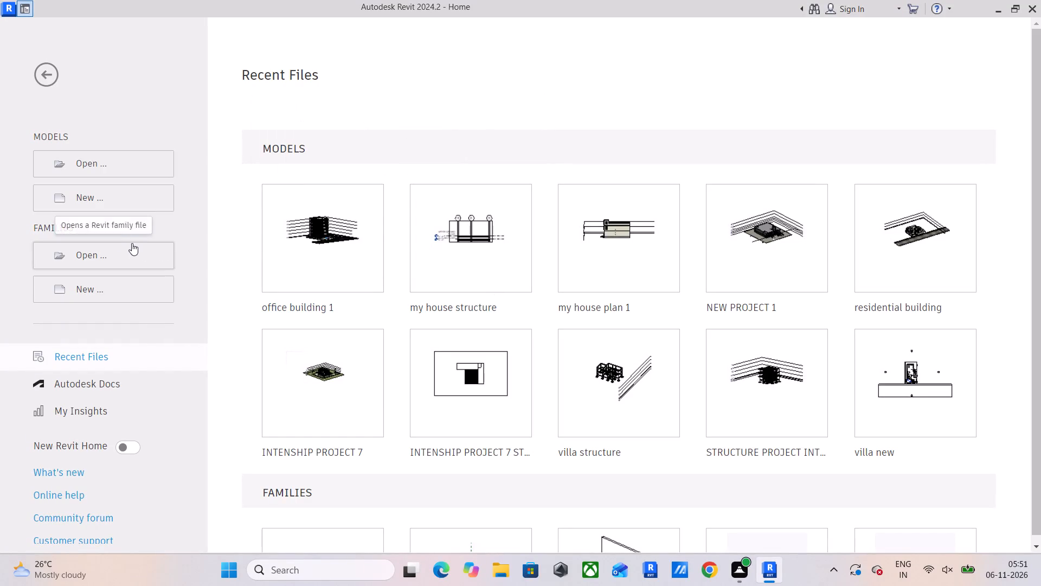
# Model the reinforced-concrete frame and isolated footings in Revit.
# Create a new project from the Structural Analysis-Default template in the English-Imperial template folder.
pyautogui.click(133, 194)
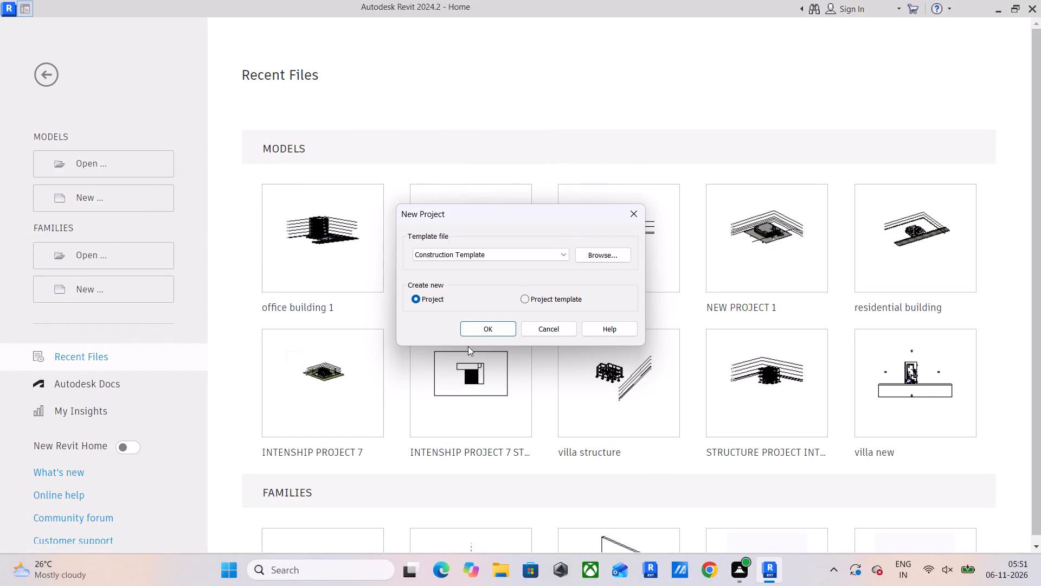
pyautogui.click(601, 251)
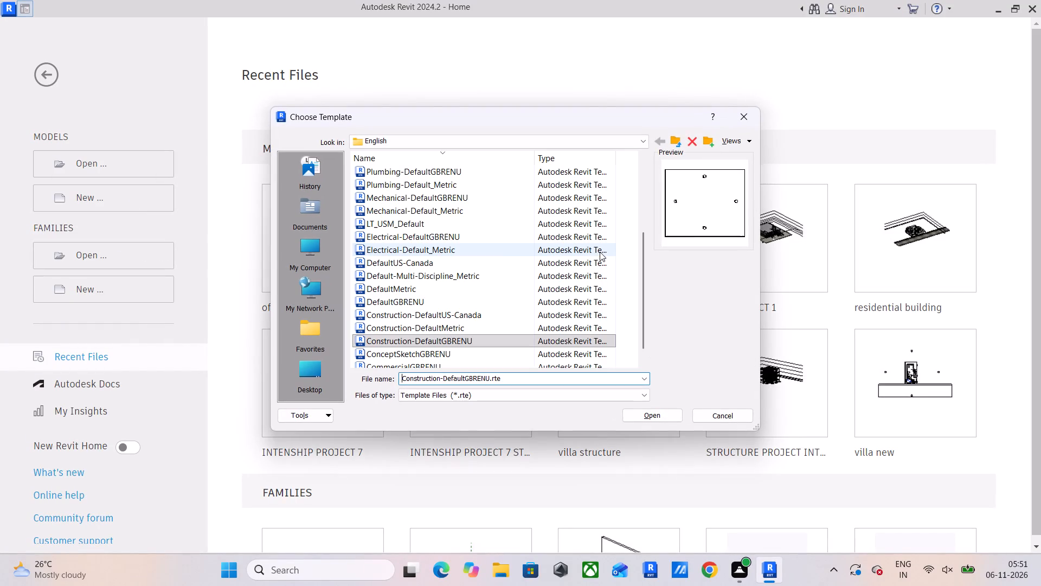
pyautogui.click(678, 135)
pyautogui.scroll(-5, 485, 293)
pyautogui.doubleClick(386, 314)
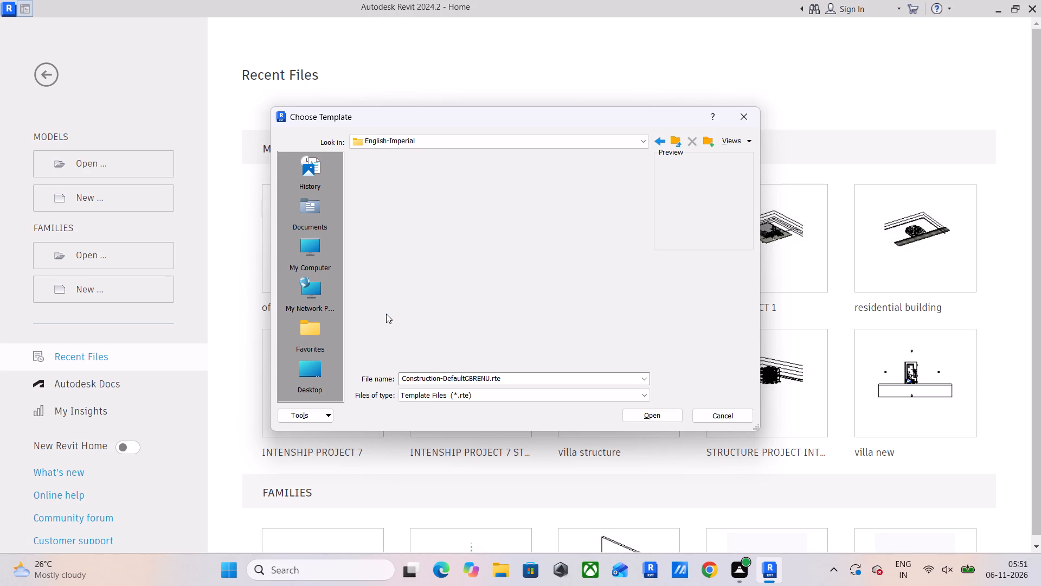
pyautogui.click(386, 314)
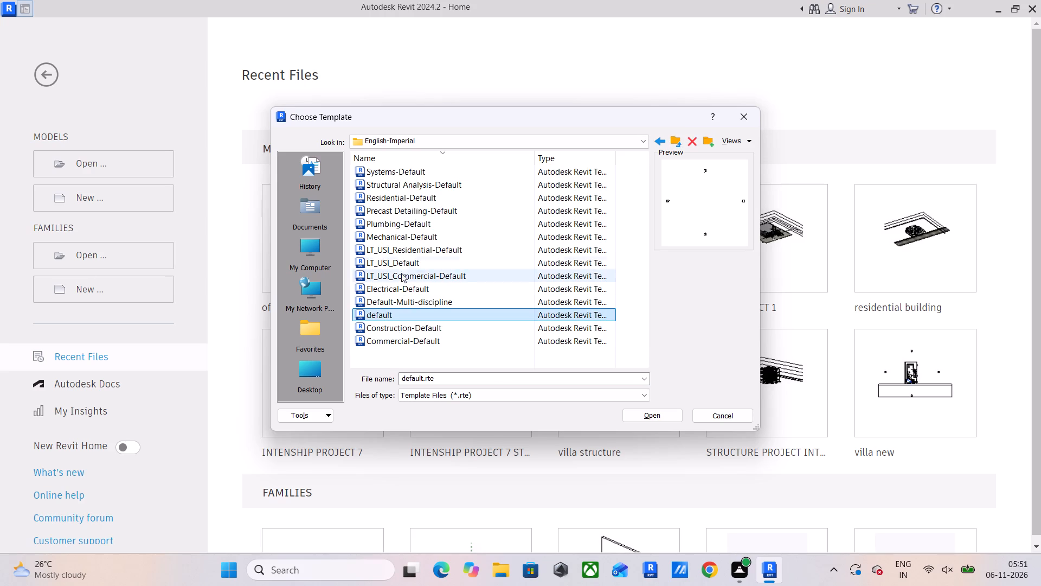
pyautogui.click(425, 185)
pyautogui.click(654, 413)
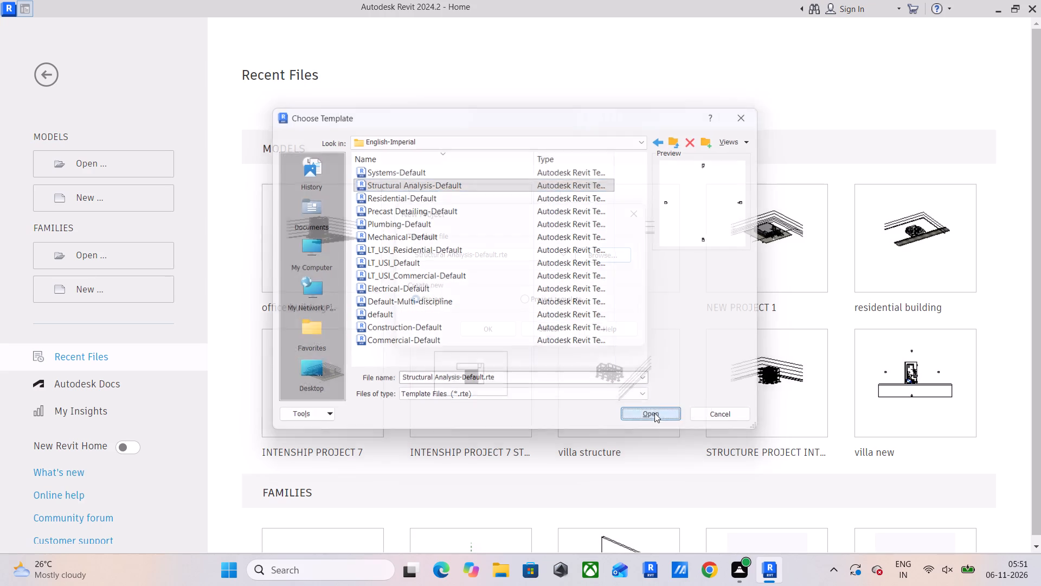
pyautogui.click(480, 334)
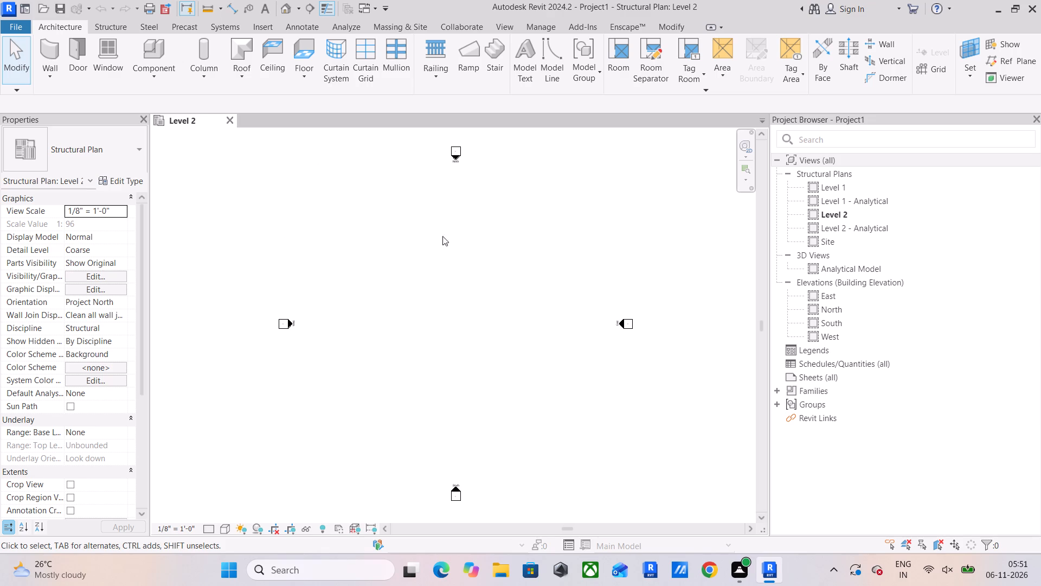
# In the South elevation, rename Level 1 as GRND FLR and rename its corresponding views too.
pyautogui.click(886, 319)
pyautogui.click(886, 319)
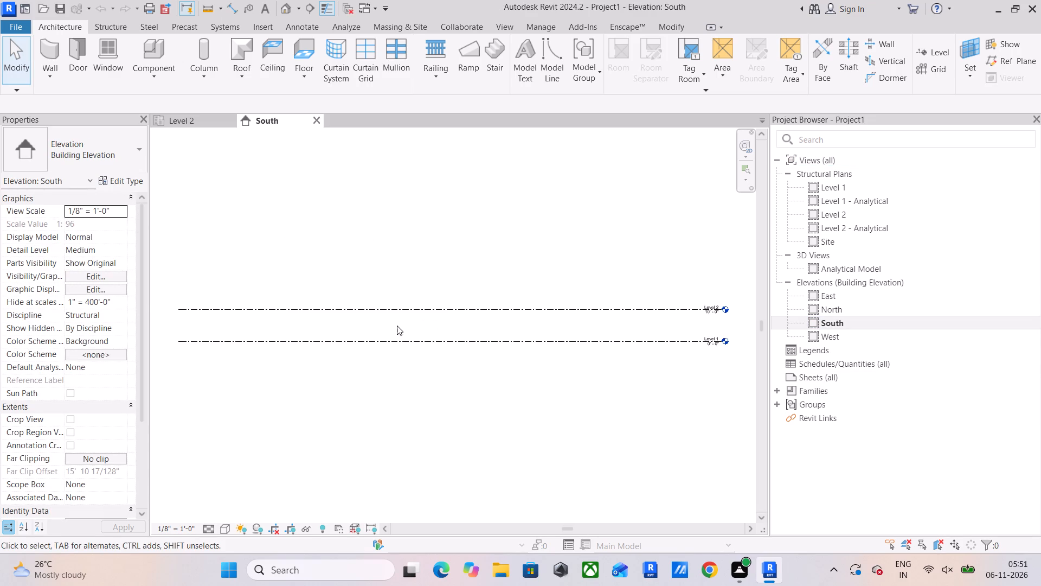
pyautogui.scroll(3, 658, 323)
pyautogui.scroll(1, 708, 345)
pyautogui.moveTo(708, 345); pyautogui.dragTo(397, 351, button='middle')
pyautogui.scroll(5, 441, 353)
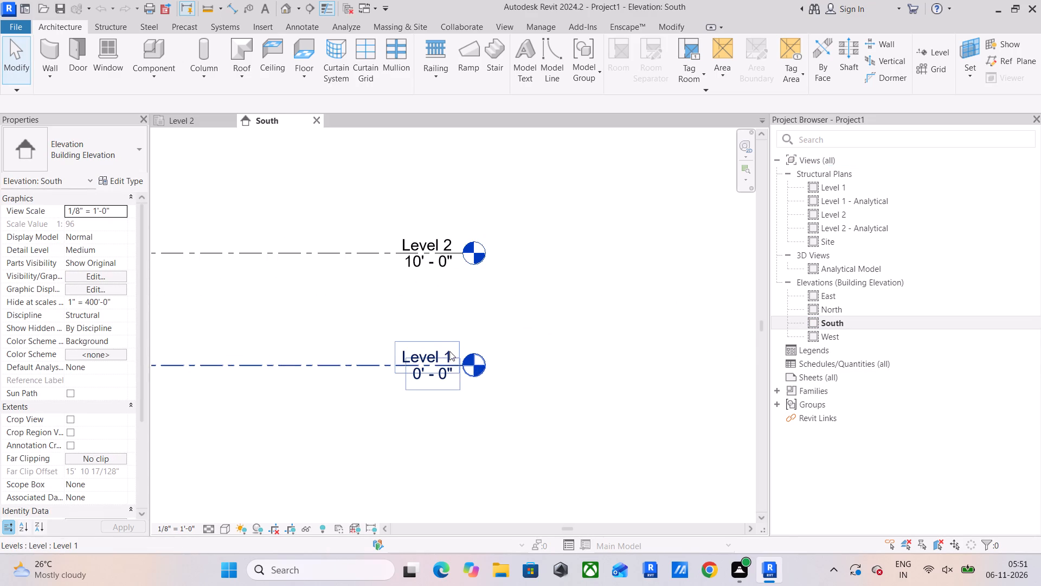
pyautogui.doubleClick(422, 350)
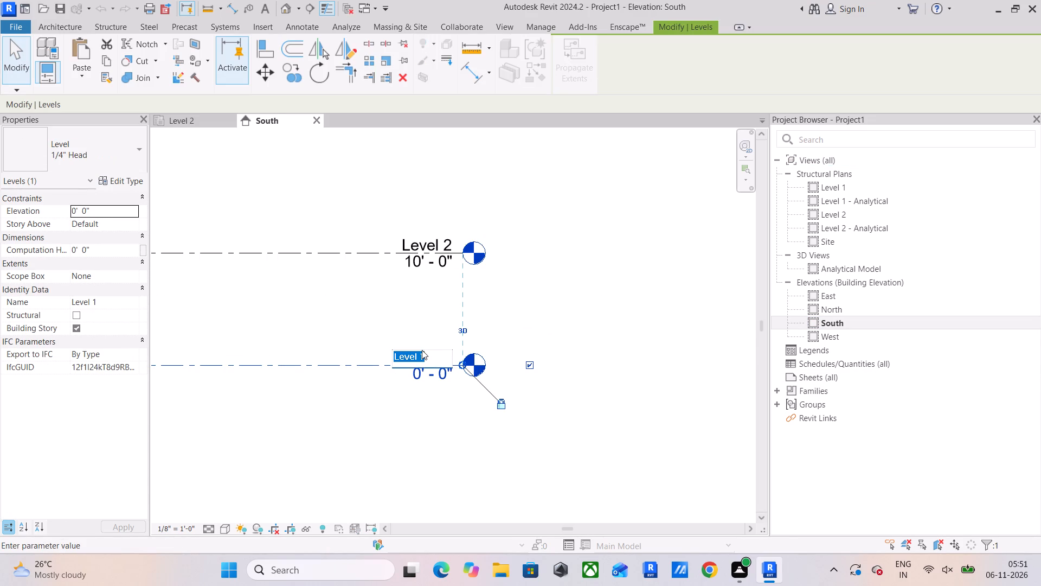
pyautogui.write('GR')
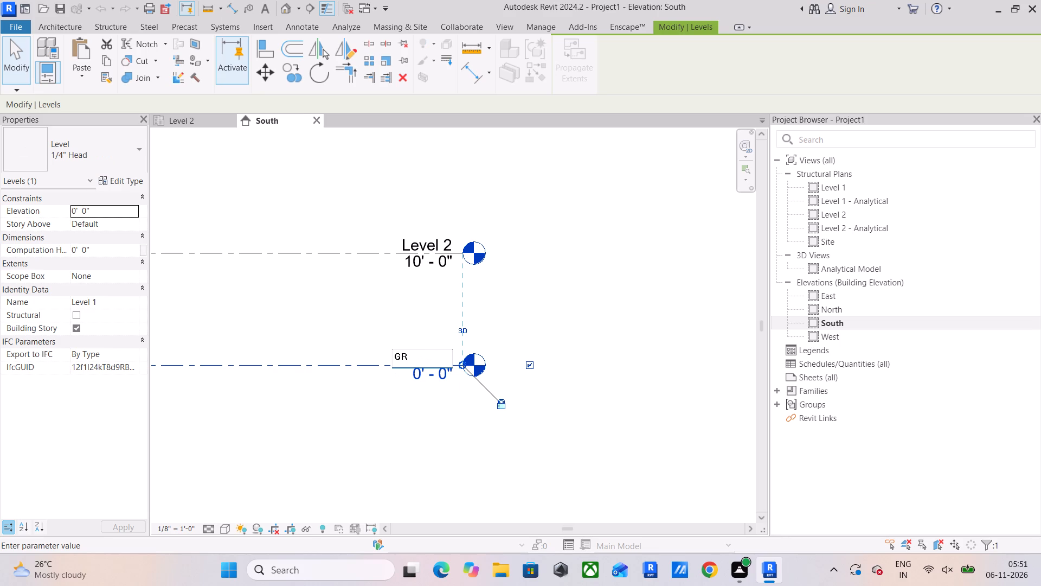
pyautogui.write('ND FLR')
pyautogui.press('Return')
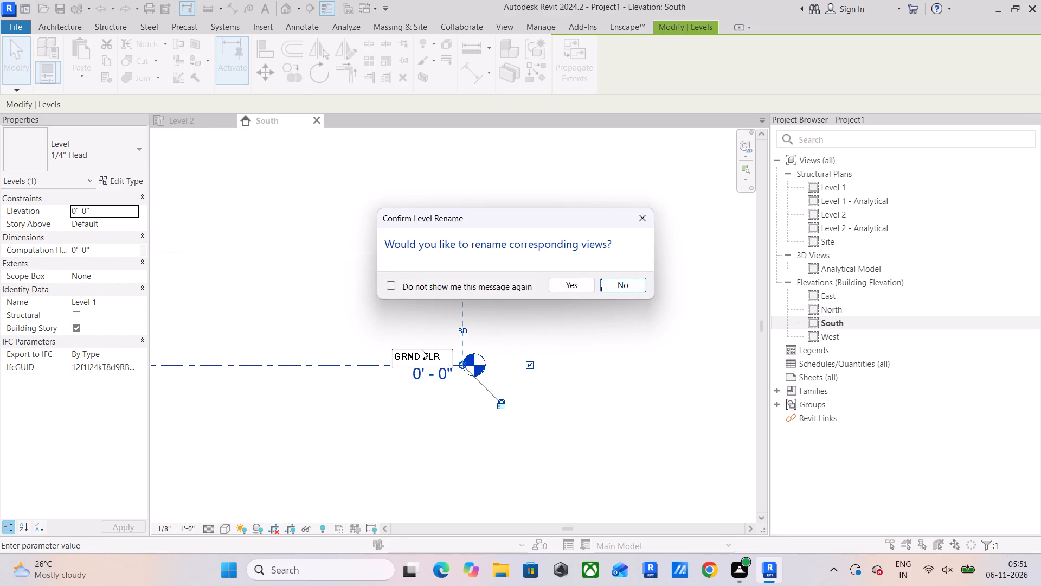
pyautogui.click(564, 284)
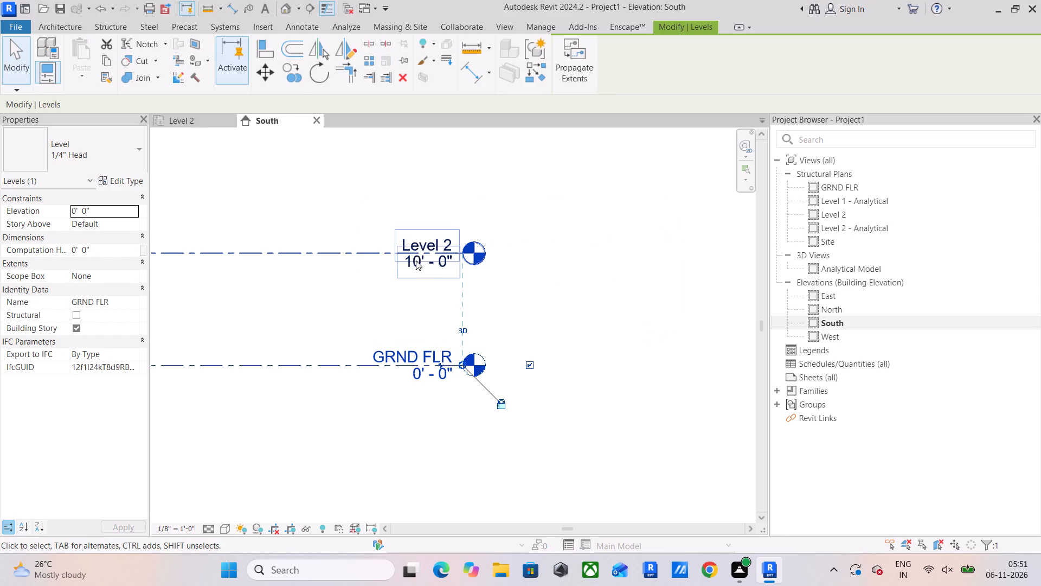
# Rename Level 2 as 1ST FLR and rename its corresponding views too.
pyautogui.click(423, 240)
pyautogui.click(423, 240)
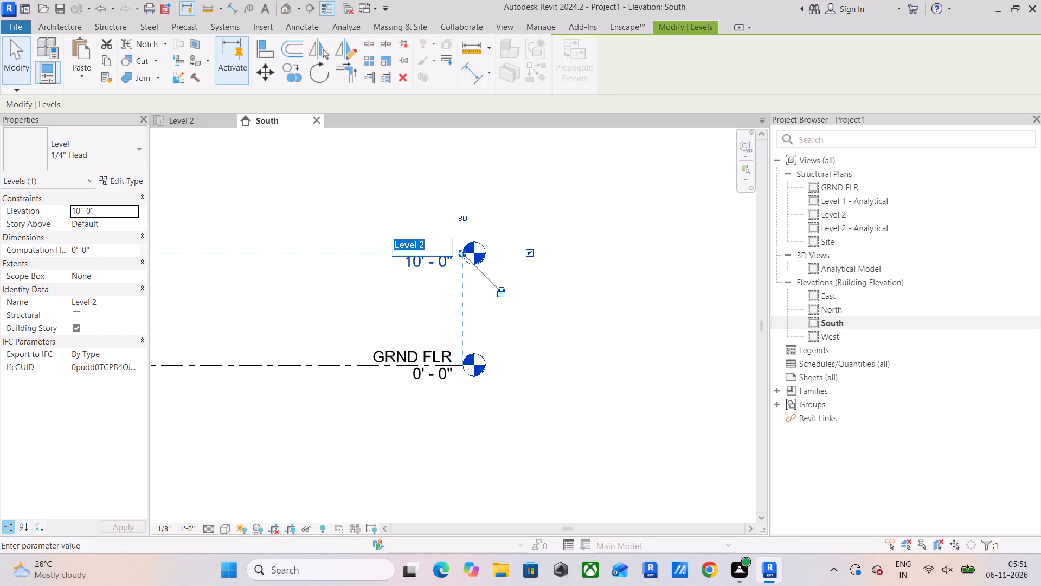
pyautogui.write('FIRST')
pyautogui.press('space')
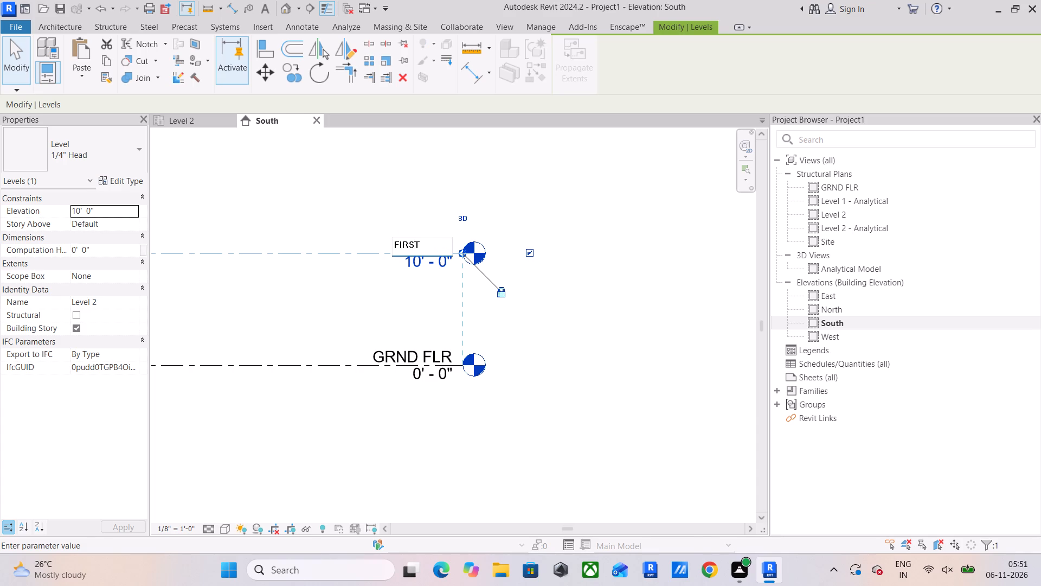
pyautogui.press('BackSpace')
pyautogui.press('BackSpace')
pyautogui.press('BackSpace')
pyautogui.press('BackSpace')
pyautogui.press('BackSpace')
pyautogui.press('BackSpace')
pyautogui.write('1ST FLR')
pyautogui.press('Return')
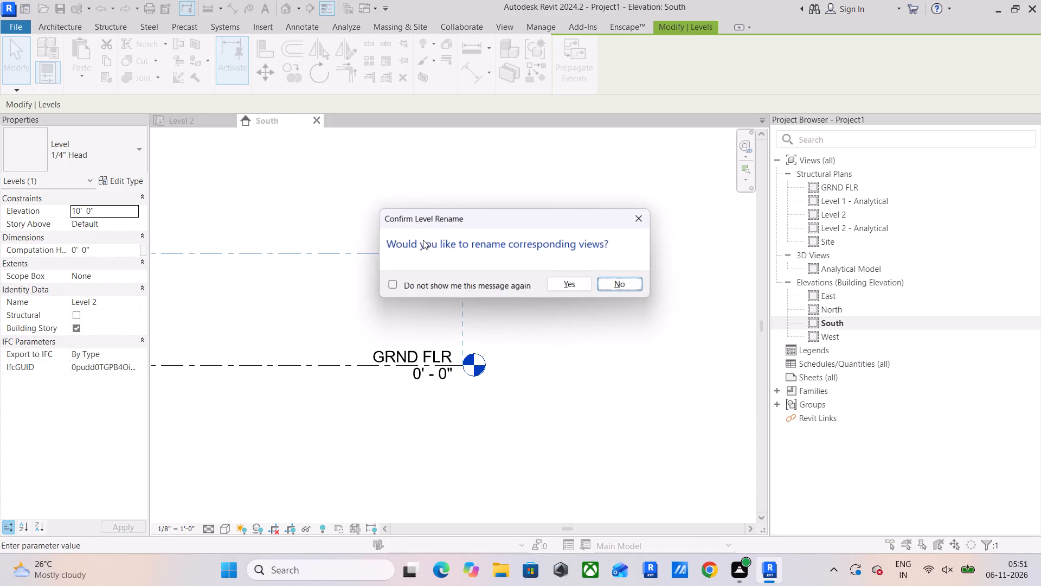
pyautogui.click(560, 288)
# Set the elevation of the 1ST FLR level to 10' 6".
pyautogui.scroll(-1, 533, 304)
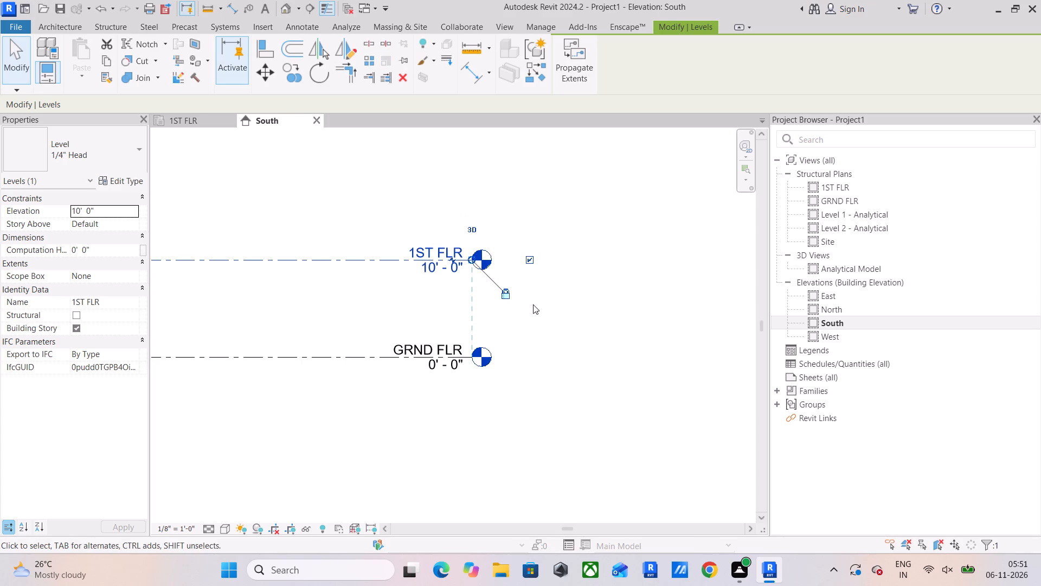
pyautogui.click(436, 275)
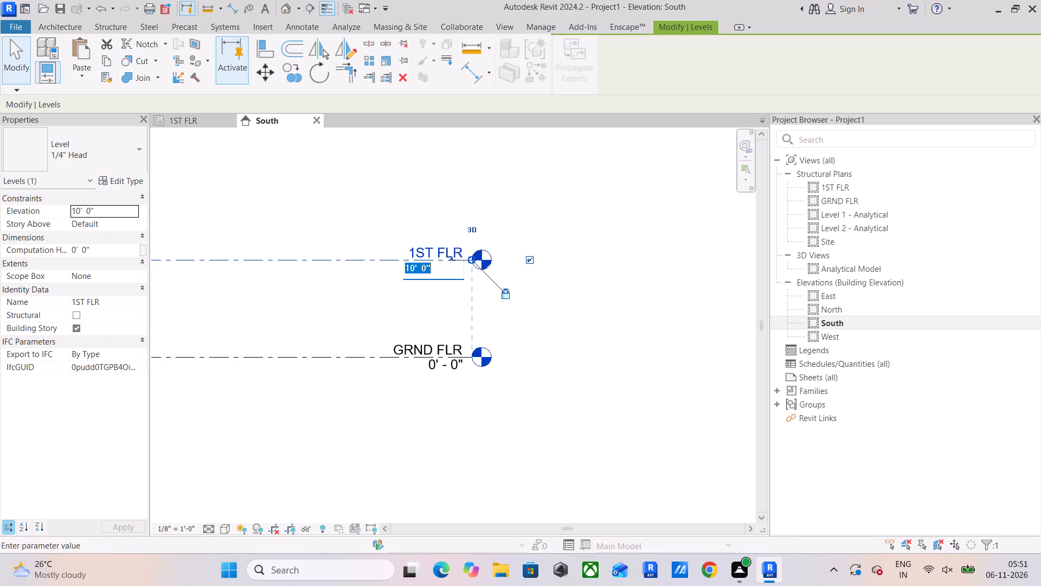
pyautogui.write('10')
pyautogui.write('\'6"')
pyautogui.press('Return')
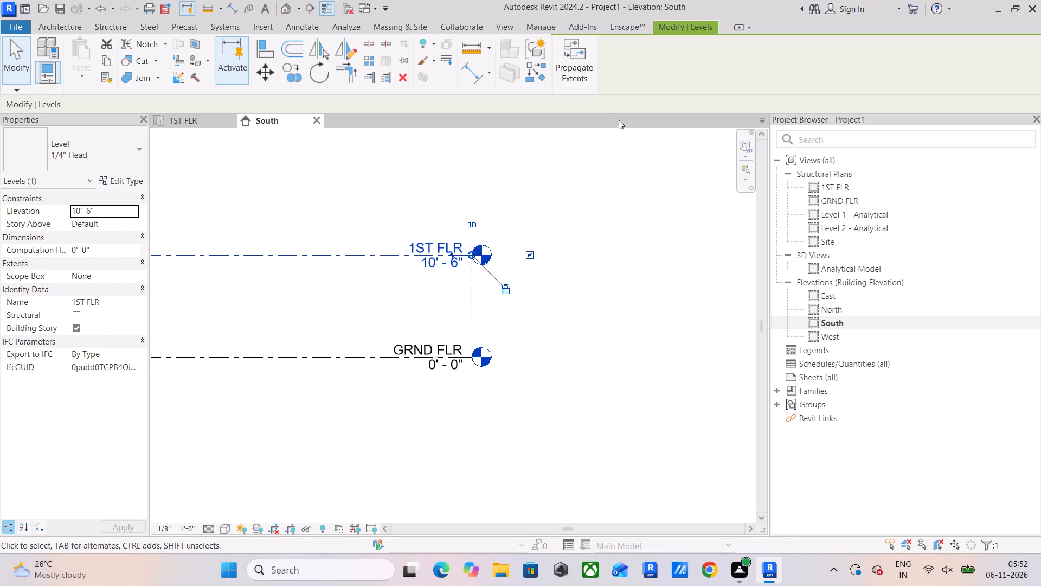
pyautogui.press('Escape')
pyautogui.press('Escape')
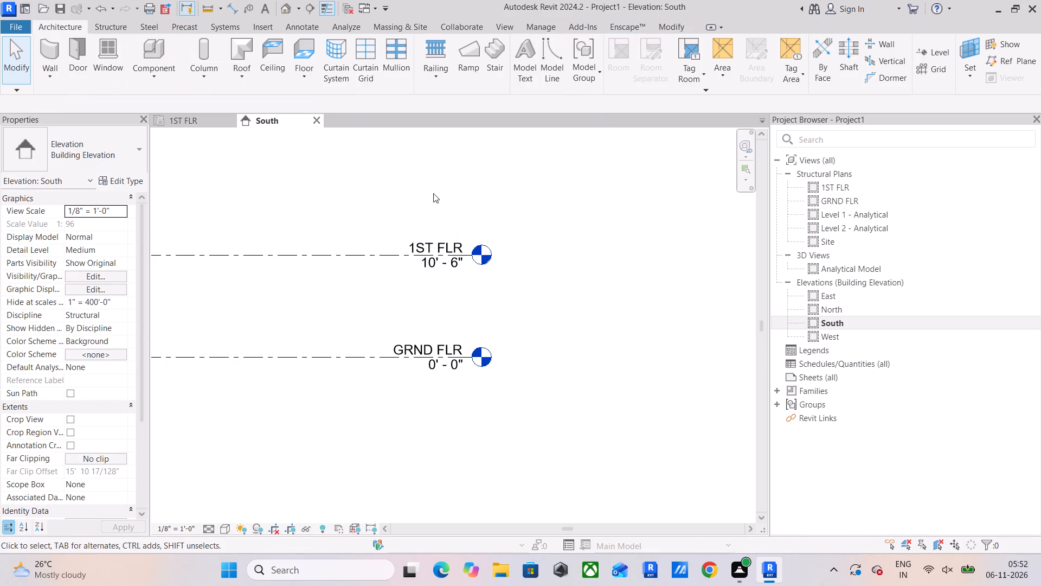
# Add four levels above 1ST FLR by picking existing level lines with an offset of 10' 6", each one above the previous.
pyautogui.click(345, 253)
pyautogui.click(532, 69)
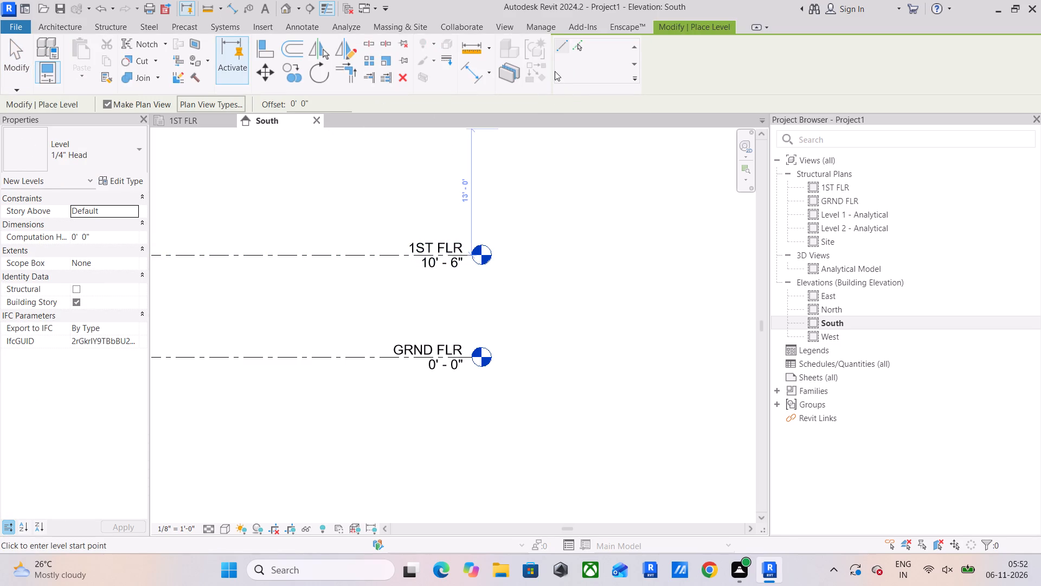
pyautogui.click(582, 44)
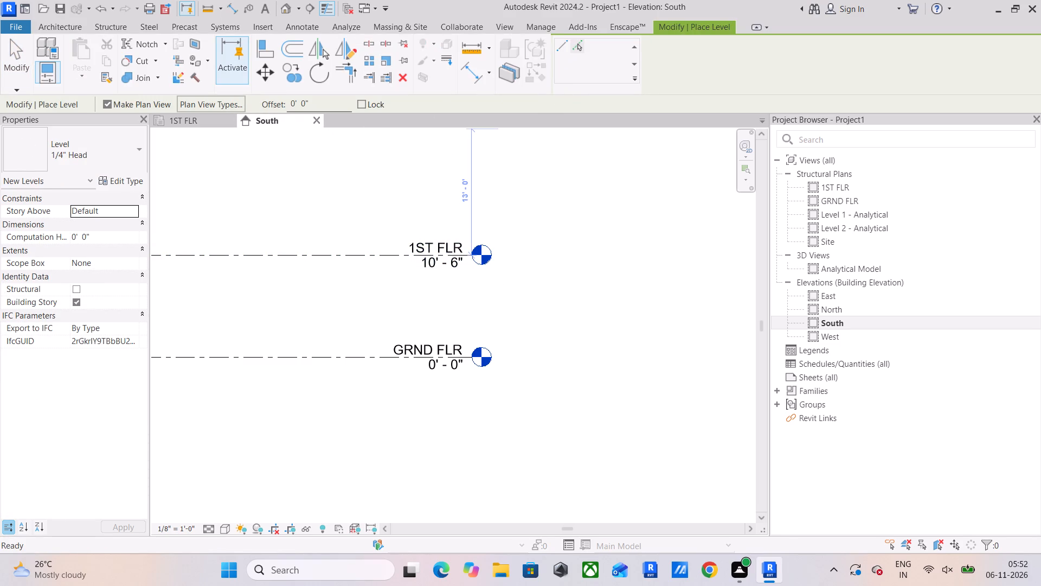
pyautogui.moveTo(311, 101); pyautogui.dragTo(243, 110)
pyautogui.write("10'")
pyautogui.write('6"')
pyautogui.press('Return')
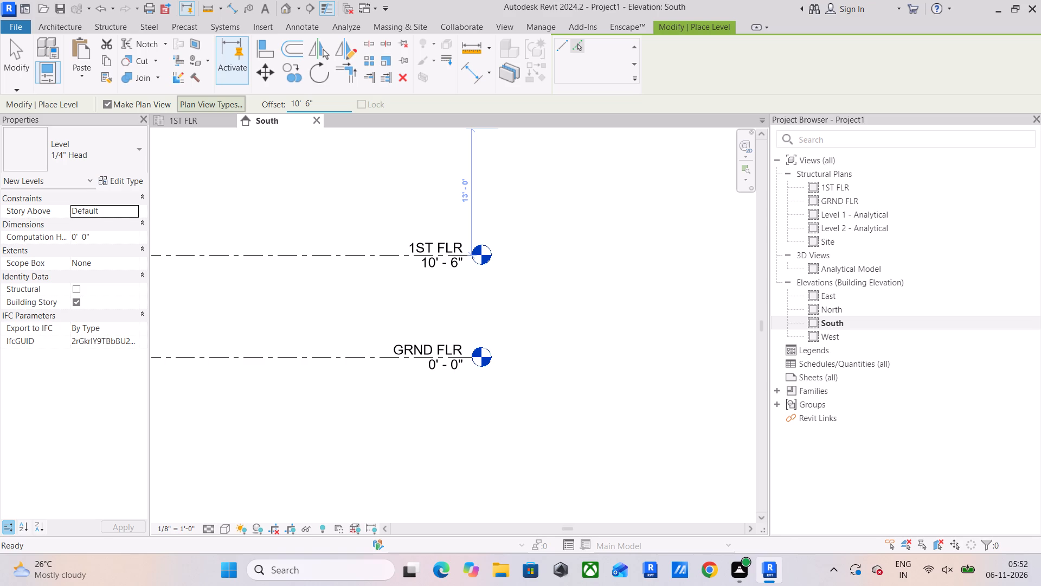
pyautogui.click(321, 252)
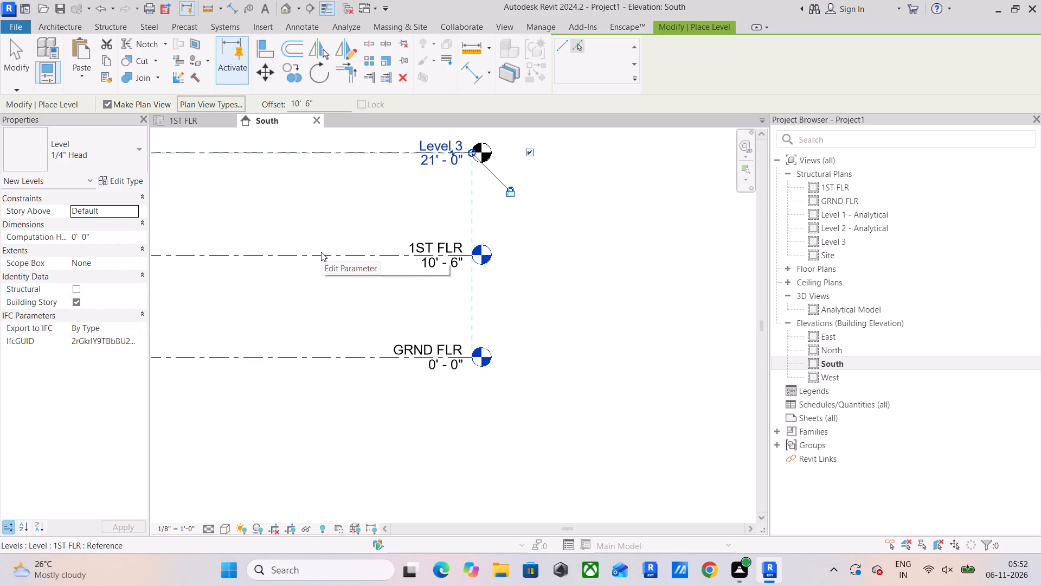
pyautogui.moveTo(321, 252); pyautogui.dragTo(457, 430, button='middle')
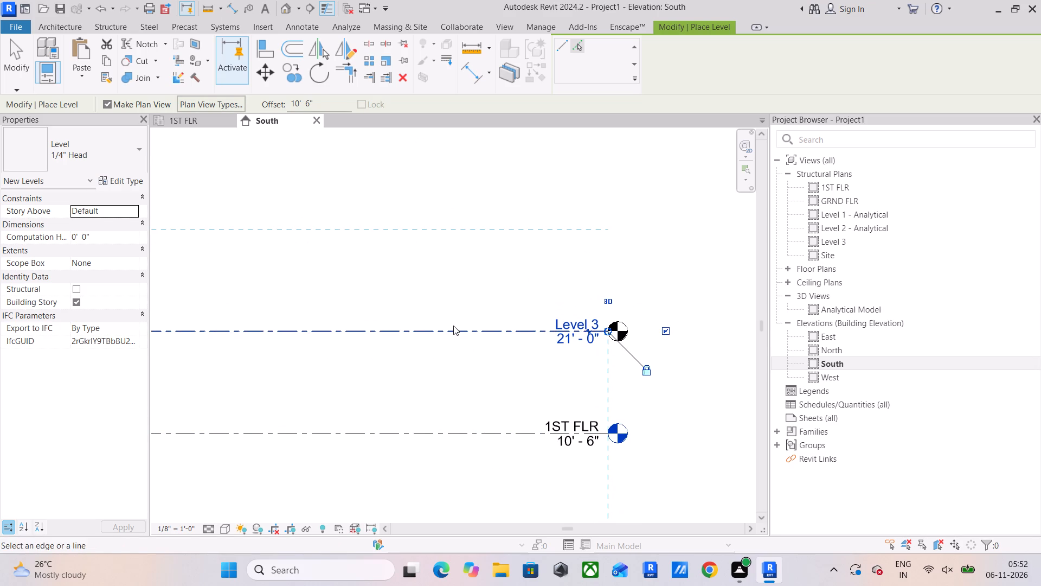
pyautogui.click(453, 326)
pyautogui.scroll(-3, 453, 326)
pyautogui.click(475, 258)
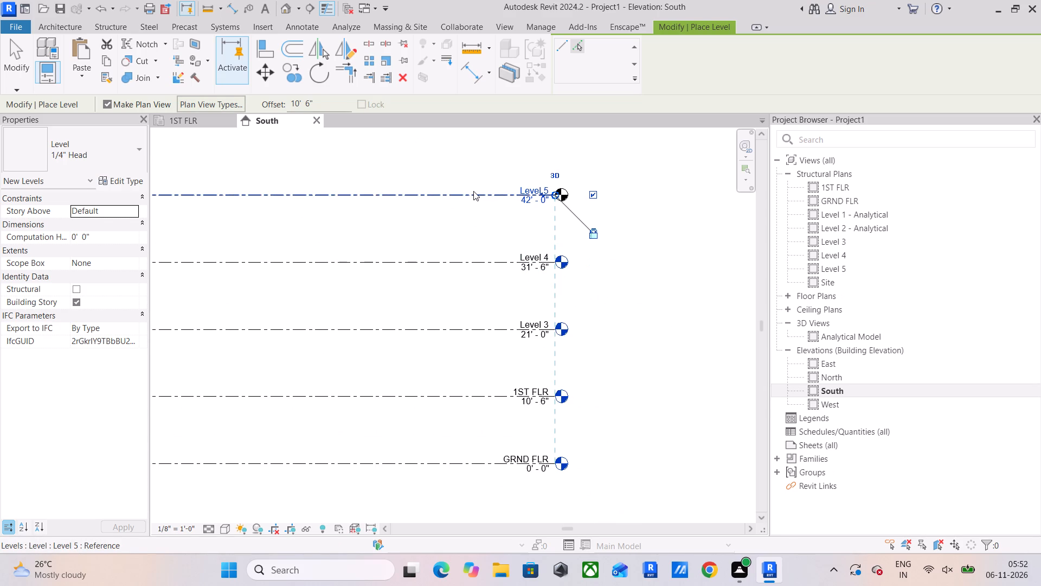
pyautogui.moveTo(473, 191); pyautogui.dragTo(512, 329, button='middle')
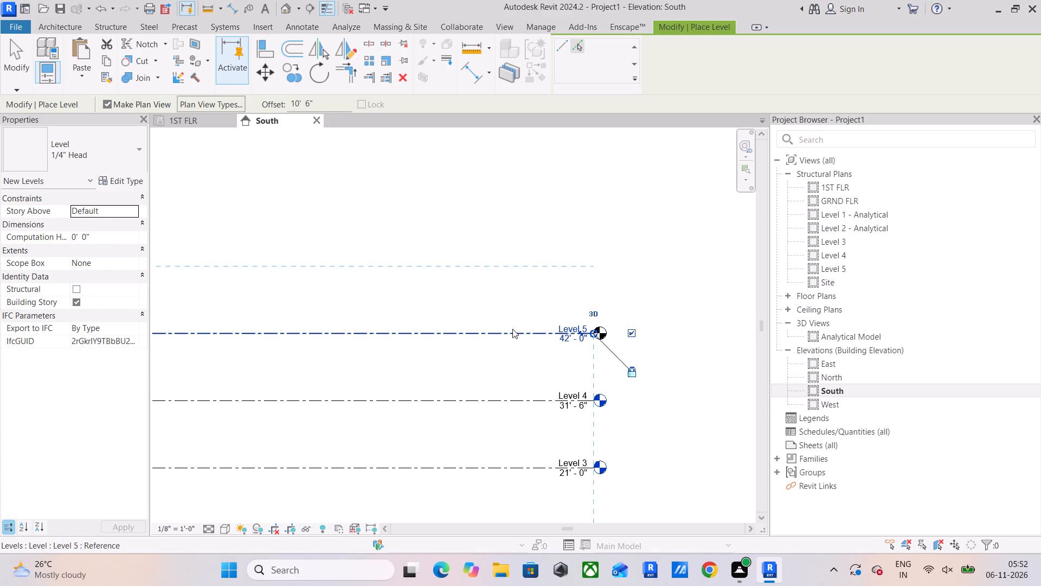
pyautogui.click(512, 329)
pyautogui.press('Escape')
pyautogui.press('Escape')
pyautogui.press('Escape')
# Rename Level 3 as 2ND FLR and rename its corresponding views too.
pyautogui.scroll(-3, 512, 329)
pyautogui.moveTo(511, 335); pyautogui.dragTo(511, 226, button='middle')
pyautogui.scroll(2, 530, 328)
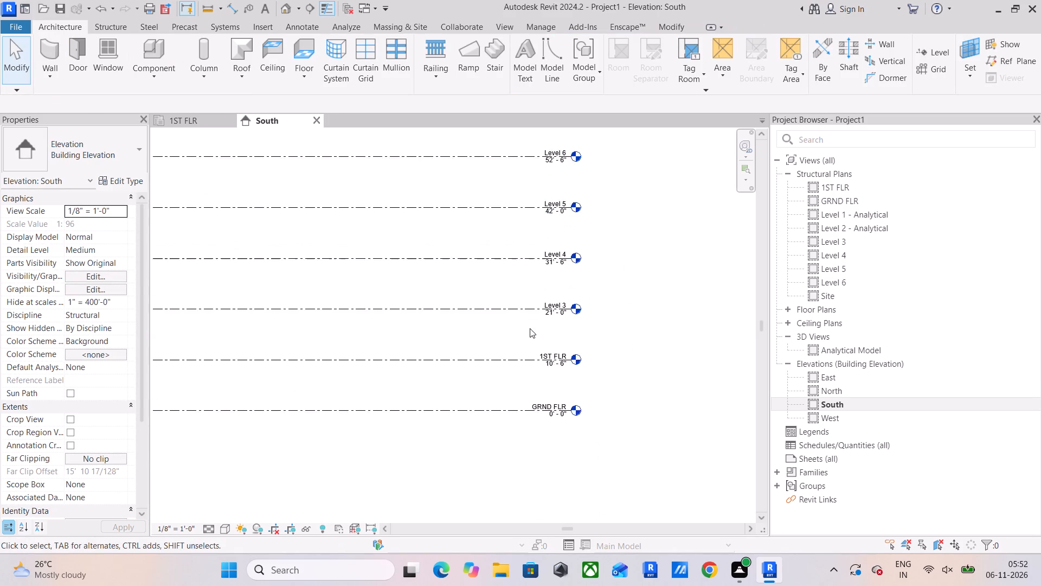
pyautogui.scroll(2, 530, 328)
pyautogui.doubleClick(570, 287)
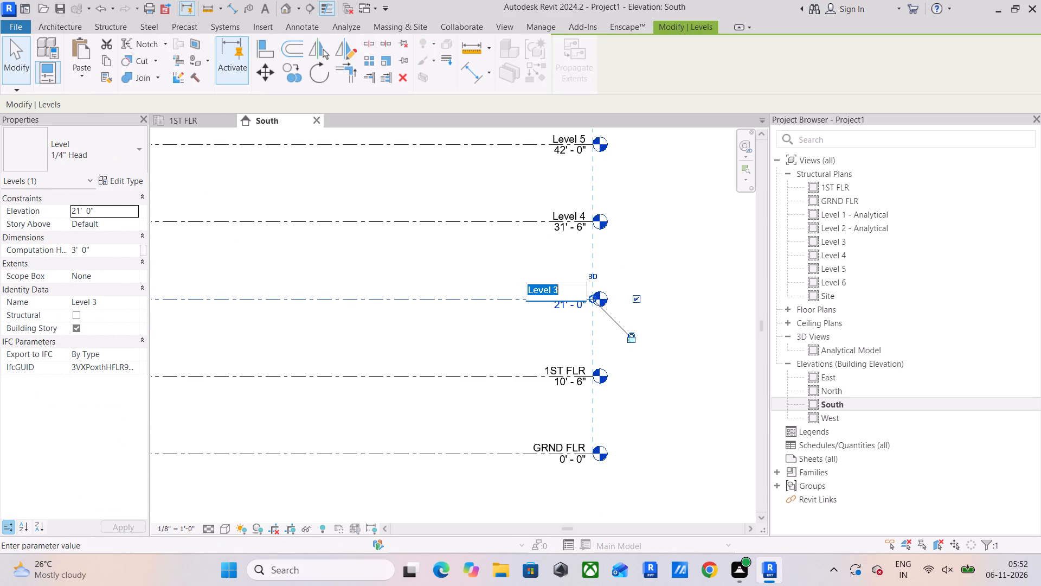
pyautogui.write('2ND FLR')
pyautogui.press('Return')
pyautogui.click(570, 287)
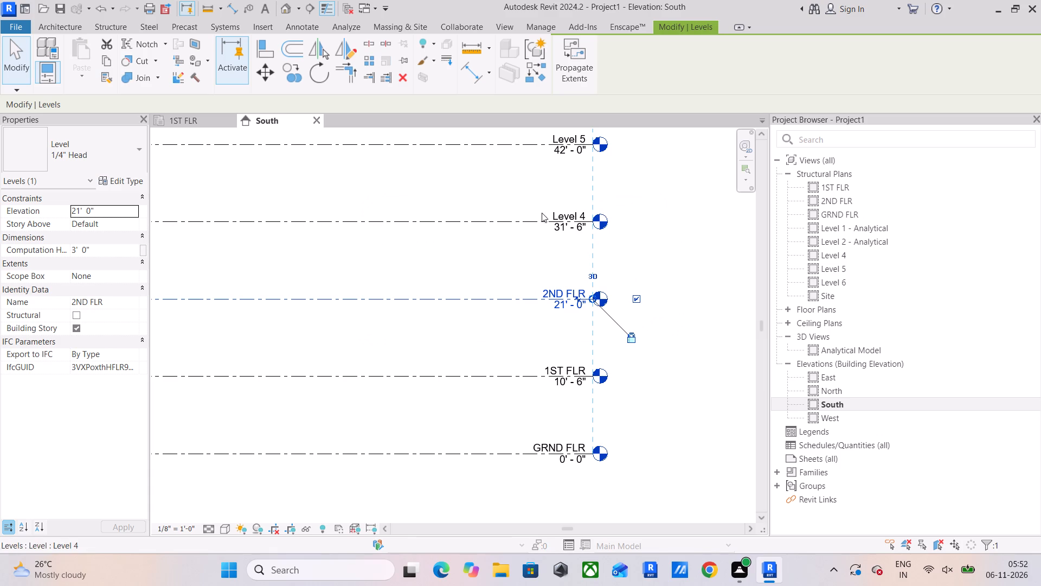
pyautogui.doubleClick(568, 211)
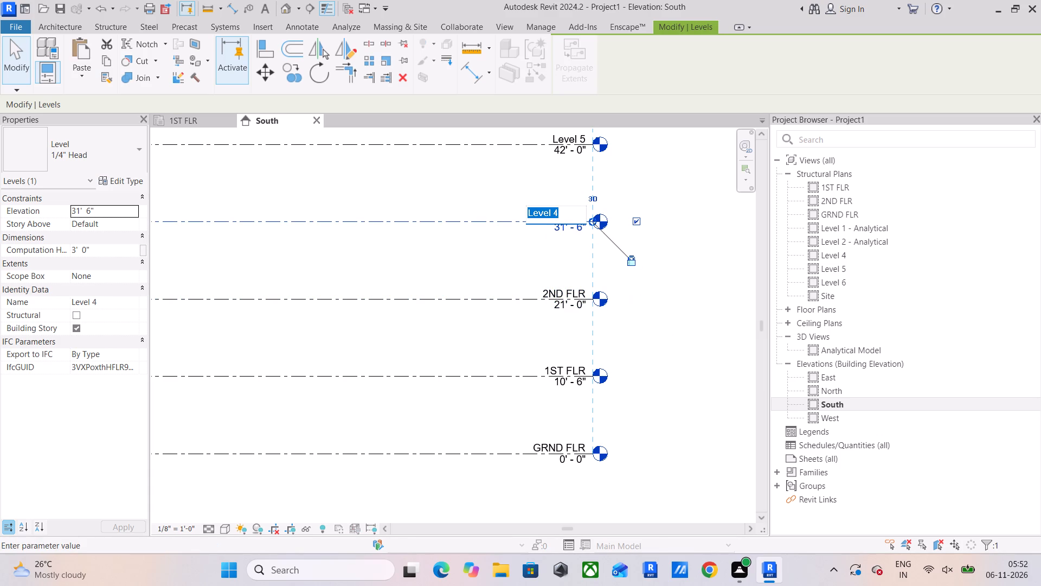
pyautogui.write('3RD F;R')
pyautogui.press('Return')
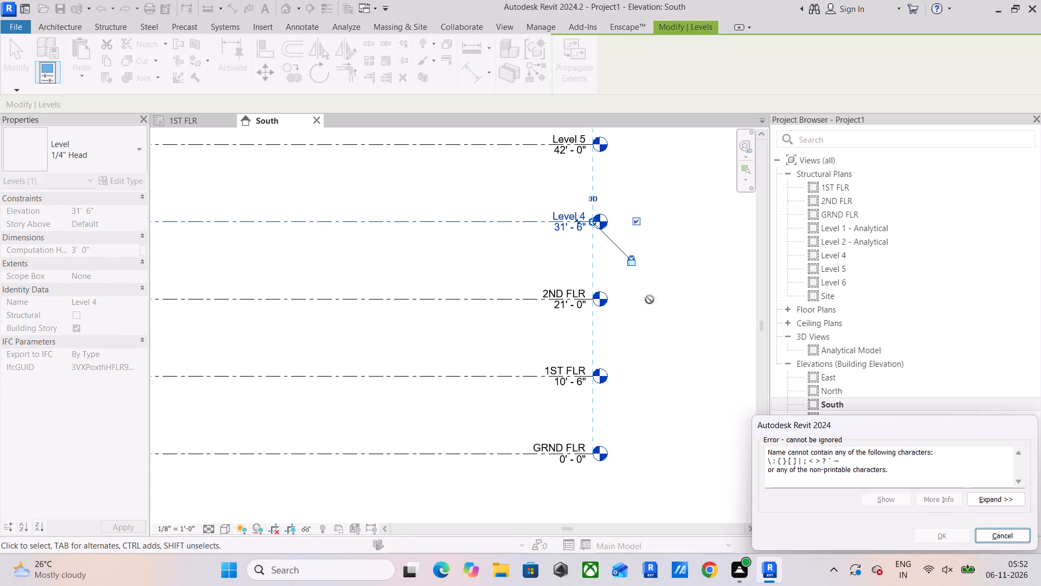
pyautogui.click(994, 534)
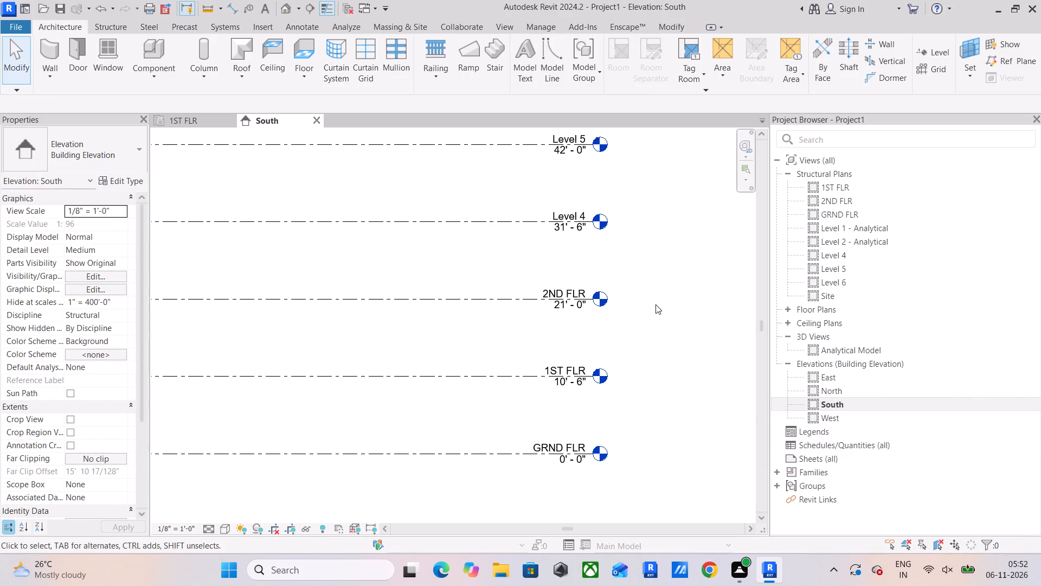
# Rename Level 4 as 3RD FLR and rename its corresponding views too.
pyautogui.doubleClick(566, 207)
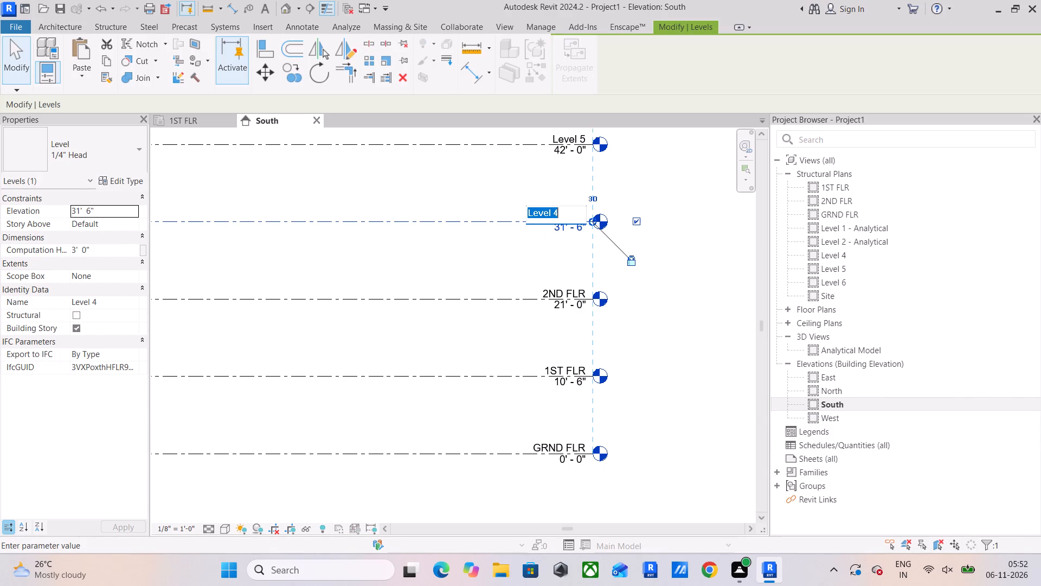
pyautogui.write('3RD FLR')
pyautogui.press('Return')
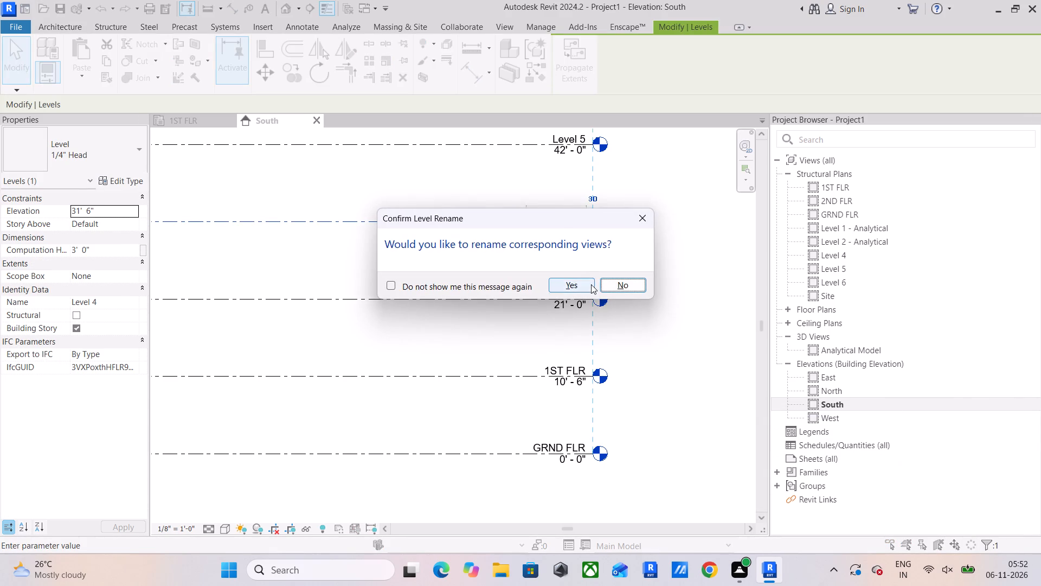
pyautogui.click(591, 284)
# Rename Level 5 as 4th FLR, with a lowercase ordinal suffix, and rename its corresponding views too.
pyautogui.scroll(3, 649, 250)
pyautogui.scroll(-6, 649, 250)
pyautogui.moveTo(646, 258); pyautogui.dragTo(642, 422, button='middle')
pyautogui.scroll(3, 564, 338)
pyautogui.scroll(3, 619, 343)
pyautogui.click(616, 336)
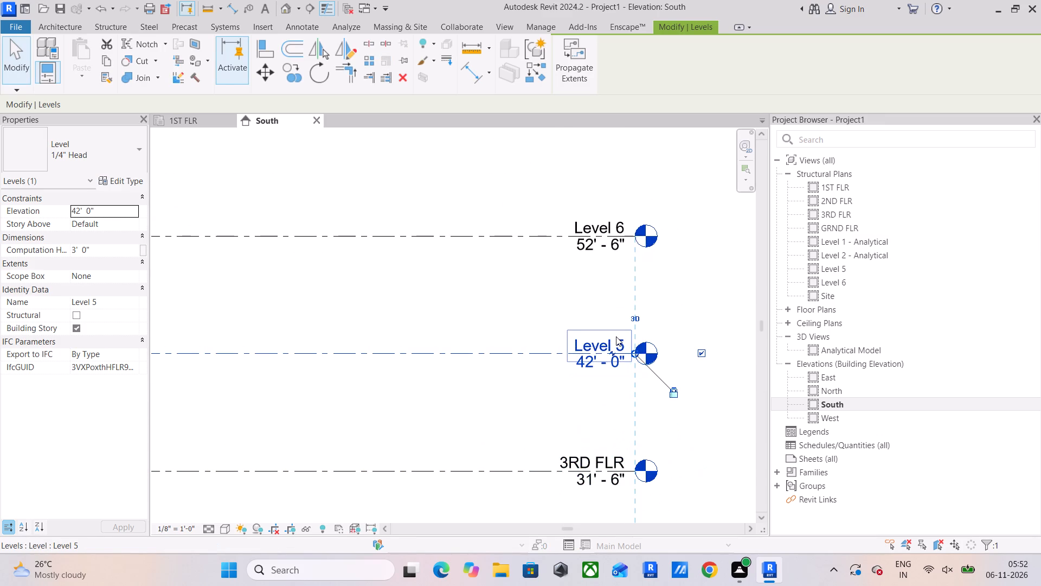
pyautogui.click(616, 336)
pyautogui.write('4RTH')
pyautogui.press('BackSpace')
pyautogui.press('BackSpace')
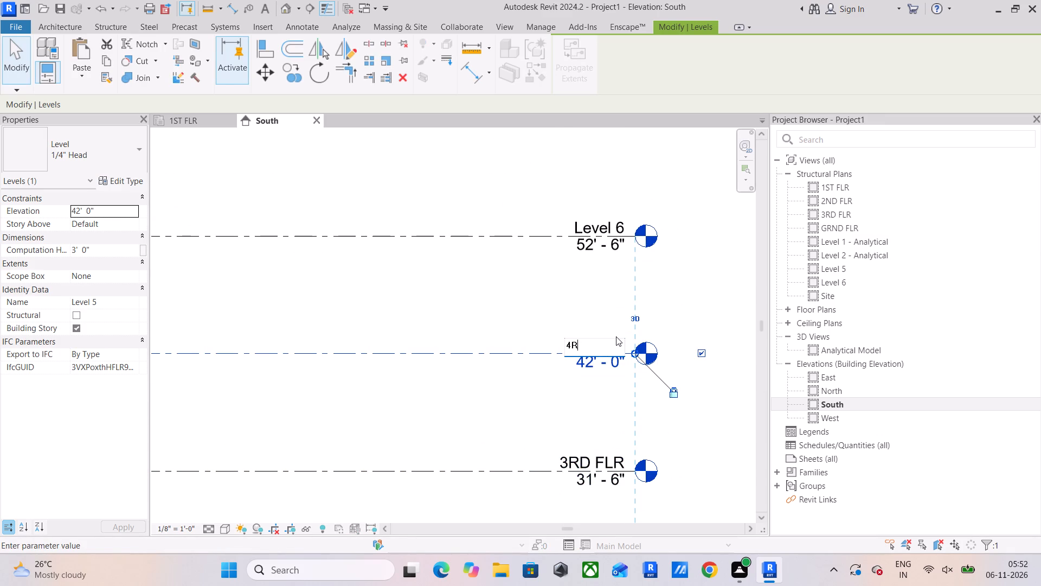
pyautogui.press('BackSpace')
pyautogui.write('TH')
pyautogui.press('BackSpace')
pyautogui.press('BackSpace')
pyautogui.write('th')
pyautogui.press('space')
pyautogui.write('FLR')
pyautogui.press('Return')
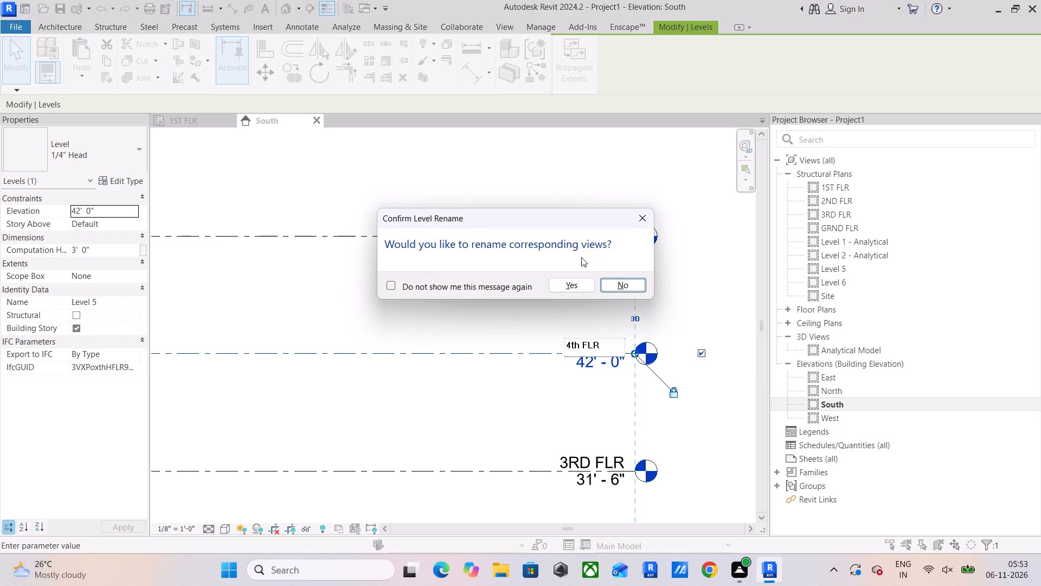
pyautogui.click(574, 280)
# Change the 3RD FLR level's name to 3rd FLR and rename its corresponding views too.
pyautogui.doubleClick(581, 459)
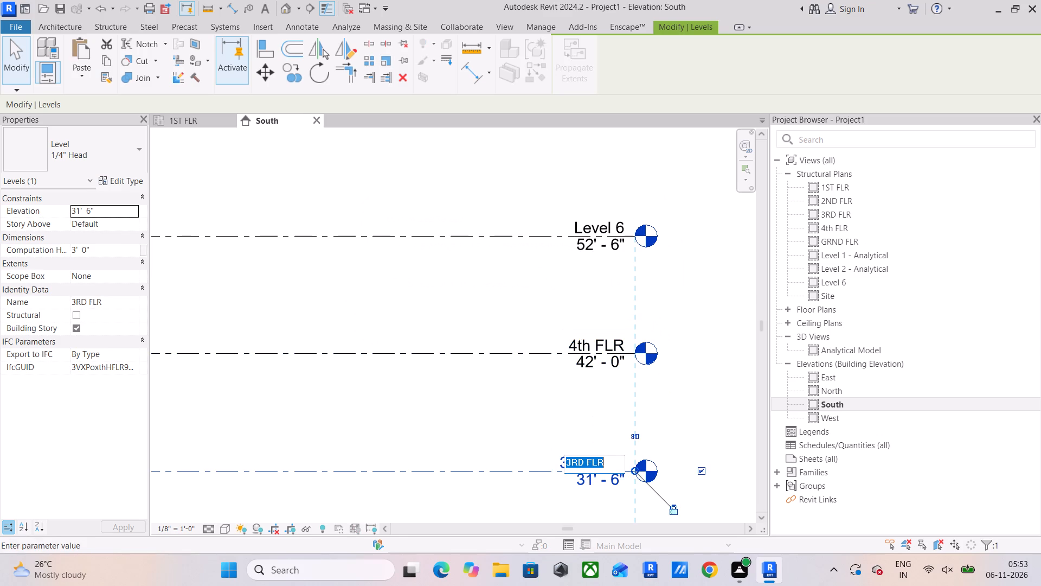
pyautogui.scroll(3, 581, 461)
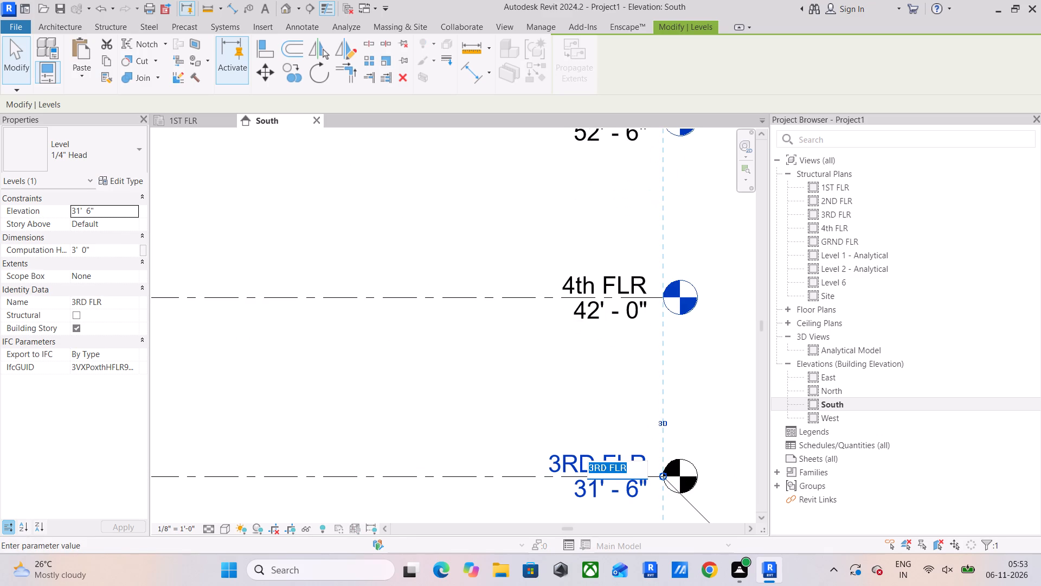
pyautogui.click(600, 463)
pyautogui.click(608, 467)
pyautogui.press('BackSpace')
pyautogui.press('BackSpace')
pyautogui.press('BackSpace')
pyautogui.write('rd')
pyautogui.press('space')
pyautogui.press('Return')
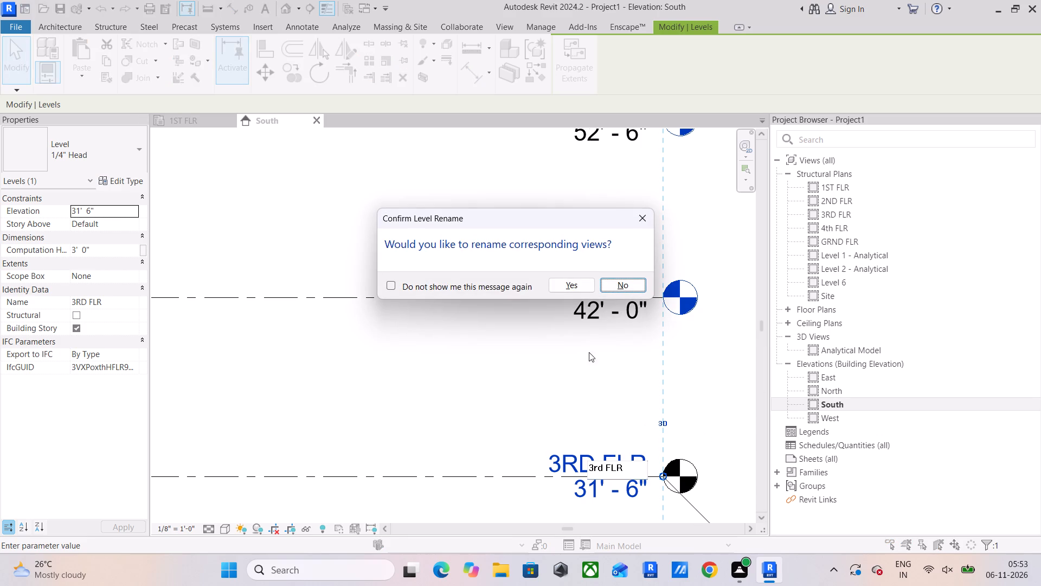
pyautogui.click(580, 280)
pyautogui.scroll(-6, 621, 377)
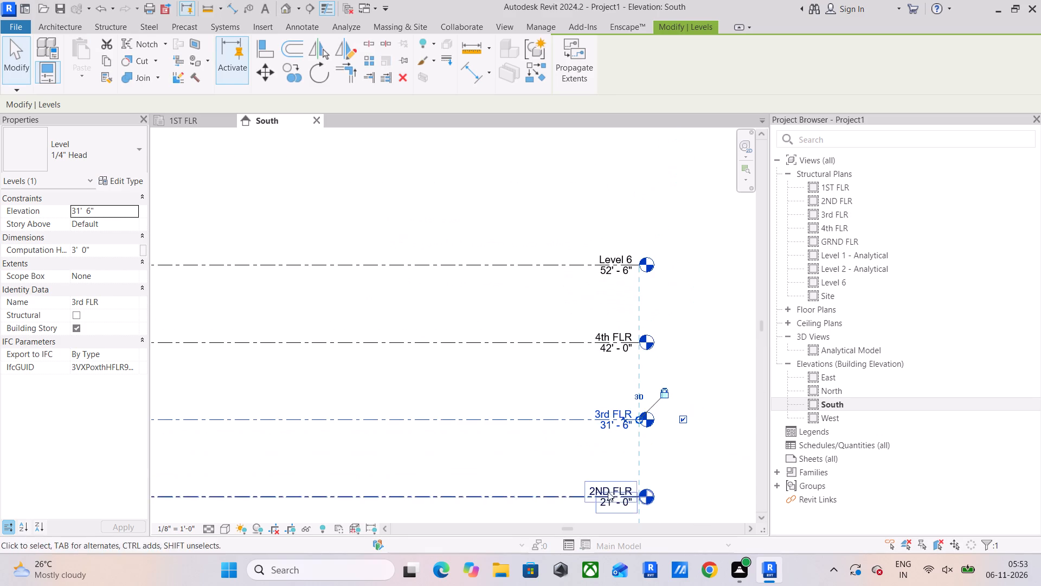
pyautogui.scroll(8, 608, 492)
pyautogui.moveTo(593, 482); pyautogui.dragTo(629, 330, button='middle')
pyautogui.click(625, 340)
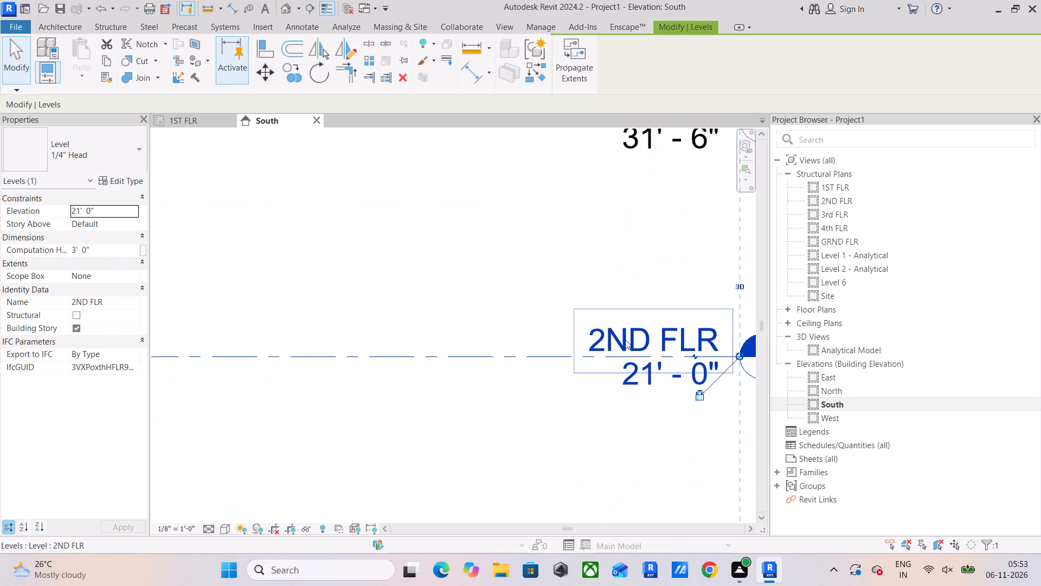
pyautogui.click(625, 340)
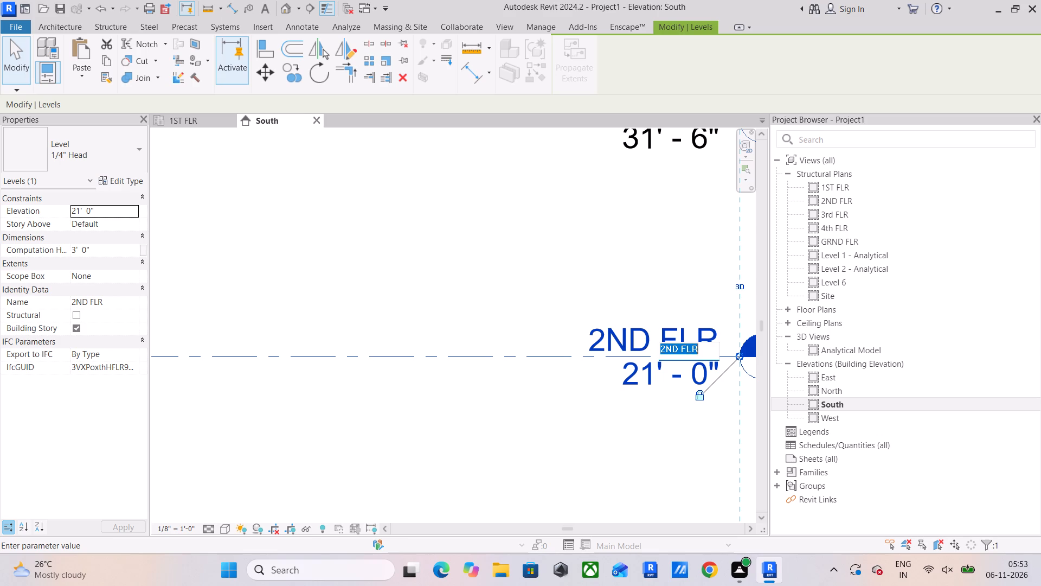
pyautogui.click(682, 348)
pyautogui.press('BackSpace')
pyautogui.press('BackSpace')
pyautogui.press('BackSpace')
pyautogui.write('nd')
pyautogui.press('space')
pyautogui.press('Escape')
# Change the 2ND FLR level's name to 2nd FLR and rename its corresponding views too.
pyautogui.scroll(-2, 688, 380)
pyautogui.doubleClick(647, 352)
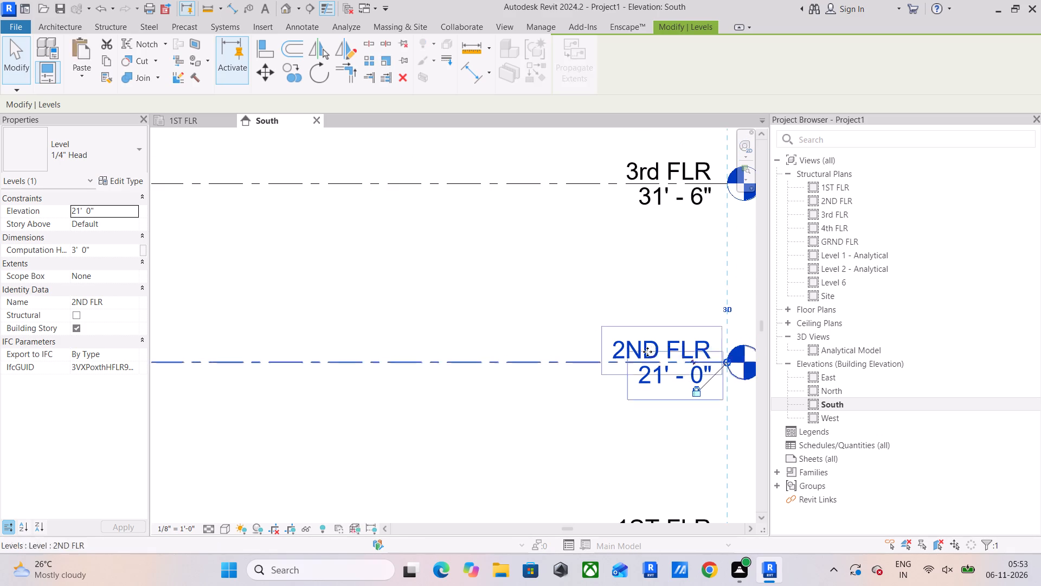
pyautogui.doubleClick(659, 348)
pyautogui.click(671, 350)
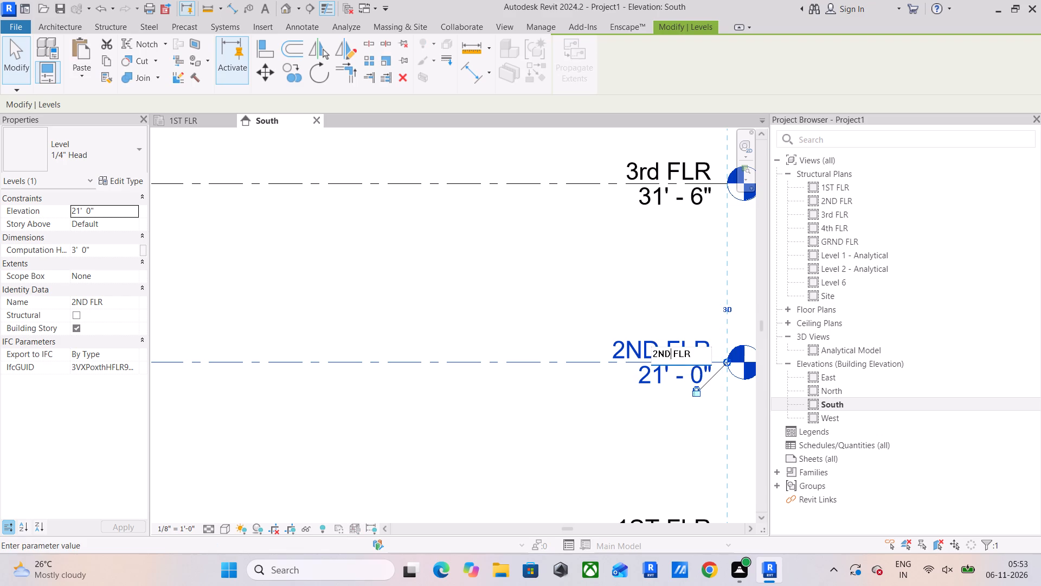
pyautogui.press('BackSpace')
pyautogui.press('BackSpace')
pyautogui.write('nd')
pyautogui.press('Return')
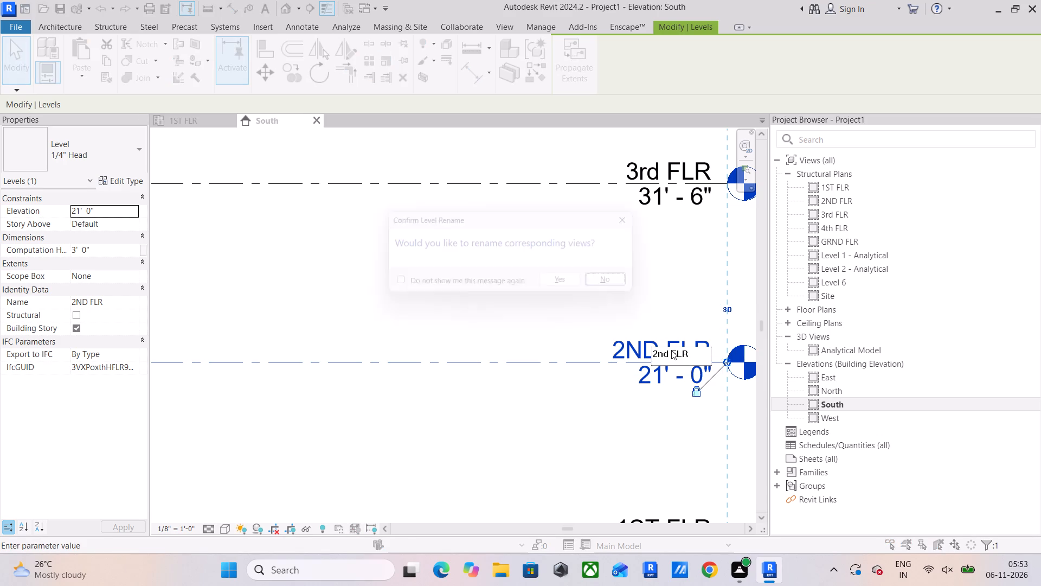
pyautogui.click(570, 283)
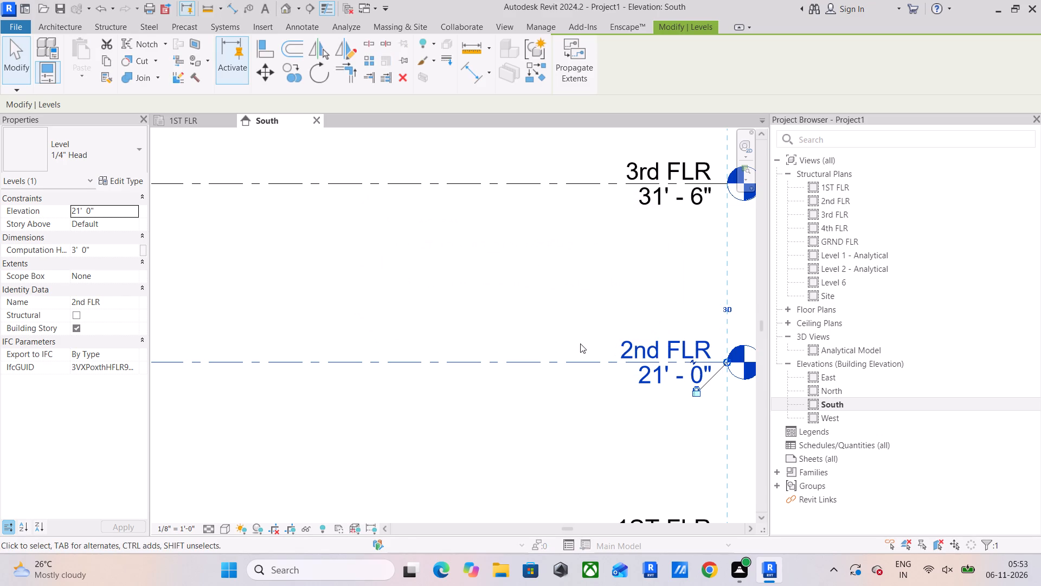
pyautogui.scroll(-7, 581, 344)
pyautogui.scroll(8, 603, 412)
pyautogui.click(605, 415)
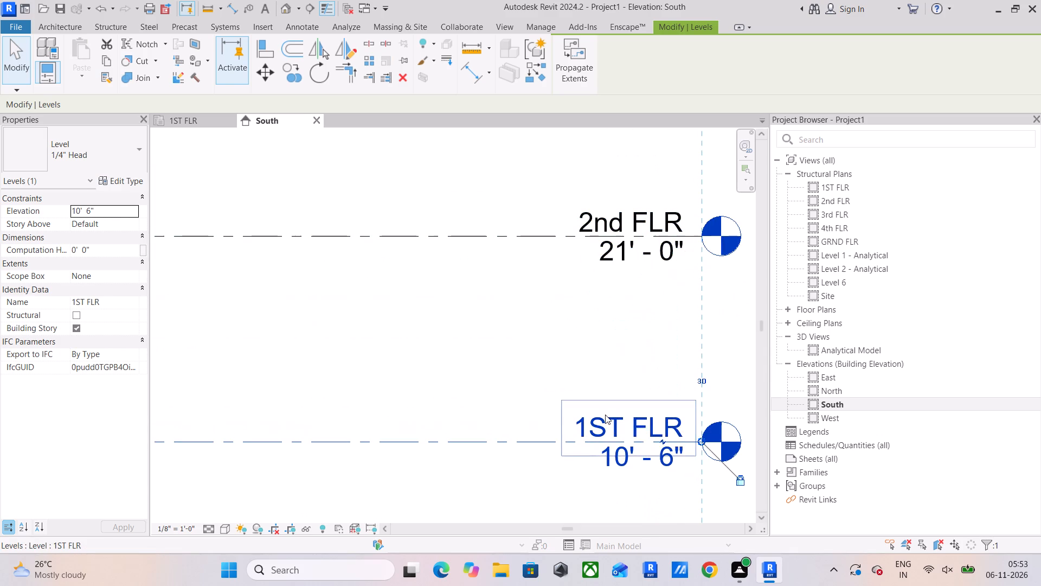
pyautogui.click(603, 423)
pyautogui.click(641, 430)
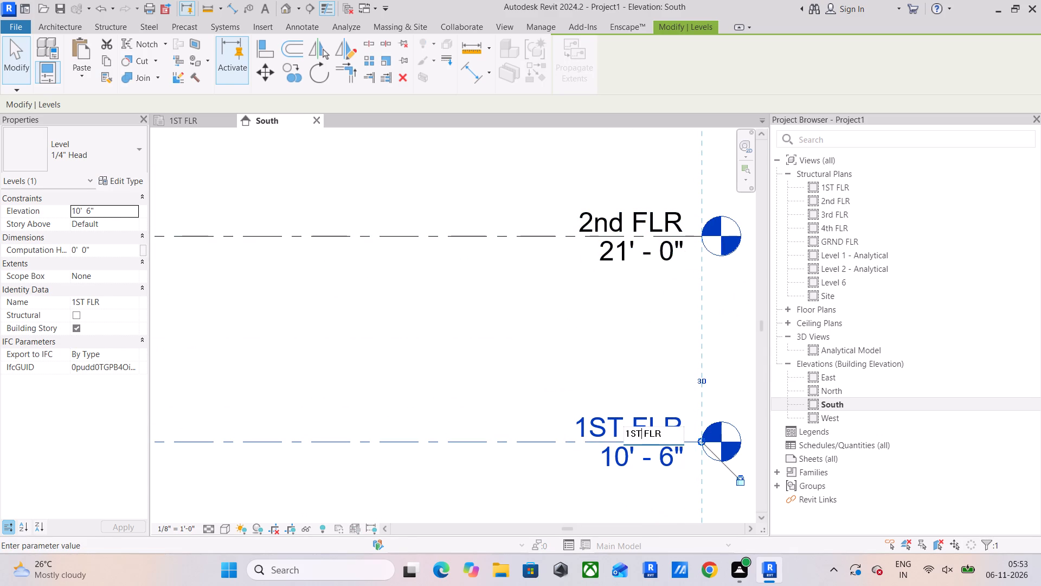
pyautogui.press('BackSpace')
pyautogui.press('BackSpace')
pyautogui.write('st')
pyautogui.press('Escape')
# Change the 1ST FLR level's name to 1st FLR and rename its corresponding views too.
pyautogui.doubleClick(641, 429)
pyautogui.press('BackSpace')
pyautogui.press('BackSpace')
pyautogui.write('st')
pyautogui.press('Return')
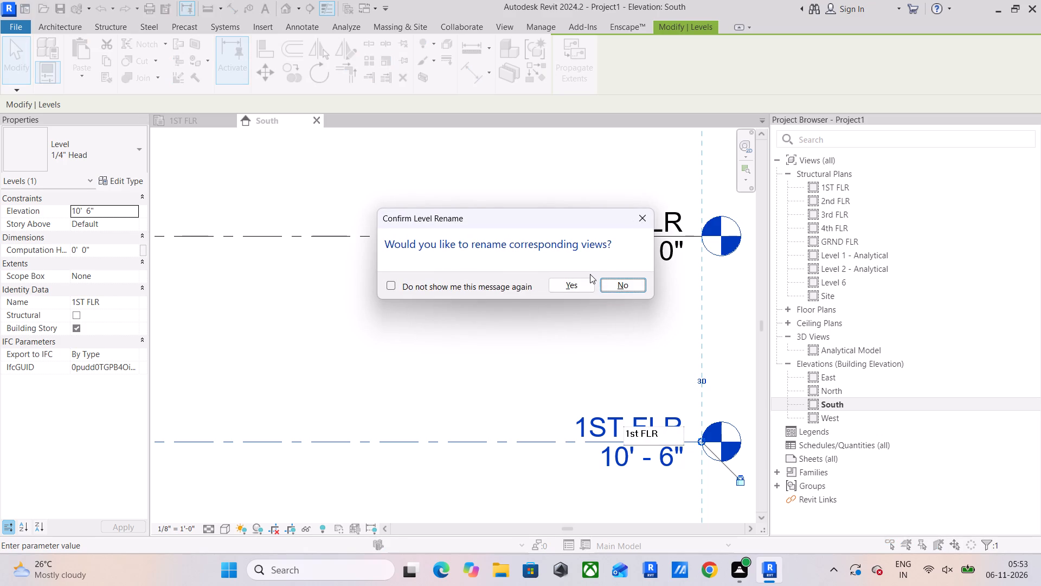
pyautogui.click(579, 287)
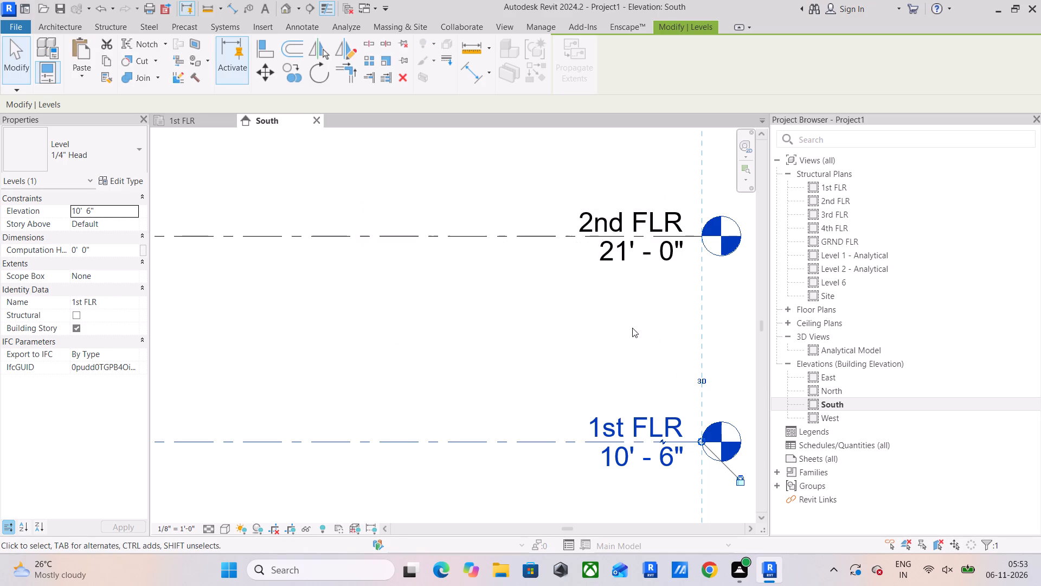
# Rename Level 6 as 5th FLR and rename its corresponding views too.
pyautogui.scroll(-7, 652, 345)
pyautogui.scroll(5, 633, 466)
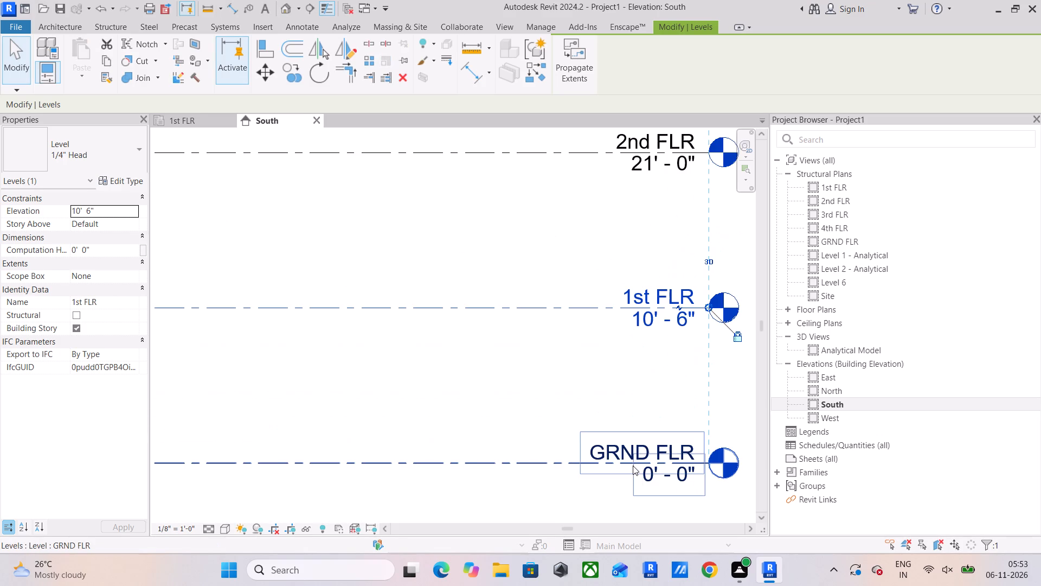
pyautogui.scroll(-5, 621, 436)
pyautogui.scroll(-1, 699, 384)
pyautogui.moveTo(700, 386); pyautogui.dragTo(729, 545, button='middle')
pyautogui.moveTo(721, 340); pyautogui.dragTo(711, 374, button='middle')
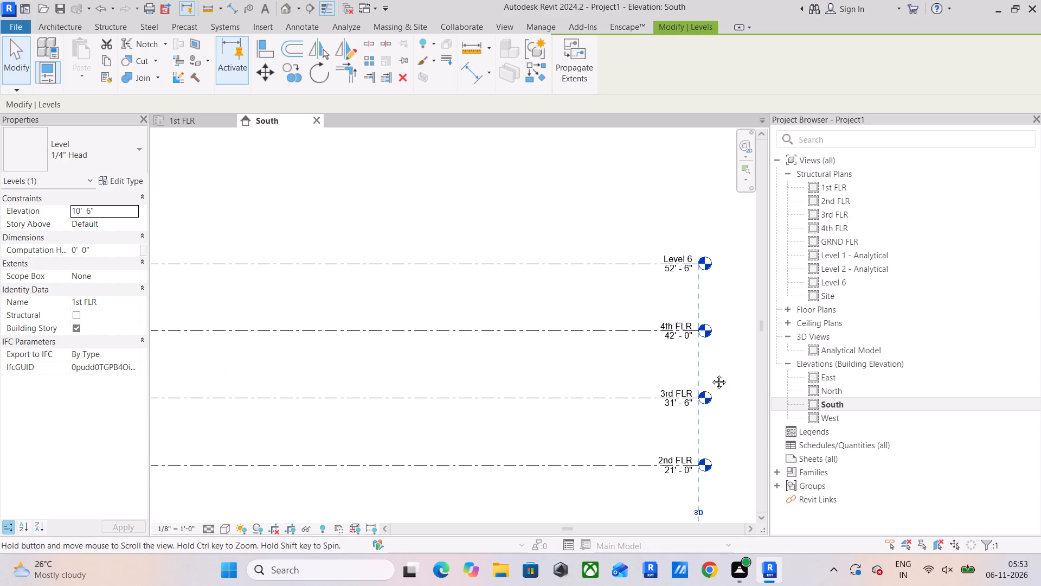
pyautogui.moveTo(711, 374); pyautogui.dragTo(685, 417, button='middle')
pyautogui.scroll(4, 616, 318)
pyautogui.scroll(4, 656, 360)
pyautogui.doubleClick(672, 342)
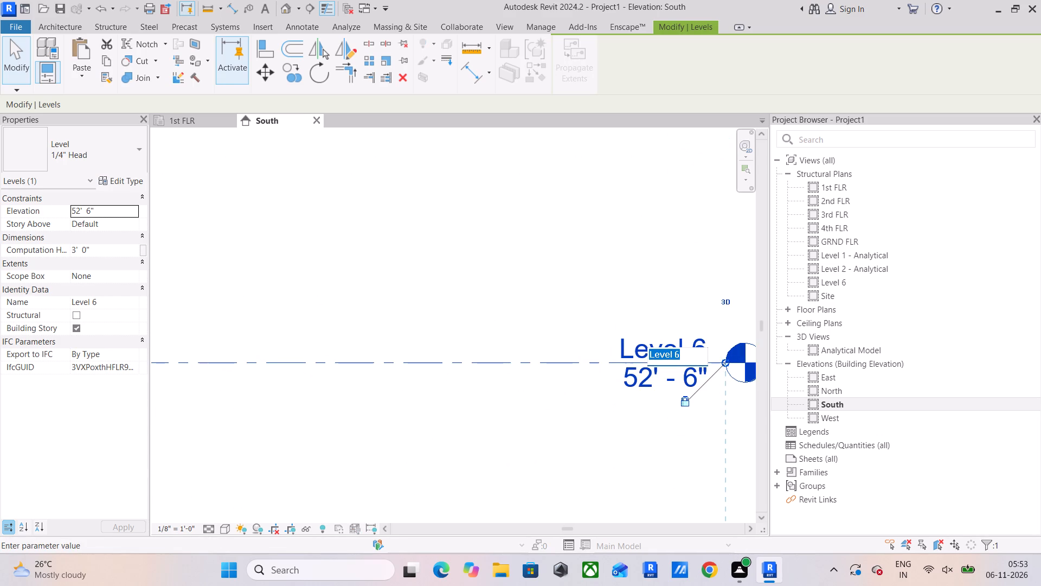
pyautogui.press('5')
pyautogui.write('th FLR')
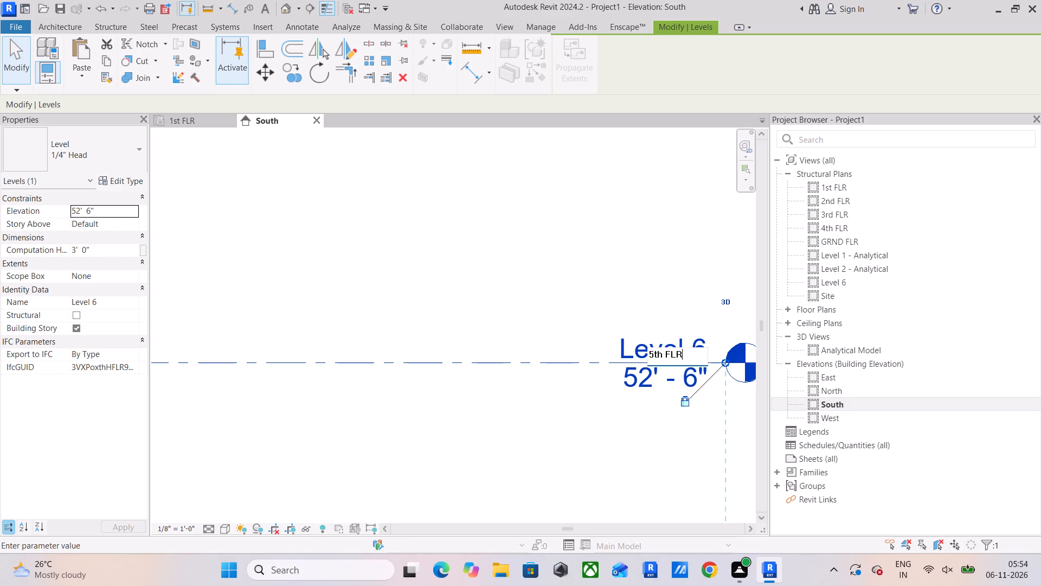
pyautogui.press('Return')
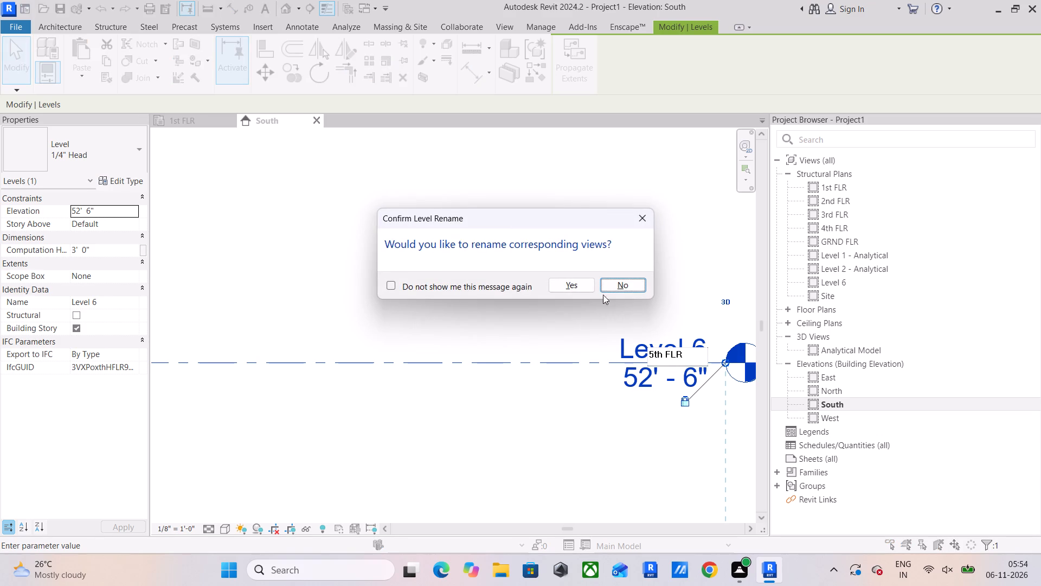
pyautogui.click(584, 289)
pyautogui.scroll(-3, 650, 409)
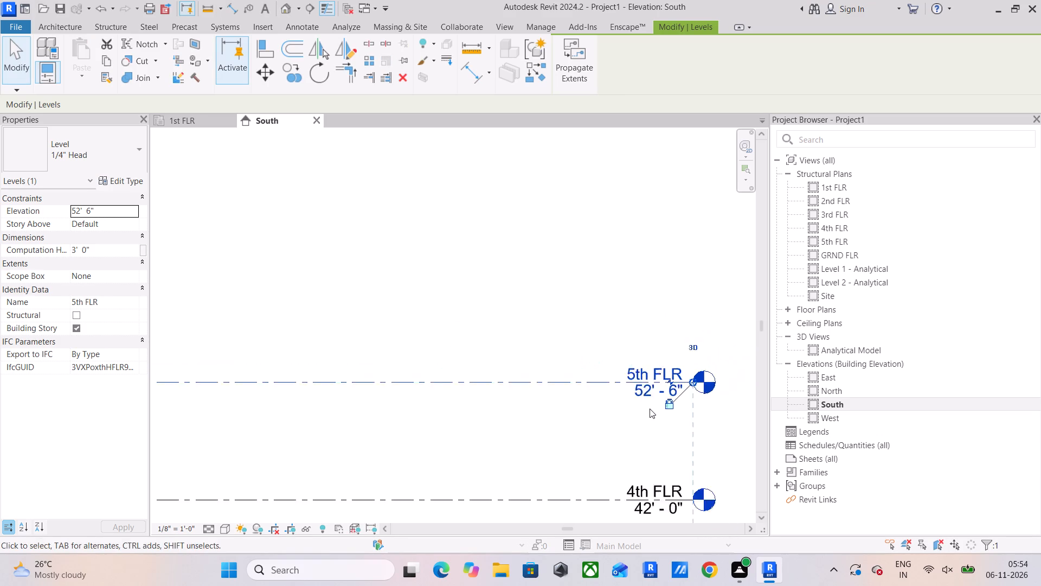
# Add a new level 6' below GRND FLR by offsetting from the GRND FLR line in the South elevation.
pyautogui.scroll(-6, 650, 409)
pyautogui.moveTo(647, 417); pyautogui.dragTo(724, 394, button='middle')
pyautogui.scroll(-4, 696, 411)
pyautogui.moveTo(692, 414); pyautogui.dragTo(593, 346, button='middle')
pyautogui.scroll(-3, 590, 353)
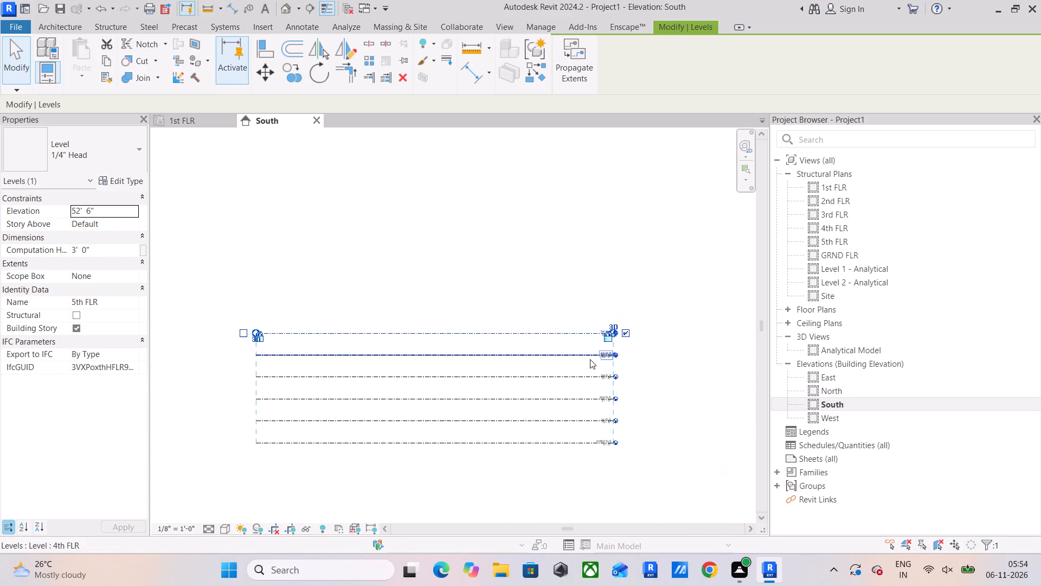
pyautogui.moveTo(590, 359); pyautogui.dragTo(677, 360, button='middle')
pyautogui.press('Escape')
pyautogui.moveTo(569, 472); pyautogui.dragTo(543, 478, button='middle')
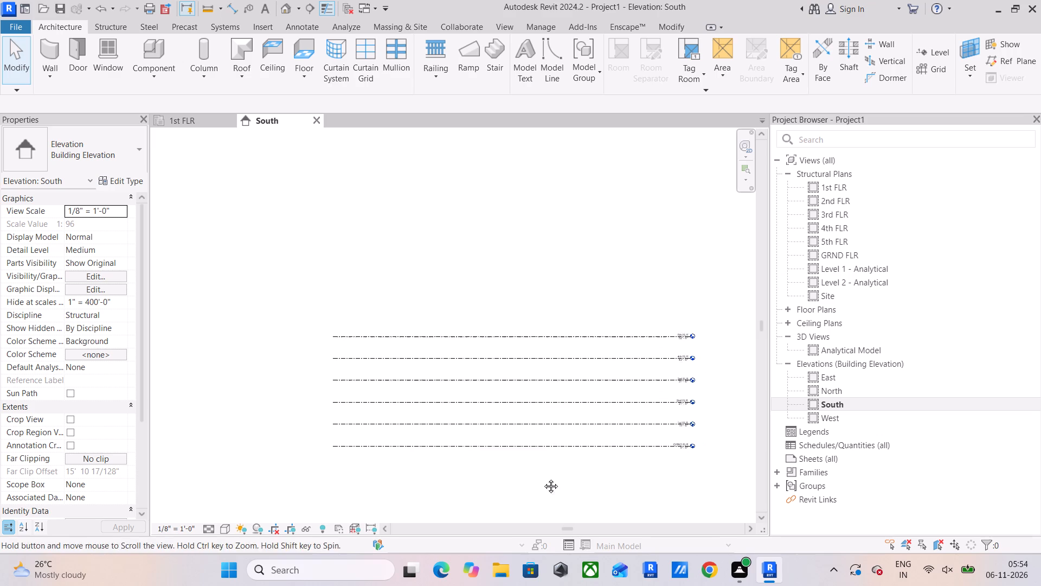
pyautogui.moveTo(543, 478); pyautogui.dragTo(493, 479, button='middle')
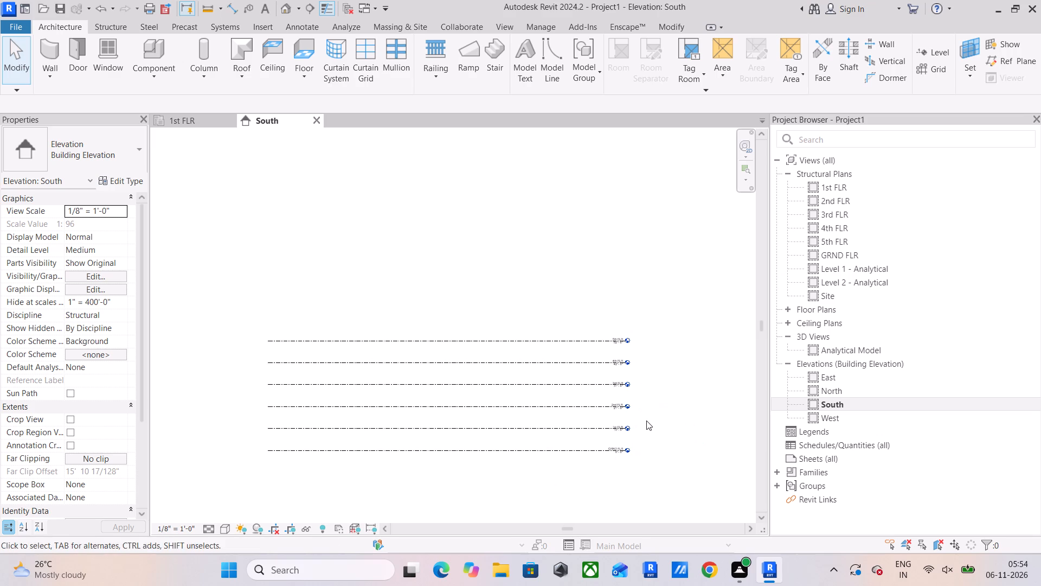
pyautogui.click(568, 449)
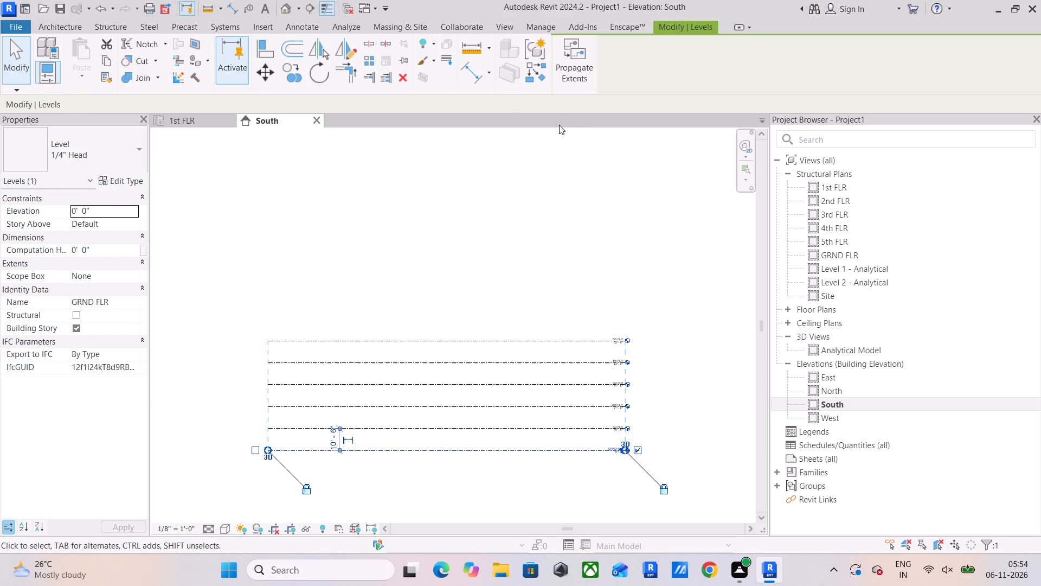
pyautogui.click(534, 80)
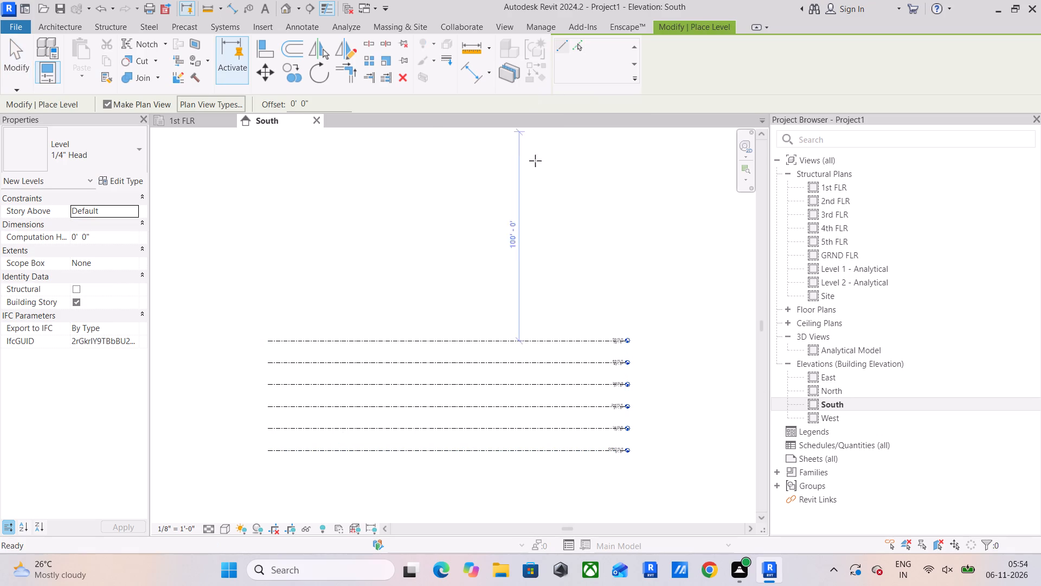
pyautogui.moveTo(338, 104); pyautogui.dragTo(298, 105)
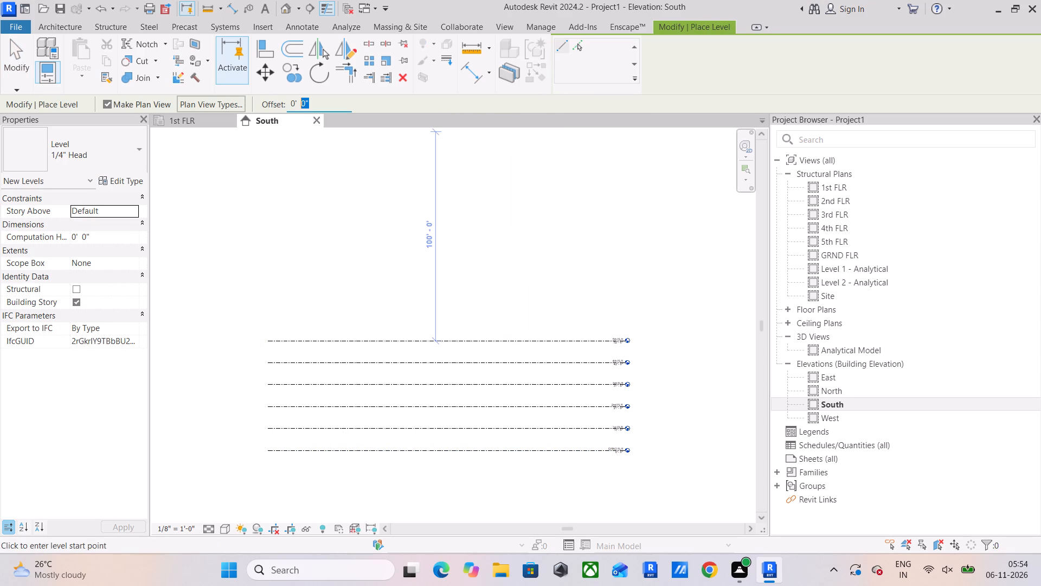
pyautogui.moveTo(298, 105); pyautogui.dragTo(264, 107)
pyautogui.press('6')
pyautogui.press("'")
pyautogui.press('Return')
pyautogui.click(582, 39)
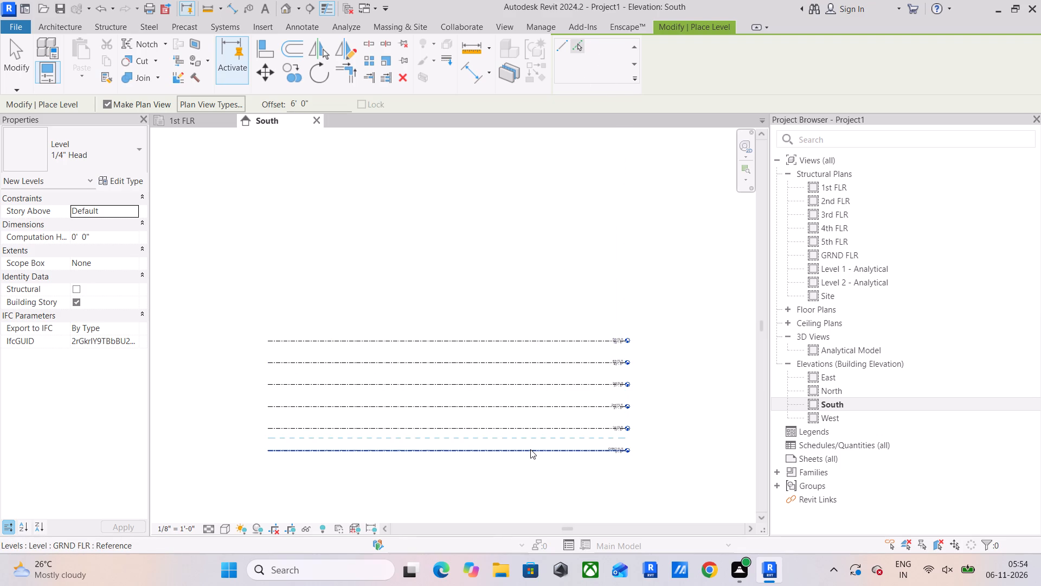
pyautogui.click(530, 455)
pyautogui.scroll(4, 558, 462)
pyautogui.scroll(-1, 559, 462)
pyautogui.moveTo(559, 462); pyautogui.dragTo(400, 319, button='middle')
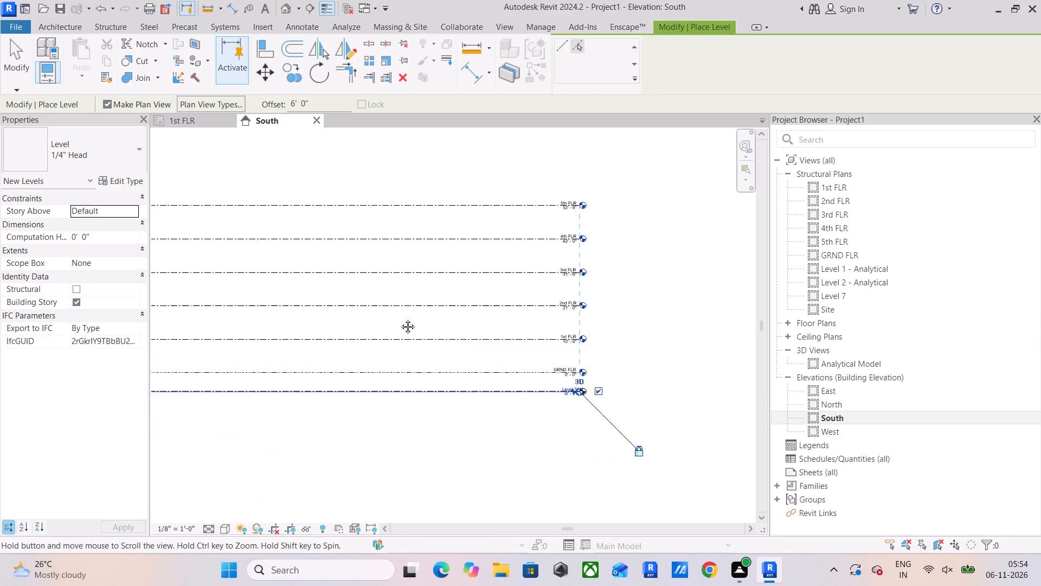
pyautogui.moveTo(400, 319); pyautogui.dragTo(382, 295, button='middle')
pyautogui.scroll(5, 517, 346)
pyautogui.press('Escape')
pyautogui.press('Escape')
pyautogui.press('Escape')
# Rename the new level below GRND FLR as FOUNDATION and rename its corresponding views too.
pyautogui.scroll(4, 428, 245)
pyautogui.click(420, 268)
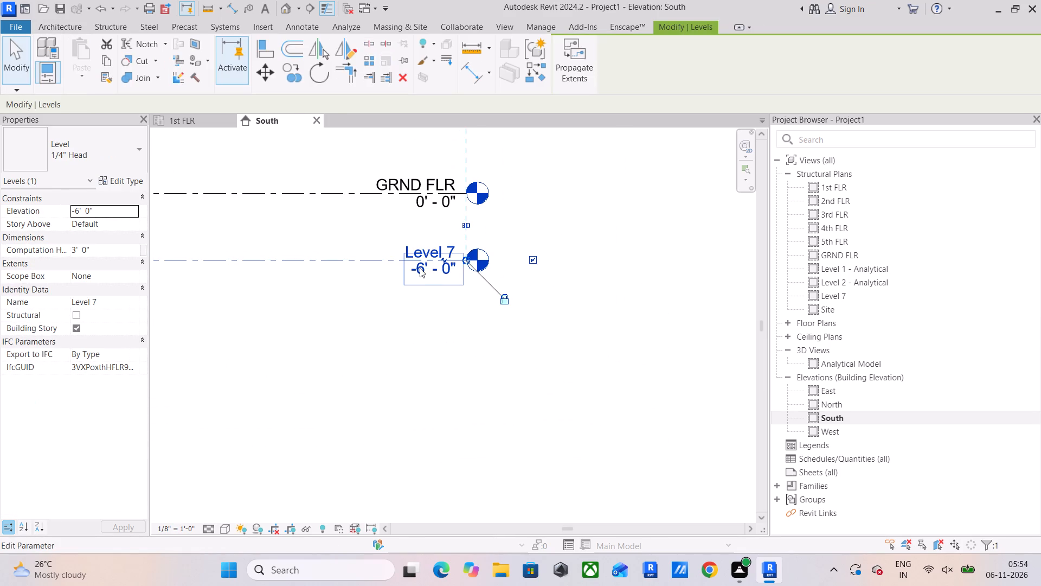
pyautogui.click(430, 254)
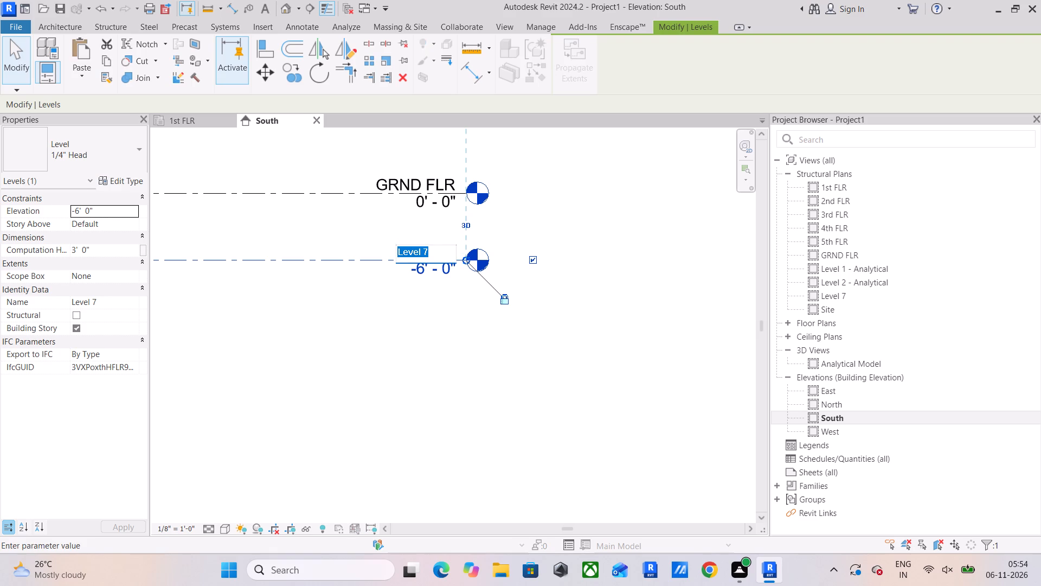
pyautogui.write('FOUNDATION')
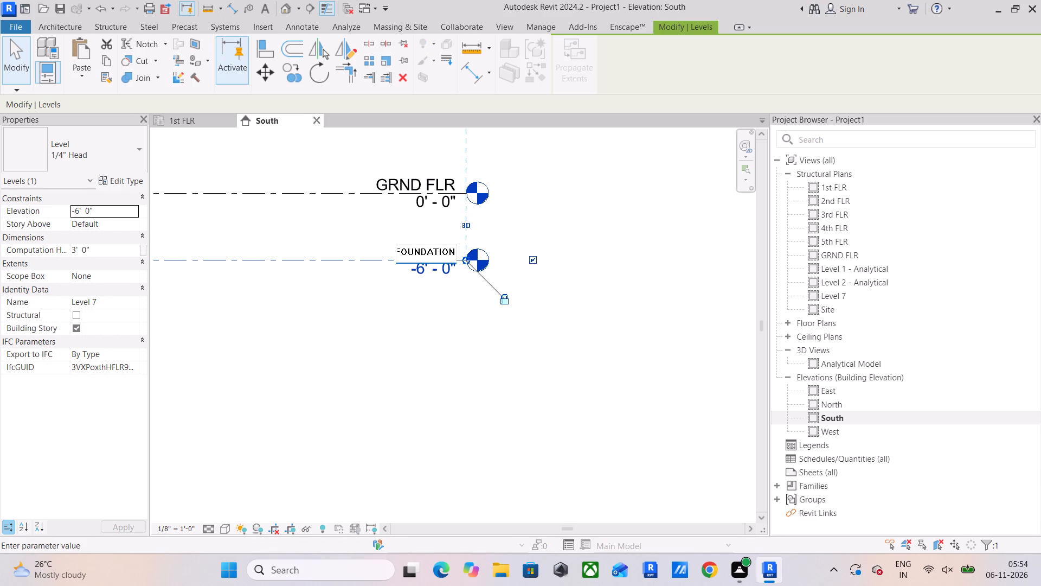
pyautogui.press('Return')
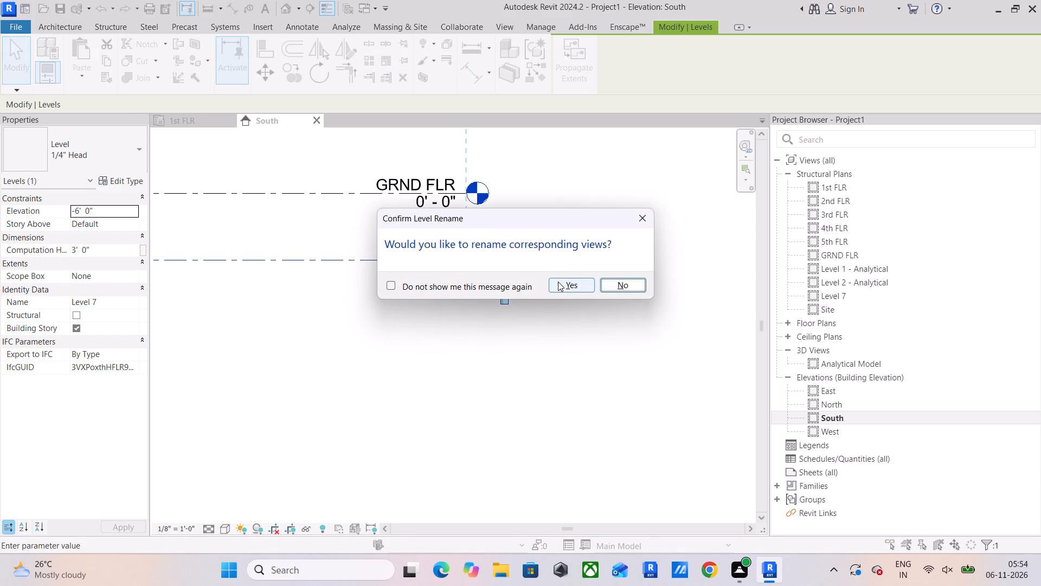
pyautogui.click(558, 282)
pyautogui.scroll(-6, 513, 294)
pyautogui.moveTo(523, 301); pyautogui.dragTo(685, 436, button='middle')
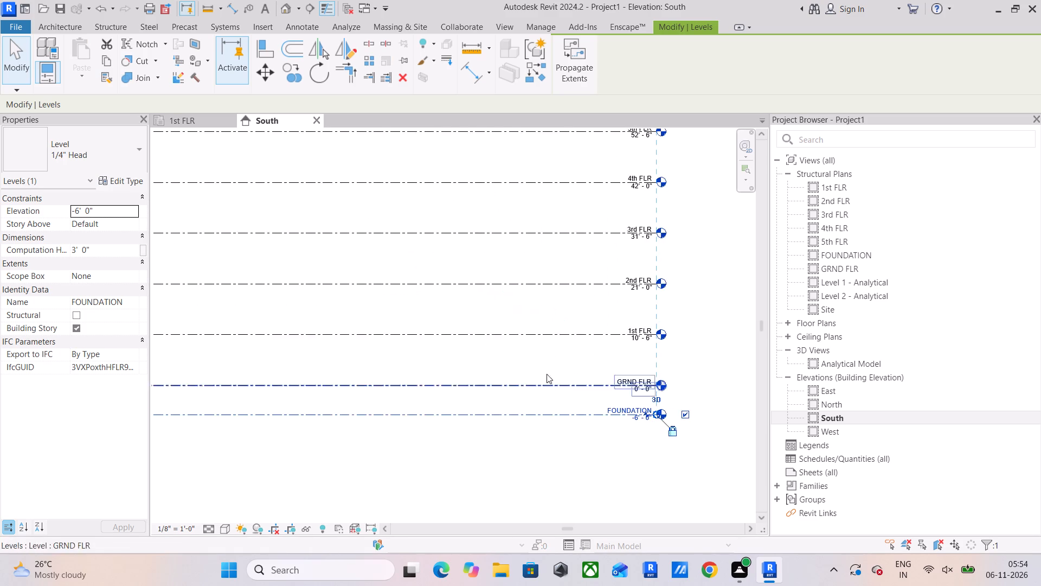
pyautogui.scroll(-3, 532, 366)
pyautogui.moveTo(532, 366); pyautogui.dragTo(636, 411, button='middle')
pyautogui.press('Escape')
pyautogui.press('Escape')
pyautogui.press('Escape')
pyautogui.press('Escape')
pyautogui.press('Escape')
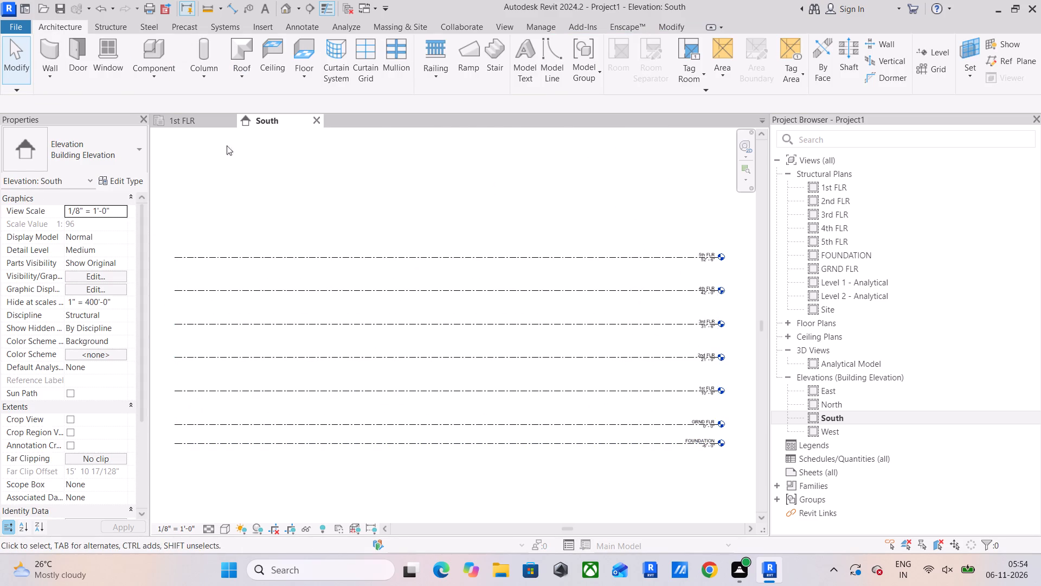
# Open the Site structural plan view.
pyautogui.click(898, 311)
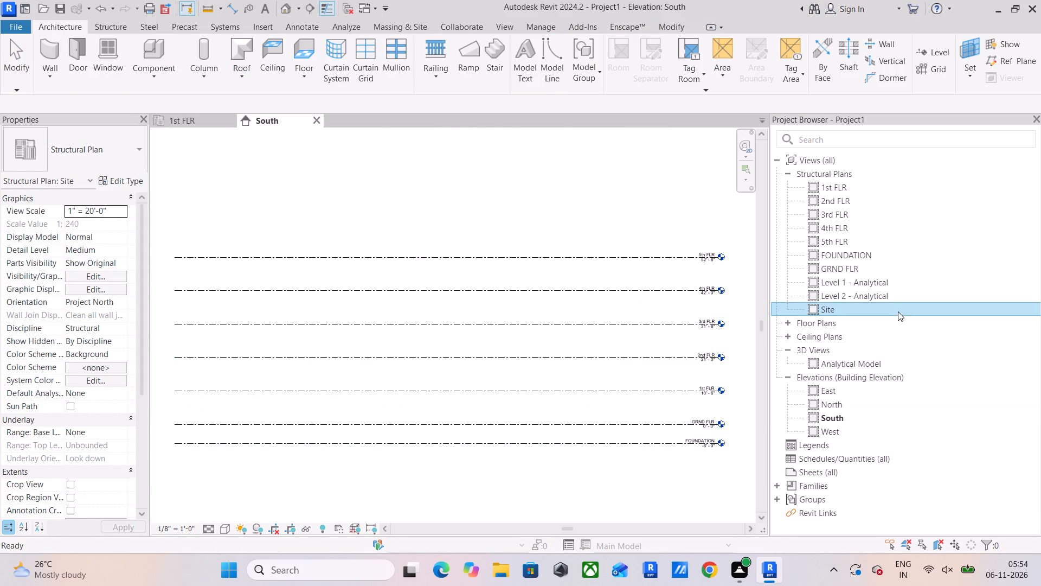
pyautogui.doubleClick(847, 309)
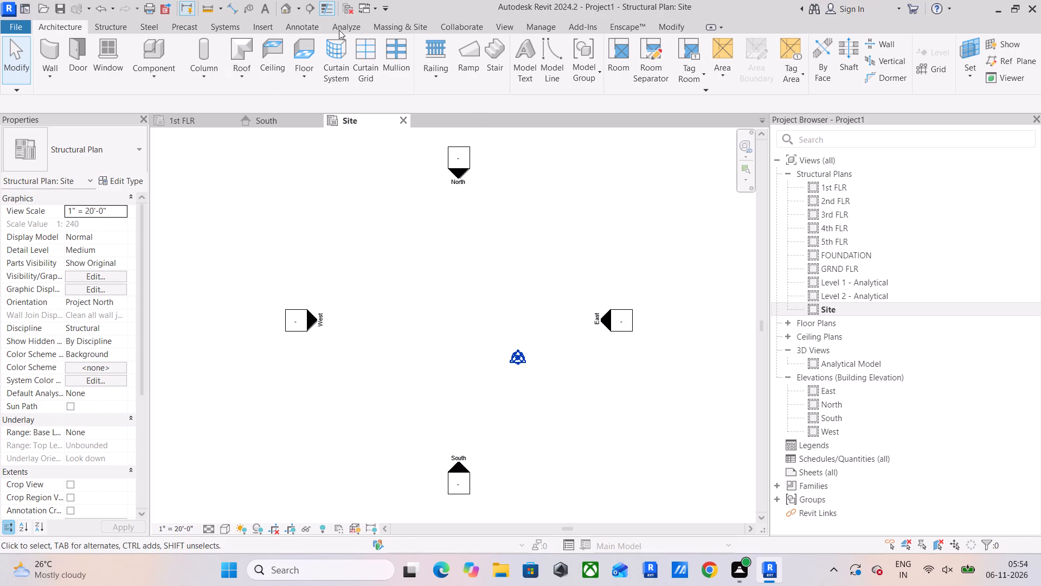
# Link office building.dwg from the D: drive's Autocad projects plans folder, positioned Auto - Center to Center with import units in inches.
pyautogui.click(272, 26)
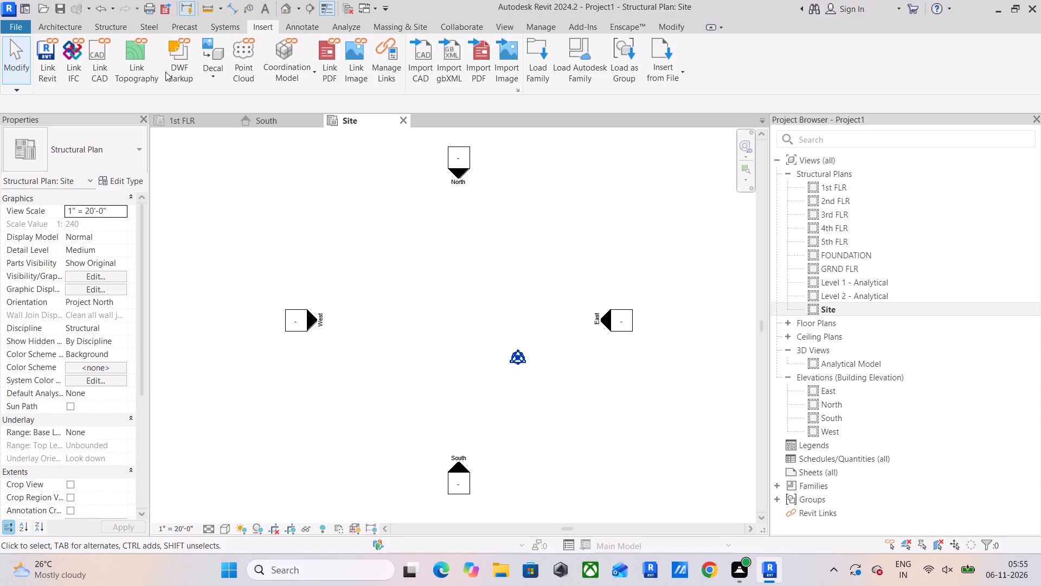
pyautogui.click(96, 63)
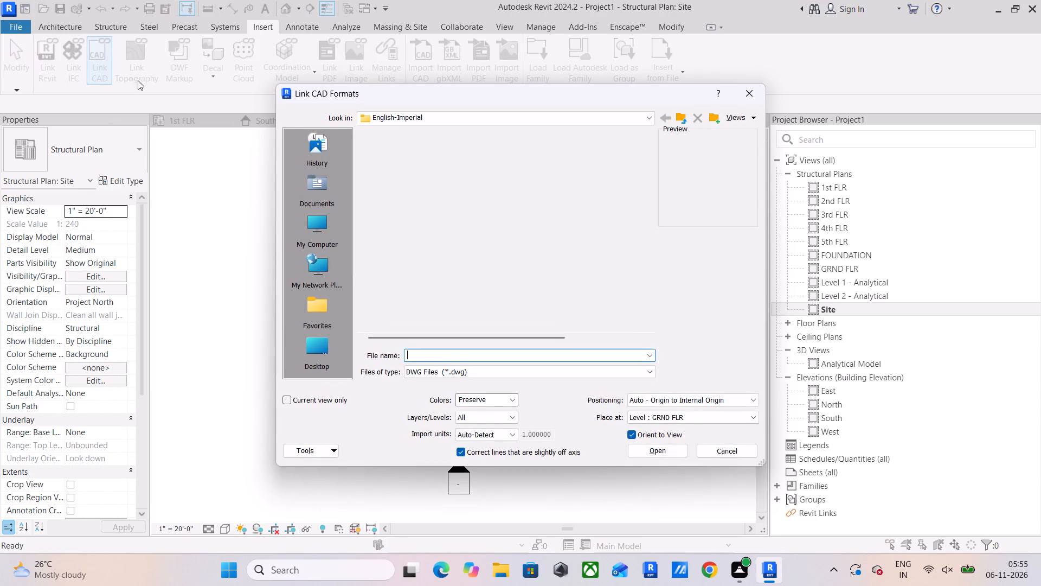
pyautogui.doubleClick(314, 226)
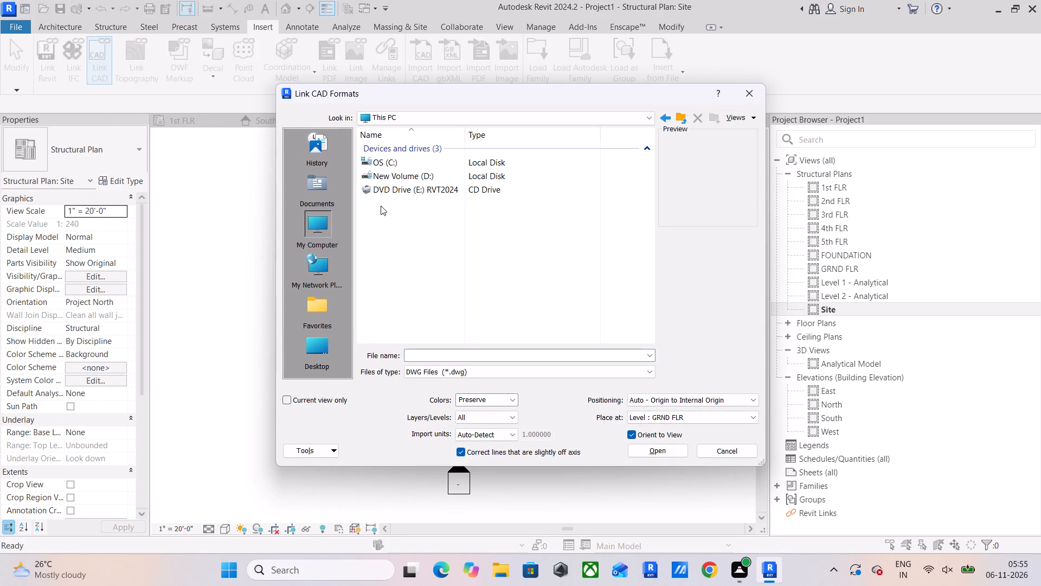
pyautogui.doubleClick(402, 171)
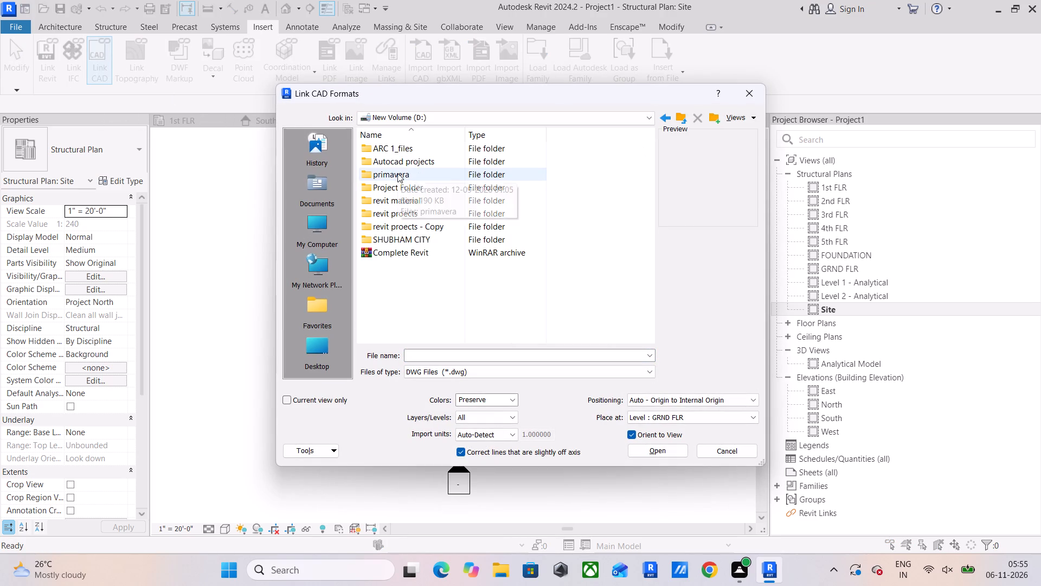
pyautogui.doubleClick(436, 165)
pyautogui.doubleClick(436, 165)
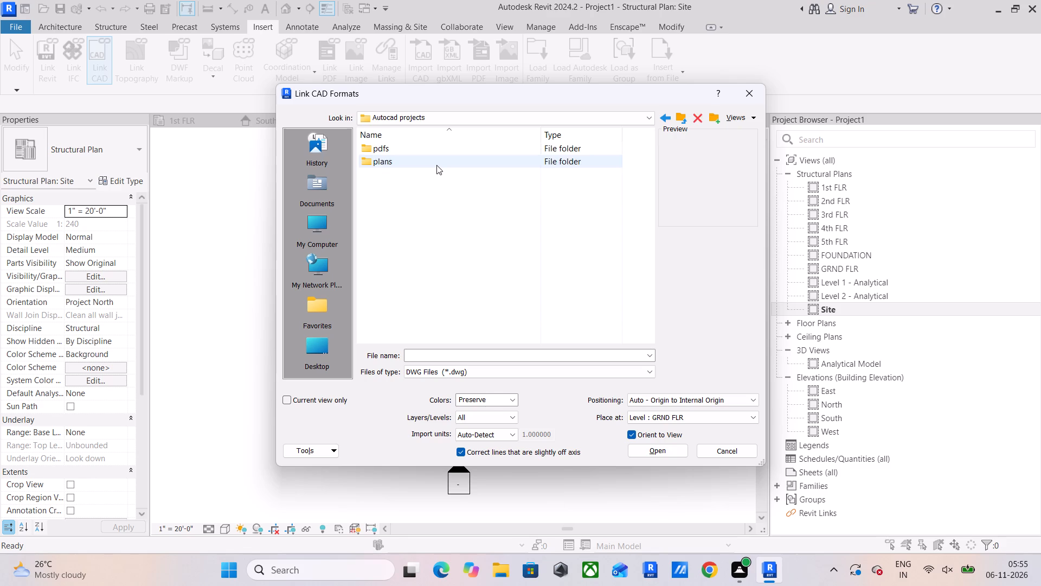
pyautogui.scroll(-1, 436, 165)
pyautogui.scroll(-3, 432, 244)
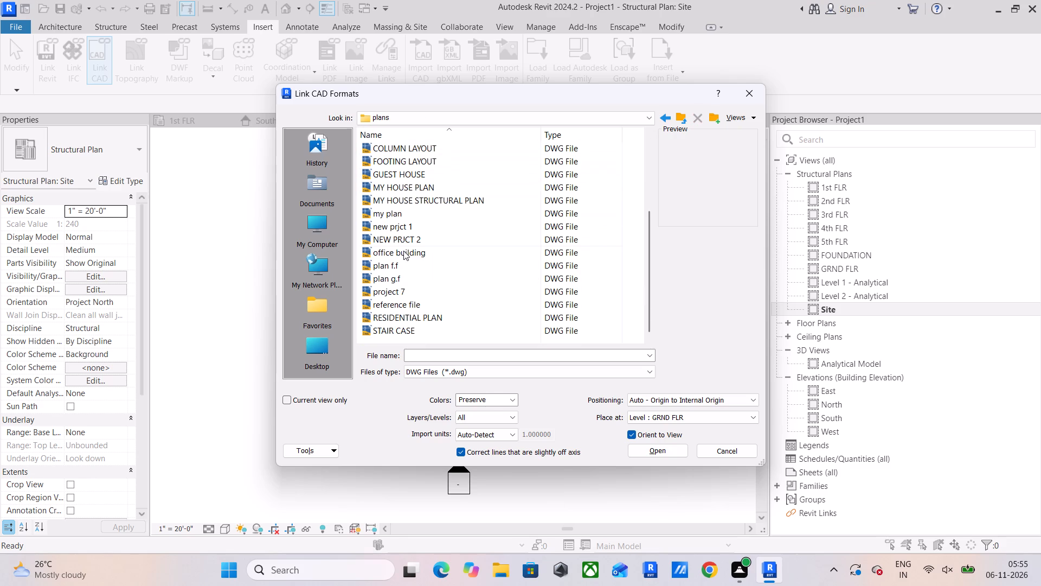
pyautogui.click(403, 251)
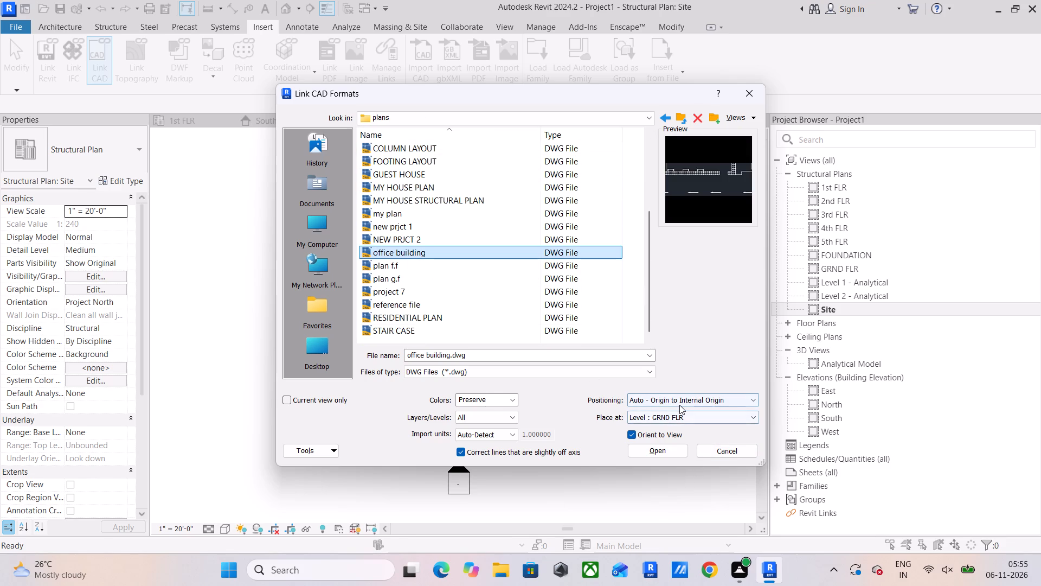
pyautogui.click(679, 405)
pyautogui.click(676, 411)
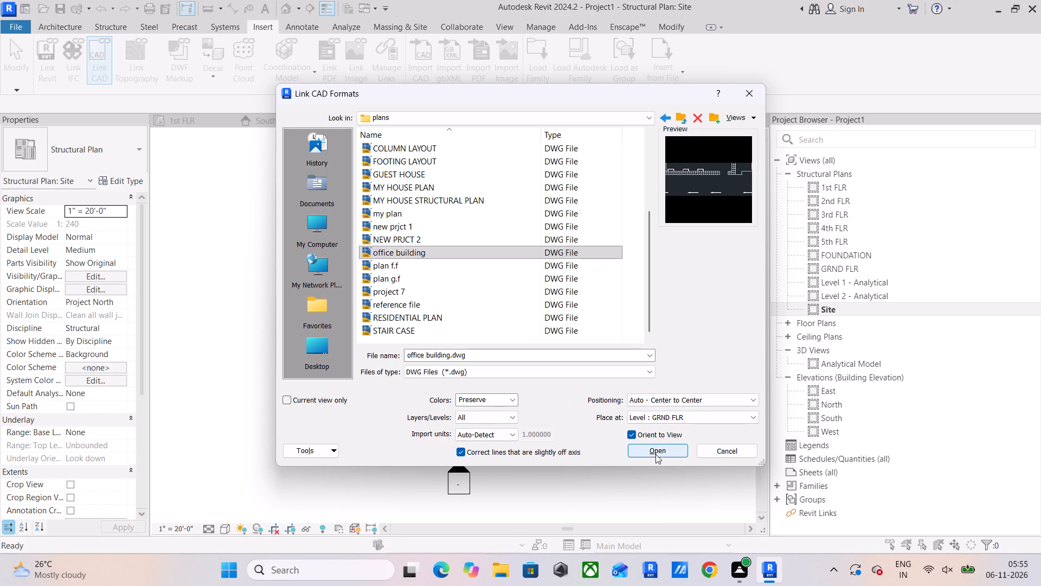
pyautogui.click(506, 432)
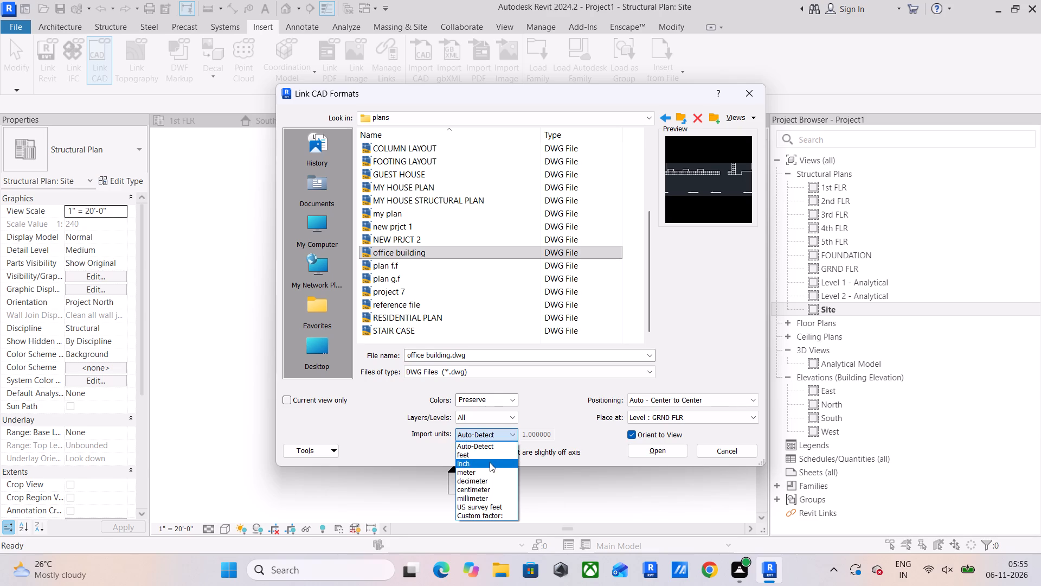
pyautogui.click(490, 462)
pyautogui.click(653, 454)
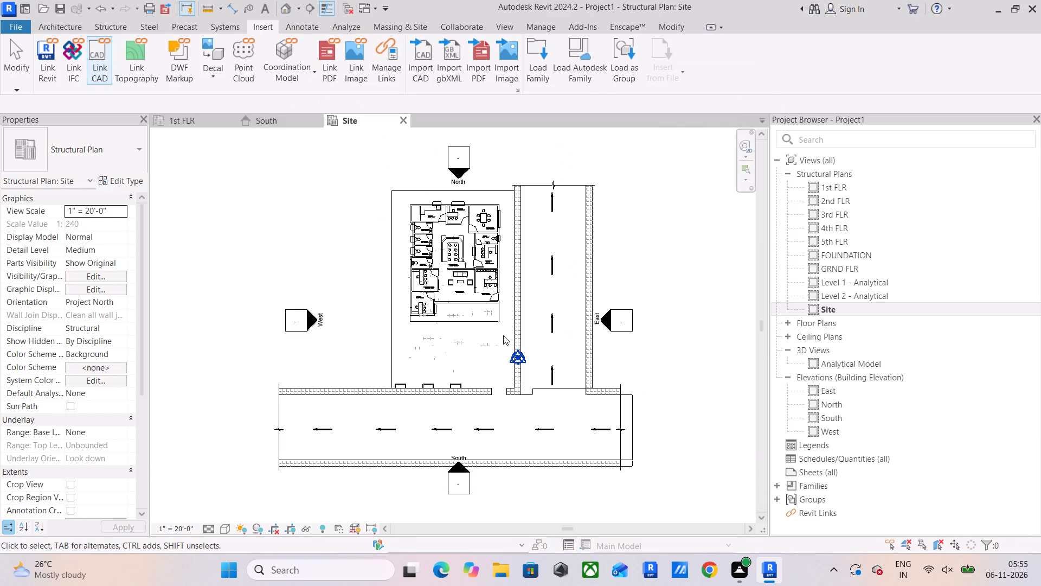
# Pin the linked office building.dwg drawing in place in the Site plan.
pyautogui.scroll(4, 481, 318)
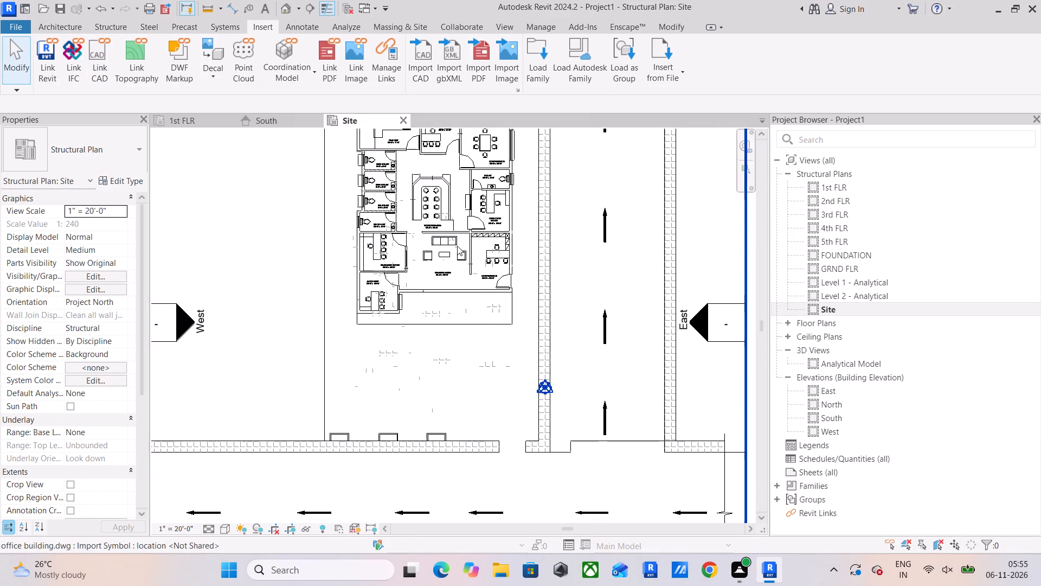
pyautogui.scroll(14, 453, 234)
pyautogui.scroll(-6, 446, 243)
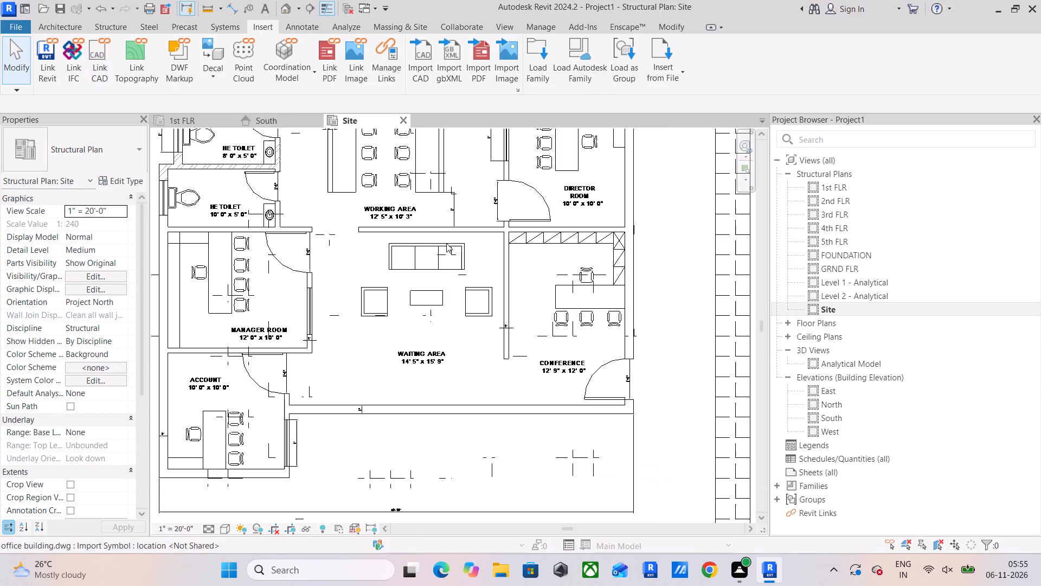
pyautogui.scroll(-6, 444, 373)
pyautogui.moveTo(444, 373); pyautogui.dragTo(515, 326, button='middle')
pyautogui.scroll(-4, 514, 326)
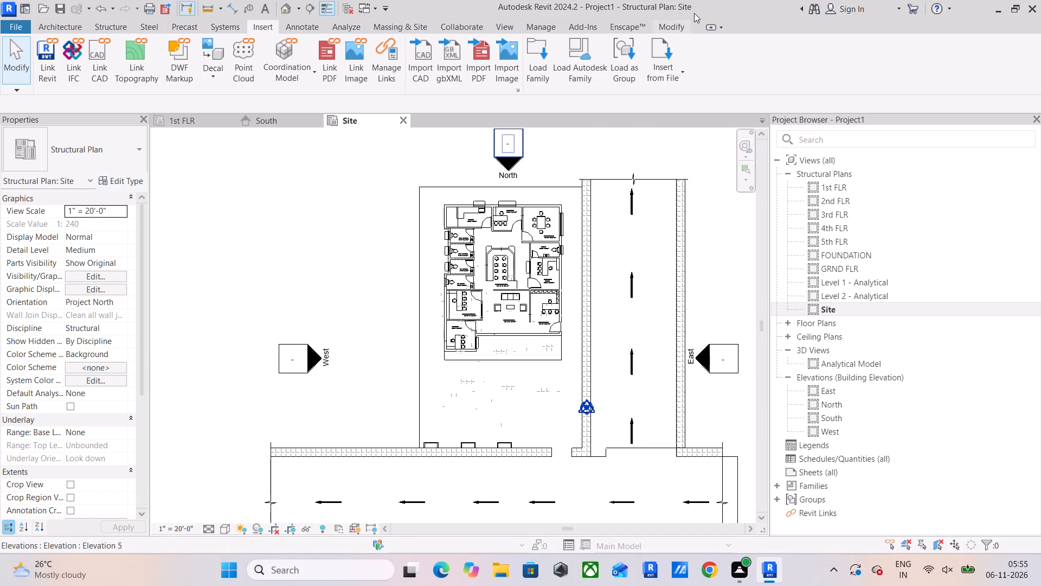
pyautogui.click(671, 20)
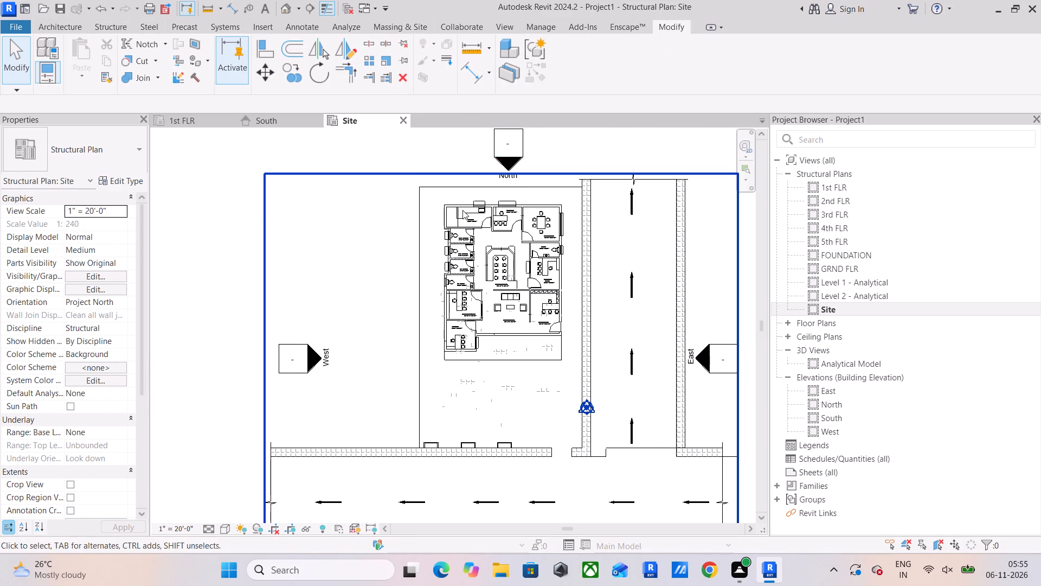
pyautogui.click(462, 210)
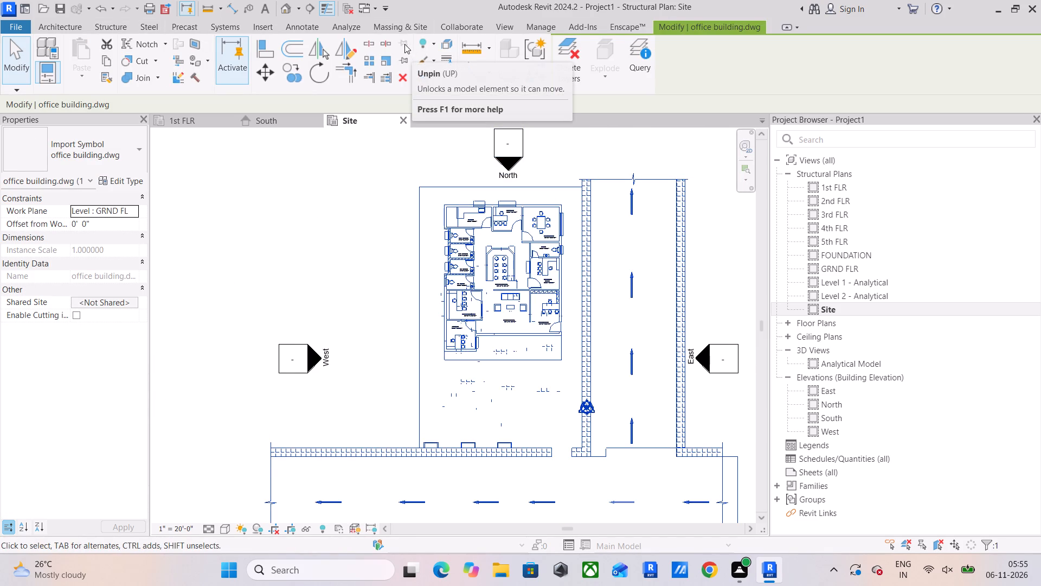
pyautogui.click(400, 60)
pyautogui.press('Escape')
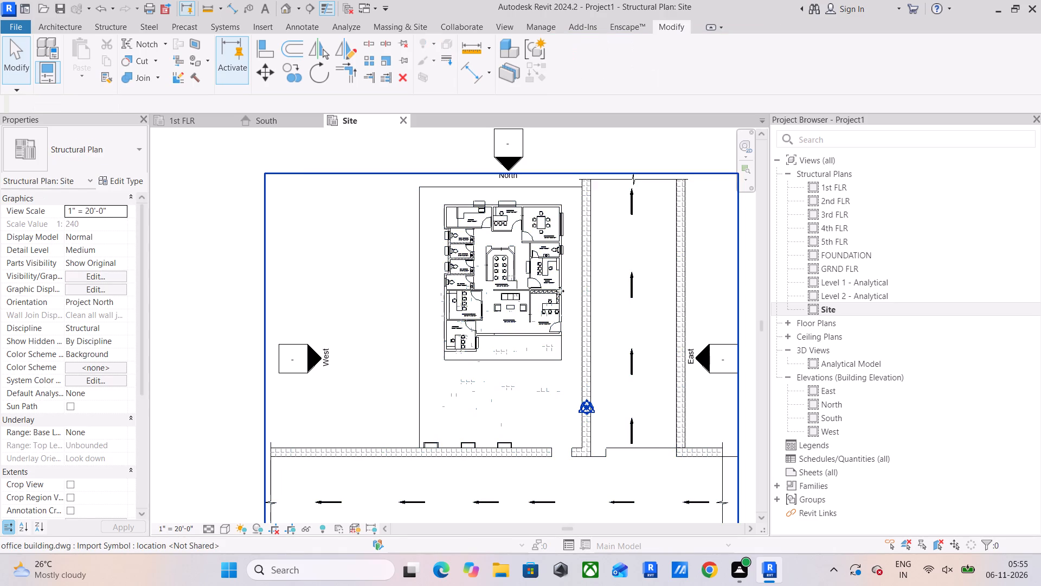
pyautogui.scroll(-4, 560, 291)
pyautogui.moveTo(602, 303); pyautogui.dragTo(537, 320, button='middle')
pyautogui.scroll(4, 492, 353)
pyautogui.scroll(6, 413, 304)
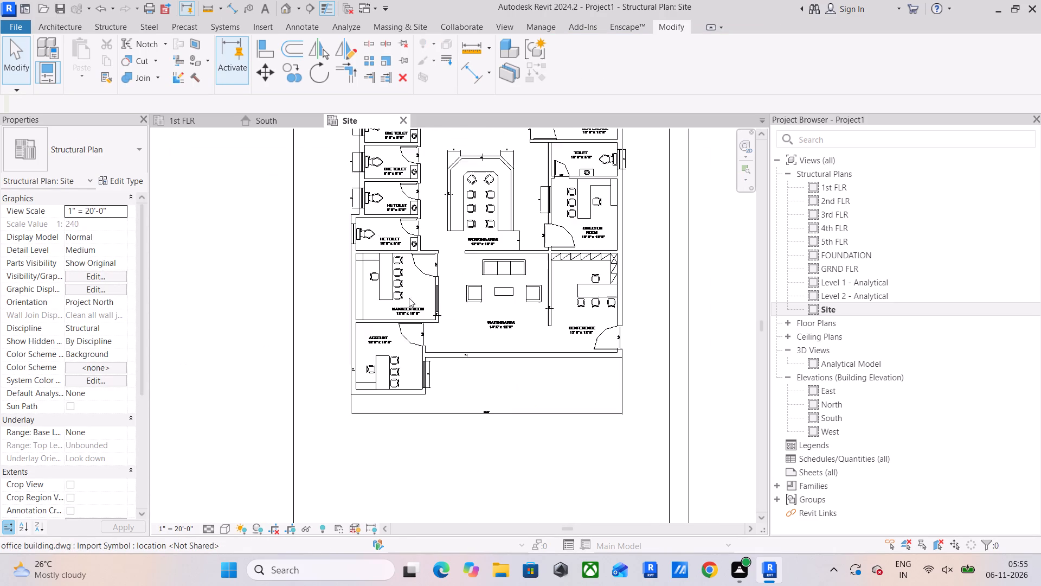
# Examine the linked office plan's rooms, walls and dimensions in the Site view, from the ACCOUNT room up to the PANTRY.
pyautogui.scroll(6, 339, 354)
pyautogui.moveTo(355, 391); pyautogui.dragTo(364, 327, button='middle')
pyautogui.moveTo(530, 349); pyautogui.dragTo(513, 397, button='middle')
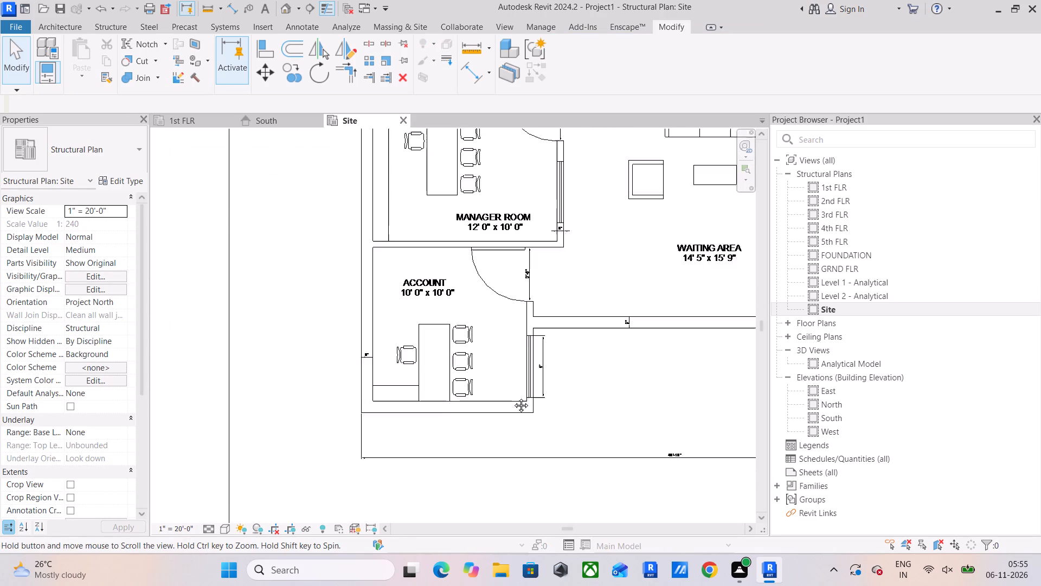
pyautogui.moveTo(513, 397); pyautogui.dragTo(503, 422, button='middle')
pyautogui.scroll(-5, 471, 377)
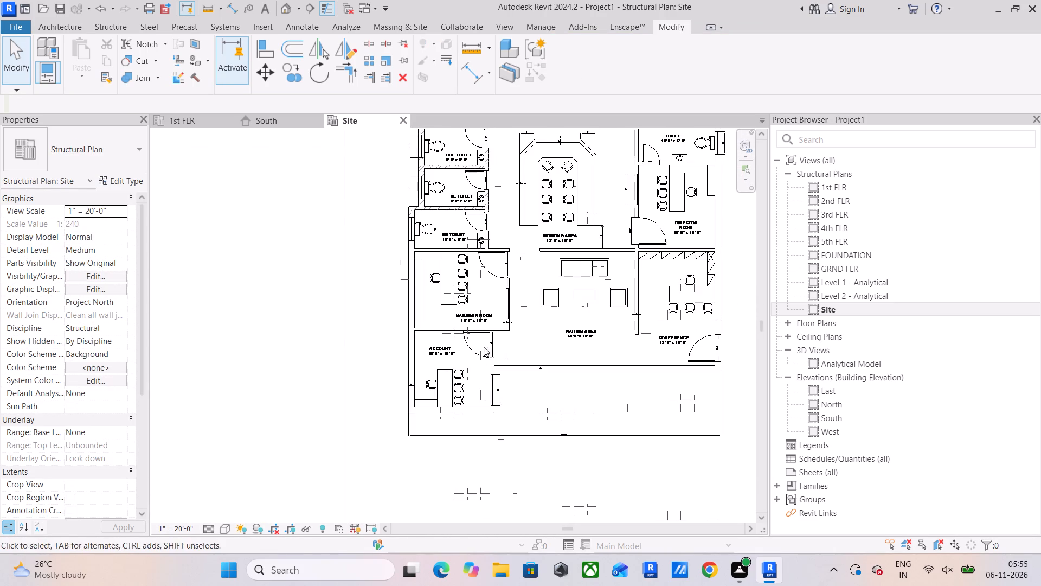
pyautogui.moveTo(473, 320); pyautogui.dragTo(447, 383, button='middle')
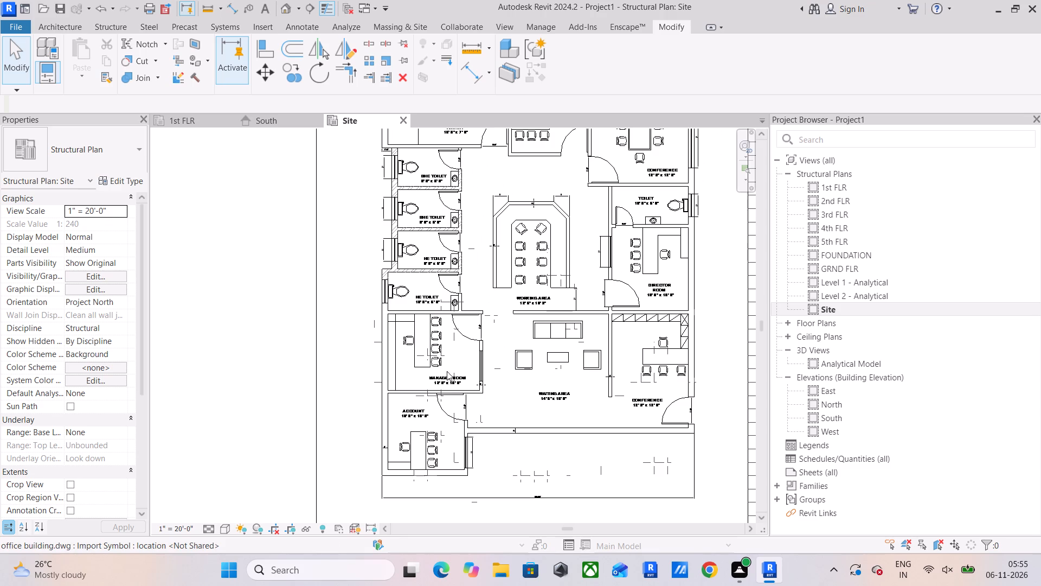
pyautogui.moveTo(447, 394); pyautogui.dragTo(449, 498, button='middle')
pyautogui.scroll(2, 680, 293)
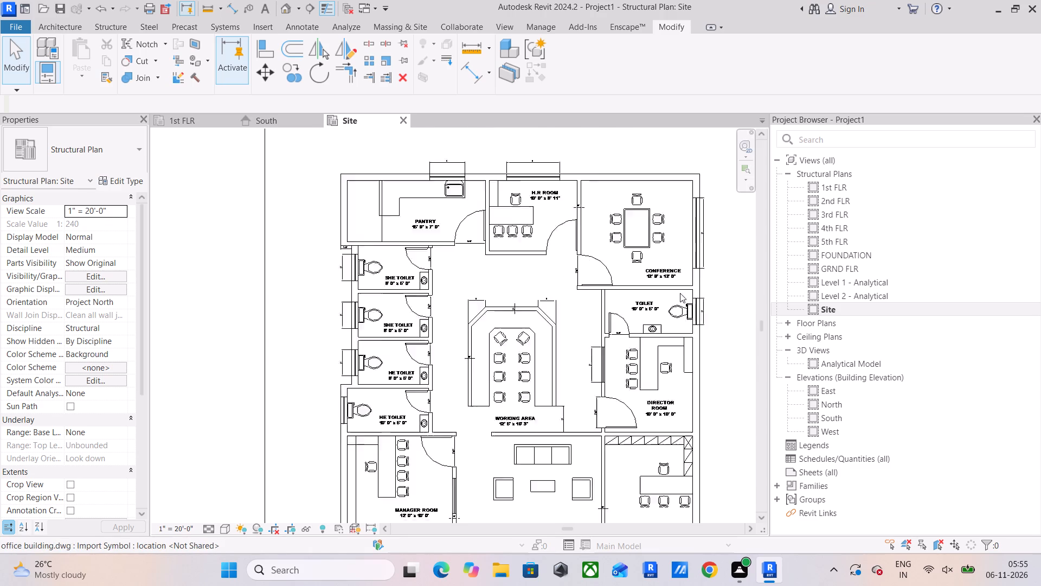
pyautogui.scroll(2, 680, 293)
pyautogui.scroll(-4, 680, 293)
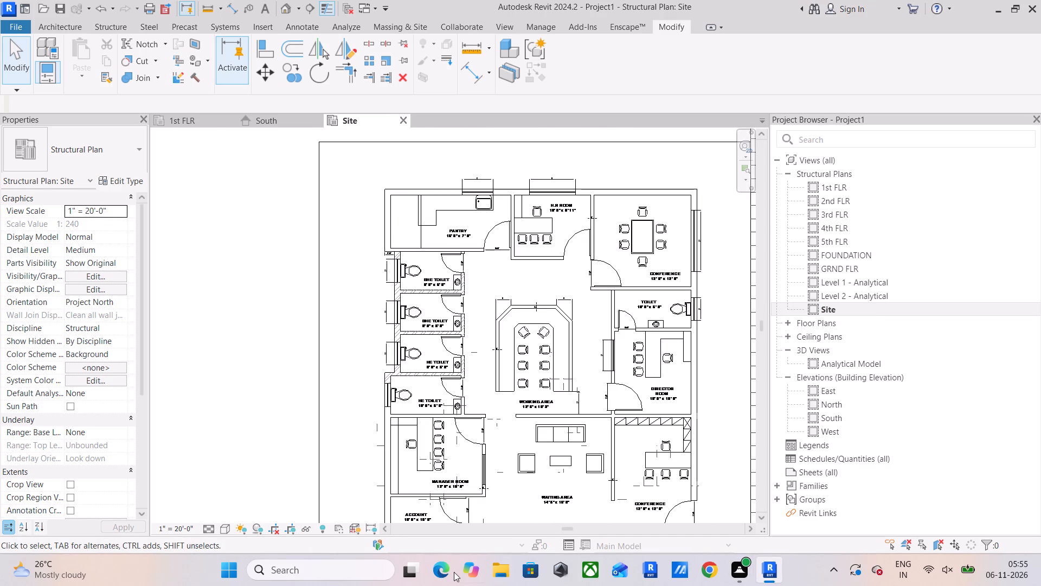
# Open the office model PDF from File Explorer, examine the office plan's room layout and wall dimensions, and close the PDF.
pyautogui.click(498, 570)
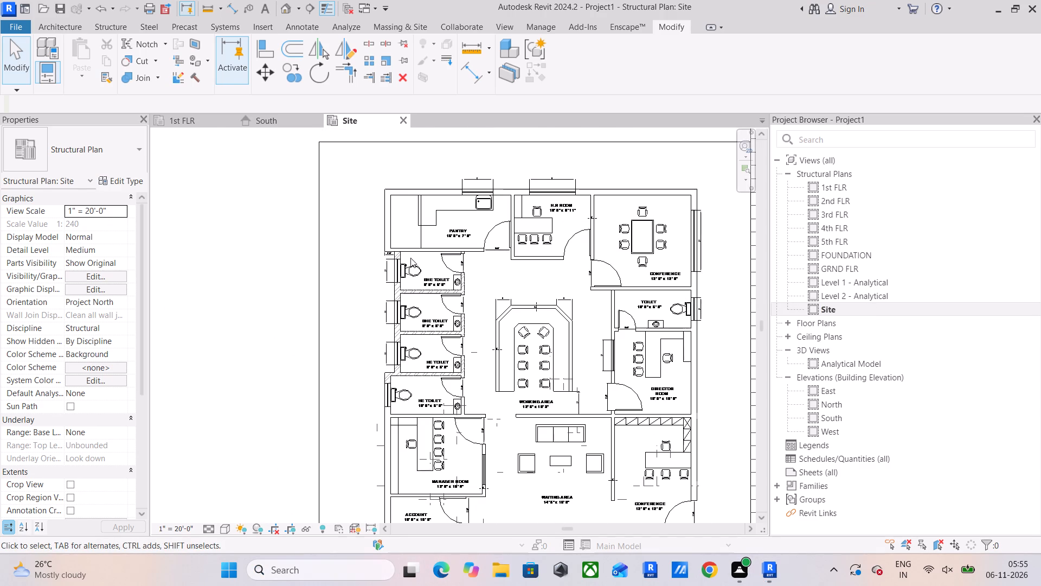
pyautogui.scroll(-4, 410, 258)
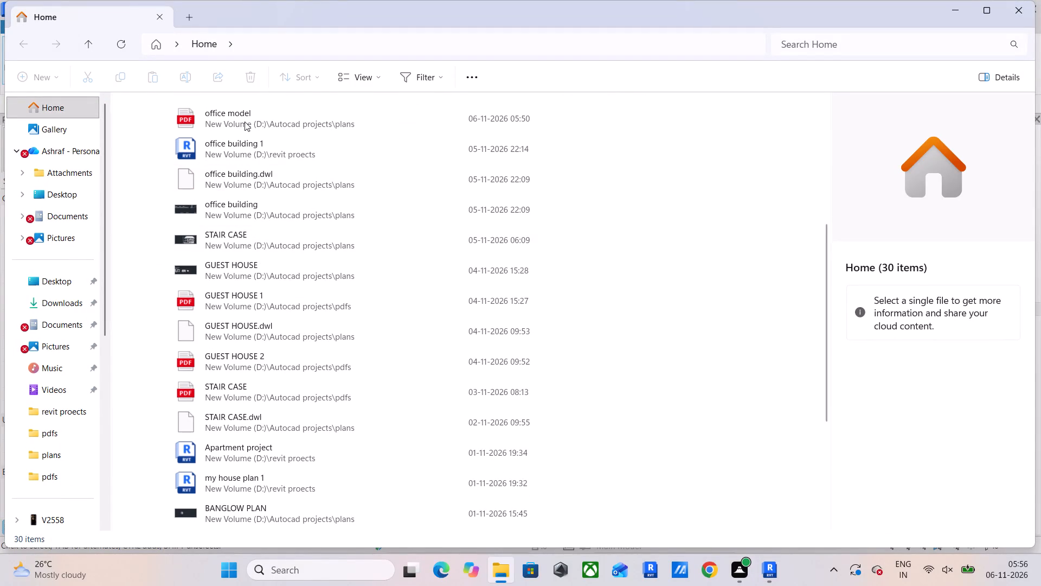
pyautogui.doubleClick(245, 122)
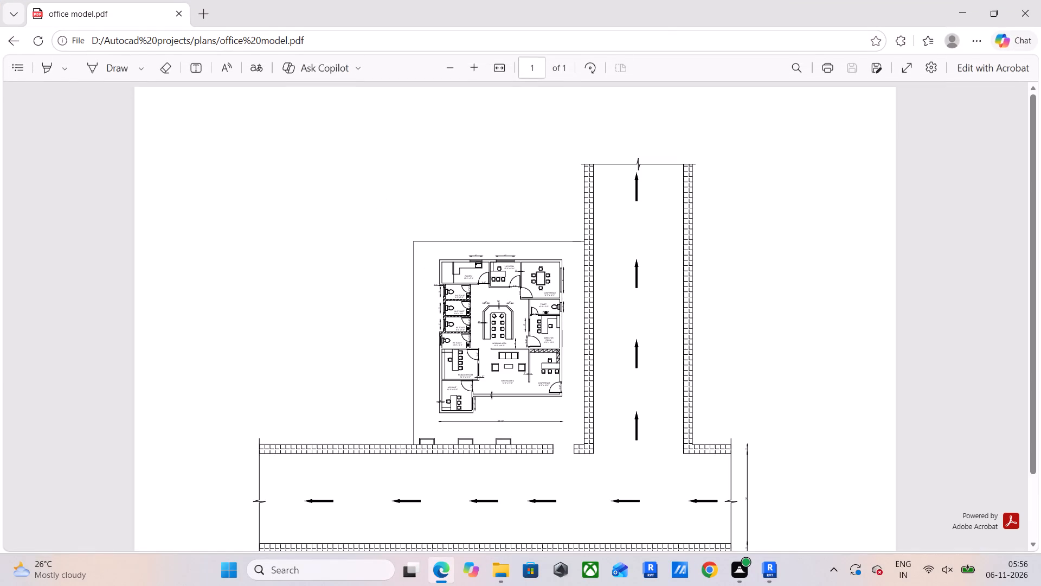
pyautogui.scroll(6, 466, 378)
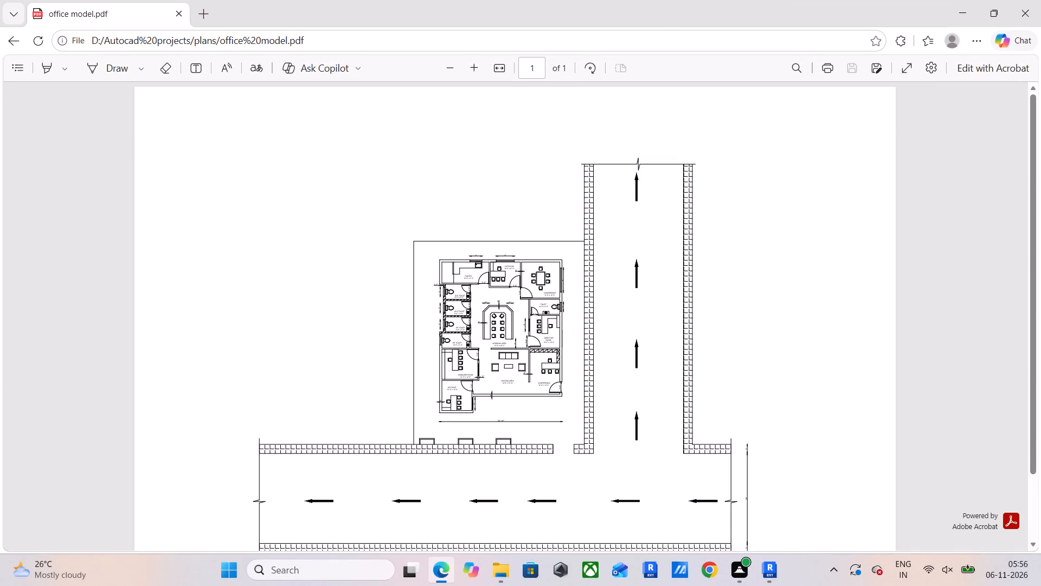
pyautogui.keyDown('ctrl'); pyautogui.scroll(6, 473, 368); pyautogui.keyUp('ctrl')
pyautogui.keyDown('ctrl'); pyautogui.scroll(5, 201, 247); pyautogui.keyUp('ctrl')
pyautogui.keyDown('ctrl'); pyautogui.scroll(-2, 201, 247); pyautogui.keyUp('ctrl')
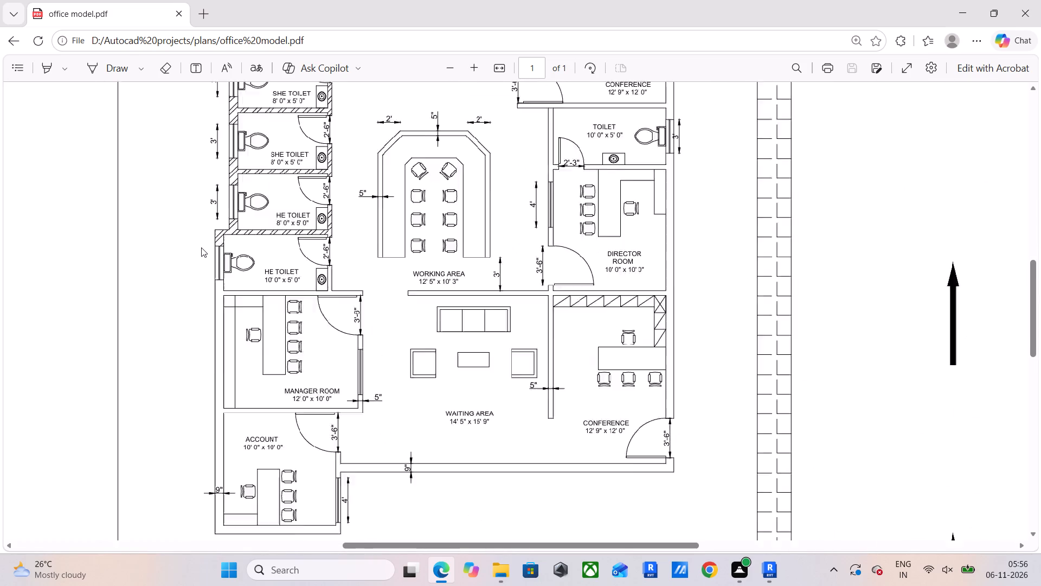
pyautogui.keyDown('ctrl'); pyautogui.scroll(-3, 201, 247); pyautogui.keyUp('ctrl')
pyautogui.keyDown('ctrl'); pyautogui.scroll(4, 522, 293); pyautogui.keyUp('ctrl')
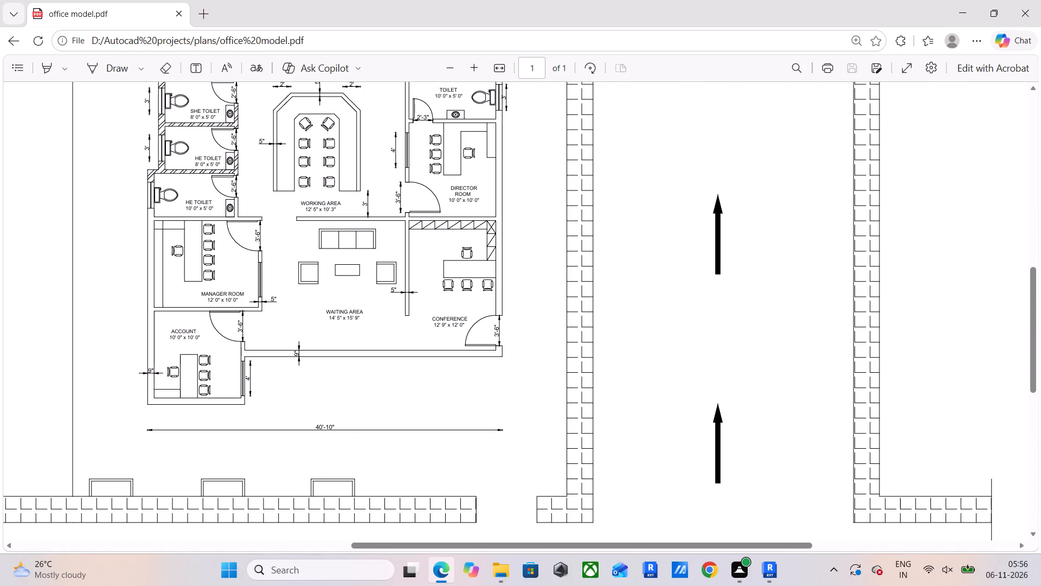
pyautogui.keyDown('ctrl'); pyautogui.scroll(-4, 522, 293); pyautogui.keyUp('ctrl')
pyautogui.click(1031, 16)
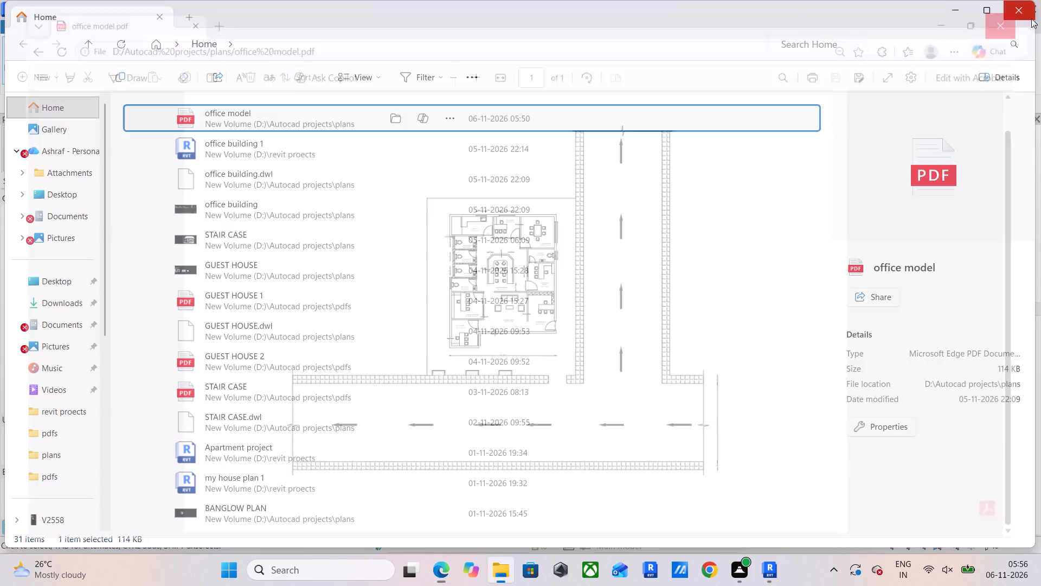
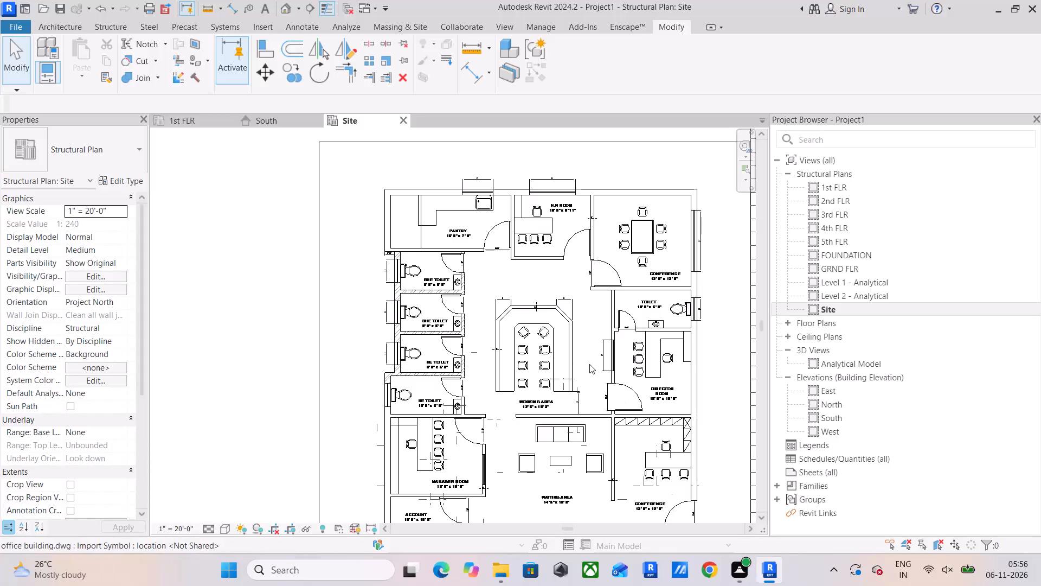
# Draw a 1'-0" thin detail line down the outer wall face from the pantry's northwest exterior corner.
pyautogui.scroll(3, 545, 350)
pyautogui.scroll(-5, 545, 348)
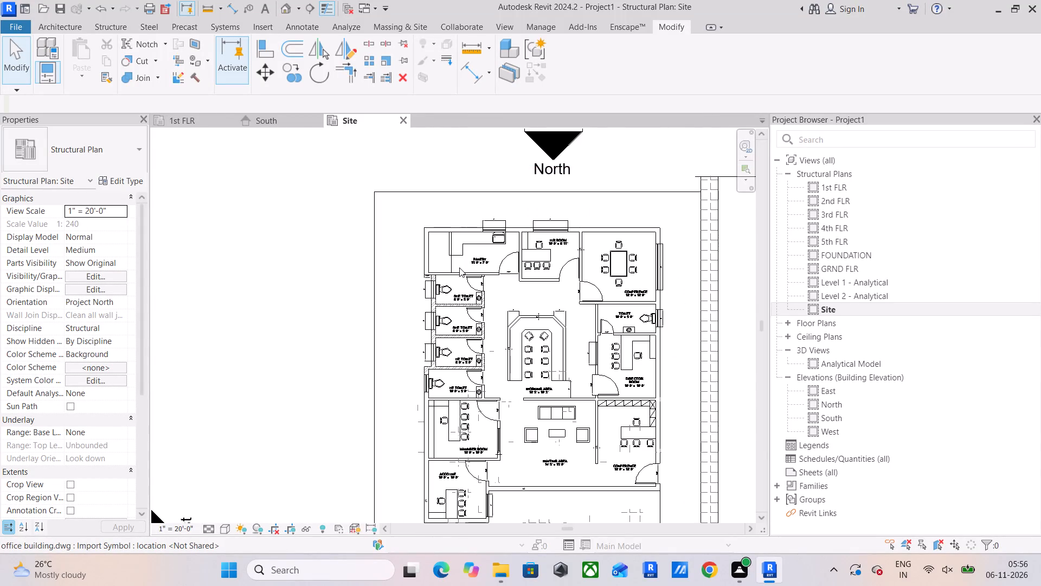
pyautogui.scroll(7, 459, 267)
pyautogui.moveTo(375, 204); pyautogui.dragTo(369, 296, button='middle')
pyautogui.scroll(2, 327, 225)
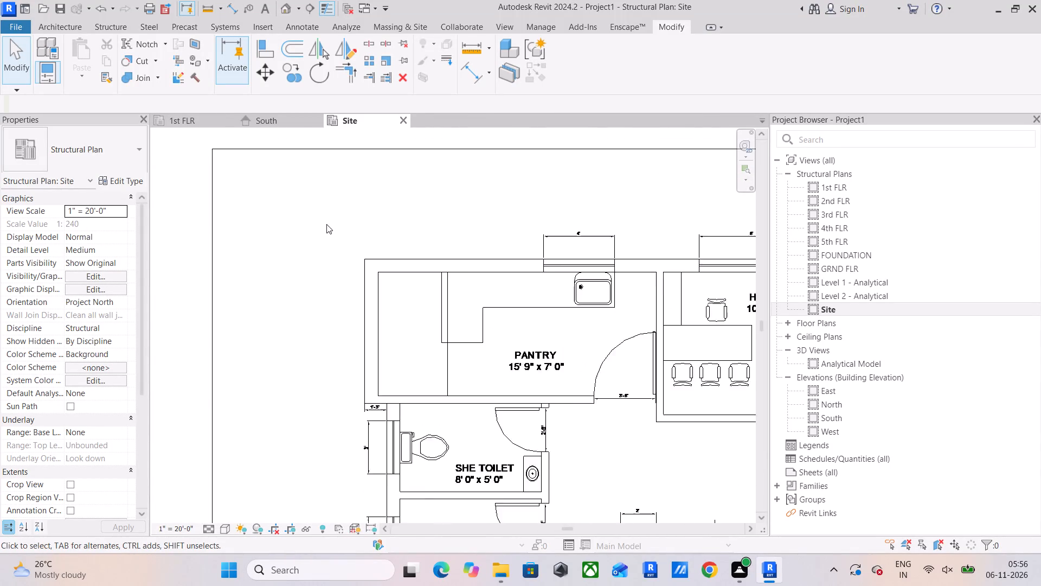
pyautogui.scroll(2, 326, 224)
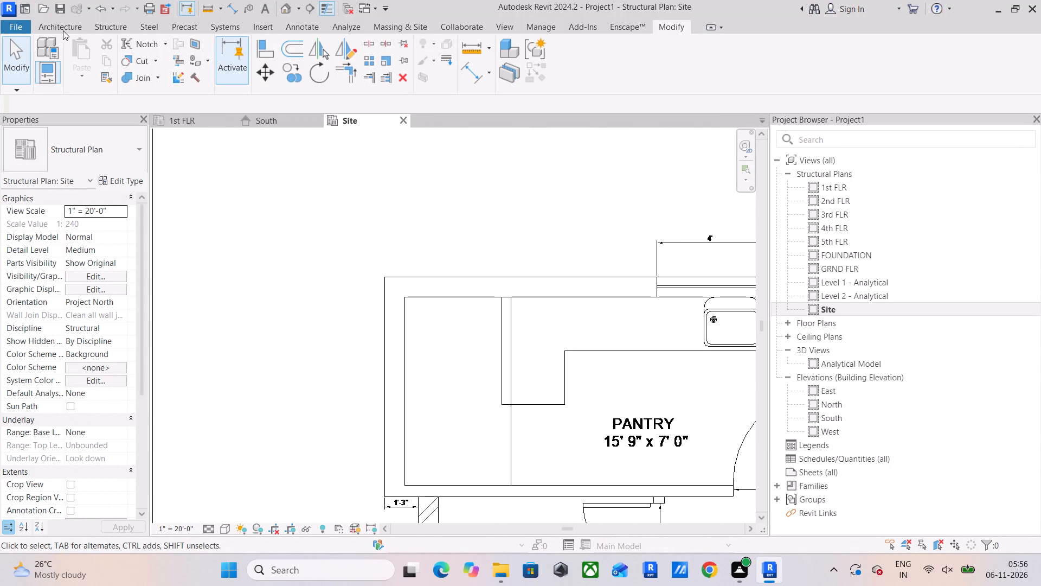
pyautogui.click(259, 27)
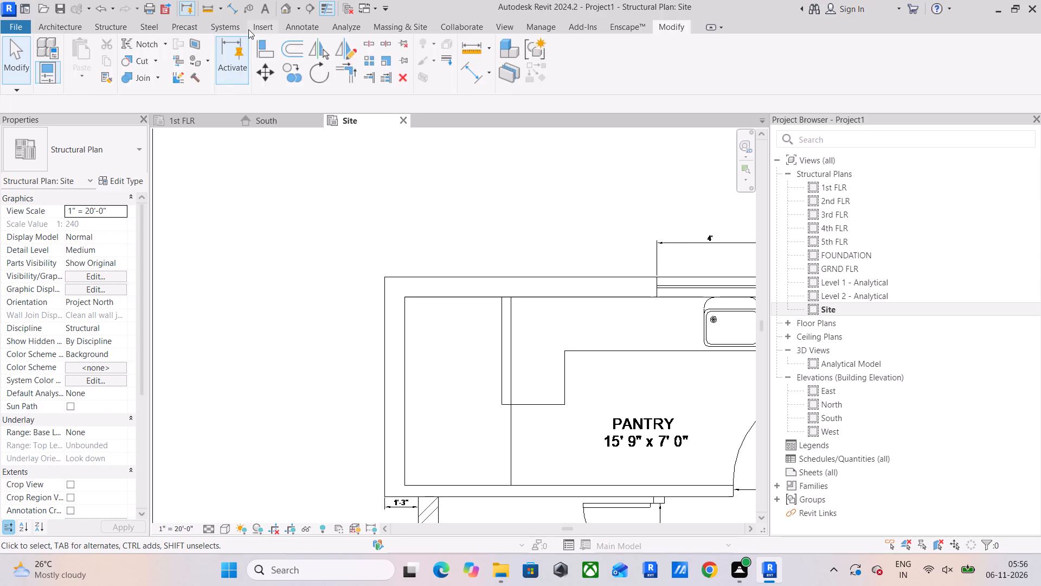
pyautogui.click(296, 23)
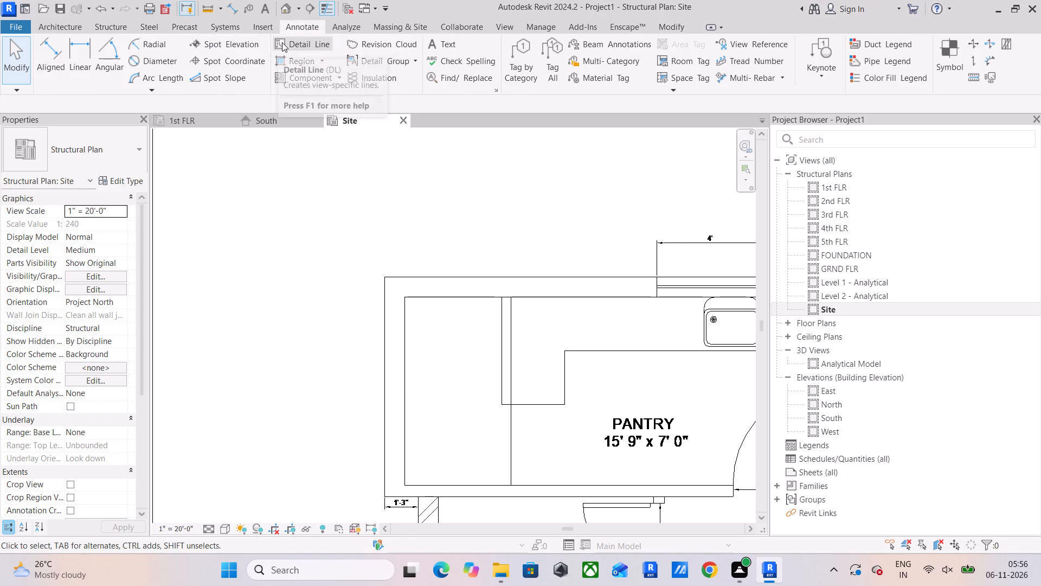
pyautogui.click(282, 42)
pyautogui.scroll(5, 409, 284)
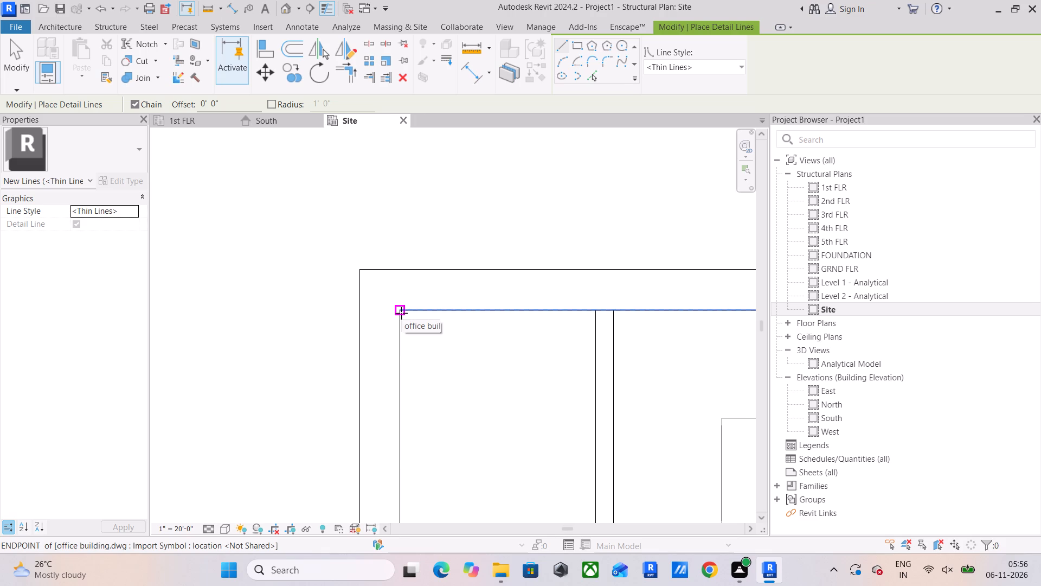
pyautogui.click(401, 313)
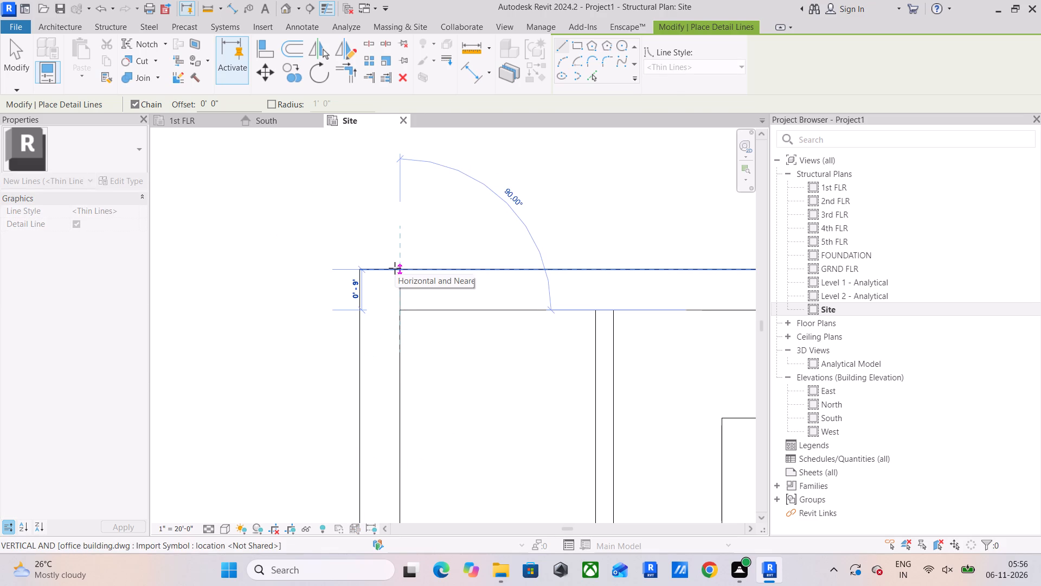
pyautogui.press('Escape')
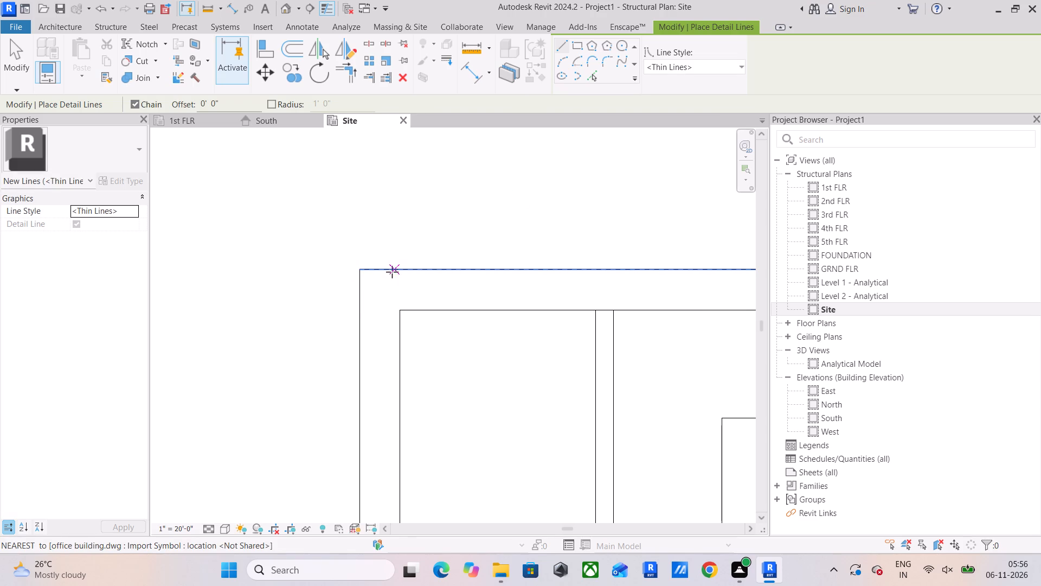
pyautogui.click(364, 270)
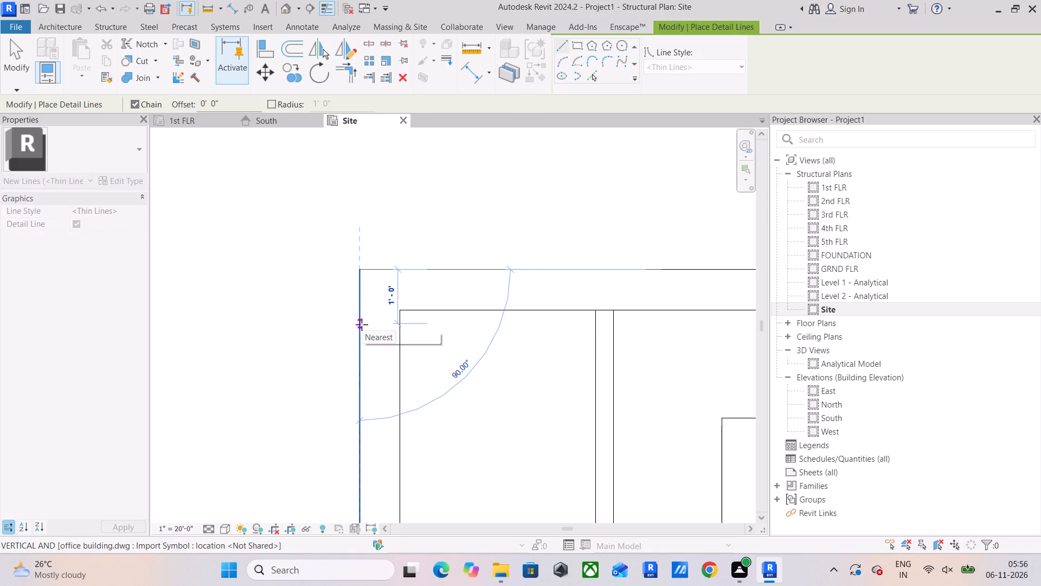
pyautogui.click(362, 324)
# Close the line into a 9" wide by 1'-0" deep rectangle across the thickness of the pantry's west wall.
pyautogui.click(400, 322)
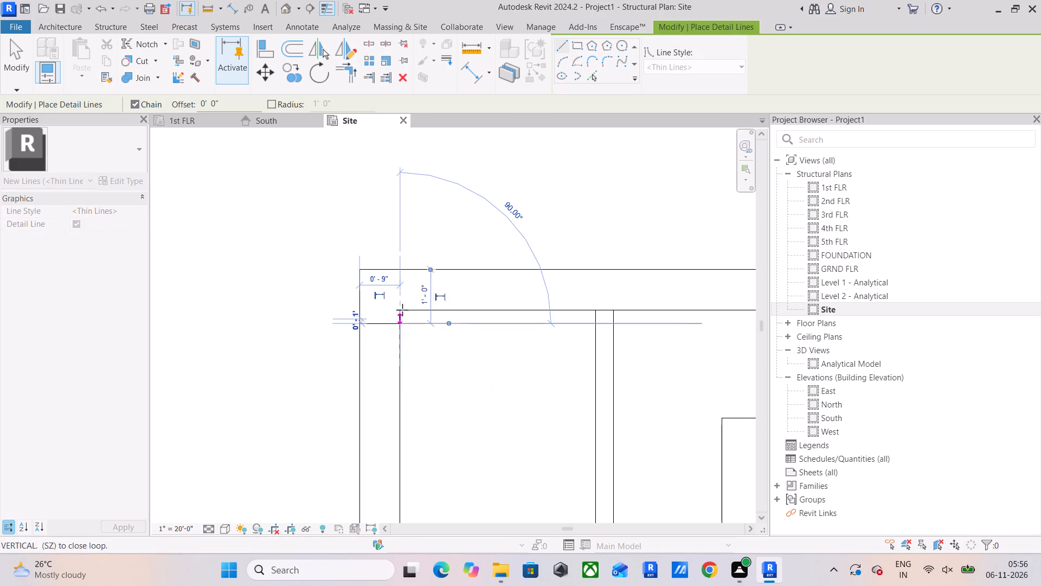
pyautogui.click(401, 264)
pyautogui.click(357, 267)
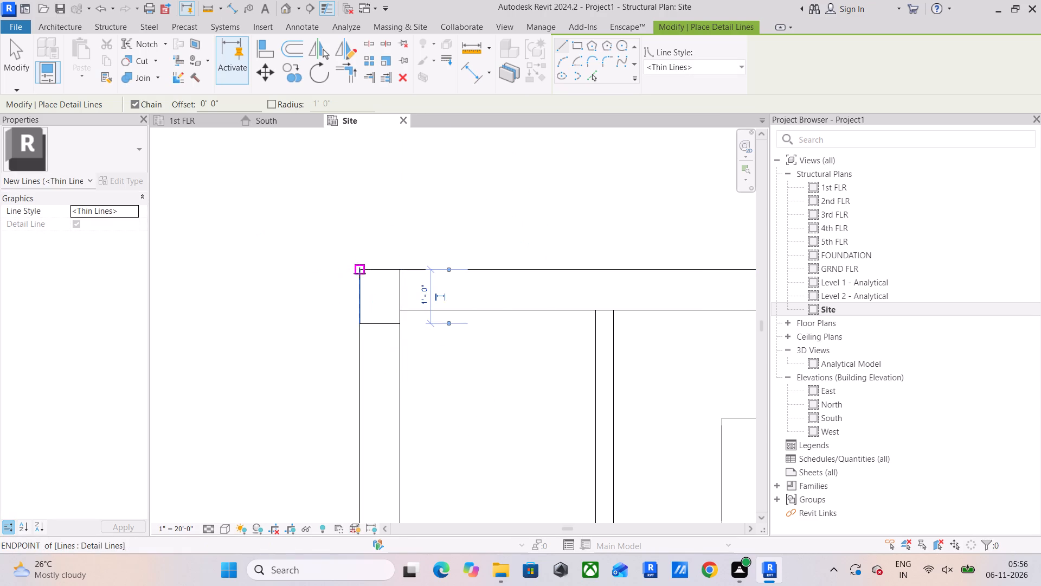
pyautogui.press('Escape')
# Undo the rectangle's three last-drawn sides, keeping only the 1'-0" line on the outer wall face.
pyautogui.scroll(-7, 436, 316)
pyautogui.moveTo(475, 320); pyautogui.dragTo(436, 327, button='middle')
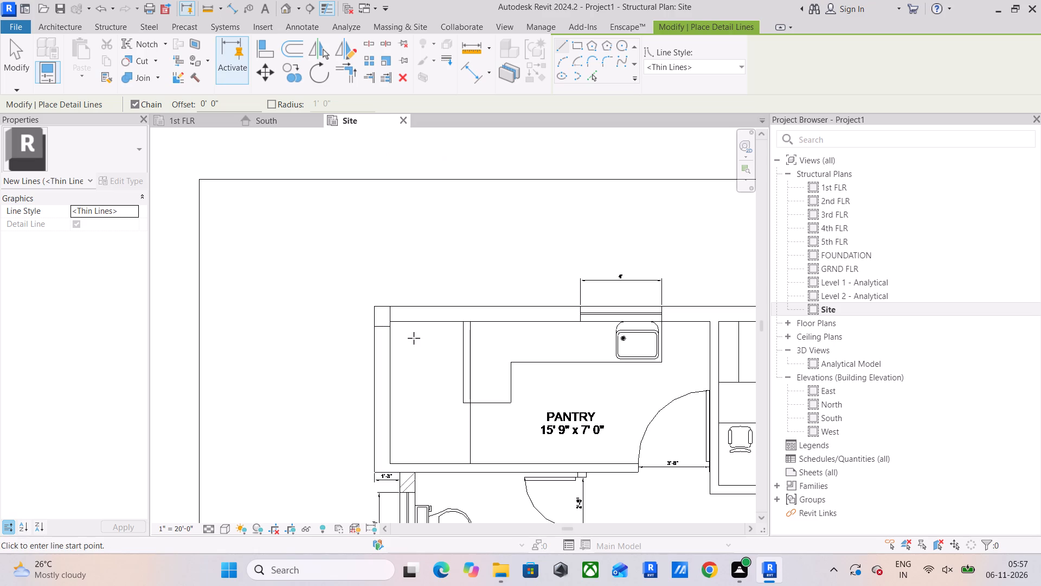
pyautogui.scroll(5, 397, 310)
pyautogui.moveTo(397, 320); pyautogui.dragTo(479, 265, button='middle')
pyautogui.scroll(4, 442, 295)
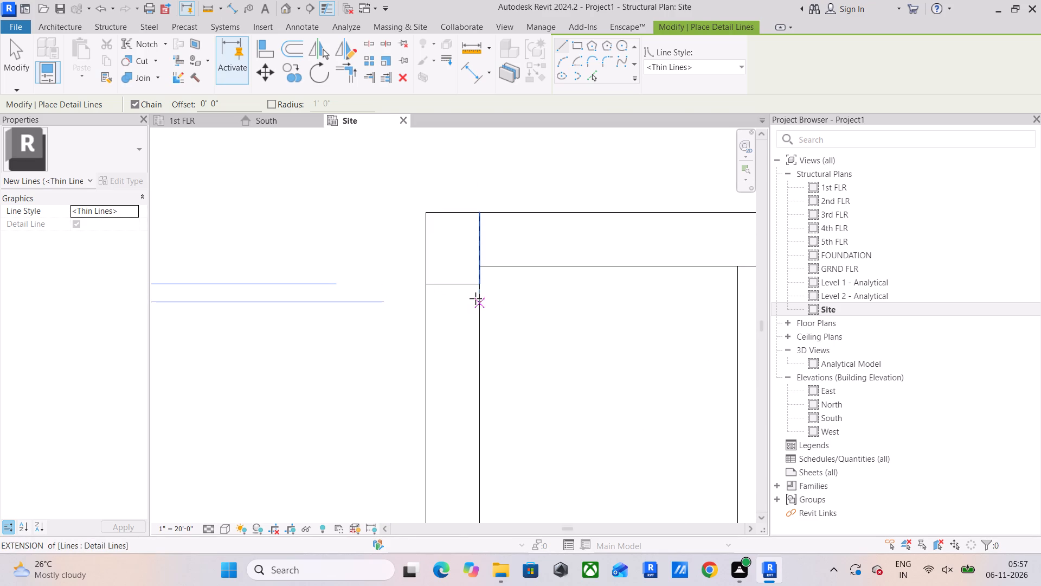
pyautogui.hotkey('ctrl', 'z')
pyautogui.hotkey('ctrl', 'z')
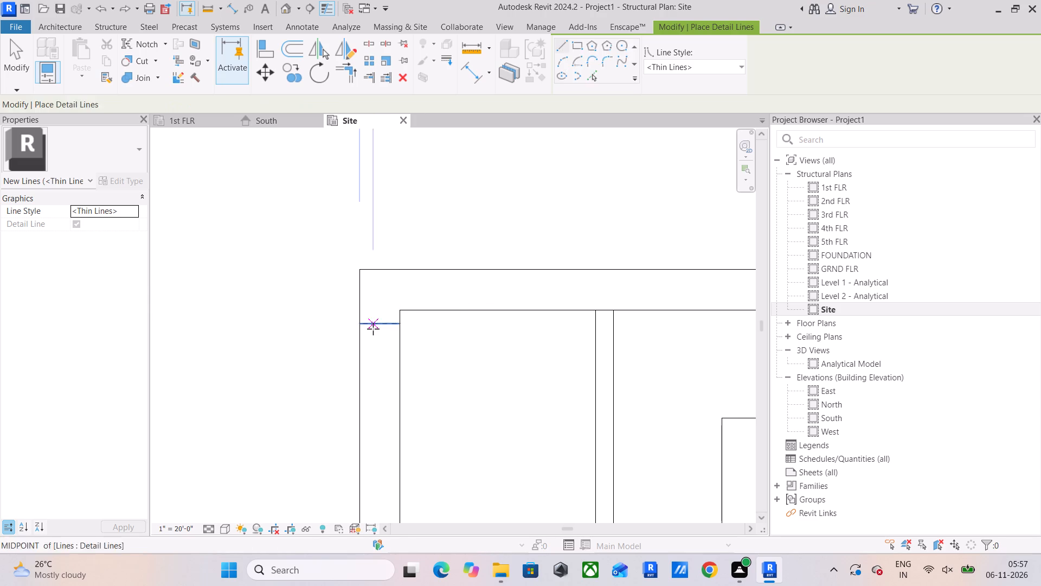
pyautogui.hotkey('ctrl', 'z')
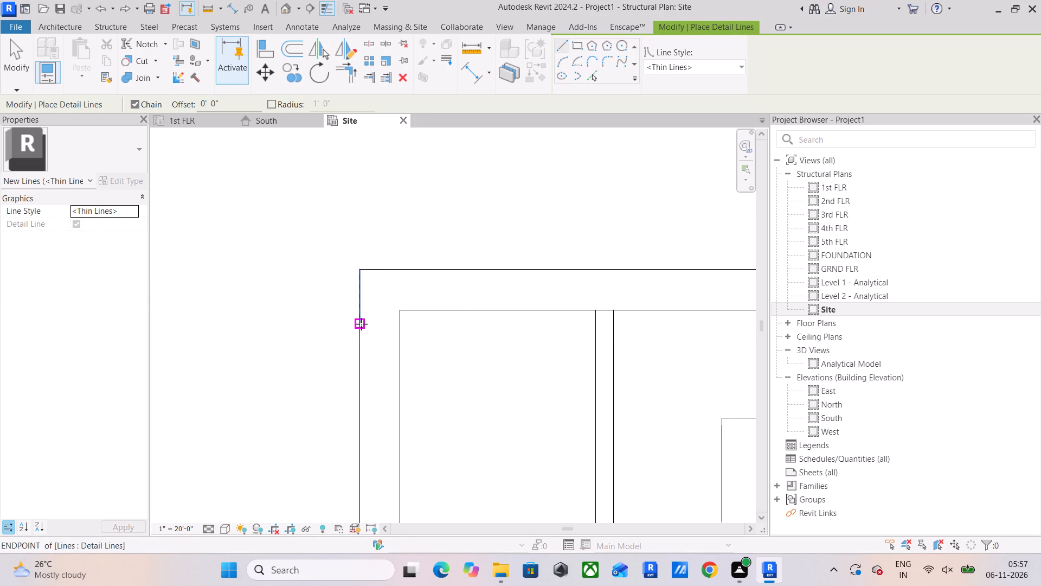
# Draw the remaining sides from the 1'-0" line's lower end to form a rectangle 16" wide at the pantry's exterior corner.
pyautogui.click(361, 323)
pyautogui.press('1')
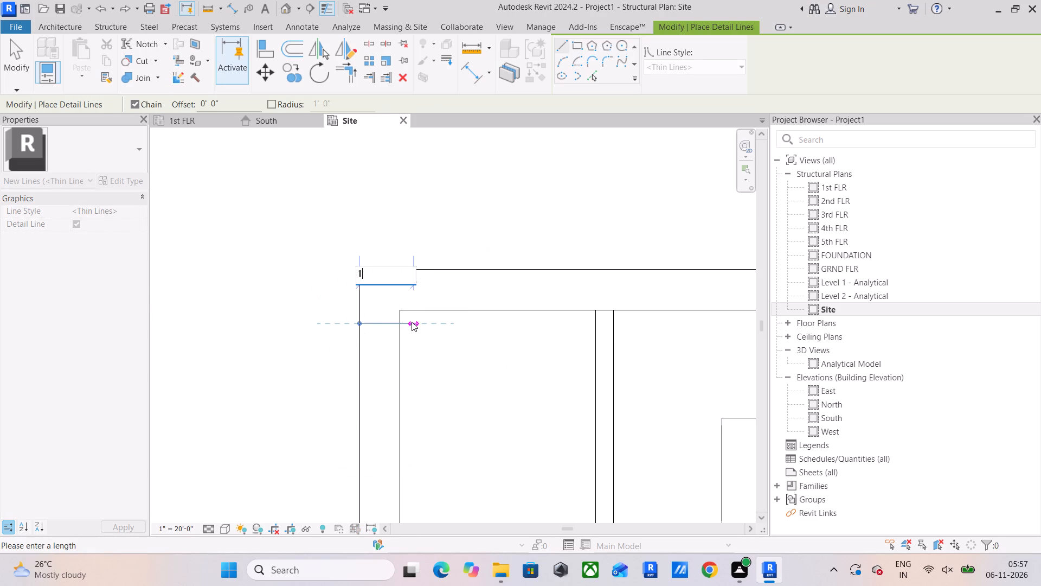
pyautogui.write('6"')
pyautogui.press('Return')
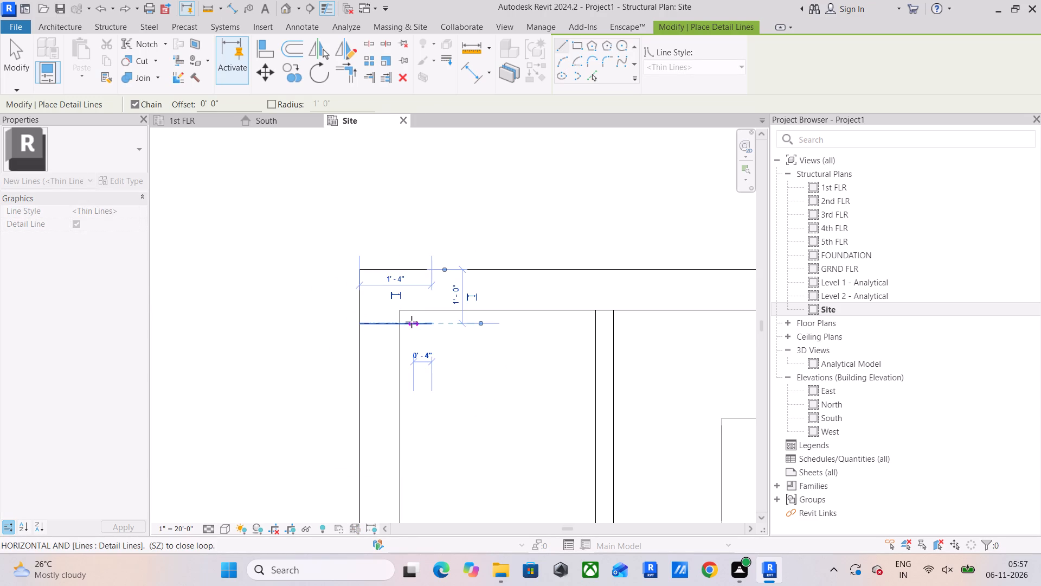
pyautogui.moveTo(432, 270); pyautogui.dragTo(427, 271)
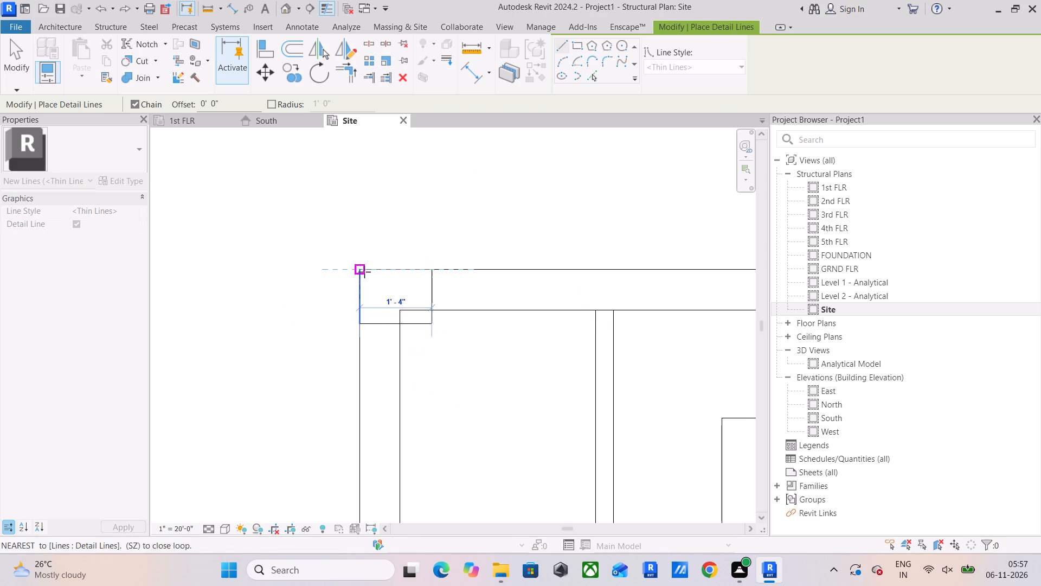
pyautogui.click(365, 267)
pyautogui.press('Escape')
pyautogui.press('Escape')
pyautogui.press('Escape')
# Copy the 16" by 1'-0" rectangle horizontally to the conference room's northeast corner, flush with the outer wall faces.
pyautogui.scroll(-3, 403, 289)
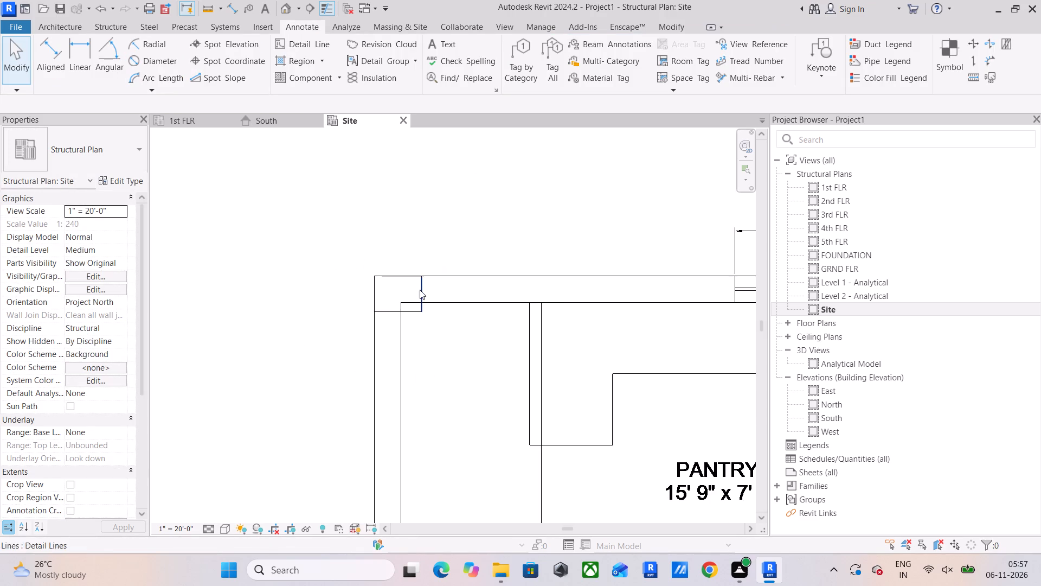
pyautogui.moveTo(420, 290); pyautogui.dragTo(414, 294, button='middle')
pyautogui.scroll(-4, 414, 294)
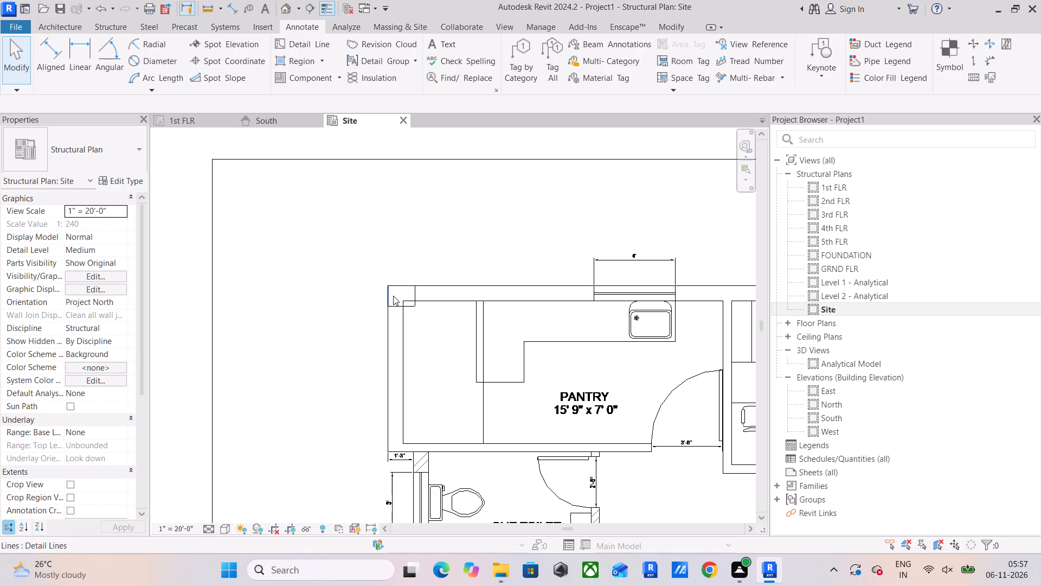
pyautogui.moveTo(384, 275); pyautogui.dragTo(442, 329)
pyautogui.click(288, 72)
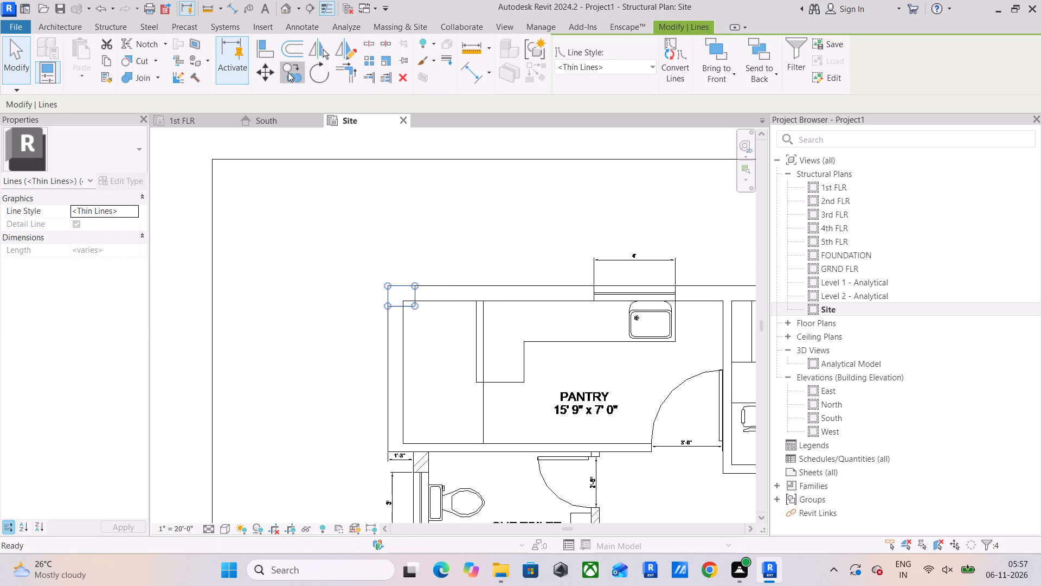
pyautogui.click(415, 307)
pyautogui.scroll(-4, 577, 306)
pyautogui.moveTo(587, 301); pyautogui.dragTo(246, 292, button='middle')
pyautogui.scroll(9, 603, 289)
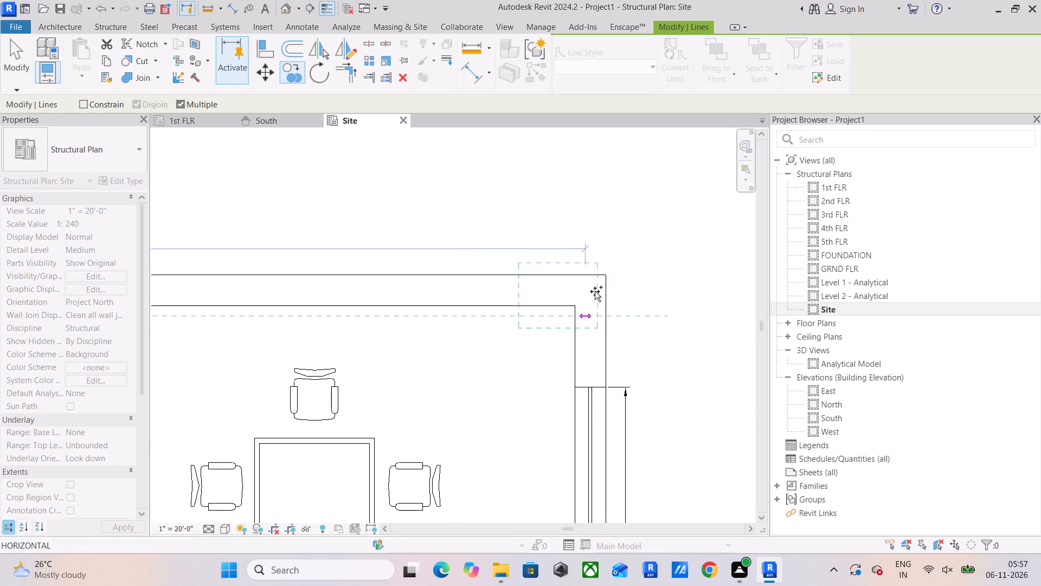
pyautogui.click(607, 313)
# Place another copy on the north wall where the pantry and H.R room partition meets it, aligned to the H.R room-side face.
pyautogui.scroll(-3, 539, 304)
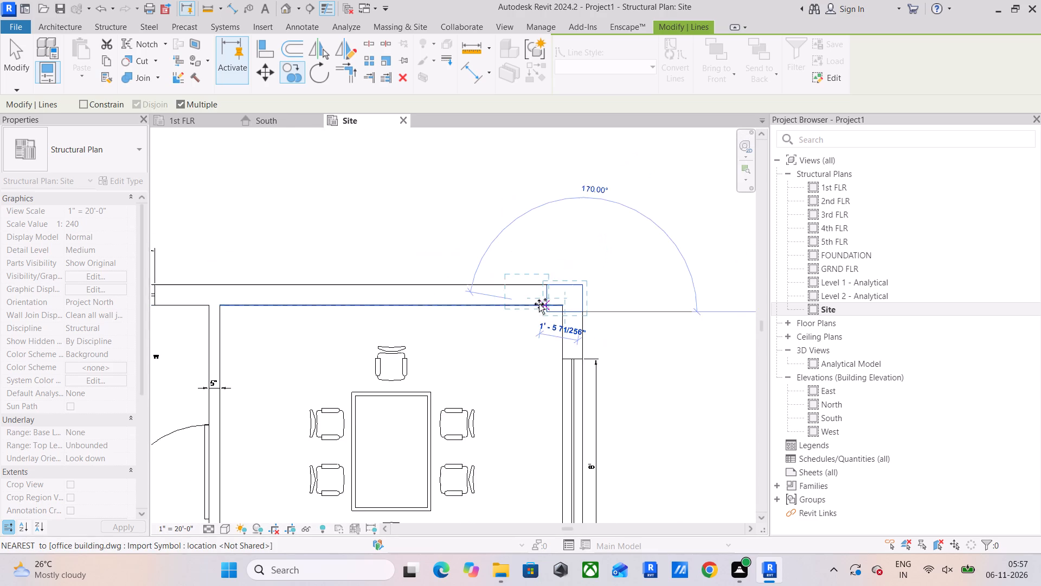
pyautogui.scroll(-1, 539, 304)
pyautogui.moveTo(539, 304); pyautogui.dragTo(620, 312, button='middle')
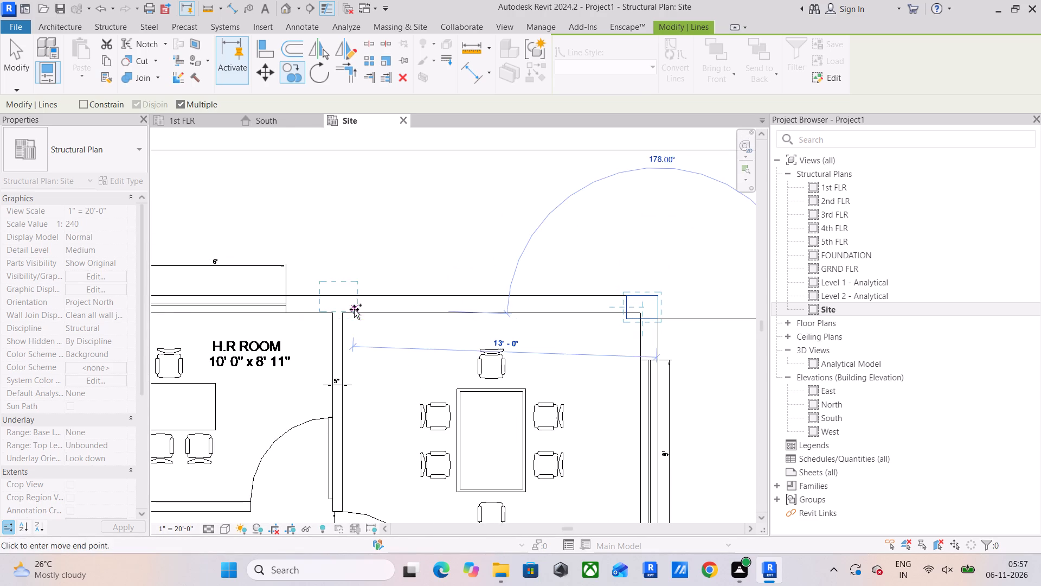
pyautogui.moveTo(346, 307); pyautogui.dragTo(580, 321, button='middle')
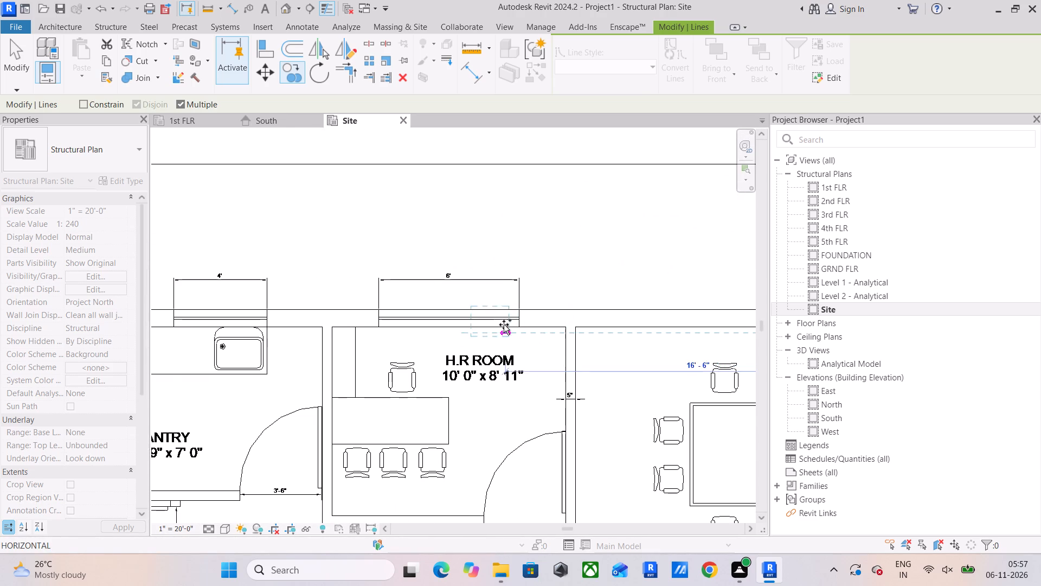
pyautogui.scroll(-3, 504, 324)
pyautogui.moveTo(492, 323); pyautogui.dragTo(594, 321, button='middle')
pyautogui.scroll(4, 507, 307)
pyautogui.scroll(4, 443, 314)
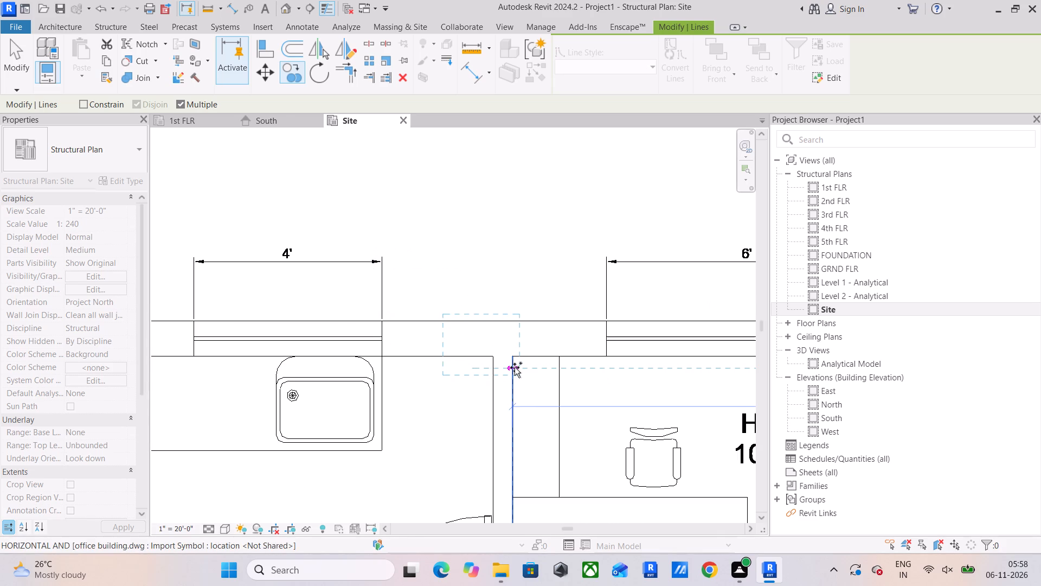
pyautogui.click(515, 367)
# Place another copy on the north wall at the H.R room and conference partition, aligned to the conference-side face.
pyautogui.scroll(-9, 538, 367)
pyautogui.moveTo(581, 371); pyautogui.dragTo(485, 358, button='middle')
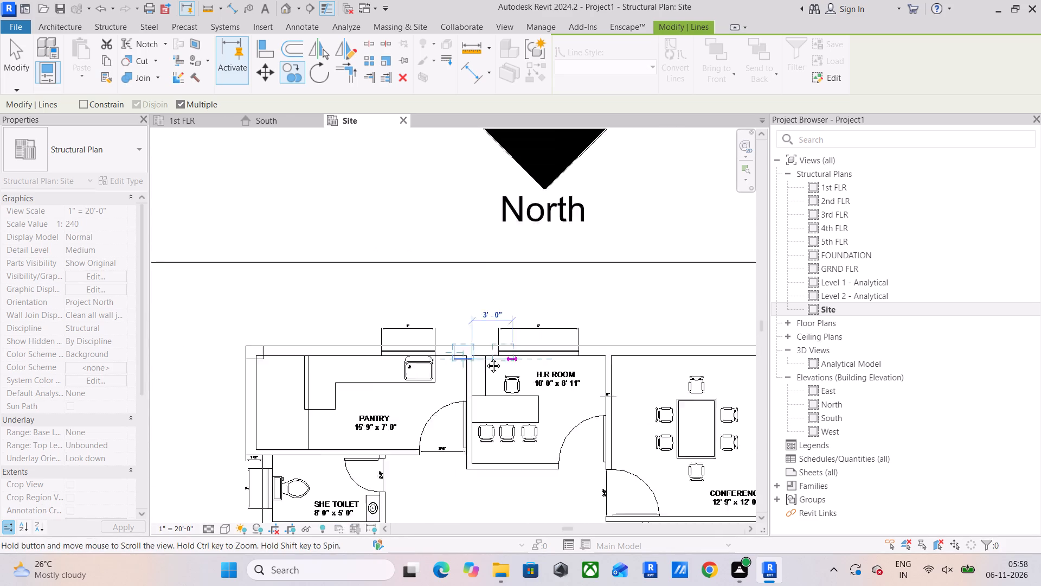
pyautogui.moveTo(485, 358); pyautogui.dragTo(404, 354, button='middle')
pyautogui.scroll(5, 479, 351)
pyautogui.scroll(4, 529, 358)
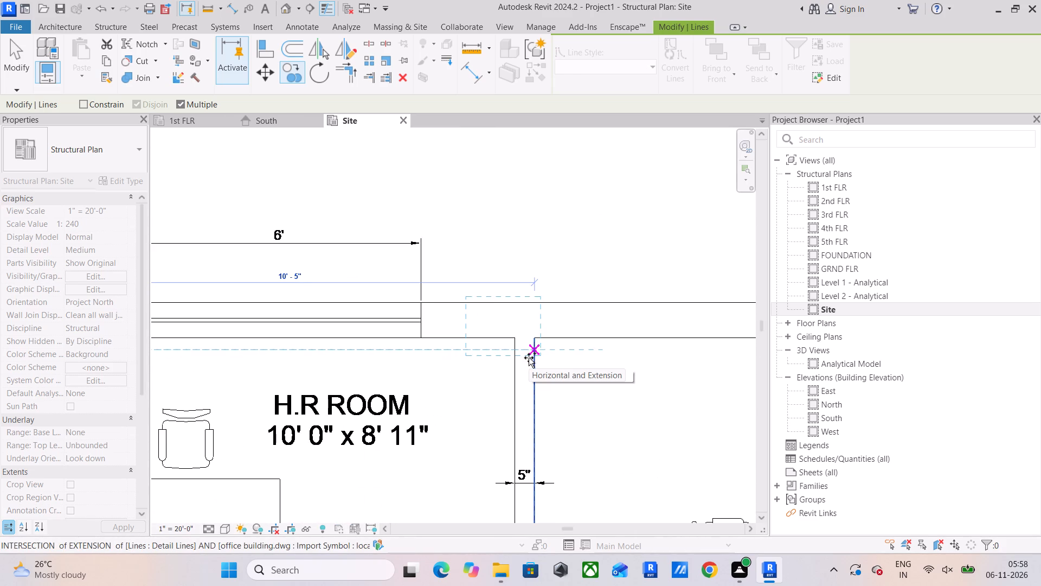
pyautogui.click(529, 358)
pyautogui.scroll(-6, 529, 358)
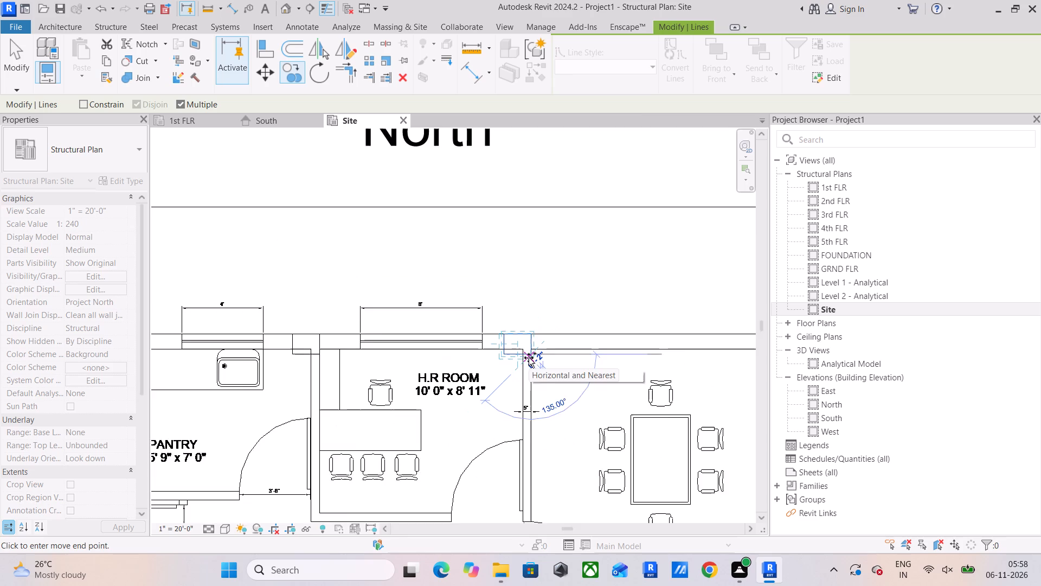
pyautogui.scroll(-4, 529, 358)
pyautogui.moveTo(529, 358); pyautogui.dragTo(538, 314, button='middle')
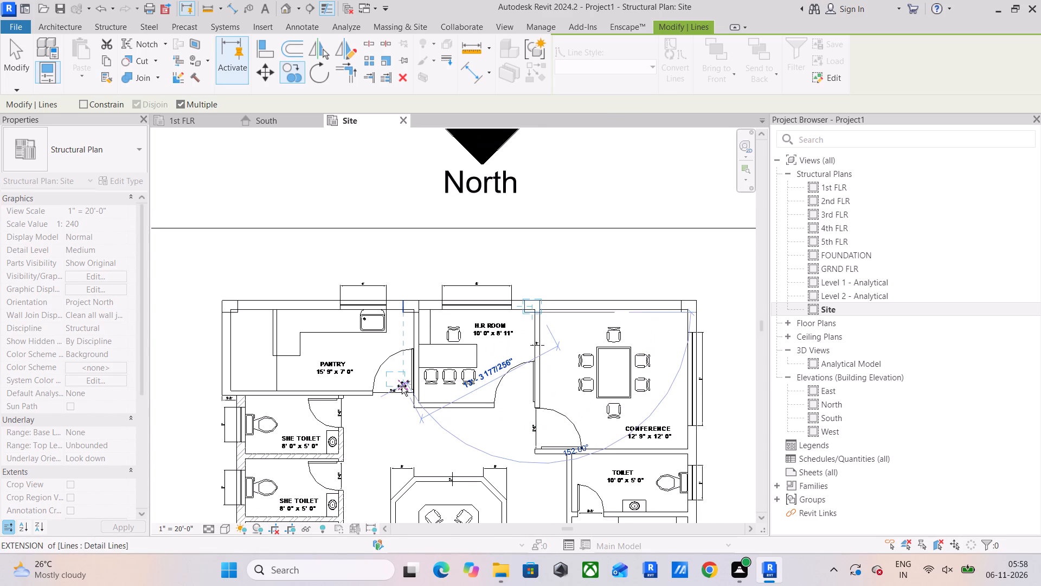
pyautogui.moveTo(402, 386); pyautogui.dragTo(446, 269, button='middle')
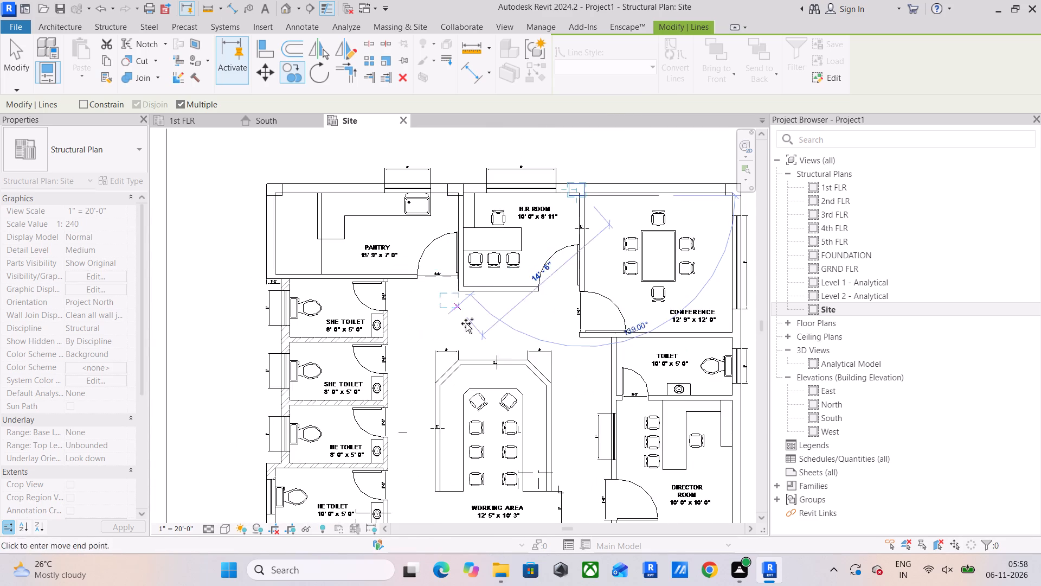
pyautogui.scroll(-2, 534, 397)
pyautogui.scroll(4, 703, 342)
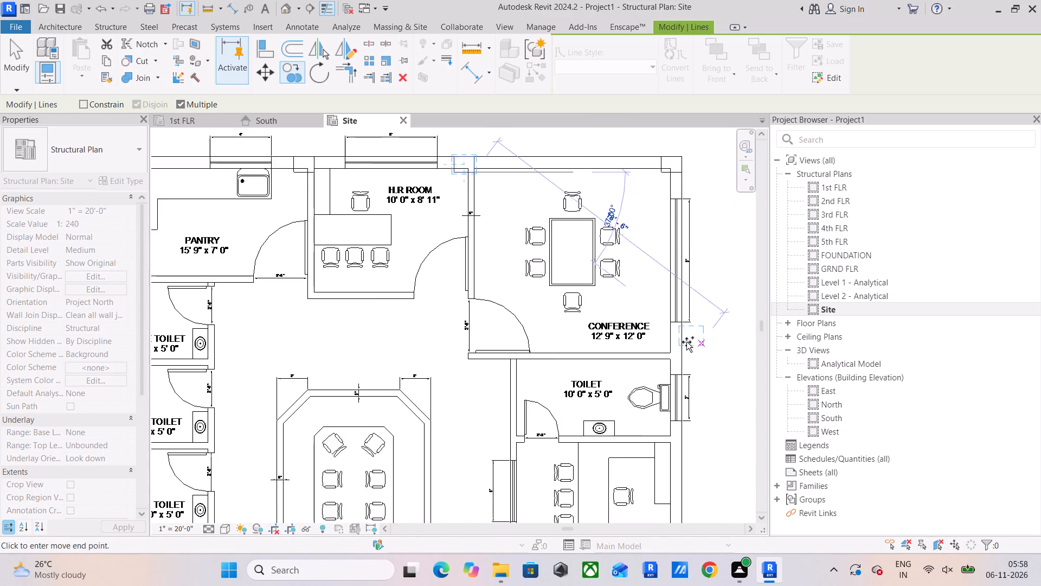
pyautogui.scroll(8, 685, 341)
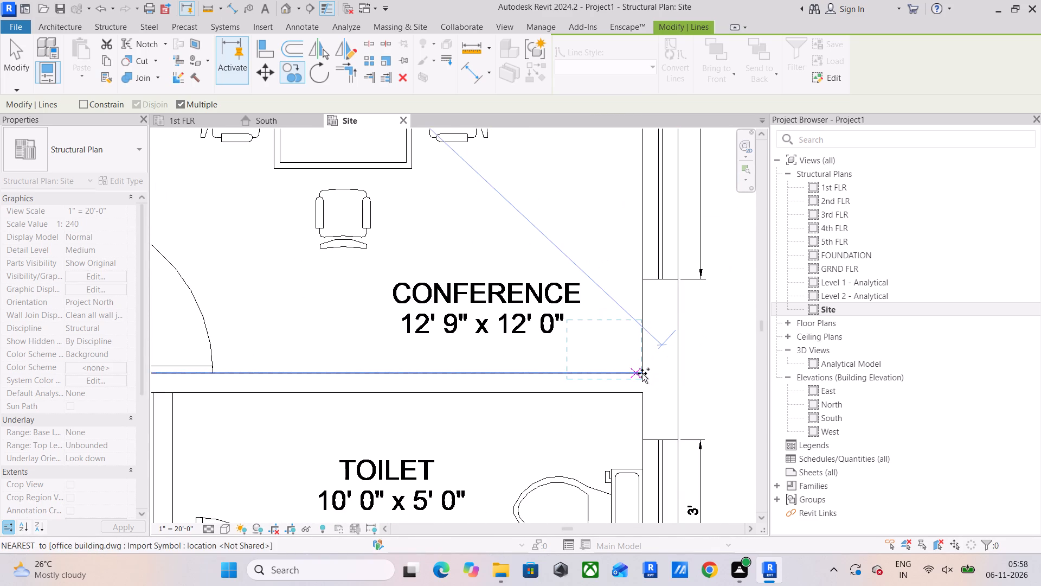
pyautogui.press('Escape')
# Copy the conference room's northeast-corner rectangle down the east wall to the conference and toilet partition, aligned to the toilet-side face.
pyautogui.scroll(-9, 696, 323)
pyautogui.moveTo(696, 322); pyautogui.dragTo(584, 374, button='middle')
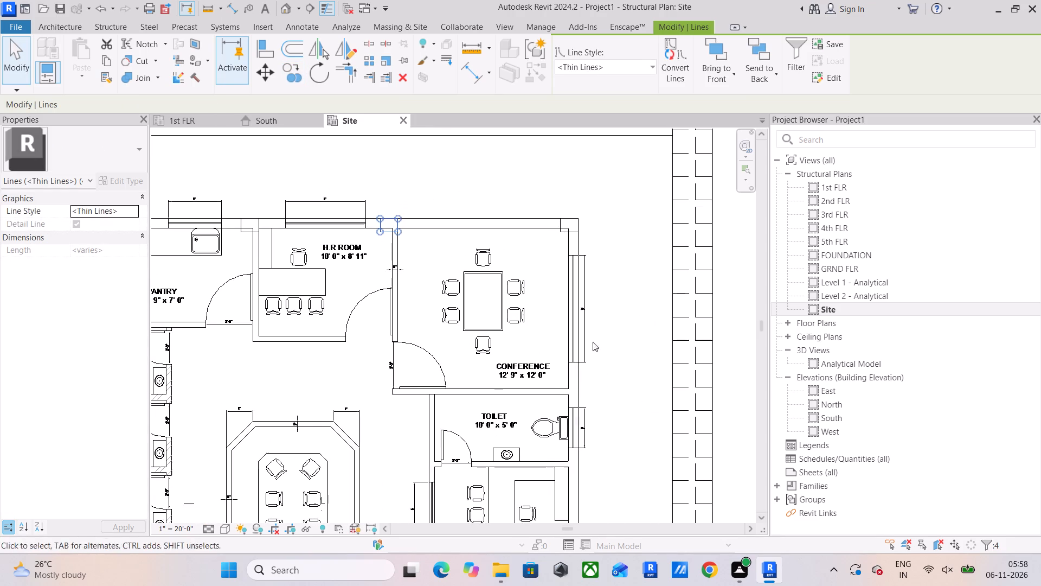
pyautogui.moveTo(538, 199); pyautogui.dragTo(608, 245)
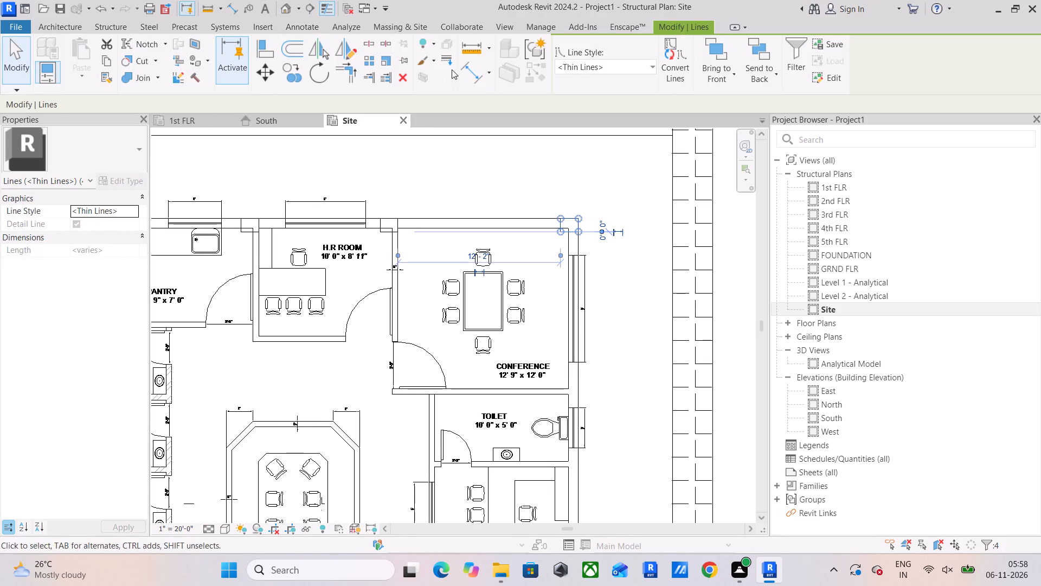
pyautogui.click(285, 71)
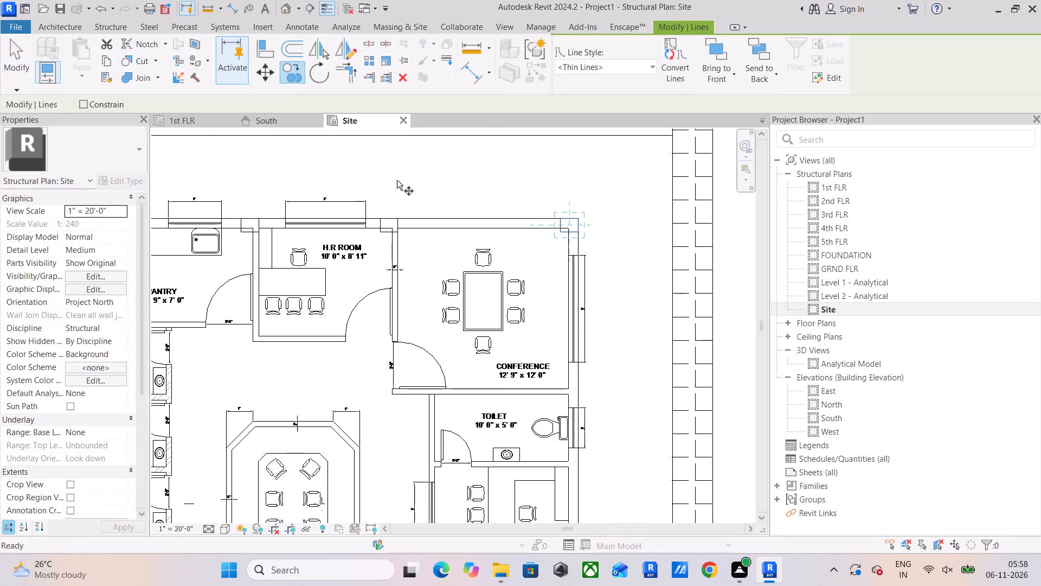
pyautogui.scroll(4, 560, 236)
pyautogui.click(558, 229)
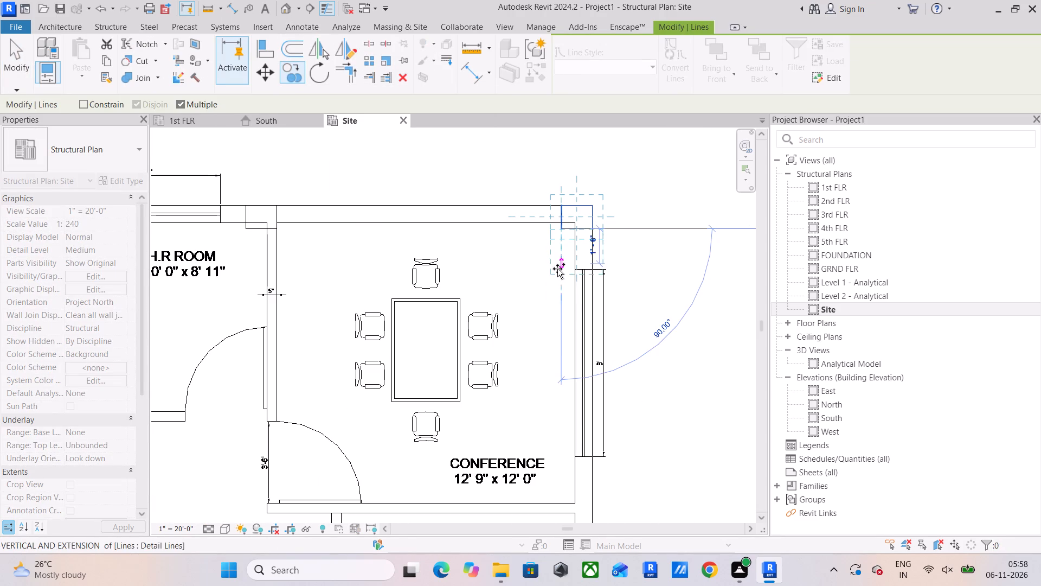
pyautogui.scroll(-1, 554, 390)
pyautogui.moveTo(554, 390); pyautogui.dragTo(558, 263, button='middle')
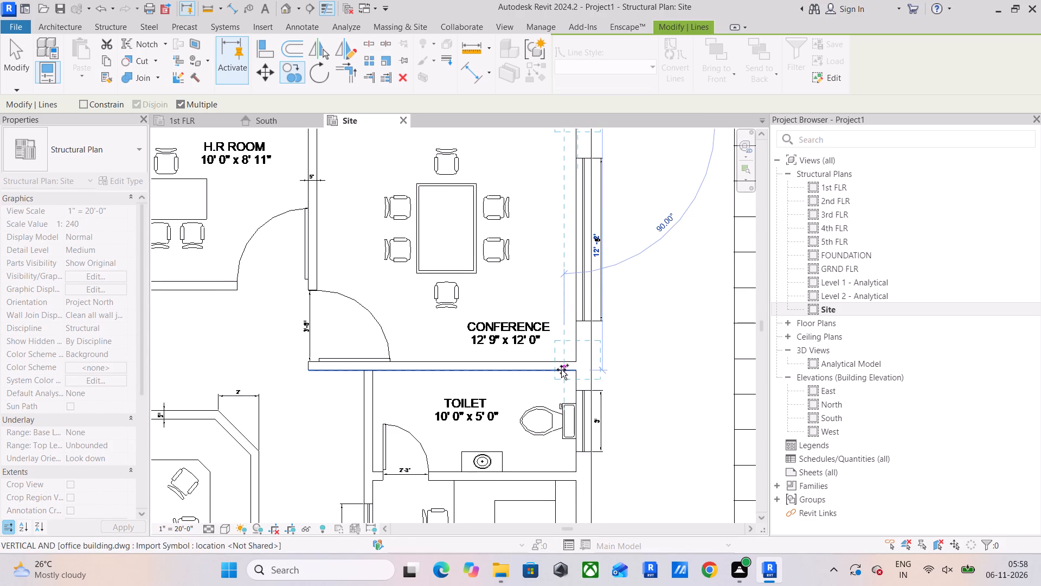
pyautogui.click(561, 370)
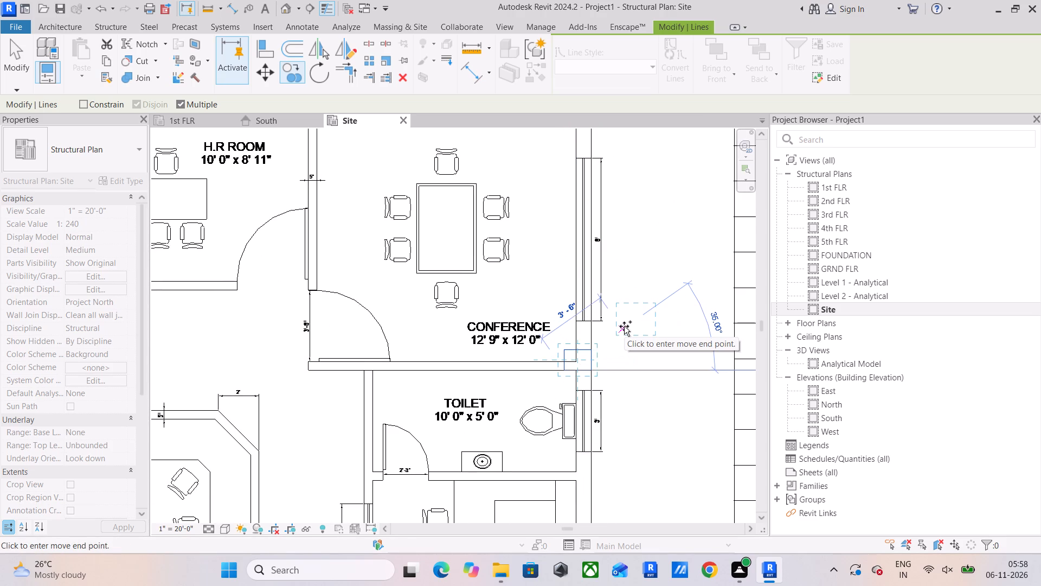
# Place another copy on the east wall at the director room's south partition, aligned to the lower conference-side face.
pyautogui.scroll(-2, 624, 326)
pyautogui.moveTo(624, 326); pyautogui.dragTo(597, 190, button='middle')
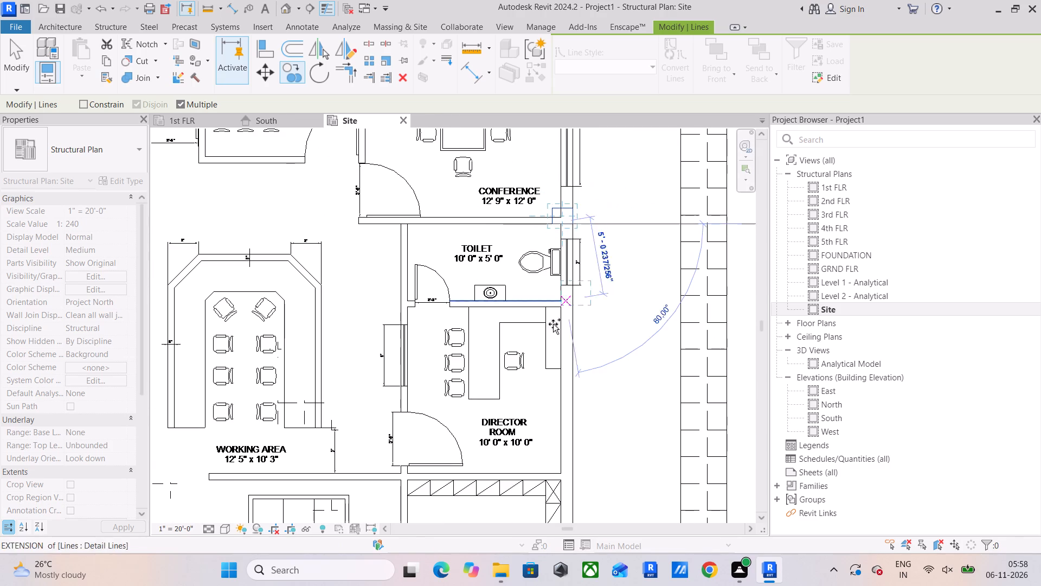
pyautogui.moveTo(547, 340); pyautogui.dragTo(588, 201, button='middle')
pyautogui.scroll(4, 599, 333)
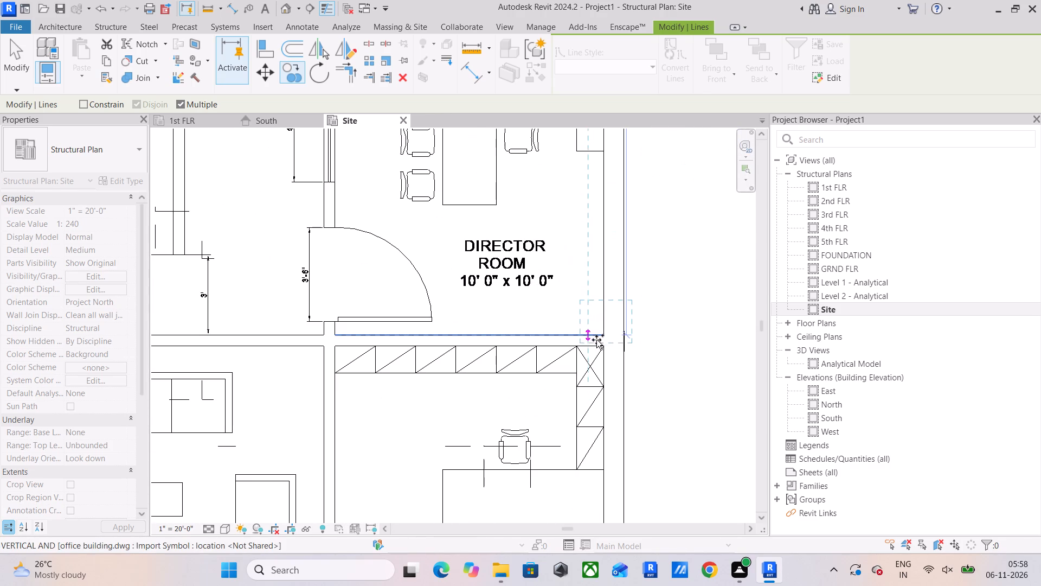
pyautogui.click(594, 342)
# Place another copy at the lower conference room's southeast corner, flush with the outer wall faces.
pyautogui.scroll(-3, 596, 339)
pyautogui.moveTo(597, 330); pyautogui.dragTo(576, 158, button='middle')
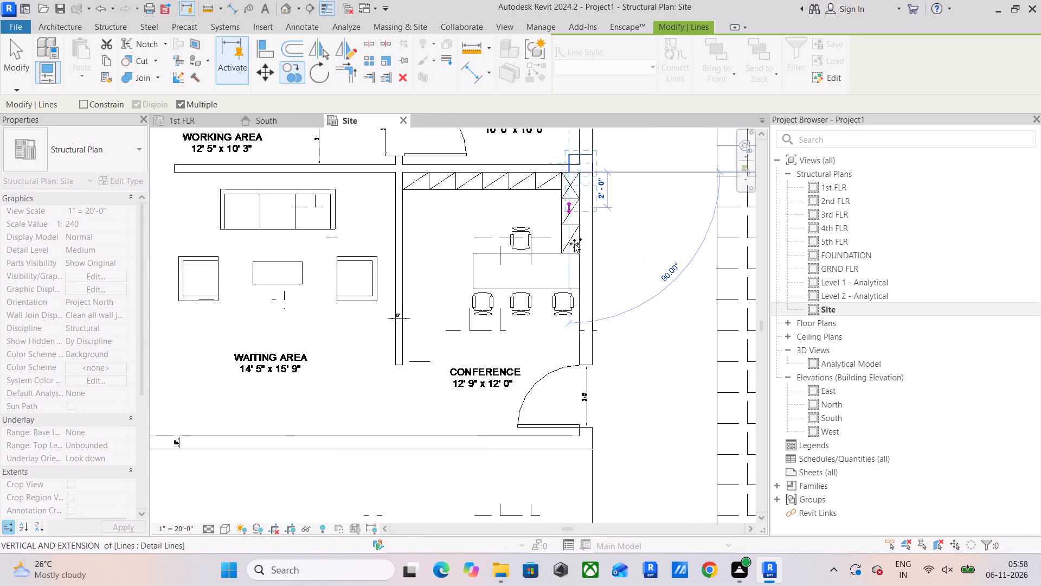
pyautogui.moveTo(573, 259); pyautogui.dragTo(589, 83, button='middle')
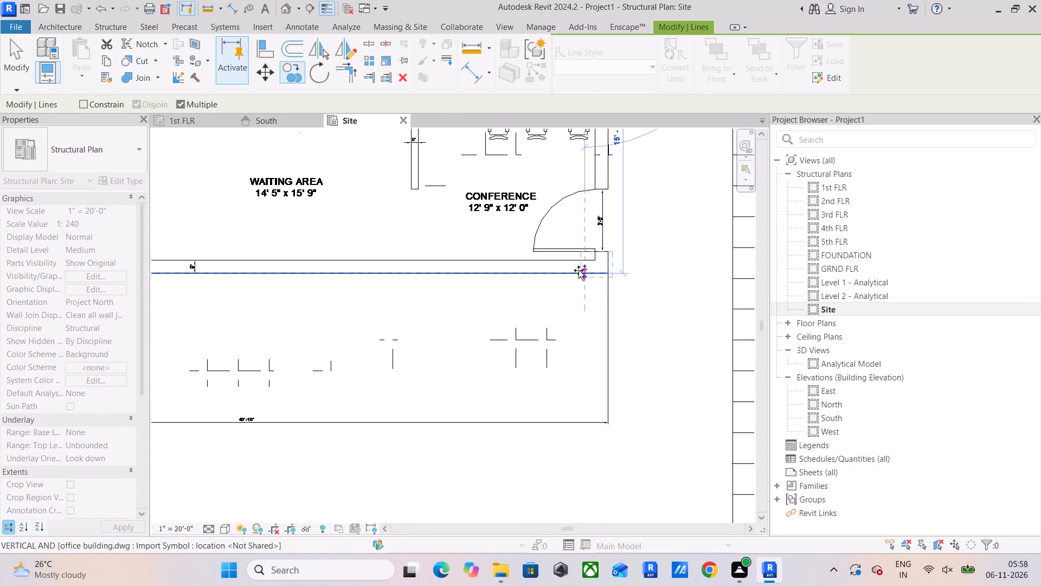
pyautogui.click(581, 272)
# Place another copy about midway along the waiting area's south wall, flush with its outer face.
pyautogui.scroll(2, 592, 266)
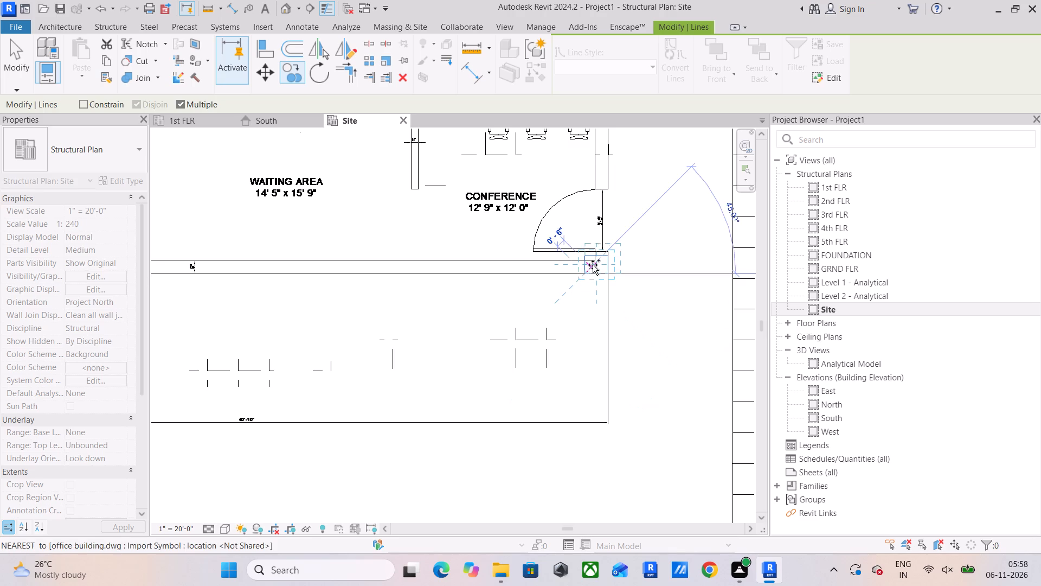
pyautogui.scroll(3, 593, 265)
pyautogui.scroll(-5, 351, 87)
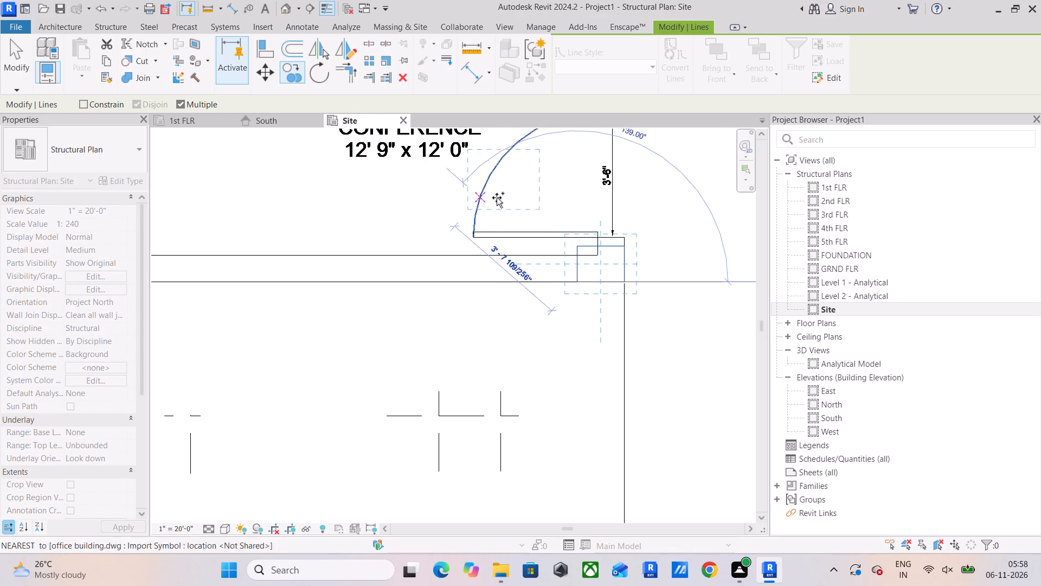
pyautogui.scroll(-9, 529, 202)
pyautogui.moveTo(497, 195); pyautogui.dragTo(615, 252, button='middle')
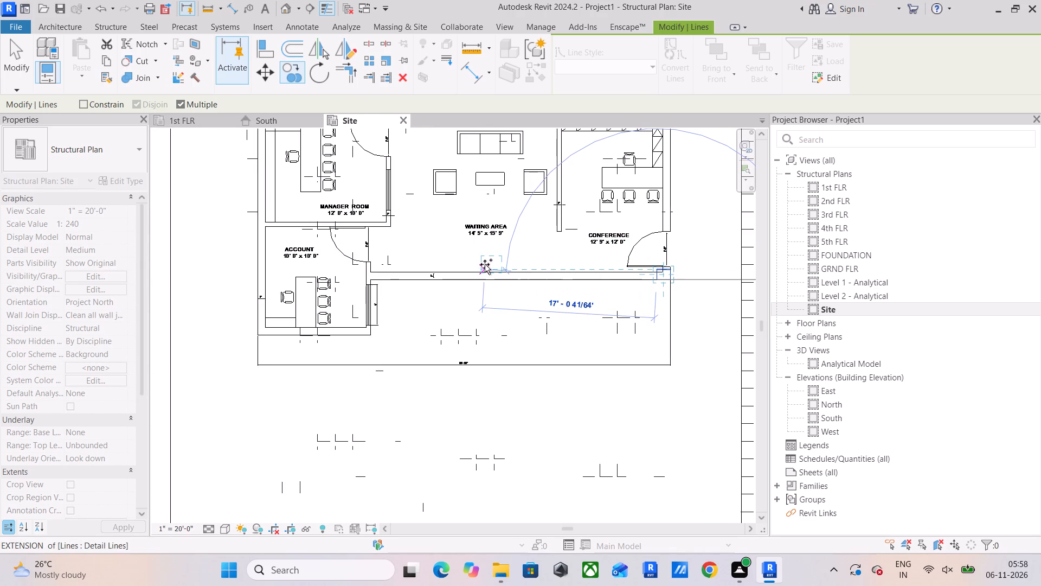
pyautogui.scroll(4, 549, 233)
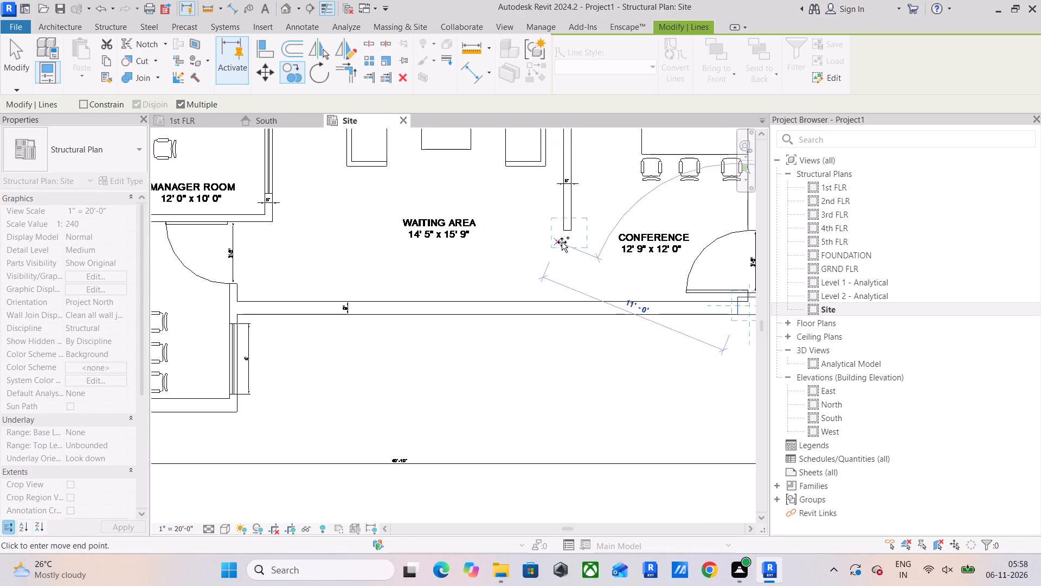
pyautogui.click(479, 319)
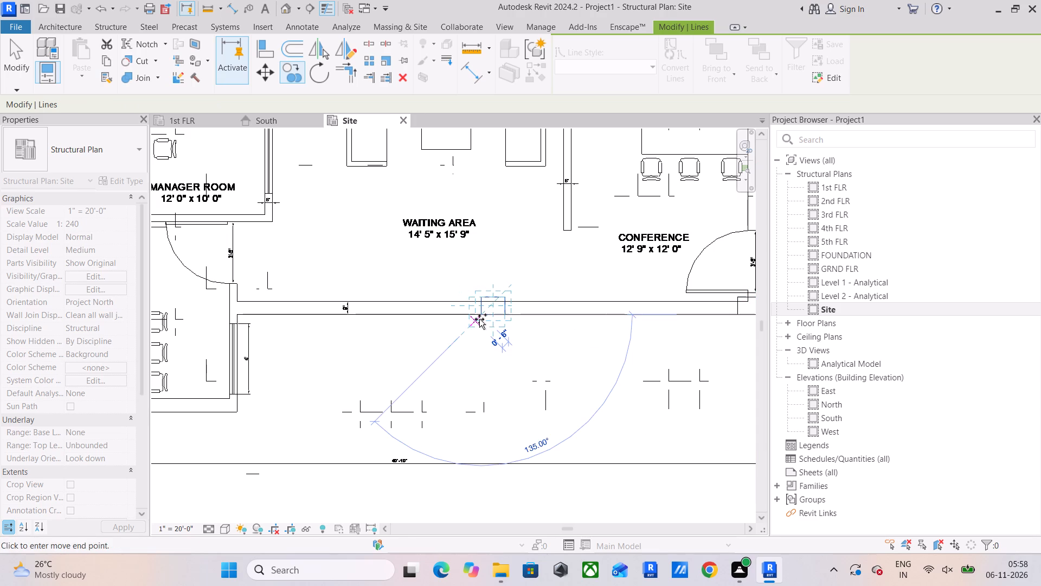
# Place another copy at the west end of the waiting area's south wall, where it meets the account room's east wall.
pyautogui.scroll(-1, 348, 318)
pyautogui.moveTo(348, 318); pyautogui.dragTo(428, 333, button='middle')
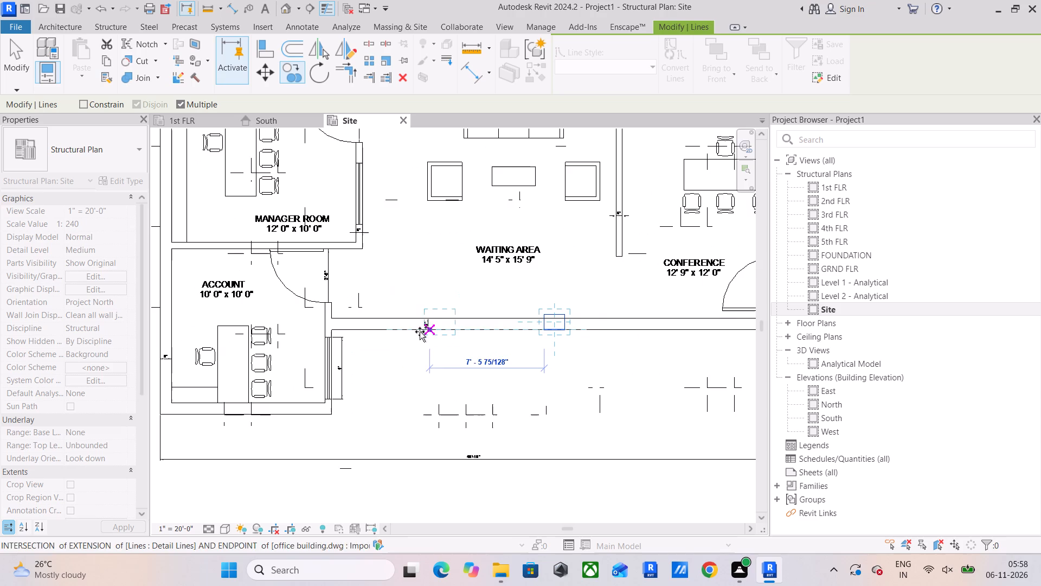
pyautogui.scroll(8, 377, 328)
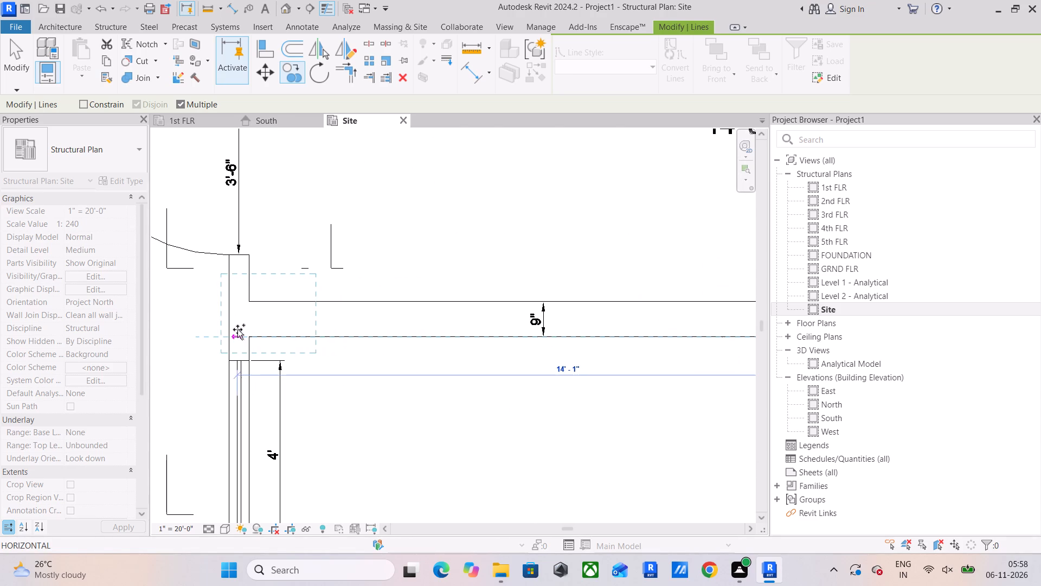
pyautogui.click(233, 329)
# Place another copy at the account room's southwest corner, flush with the outer wall faces.
pyautogui.scroll(-6, 233, 329)
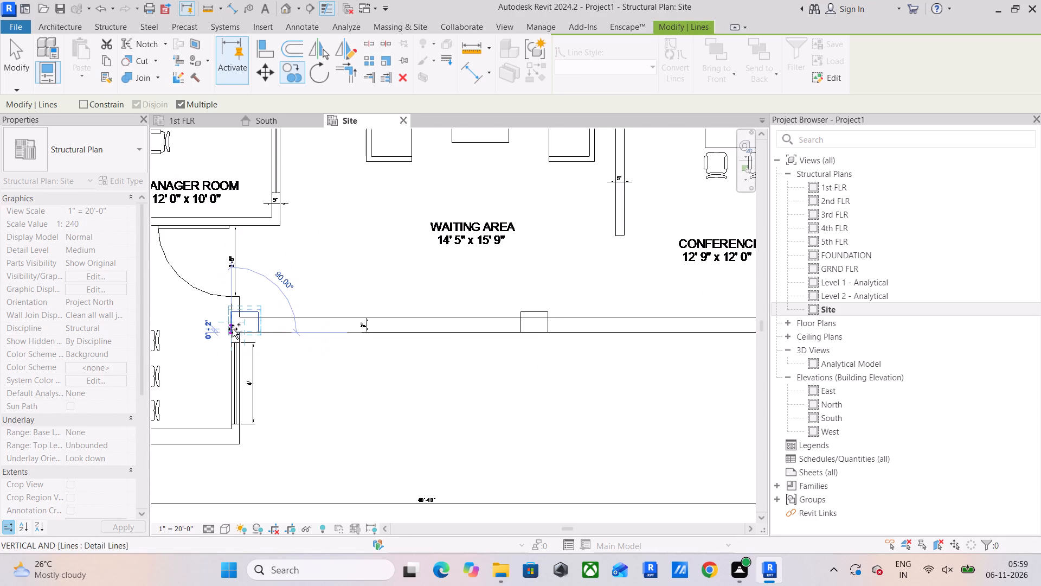
pyautogui.moveTo(233, 329); pyautogui.dragTo(537, 327, button='middle')
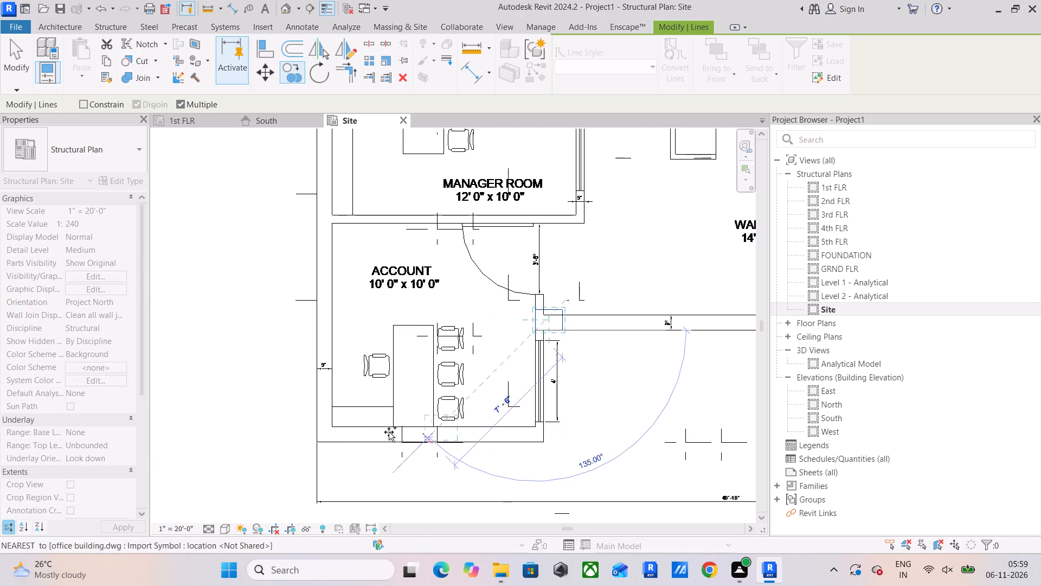
pyautogui.scroll(10, 318, 442)
pyautogui.click(316, 442)
# Place another copy on the west wall at the manager room and account partition, and finish copying.
pyautogui.scroll(-2, 459, 402)
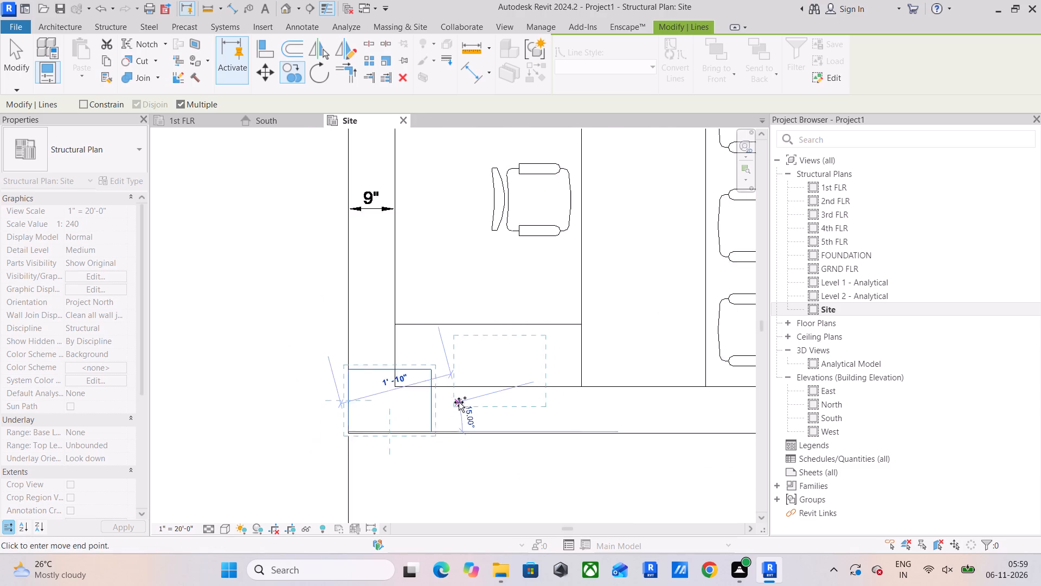
pyautogui.scroll(-6, 459, 402)
pyautogui.scroll(-4, 509, 370)
pyautogui.moveTo(509, 369); pyautogui.dragTo(513, 519, button='middle')
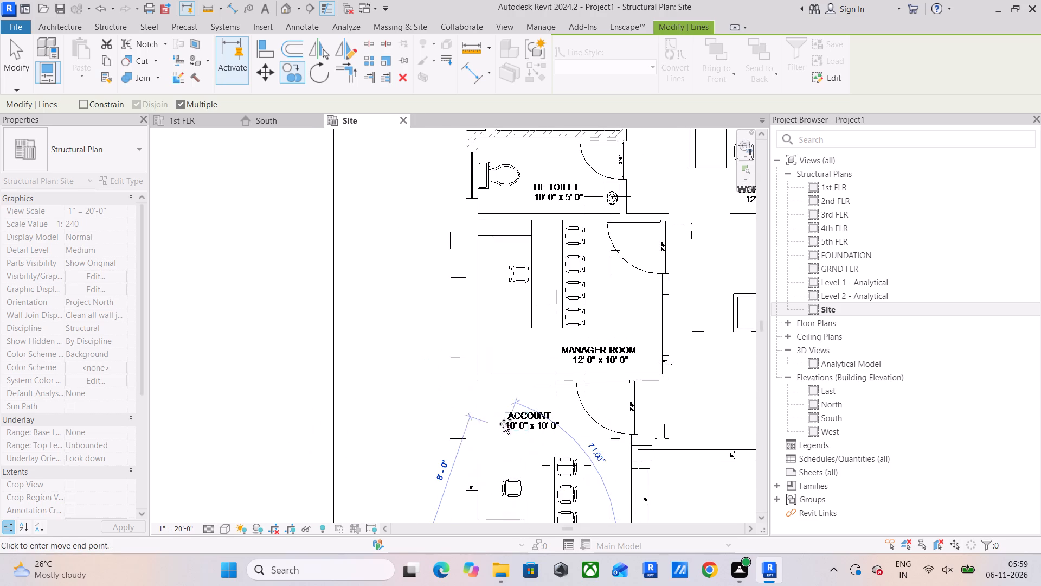
pyautogui.scroll(5, 448, 370)
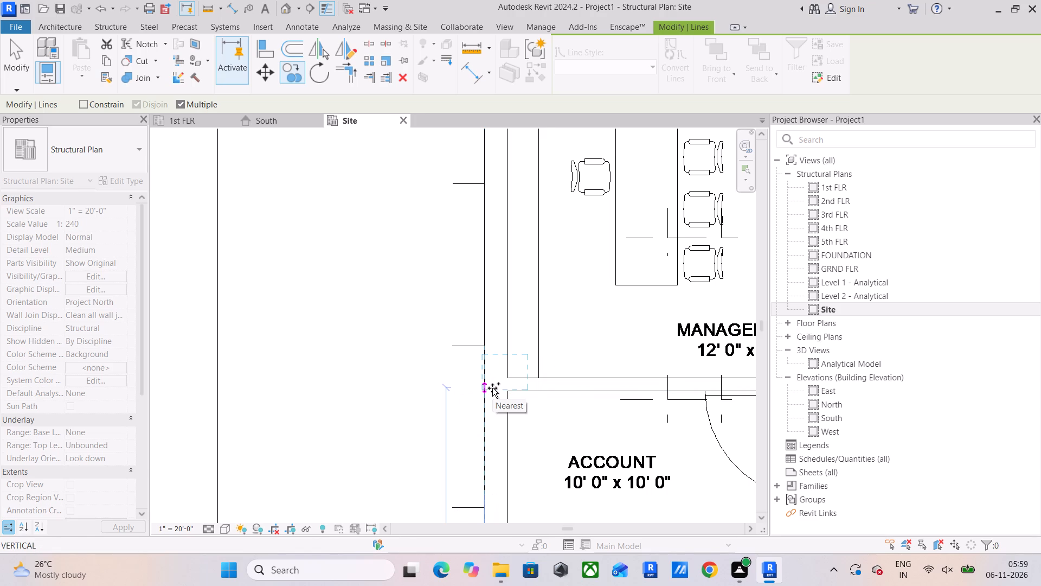
pyautogui.click(492, 388)
pyautogui.press('Escape')
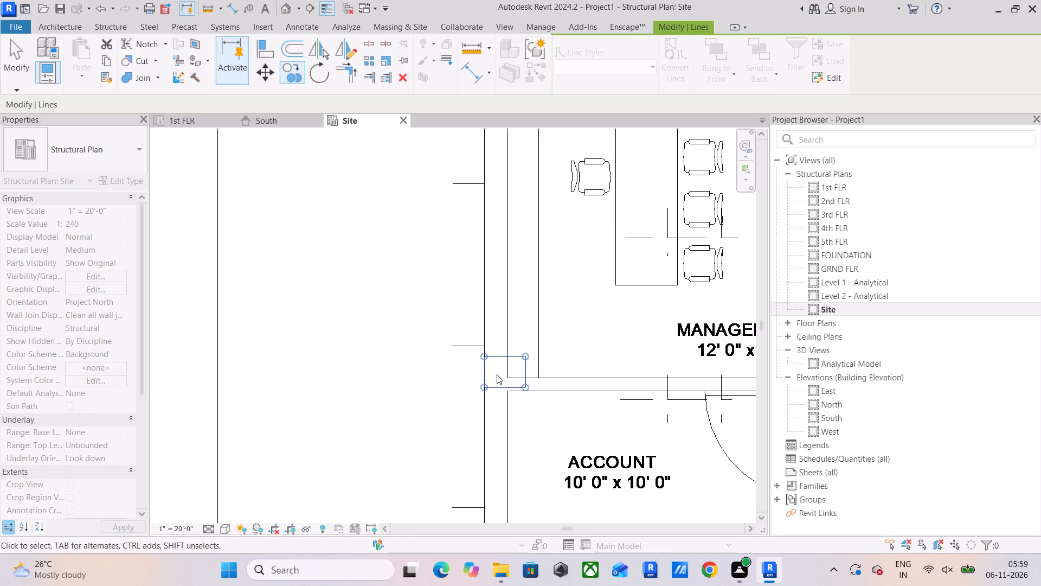
pyautogui.press('Escape')
pyautogui.press('Escape')
# Move the west-wall rectangle at the manager room and account partition vertically so its lower edge aligns with the account-side face.
pyautogui.moveTo(470, 342); pyautogui.dragTo(519, 405)
pyautogui.press('Escape')
pyautogui.press('Escape')
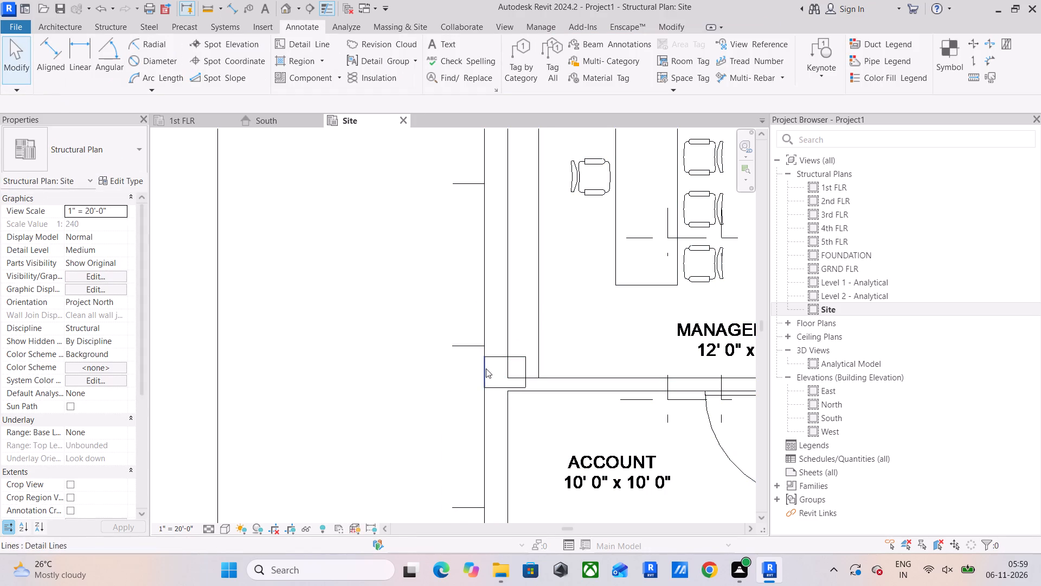
pyautogui.moveTo(460, 325); pyautogui.dragTo(559, 409)
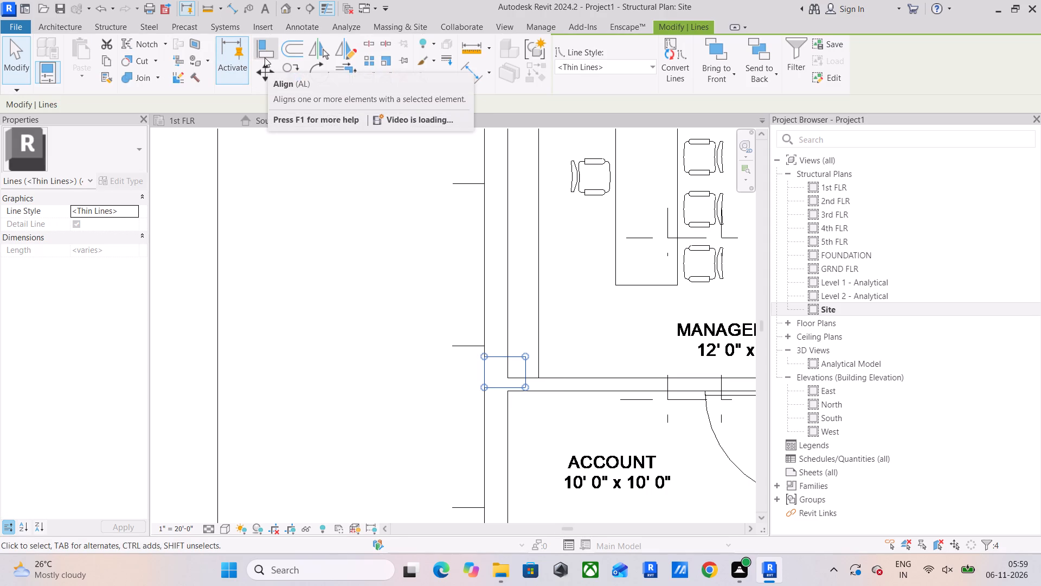
pyautogui.click(261, 77)
pyautogui.scroll(3, 532, 371)
pyautogui.scroll(5, 554, 434)
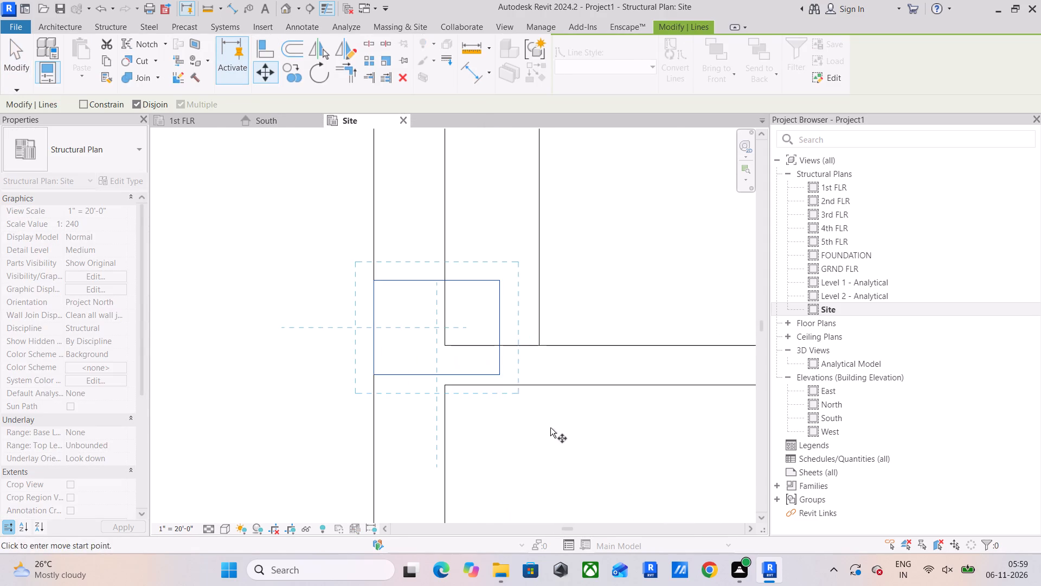
pyautogui.click(502, 374)
pyautogui.click(500, 386)
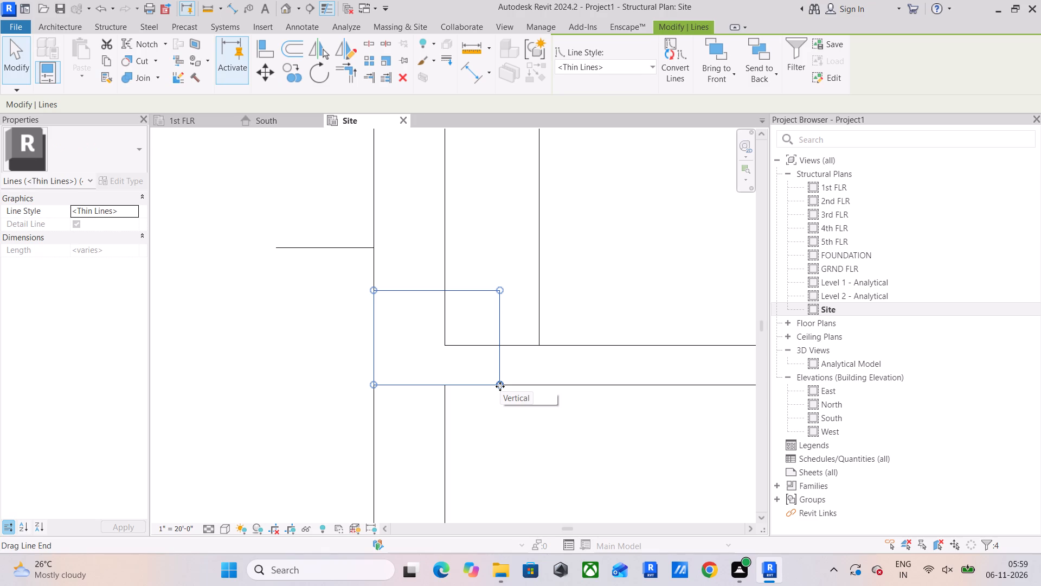
pyautogui.press('Escape')
# Copy the west-wall rectangle along the manager room and account partition to the manager room's southeast corner, flush with the outer faces.
pyautogui.scroll(-9, 582, 300)
pyautogui.moveTo(677, 305); pyautogui.dragTo(401, 320, button='middle')
pyautogui.scroll(-4, 565, 328)
pyautogui.scroll(1, 568, 343)
pyautogui.moveTo(573, 339); pyautogui.dragTo(607, 235, button='middle')
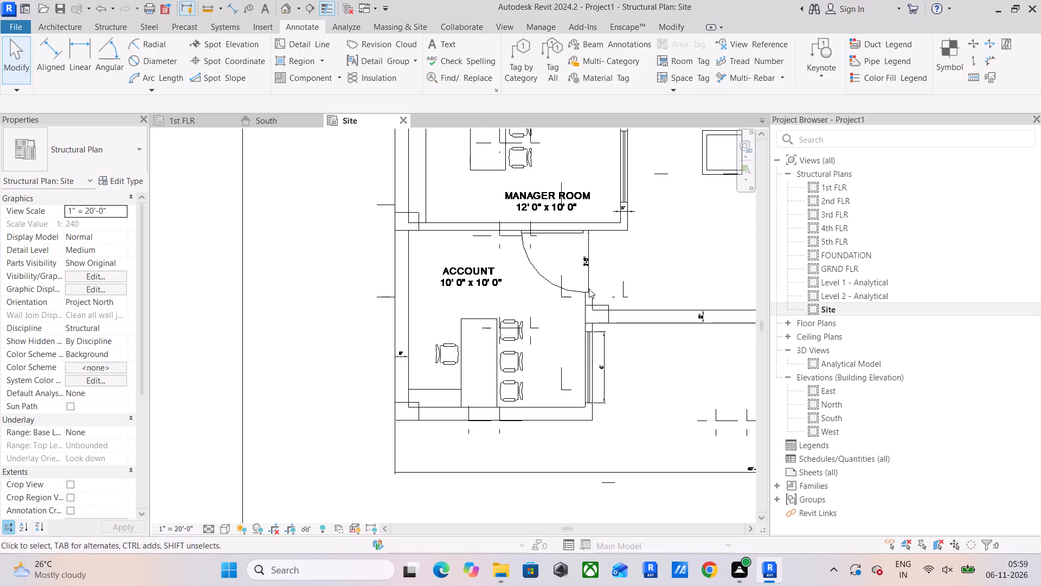
pyautogui.moveTo(517, 428); pyautogui.dragTo(511, 479, button='middle')
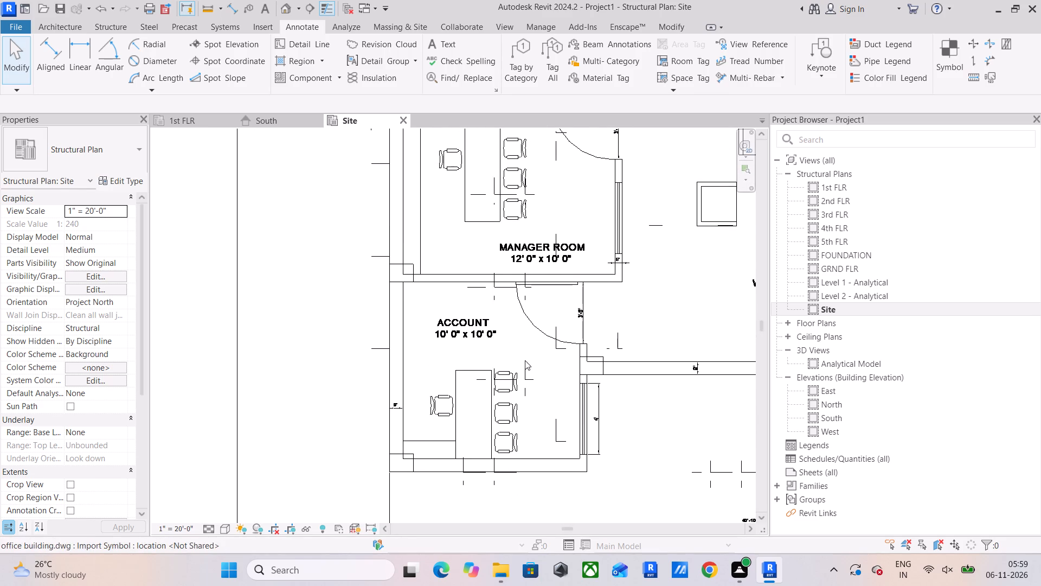
pyautogui.moveTo(518, 373); pyautogui.dragTo(378, 458, button='middle')
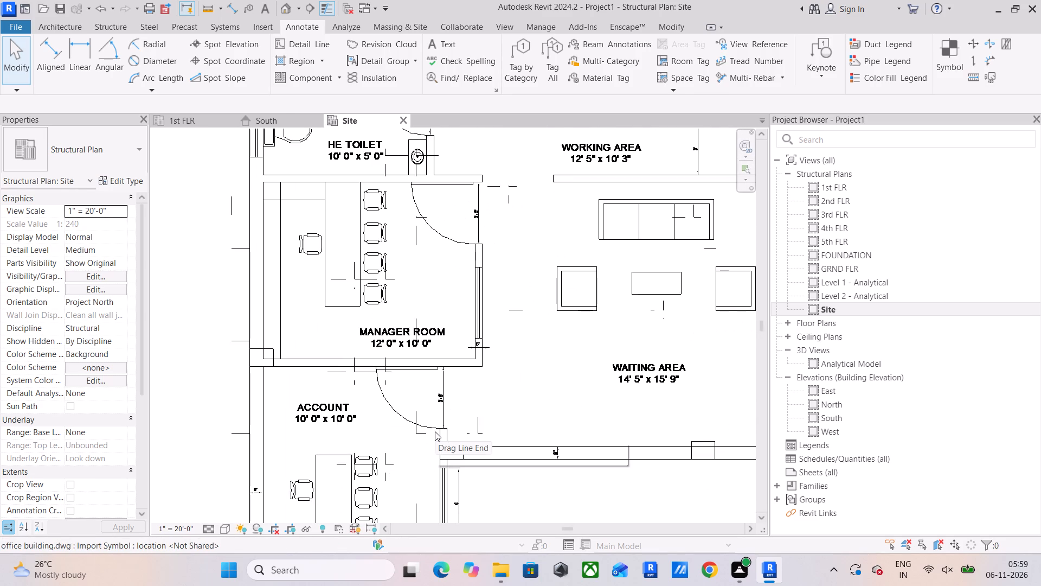
pyautogui.scroll(4, 246, 352)
pyautogui.moveTo(234, 310); pyautogui.dragTo(310, 407)
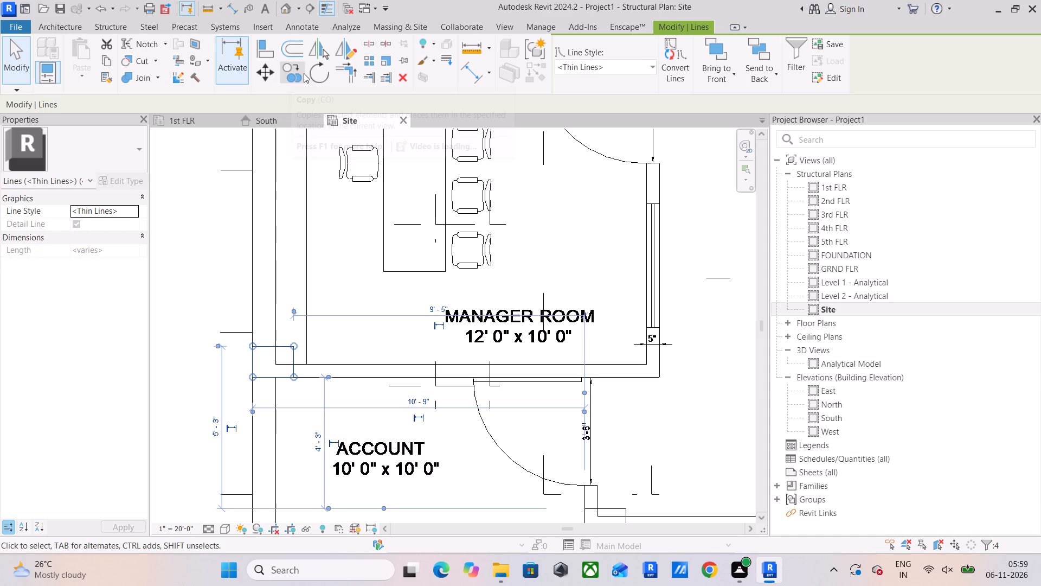
pyautogui.click(302, 73)
pyautogui.click(290, 377)
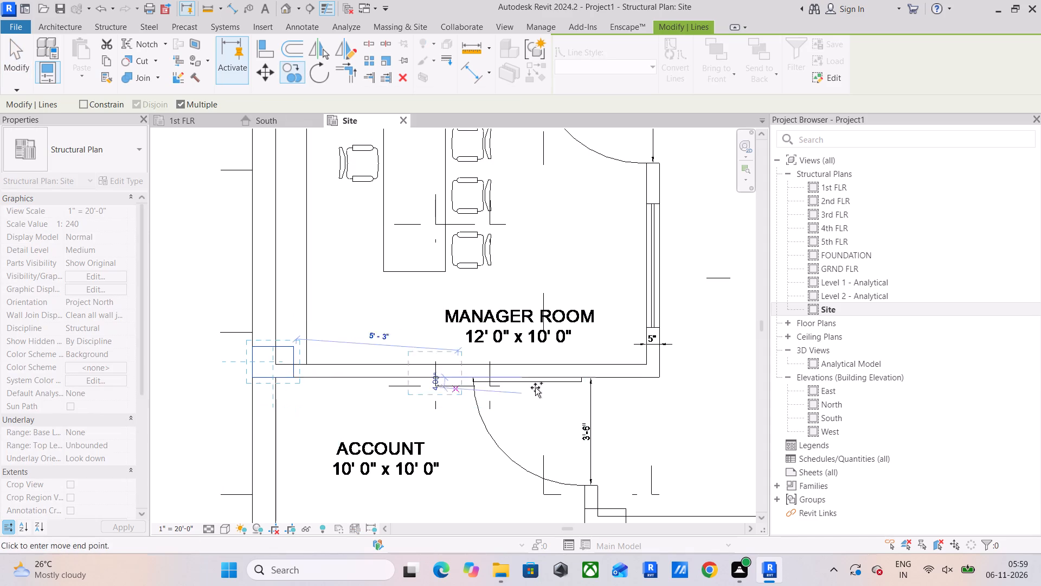
pyautogui.click(662, 375)
pyautogui.scroll(-1, 662, 375)
pyautogui.press('Escape')
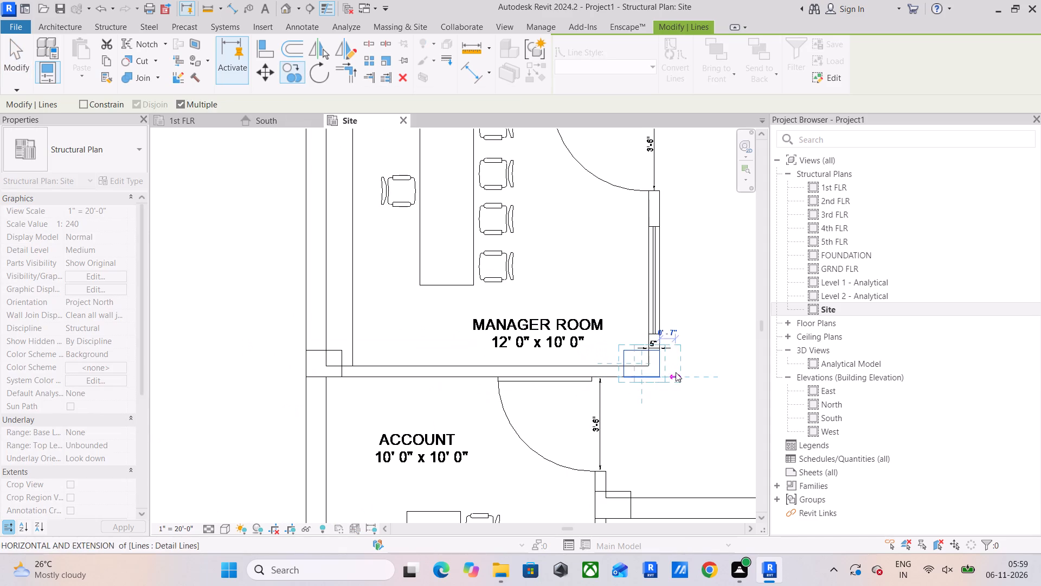
# Copy the rectangle from the manager room's southeast corner to its northeast corner, at the east end of the HE toilet partition.
pyautogui.moveTo(680, 348); pyautogui.dragTo(592, 514, button='middle')
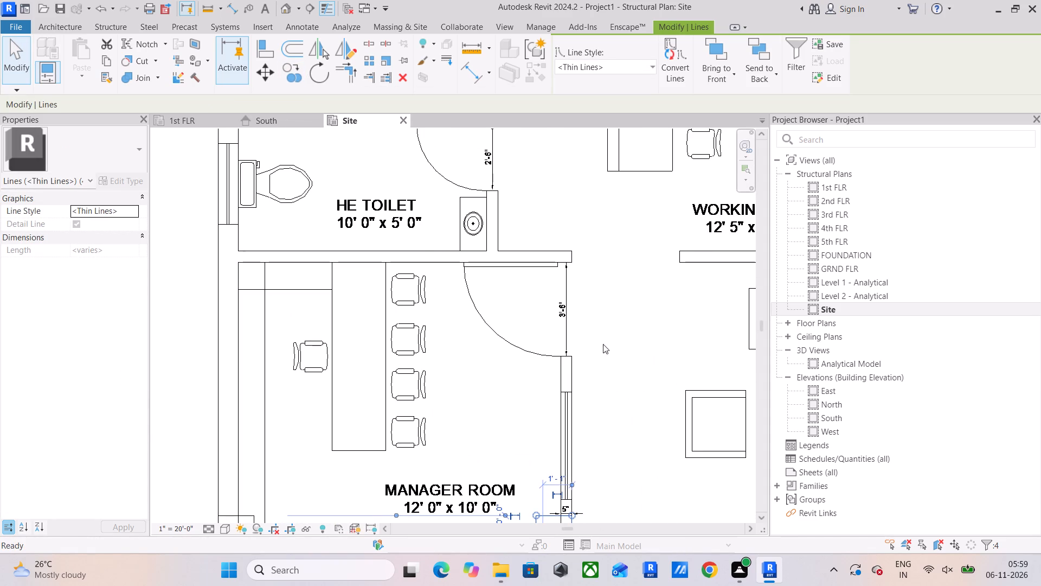
pyautogui.click(295, 77)
pyautogui.moveTo(559, 403); pyautogui.dragTo(600, 259, button='middle')
pyautogui.click(618, 373)
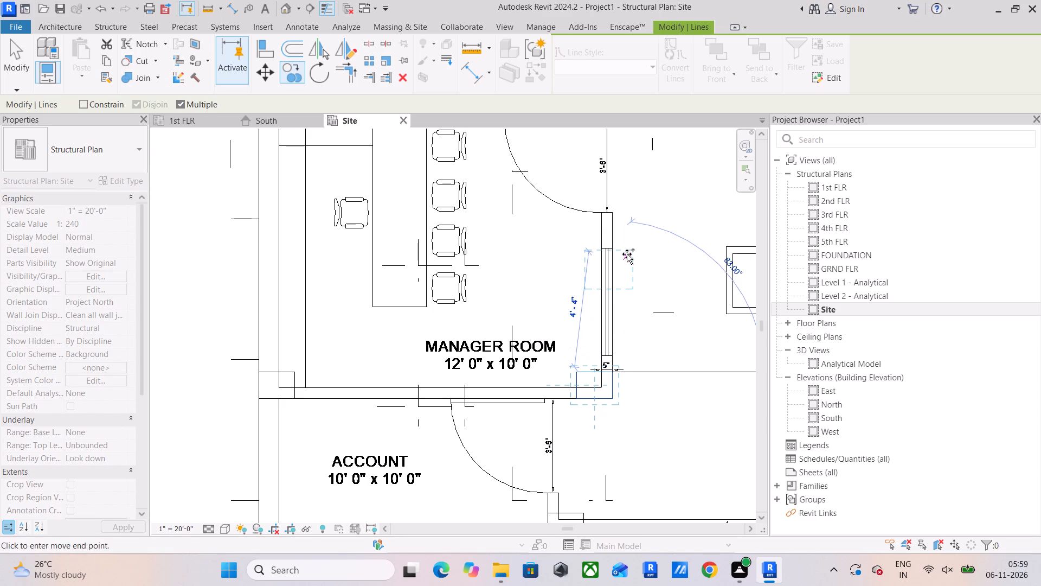
pyautogui.moveTo(615, 236); pyautogui.dragTo(651, 528, button='middle')
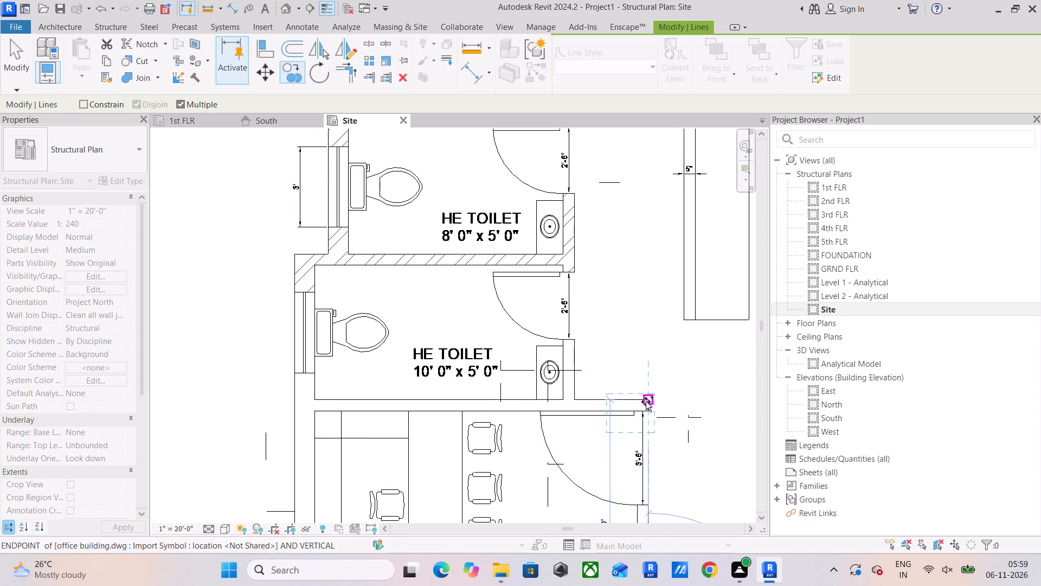
pyautogui.click(646, 402)
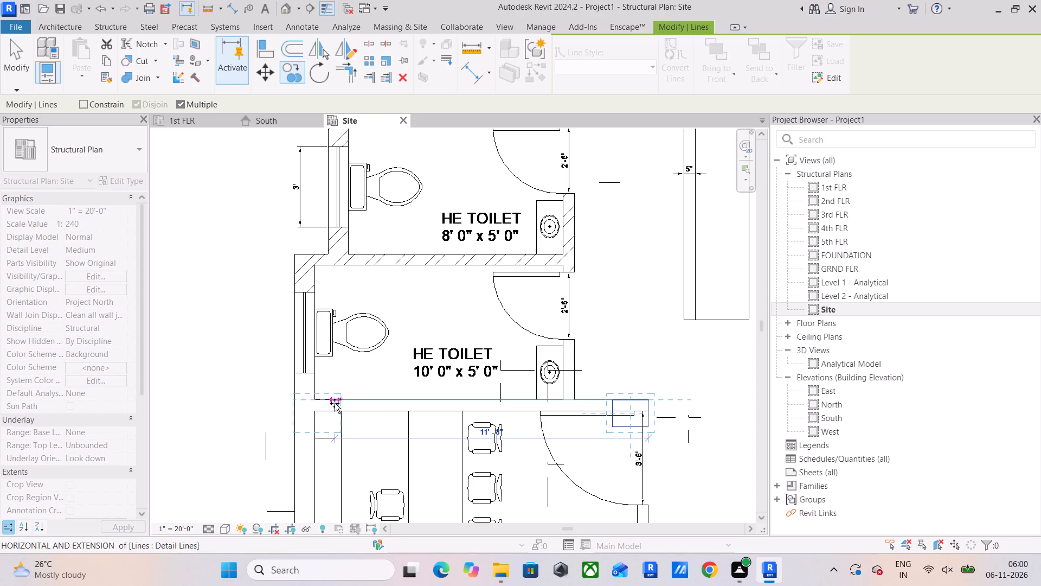
# Place another copy on the west wall at the HE toilet and manager room partition, flush with the outer wall face.
pyautogui.click(332, 404)
pyautogui.press('Escape')
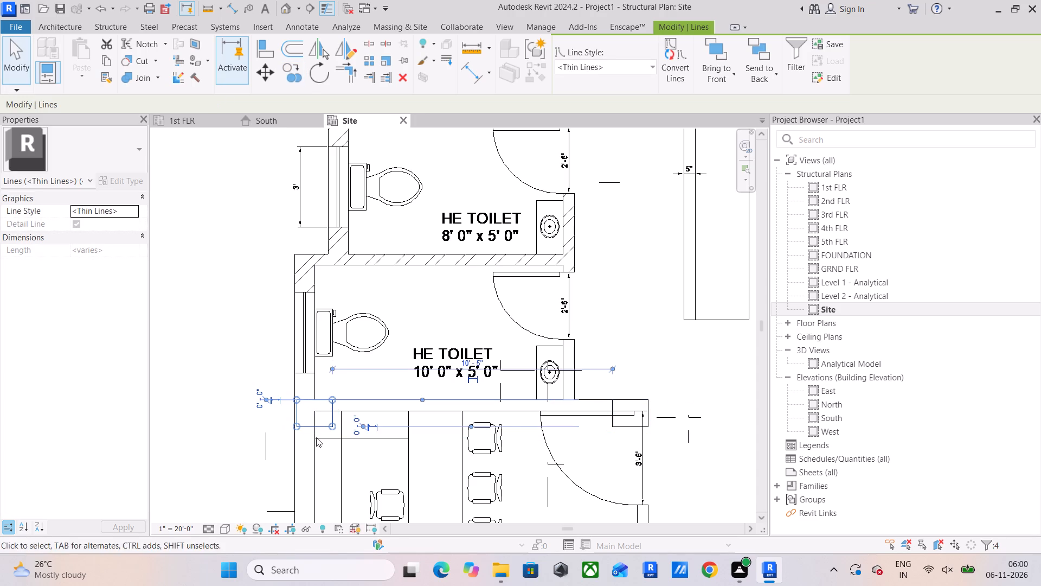
pyautogui.click(261, 75)
pyautogui.scroll(4, 303, 393)
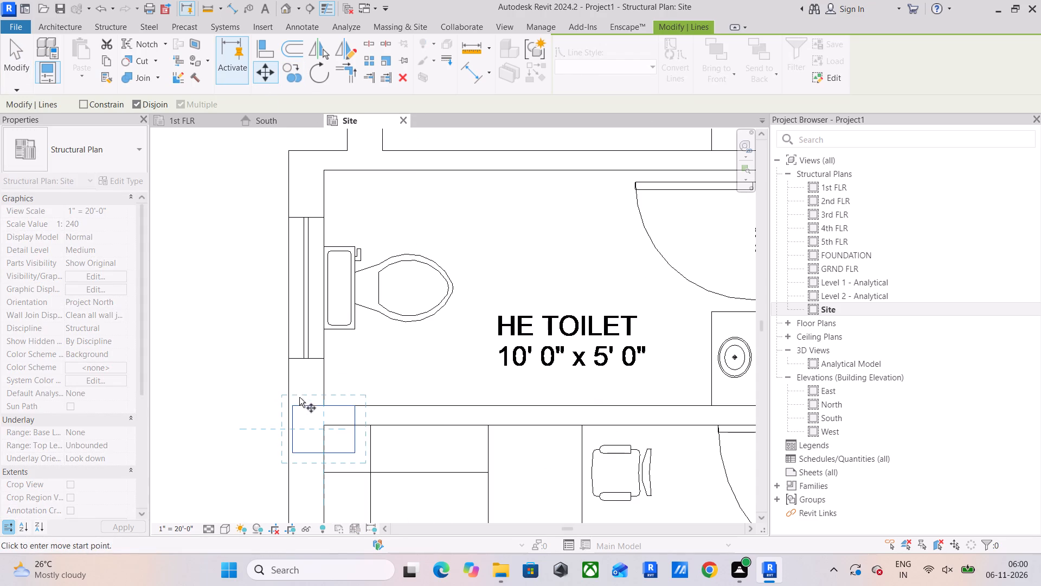
pyautogui.click(293, 406)
pyautogui.click(286, 406)
pyautogui.scroll(-2, 345, 422)
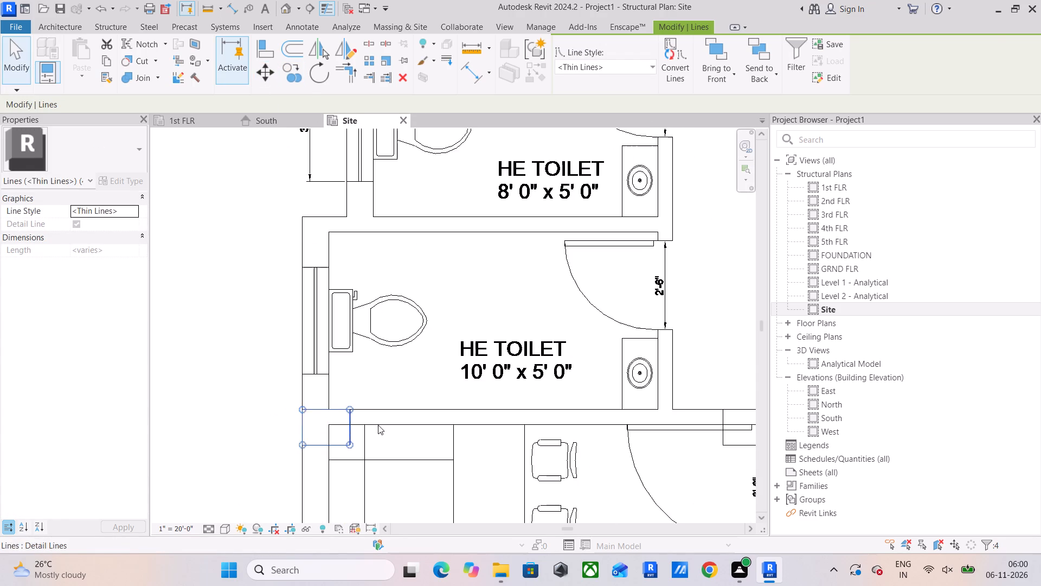
pyautogui.press('Escape')
# Move the rectangle at the manager room's northeast corner upward so its lower edge aligns with the partition's manager-side face.
pyautogui.moveTo(665, 455); pyautogui.dragTo(403, 447, button='middle')
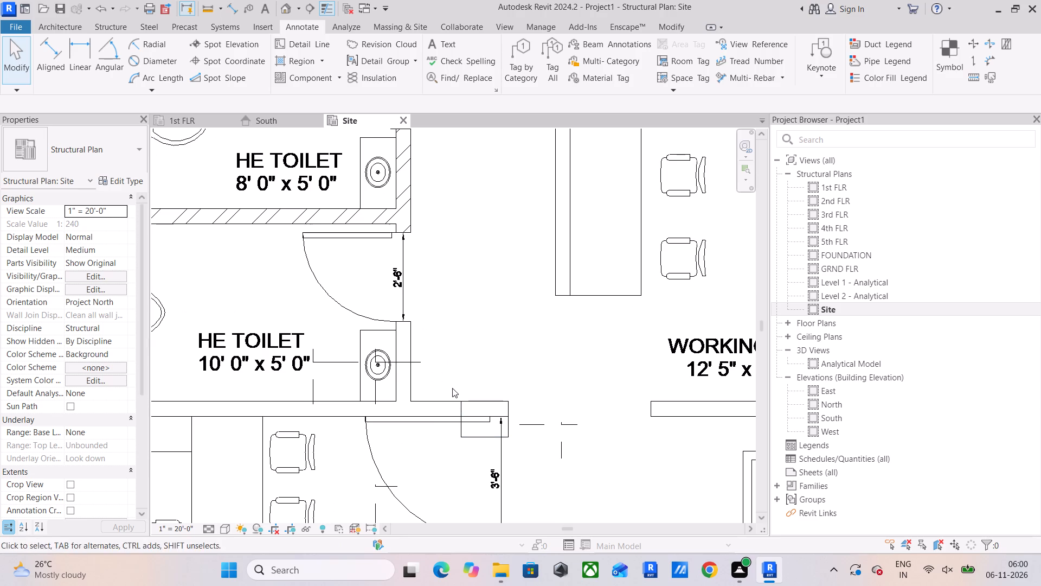
pyautogui.moveTo(452, 388); pyautogui.dragTo(526, 465)
pyautogui.scroll(-1, 436, 451)
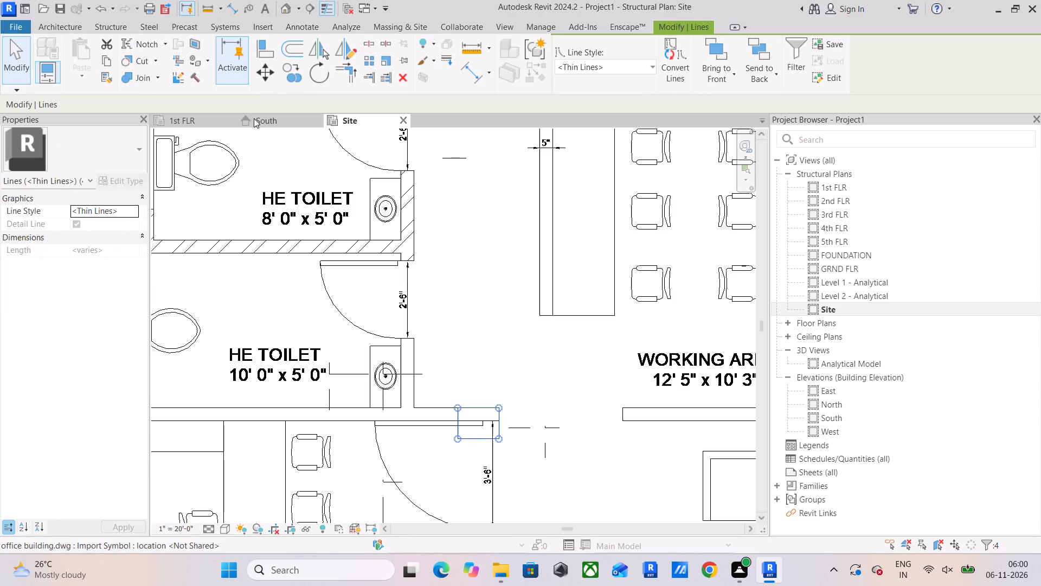
pyautogui.click(268, 65)
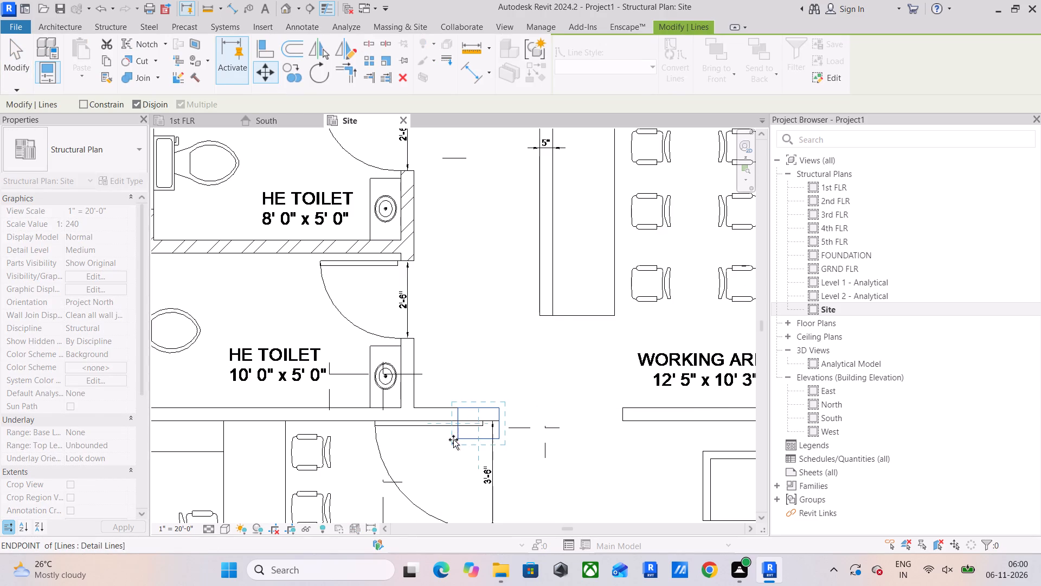
pyautogui.click(453, 439)
pyautogui.click(460, 406)
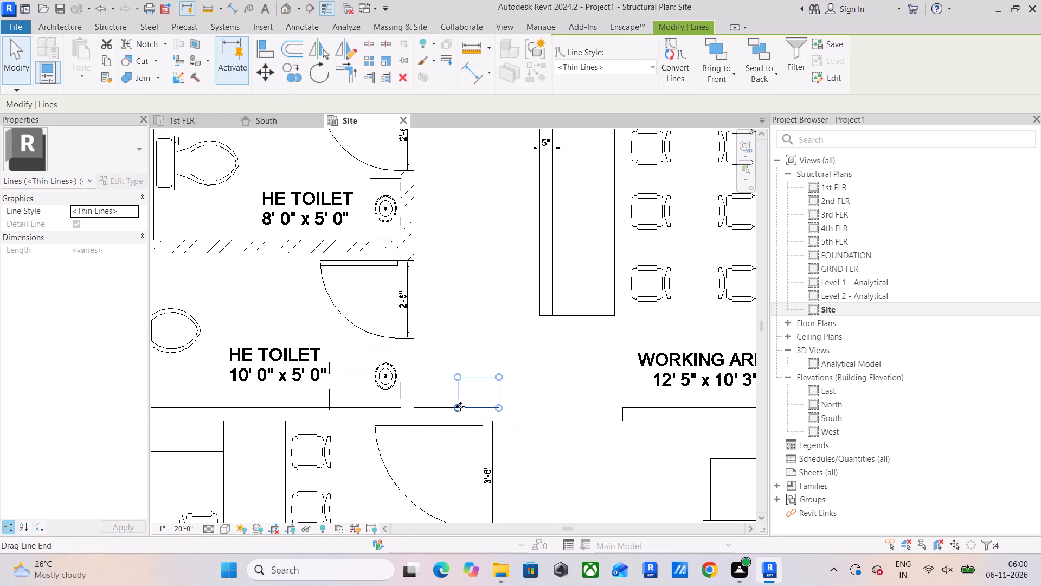
pyautogui.scroll(-5, 523, 394)
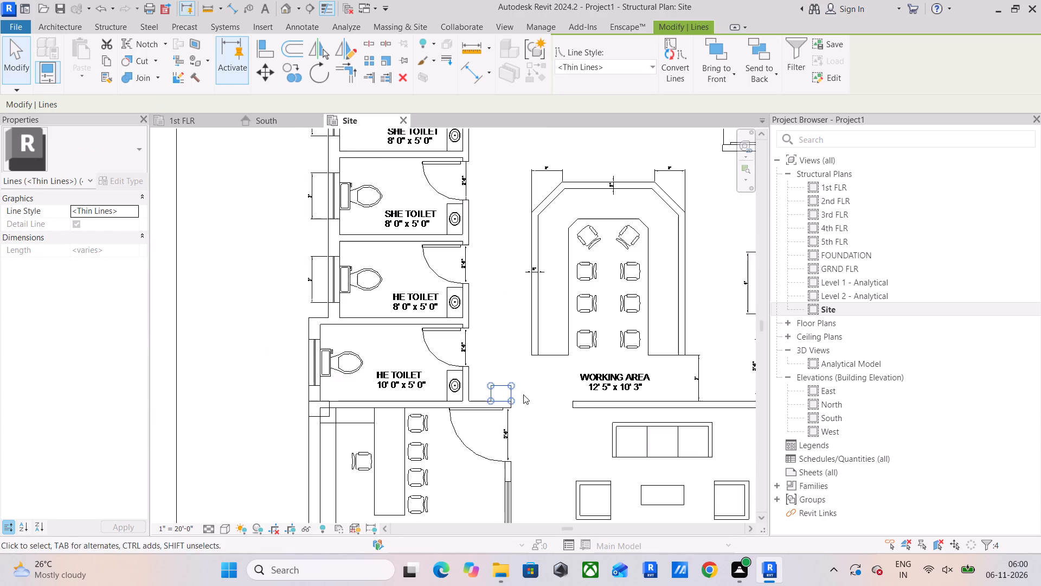
pyautogui.moveTo(536, 414); pyautogui.dragTo(536, 425, button='middle')
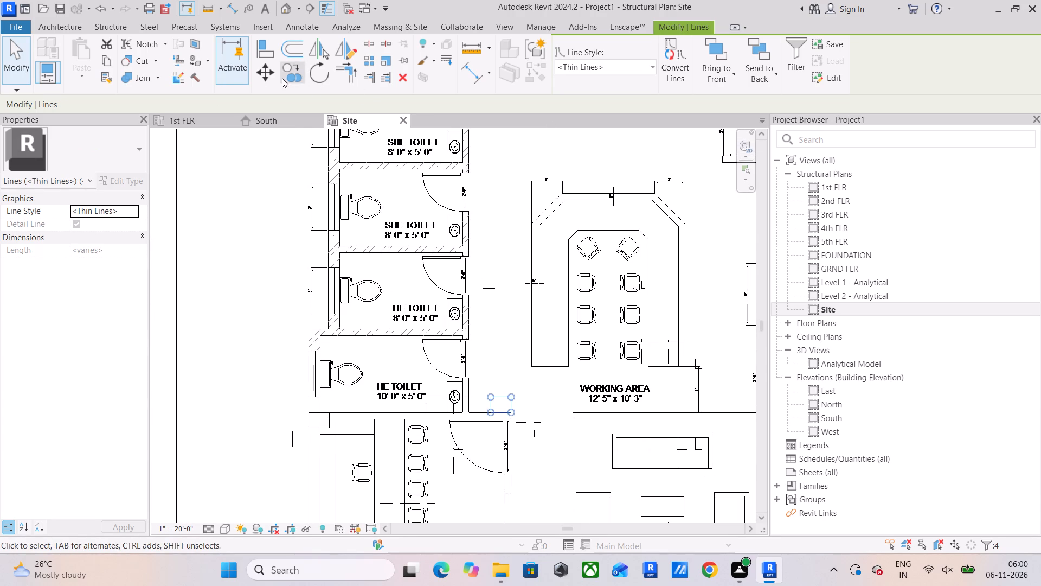
pyautogui.click(273, 72)
pyautogui.scroll(4, 510, 418)
pyautogui.click(513, 406)
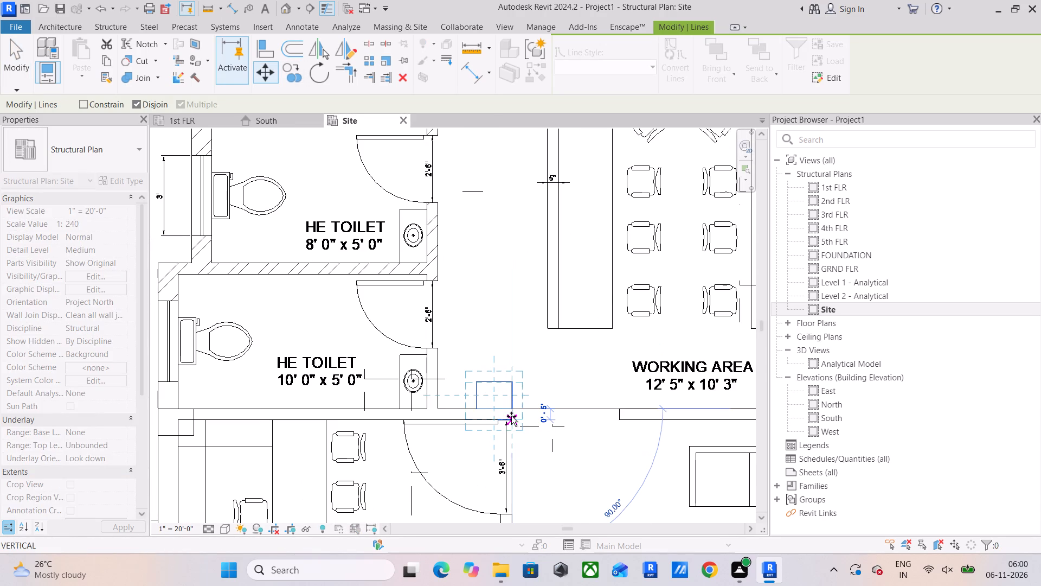
pyautogui.click(511, 419)
pyautogui.scroll(-4, 577, 419)
pyautogui.press('Escape')
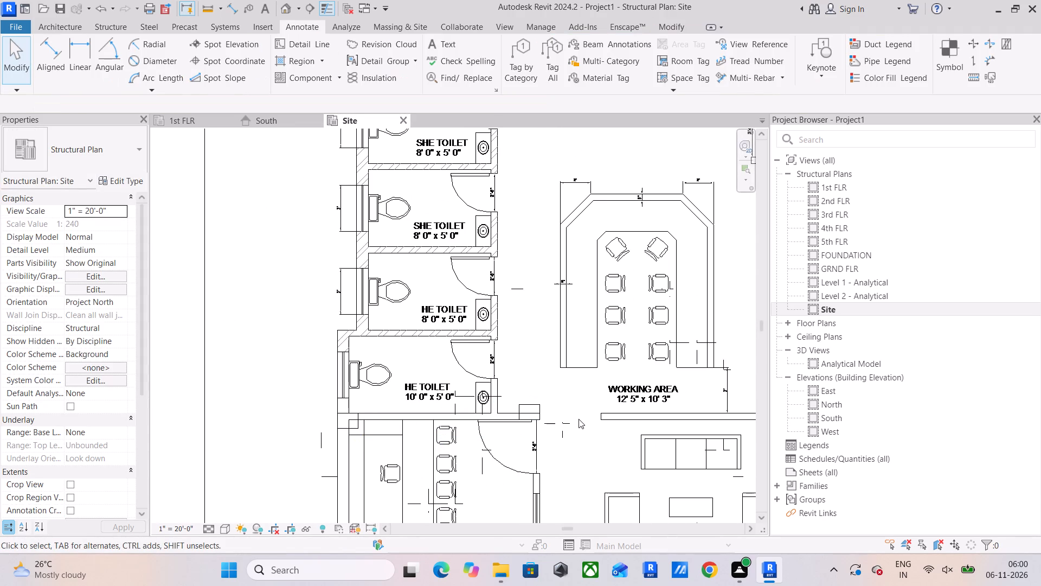
# Copy the rectangle from the waiting area's south wall straight up onto the wall between the working and waiting areas.
pyautogui.scroll(4, 507, 407)
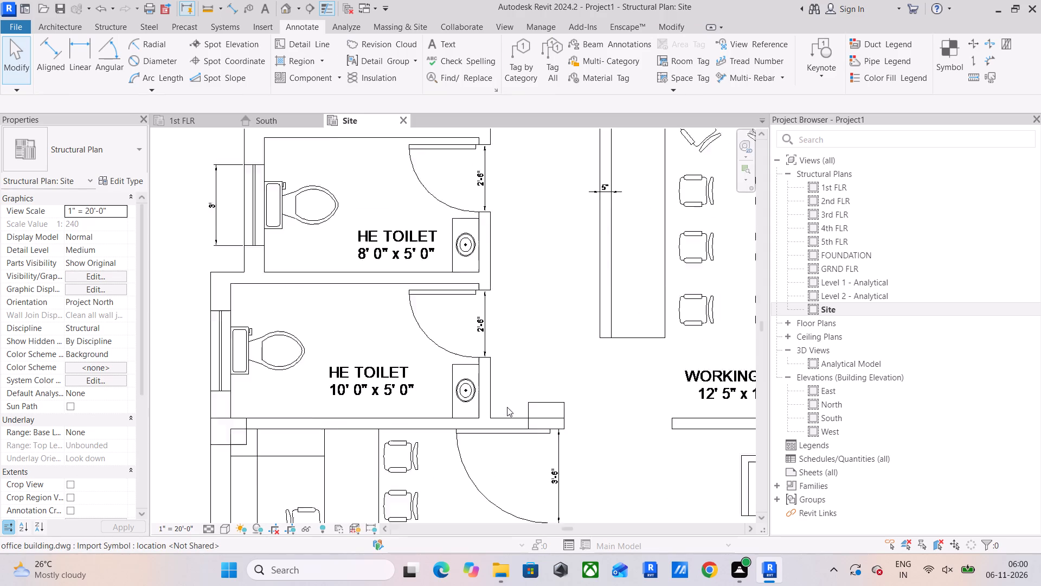
pyautogui.scroll(1, 507, 407)
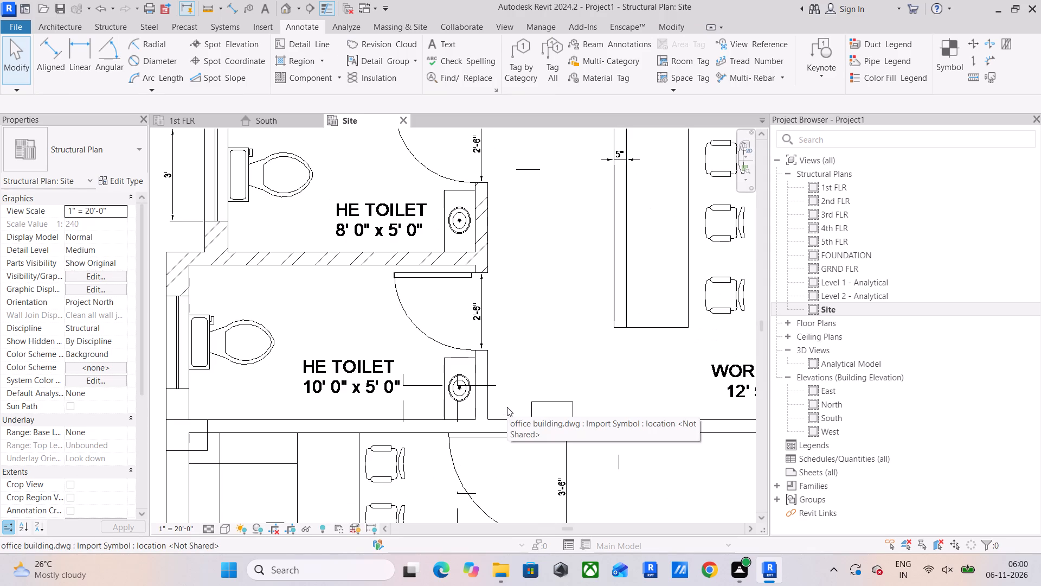
pyautogui.scroll(-3, 563, 429)
pyautogui.moveTo(563, 429); pyautogui.dragTo(513, 332, button='middle')
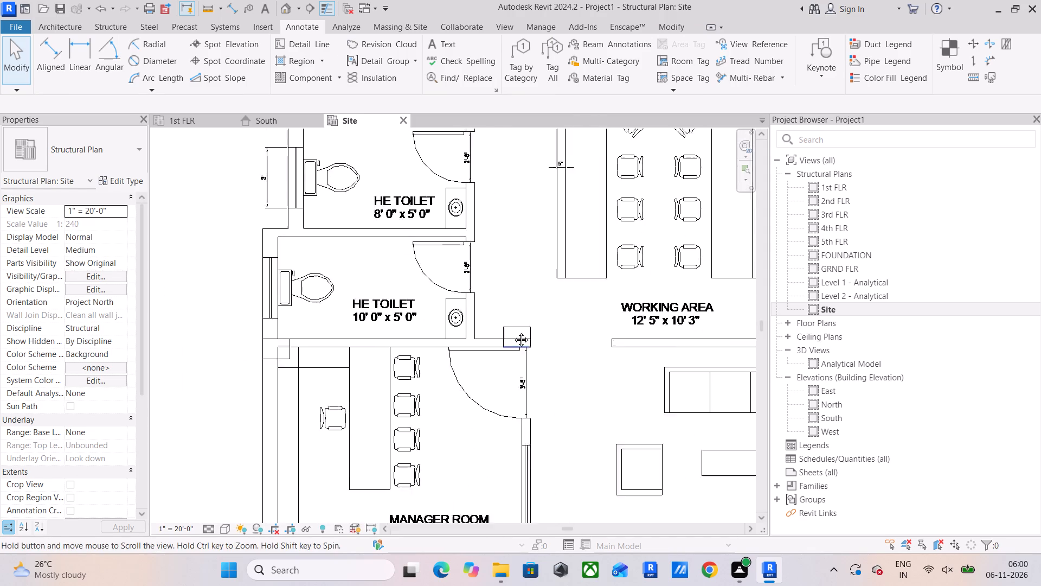
pyautogui.moveTo(513, 332); pyautogui.dragTo(507, 321, button='middle')
pyautogui.scroll(-3, 503, 321)
pyautogui.moveTo(535, 367); pyautogui.dragTo(531, 264, button='middle')
pyautogui.moveTo(531, 286); pyautogui.dragTo(524, 309, button='middle')
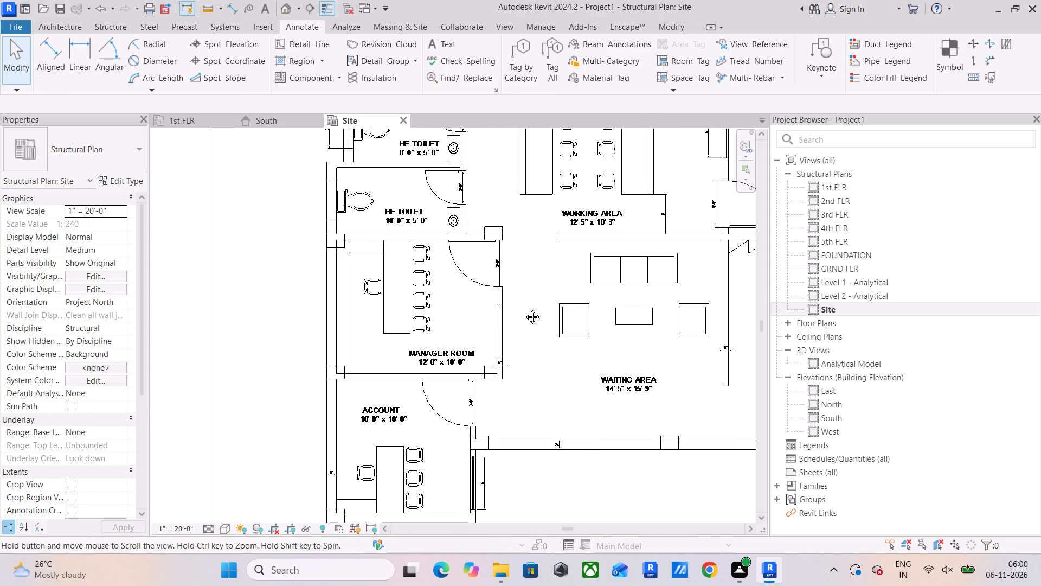
pyautogui.moveTo(524, 309); pyautogui.dragTo(485, 330, button='middle')
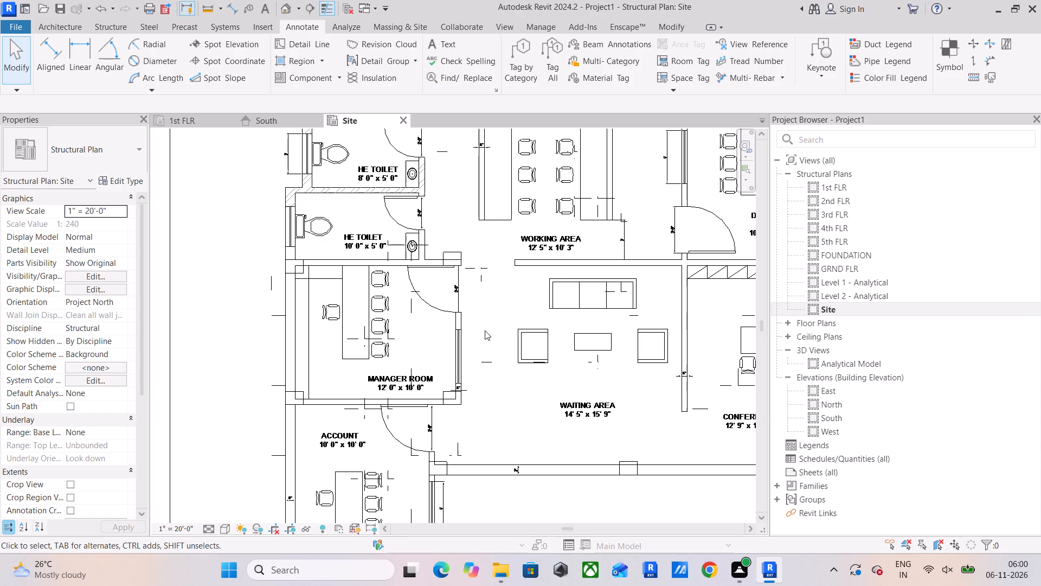
pyautogui.moveTo(604, 439); pyautogui.dragTo(680, 512)
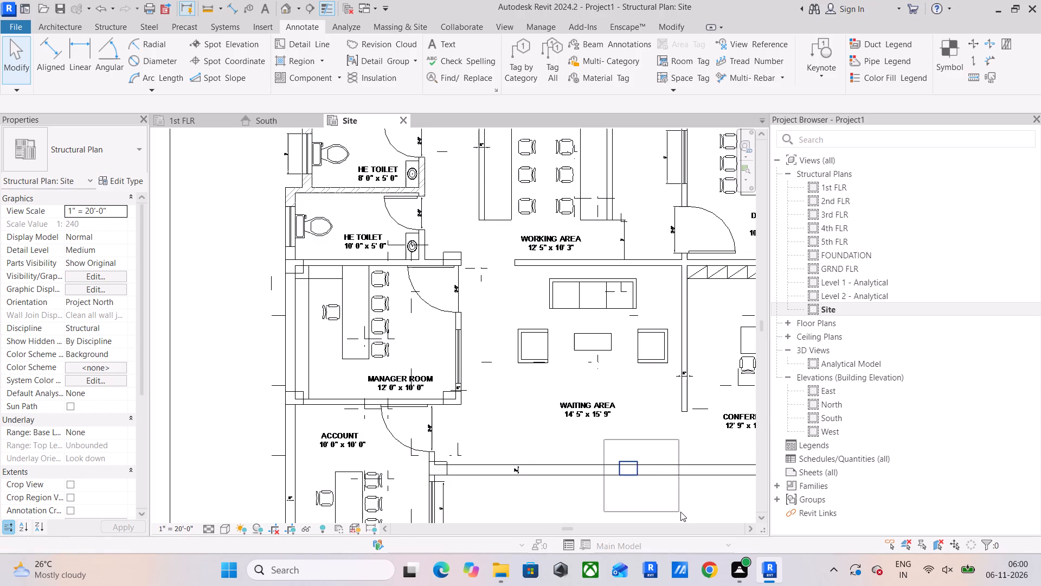
pyautogui.moveTo(680, 512); pyautogui.dragTo(681, 512)
pyautogui.click(300, 73)
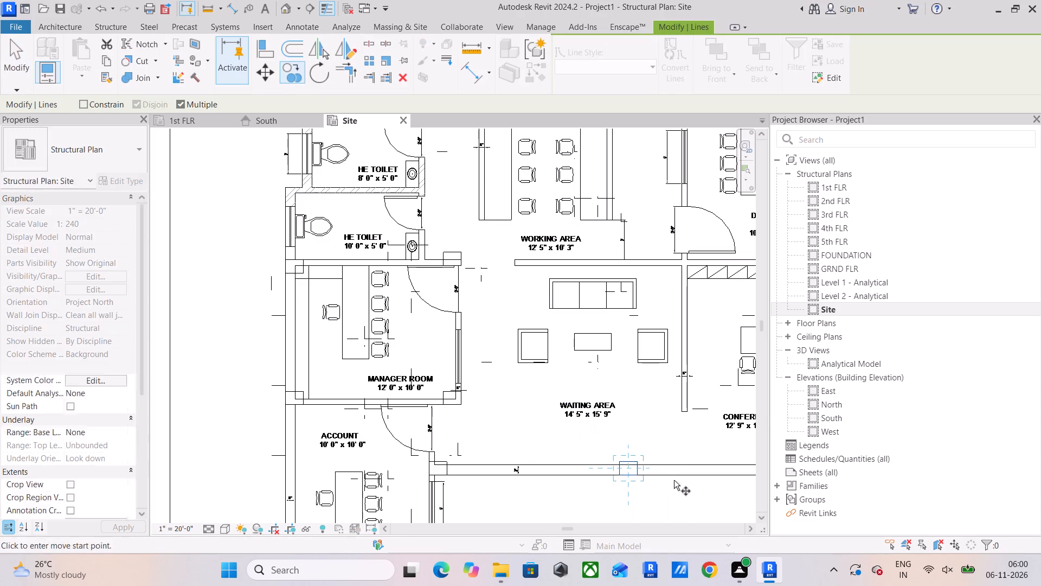
pyautogui.scroll(3, 637, 447)
pyautogui.moveTo(635, 469); pyautogui.dragTo(644, 447)
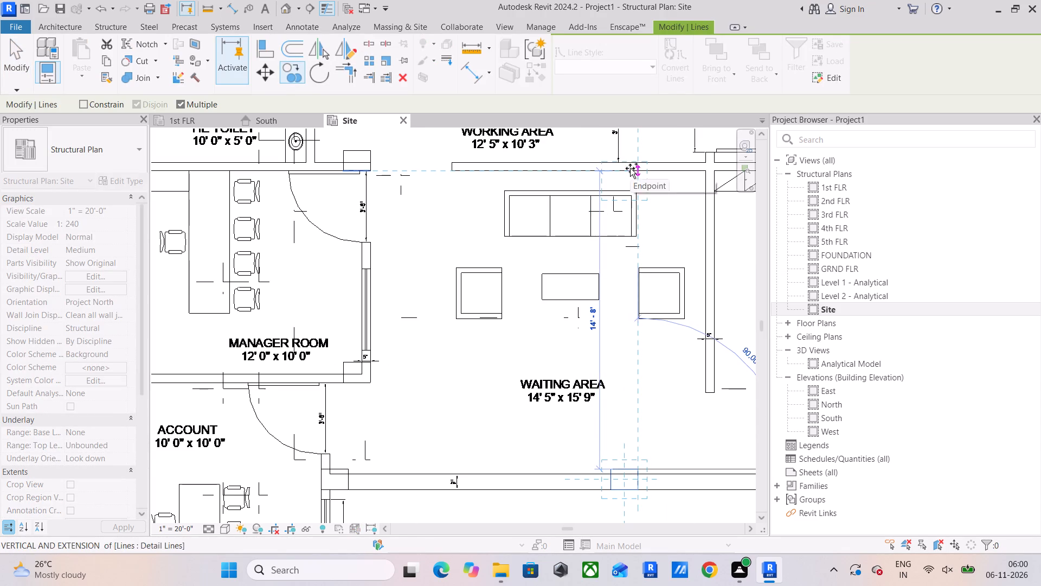
pyautogui.click(633, 161)
pyautogui.scroll(4, 633, 161)
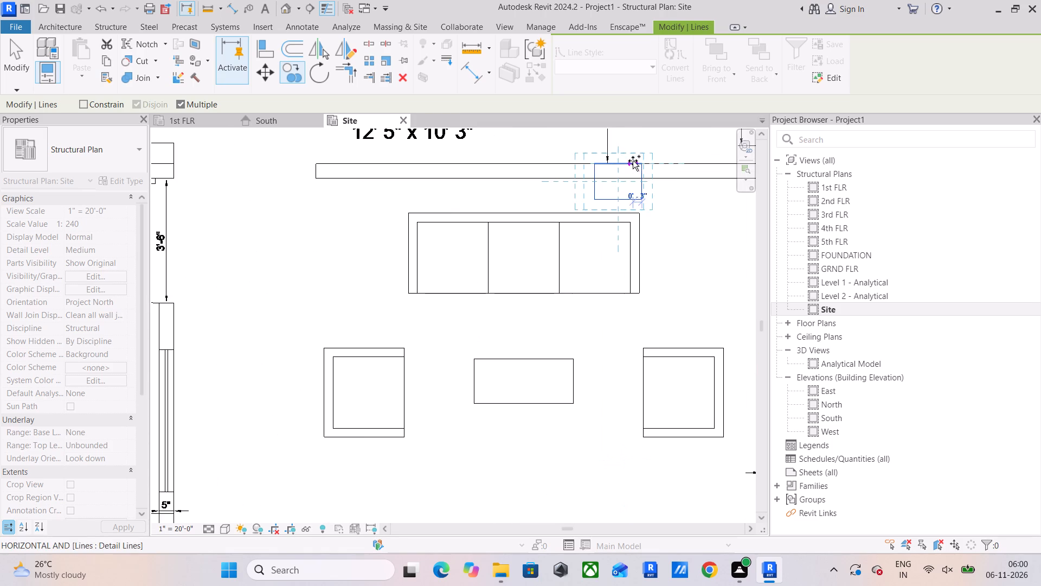
pyautogui.scroll(-6, 649, 228)
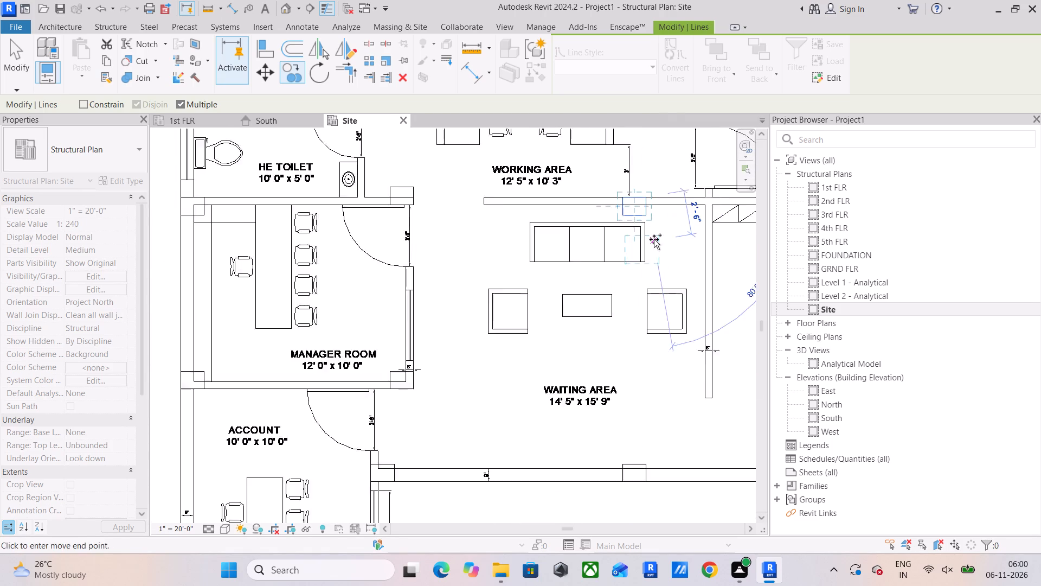
pyautogui.moveTo(657, 241); pyautogui.dragTo(625, 333, button='middle')
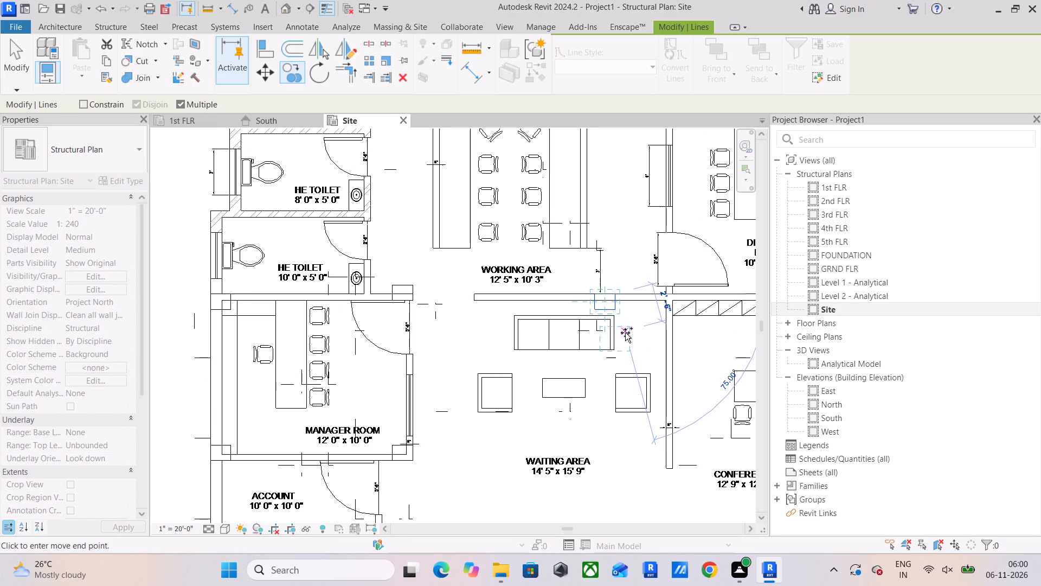
pyautogui.press('Escape')
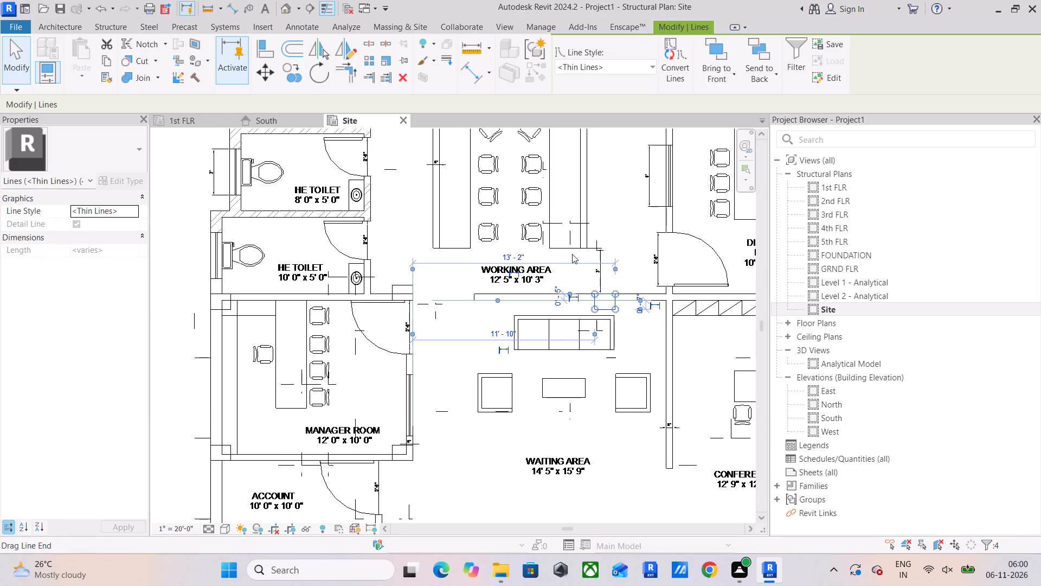
# Move the new rectangle up about 4 inches so it straddles the wall between the working and waiting areas.
pyautogui.click(271, 67)
pyautogui.scroll(8, 583, 296)
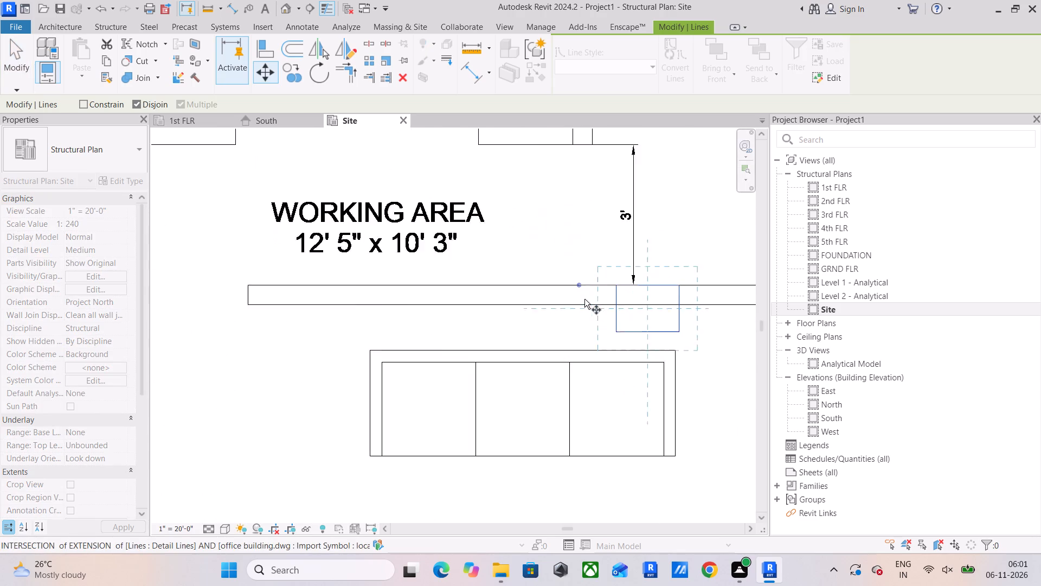
pyautogui.scroll(1, 584, 299)
pyautogui.click(624, 309)
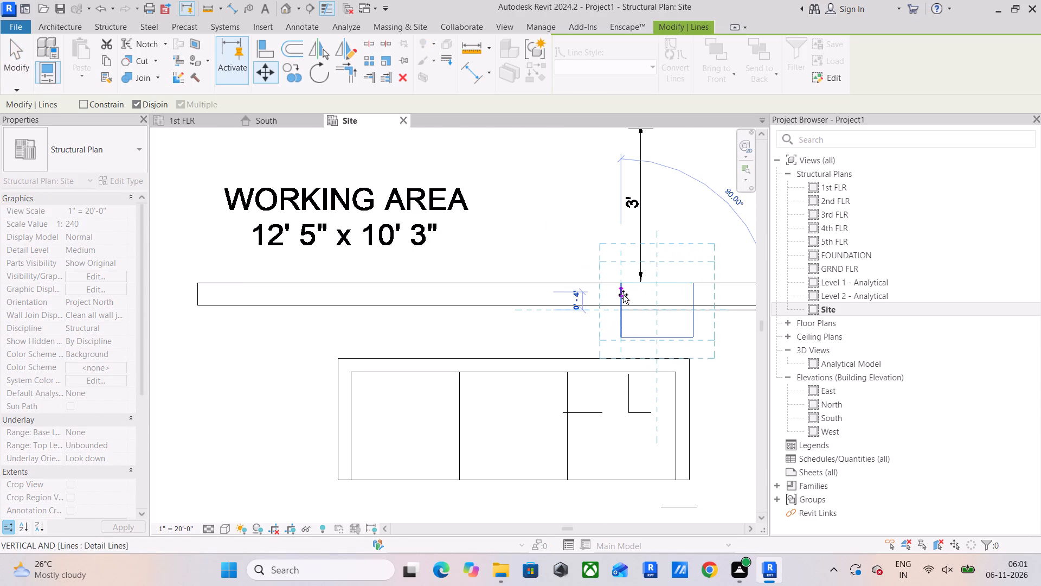
pyautogui.click(623, 295)
# Align the lower edge of the working area wall's rectangle with the lower edge of the manager room's northeast rectangle.
pyautogui.scroll(-2, 628, 307)
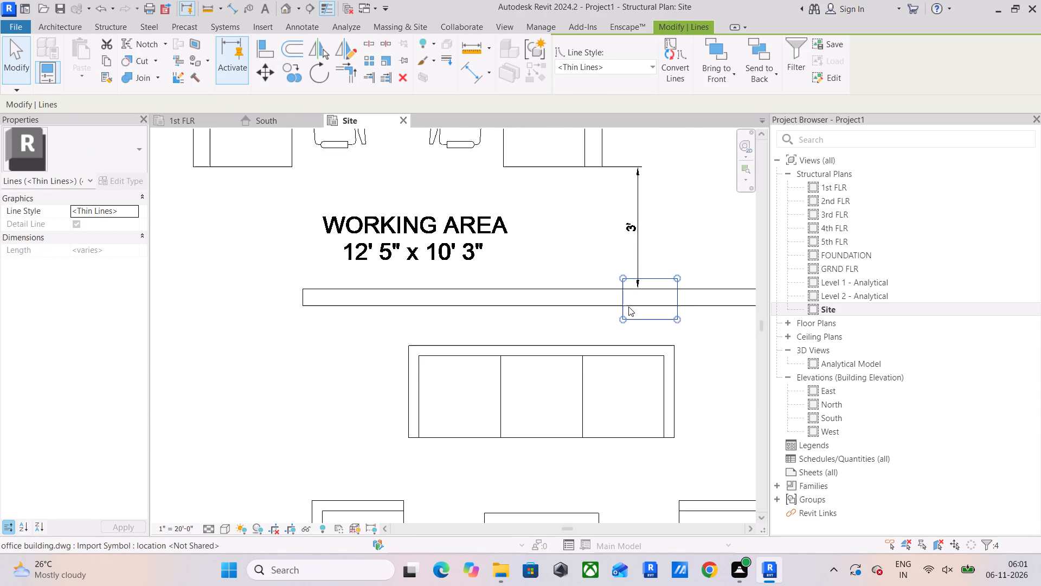
pyautogui.scroll(-5, 628, 307)
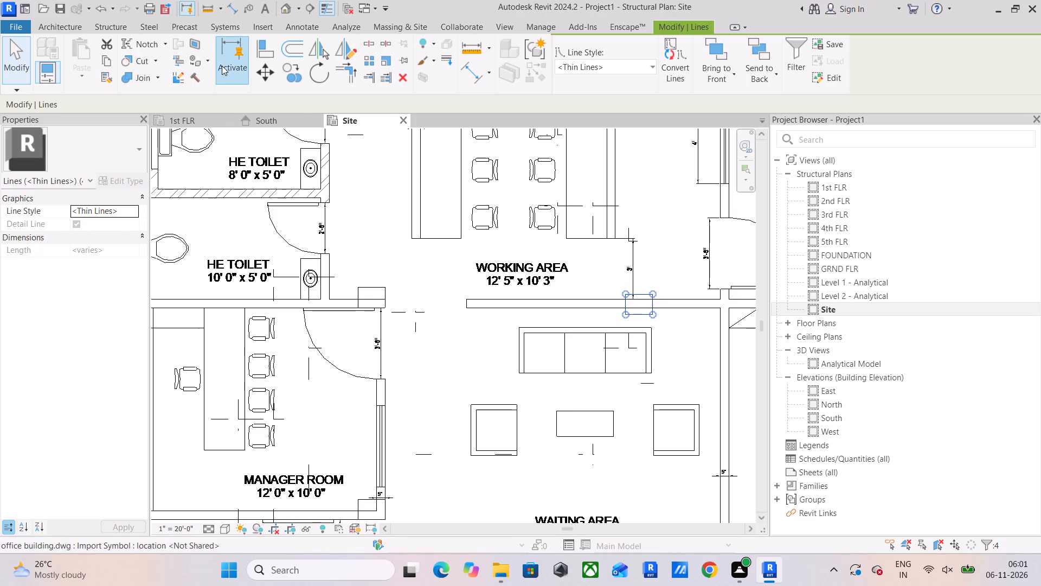
pyautogui.click(266, 52)
pyautogui.scroll(4, 385, 300)
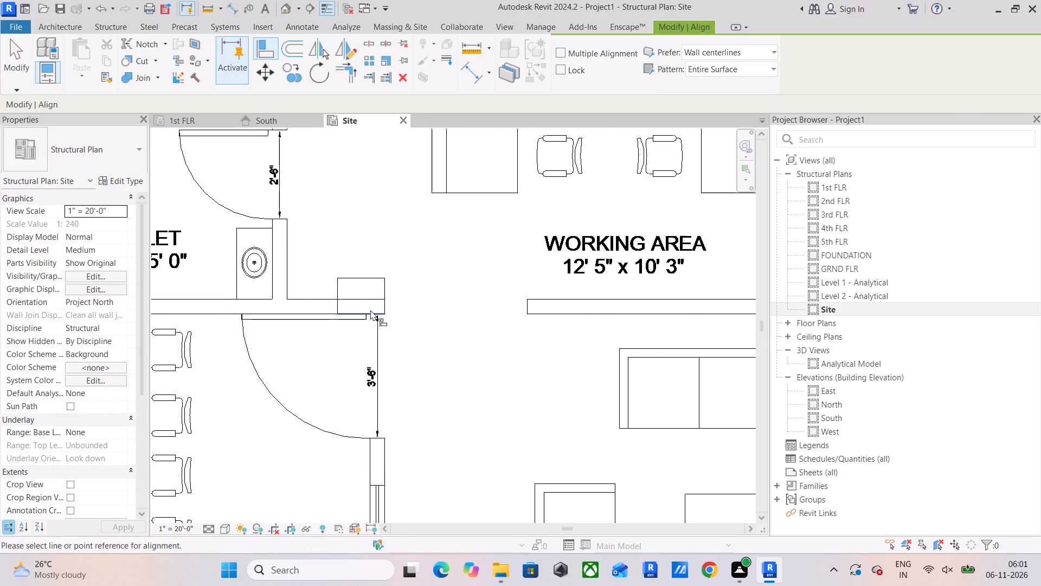
pyautogui.click(369, 310)
pyautogui.moveTo(471, 326); pyautogui.dragTo(259, 325, button='middle')
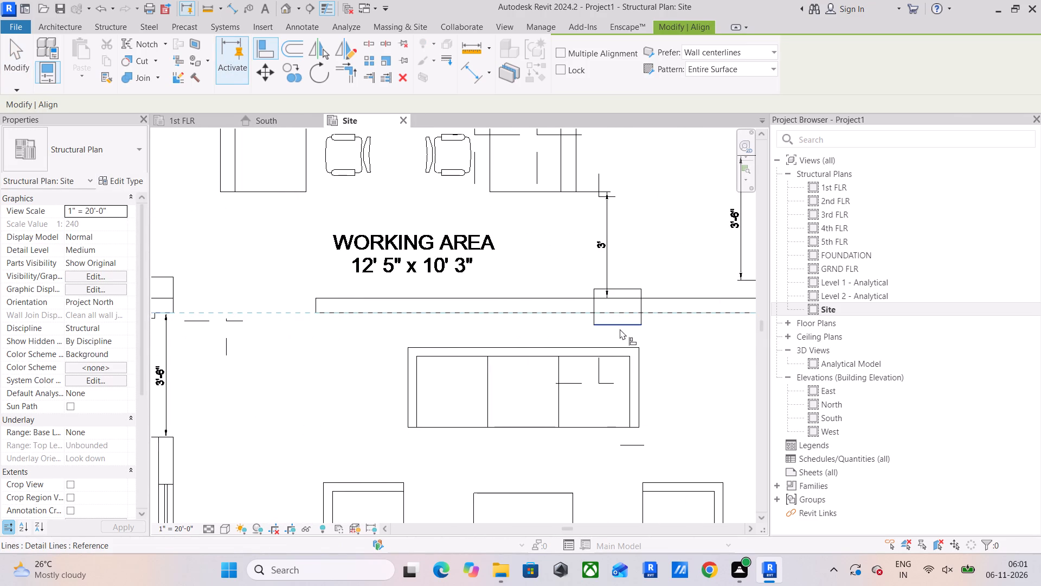
pyautogui.click(620, 329)
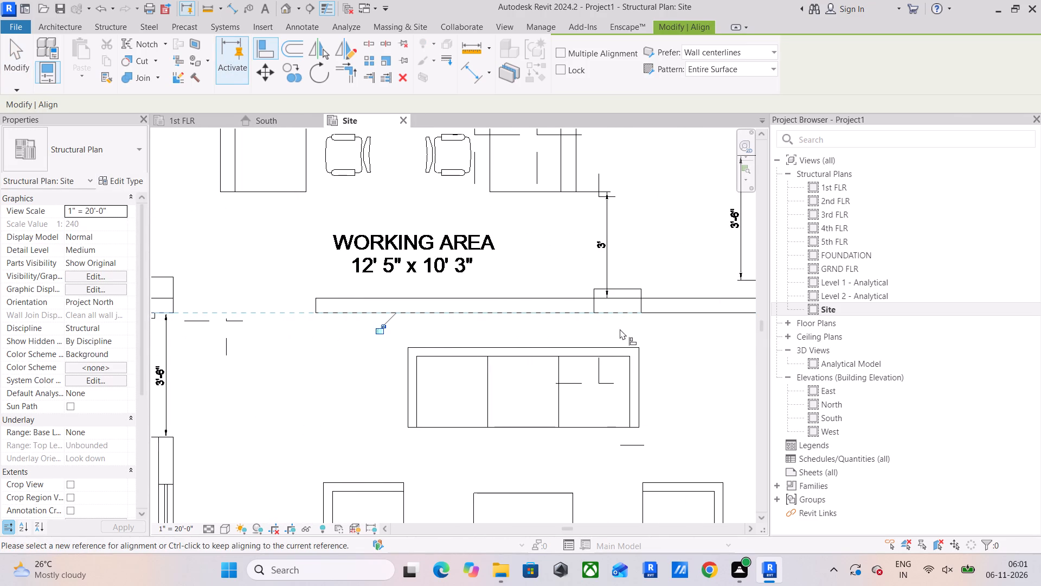
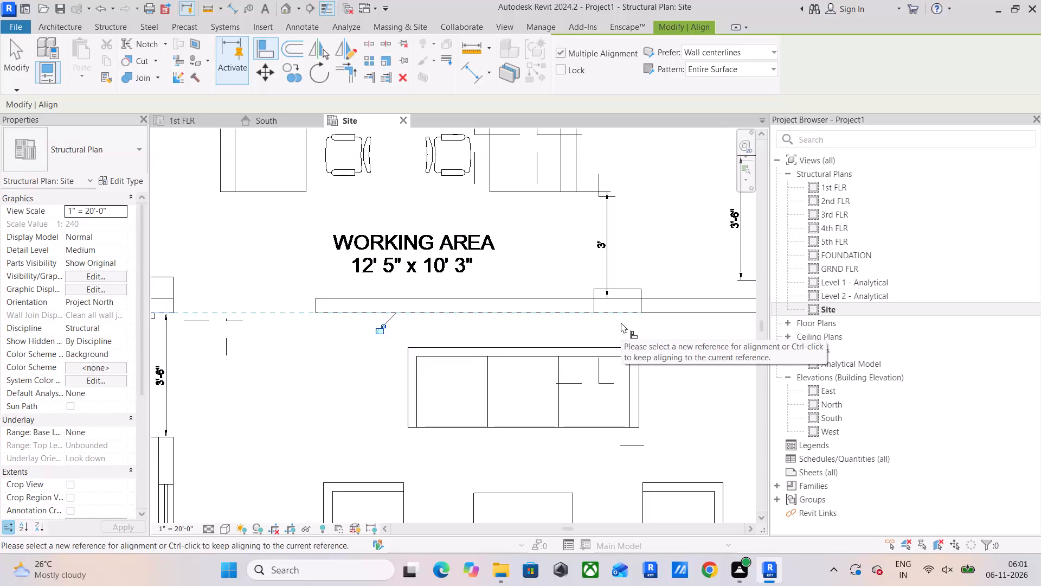
# Undo the last alignment of the rectangle on the wall between the working and waiting areas.
pyautogui.hotkey('ctrl', 'z')
pyautogui.press('Escape')
# Move the working area wall's rectangle straight up so its lower edge lies on the wall's waiting-area face.
pyautogui.moveTo(580, 275); pyautogui.dragTo(661, 353)
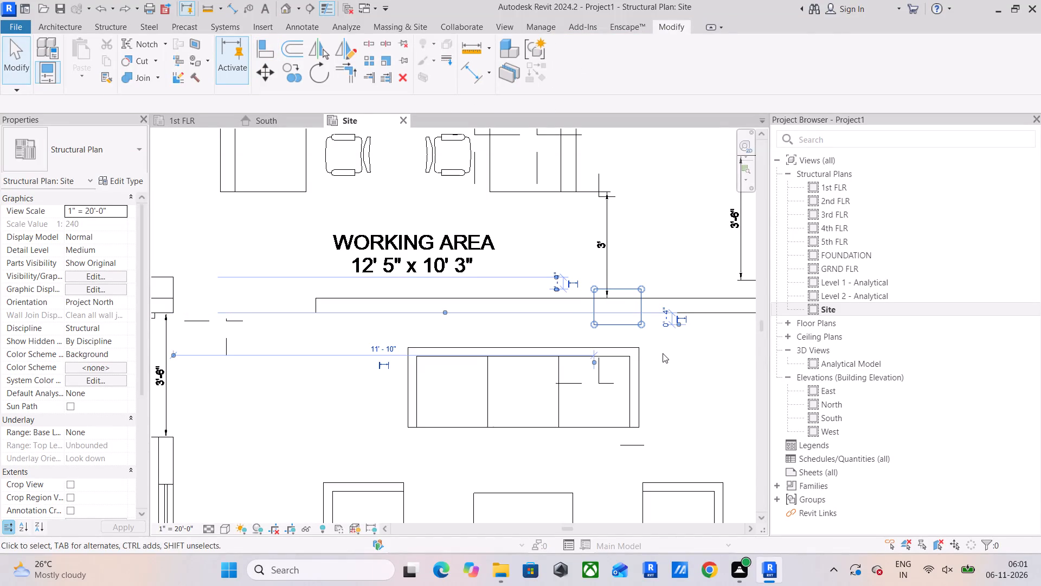
pyautogui.click(262, 75)
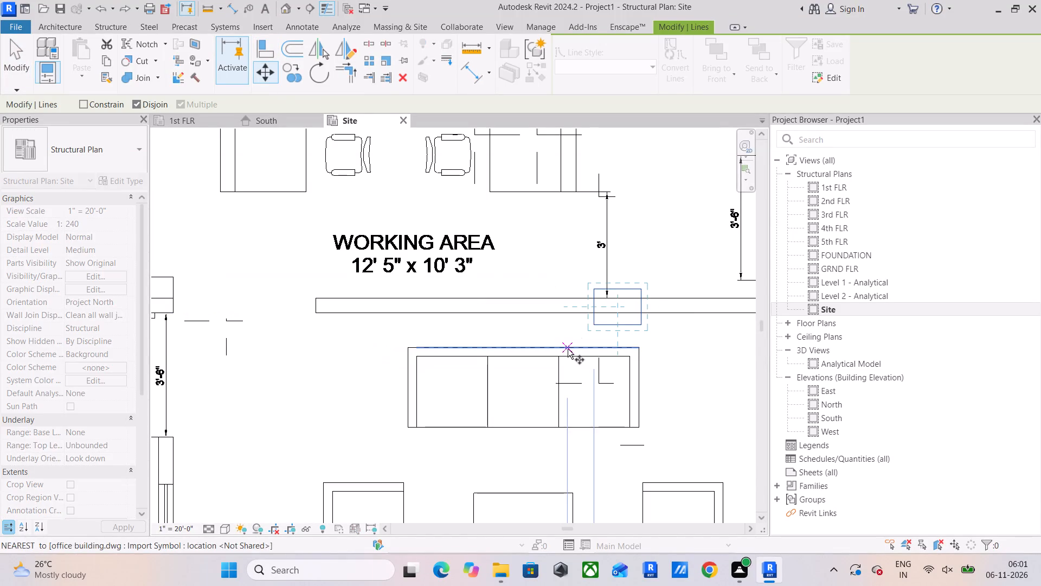
pyautogui.click(595, 320)
pyautogui.click(595, 313)
pyautogui.scroll(-2, 595, 328)
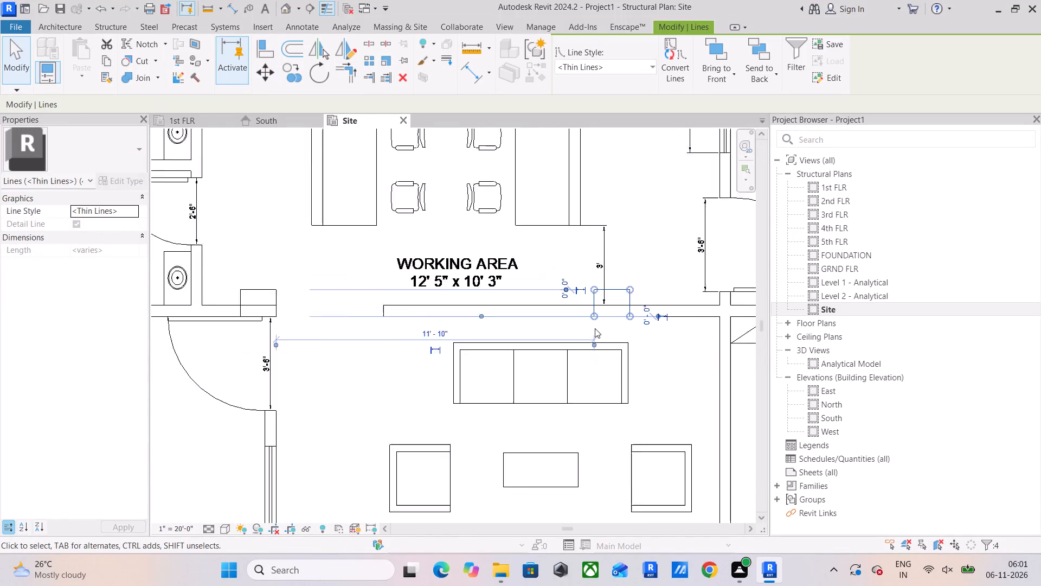
pyautogui.scroll(-1, 595, 328)
pyautogui.press('Escape')
# Copy the working area wall's rectangle to the west end of the conference room's south wall, beside the door.
pyautogui.moveTo(619, 324); pyautogui.dragTo(557, 352, button='middle')
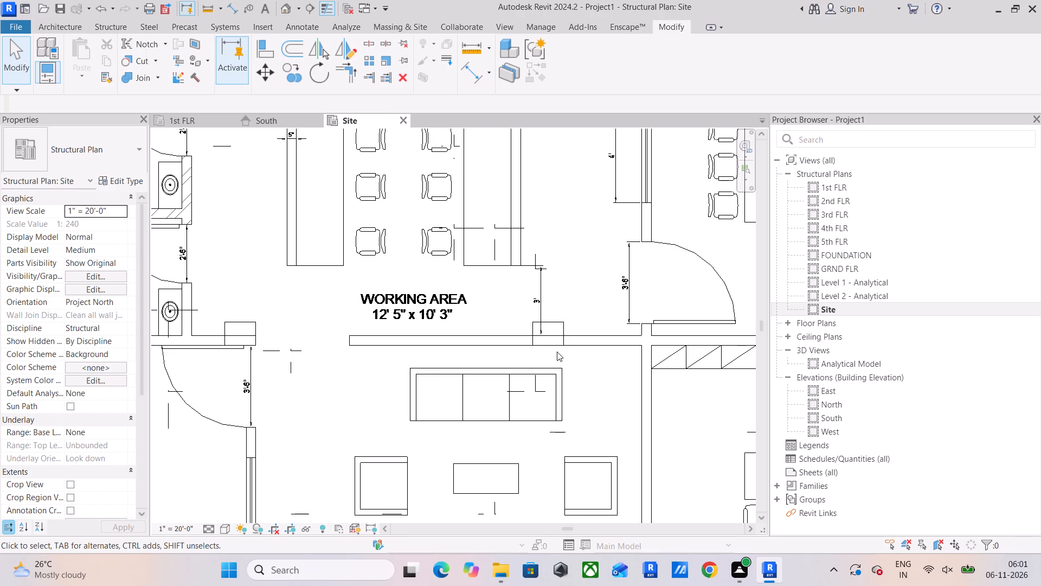
pyautogui.scroll(-3, 557, 352)
pyautogui.moveTo(557, 352); pyautogui.dragTo(557, 344, button='middle')
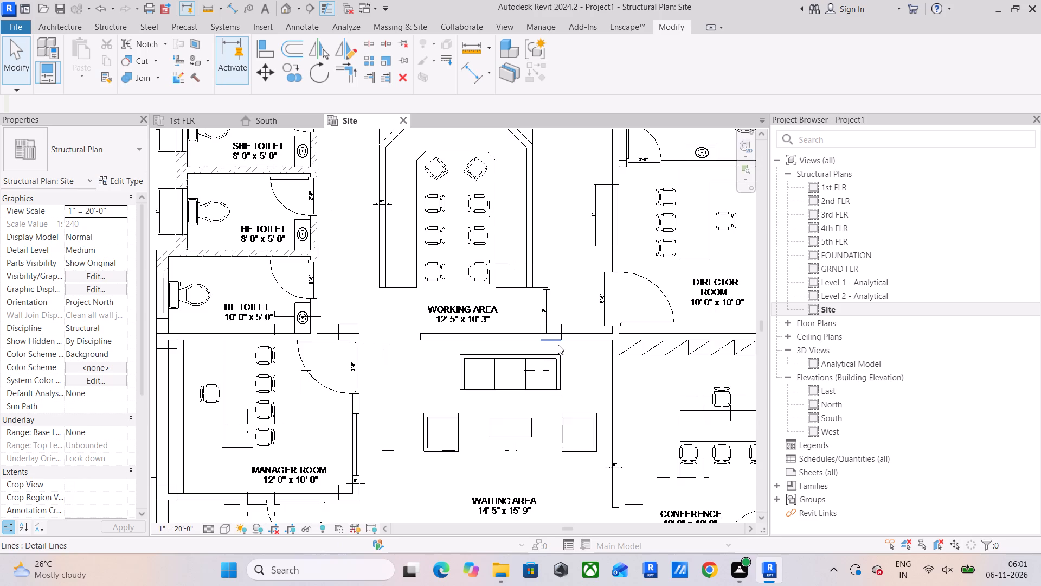
pyautogui.scroll(-3, 558, 345)
pyautogui.moveTo(581, 356); pyautogui.dragTo(506, 408, button='middle')
pyautogui.moveTo(509, 430); pyautogui.dragTo(526, 472, button='middle')
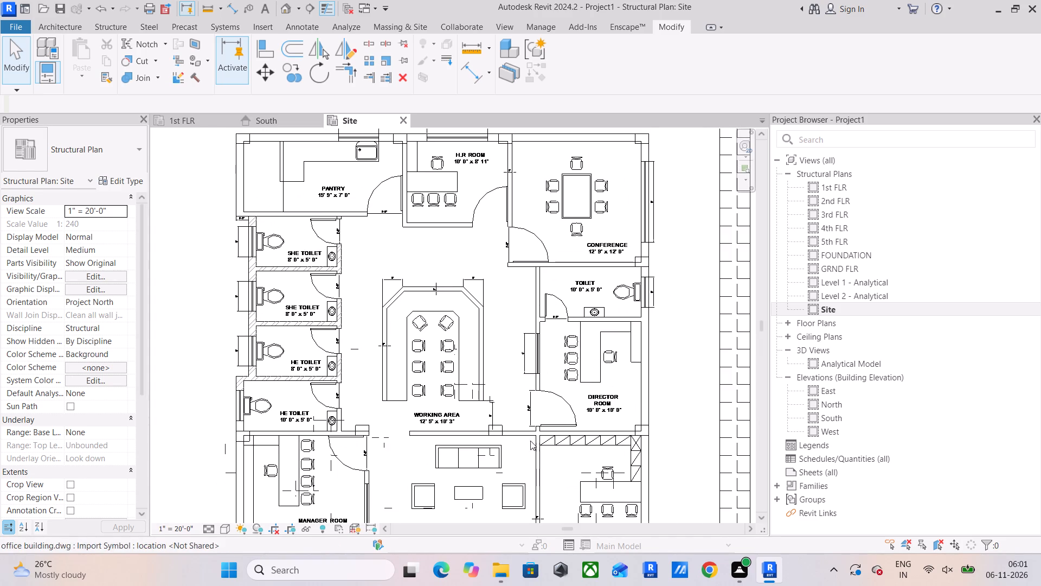
pyautogui.scroll(4, 433, 426)
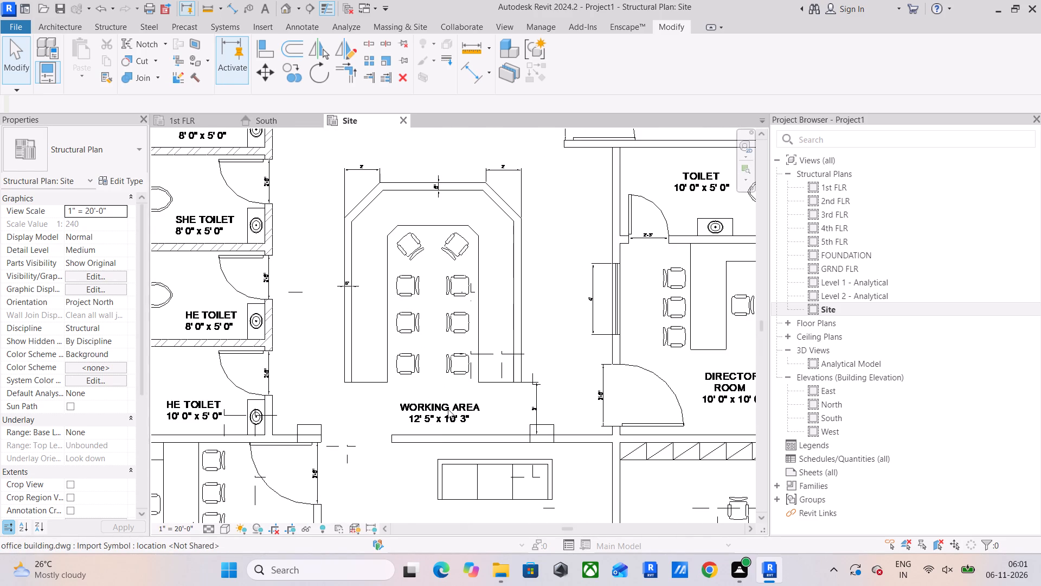
pyautogui.scroll(-2, 452, 421)
pyautogui.scroll(-1, 503, 429)
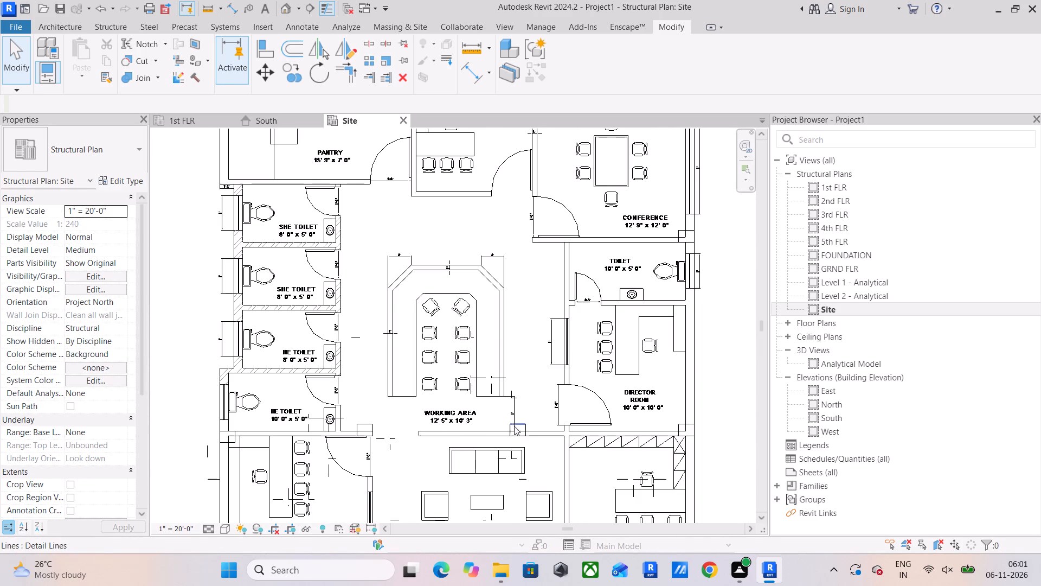
pyautogui.scroll(2, 497, 415)
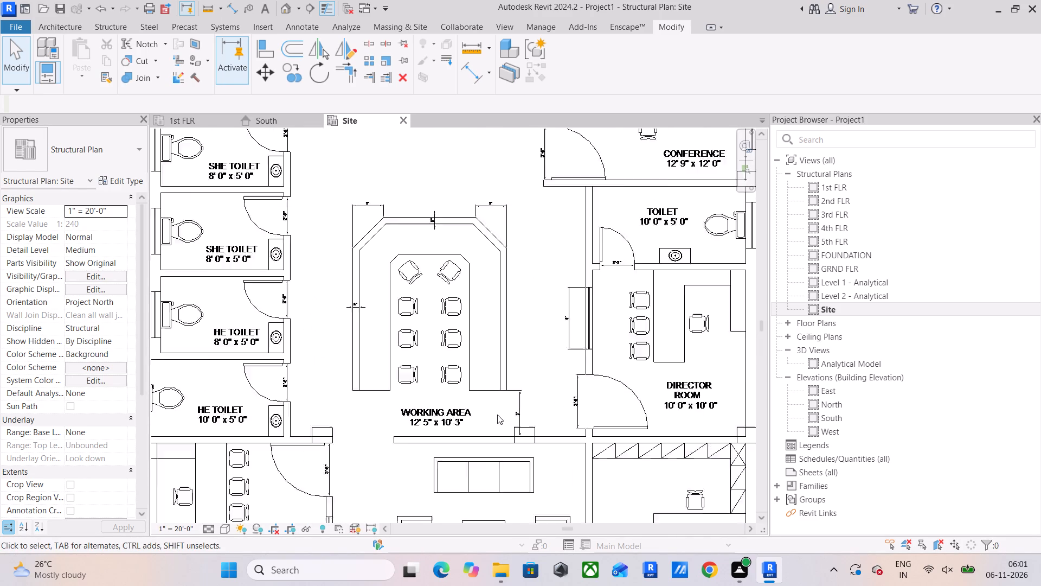
pyautogui.scroll(1, 497, 415)
pyautogui.moveTo(500, 424); pyautogui.dragTo(569, 460)
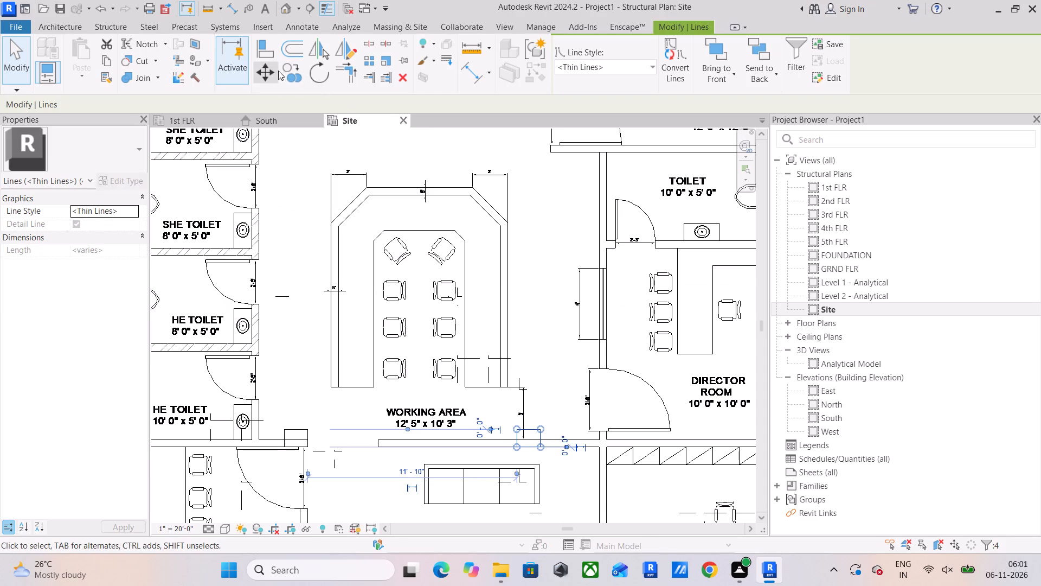
pyautogui.click(297, 72)
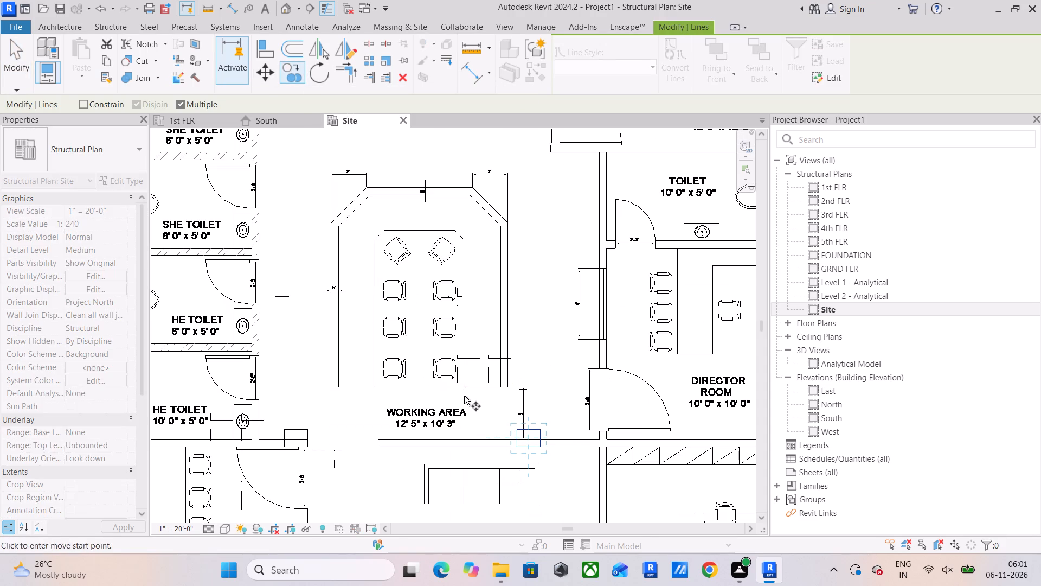
pyautogui.moveTo(517, 447); pyautogui.dragTo(519, 438)
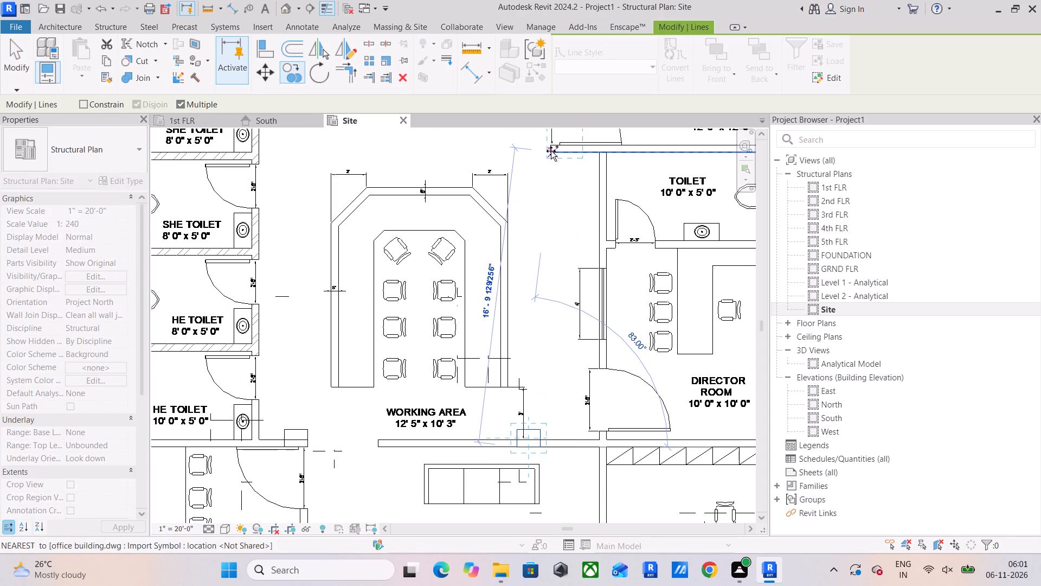
pyautogui.click(551, 151)
pyautogui.moveTo(551, 151); pyautogui.dragTo(543, 377, button='middle')
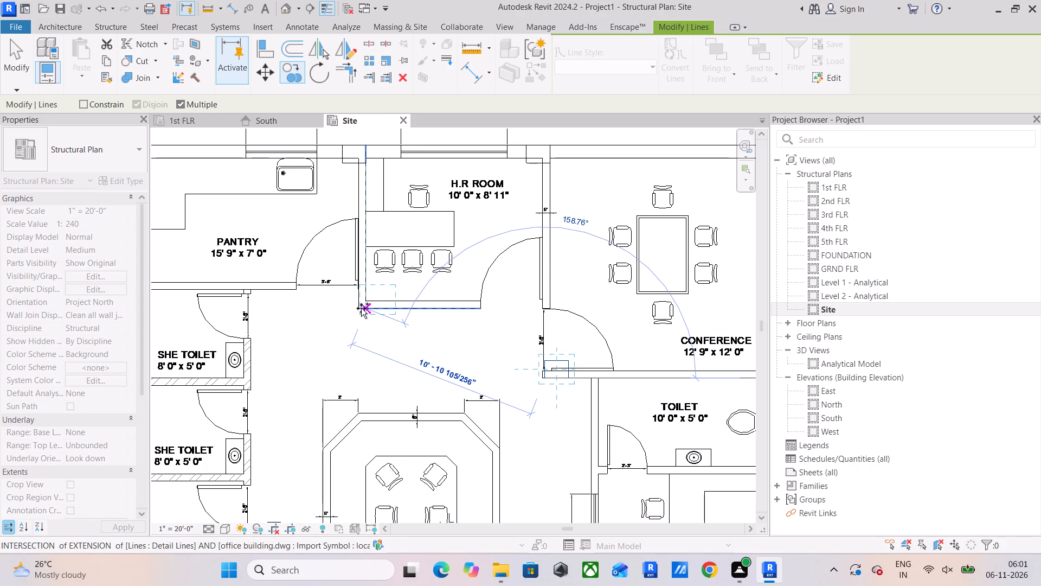
pyautogui.press('Escape')
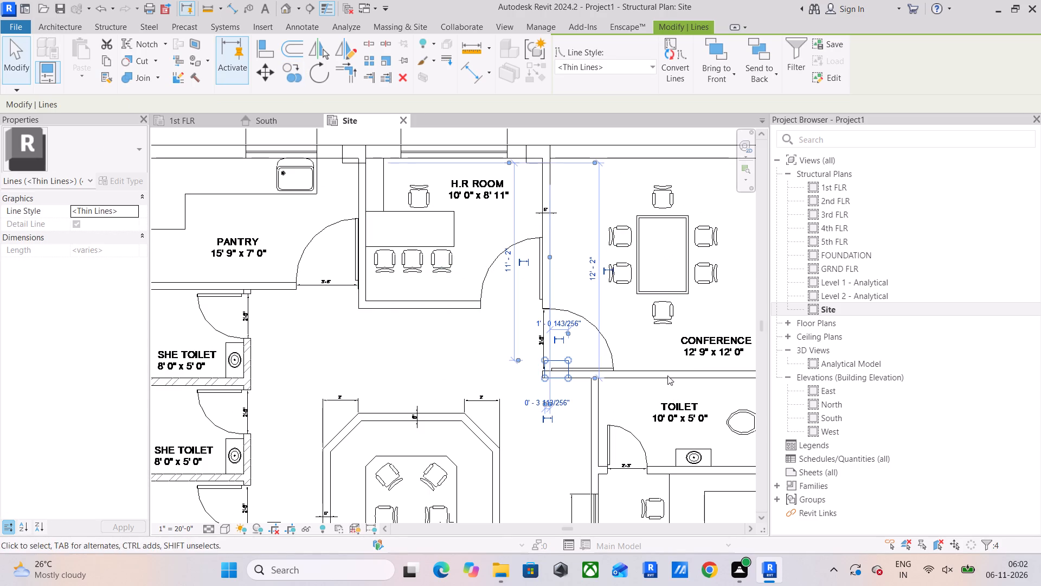
# Move the copied rectangle west, bringing its lower east corner to the west end of the conference room's south wall.
pyautogui.click(272, 73)
pyautogui.scroll(2, 595, 404)
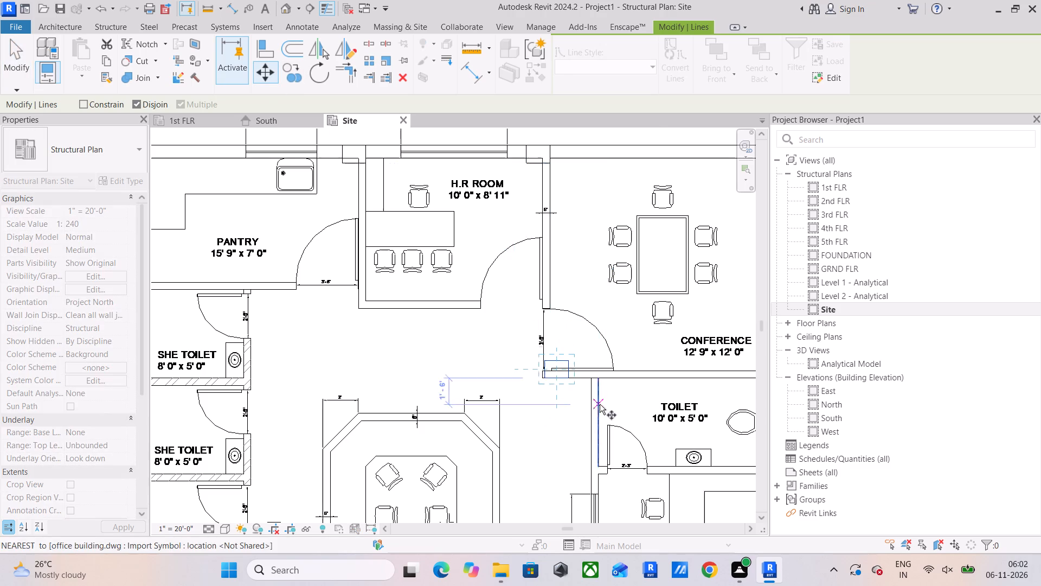
pyautogui.scroll(3, 600, 404)
pyautogui.moveTo(552, 366); pyautogui.dragTo(591, 448, button='middle')
pyautogui.moveTo(594, 356); pyautogui.dragTo(594, 412, button='middle')
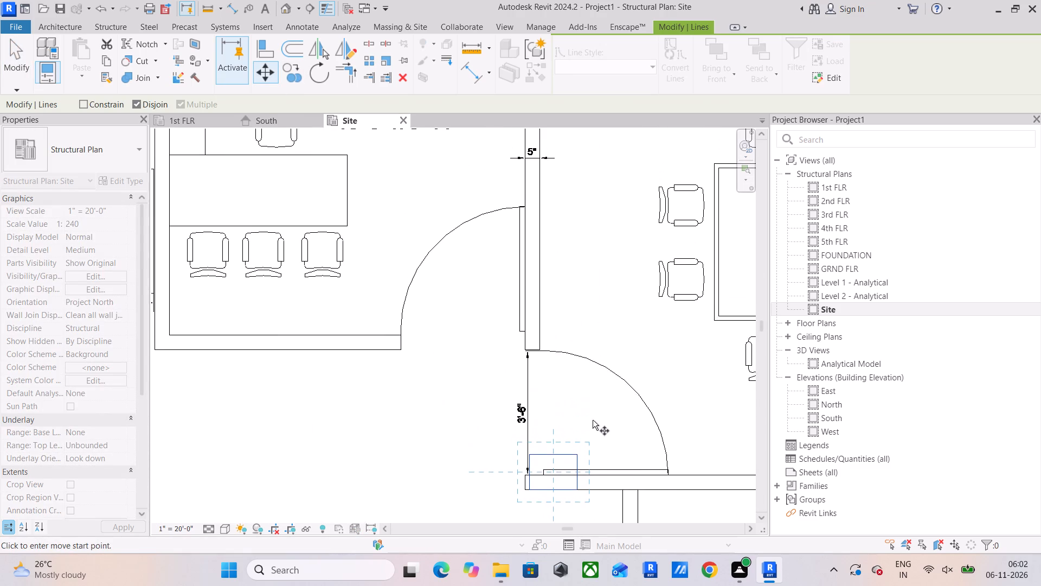
pyautogui.scroll(-5, 593, 420)
pyautogui.scroll(4, 588, 442)
pyautogui.click(581, 463)
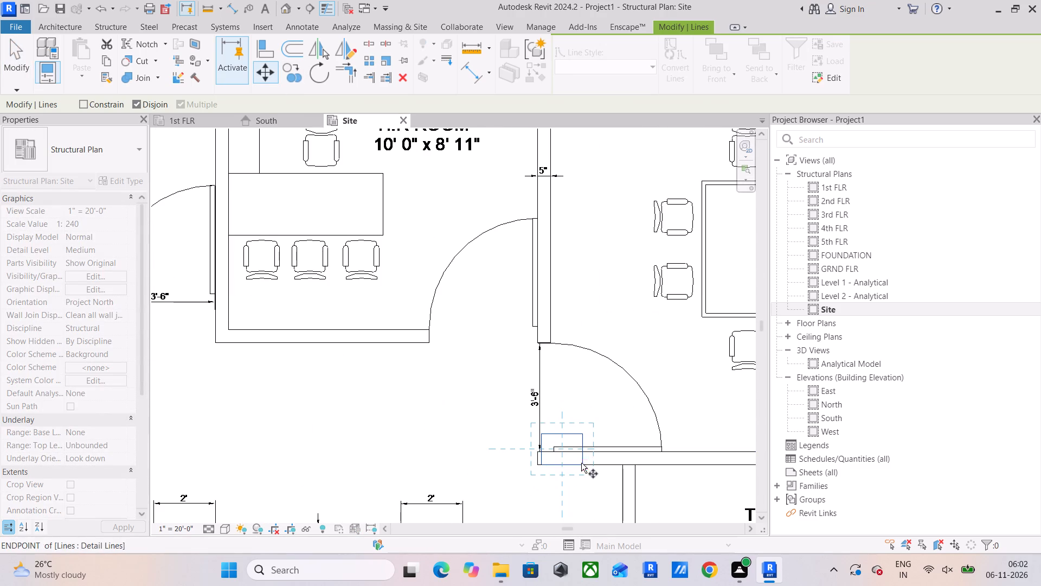
pyautogui.click(536, 460)
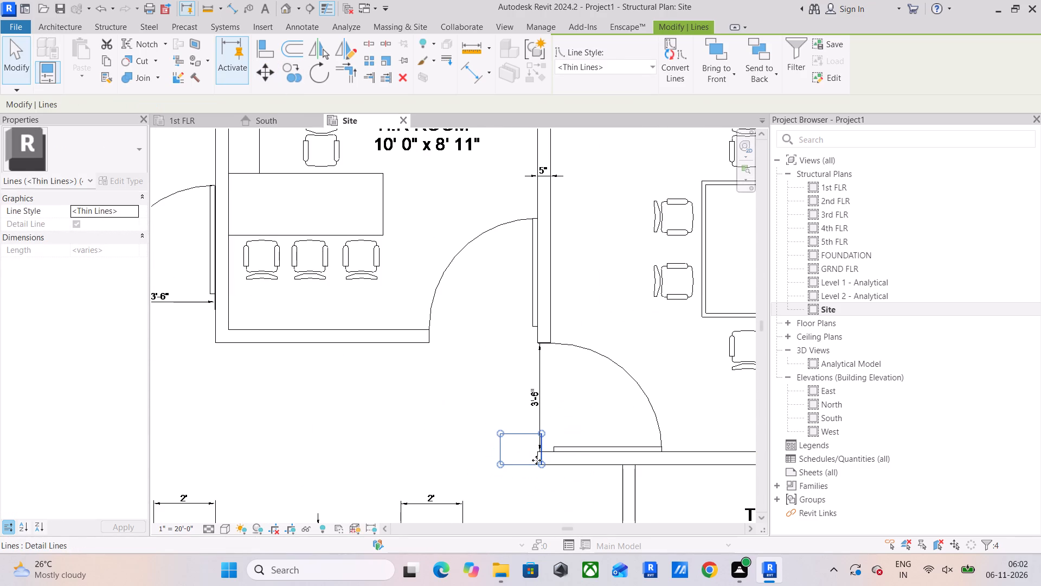
pyautogui.press('Escape')
# Nudge the rectangle farther west until its lower east corner coincides with the lower corner of the conference wall's west end.
pyautogui.scroll(-4, 593, 467)
pyautogui.moveTo(593, 467); pyautogui.dragTo(596, 417, button='middle')
pyautogui.scroll(2, 583, 407)
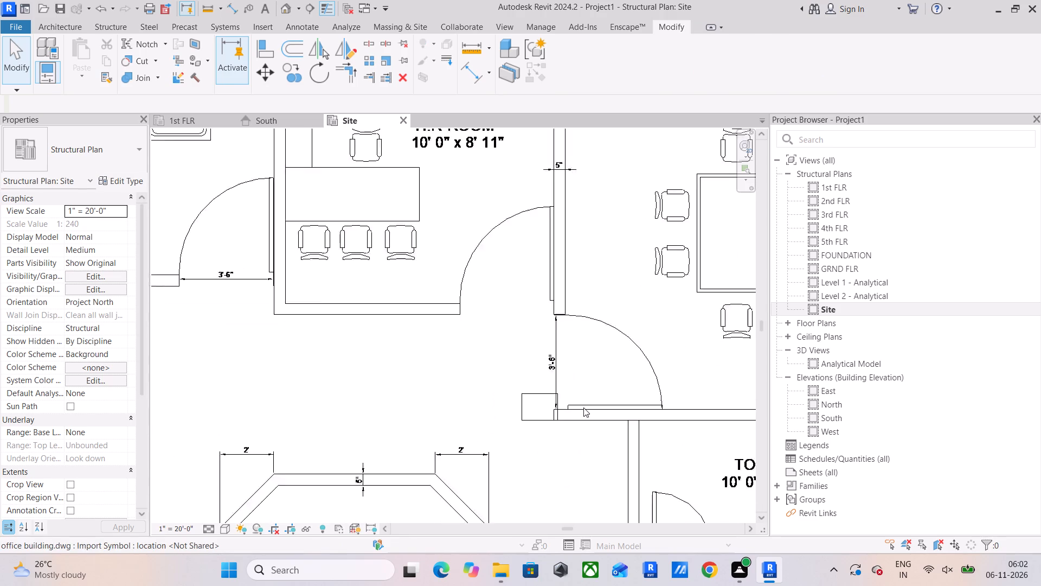
pyautogui.scroll(7, 583, 407)
pyautogui.moveTo(426, 339); pyautogui.dragTo(571, 482)
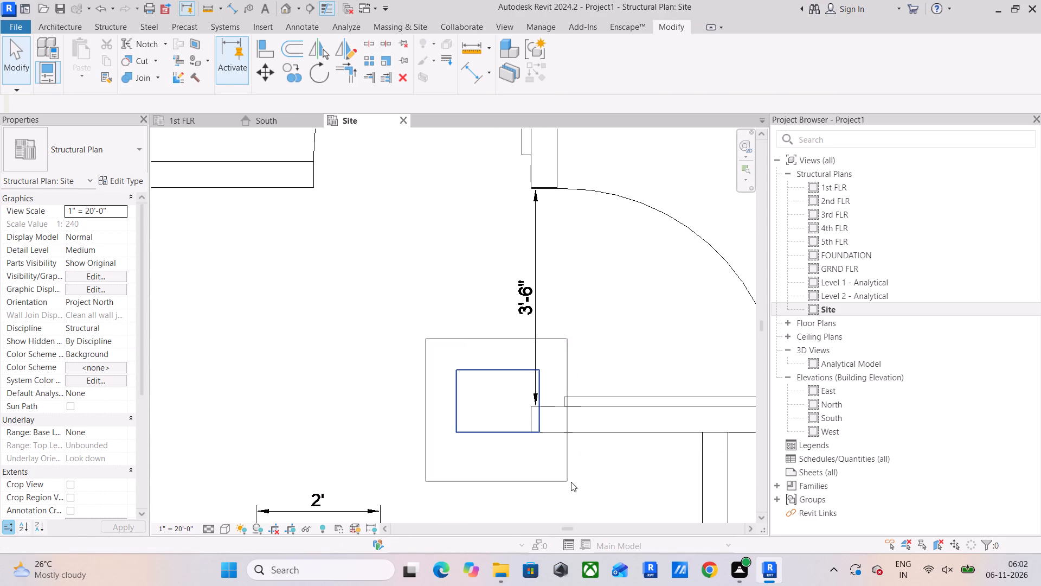
pyautogui.moveTo(571, 482); pyautogui.dragTo(609, 490)
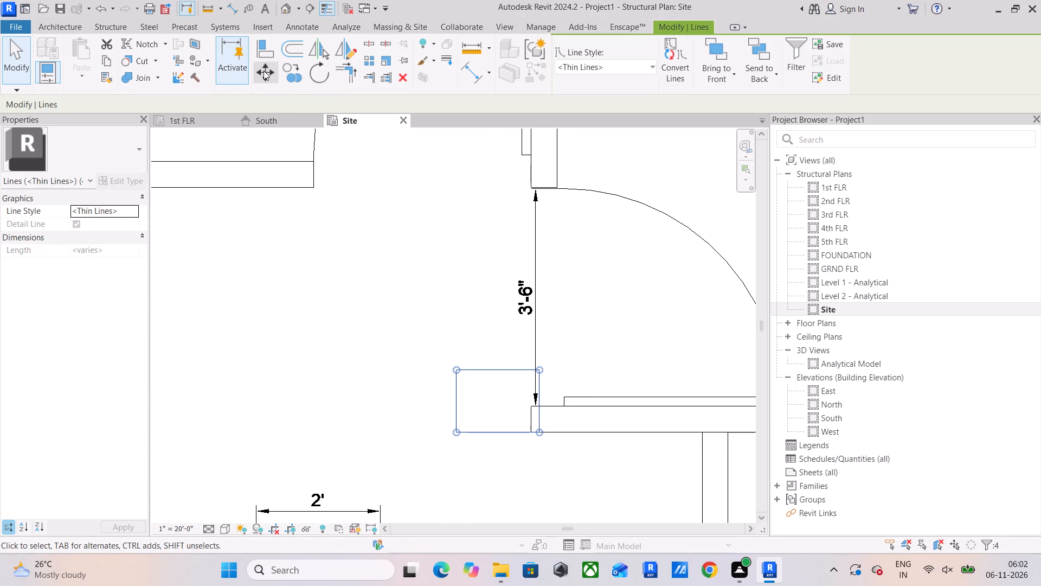
pyautogui.click(264, 71)
pyautogui.click(544, 430)
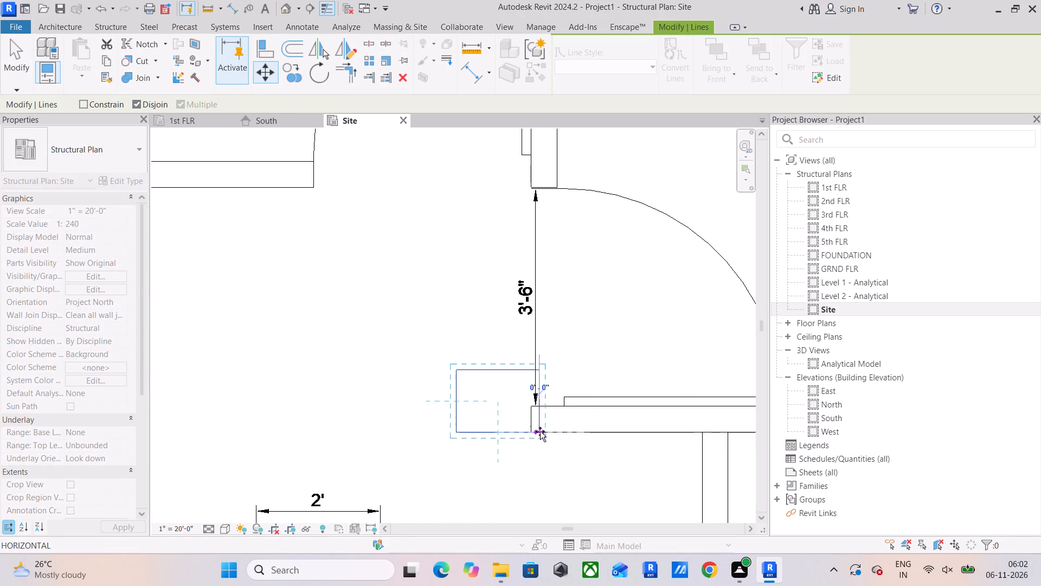
pyautogui.click(535, 431)
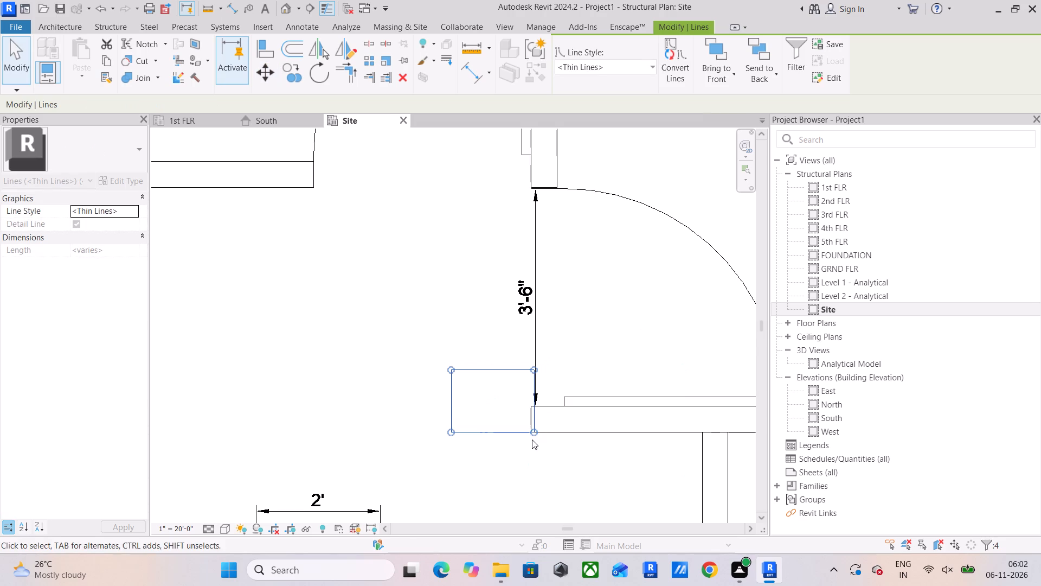
pyautogui.scroll(4, 541, 428)
pyautogui.click(269, 69)
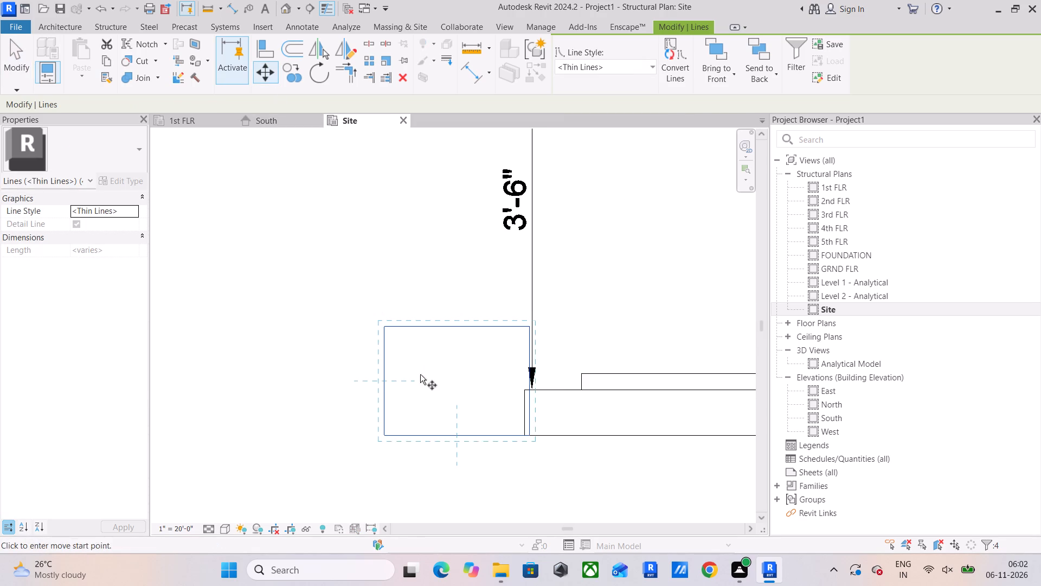
pyautogui.click(530, 434)
pyautogui.scroll(5, 529, 437)
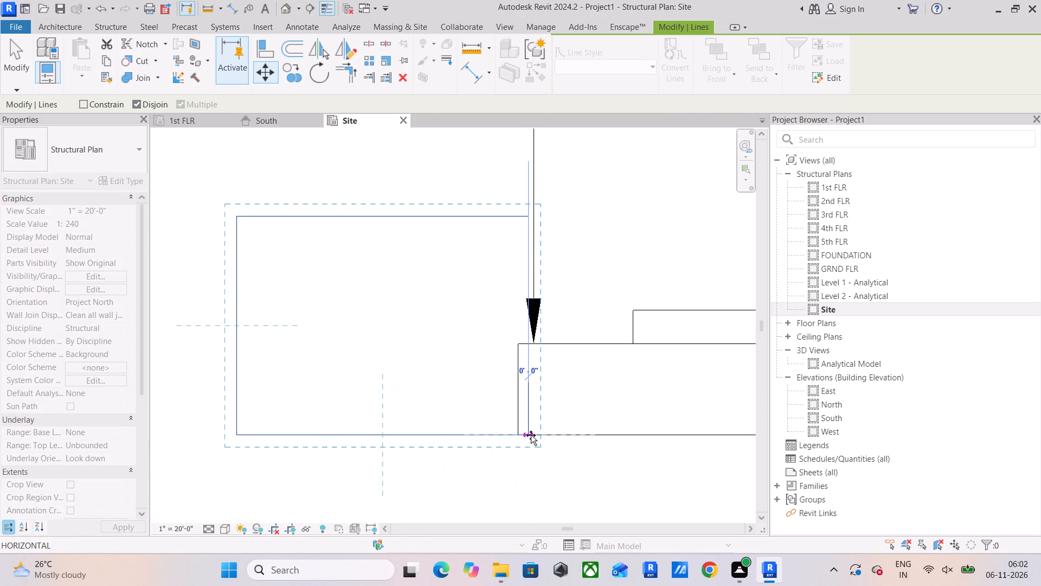
pyautogui.scroll(4, 531, 435)
pyautogui.click(508, 436)
pyautogui.scroll(-6, 508, 436)
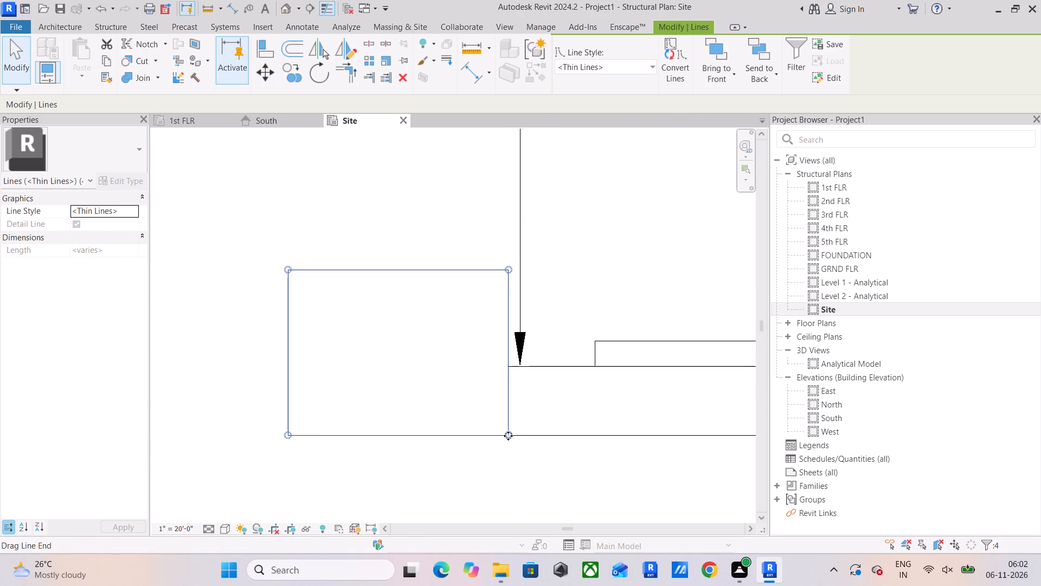
pyautogui.scroll(-15, 508, 436)
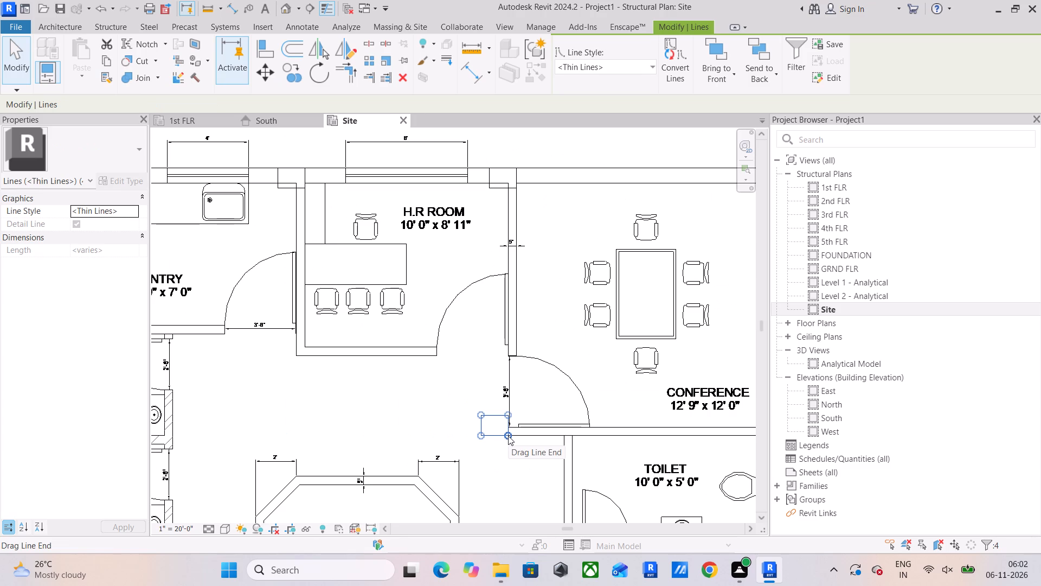
# Move the rectangle 5" east so it overlaps the west end of the conference room's south wall.
pyautogui.moveTo(454, 393); pyautogui.dragTo(500, 446)
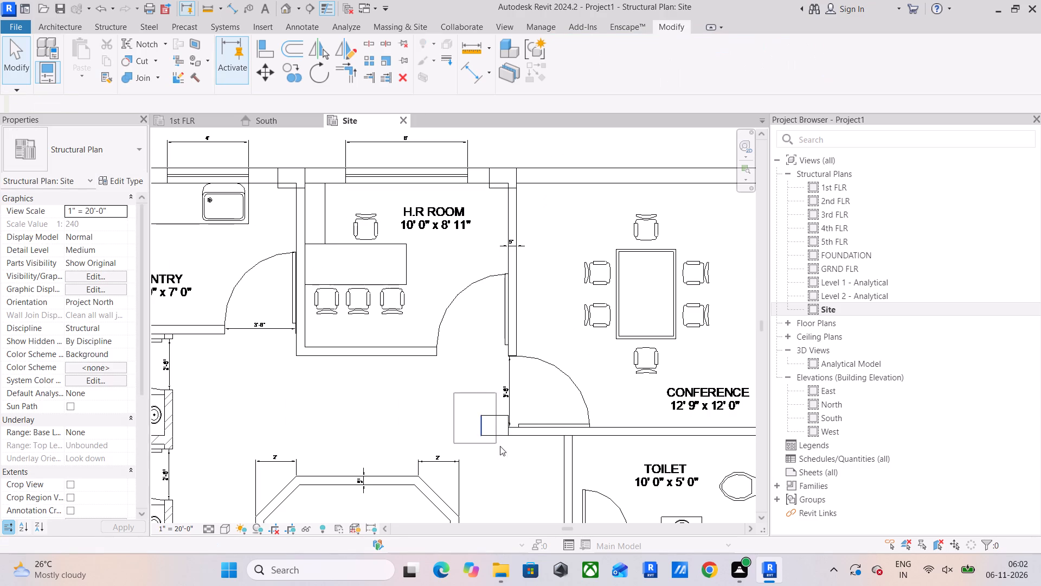
pyautogui.moveTo(500, 446); pyautogui.dragTo(536, 466)
pyautogui.click(265, 74)
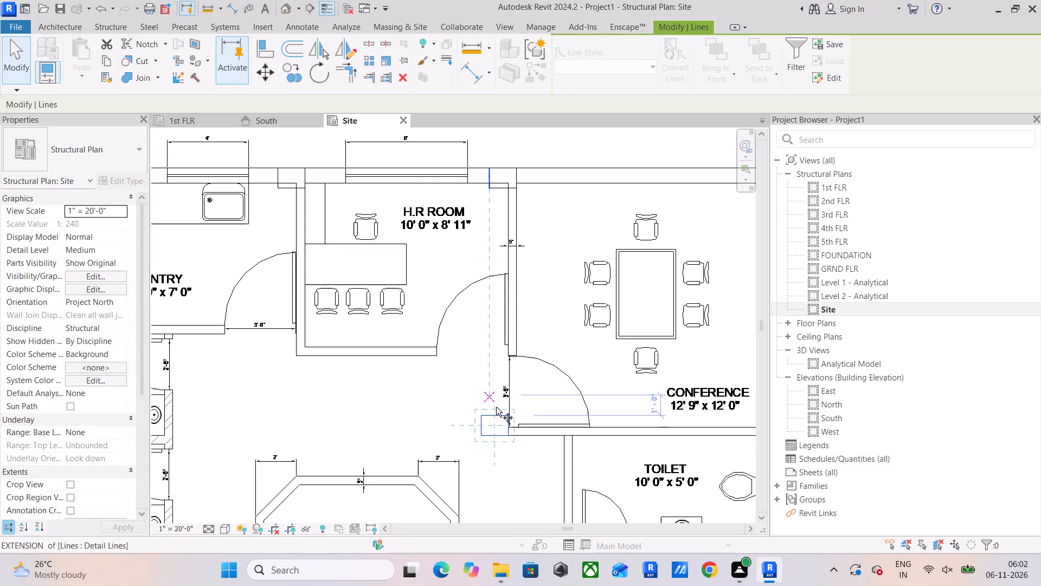
pyautogui.scroll(7, 519, 434)
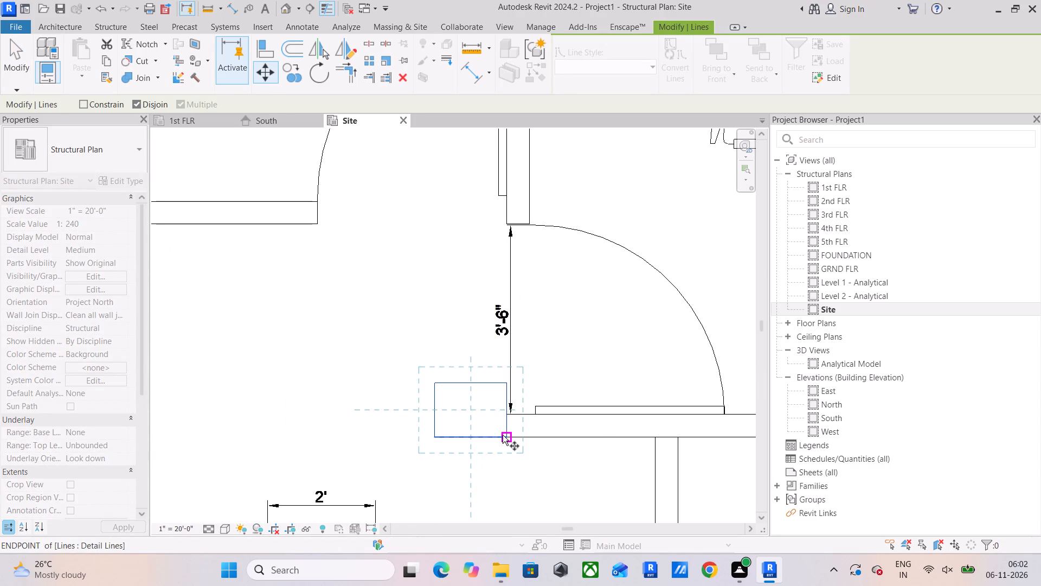
pyautogui.click(503, 435)
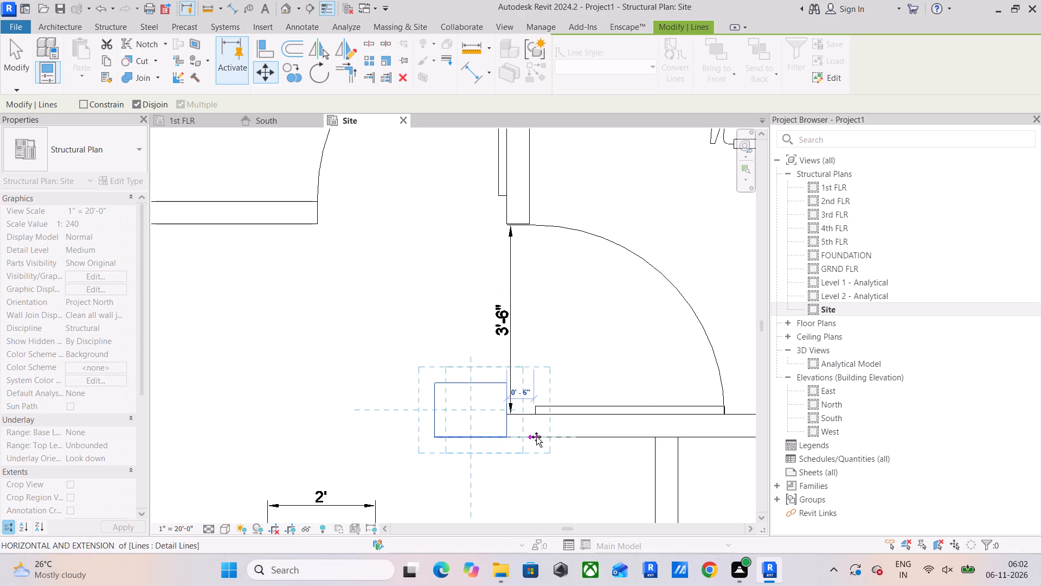
pyautogui.press('5')
pyautogui.hotkey('shift', '"')
pyautogui.press('Return')
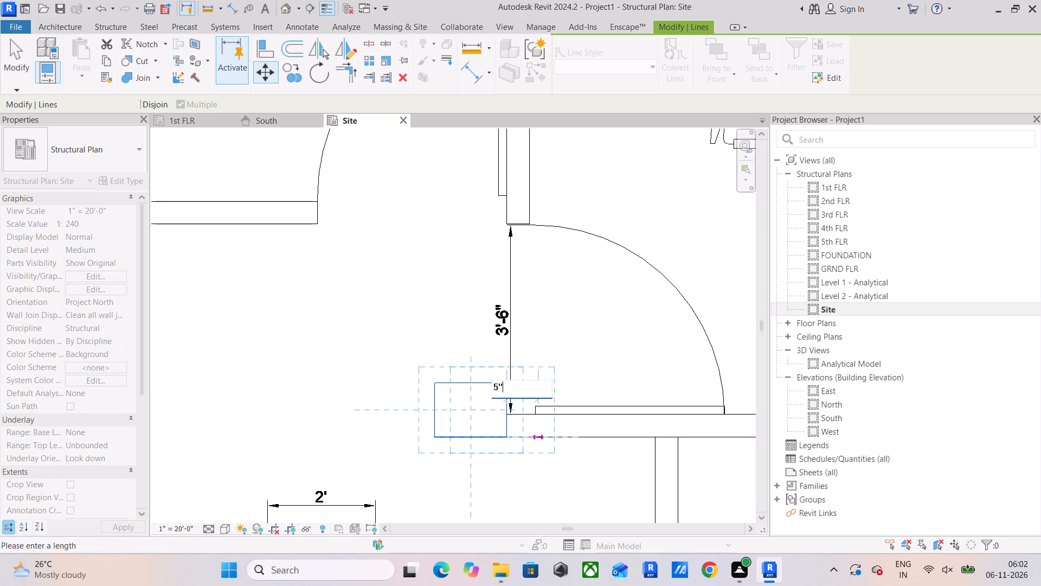
# Move the rectangle south so its top edge aligns with the north face of the conference room's south wall.
pyautogui.scroll(-2, 536, 437)
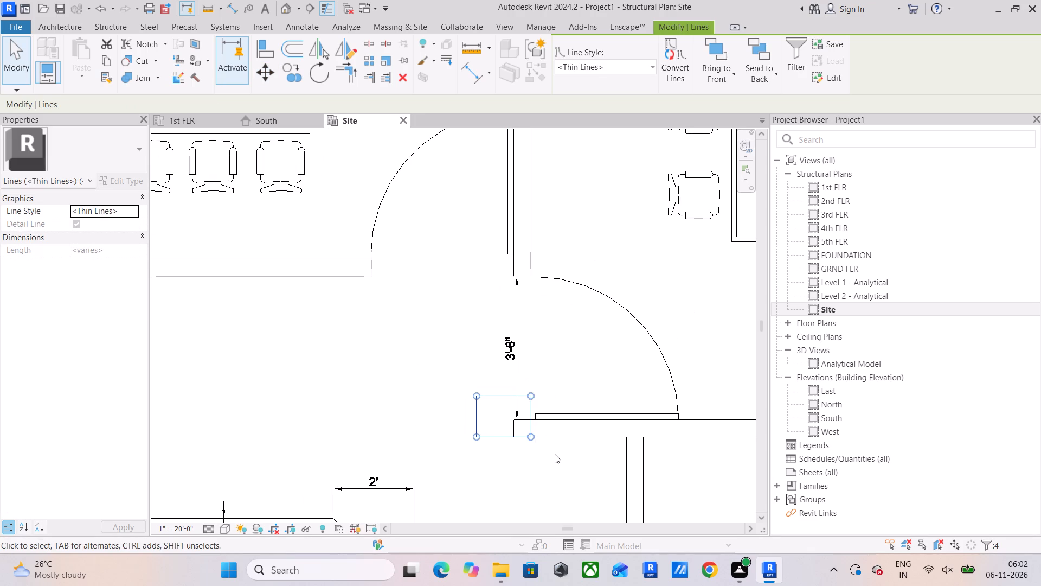
pyautogui.scroll(-3, 554, 465)
pyautogui.moveTo(554, 465); pyautogui.dragTo(555, 353, button='middle')
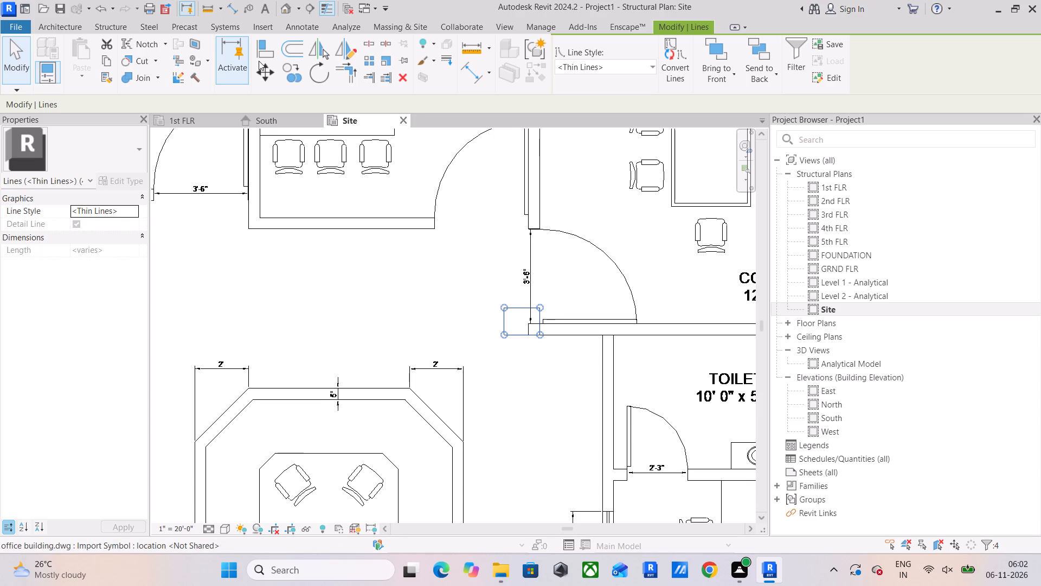
pyautogui.click(273, 66)
pyautogui.scroll(6, 531, 301)
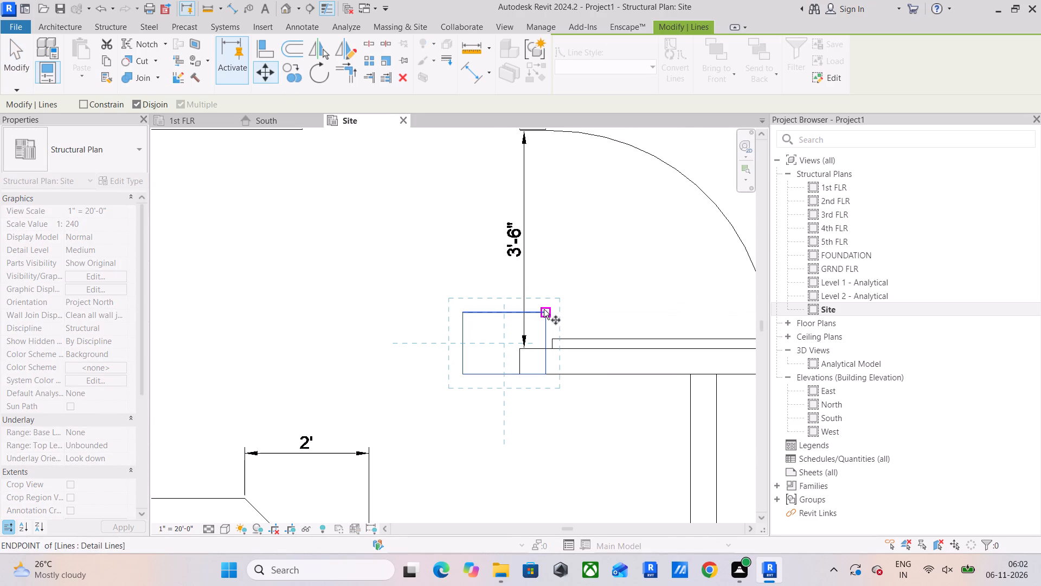
pyautogui.click(544, 308)
pyautogui.click(542, 350)
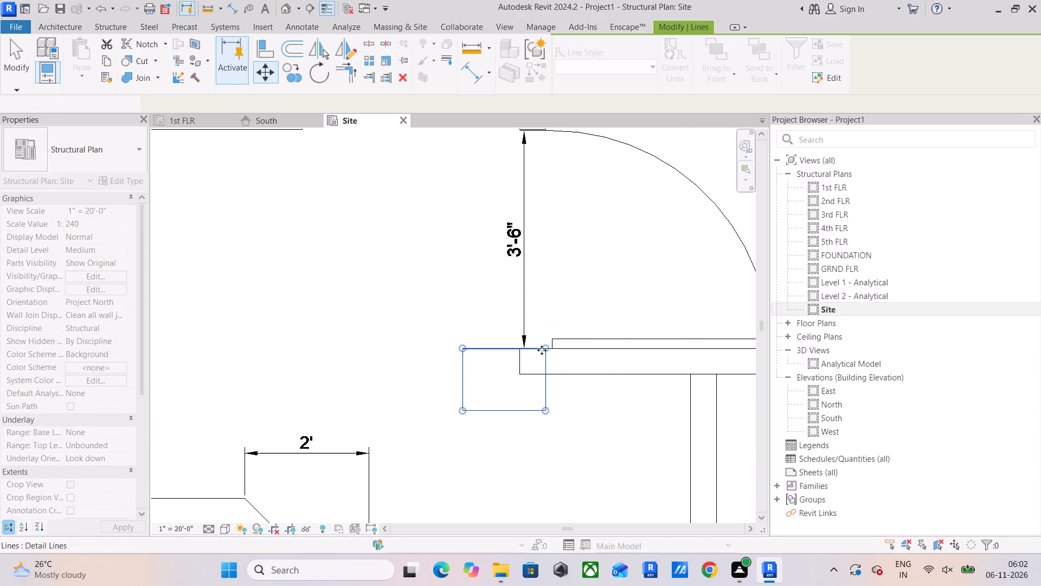
pyautogui.scroll(-4, 542, 353)
pyautogui.scroll(-3, 596, 406)
pyautogui.moveTo(596, 407); pyautogui.dragTo(605, 328, button='middle')
pyautogui.scroll(-2, 605, 333)
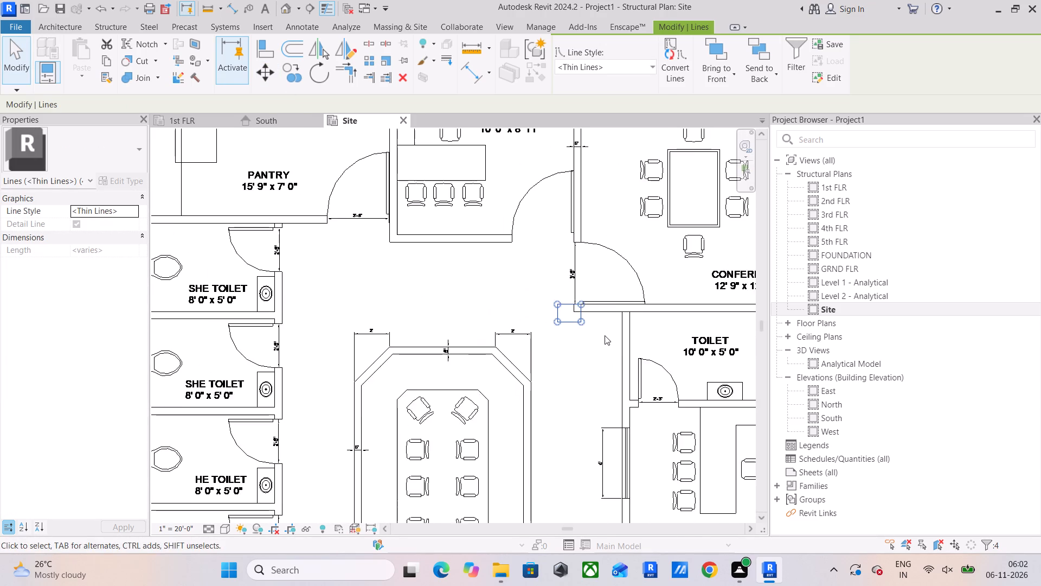
pyautogui.moveTo(605, 355); pyautogui.dragTo(605, 384, button='middle')
pyautogui.press('Escape')
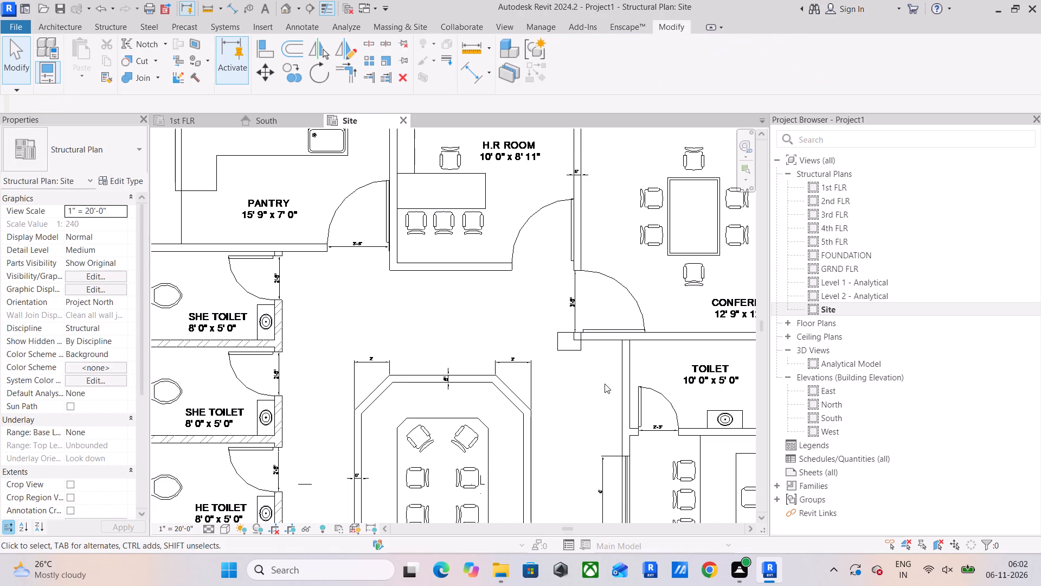
# Copy the conference wall's rectangle about 16'-3" west to the toilets' east wall, at the partition between the two SHE TOILET rooms.
pyautogui.scroll(3, 561, 334)
pyautogui.scroll(-4, 561, 334)
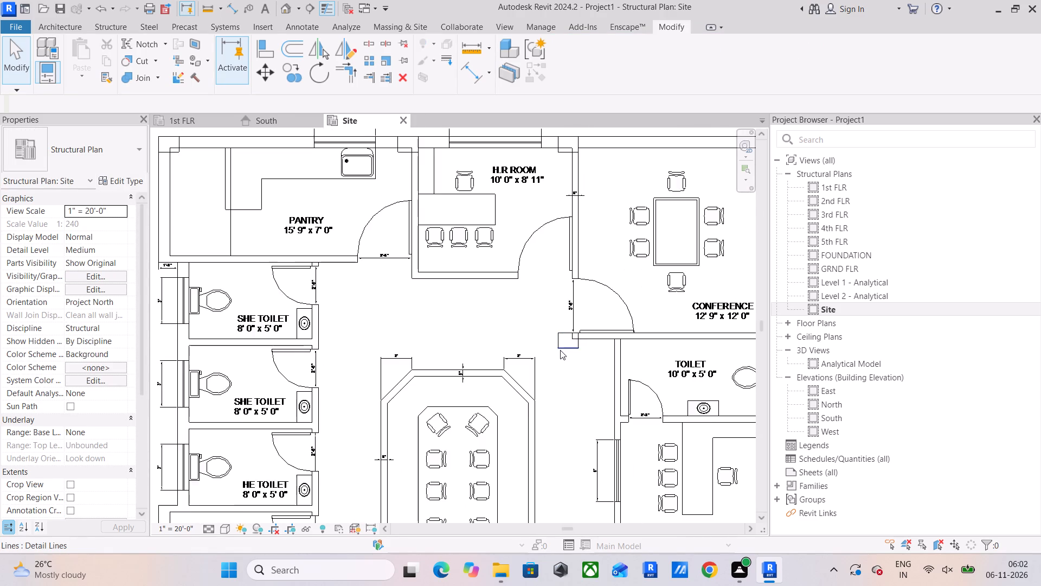
pyautogui.moveTo(560, 355); pyautogui.dragTo(568, 397, button='middle')
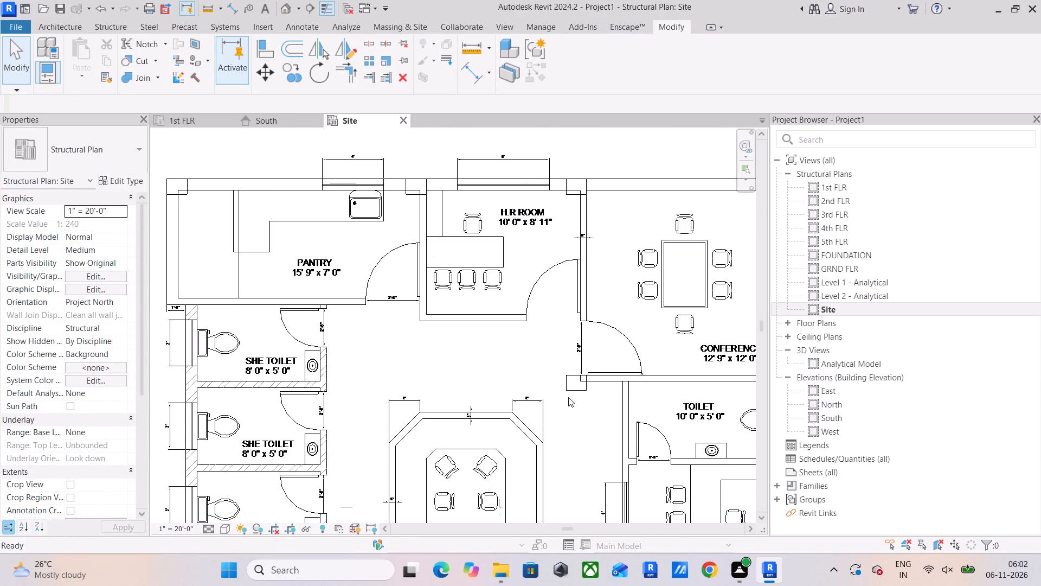
pyautogui.moveTo(548, 408); pyautogui.dragTo(576, 358, button='middle')
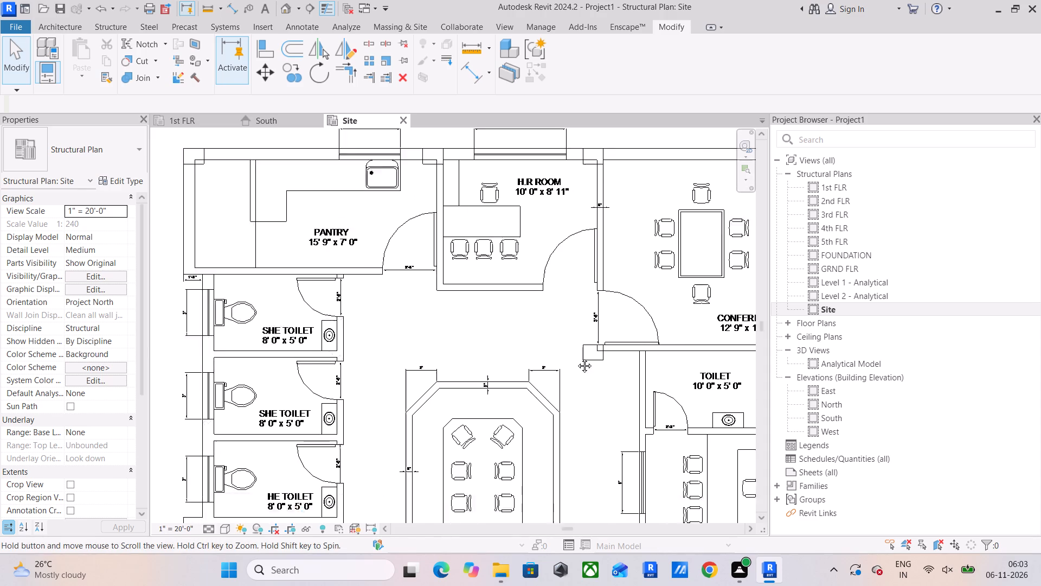
pyautogui.moveTo(576, 358); pyautogui.dragTo(577, 356, button='middle')
pyautogui.moveTo(573, 360); pyautogui.dragTo(593, 366, button='middle')
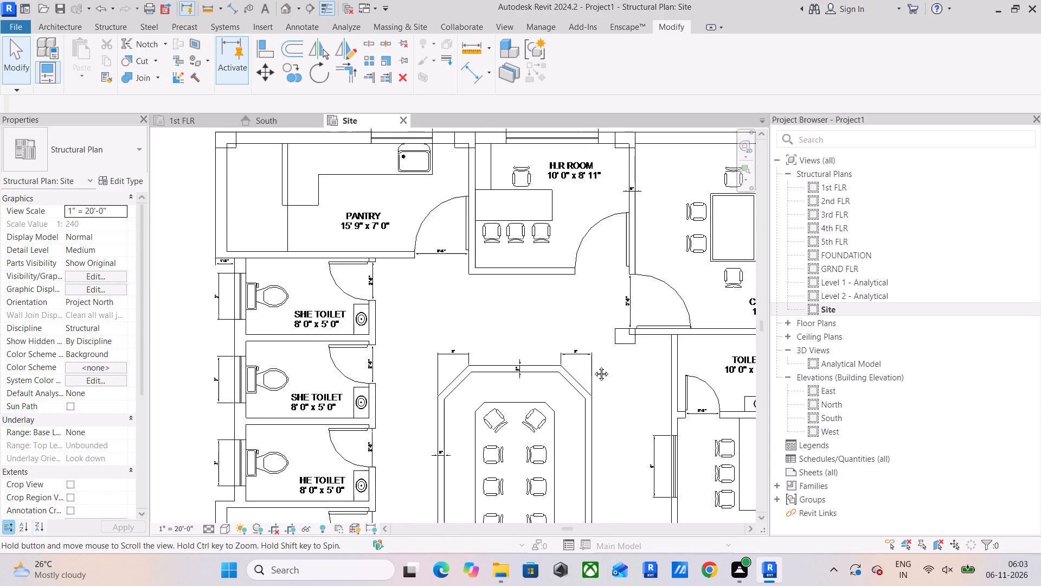
pyautogui.moveTo(593, 366); pyautogui.dragTo(633, 320, button='middle')
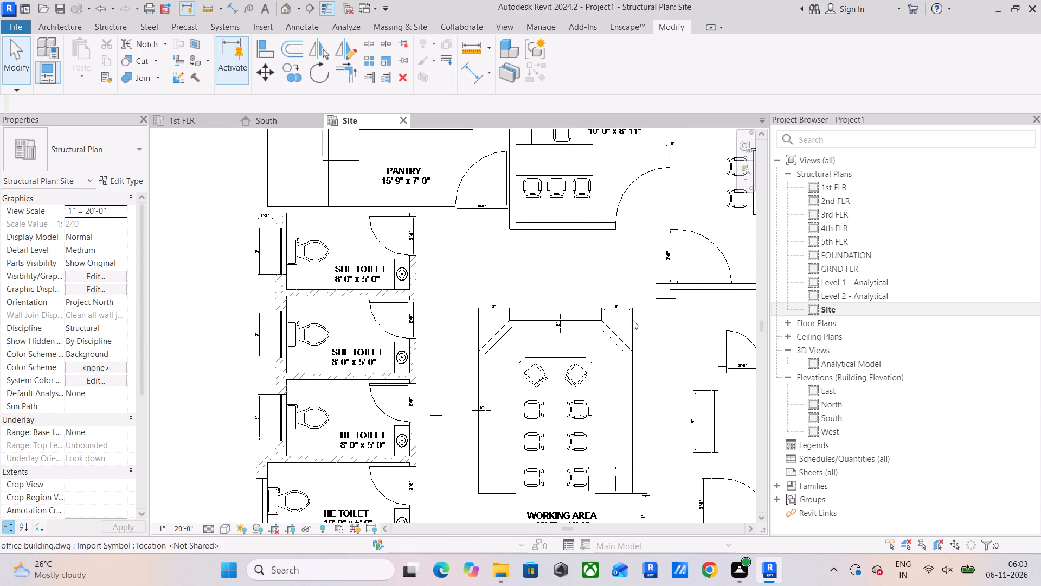
pyautogui.moveTo(638, 275); pyautogui.dragTo(707, 323)
pyautogui.click(286, 70)
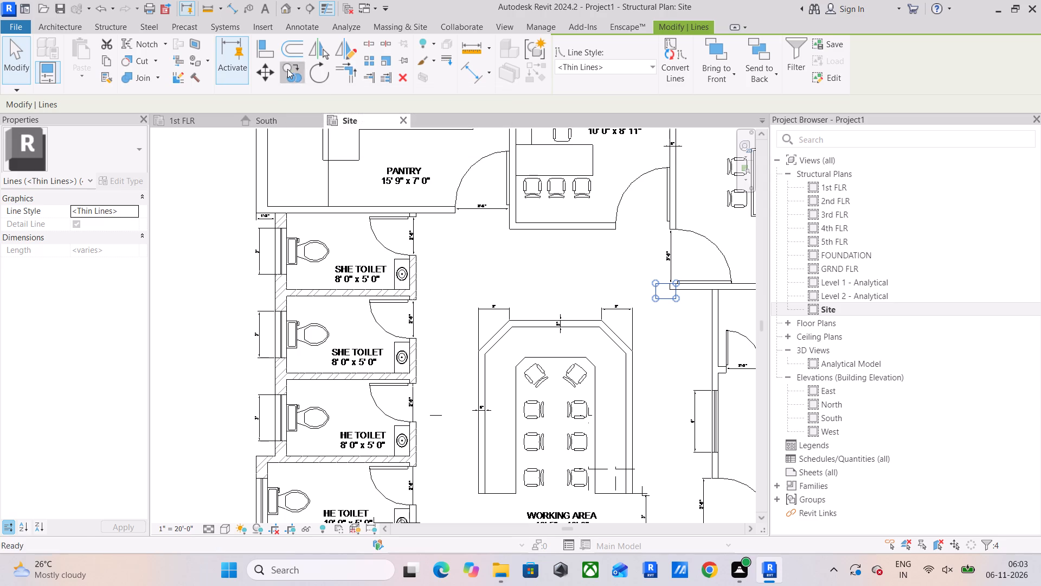
pyautogui.click(658, 281)
pyautogui.scroll(-2, 404, 267)
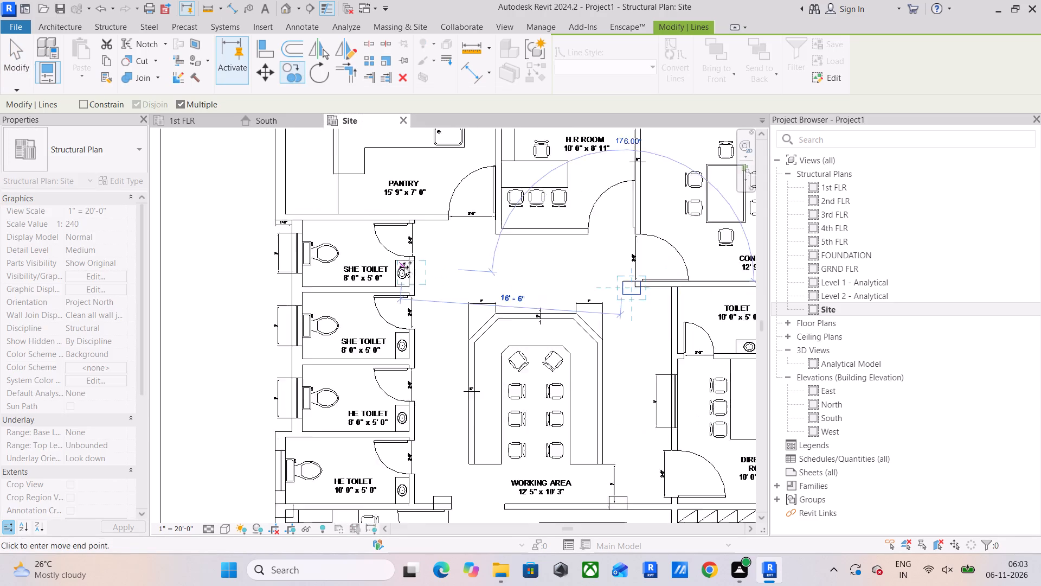
pyautogui.moveTo(404, 267); pyautogui.dragTo(433, 345, button='middle')
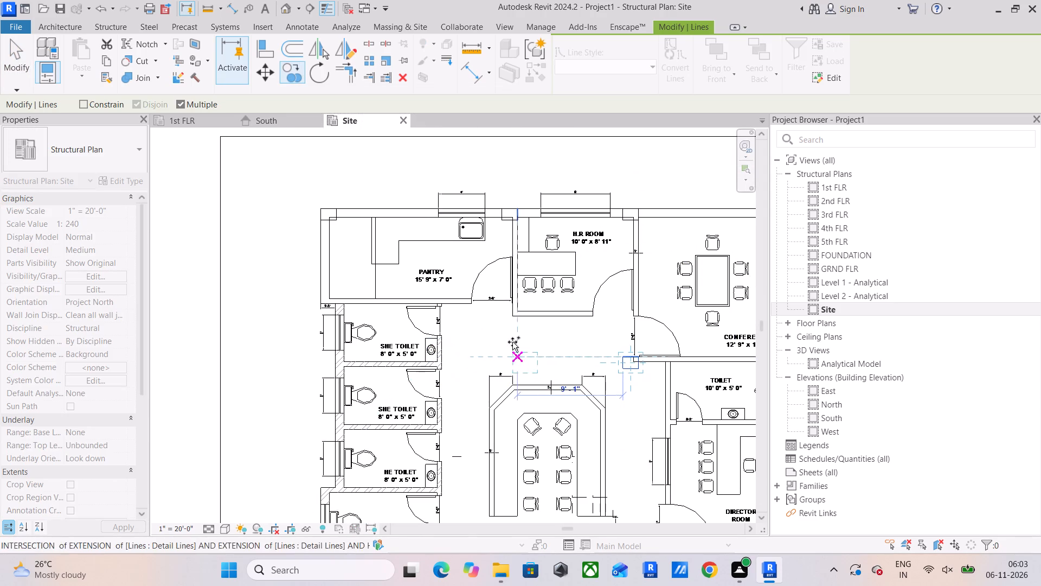
pyautogui.scroll(8, 439, 359)
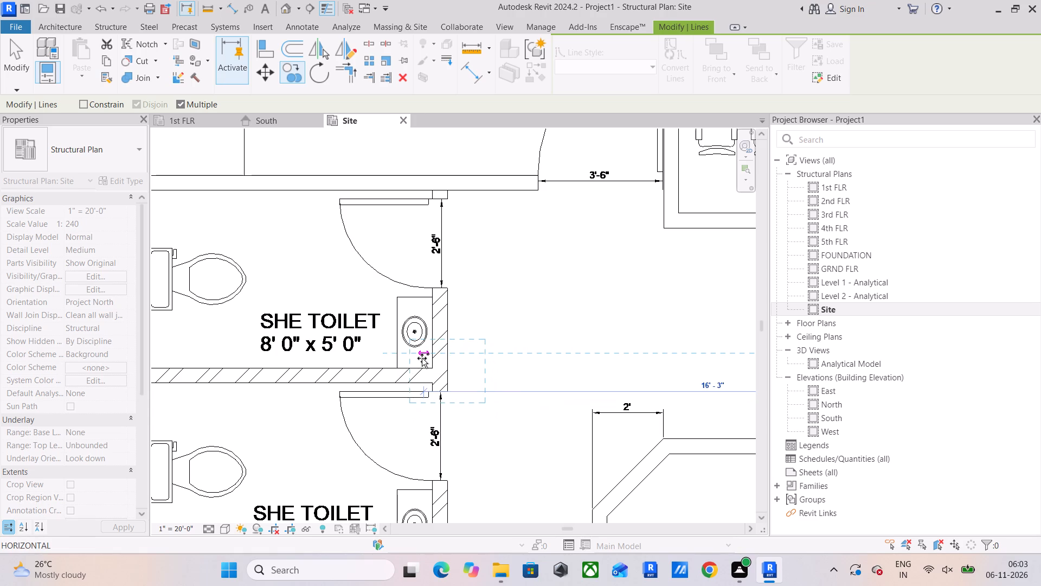
pyautogui.click(422, 358)
pyautogui.scroll(3, 422, 358)
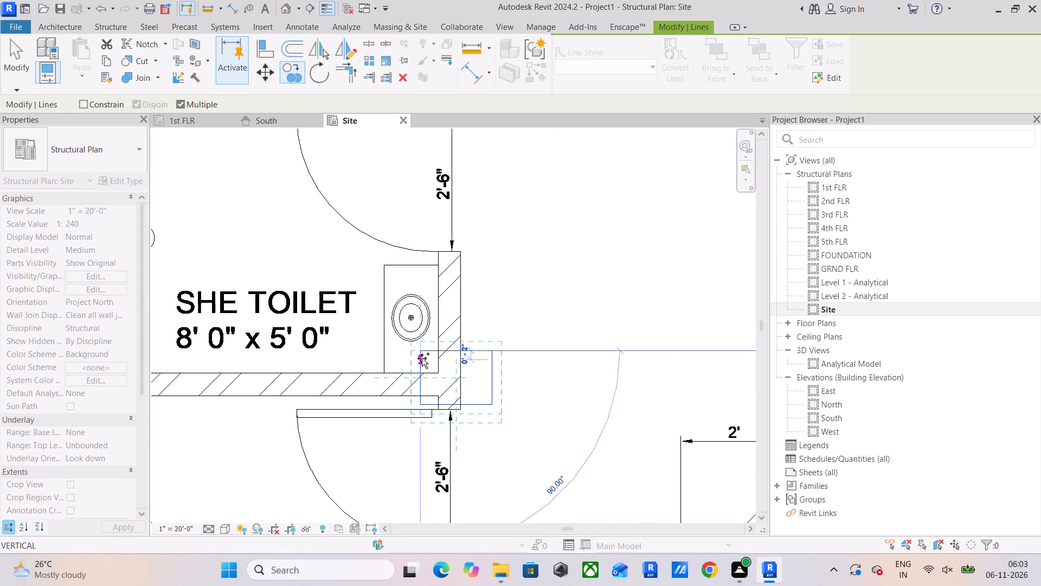
pyautogui.scroll(-3, 425, 354)
pyautogui.press('Escape')
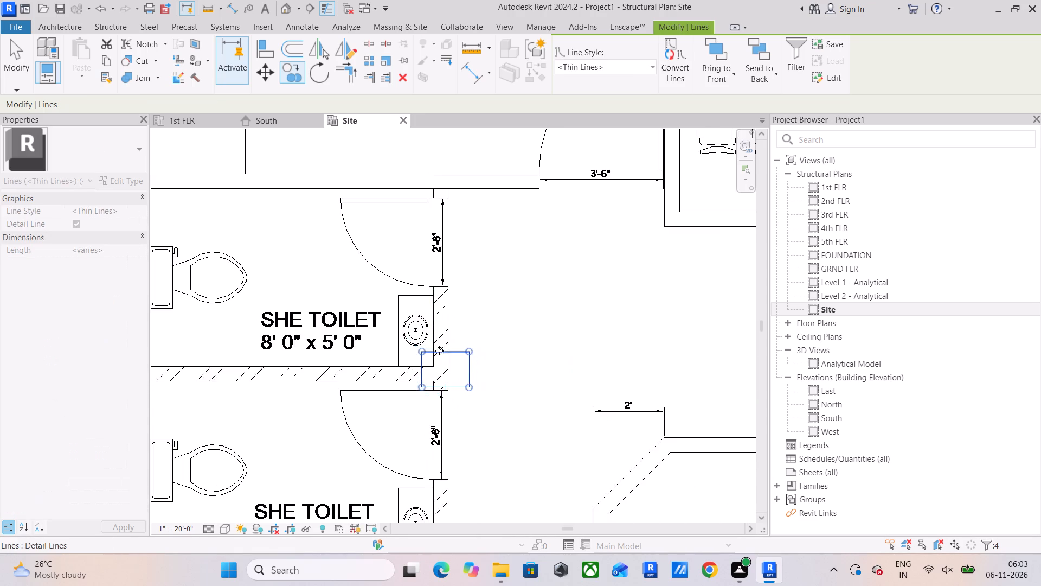
# Move the copied rectangle west so its east edge aligns with the outer face of the toilets' east wall.
pyautogui.scroll(-11, 440, 349)
pyautogui.moveTo(451, 356); pyautogui.dragTo(503, 235, button='middle')
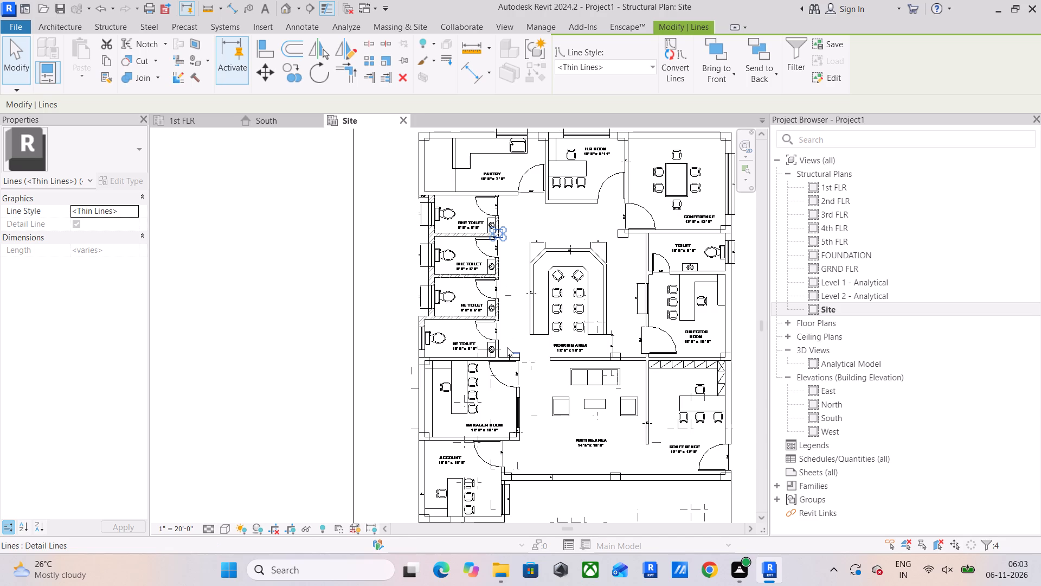
pyautogui.scroll(8, 527, 230)
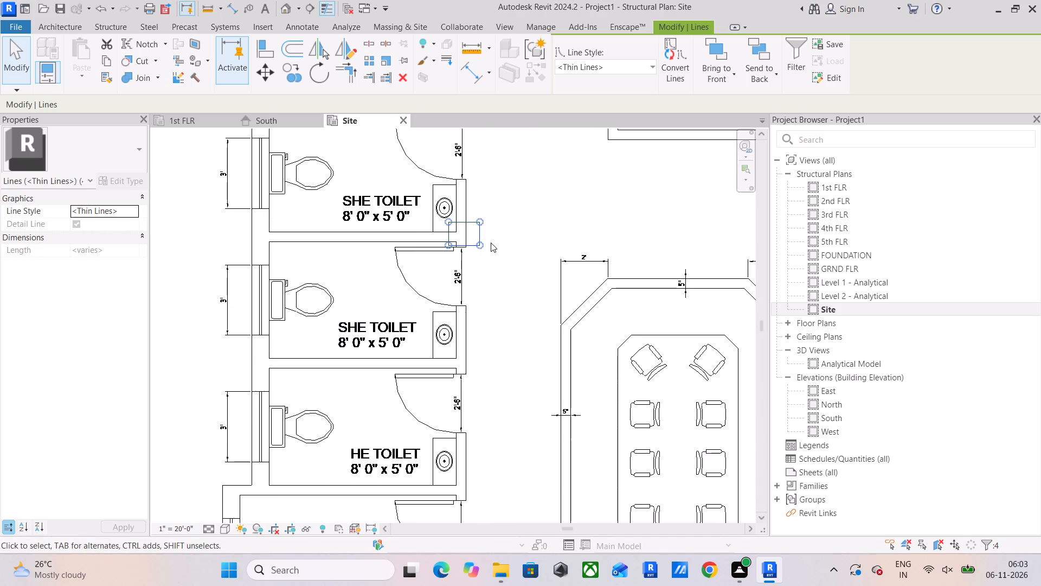
pyautogui.moveTo(491, 243); pyautogui.dragTo(530, 352, button='middle')
pyautogui.scroll(4, 520, 347)
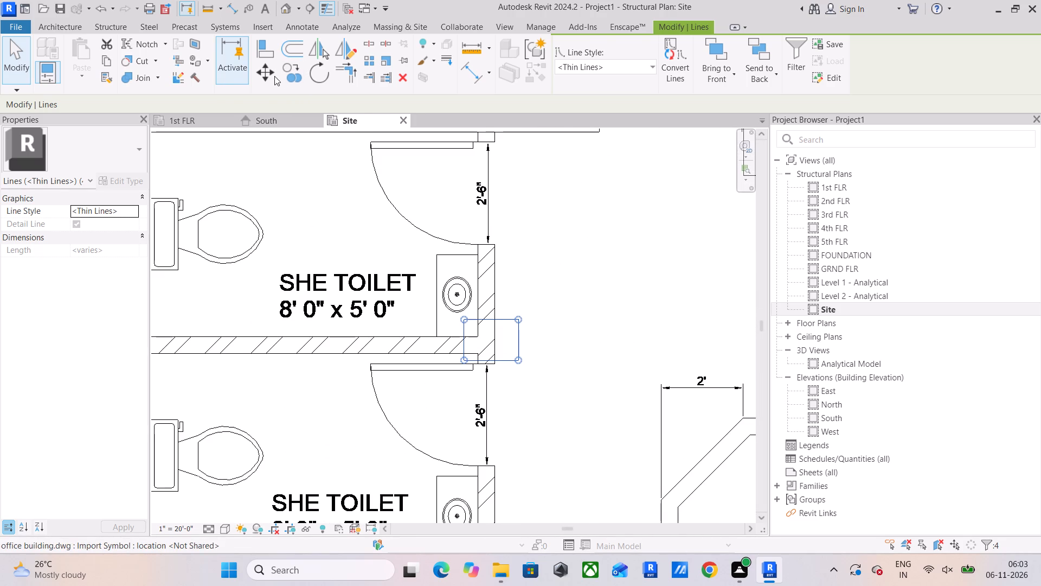
pyautogui.moveTo(274, 76); pyautogui.dragTo(273, 81)
pyautogui.click(516, 342)
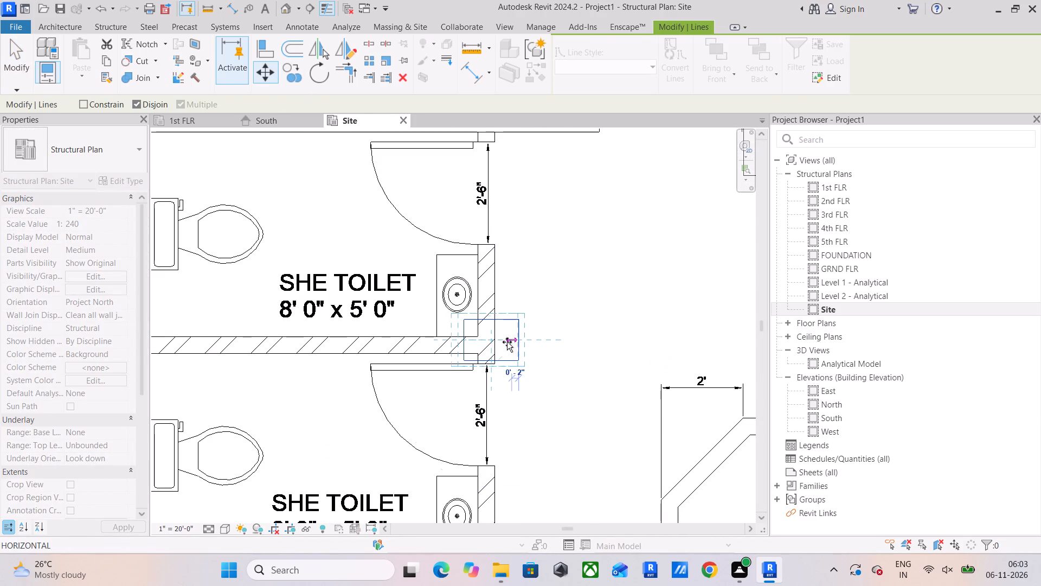
pyautogui.click(496, 342)
pyautogui.press('Escape')
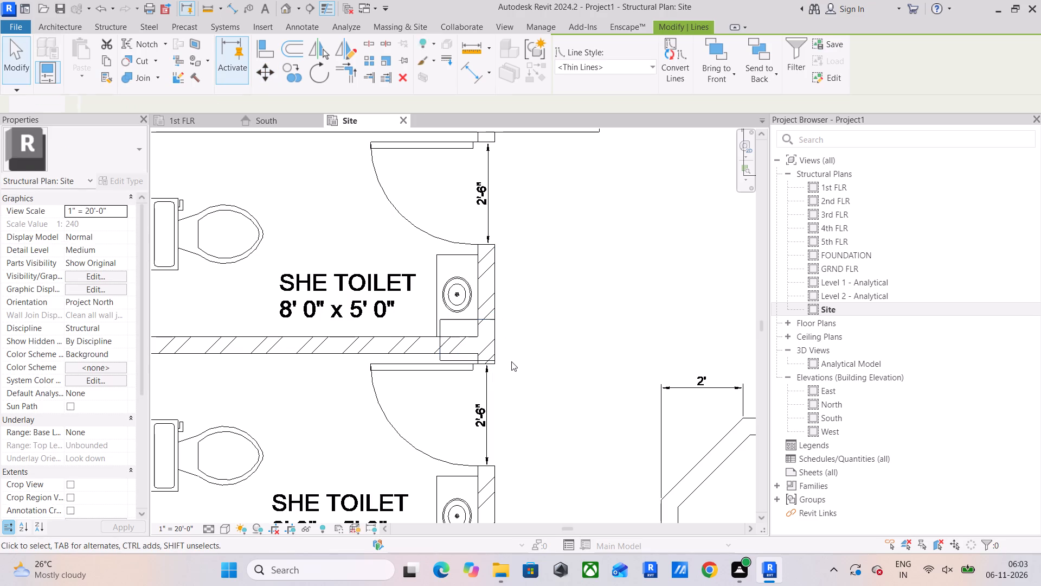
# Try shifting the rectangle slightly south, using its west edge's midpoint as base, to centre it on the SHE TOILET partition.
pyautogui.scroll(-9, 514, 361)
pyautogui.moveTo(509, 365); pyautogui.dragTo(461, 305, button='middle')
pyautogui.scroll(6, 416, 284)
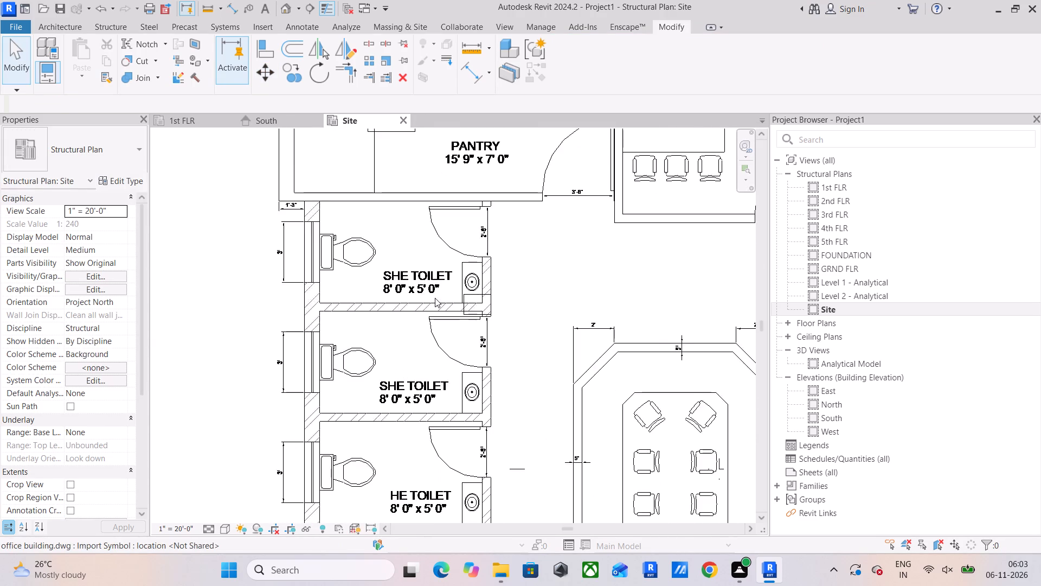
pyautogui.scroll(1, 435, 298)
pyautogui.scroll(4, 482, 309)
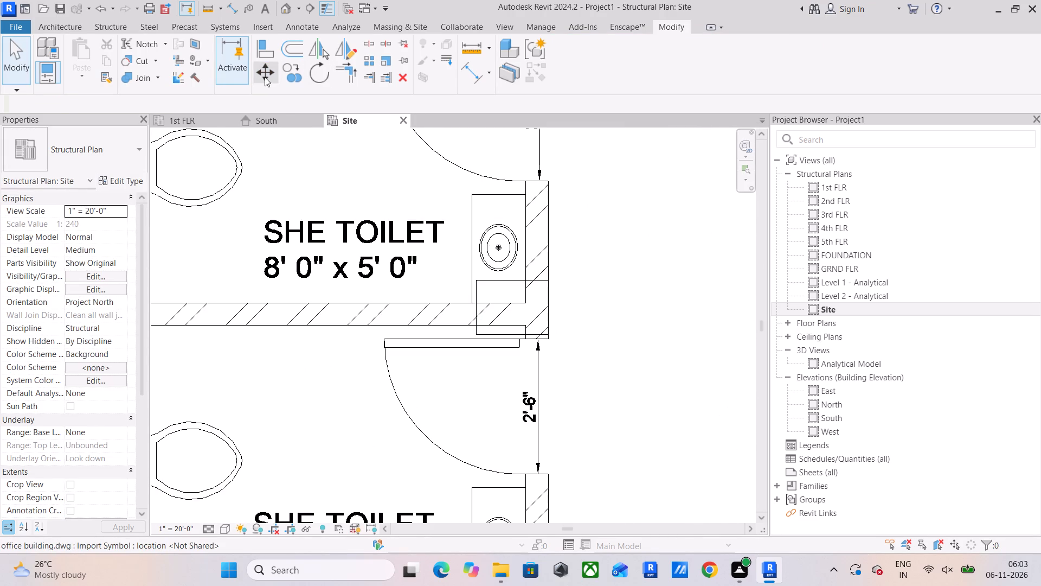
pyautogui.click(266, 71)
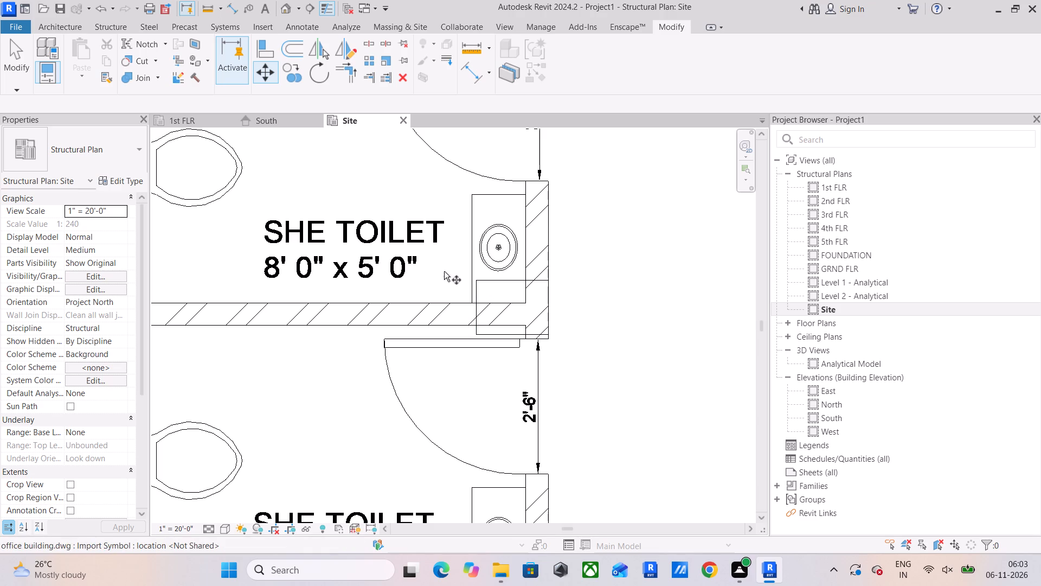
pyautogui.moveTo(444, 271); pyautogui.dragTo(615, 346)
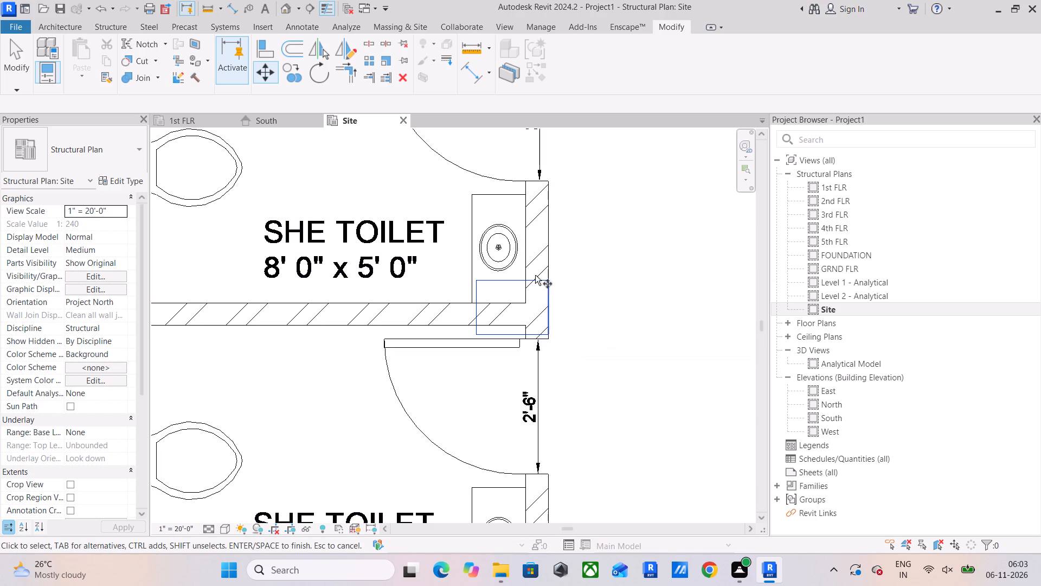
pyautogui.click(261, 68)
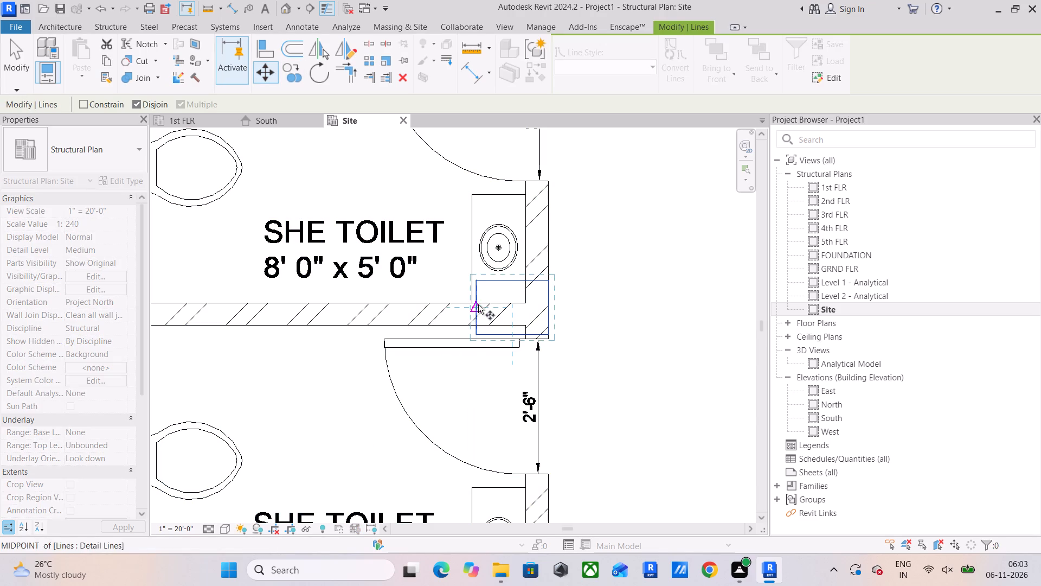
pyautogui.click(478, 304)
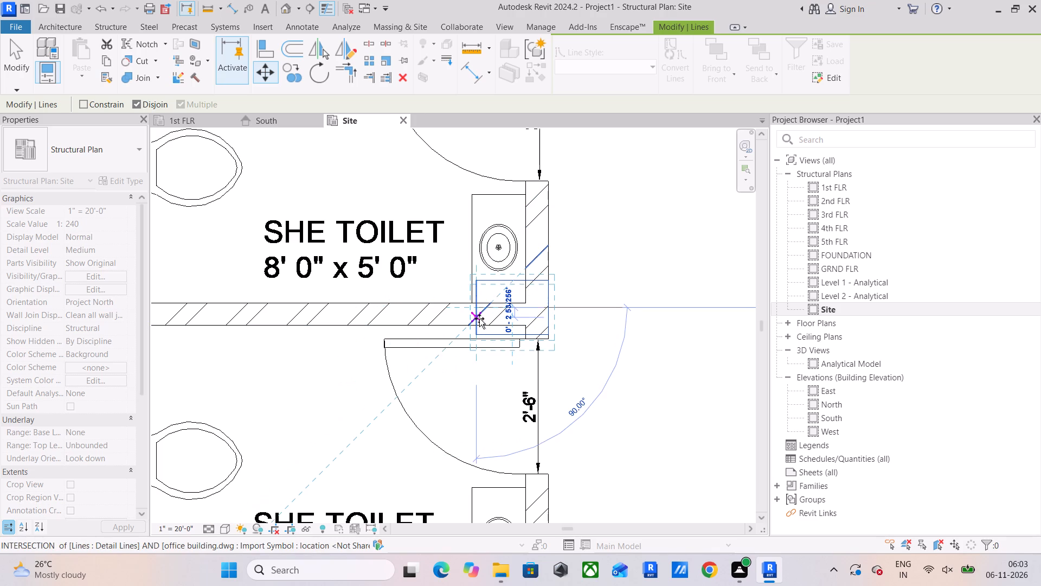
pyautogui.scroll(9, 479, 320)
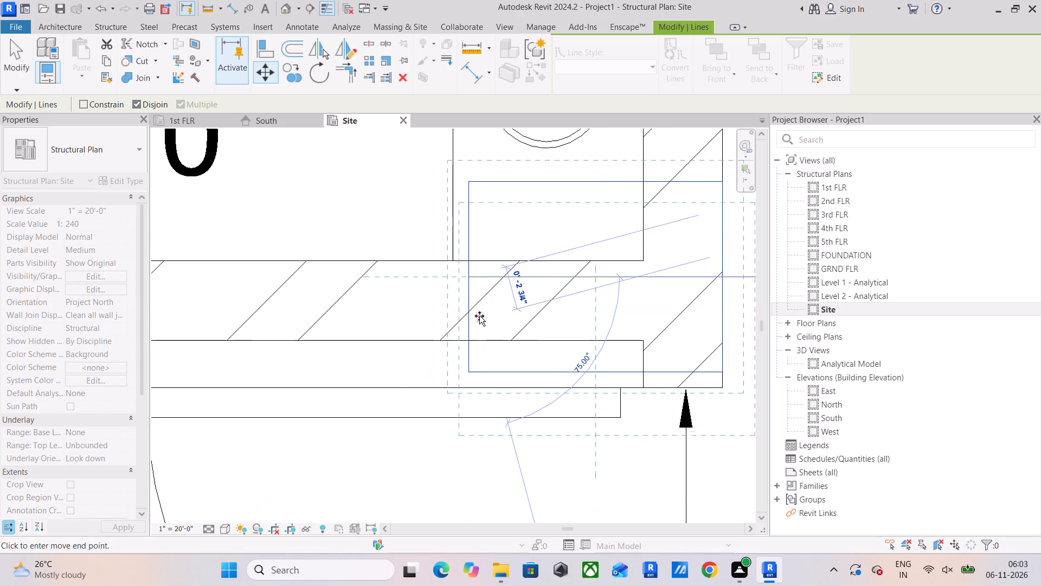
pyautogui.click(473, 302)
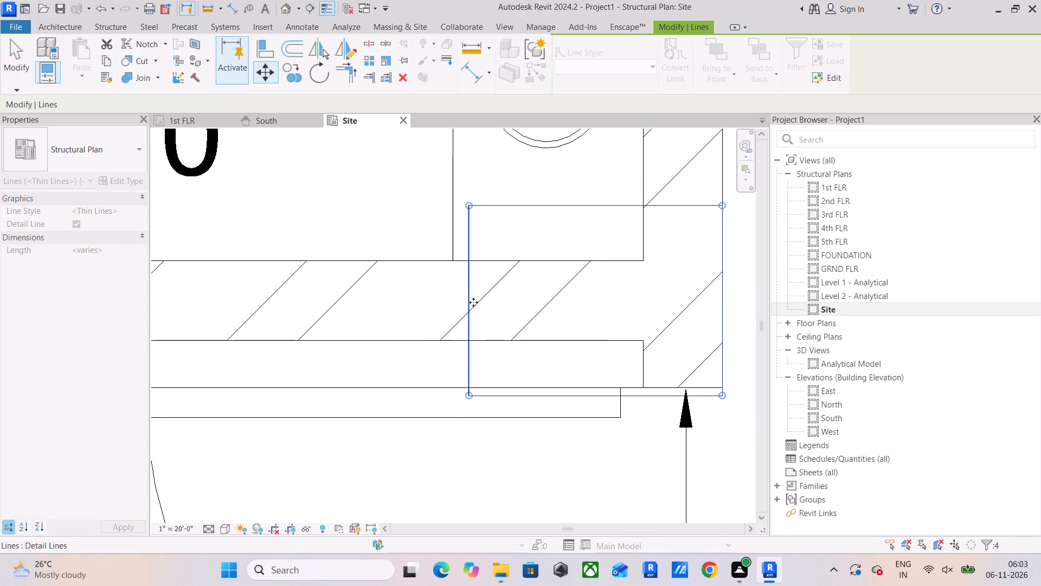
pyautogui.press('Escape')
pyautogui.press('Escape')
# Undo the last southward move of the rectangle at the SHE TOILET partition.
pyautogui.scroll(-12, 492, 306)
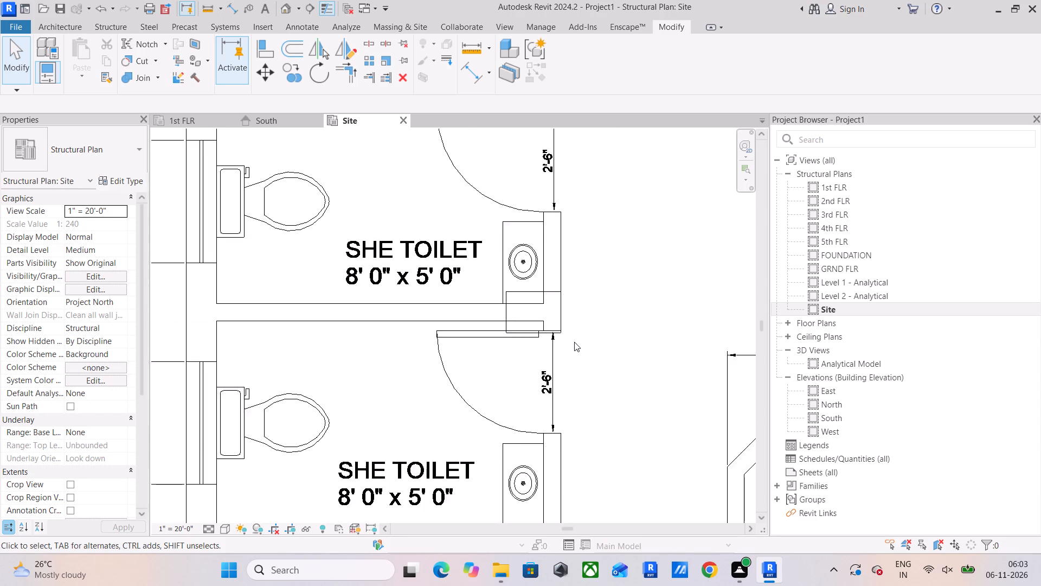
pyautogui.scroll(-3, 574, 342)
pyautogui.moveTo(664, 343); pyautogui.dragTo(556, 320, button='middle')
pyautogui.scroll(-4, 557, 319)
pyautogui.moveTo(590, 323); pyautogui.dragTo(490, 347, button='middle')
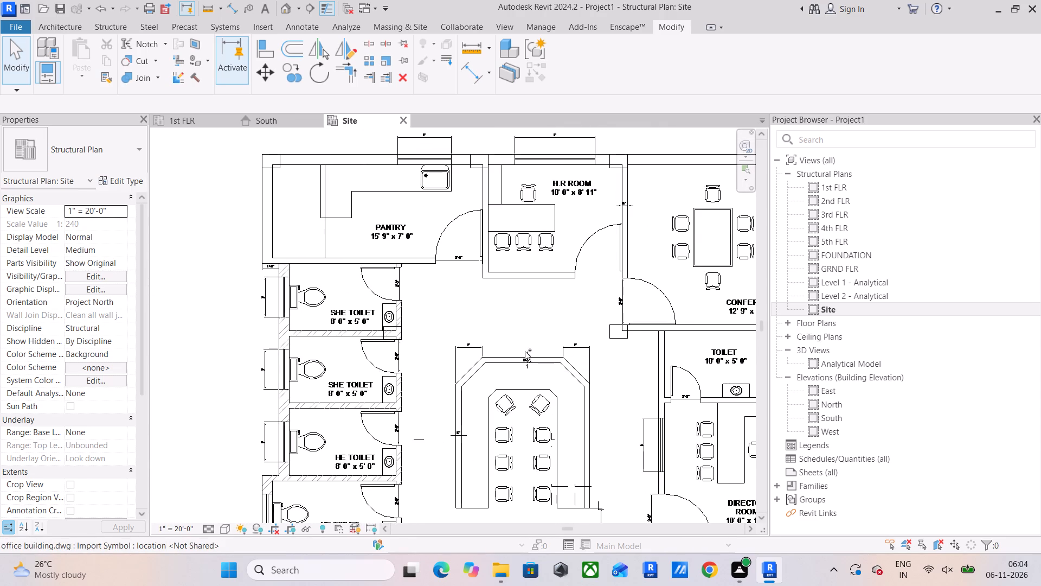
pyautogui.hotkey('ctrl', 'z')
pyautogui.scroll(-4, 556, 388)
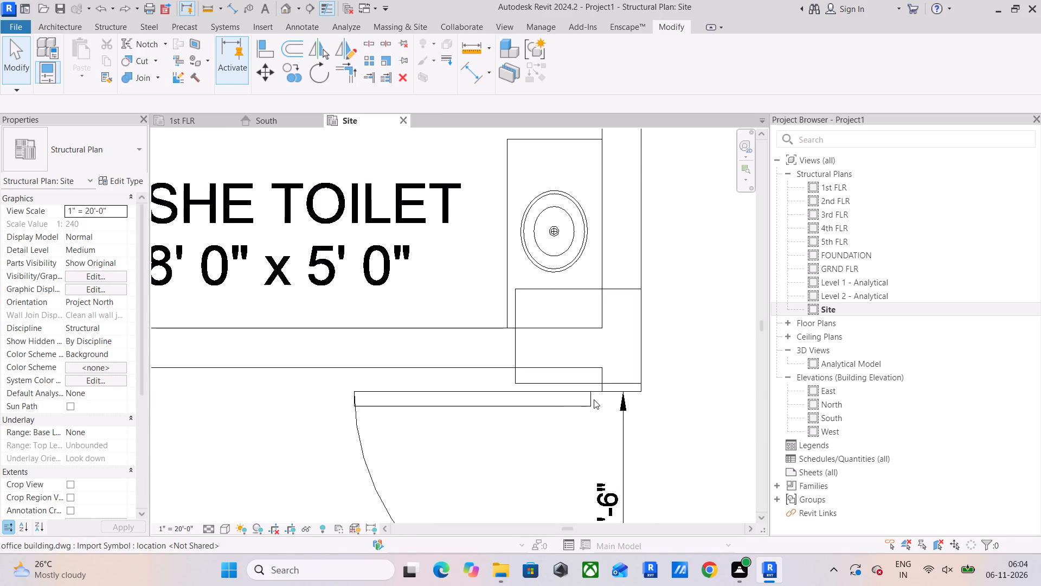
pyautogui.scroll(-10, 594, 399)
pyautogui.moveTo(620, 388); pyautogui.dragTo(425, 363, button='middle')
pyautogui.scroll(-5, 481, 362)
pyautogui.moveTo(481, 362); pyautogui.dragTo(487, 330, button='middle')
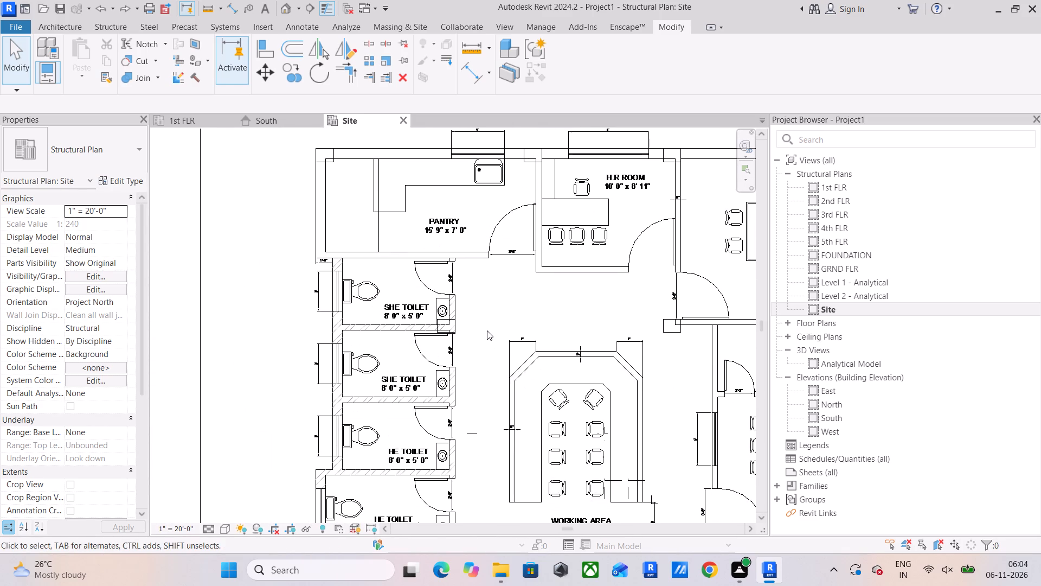
# Examine the southern part of the plan, from the toilets down to the Manager, Account, waiting and conference rooms.
pyautogui.scroll(-4, 480, 335)
pyautogui.moveTo(497, 417); pyautogui.dragTo(383, 410, button='middle')
pyautogui.scroll(4, 513, 467)
pyautogui.moveTo(502, 454); pyautogui.dragTo(510, 400, button='middle')
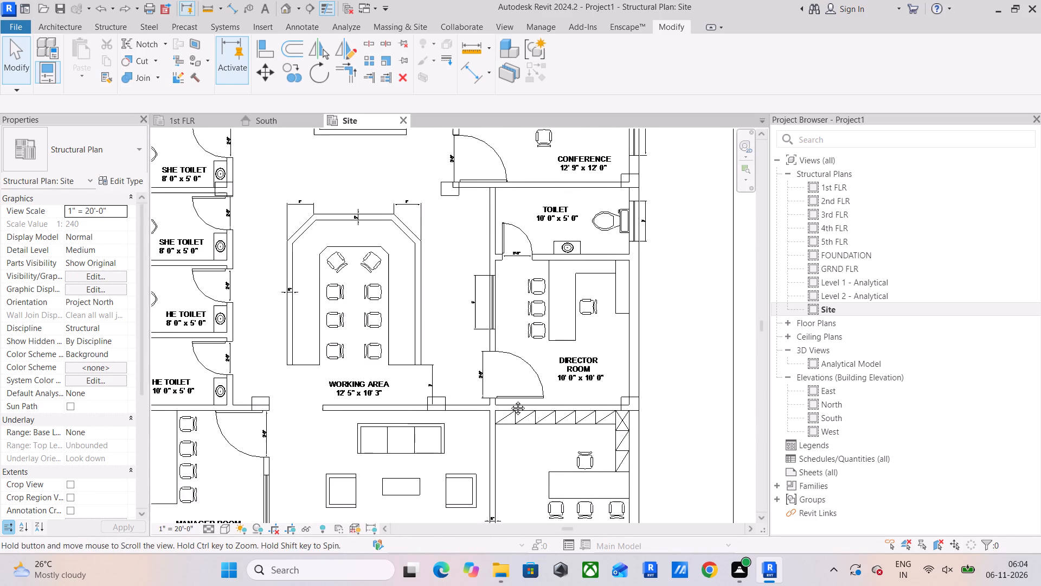
pyautogui.moveTo(510, 400); pyautogui.dragTo(510, 395, button='middle')
pyautogui.moveTo(509, 404); pyautogui.dragTo(512, 292, button='middle')
pyautogui.scroll(-3, 501, 314)
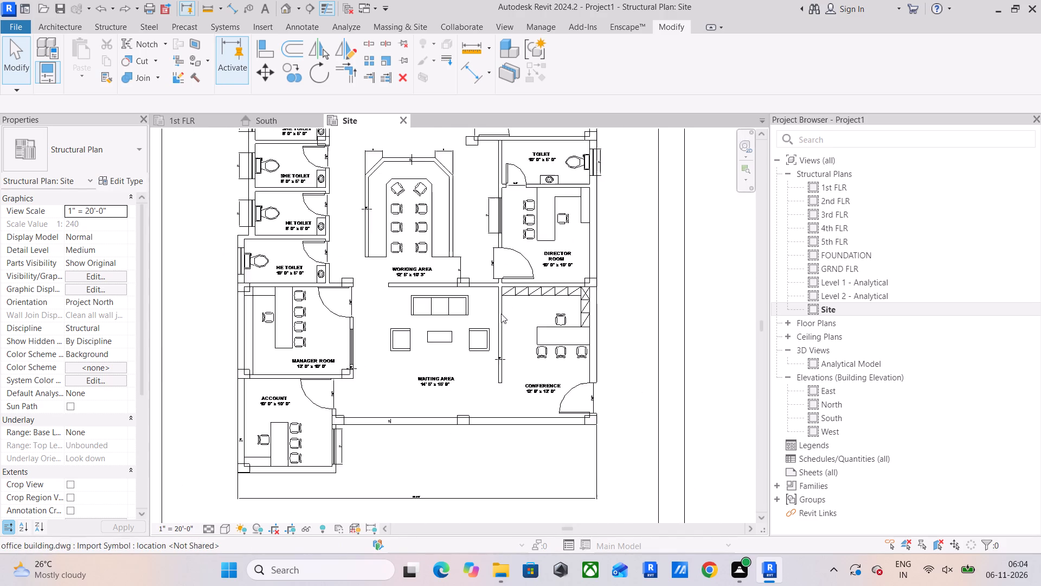
pyautogui.moveTo(507, 315); pyautogui.dragTo(563, 298, button='middle')
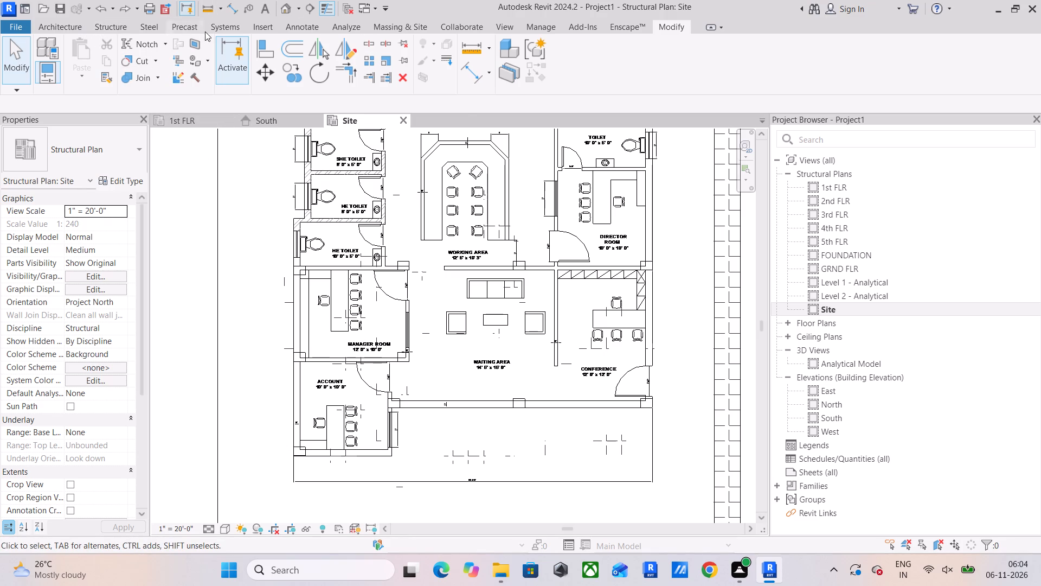
# Draw a 2'-0" detail line south from the bottom edge midpoint of the column rectangle at the Account room's southwest corner.
pyautogui.click(304, 21)
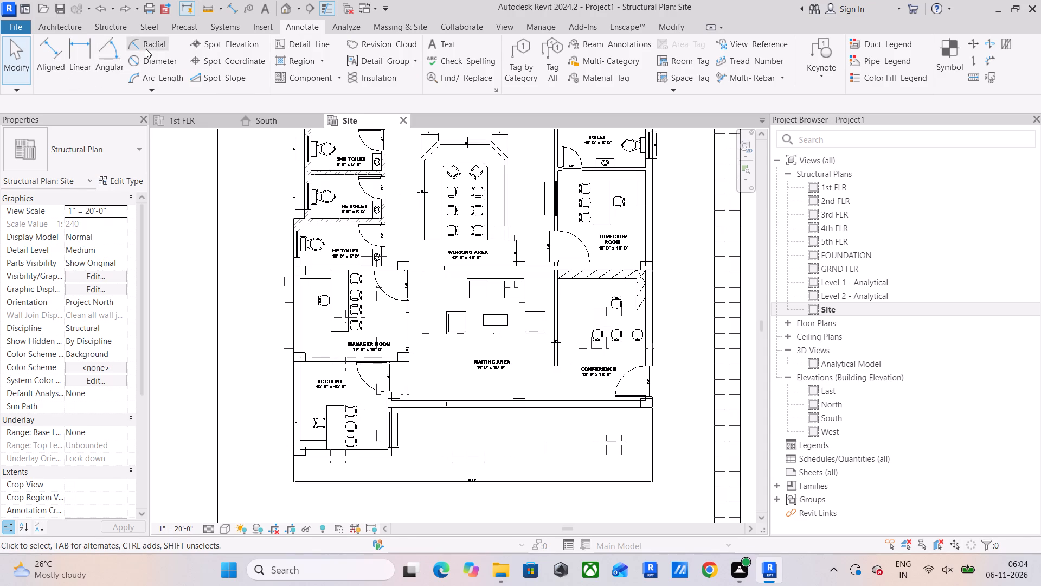
pyautogui.click(305, 41)
pyautogui.scroll(5, 300, 484)
pyautogui.scroll(5, 273, 415)
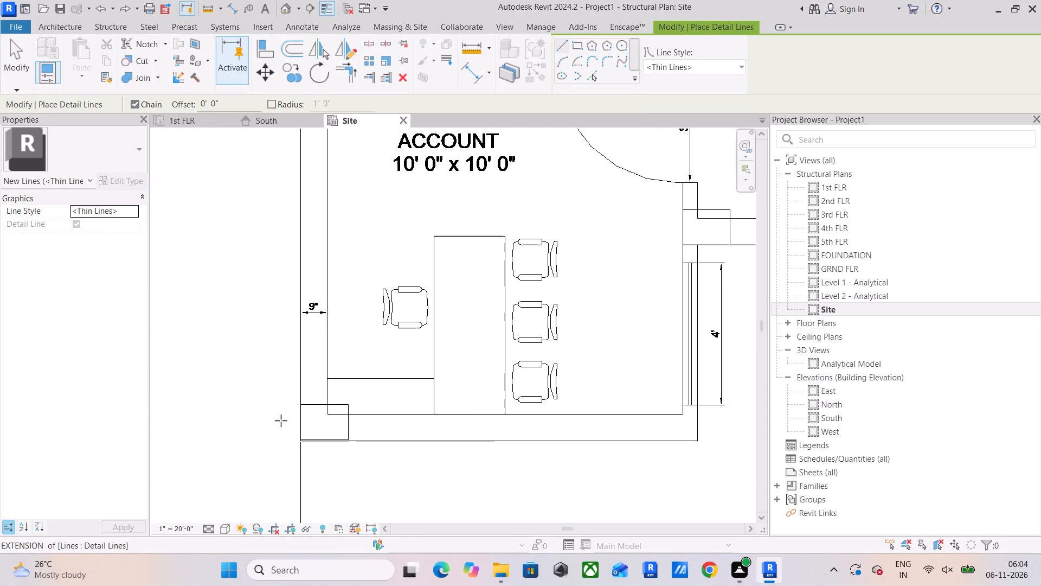
pyautogui.moveTo(324, 439); pyautogui.dragTo(321, 444)
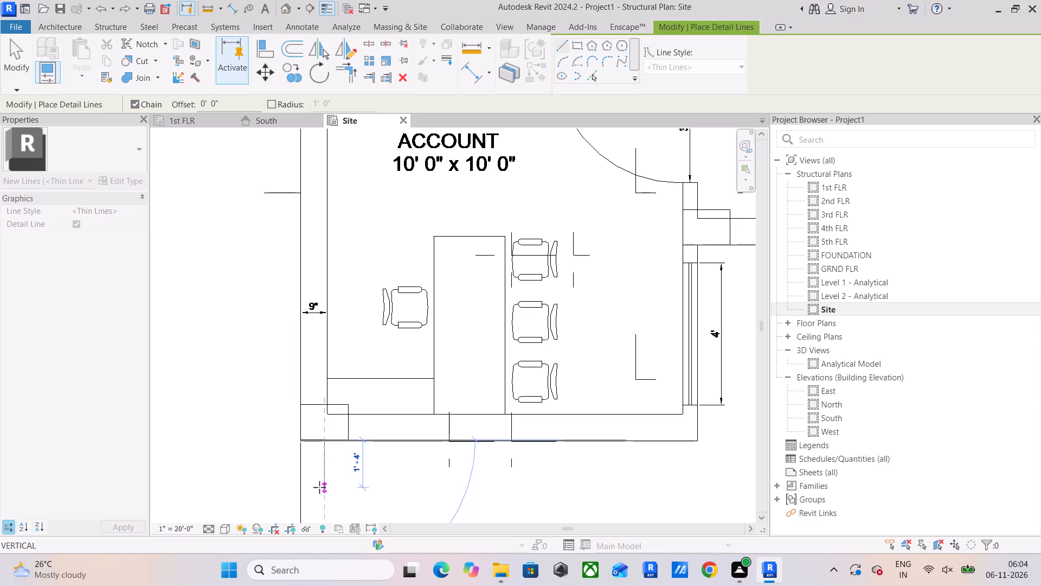
pyautogui.click(319, 492)
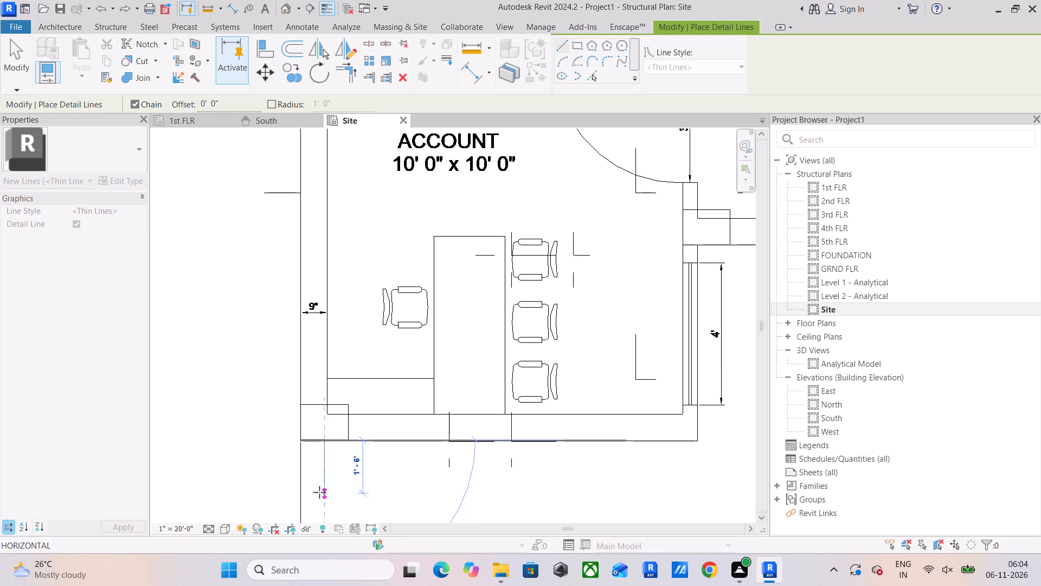
pyautogui.press('Escape')
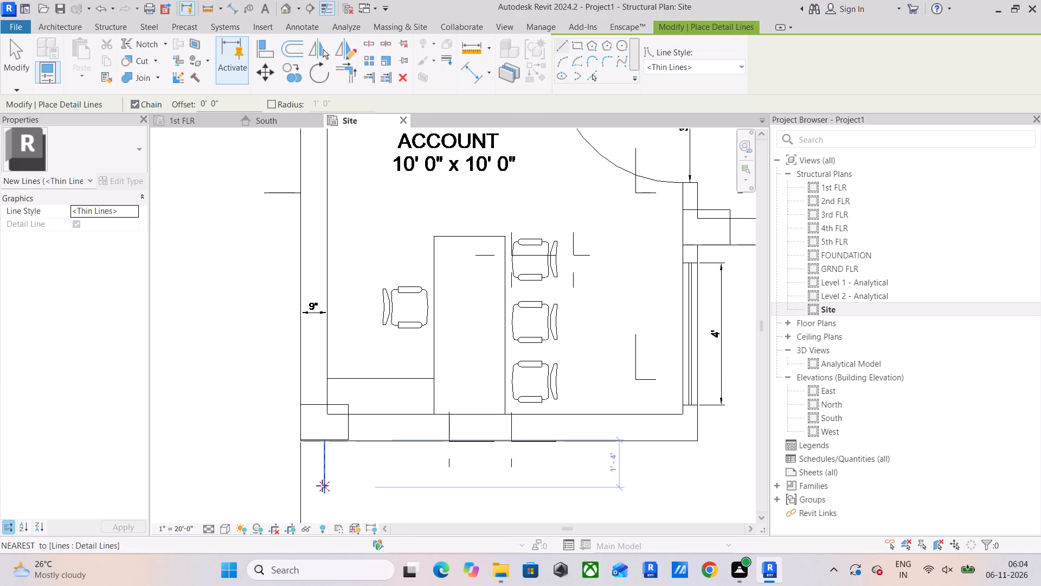
pyautogui.hotkey('ctrl', 'z')
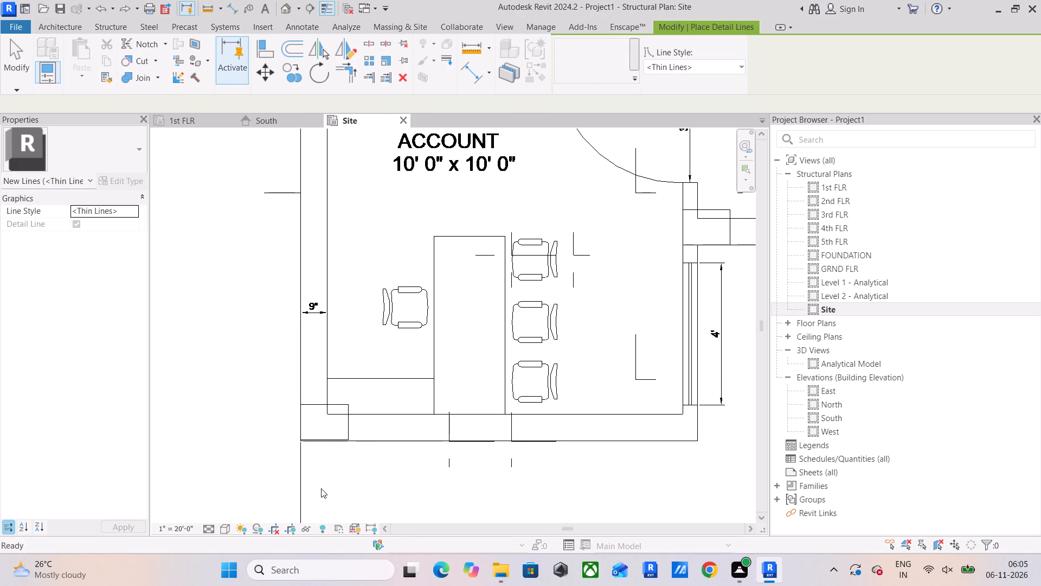
pyautogui.moveTo(324, 444); pyautogui.dragTo(324, 454)
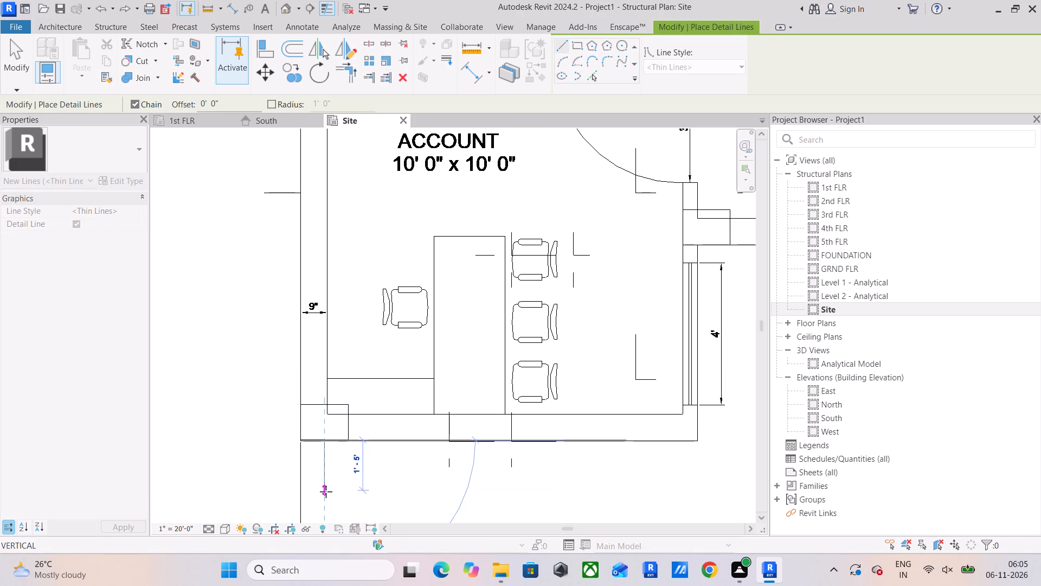
pyautogui.moveTo(326, 495); pyautogui.dragTo(349, 402, button='middle')
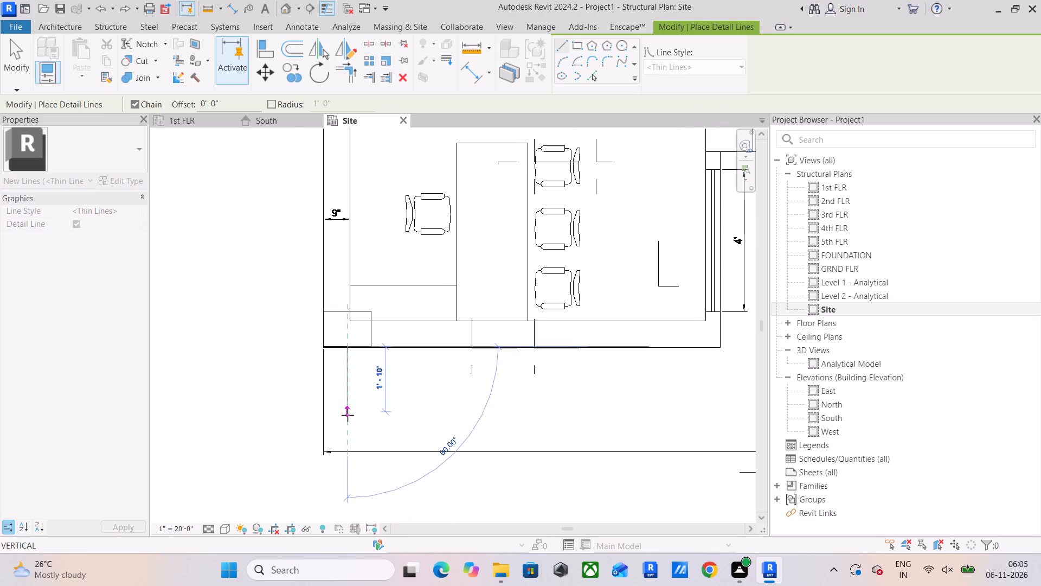
pyautogui.click(348, 418)
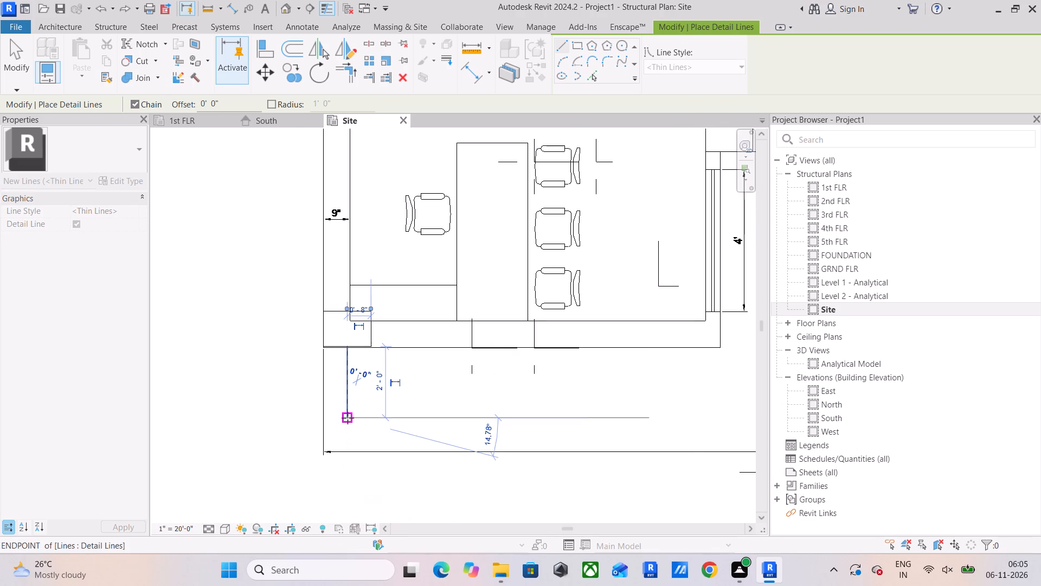
pyautogui.press('Escape')
# Draw a 2'-0" detail line north from the midpoint of the same column rectangle's top edge.
pyautogui.scroll(8, 349, 323)
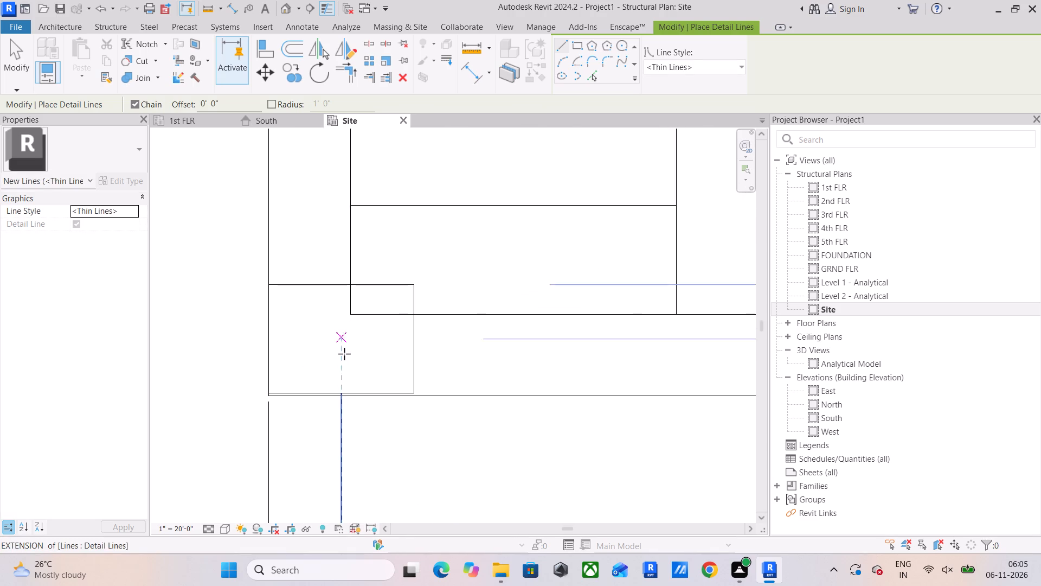
pyautogui.scroll(4, 344, 354)
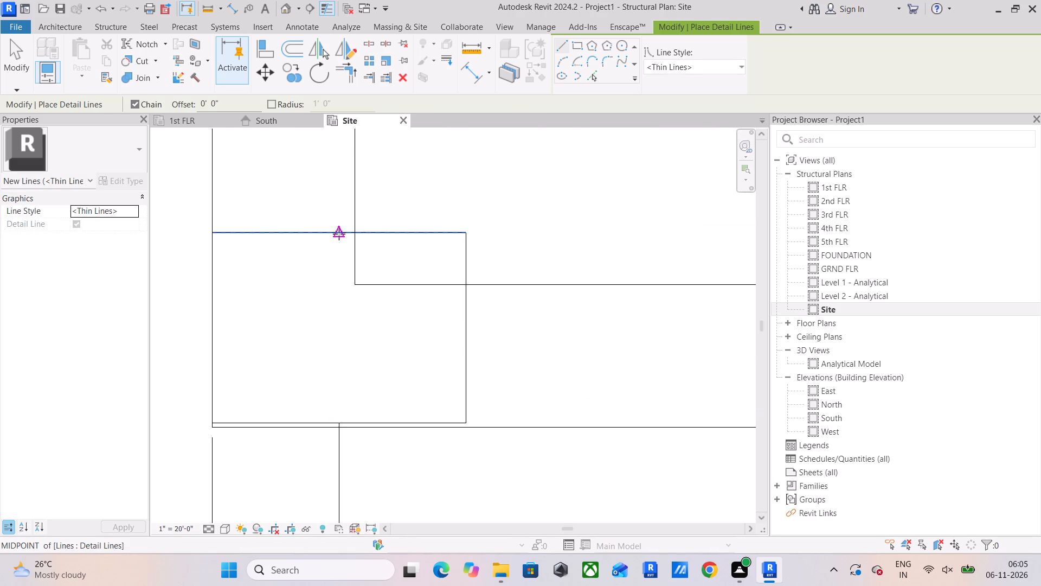
pyautogui.moveTo(339, 234); pyautogui.dragTo(342, 223)
pyautogui.moveTo(345, 186); pyautogui.dragTo(381, 444, button='middle')
pyautogui.scroll(-2, 386, 428)
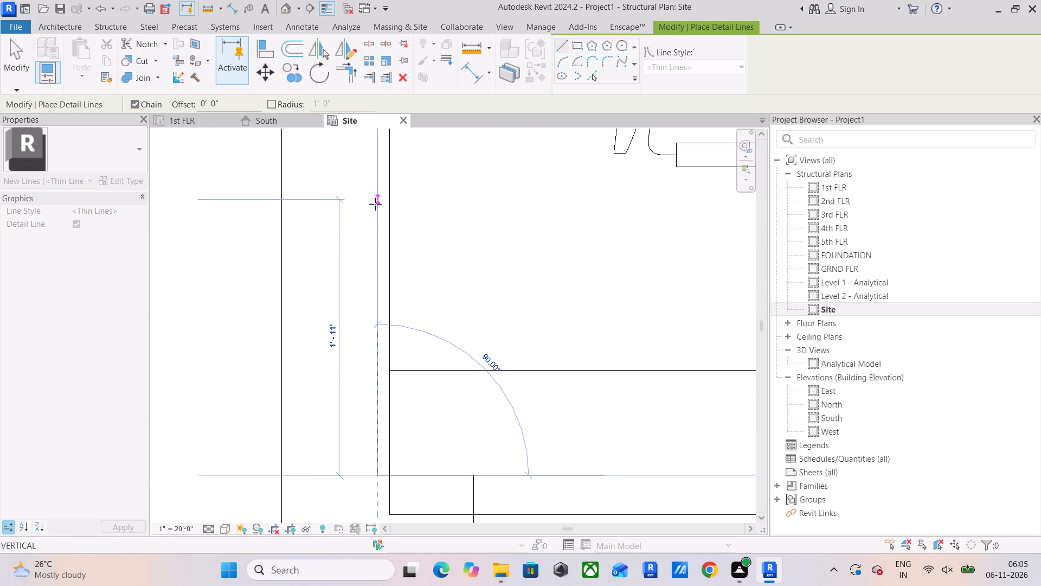
pyautogui.click(370, 187)
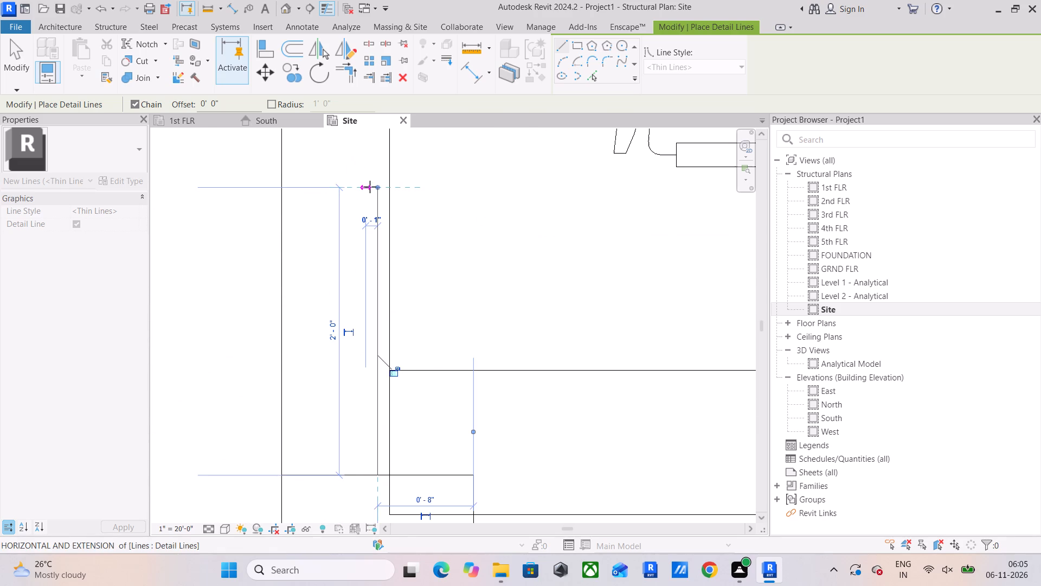
pyautogui.press('Escape')
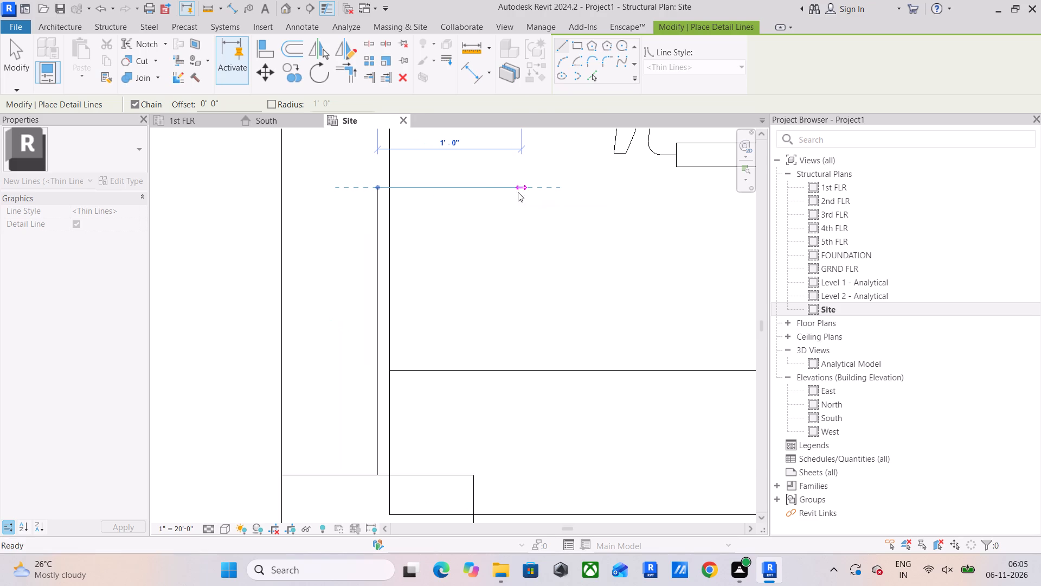
# Add short horizontal detail lines at the free ends, running east from the north line and west from the south line.
pyautogui.scroll(-4, 539, 288)
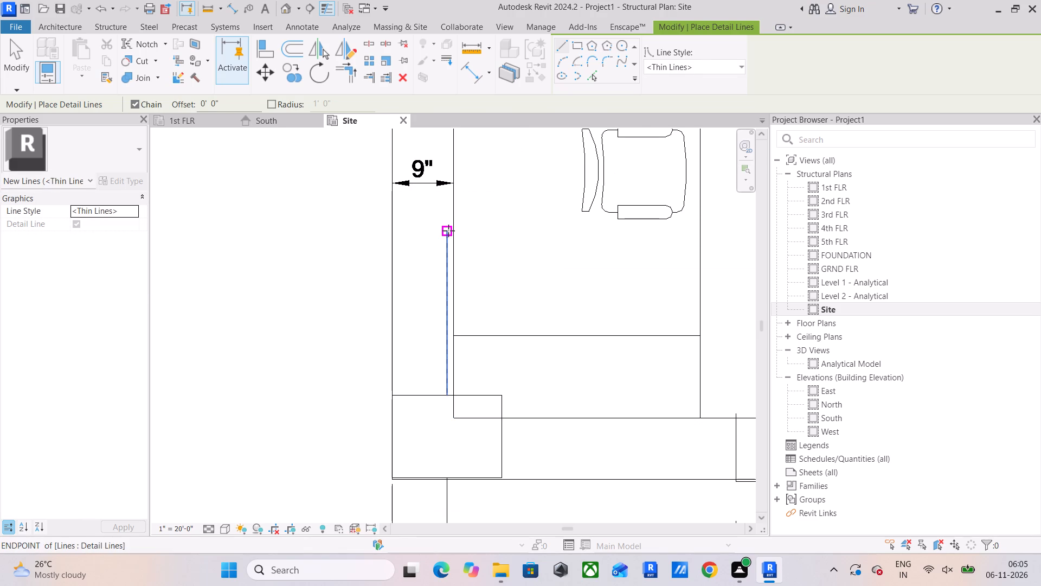
pyautogui.click(448, 231)
pyautogui.click(496, 228)
pyautogui.press('Escape')
pyautogui.moveTo(502, 336); pyautogui.dragTo(515, 183, button='middle')
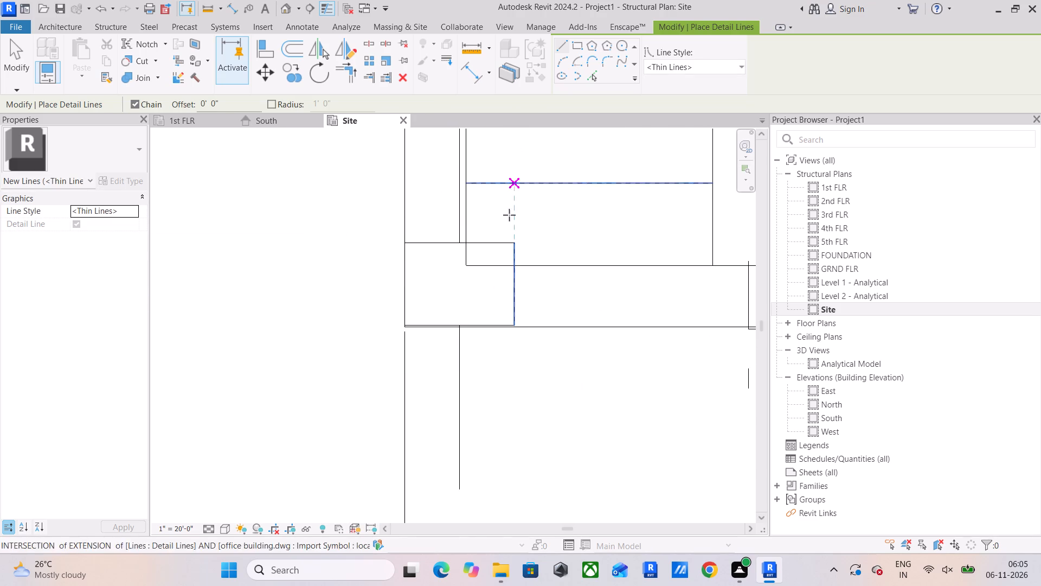
pyautogui.click(460, 489)
pyautogui.click(428, 490)
pyautogui.press('Escape')
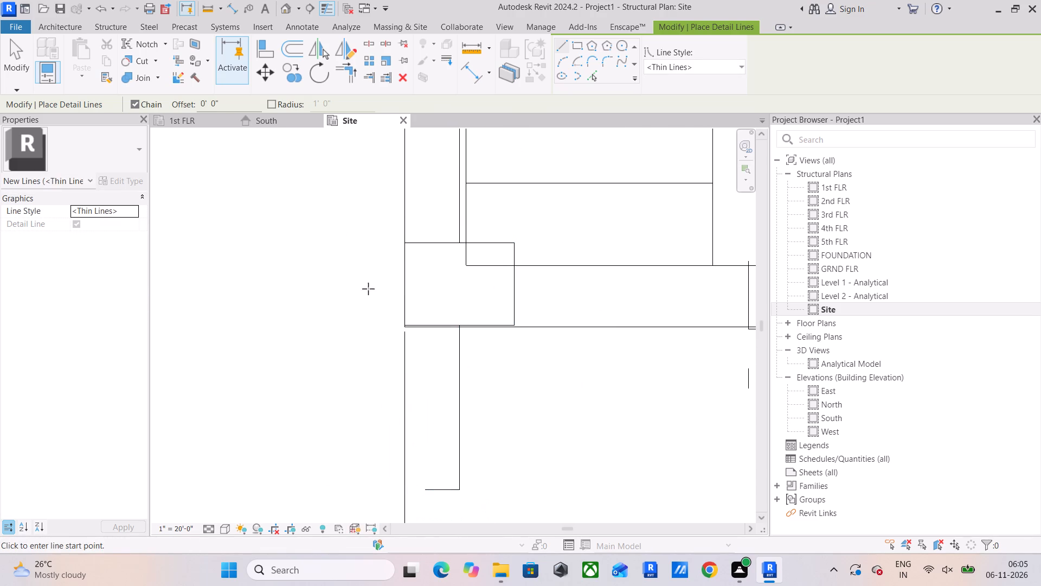
# Draw a 22" detail line west from the midpoint of the column rectangle's west edge.
pyautogui.click(406, 282)
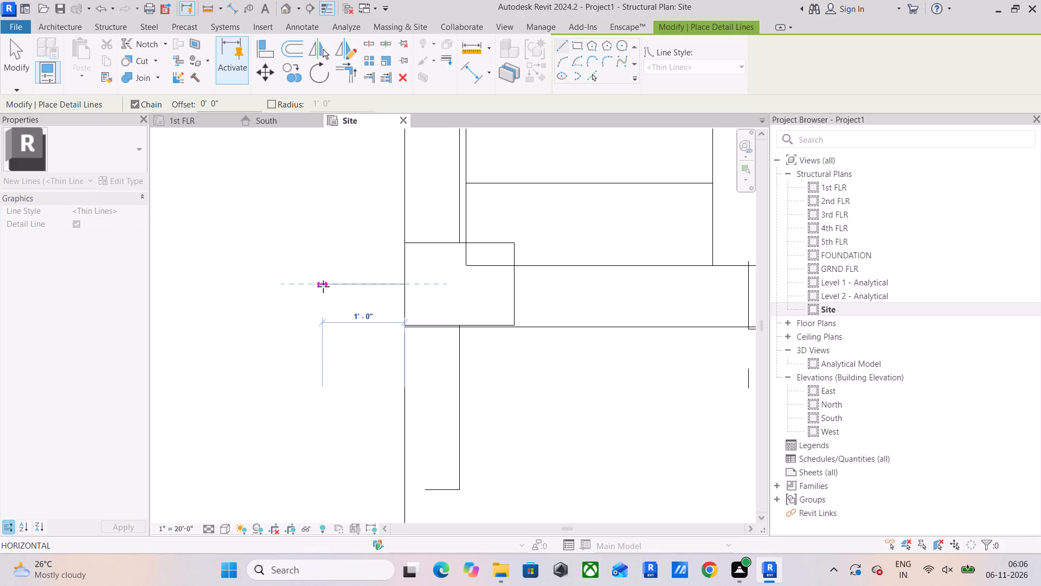
pyautogui.write('22')
pyautogui.hotkey('shift', '"')
pyautogui.press('Return')
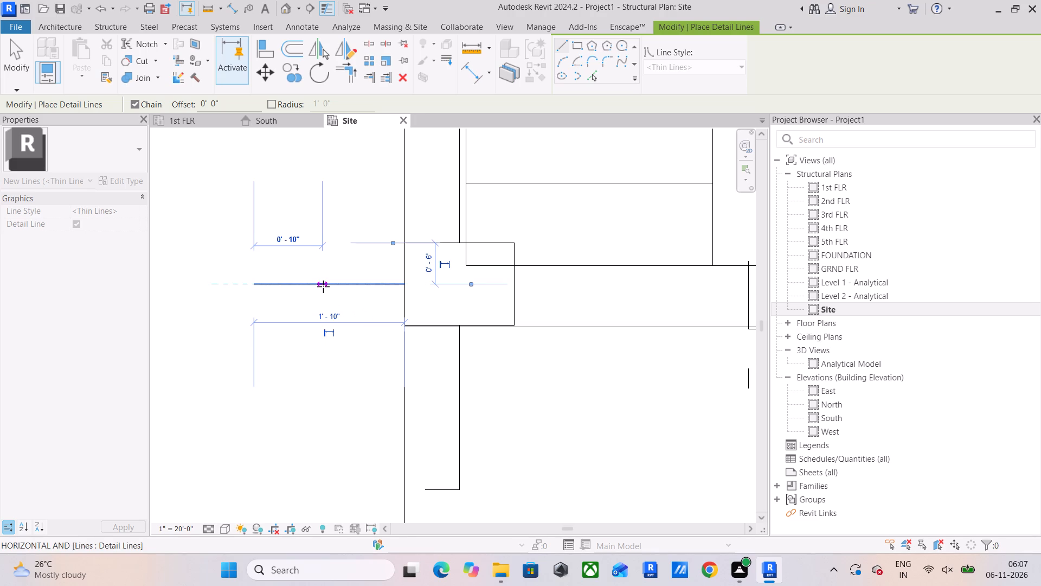
pyautogui.press('Escape')
pyautogui.press('space')
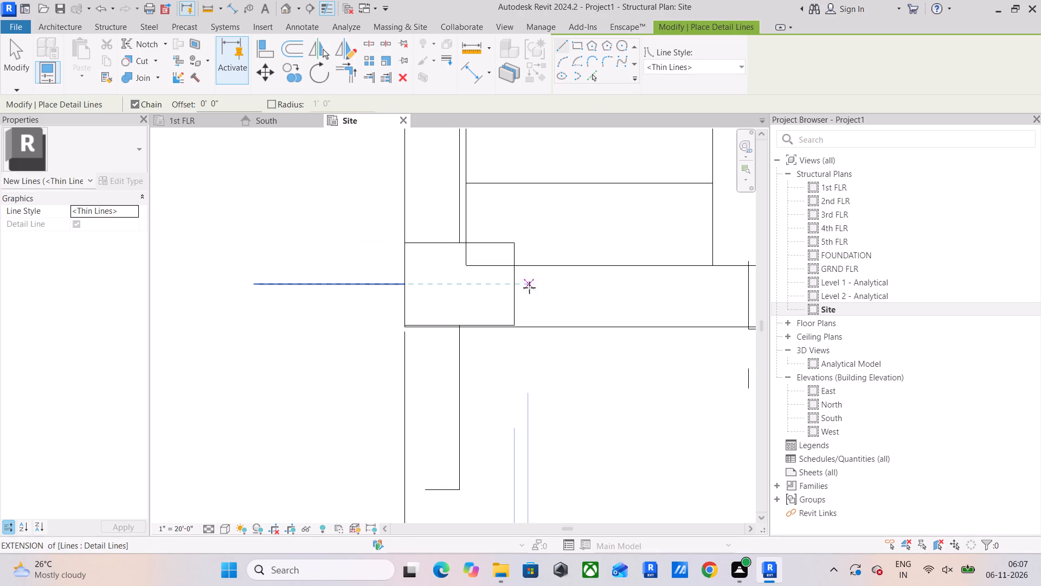
# Draw a 22" detail line east from the column rectangle's east edge midpoint, with a short line north from its end.
pyautogui.click(512, 285)
pyautogui.write('22')
pyautogui.hotkey('shift', '"')
pyautogui.press('Return')
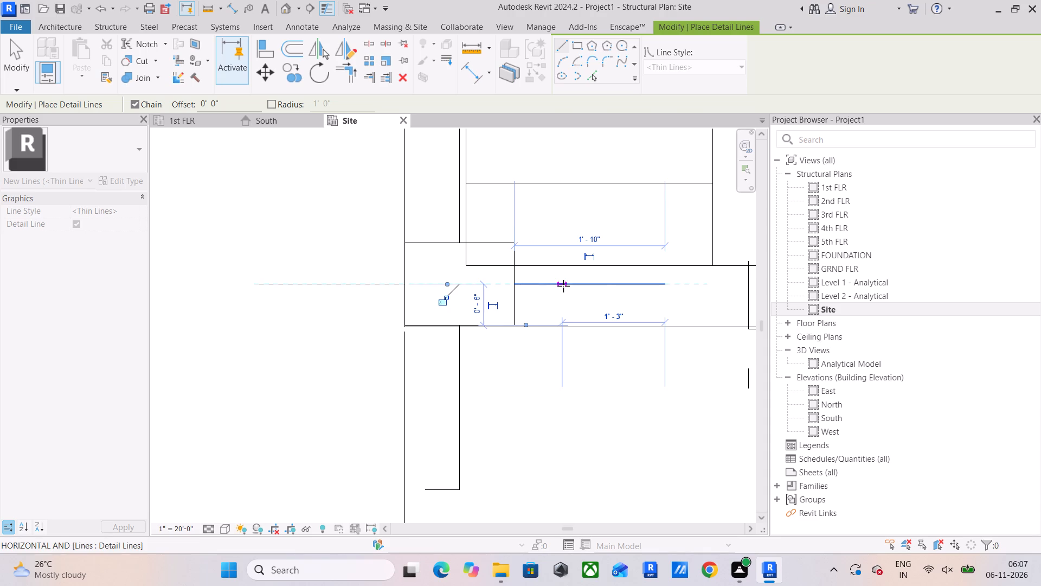
pyautogui.click(667, 220)
pyautogui.press('Escape')
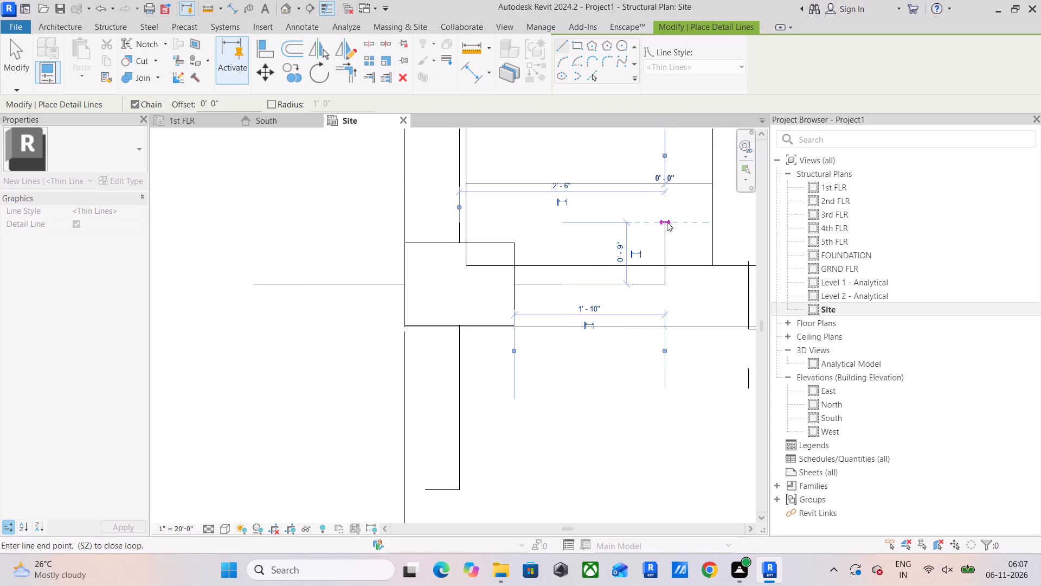
# Add a short detail line running south from the outer end of the west line.
pyautogui.click(256, 283)
pyautogui.click(253, 327)
pyautogui.press('Escape')
pyautogui.press('Escape')
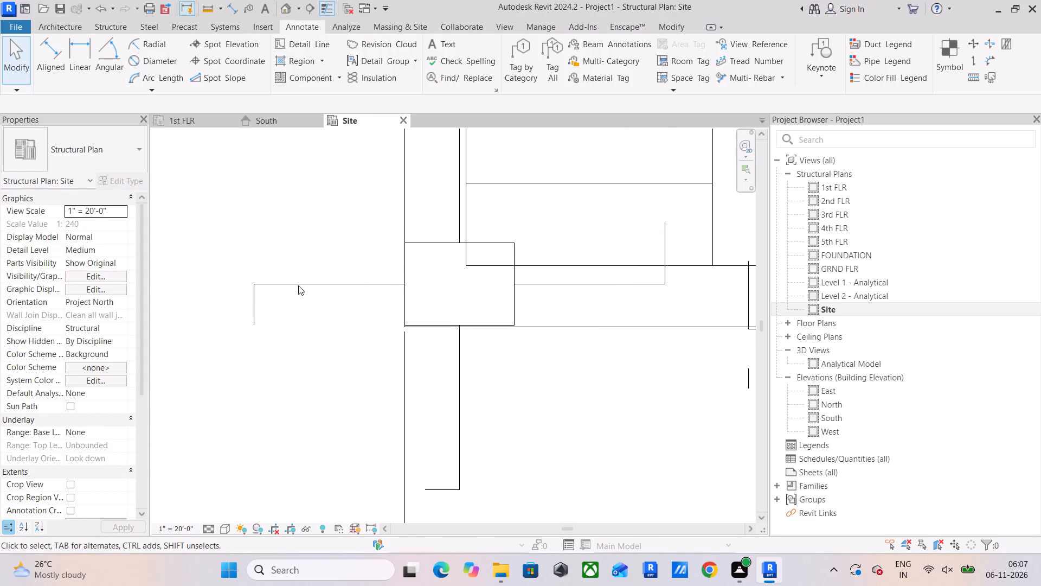
pyautogui.press('Escape')
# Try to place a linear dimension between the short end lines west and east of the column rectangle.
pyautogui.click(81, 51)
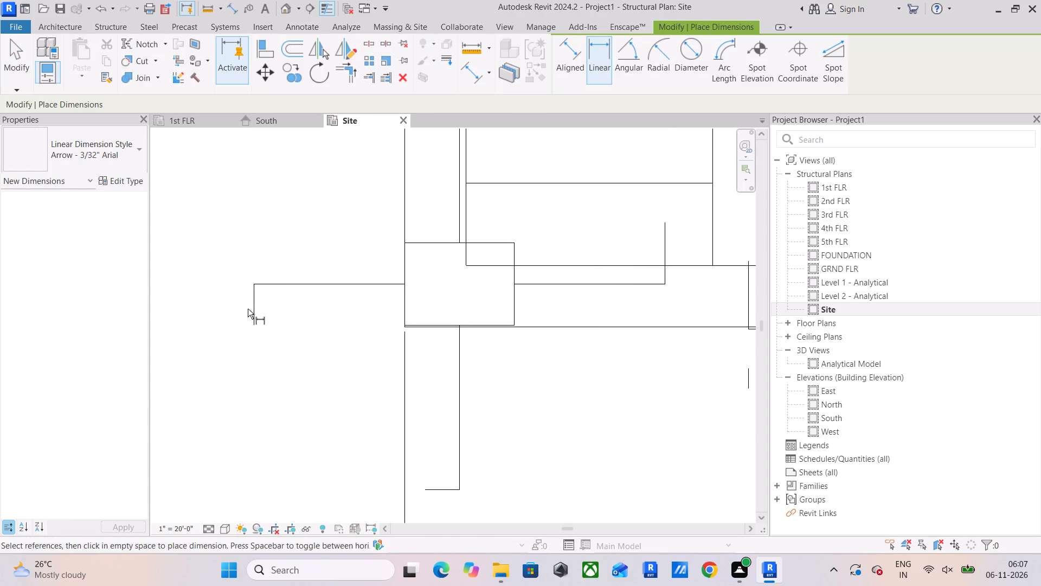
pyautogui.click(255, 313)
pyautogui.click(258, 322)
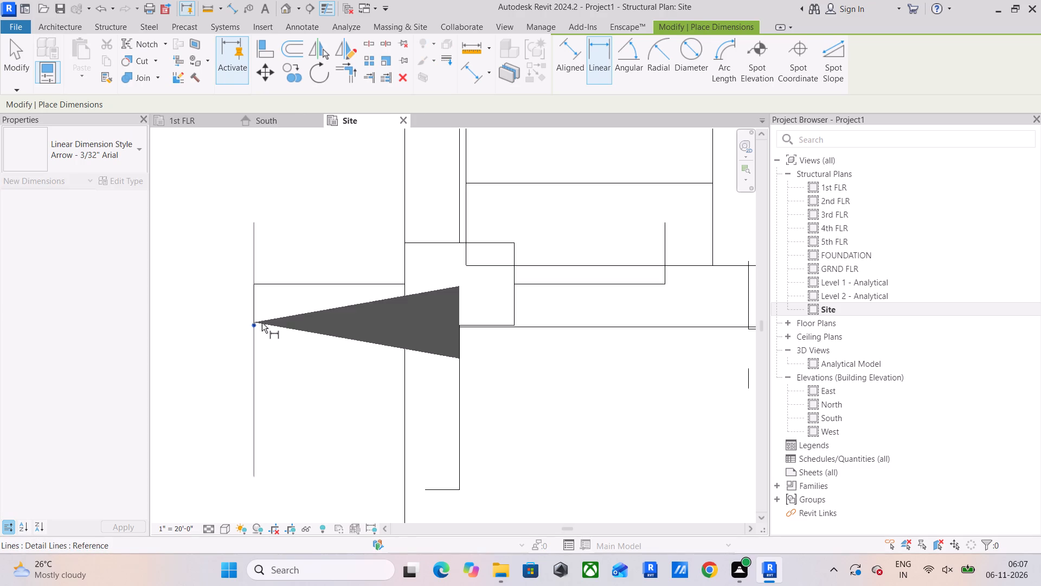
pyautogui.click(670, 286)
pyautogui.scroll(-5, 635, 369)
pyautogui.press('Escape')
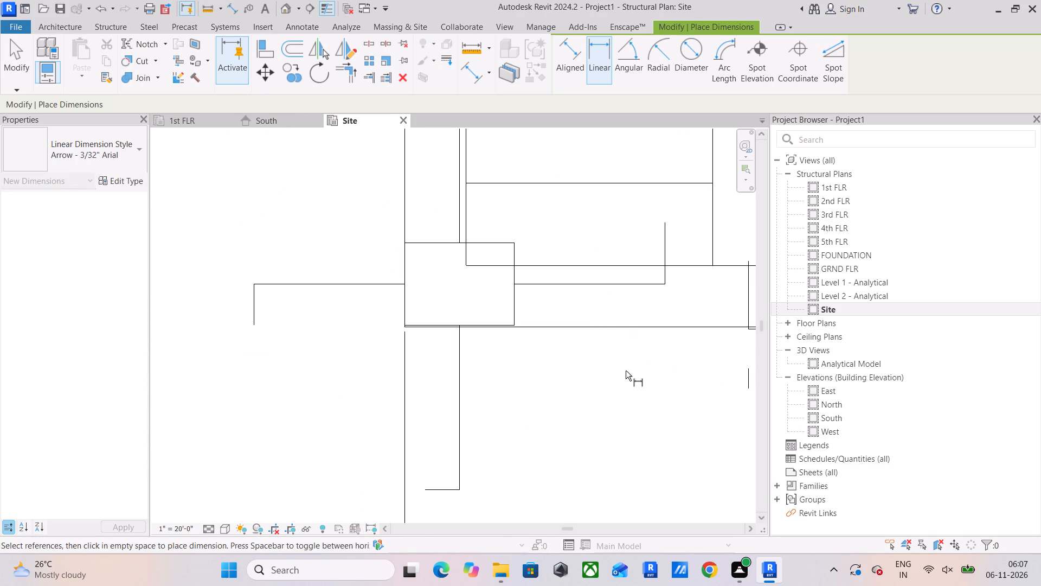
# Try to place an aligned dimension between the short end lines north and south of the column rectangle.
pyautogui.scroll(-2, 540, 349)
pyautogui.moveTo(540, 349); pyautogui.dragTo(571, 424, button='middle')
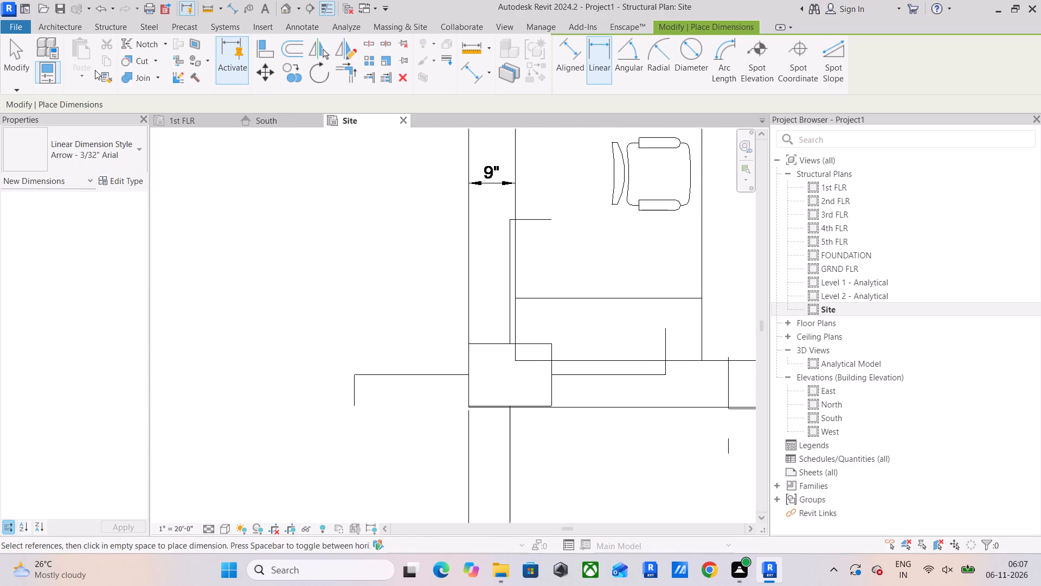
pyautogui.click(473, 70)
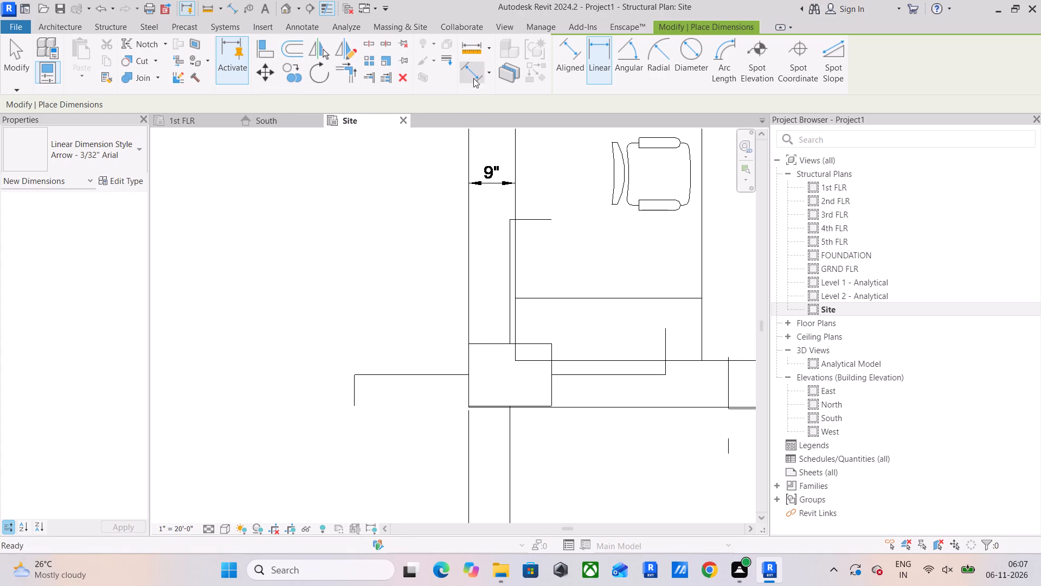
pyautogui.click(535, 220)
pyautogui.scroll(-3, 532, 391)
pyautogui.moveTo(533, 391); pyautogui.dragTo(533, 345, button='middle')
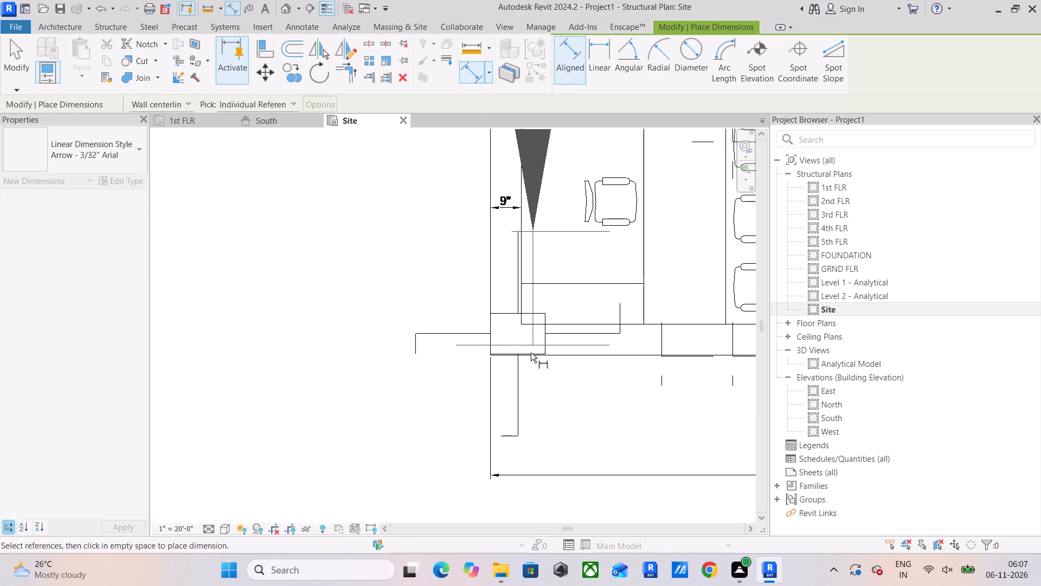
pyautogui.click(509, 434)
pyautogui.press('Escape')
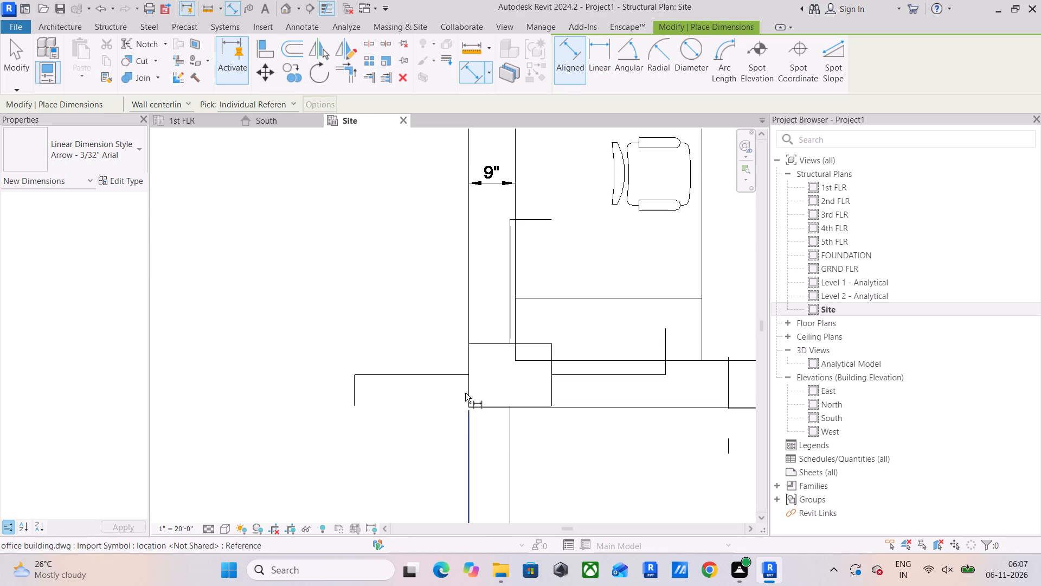
# Trim and extend the four short end lines to corners, closing a rectangular outline around the column rectangle.
pyautogui.scroll(-1, 428, 345)
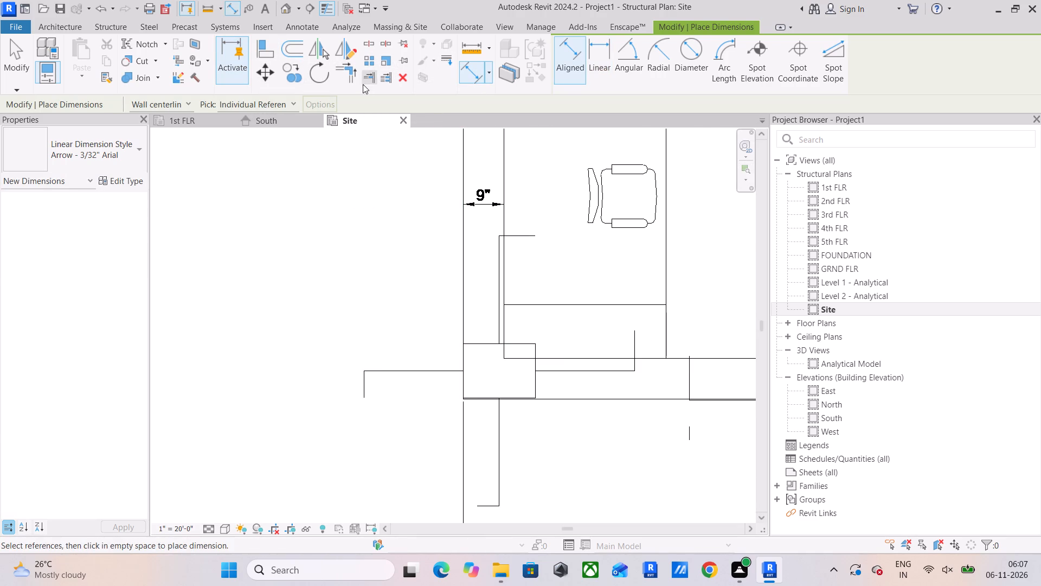
pyautogui.click(347, 75)
pyautogui.click(364, 392)
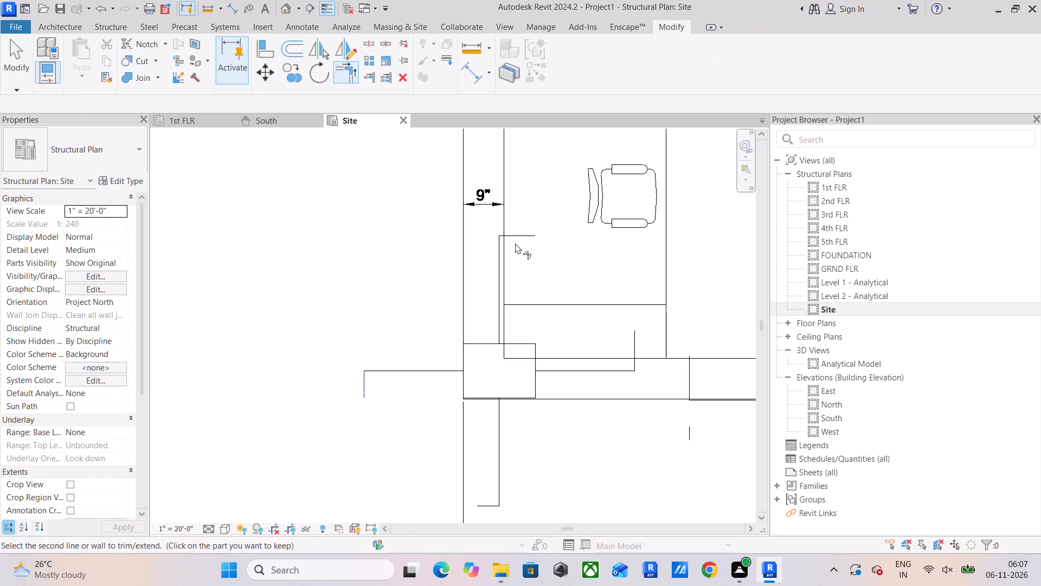
pyautogui.click(519, 235)
pyautogui.click(519, 235)
pyautogui.click(635, 340)
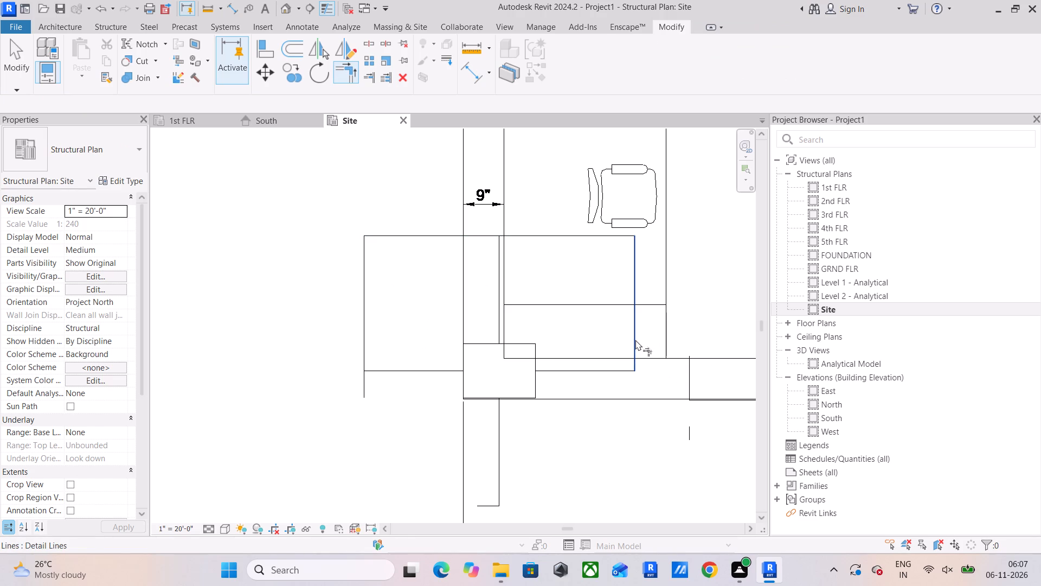
pyautogui.click(635, 340)
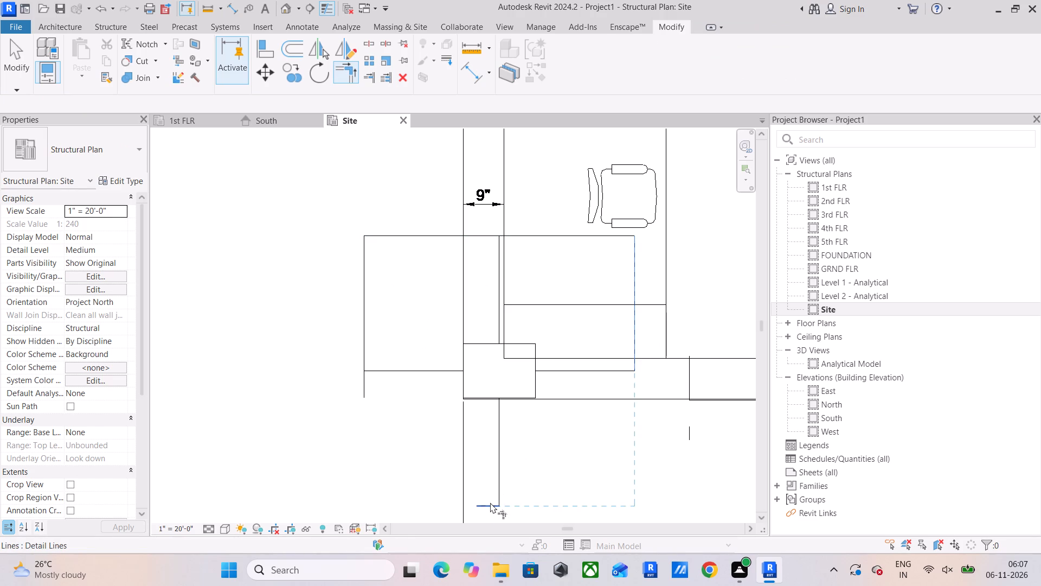
pyautogui.click(490, 502)
pyautogui.click(490, 502)
pyautogui.click(363, 388)
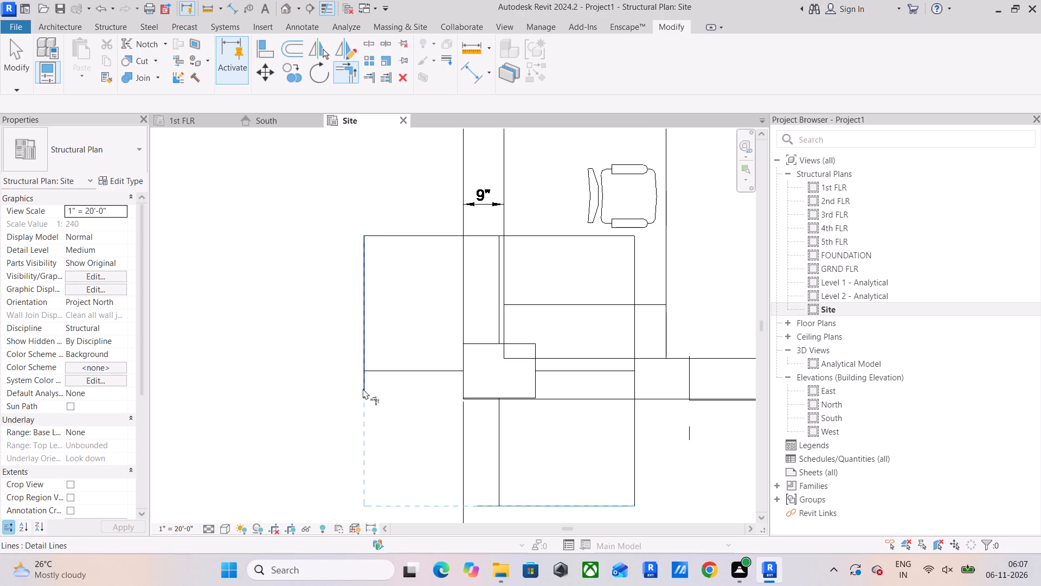
pyautogui.press('Escape')
pyautogui.press('Escape')
pyautogui.press('Escape')
pyautogui.press('Escape')
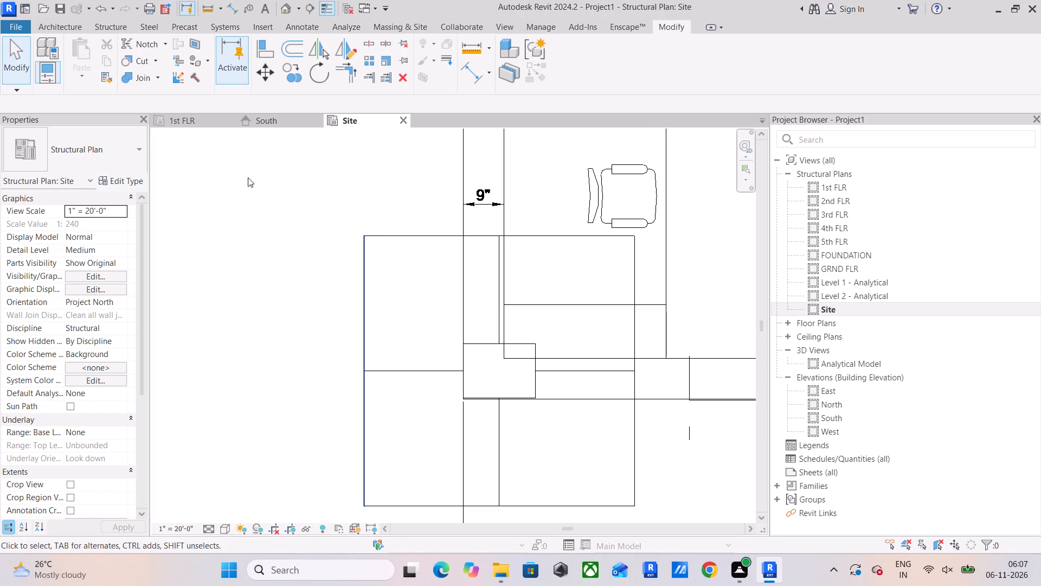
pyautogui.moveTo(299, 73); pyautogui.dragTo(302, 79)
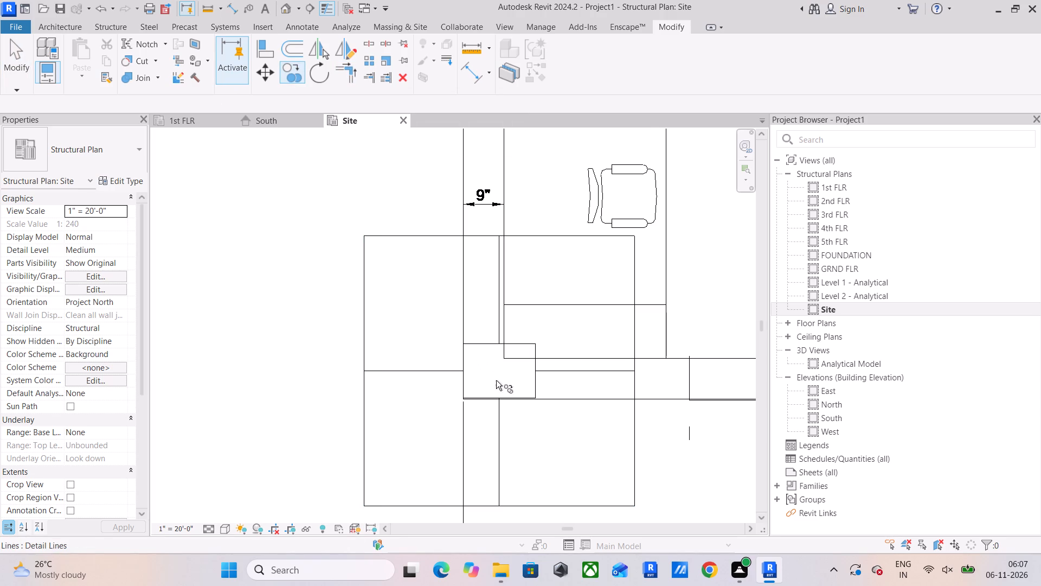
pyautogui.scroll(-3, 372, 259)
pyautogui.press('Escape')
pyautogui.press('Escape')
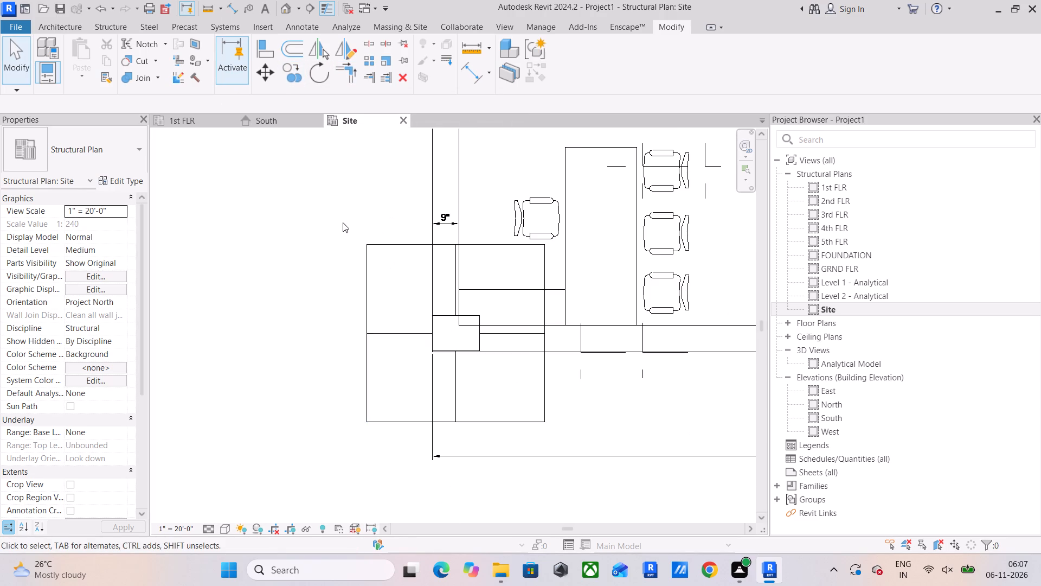
# Select the four sides of the larger outline together with the four lines connecting it to the column rectangle.
pyautogui.moveTo(388, 219); pyautogui.dragTo(332, 452)
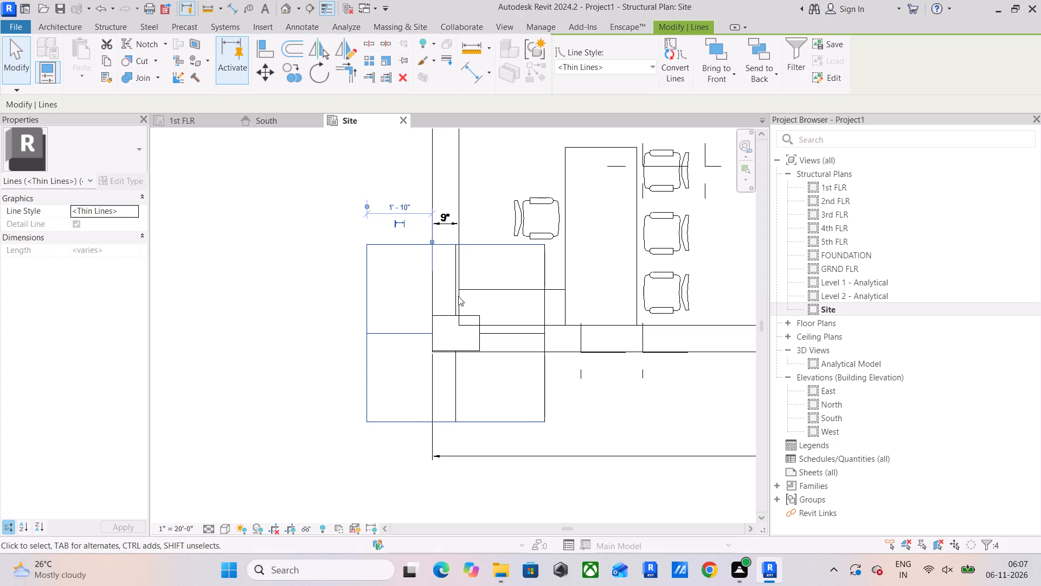
pyautogui.keyDown('shift'); pyautogui.click(542, 272); pyautogui.keyUp('shift')
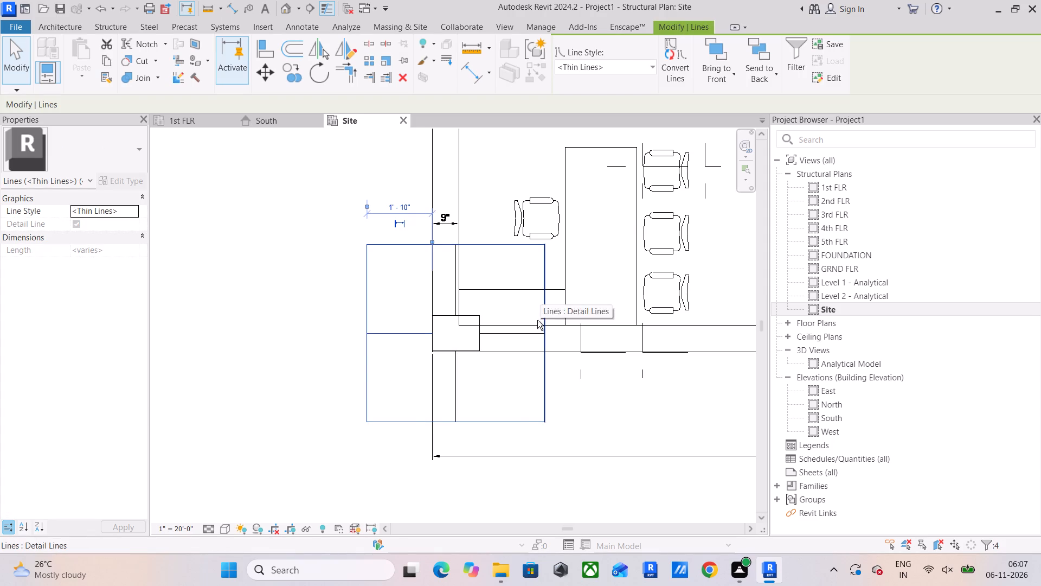
pyautogui.keyDown('shift'); pyautogui.click(525, 333); pyautogui.keyUp('shift')
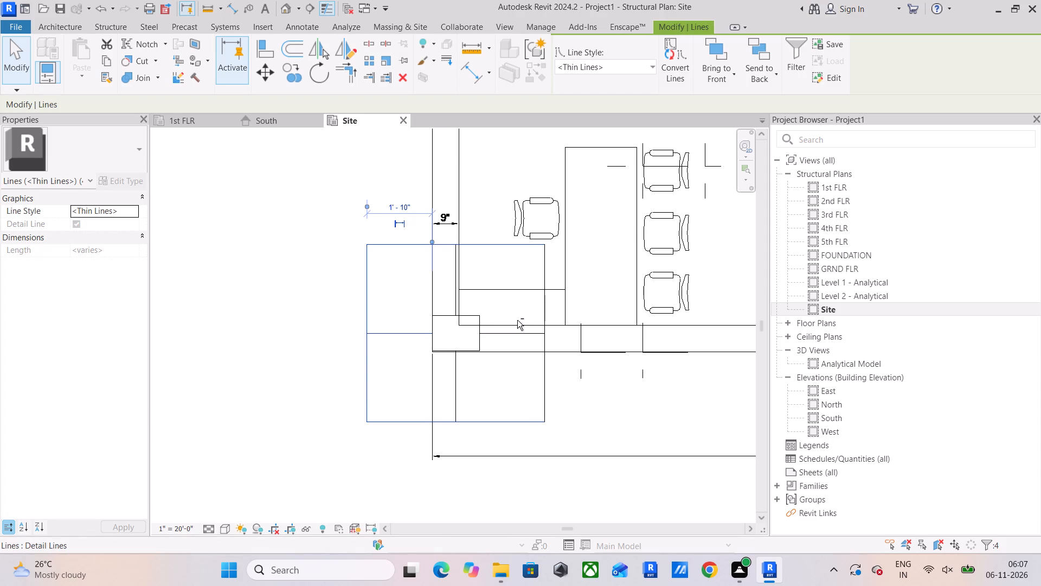
pyautogui.keyDown('shift'); pyautogui.click(457, 291); pyautogui.keyUp('shift')
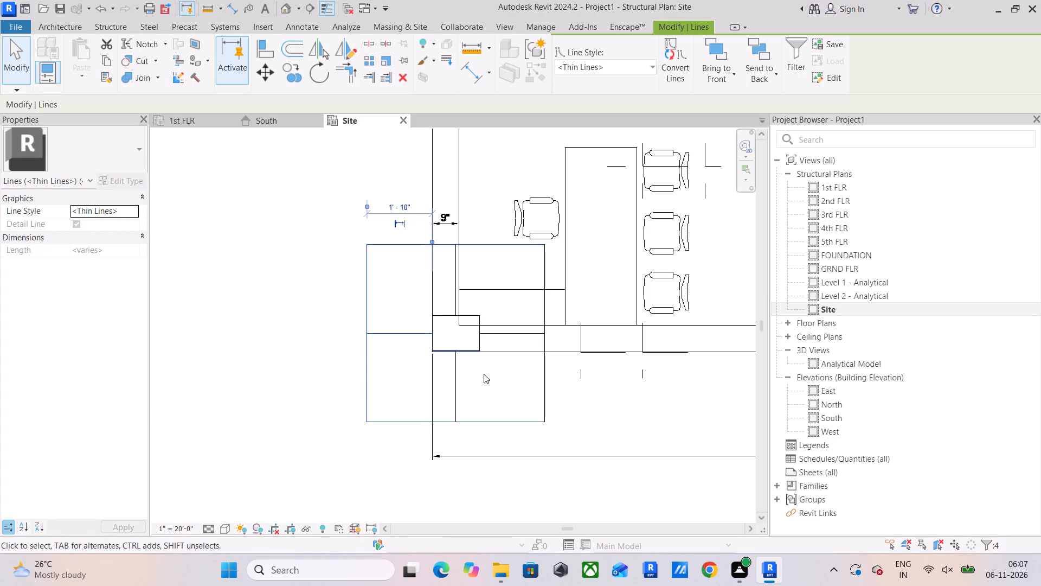
pyautogui.keyDown('ctrl'); pyautogui.scroll(3, 564, 363); pyautogui.keyUp('ctrl')
pyautogui.keyDown('ctrl'); pyautogui.click(549, 380); pyautogui.keyUp('ctrl')
pyautogui.keyDown('ctrl'); pyautogui.click(496, 332); pyautogui.keyUp('ctrl')
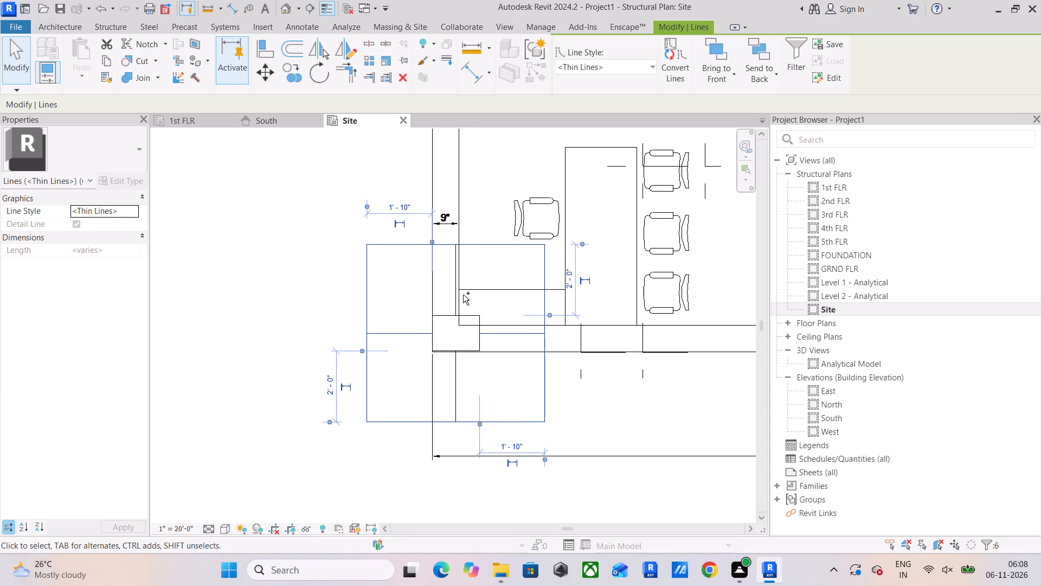
pyautogui.keyDown('ctrl'); pyautogui.click(453, 285); pyautogui.keyUp('ctrl')
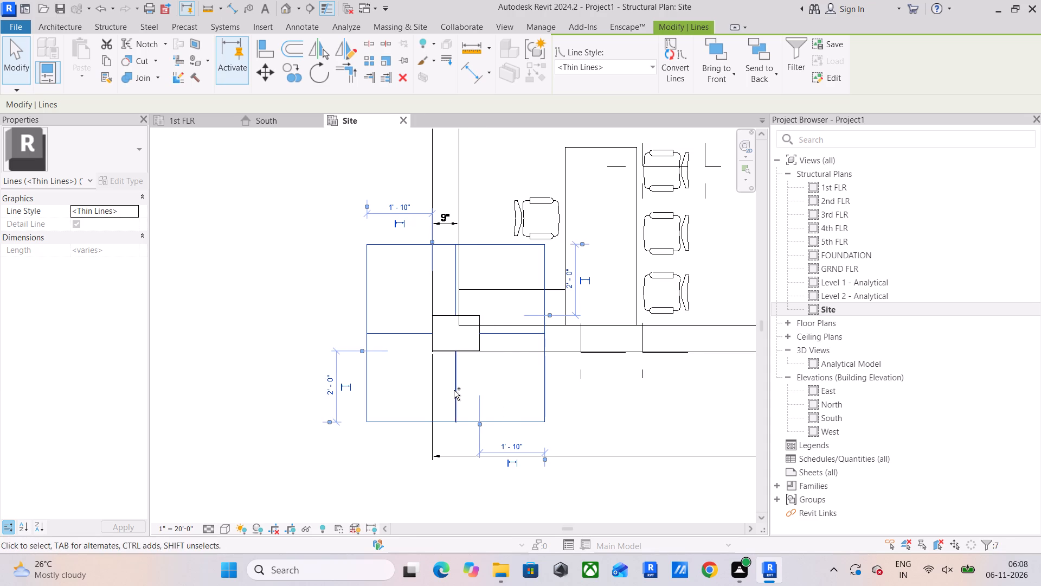
pyautogui.keyDown('ctrl'); pyautogui.click(454, 390); pyautogui.keyUp('ctrl')
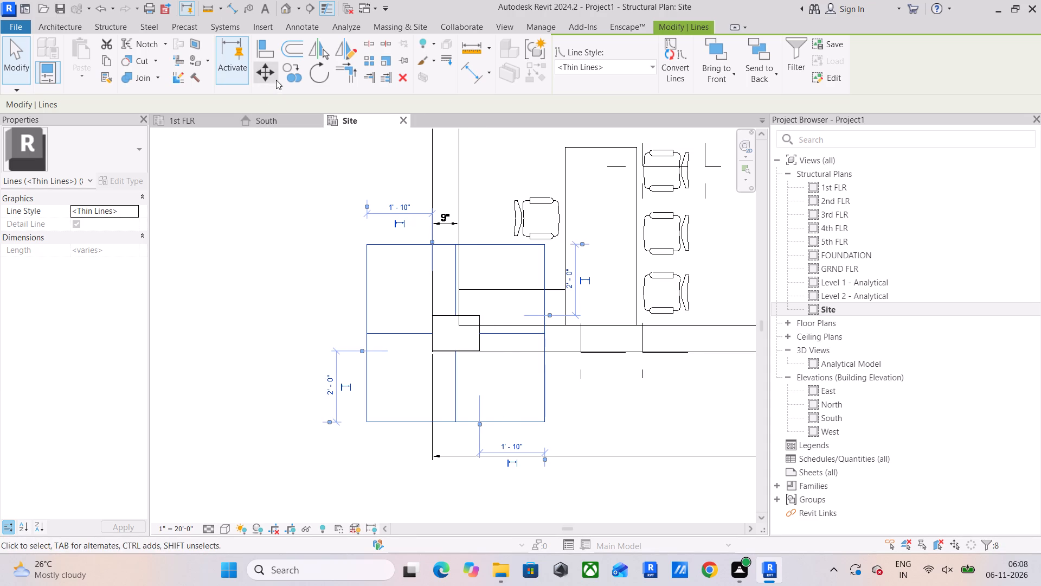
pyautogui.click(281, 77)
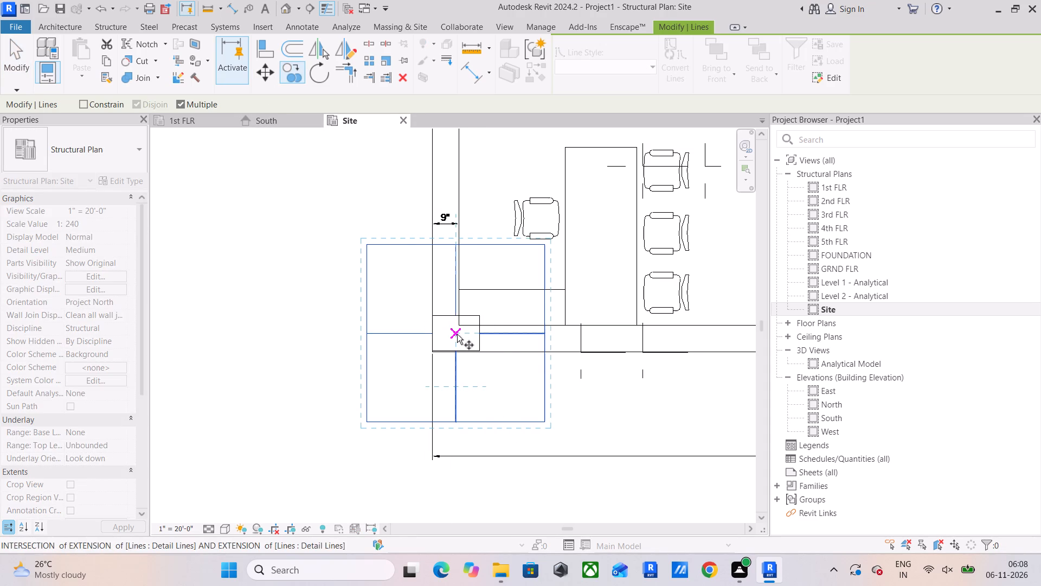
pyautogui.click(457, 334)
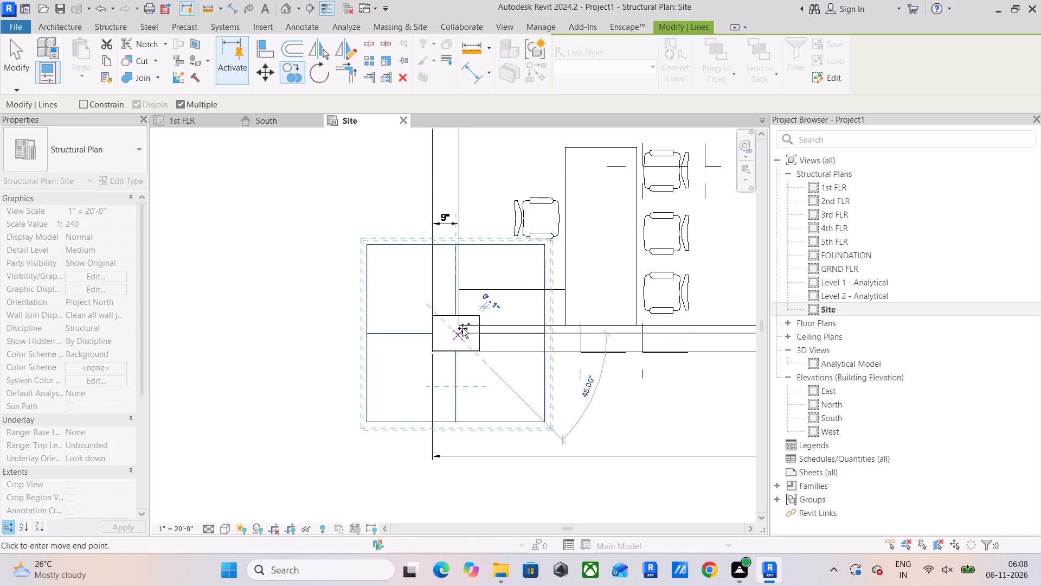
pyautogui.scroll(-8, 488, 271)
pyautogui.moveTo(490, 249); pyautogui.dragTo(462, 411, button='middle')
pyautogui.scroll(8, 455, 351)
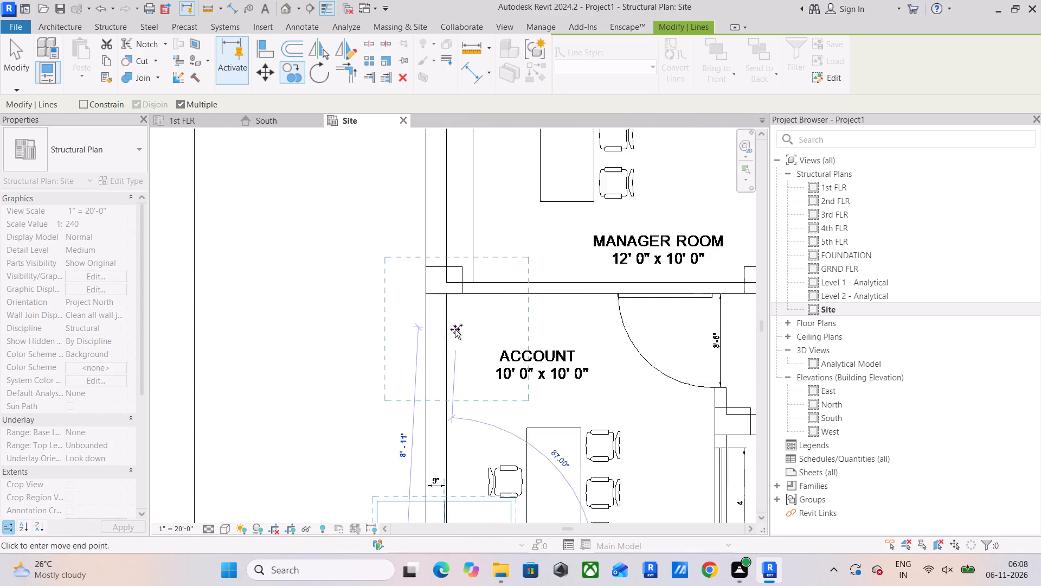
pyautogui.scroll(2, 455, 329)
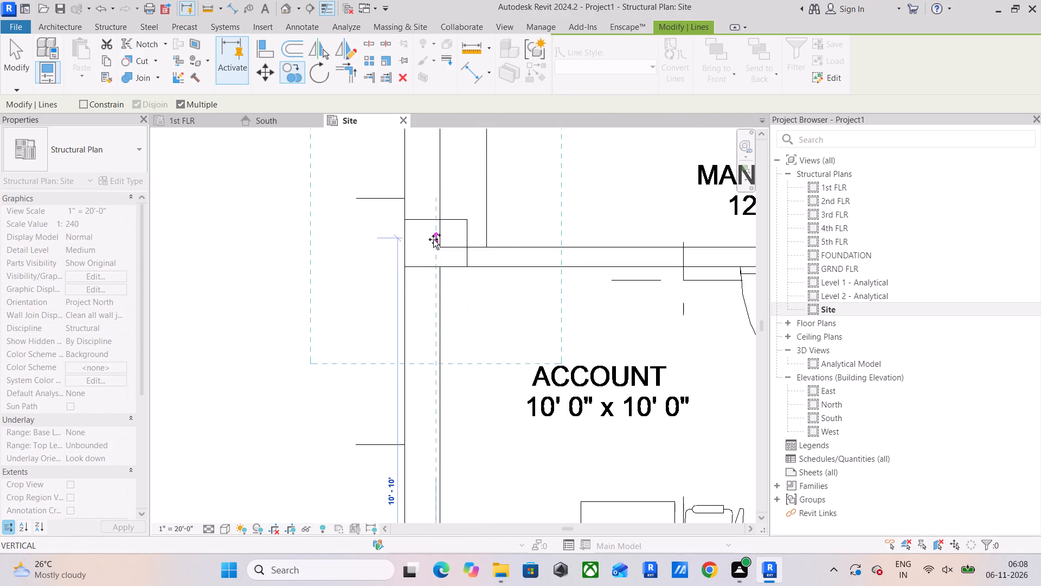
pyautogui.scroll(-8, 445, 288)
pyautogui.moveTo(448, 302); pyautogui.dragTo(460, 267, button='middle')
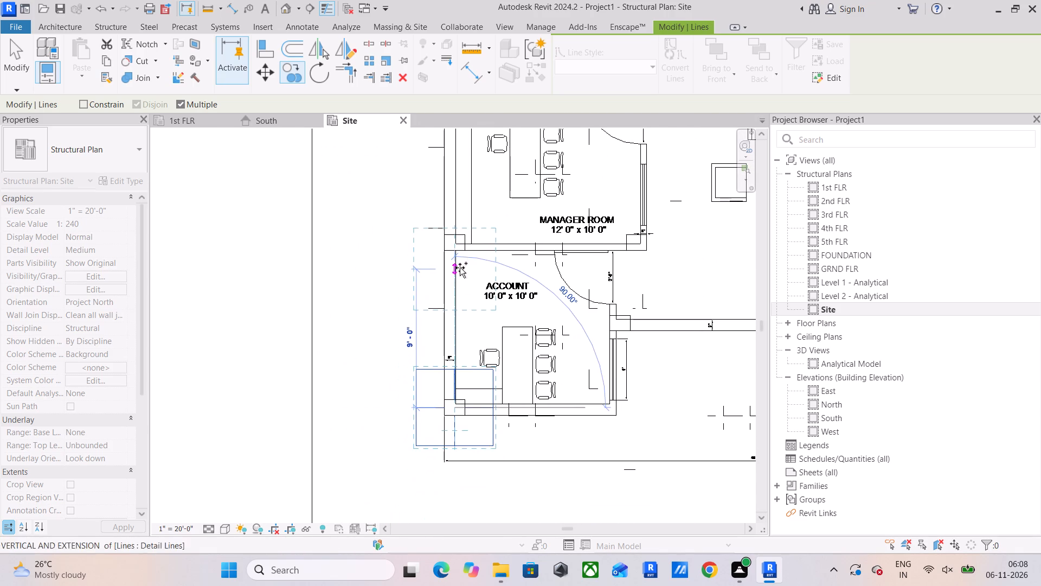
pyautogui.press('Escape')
# Copy the selected outline, based at the column's northwest corner, to both columns on the wall between Account and Manager Room, with multiple copies.
pyautogui.click(297, 72)
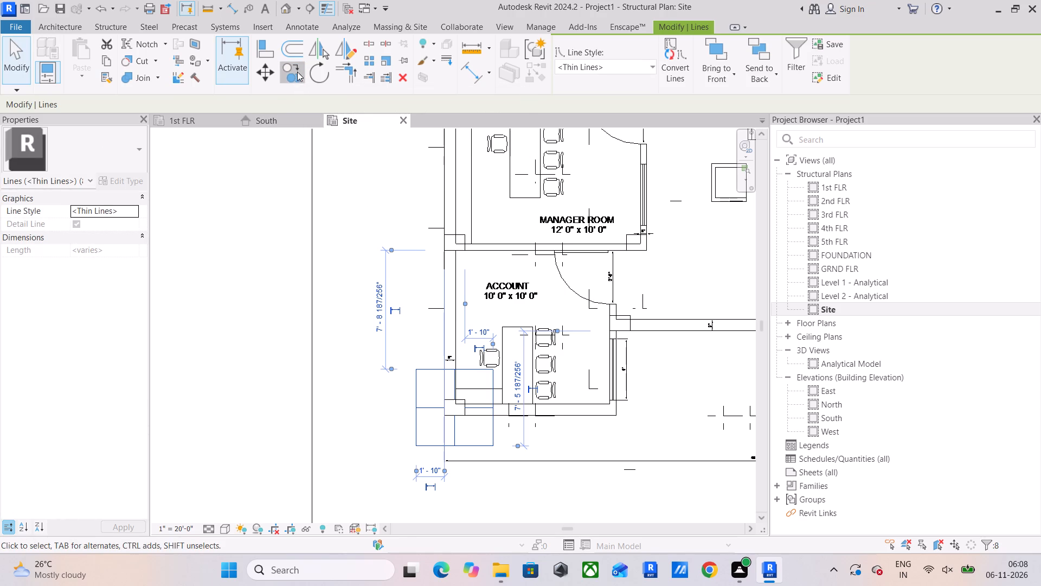
pyautogui.scroll(4, 457, 395)
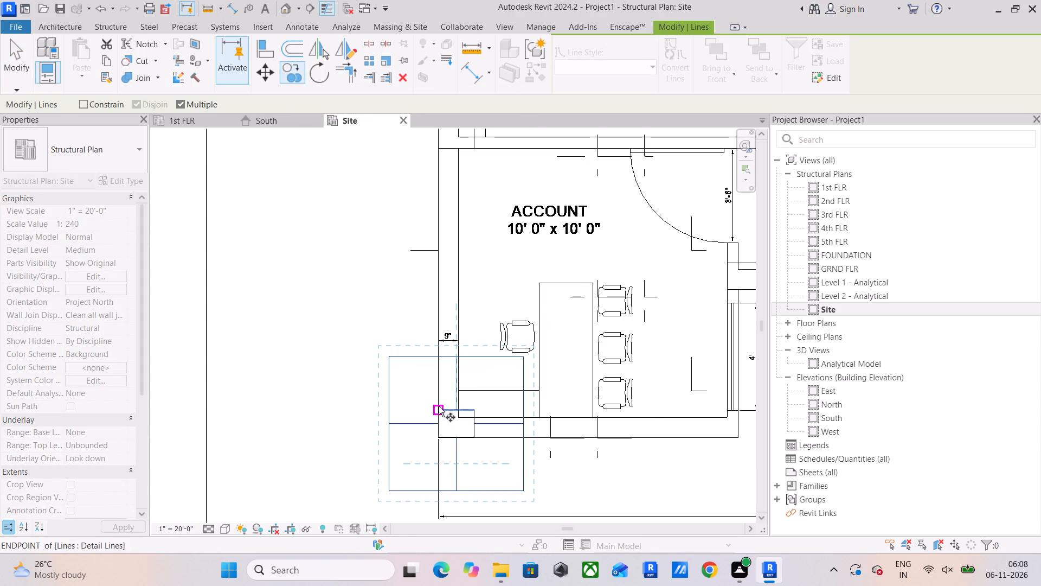
pyautogui.click(439, 406)
pyautogui.scroll(-5, 444, 263)
pyautogui.moveTo(440, 288); pyautogui.dragTo(436, 419, button='middle')
pyautogui.scroll(6, 436, 375)
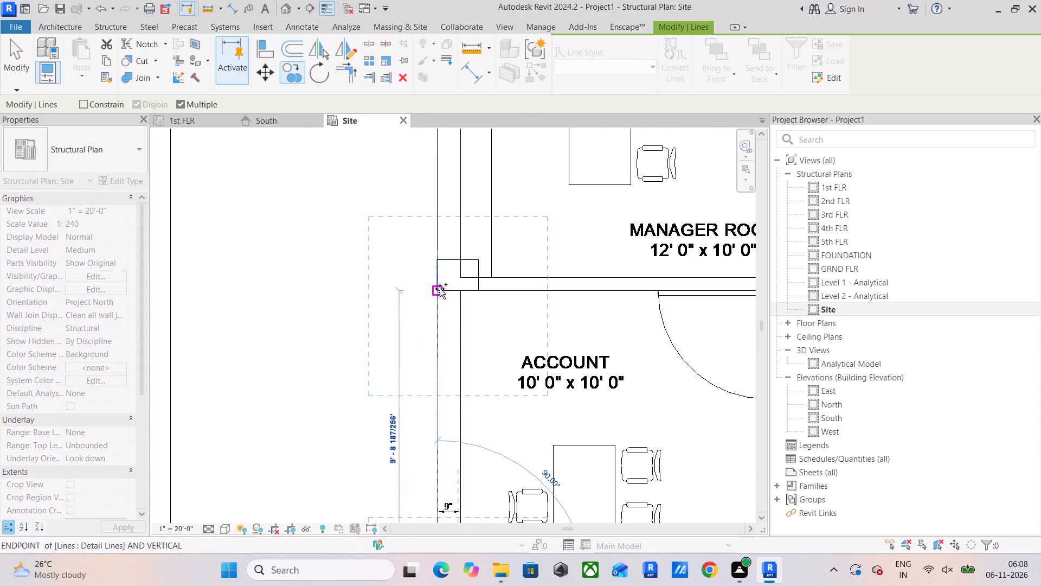
pyautogui.click(437, 264)
pyautogui.scroll(-4, 437, 264)
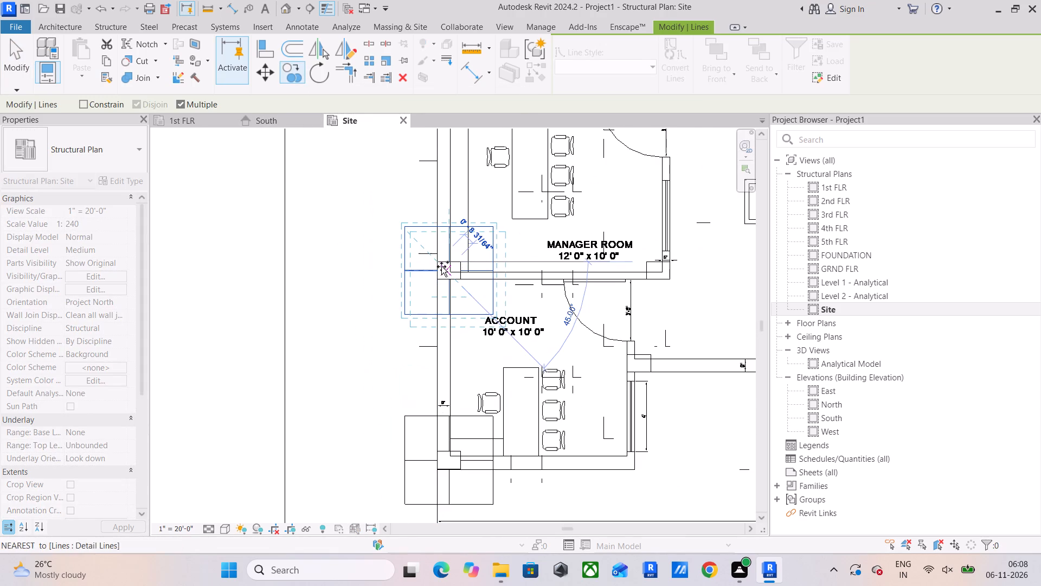
pyautogui.scroll(4, 590, 261)
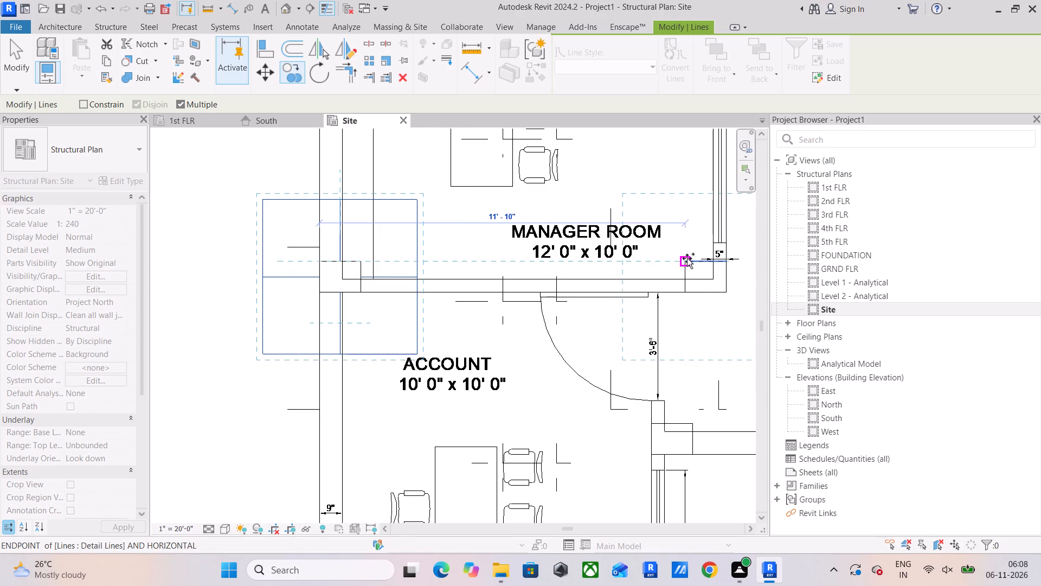
pyautogui.click(687, 258)
# Copy the outline to the column on Account's east wall and the two columns along the Waiting Area and Conference south wall.
pyautogui.scroll(-5, 612, 351)
pyautogui.moveTo(606, 356); pyautogui.dragTo(612, 257, button='middle')
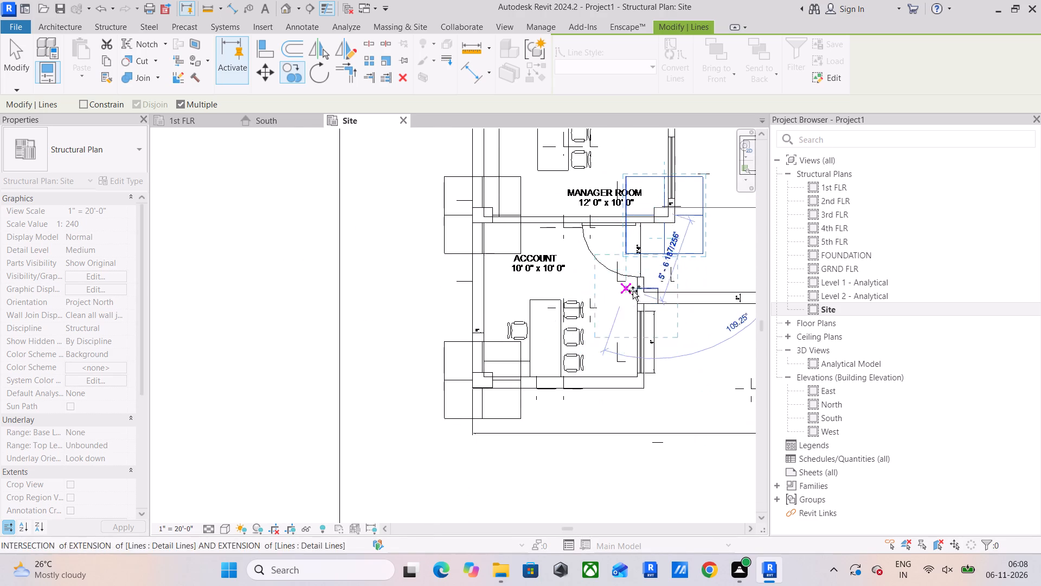
pyautogui.scroll(4, 638, 286)
pyautogui.click(641, 286)
pyautogui.scroll(-3, 651, 369)
pyautogui.moveTo(656, 372); pyautogui.dragTo(517, 378, button='middle')
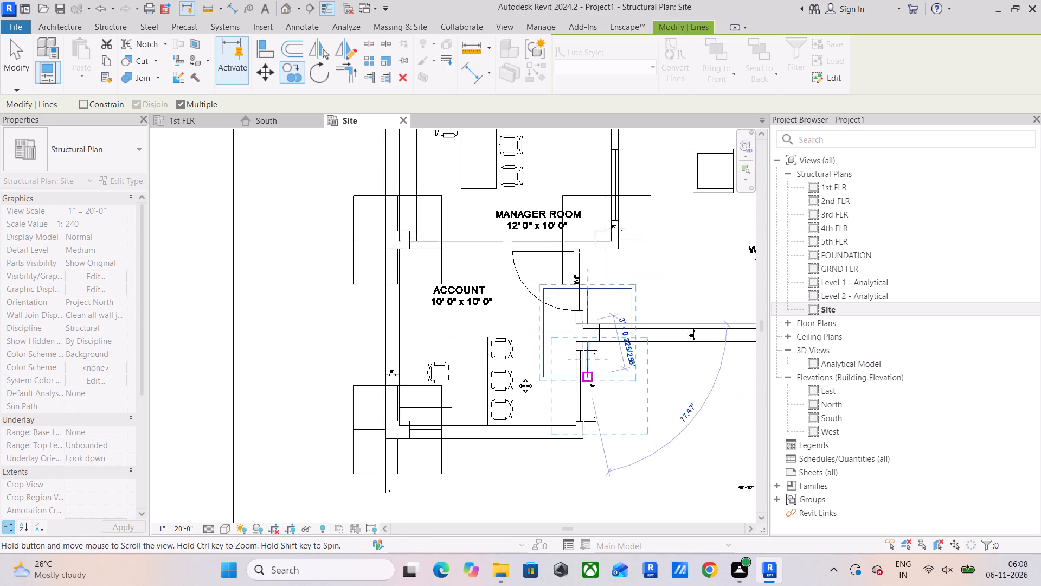
pyautogui.moveTo(517, 378); pyautogui.dragTo(421, 381, button='middle')
pyautogui.click(658, 325)
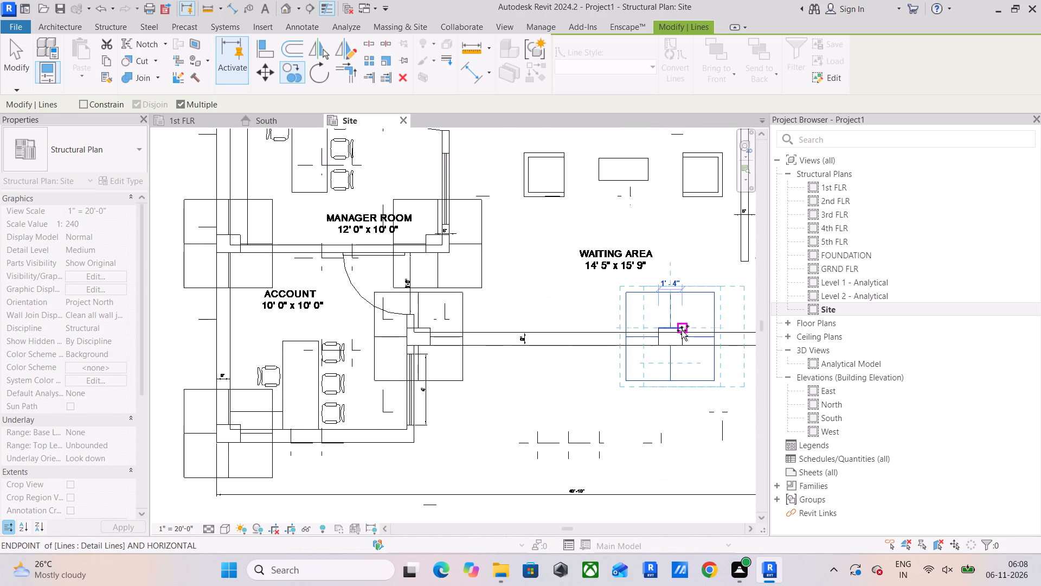
pyautogui.moveTo(686, 330); pyautogui.dragTo(337, 335, button='middle')
pyautogui.click(568, 330)
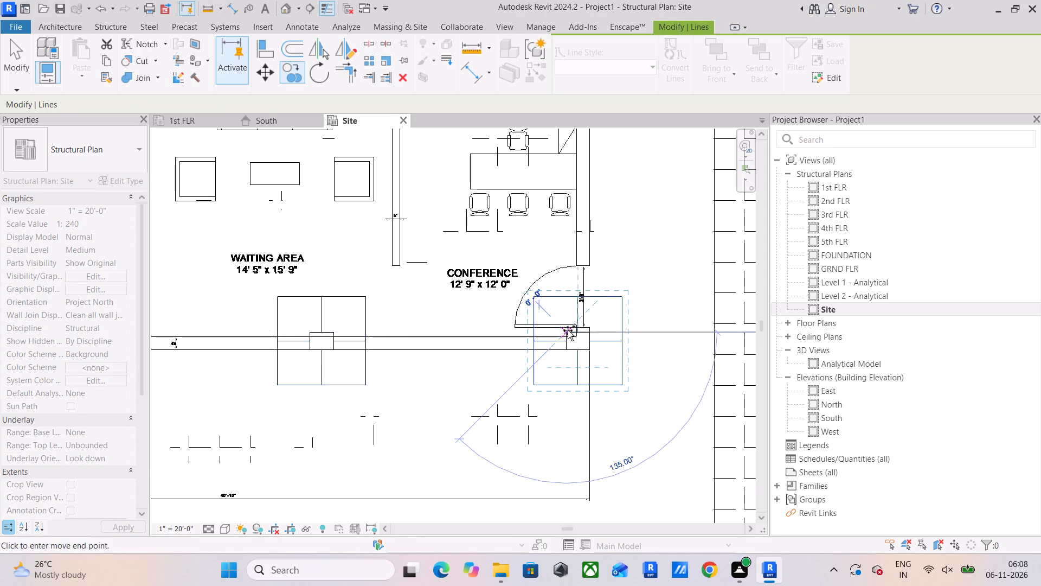
# Copy the outline to the Director Room's southeast column and the two columns along the wall between Conference and Toilet.
pyautogui.moveTo(590, 238); pyautogui.dragTo(577, 434, button='middle')
pyautogui.scroll(4, 545, 251)
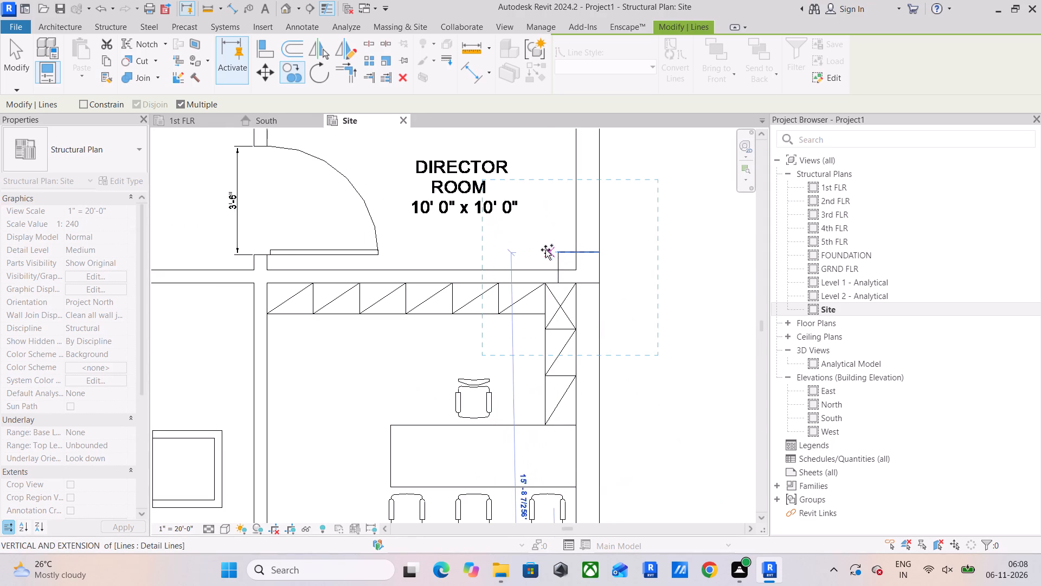
pyautogui.click(555, 251)
pyautogui.scroll(-5, 555, 251)
pyautogui.moveTo(555, 255); pyautogui.dragTo(538, 458, button='middle')
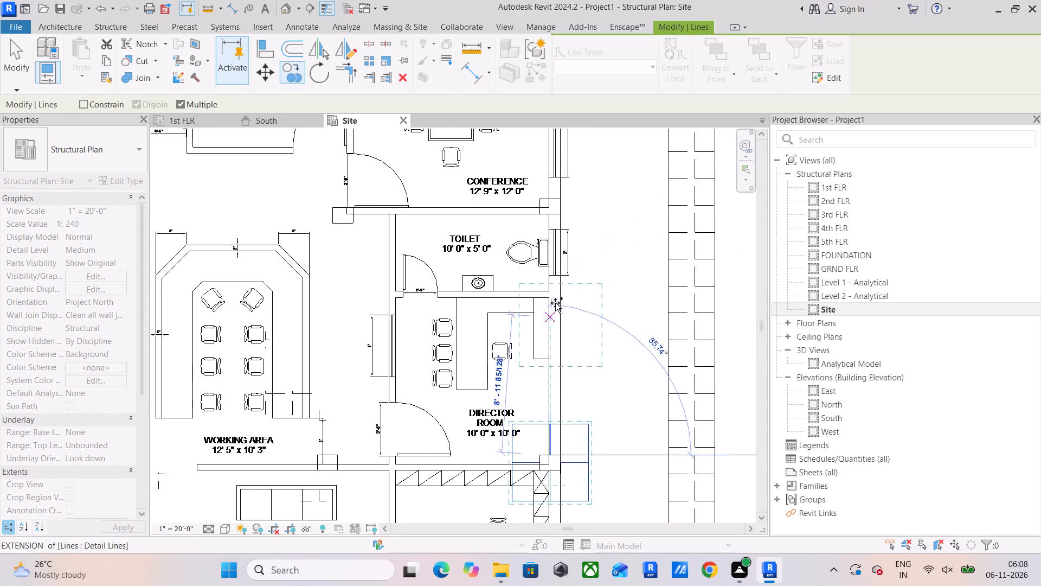
pyautogui.moveTo(554, 310); pyautogui.dragTo(548, 429, button='middle')
pyautogui.scroll(4, 542, 316)
pyautogui.click(531, 317)
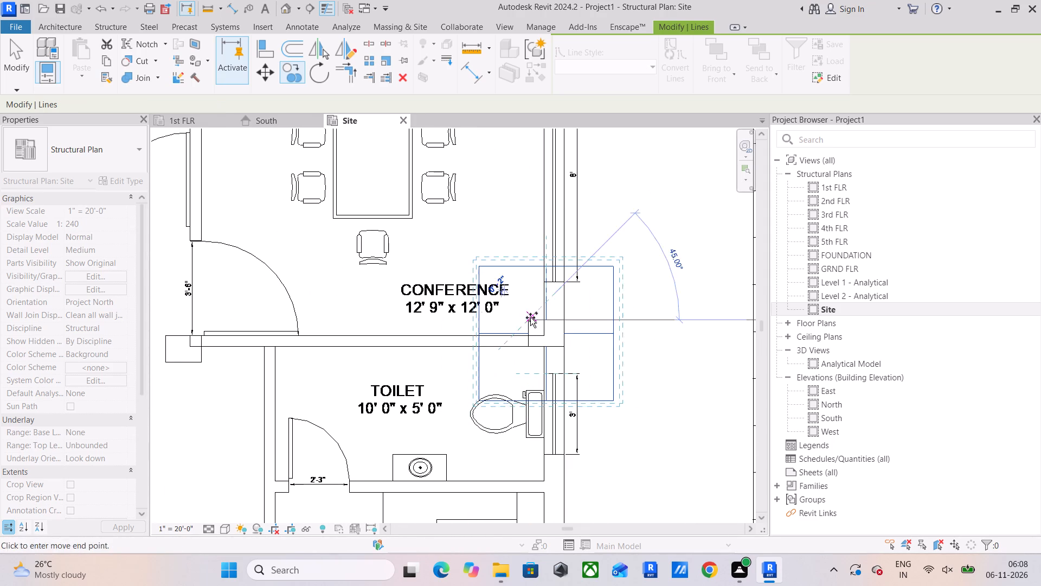
pyautogui.click(164, 335)
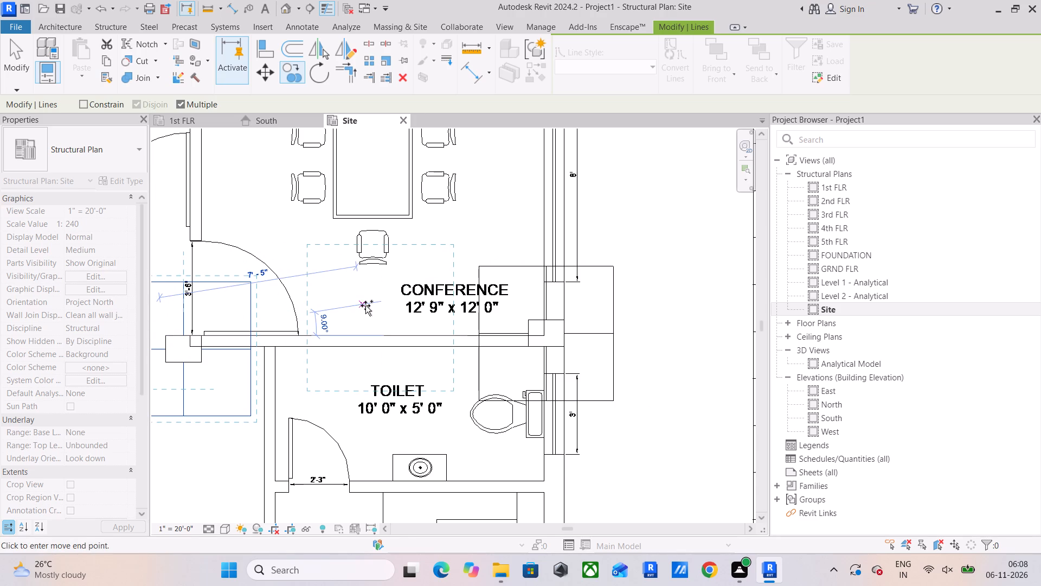
# Copy the outline to the four columns along the north wall, from Conference's northeast corner to the Pantry's northwest corner.
pyautogui.moveTo(470, 268); pyautogui.dragTo(471, 334, button='middle')
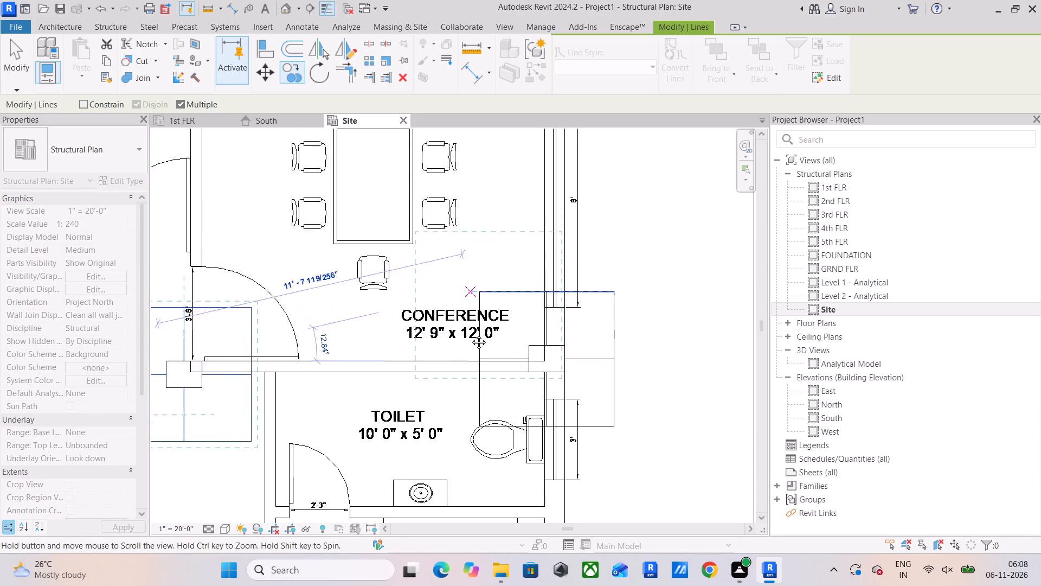
pyautogui.moveTo(471, 334); pyautogui.dragTo(462, 480, button='middle')
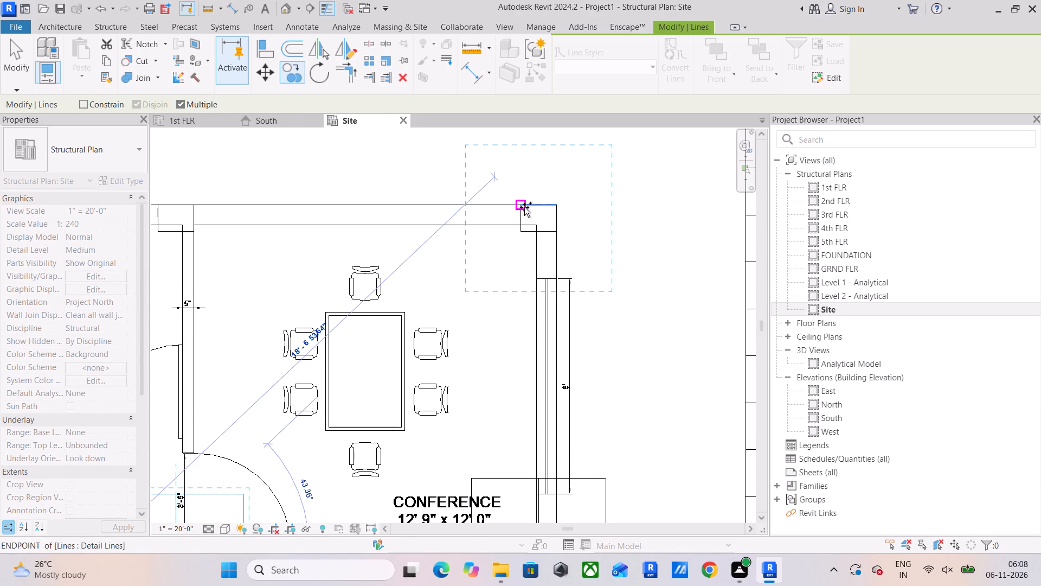
pyautogui.click(524, 207)
pyautogui.scroll(-3, 419, 288)
pyautogui.moveTo(419, 288); pyautogui.dragTo(582, 305, button='middle')
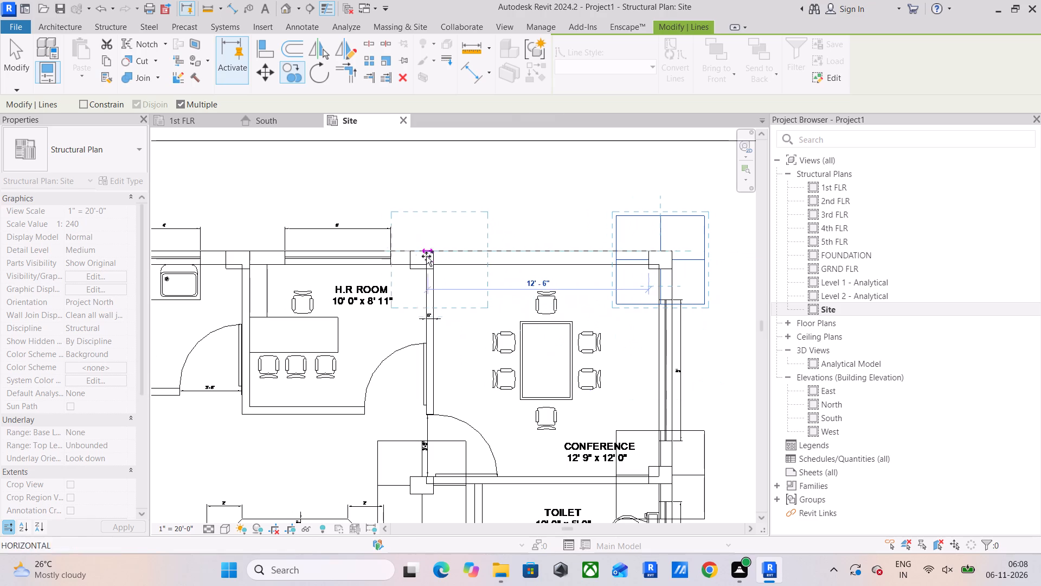
pyautogui.click(412, 251)
pyautogui.moveTo(412, 251); pyautogui.dragTo(625, 257, button='middle')
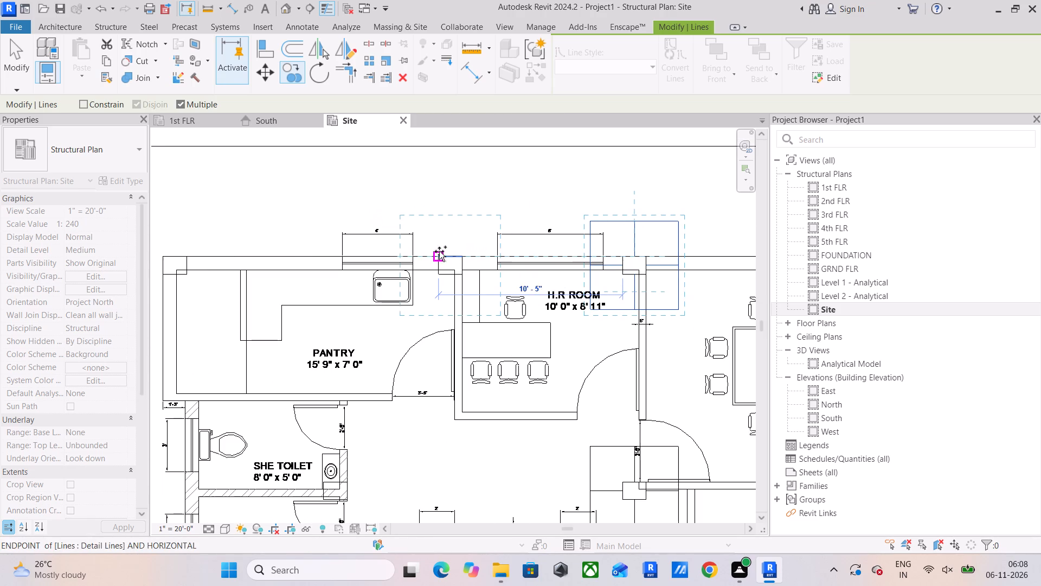
pyautogui.click(438, 252)
pyautogui.moveTo(198, 255); pyautogui.dragTo(300, 254, button='middle')
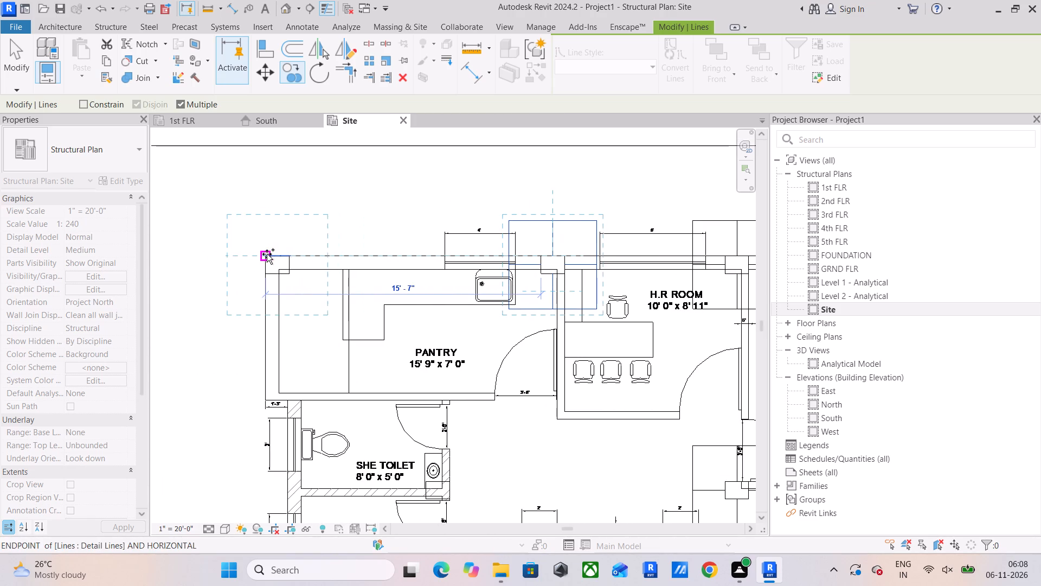
pyautogui.click(267, 254)
# Copy the outline to the column on the east wall between the two She Toilets and finish copying.
pyautogui.moveTo(301, 387); pyautogui.dragTo(302, 286, button='middle')
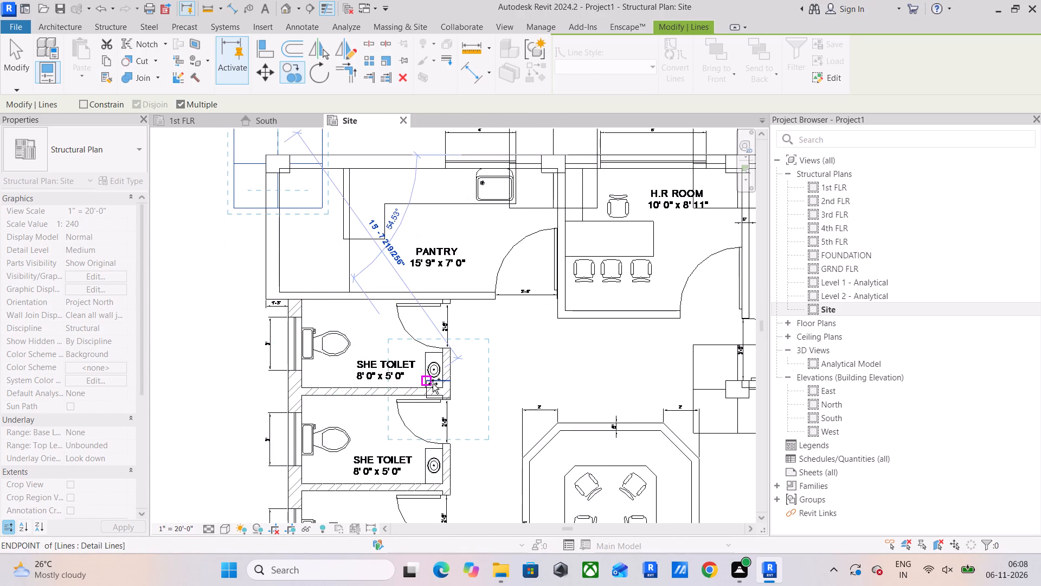
pyautogui.click(433, 384)
pyautogui.scroll(-4, 336, 347)
pyautogui.moveTo(335, 347); pyautogui.dragTo(356, 310, button='middle')
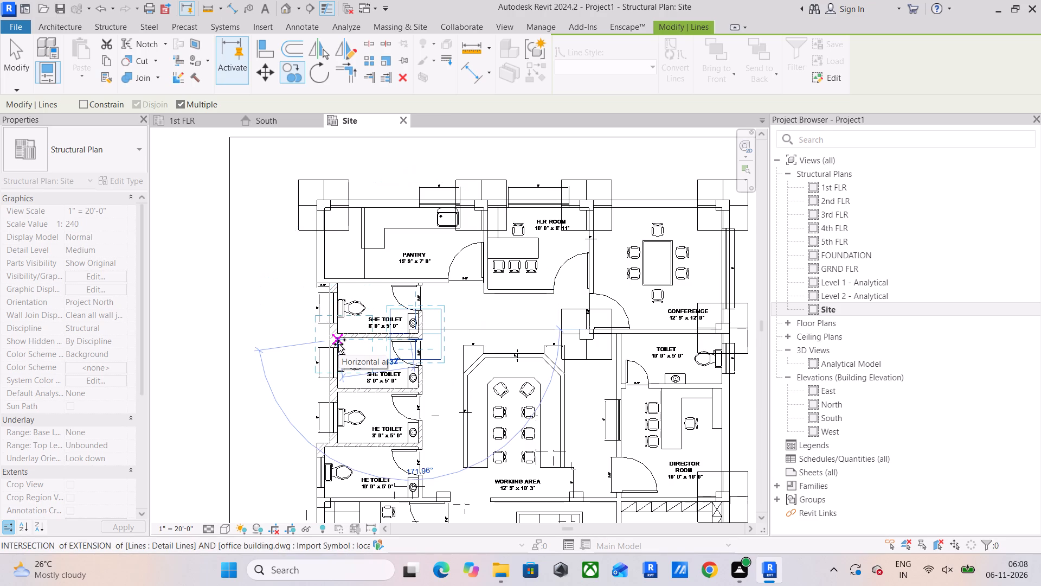
pyautogui.moveTo(338, 331); pyautogui.dragTo(356, 258, button='middle')
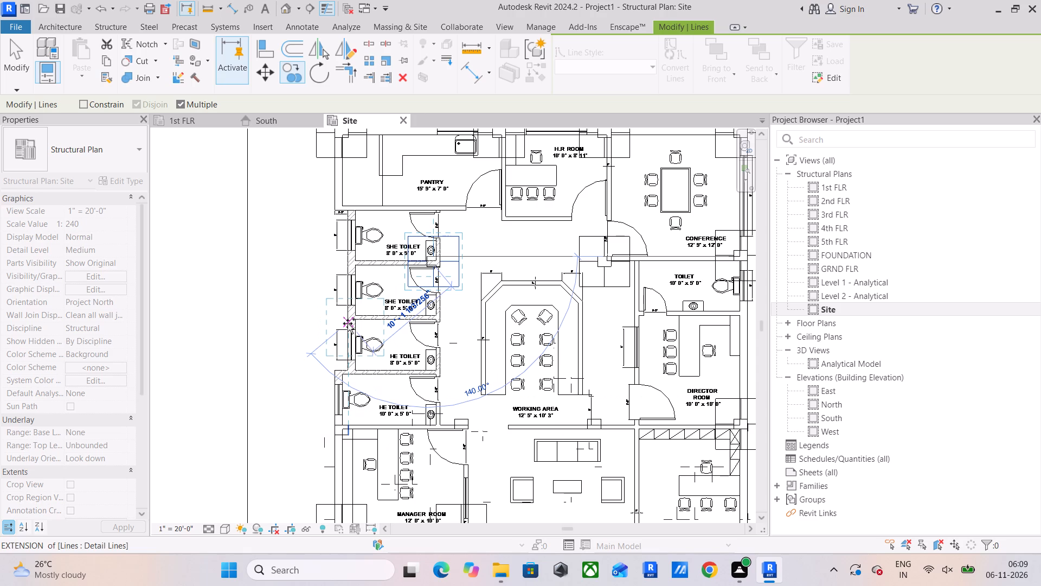
pyautogui.scroll(4, 348, 323)
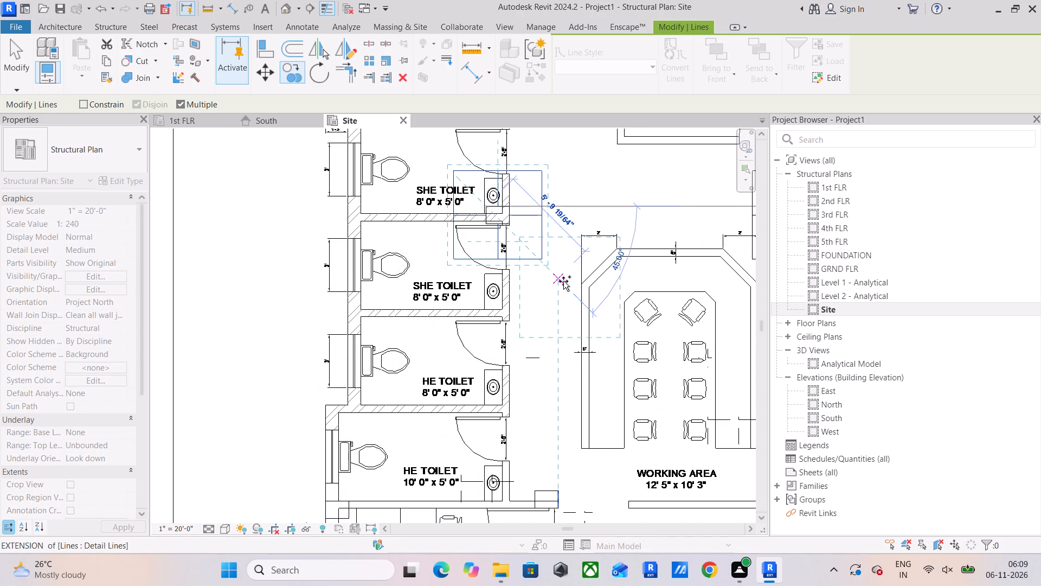
pyautogui.moveTo(542, 324); pyautogui.dragTo(509, 444, button='middle')
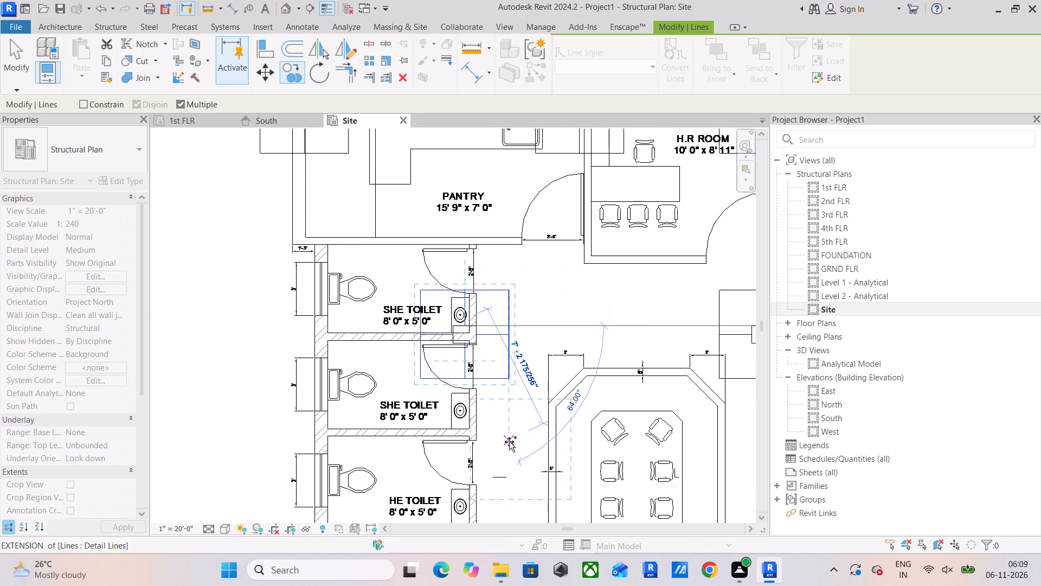
pyautogui.moveTo(509, 442); pyautogui.dragTo(502, 335, button='middle')
pyautogui.scroll(-2, 502, 336)
pyautogui.moveTo(502, 341); pyautogui.dragTo(500, 413, button='middle')
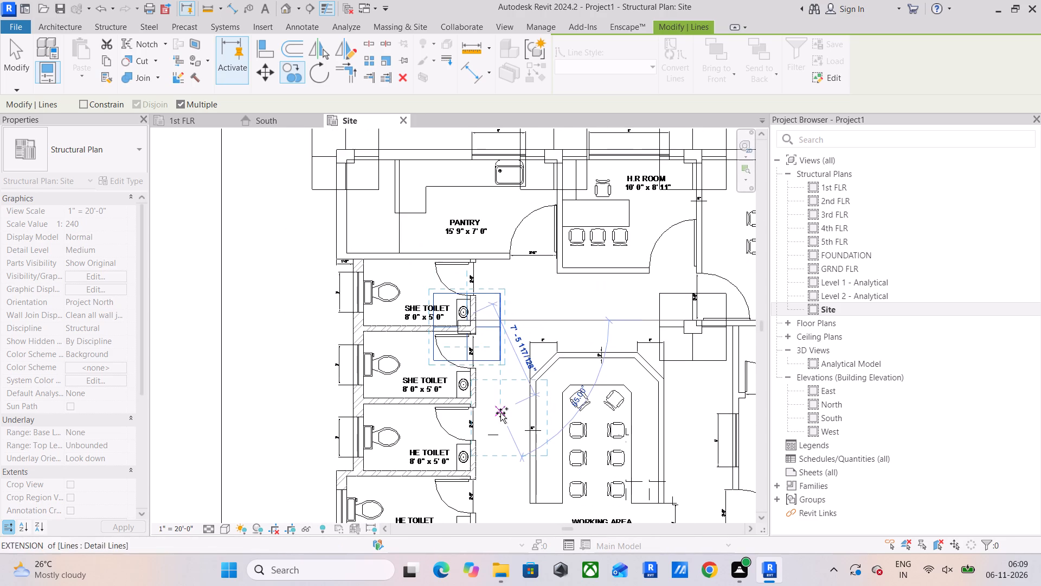
pyautogui.press('Escape')
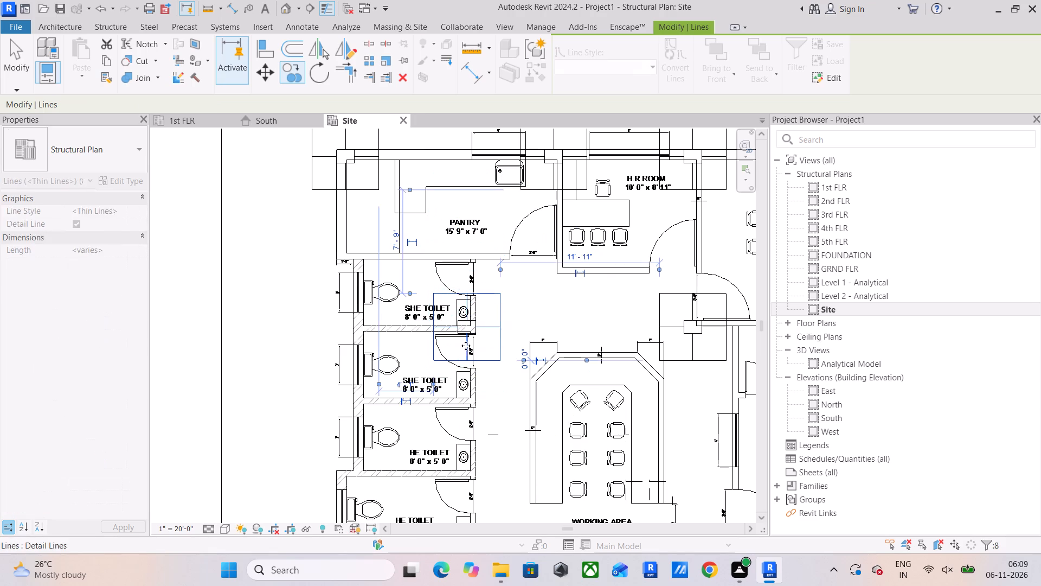
pyautogui.press('Escape')
pyautogui.press('Escape')
pyautogui.press('Escape')
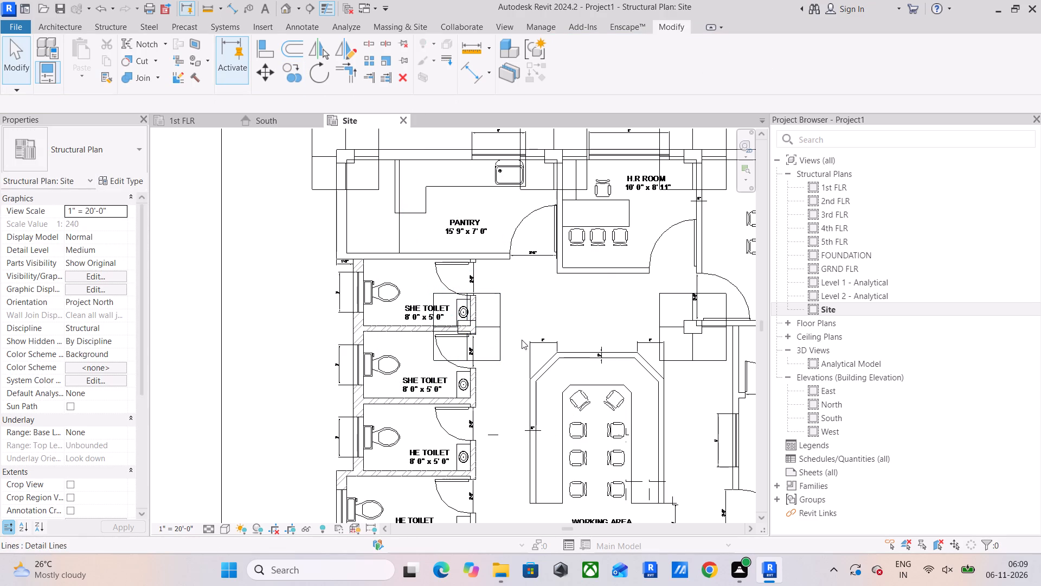
# Select all lines of the column rectangle and its surrounding outline between the two She Toilets, including the connecting lines.
pyautogui.scroll(7, 493, 330)
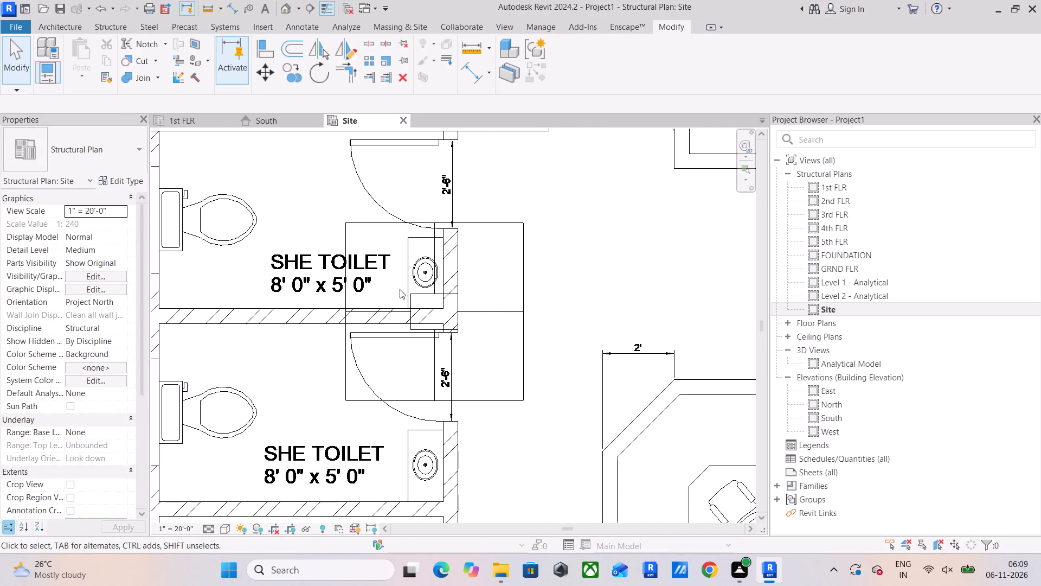
pyautogui.moveTo(400, 288); pyautogui.dragTo(494, 353)
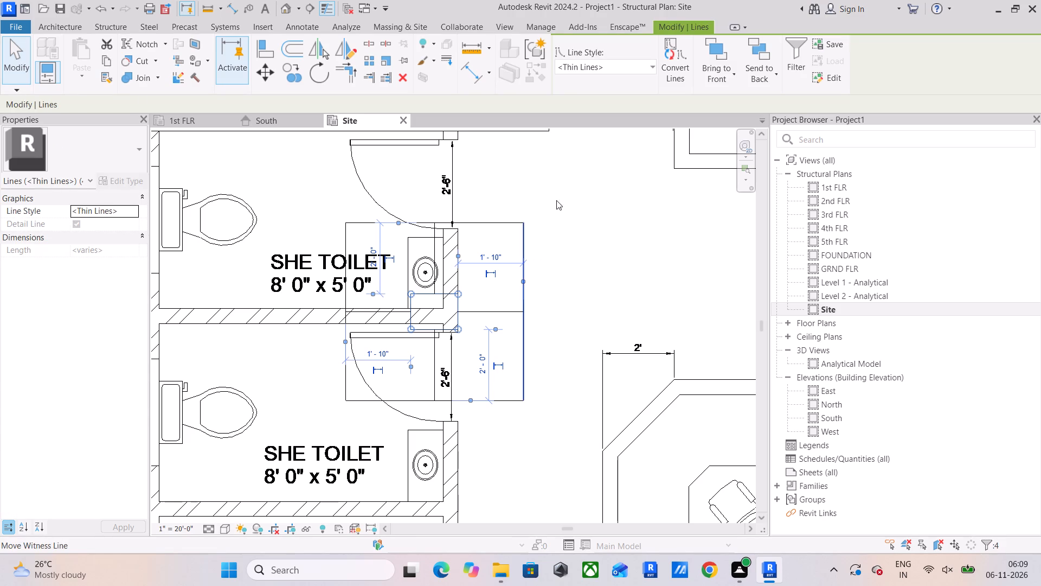
pyautogui.moveTo(556, 200); pyautogui.dragTo(516, 443)
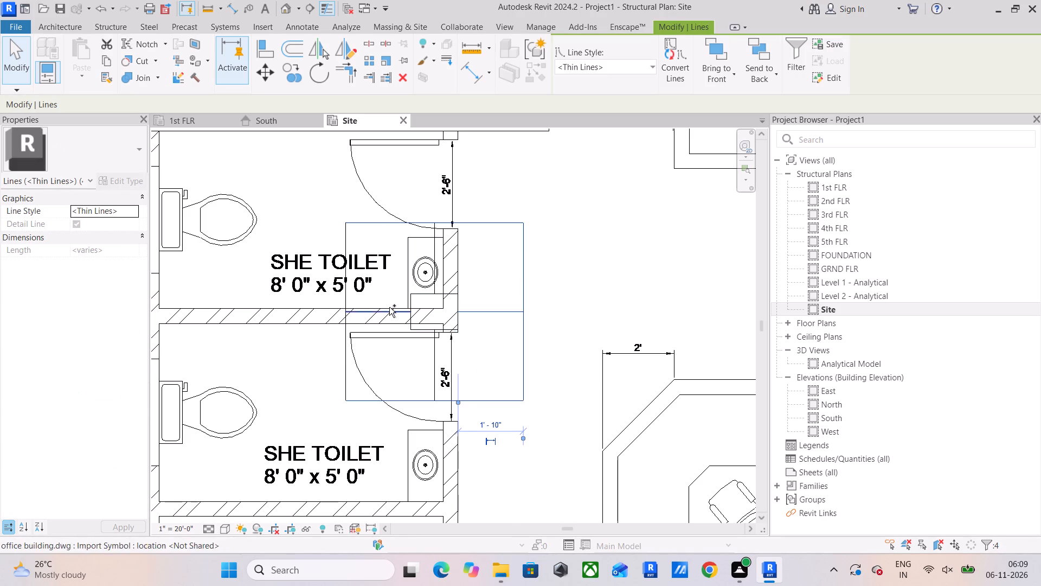
pyautogui.keyDown('ctrl'); pyautogui.moveTo(392, 294); pyautogui.dragTo(489, 353); pyautogui.keyUp('ctrl')
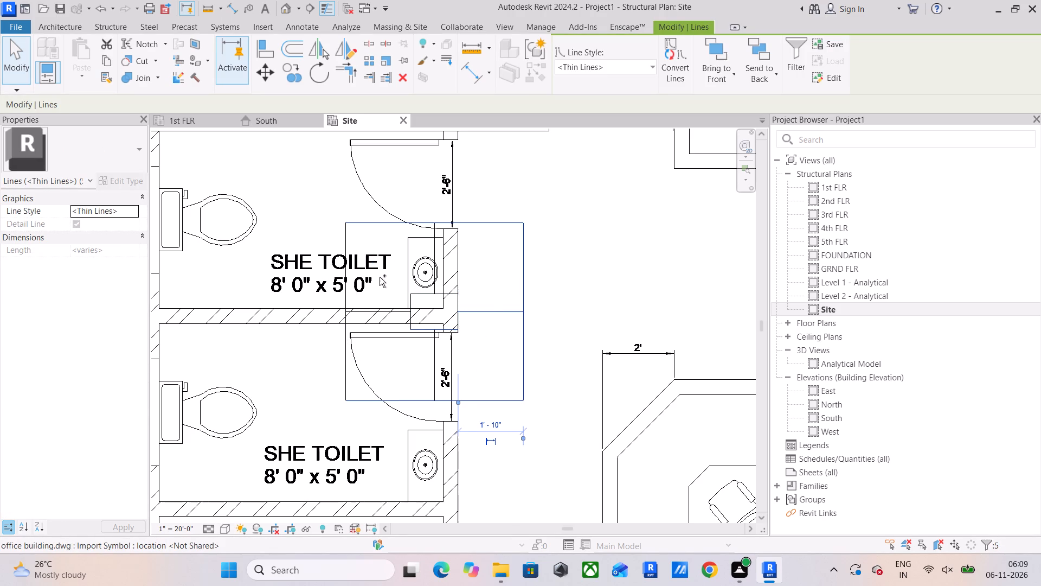
pyautogui.keyDown('ctrl'); pyautogui.moveTo(388, 277); pyautogui.dragTo(503, 351); pyautogui.keyUp('ctrl')
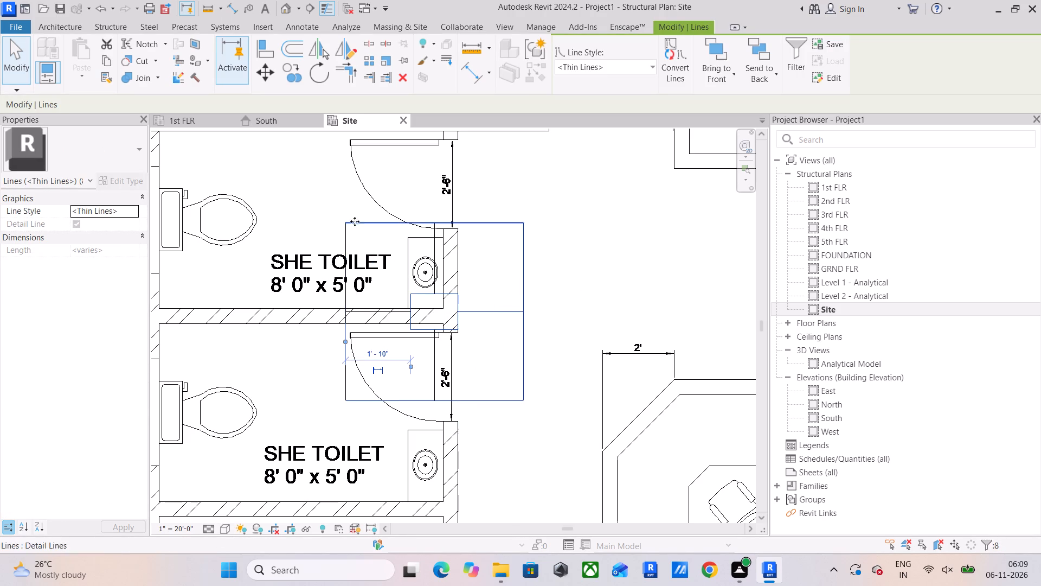
pyautogui.keyDown('ctrl'); pyautogui.moveTo(362, 215); pyautogui.dragTo(348, 228); pyautogui.keyUp('ctrl')
pyautogui.keyDown('ctrl'); pyautogui.moveTo(364, 213); pyautogui.dragTo(351, 223); pyautogui.keyUp('ctrl')
pyautogui.keyDown('ctrl'); pyautogui.moveTo(351, 223); pyautogui.dragTo(340, 233); pyautogui.keyUp('ctrl')
pyautogui.keyDown('ctrl'); pyautogui.click(389, 315); pyautogui.keyUp('ctrl')
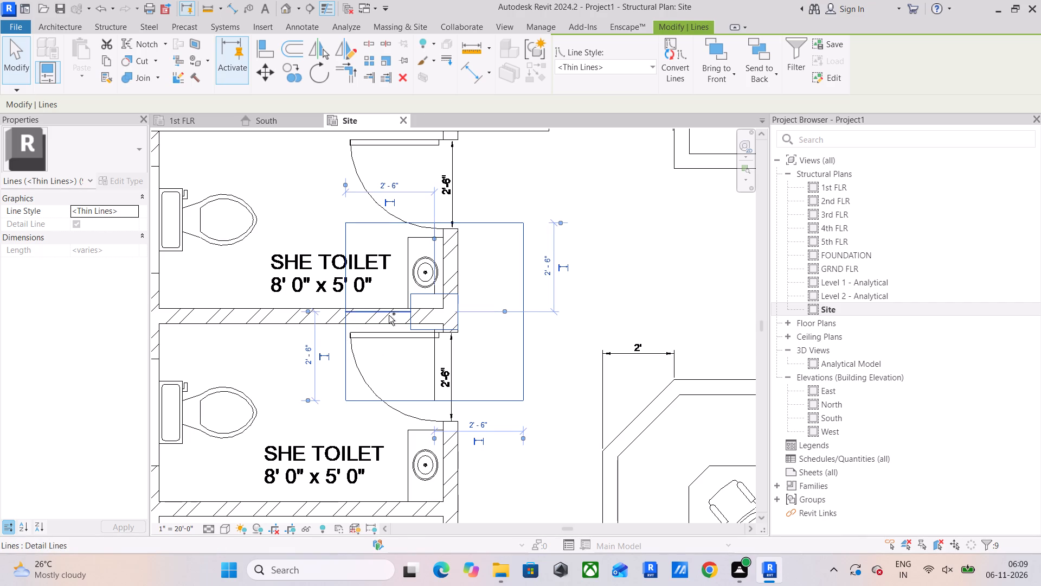
pyautogui.keyDown('ctrl'); pyautogui.click(433, 353); pyautogui.keyUp('ctrl')
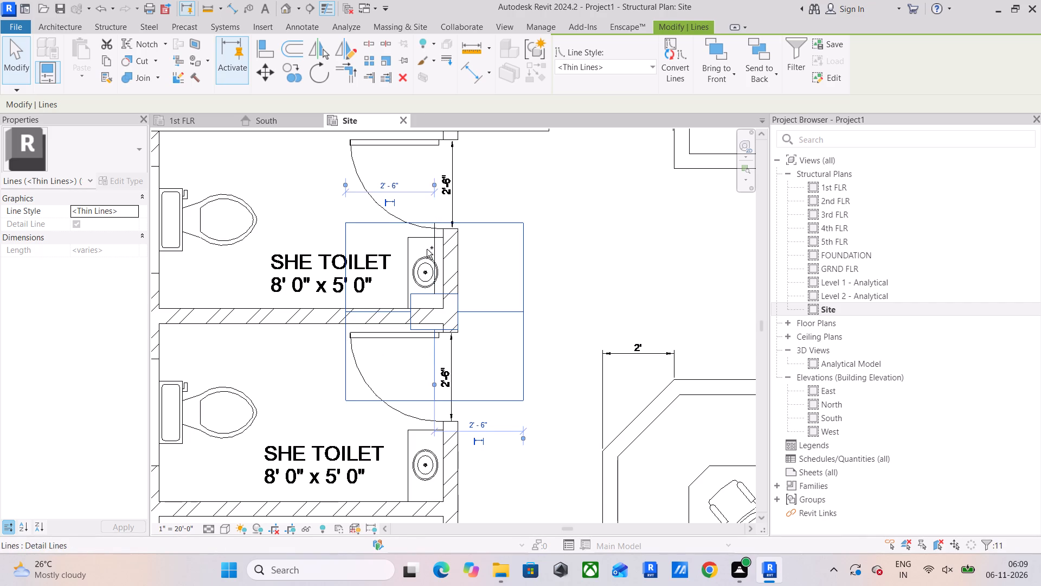
pyautogui.keyDown('ctrl'); pyautogui.click(429, 246); pyautogui.keyUp('ctrl')
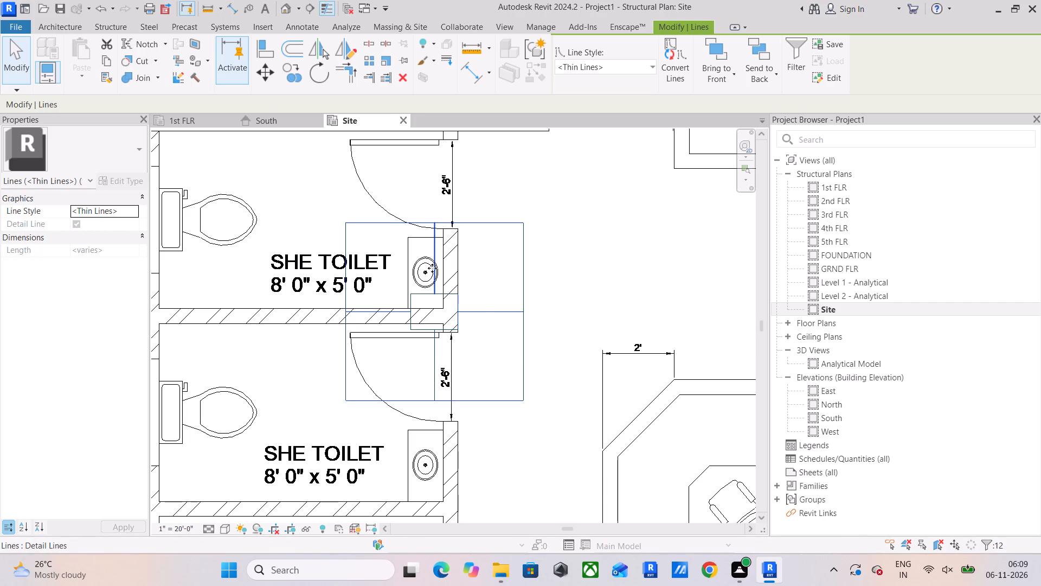
# Add the column rectangle, outline and connecting lines at the west end of the Conference–Toilet wall to the selection.
pyautogui.scroll(-4, 550, 302)
pyautogui.moveTo(578, 298); pyautogui.dragTo(225, 303, button='middle')
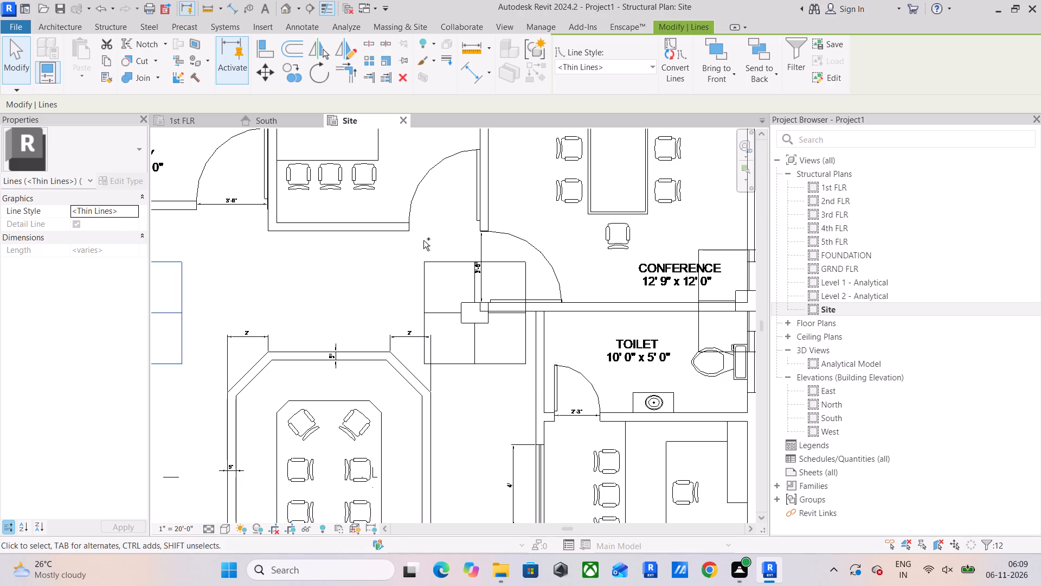
pyautogui.keyDown('ctrl'); pyautogui.moveTo(441, 243); pyautogui.dragTo(412, 316); pyautogui.keyUp('ctrl')
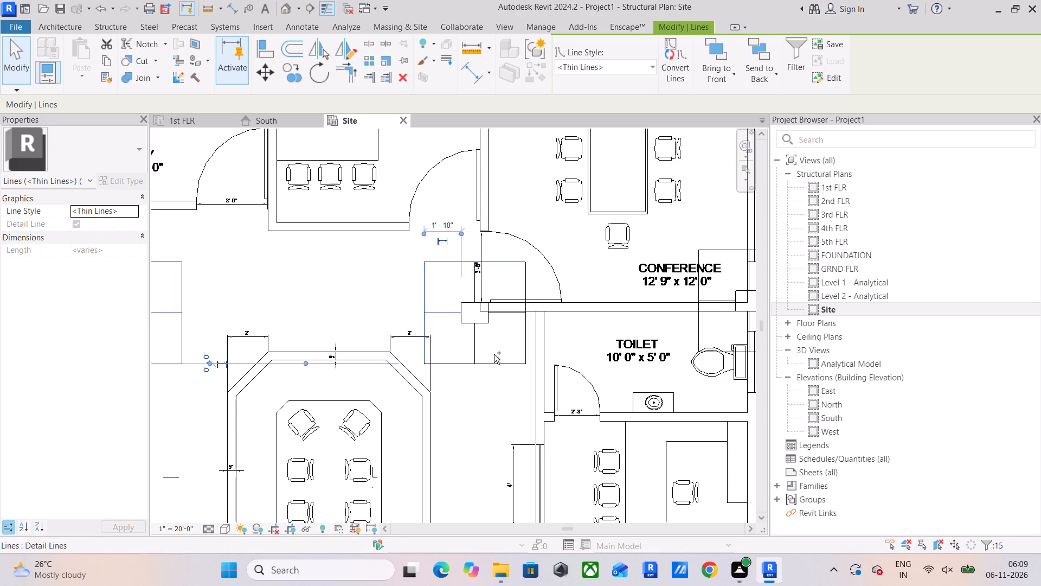
pyautogui.keyDown('ctrl'); pyautogui.moveTo(496, 347); pyautogui.dragTo(459, 393); pyautogui.keyUp('ctrl')
pyautogui.keyDown('ctrl'); pyautogui.click(521, 335); pyautogui.keyUp('ctrl')
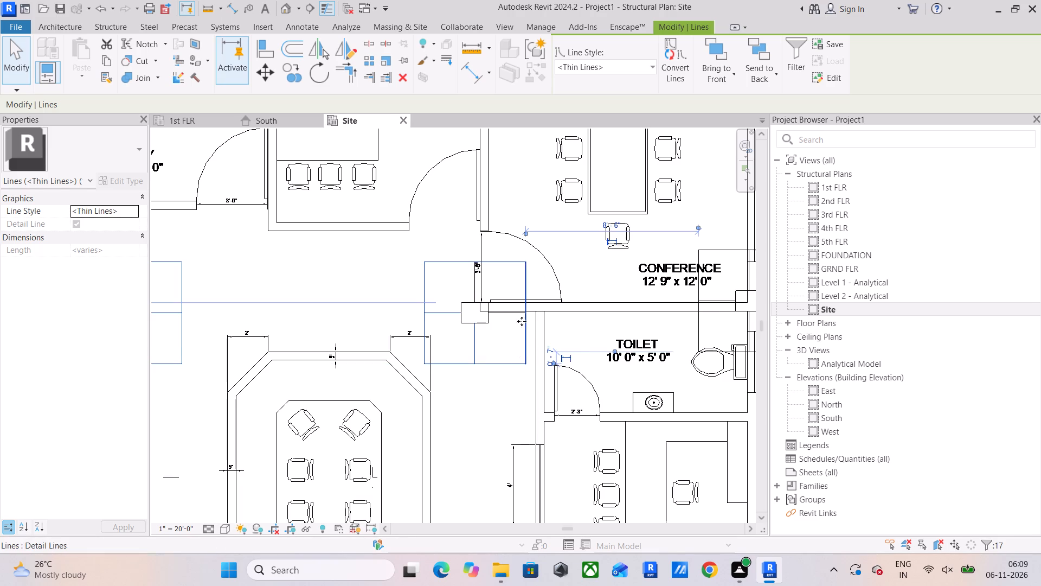
pyautogui.keyDown('ctrl'); pyautogui.scroll(8, 503, 315); pyautogui.keyUp('ctrl')
pyautogui.keyDown('ctrl'); pyautogui.click(500, 314); pyautogui.keyUp('ctrl')
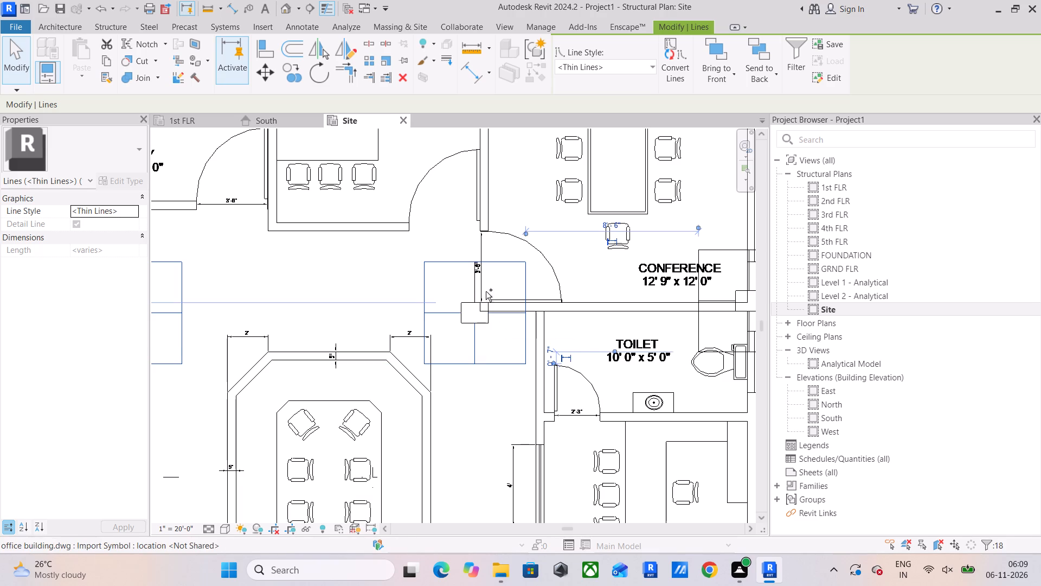
pyautogui.scroll(5, 477, 284)
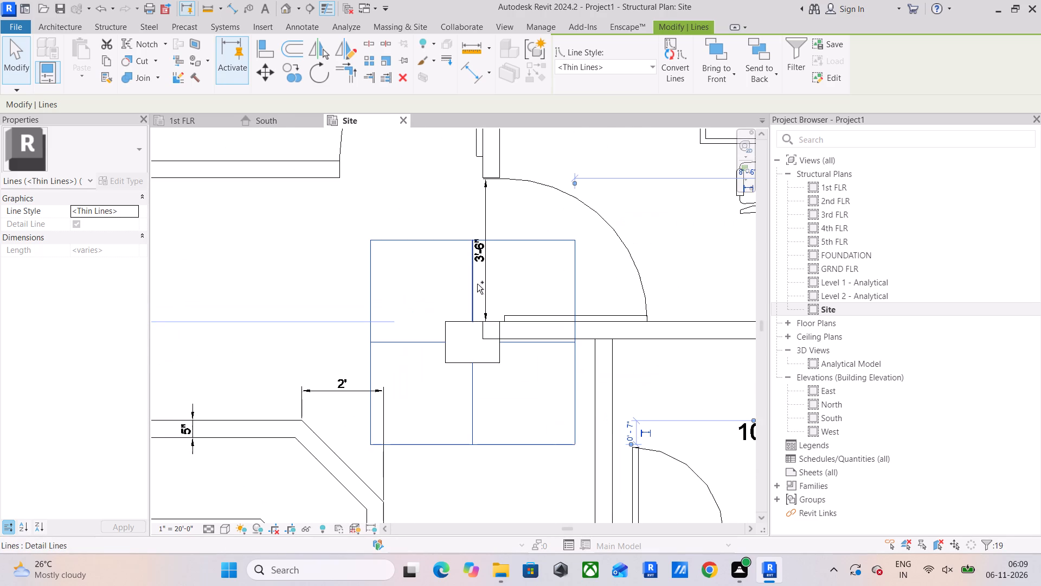
pyautogui.keyDown('ctrl'); pyautogui.click(477, 284); pyautogui.keyUp('ctrl')
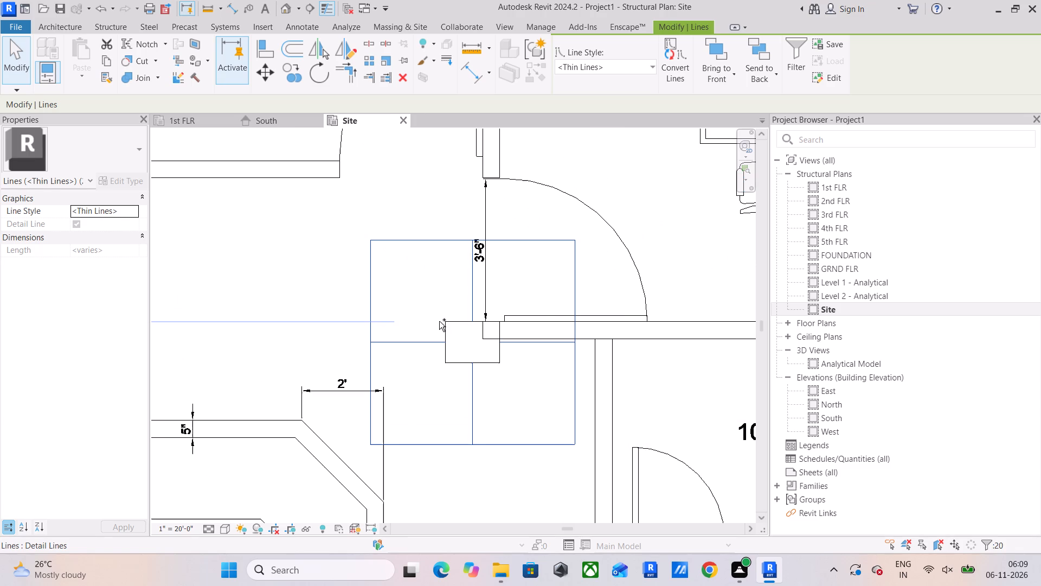
pyautogui.keyDown('ctrl'); pyautogui.moveTo(459, 294); pyautogui.dragTo(436, 376); pyautogui.keyUp('ctrl')
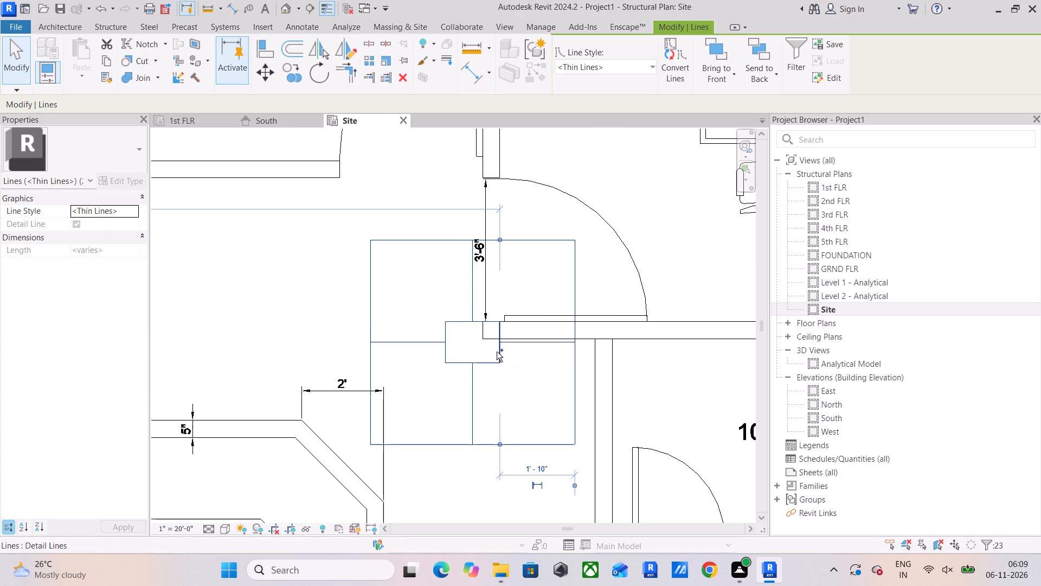
pyautogui.keyDown('ctrl'); pyautogui.click(497, 351); pyautogui.keyUp('ctrl')
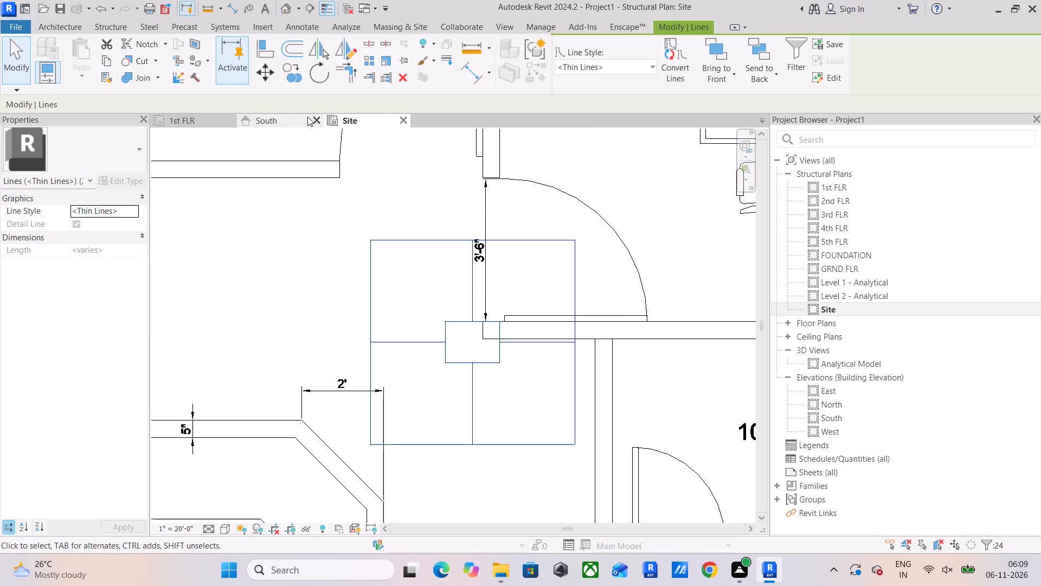
# Move both selected columns with their outlines 7" north, from the column's southeast corner to the south face of the Conference–Toilet wall.
pyautogui.click(265, 69)
pyautogui.scroll(-4, 496, 253)
pyautogui.scroll(-1, 541, 302)
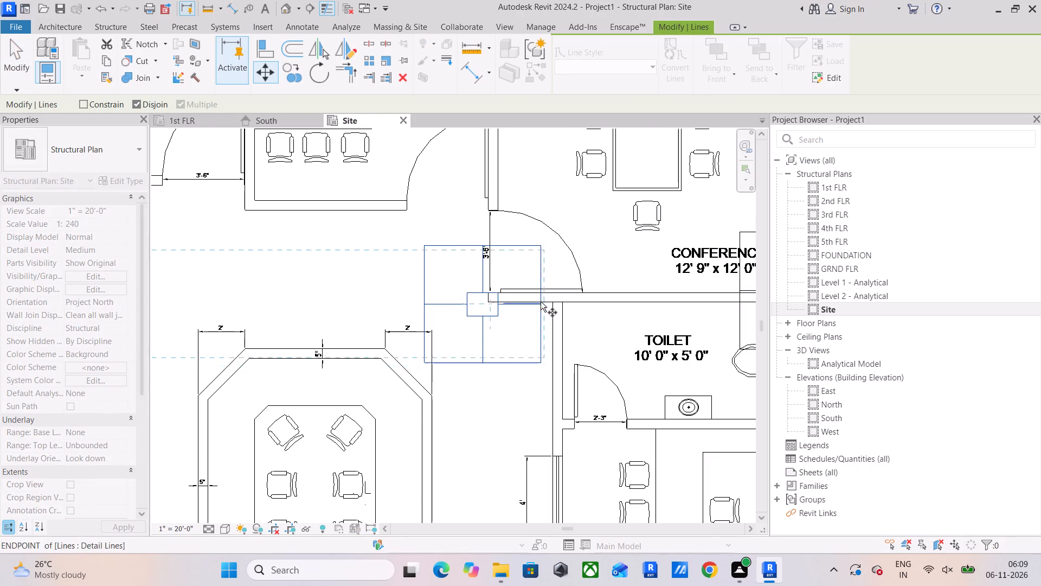
pyautogui.moveTo(584, 303); pyautogui.dragTo(423, 308, button='middle')
pyautogui.scroll(4, 684, 300)
pyautogui.scroll(4, 584, 305)
pyautogui.scroll(-5, 482, 364)
pyautogui.moveTo(235, 343); pyautogui.dragTo(532, 364, button='middle')
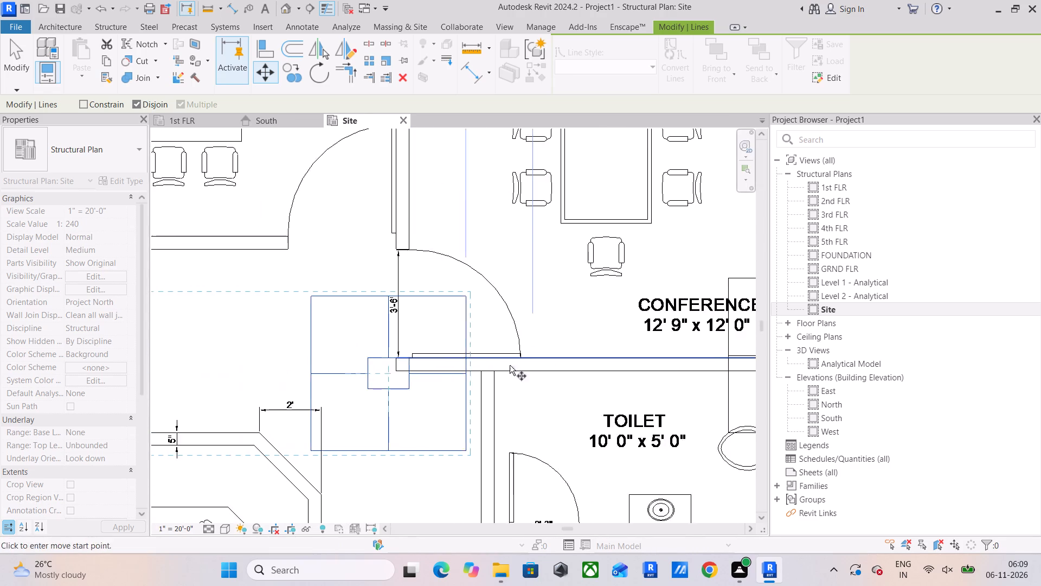
pyautogui.scroll(9, 415, 358)
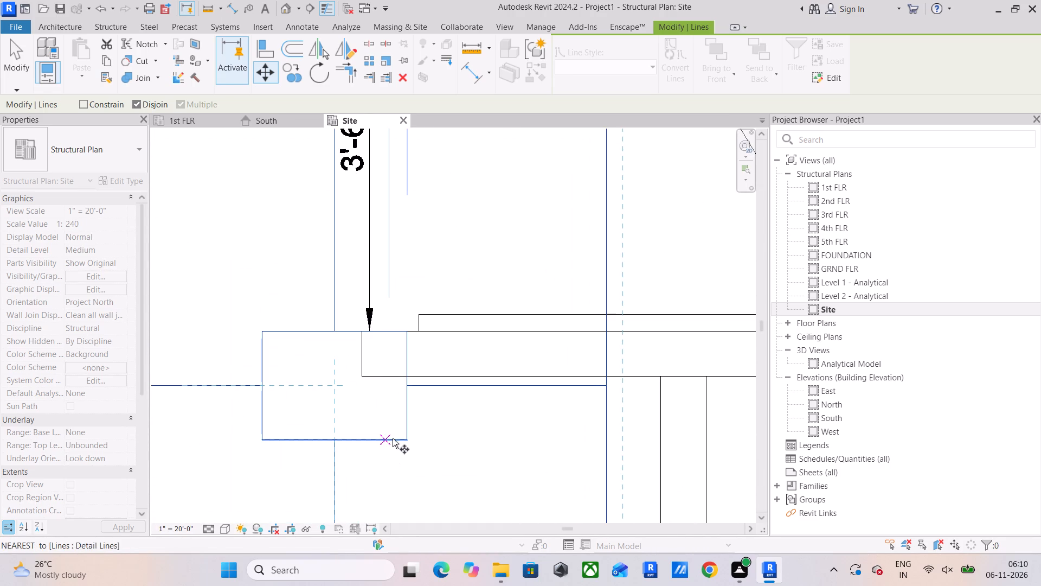
pyautogui.click(405, 437)
pyautogui.click(412, 378)
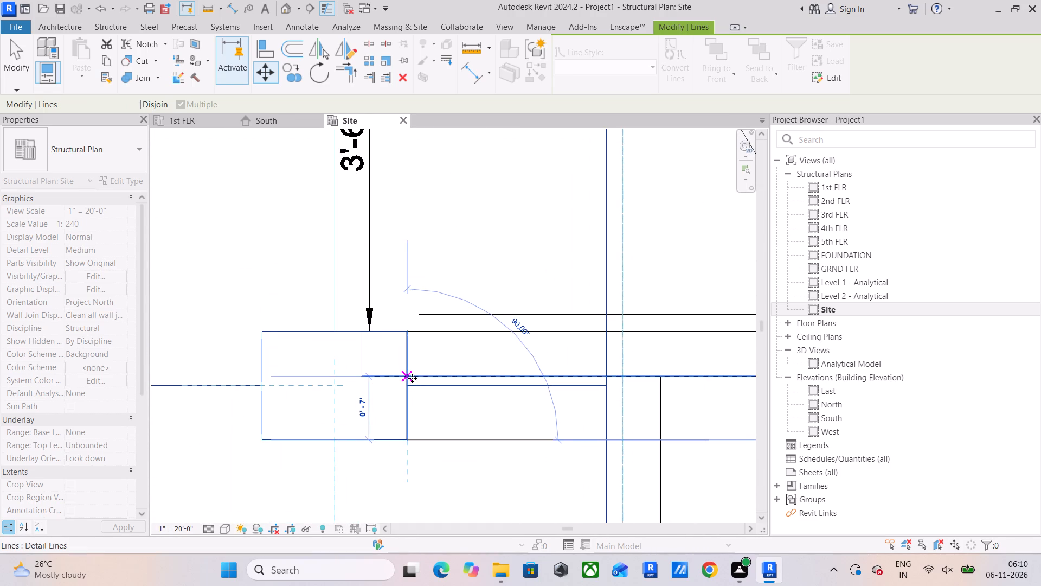
pyautogui.scroll(-15, 412, 378)
pyautogui.moveTo(399, 372); pyautogui.dragTo(531, 391, button='middle')
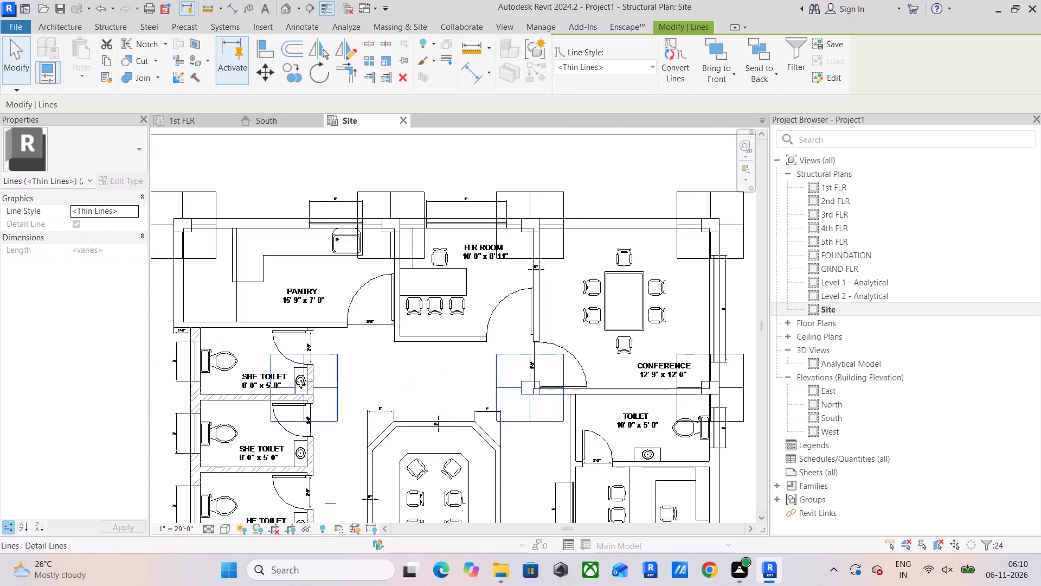
# Move the column with its outline between the She Toilets 7'-10" west, from the column's southwest corner to the west wall's outer face.
pyautogui.scroll(8, 273, 377)
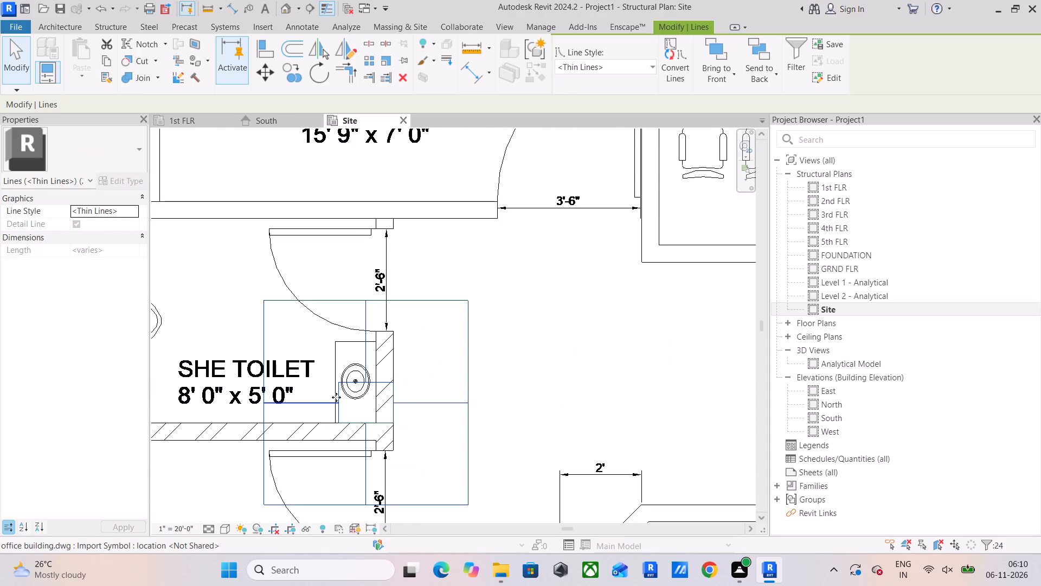
pyautogui.press('Escape')
pyautogui.press('Escape')
pyautogui.press('Escape')
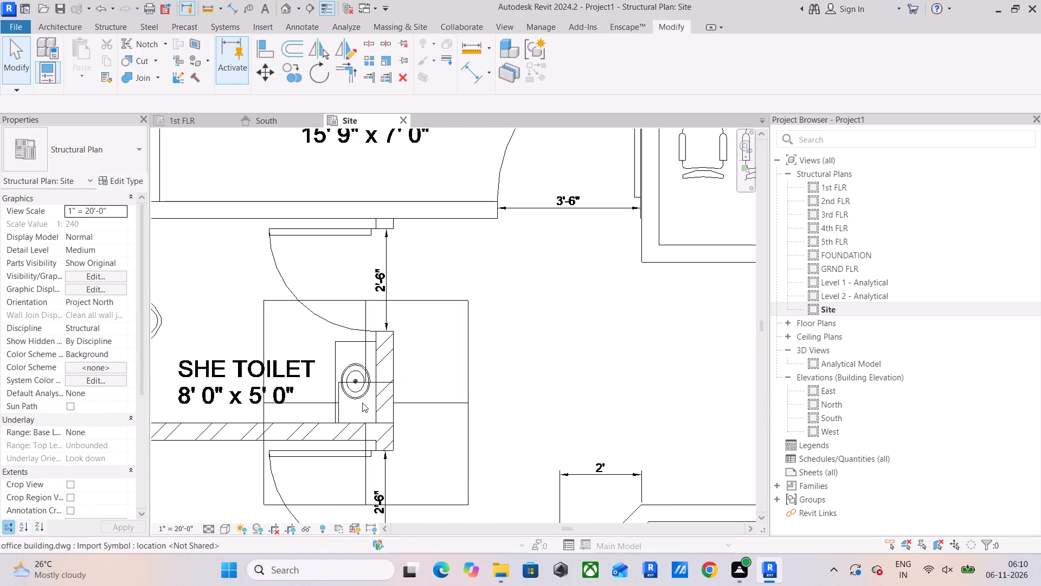
pyautogui.scroll(-2, 314, 348)
pyautogui.moveTo(314, 348); pyautogui.dragTo(389, 319, button='middle')
pyautogui.moveTo(330, 274); pyautogui.dragTo(418, 420)
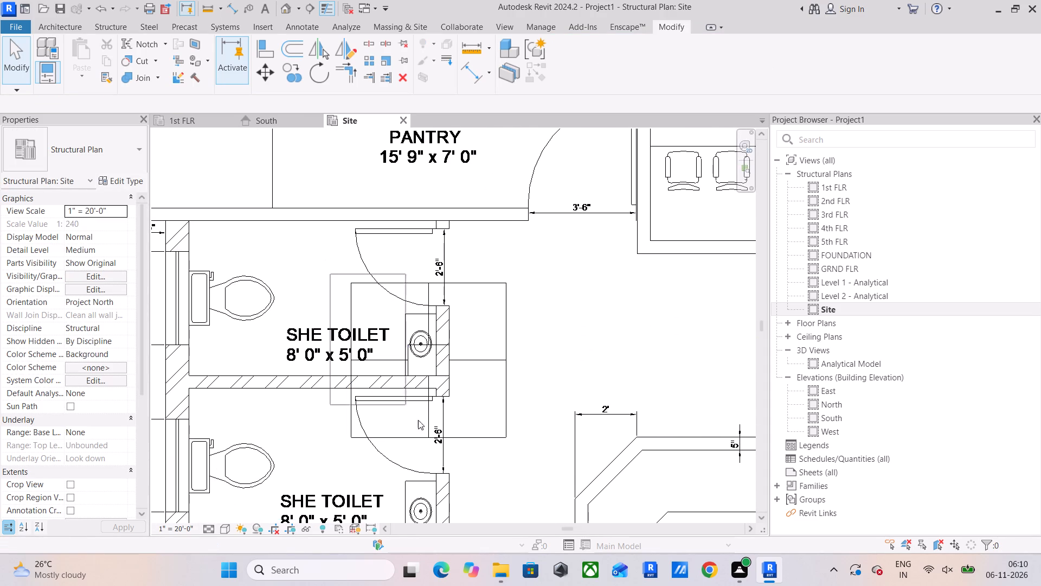
pyautogui.moveTo(418, 420); pyautogui.dragTo(537, 461)
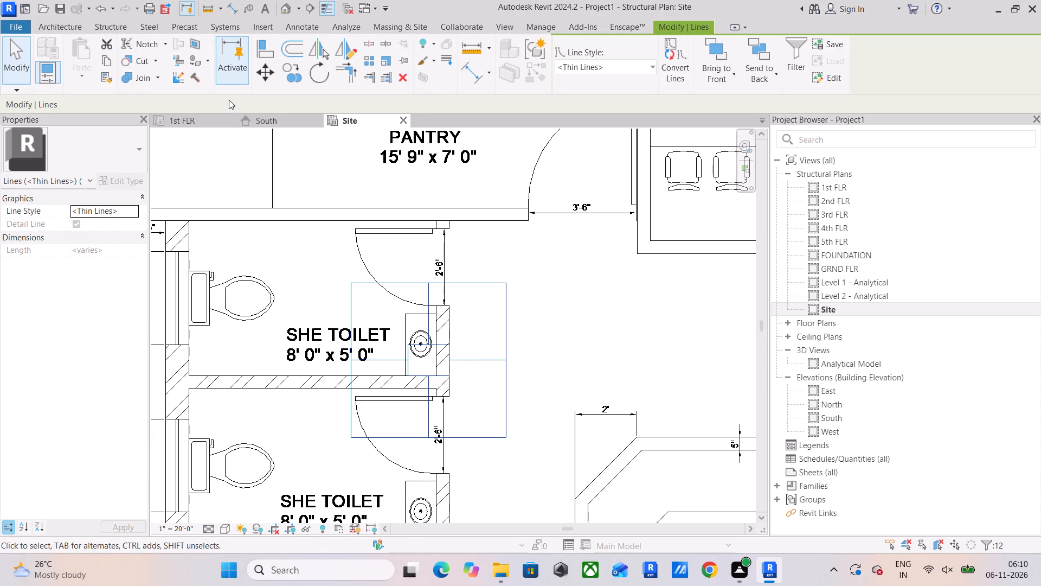
pyautogui.click(266, 70)
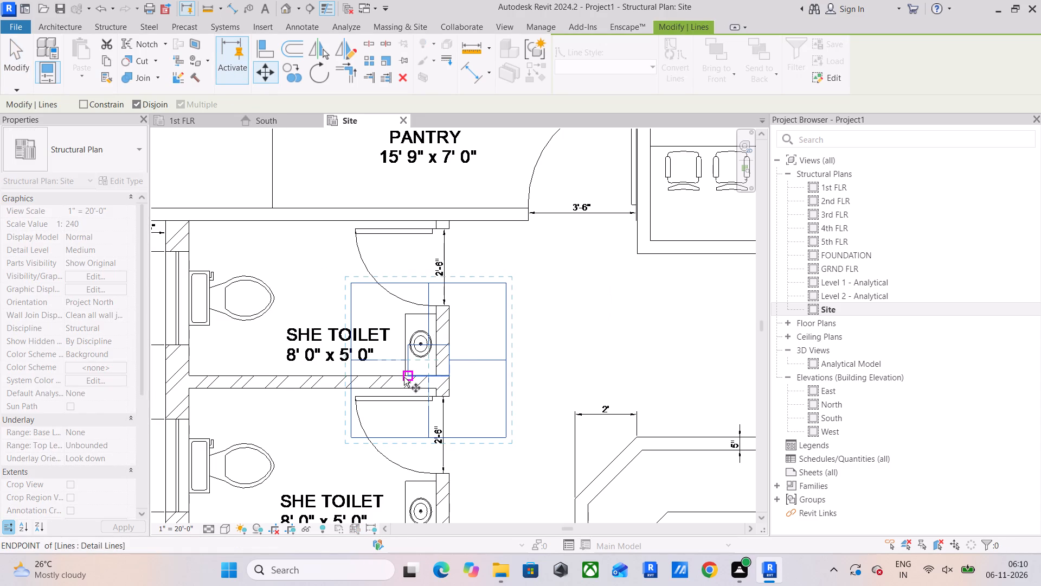
pyautogui.click(404, 377)
pyautogui.moveTo(196, 374); pyautogui.dragTo(281, 363, button='middle')
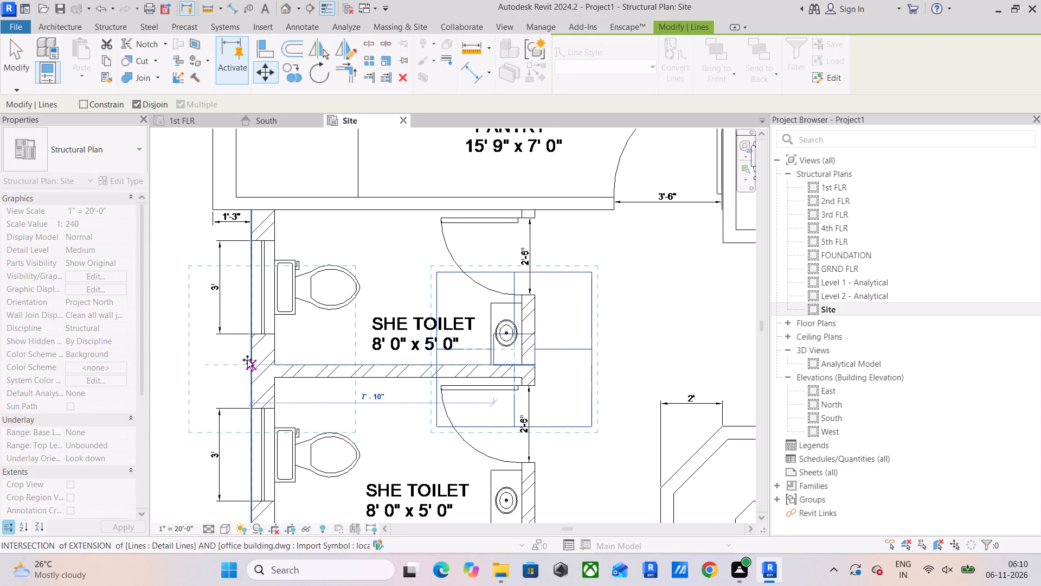
pyautogui.click(252, 361)
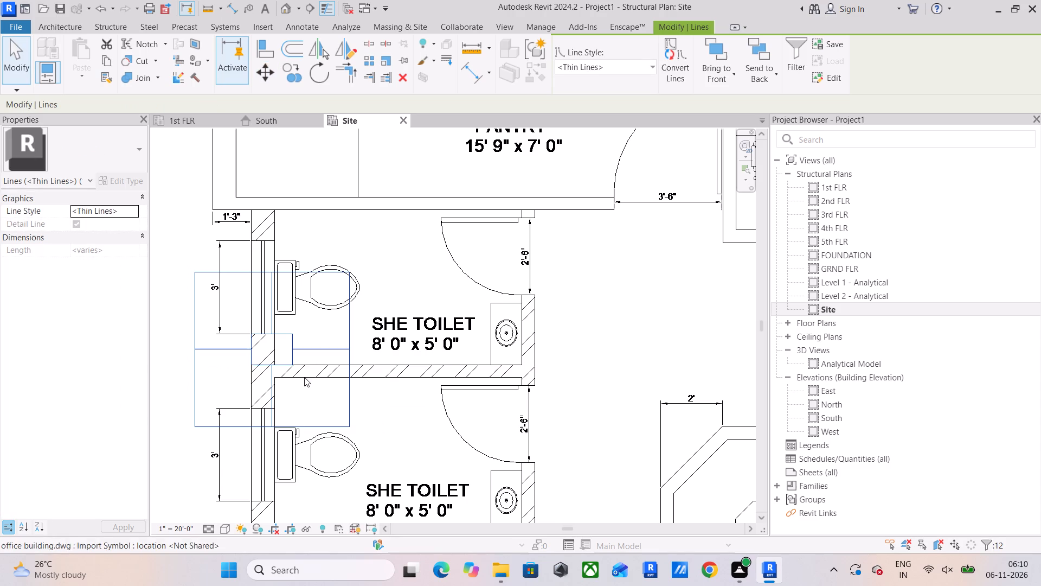
# Centre the column and outline on the partition between the She Toilets by moving them 2" south, and then half the column's depth further.
pyautogui.moveTo(266, 69); pyautogui.dragTo(263, 82)
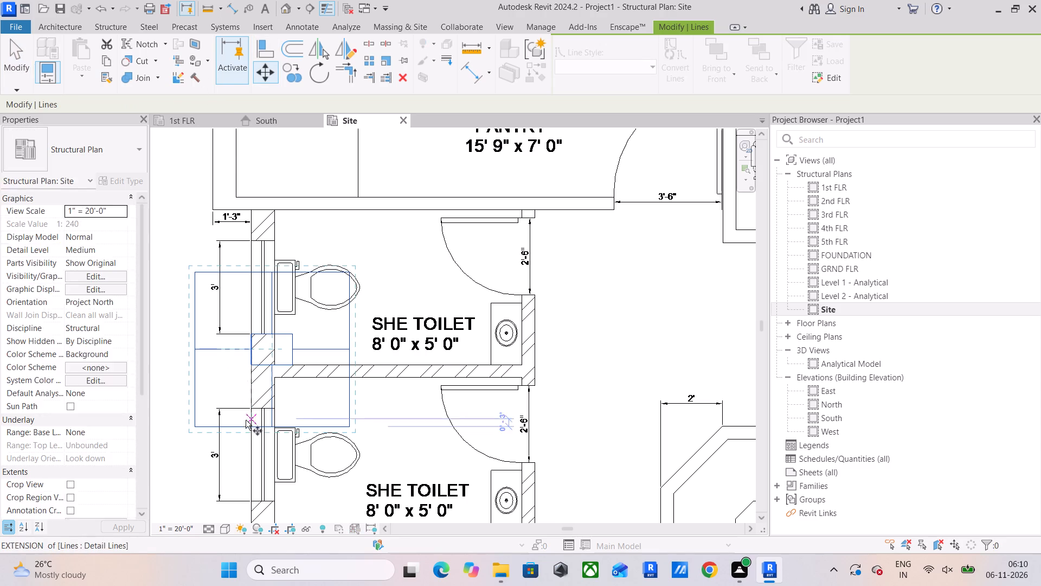
pyautogui.click(253, 363)
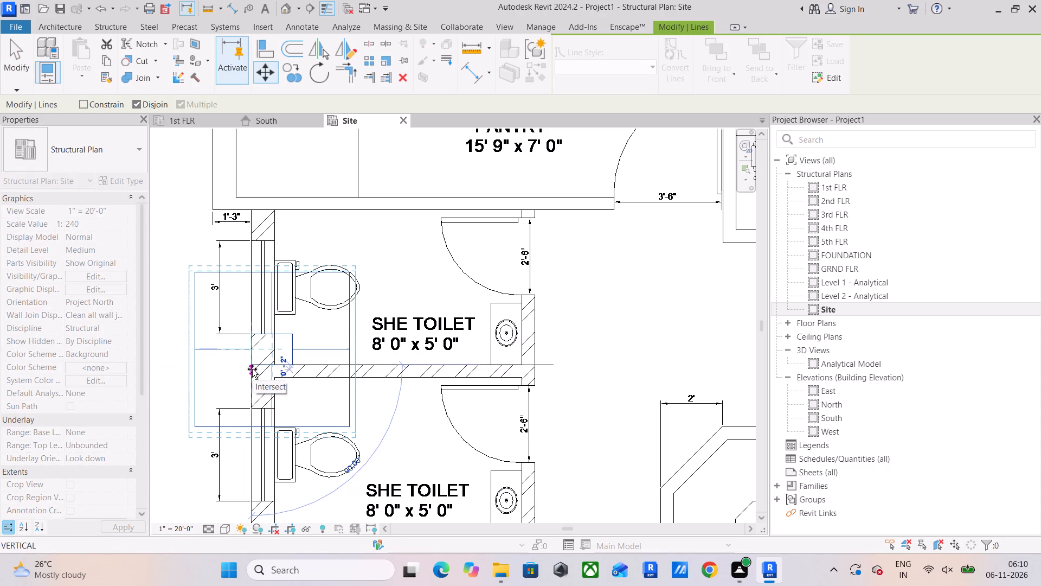
pyautogui.click(252, 369)
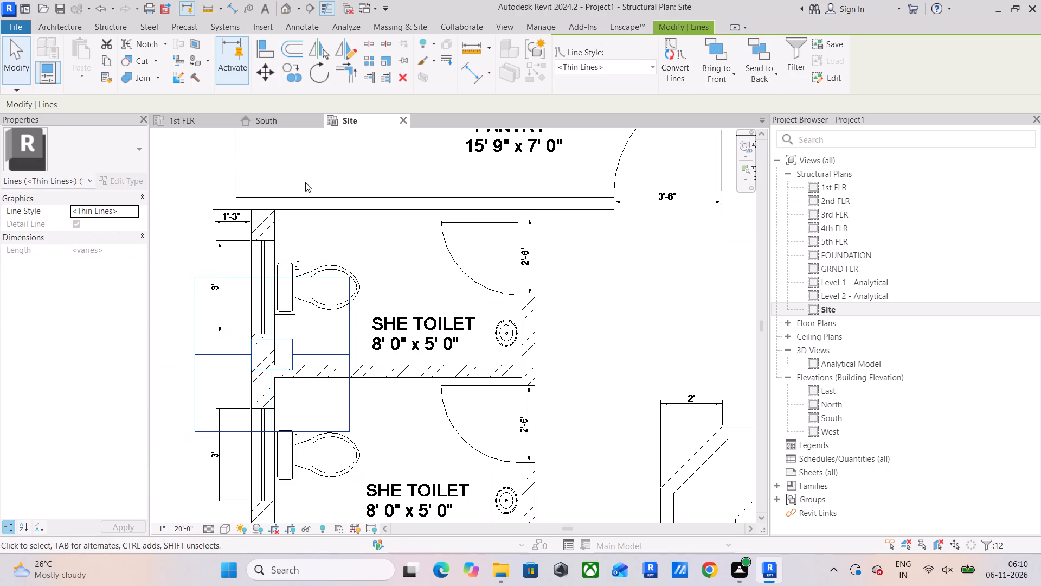
pyautogui.click(273, 74)
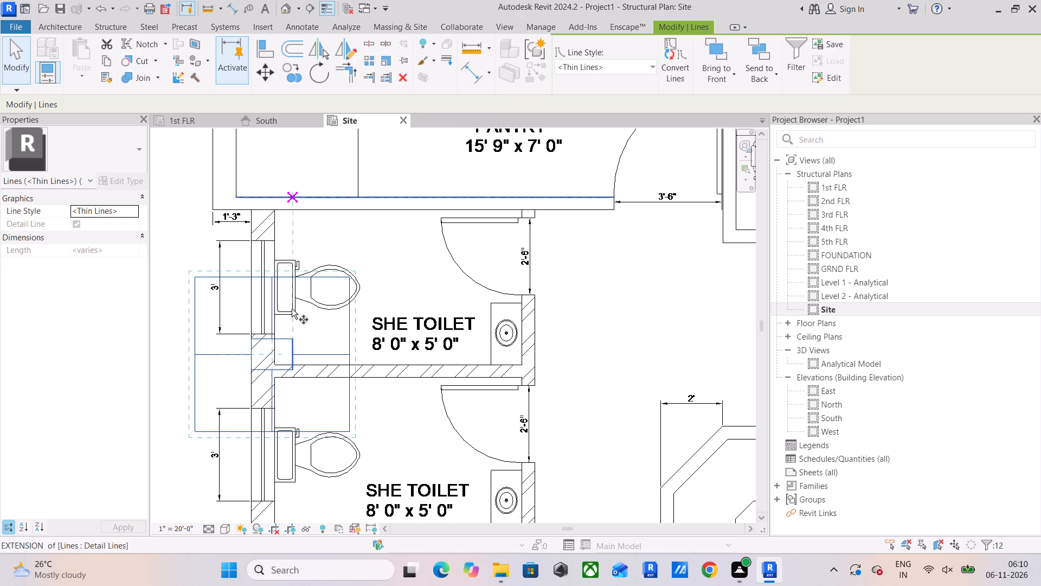
pyautogui.click(252, 353)
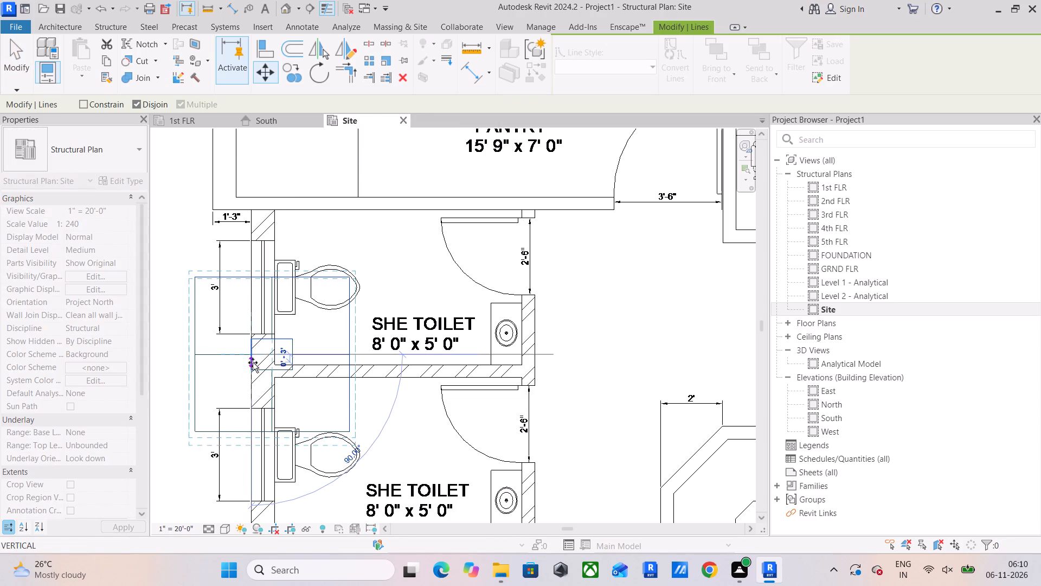
pyautogui.click(252, 368)
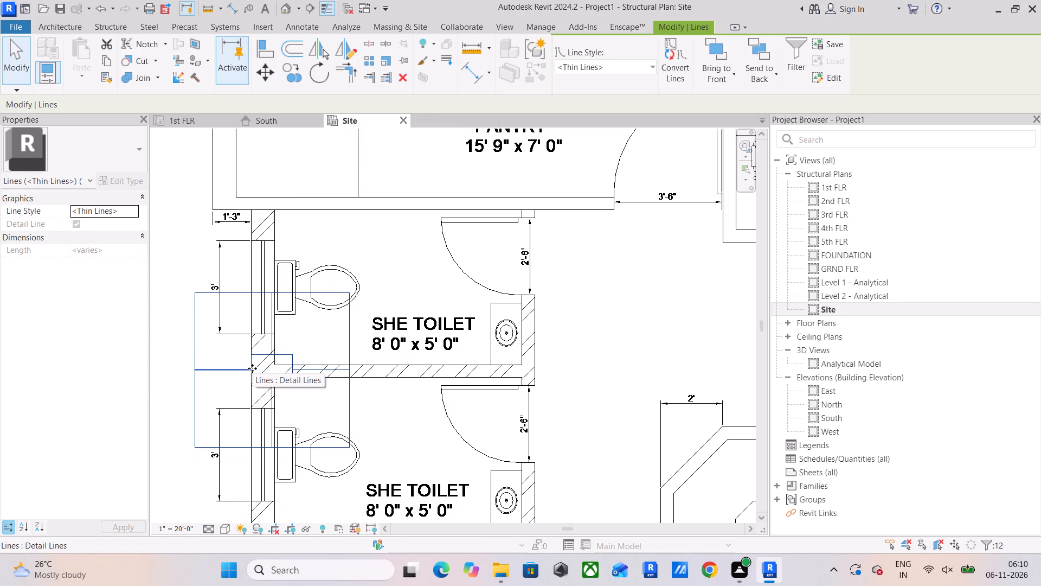
# Examine the column and outline layout around the toilets, Working Area, Manager Room, Waiting Area and Conference rooms.
pyautogui.scroll(-2, 253, 371)
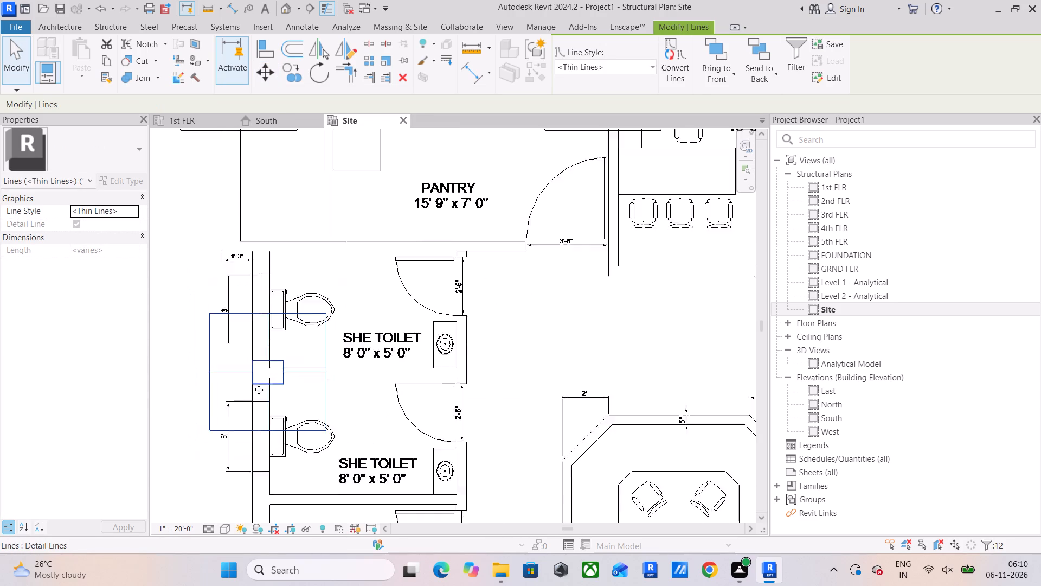
pyautogui.moveTo(273, 394); pyautogui.dragTo(300, 349, button='middle')
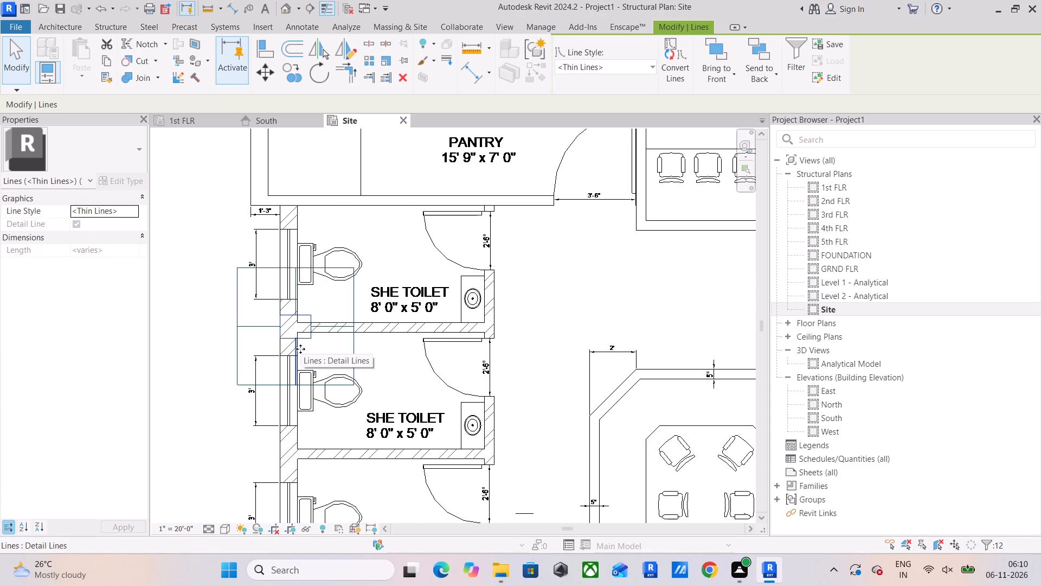
pyautogui.scroll(-2, 368, 349)
pyautogui.moveTo(368, 349); pyautogui.dragTo(386, 239, button='middle')
pyautogui.moveTo(391, 321); pyautogui.dragTo(430, 200, button='middle')
pyautogui.scroll(-1, 417, 284)
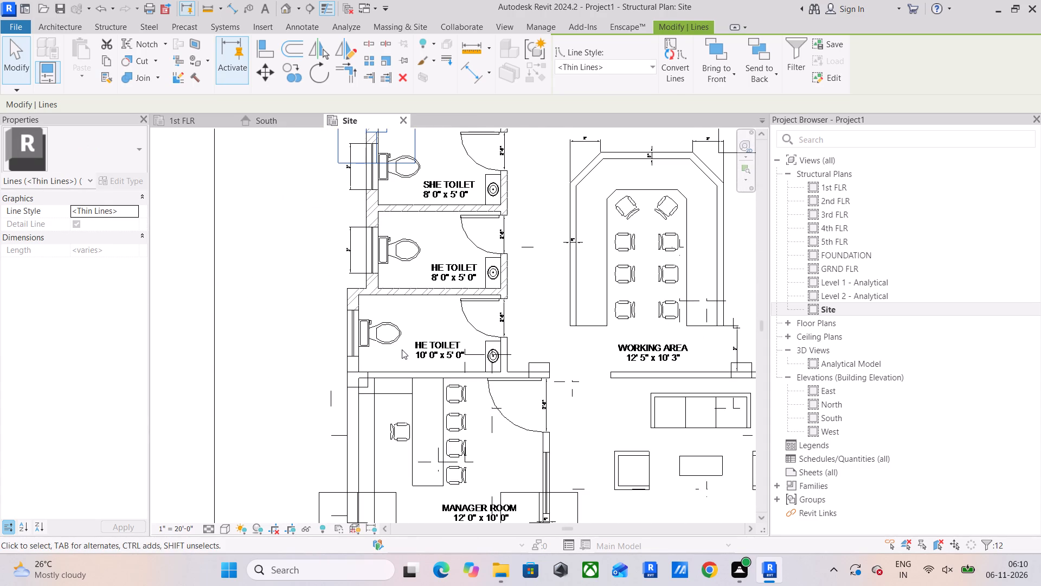
pyautogui.moveTo(394, 361); pyautogui.dragTo(349, 474, button='middle')
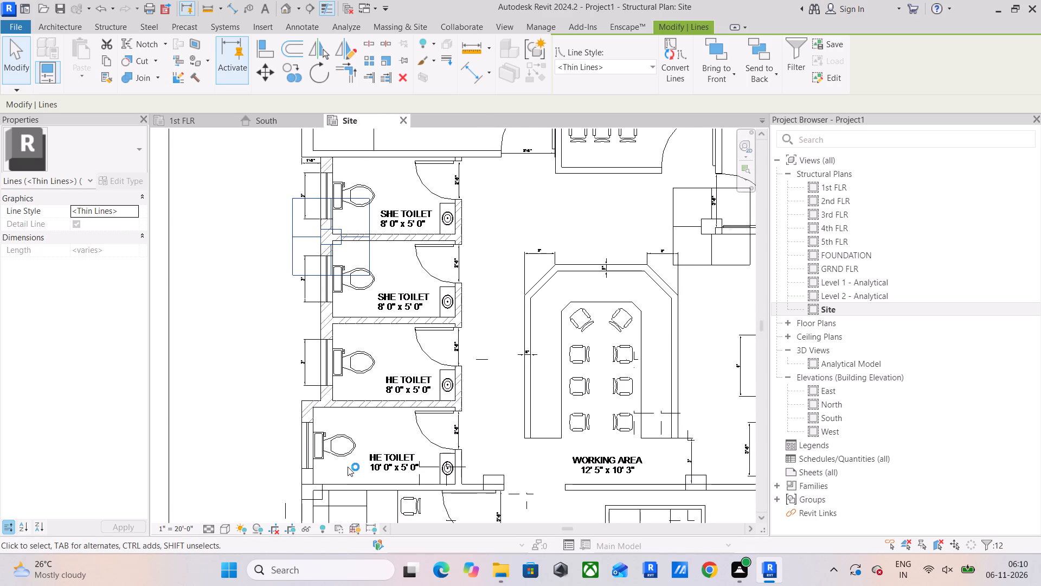
pyautogui.scroll(-2, 370, 451)
pyautogui.moveTo(393, 449); pyautogui.dragTo(405, 396, button='middle')
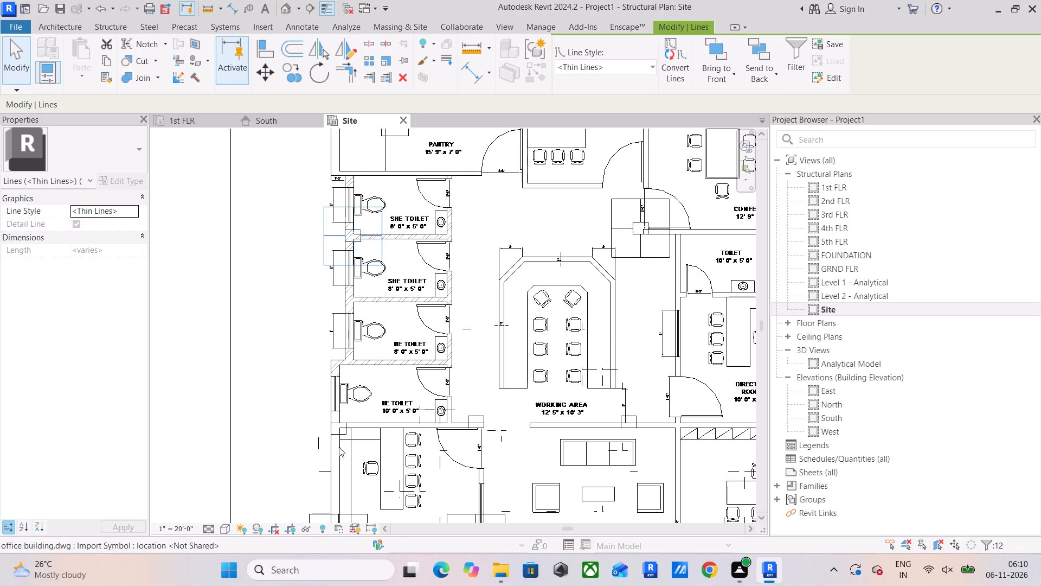
pyautogui.moveTo(396, 329); pyautogui.dragTo(407, 384, button='middle')
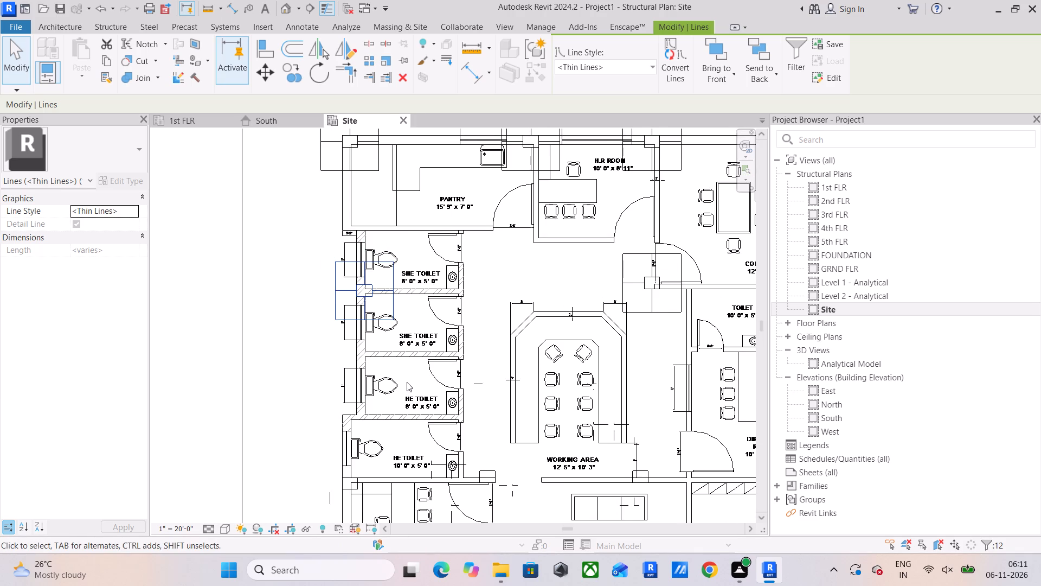
pyautogui.moveTo(420, 341); pyautogui.dragTo(410, 405, button='middle')
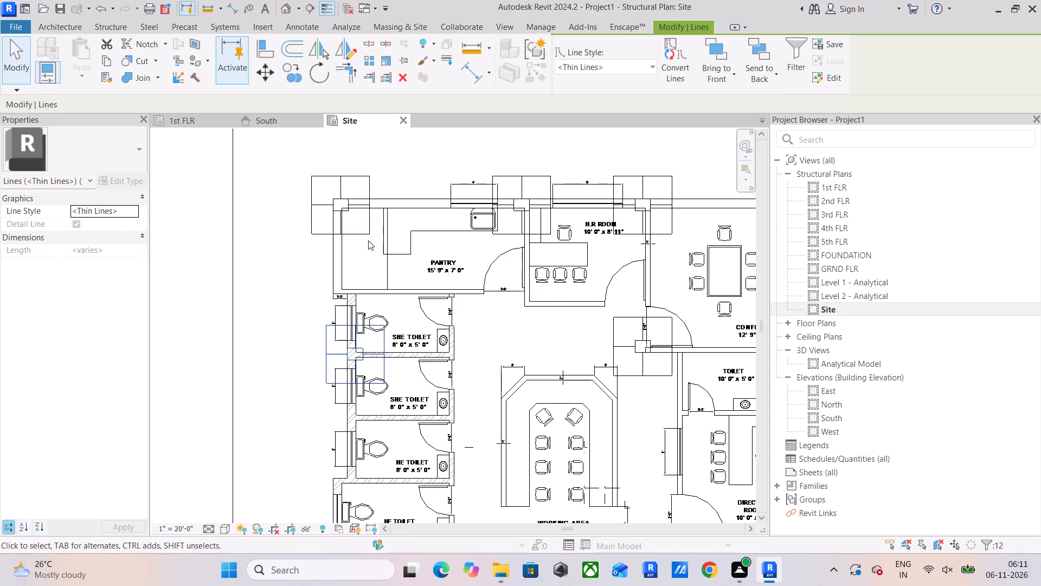
pyautogui.scroll(7, 426, 259)
pyautogui.scroll(-5, 436, 290)
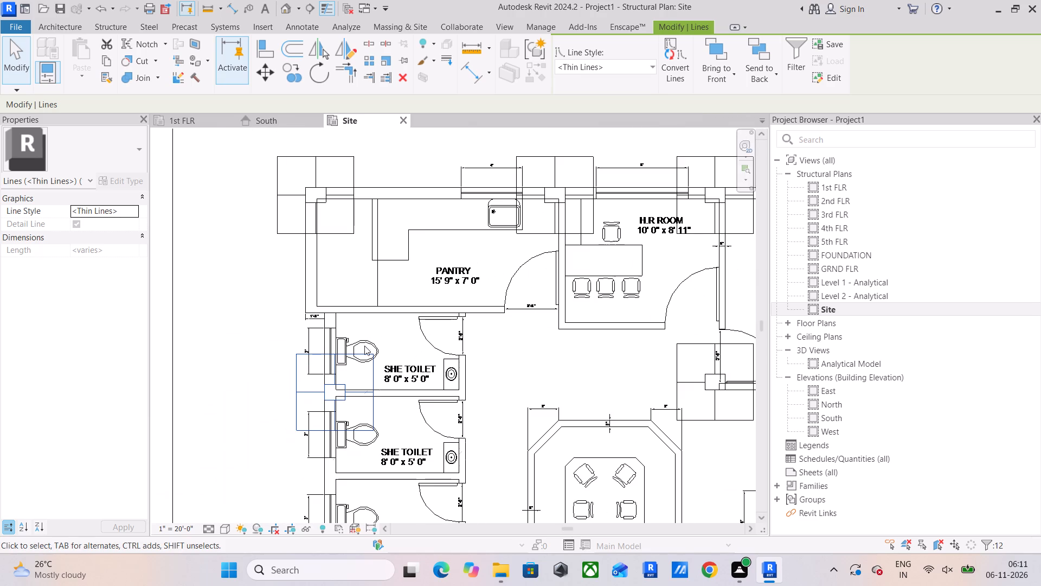
pyautogui.scroll(-2, 363, 359)
pyautogui.moveTo(371, 359); pyautogui.dragTo(386, 264, button='middle')
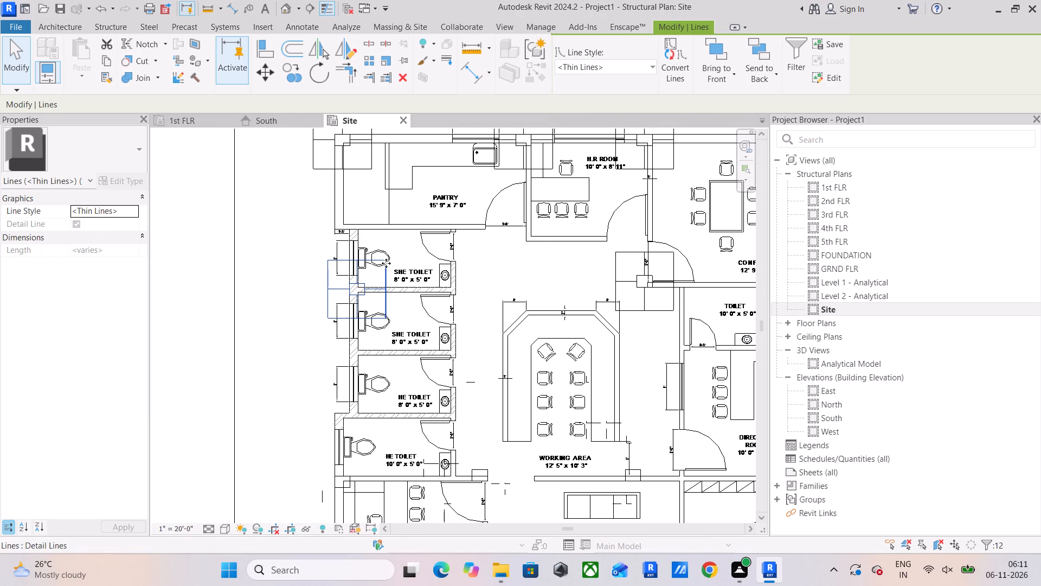
pyautogui.scroll(-2, 387, 261)
pyautogui.moveTo(492, 288); pyautogui.dragTo(458, 216, button='middle')
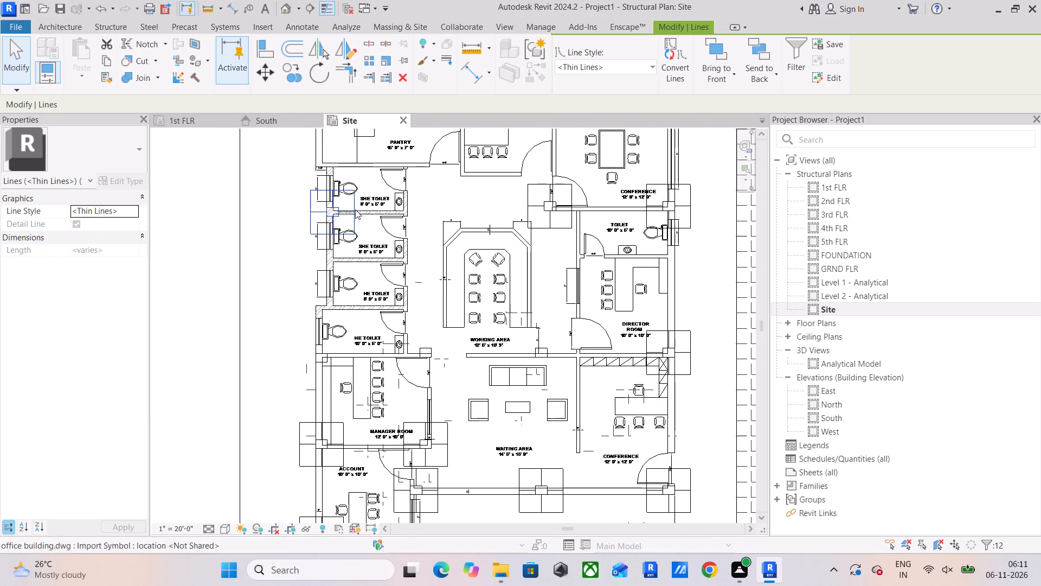
pyautogui.scroll(4, 531, 214)
pyautogui.moveTo(535, 215); pyautogui.dragTo(548, 259, button='middle')
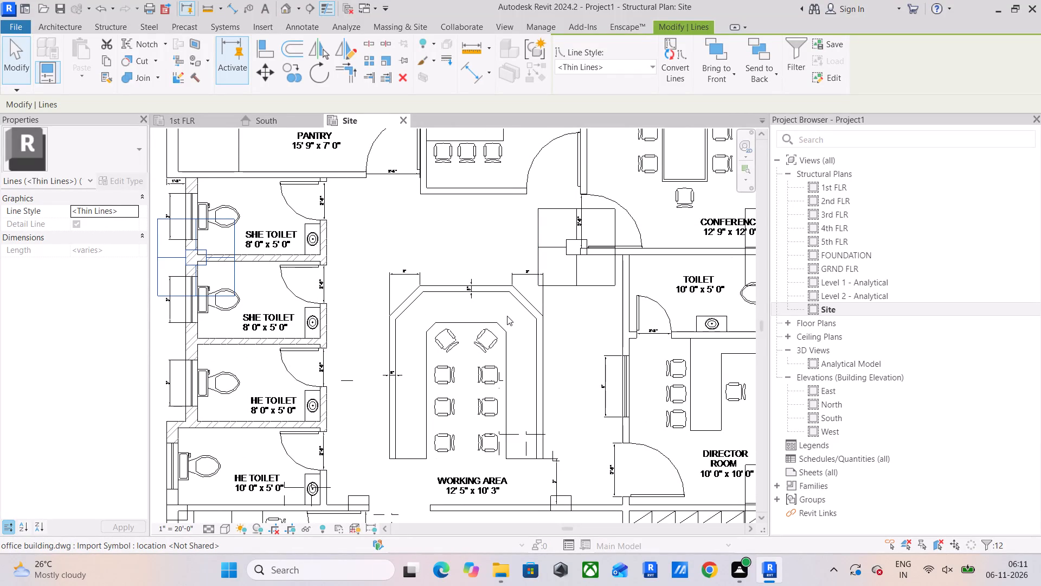
pyautogui.scroll(-3, 536, 348)
pyautogui.moveTo(536, 348); pyautogui.dragTo(534, 313, button='middle')
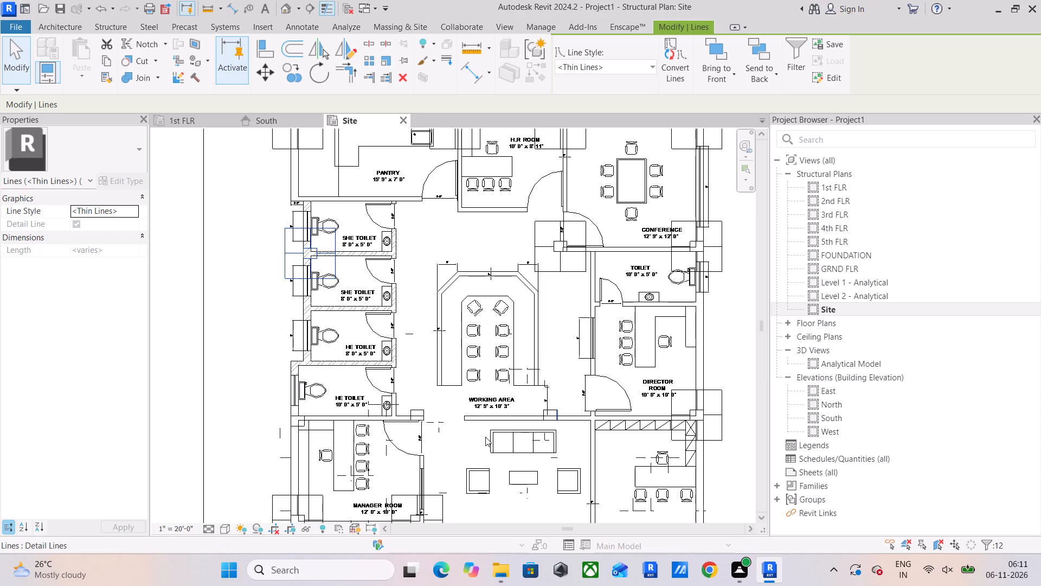
pyautogui.moveTo(520, 428); pyautogui.dragTo(526, 403, button='middle')
pyautogui.scroll(2, 529, 400)
pyautogui.scroll(-3, 529, 400)
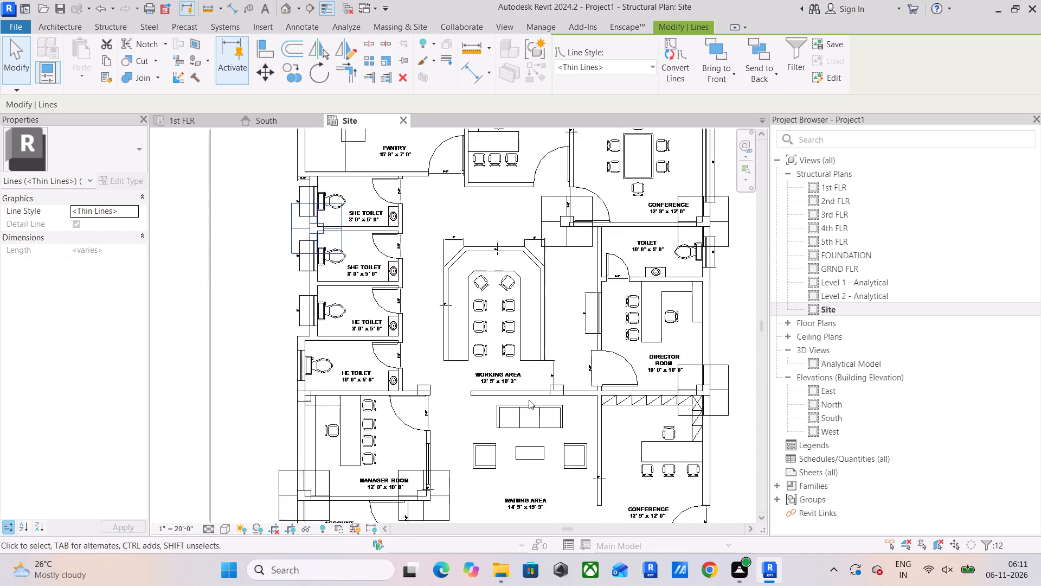
pyautogui.scroll(2, 529, 400)
pyautogui.moveTo(528, 415); pyautogui.dragTo(536, 274, button='middle')
pyautogui.scroll(4, 507, 404)
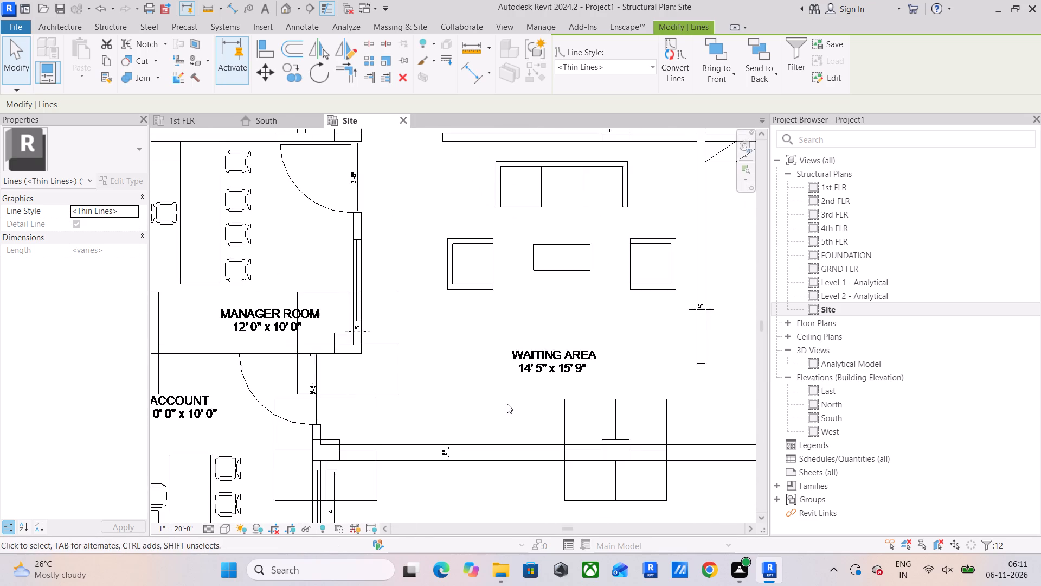
pyautogui.moveTo(509, 402); pyautogui.dragTo(492, 491, button='middle')
pyautogui.moveTo(497, 477); pyautogui.dragTo(491, 492, button='middle')
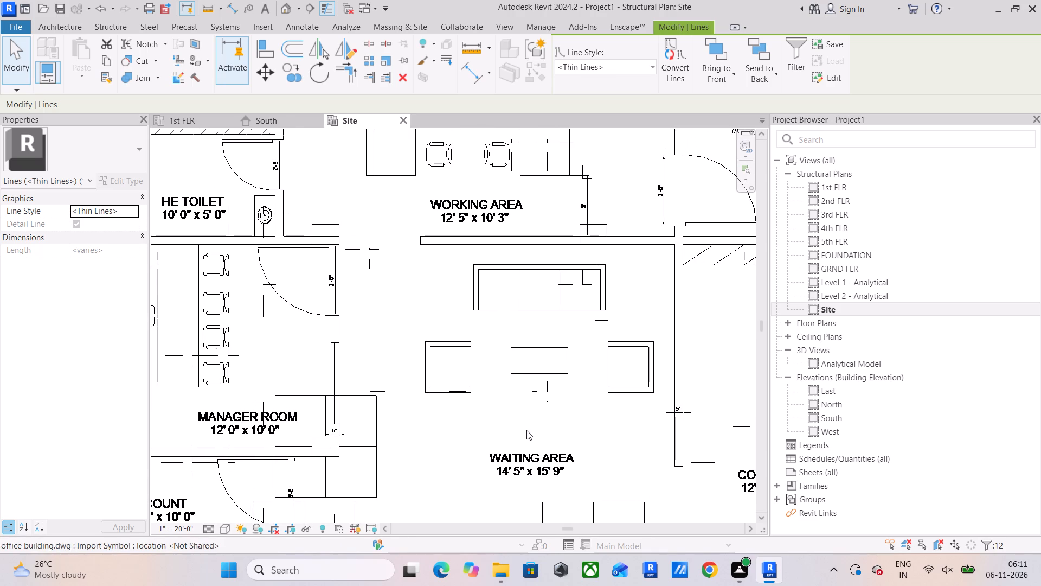
pyautogui.moveTo(556, 382); pyautogui.dragTo(356, 450, button='middle')
pyautogui.moveTo(426, 337); pyautogui.dragTo(427, 355, button='middle')
pyautogui.scroll(-3, 427, 355)
pyautogui.moveTo(433, 359); pyautogui.dragTo(451, 317, button='middle')
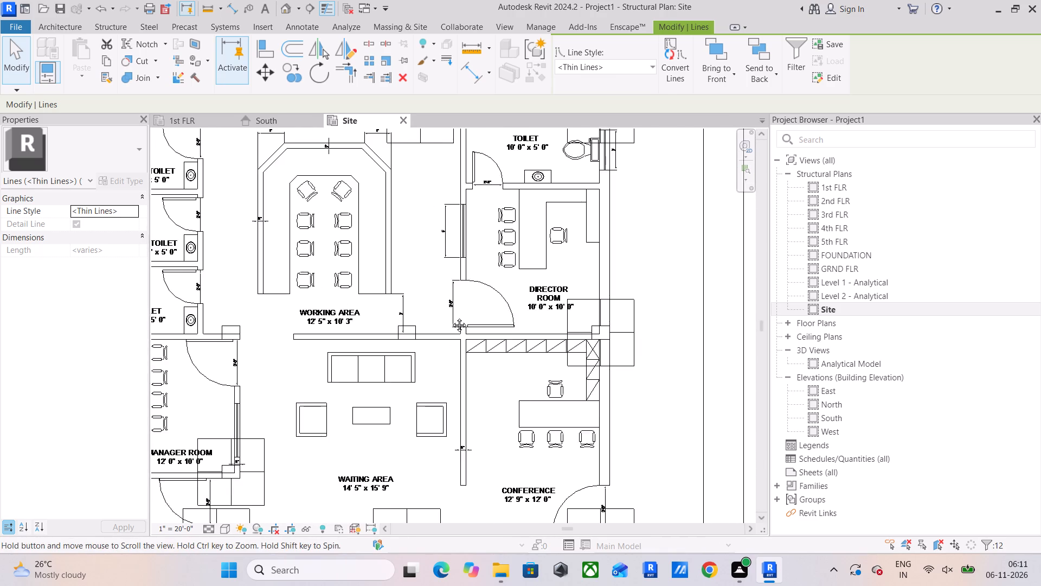
pyautogui.moveTo(451, 317); pyautogui.dragTo(454, 206, button='middle')
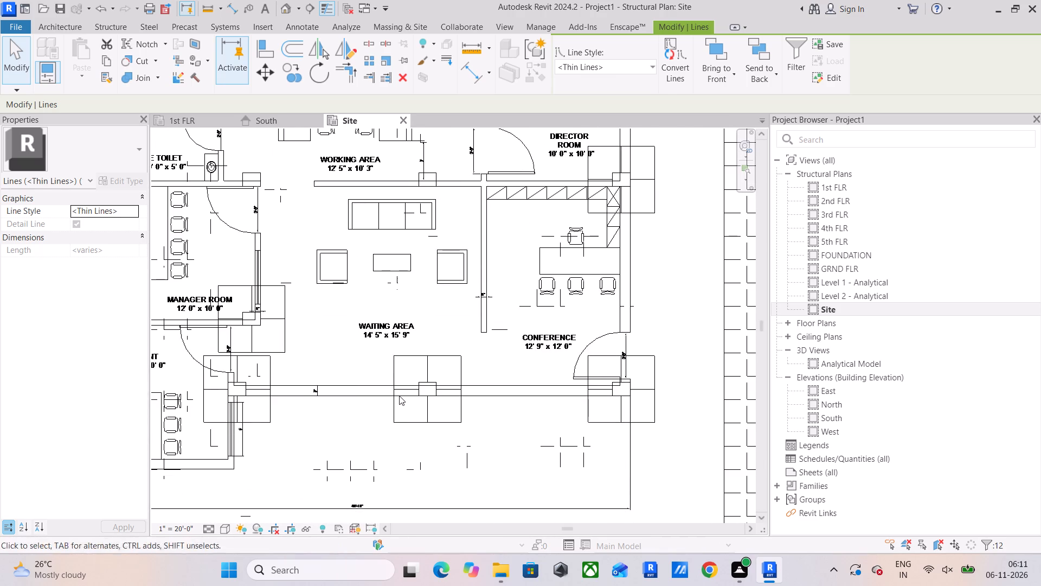
pyautogui.scroll(4, 399, 394)
pyautogui.scroll(-4, 423, 355)
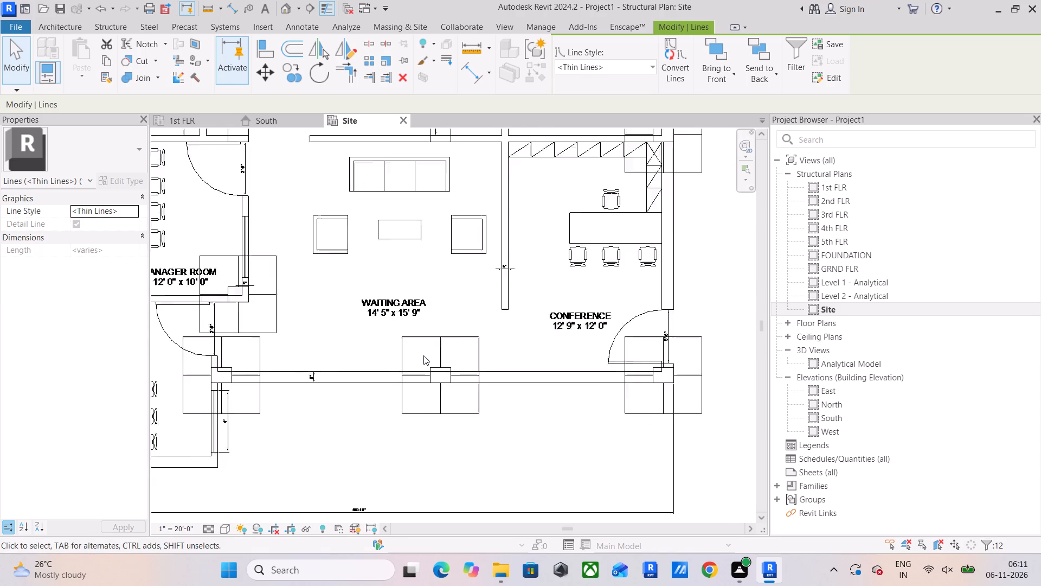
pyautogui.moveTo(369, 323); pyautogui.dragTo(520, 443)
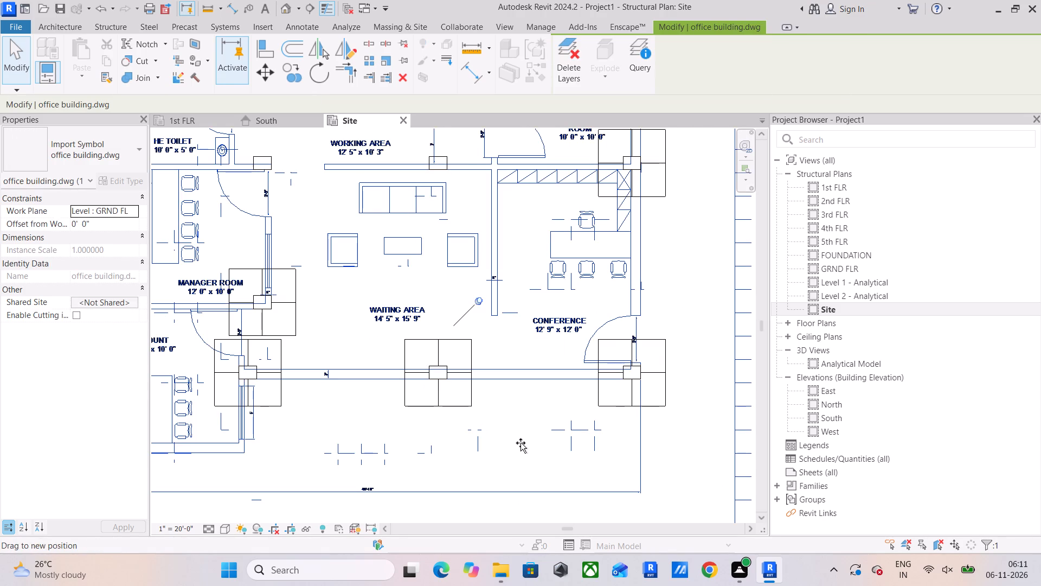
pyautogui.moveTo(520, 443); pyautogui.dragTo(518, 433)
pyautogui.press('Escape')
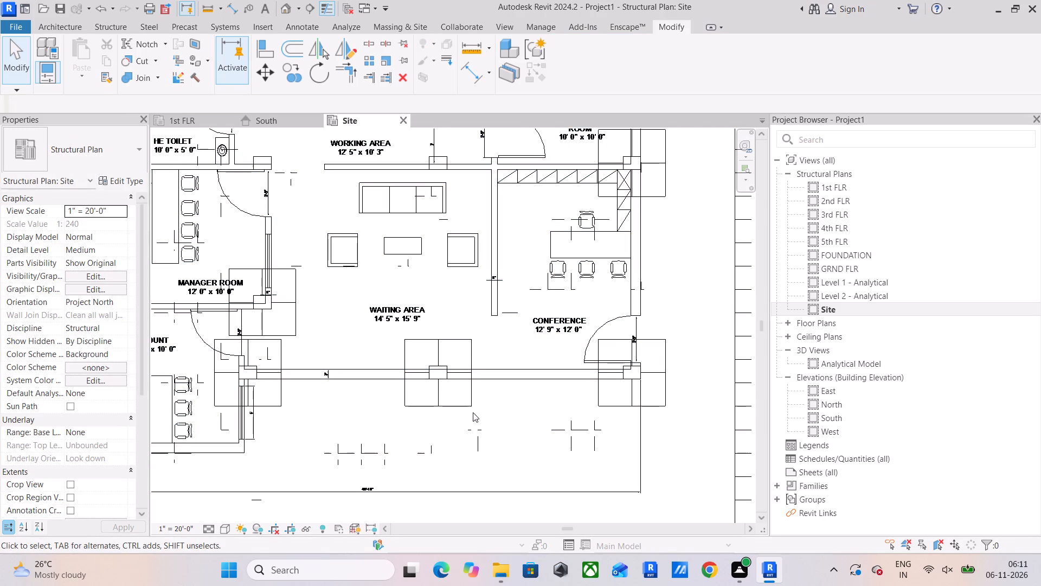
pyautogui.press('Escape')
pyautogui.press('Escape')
# Move the Waiting Area's middle south-wall column with its outline, from the column's southeast corner to the southeast end corner of the Waiting Area–Conference partition.
pyautogui.scroll(4, 408, 345)
pyautogui.moveTo(367, 324); pyautogui.dragTo(389, 347)
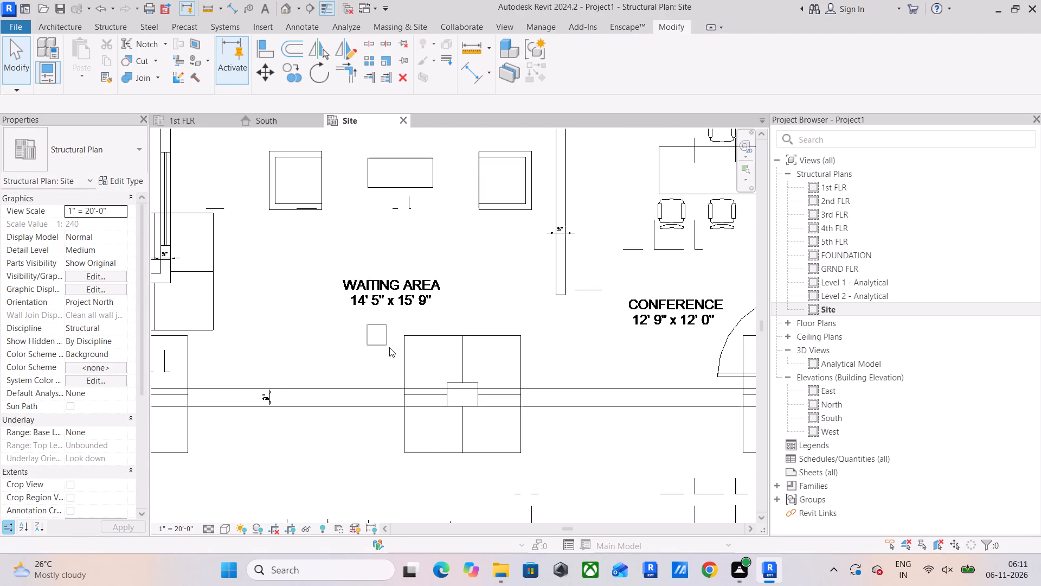
pyautogui.moveTo(389, 347); pyautogui.dragTo(549, 488)
pyautogui.scroll(-5, 544, 477)
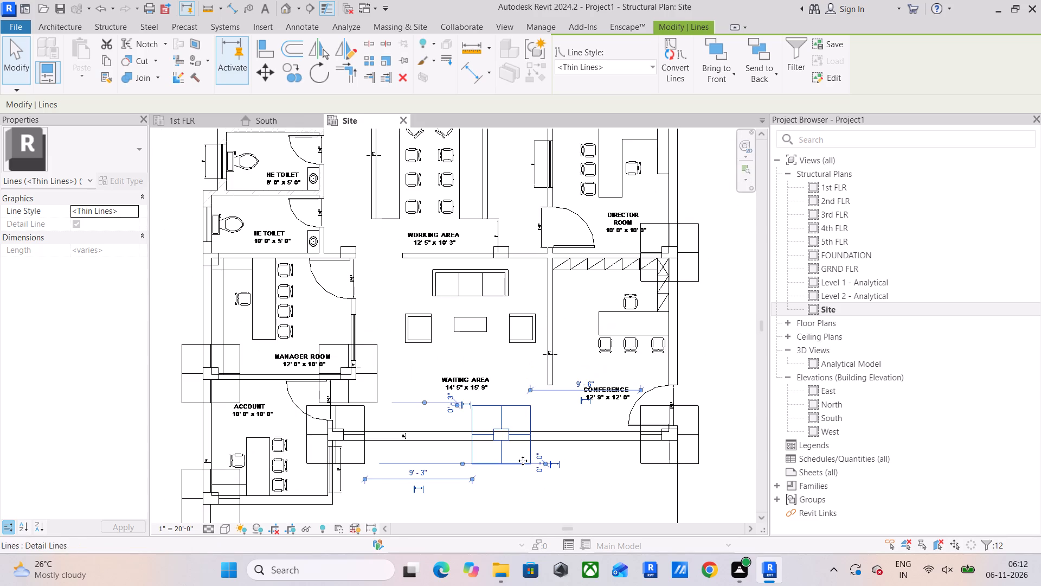
pyautogui.moveTo(523, 461); pyautogui.dragTo(509, 436, button='middle')
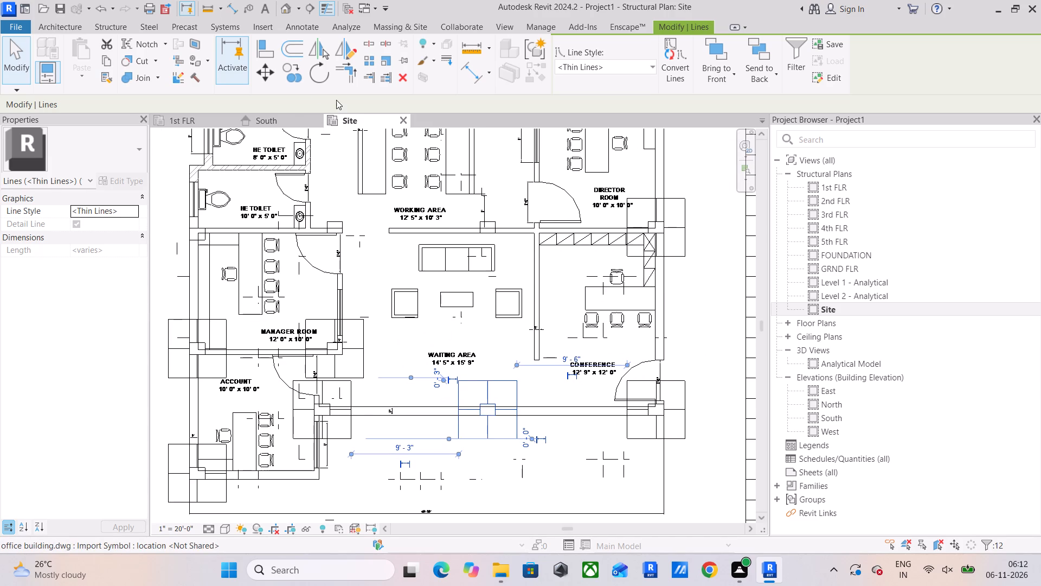
pyautogui.click(263, 80)
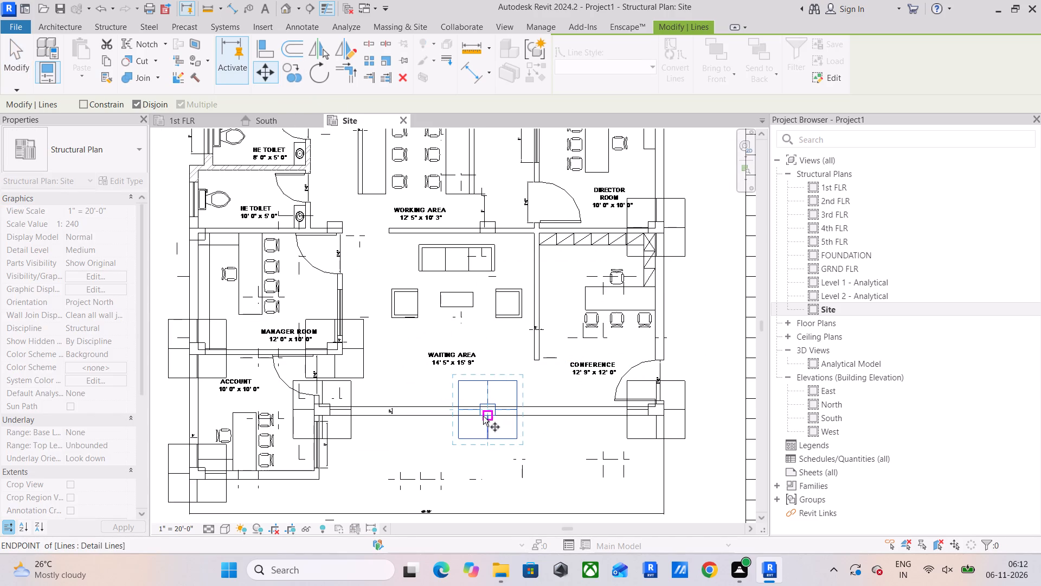
pyautogui.click(494, 416)
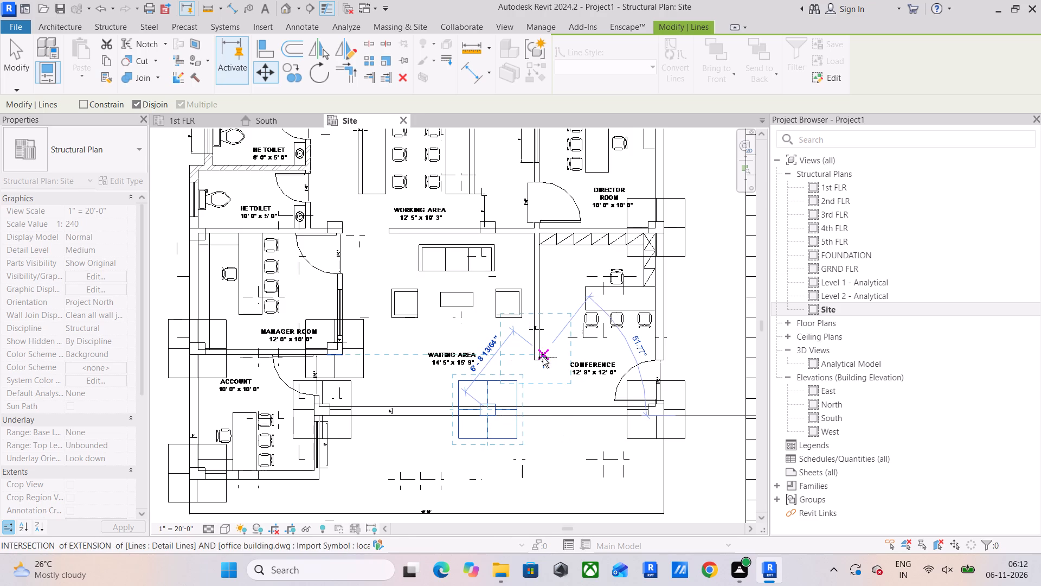
pyautogui.scroll(8, 541, 359)
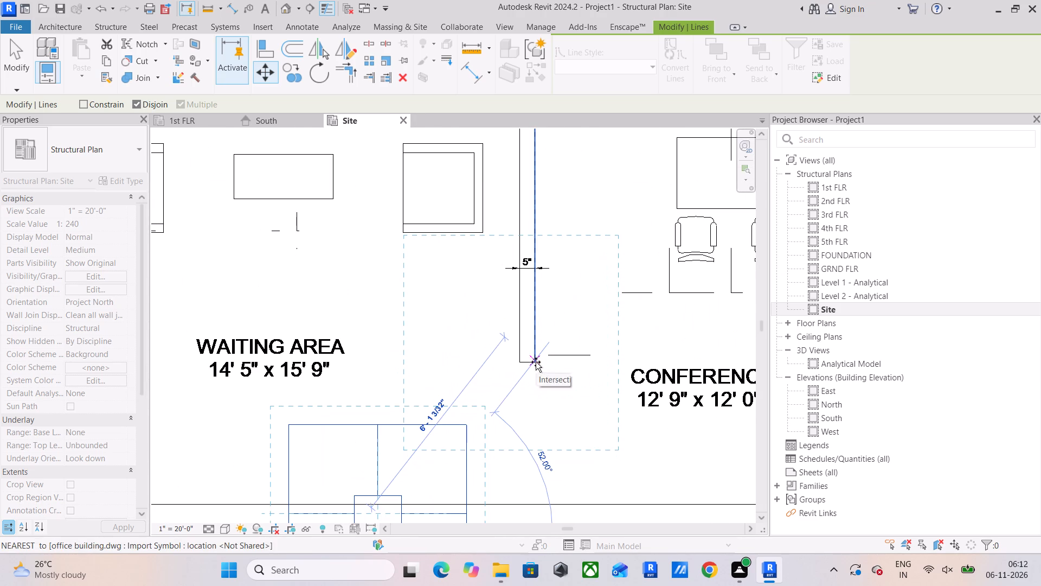
pyautogui.moveTo(539, 471); pyautogui.dragTo(577, 358, button='middle')
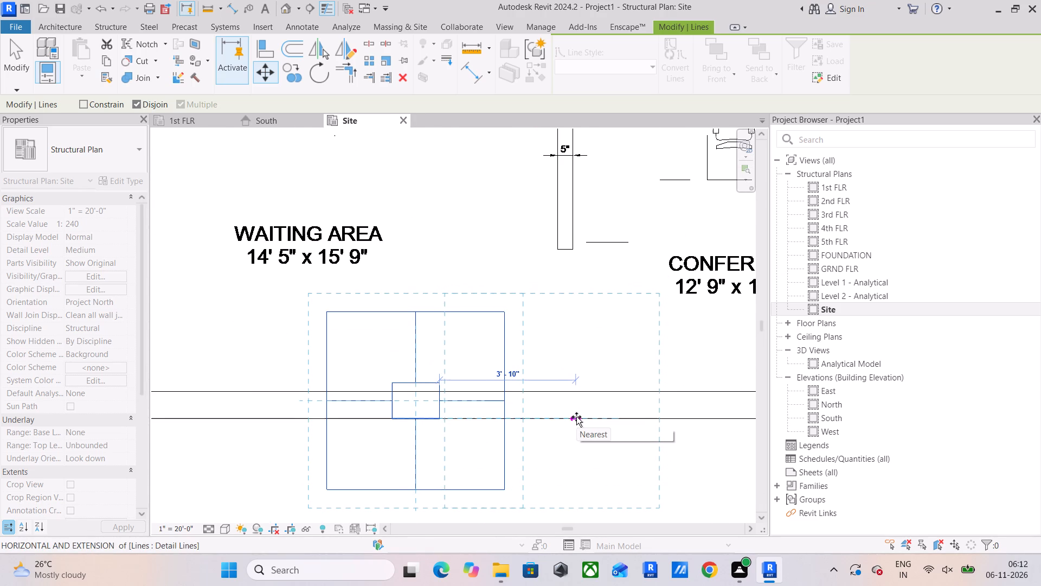
pyautogui.scroll(1, 571, 249)
pyautogui.click(571, 249)
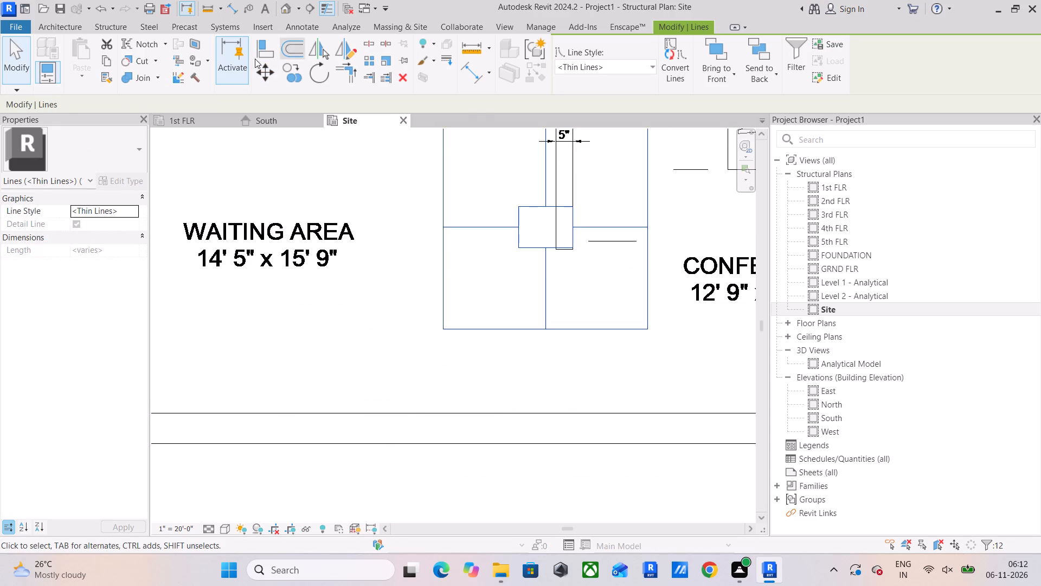
# Move the same column and outline about 4'-9.6" straight south, from the column's southeast corner to the south wall's outer face.
pyautogui.click(269, 67)
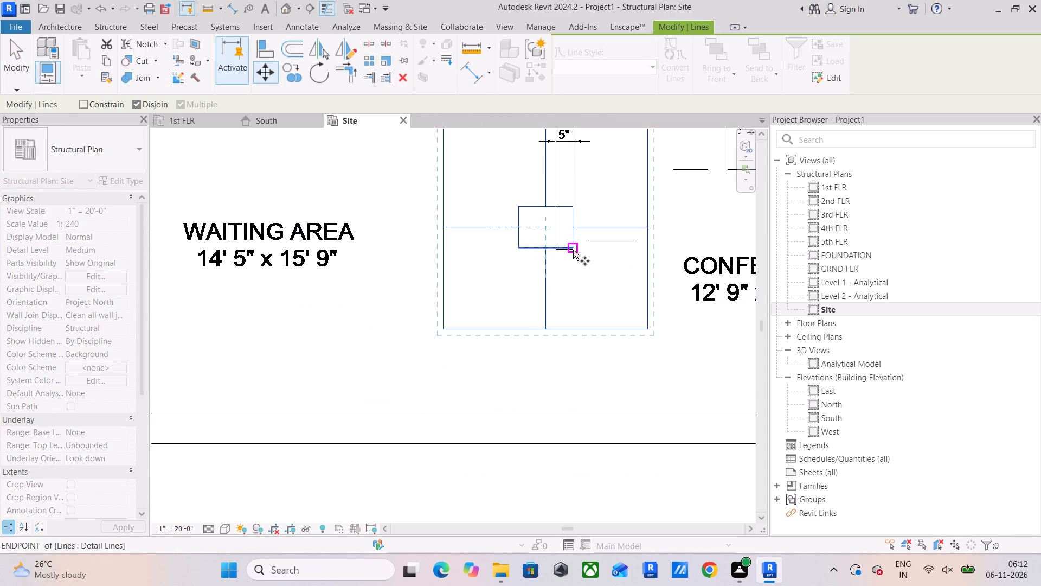
pyautogui.click(573, 250)
pyautogui.click(573, 440)
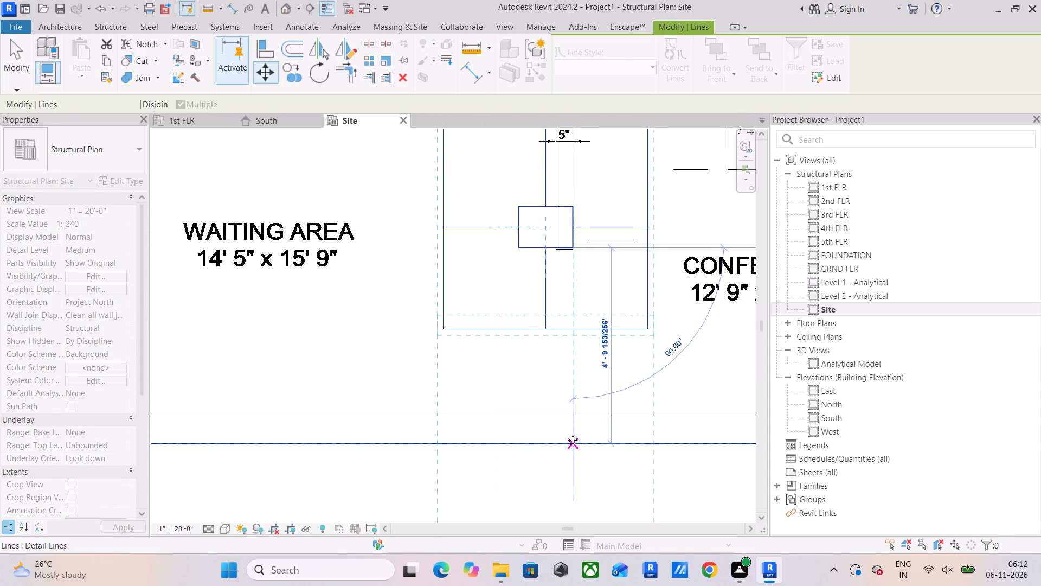
pyautogui.scroll(-3, 575, 391)
pyautogui.press('Escape')
pyautogui.scroll(-3, 575, 391)
pyautogui.moveTo(576, 396); pyautogui.dragTo(577, 505, button='middle')
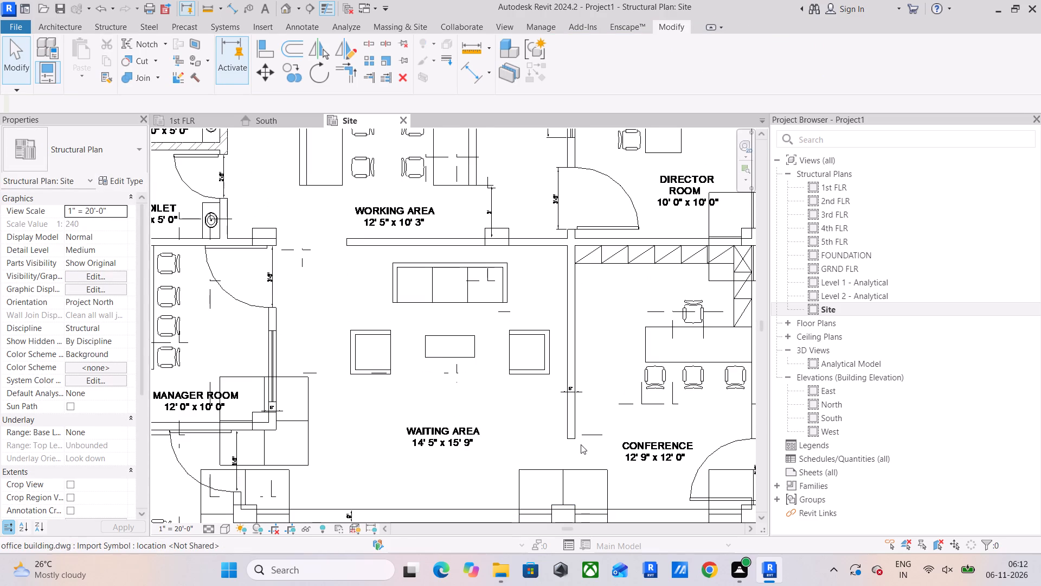
# Move the column on the Working Area–Waiting Area wall 3'-9" east, from its southeast corner to the east face of the Conference partition.
pyautogui.scroll(1, 587, 365)
pyautogui.moveTo(581, 378); pyautogui.dragTo(573, 456, button='middle')
pyautogui.scroll(4, 473, 290)
pyautogui.moveTo(430, 271); pyautogui.dragTo(455, 304)
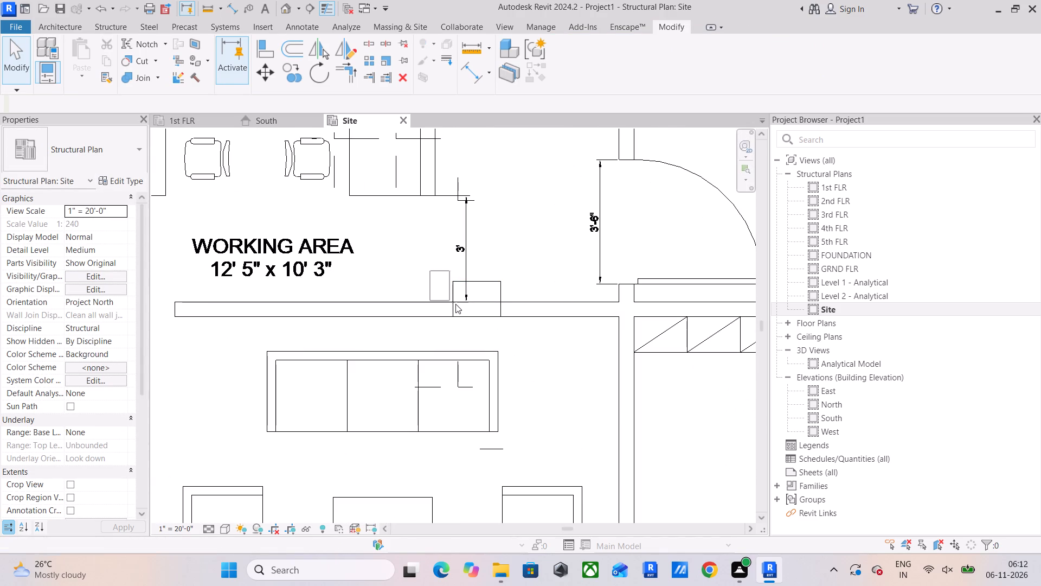
pyautogui.moveTo(455, 304); pyautogui.dragTo(537, 337)
pyautogui.click(260, 75)
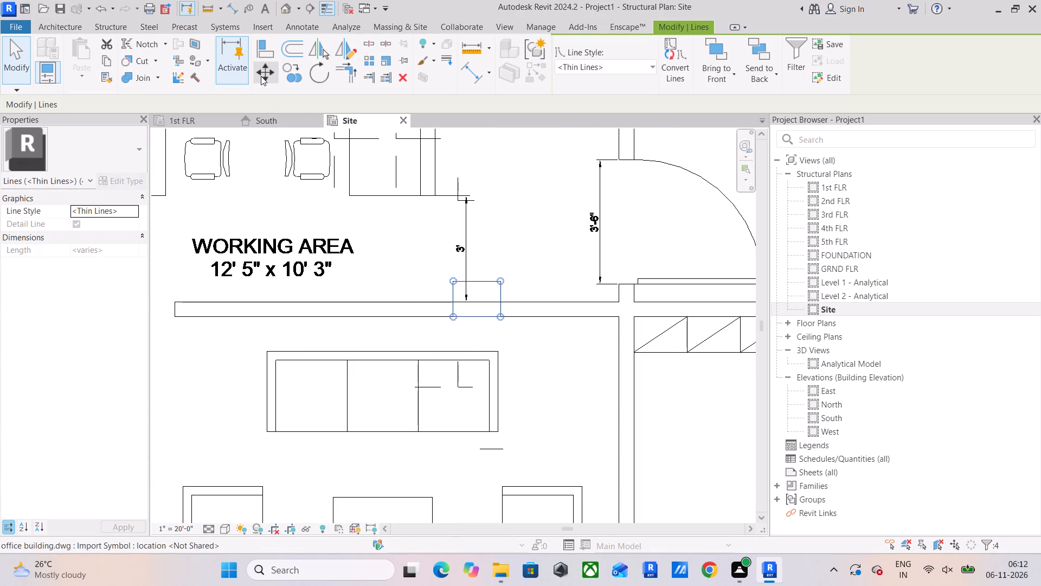
pyautogui.click(498, 319)
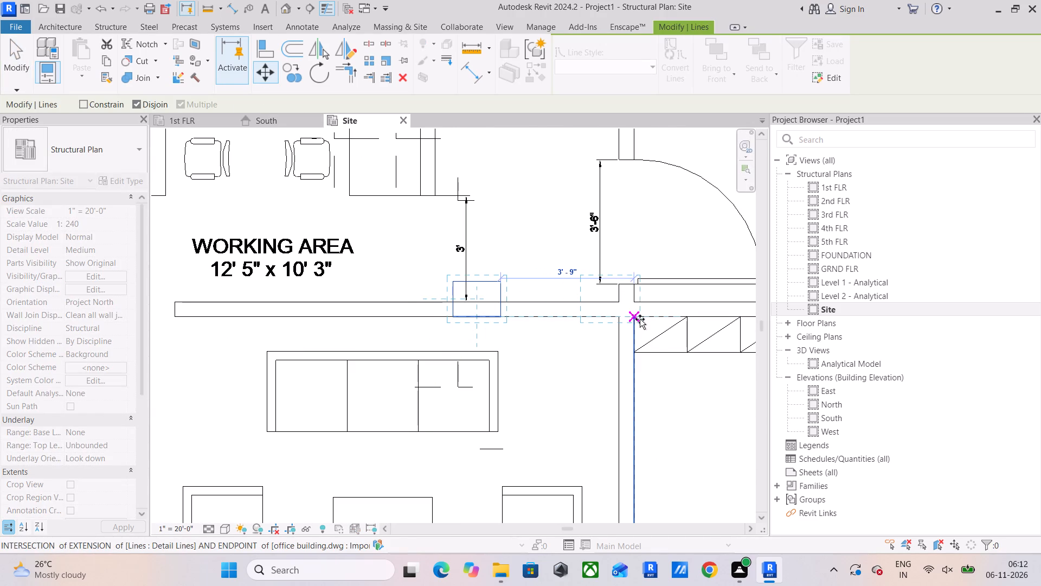
pyautogui.click(640, 319)
pyautogui.scroll(-3, 640, 319)
pyautogui.moveTo(661, 328); pyautogui.dragTo(653, 347, button='middle')
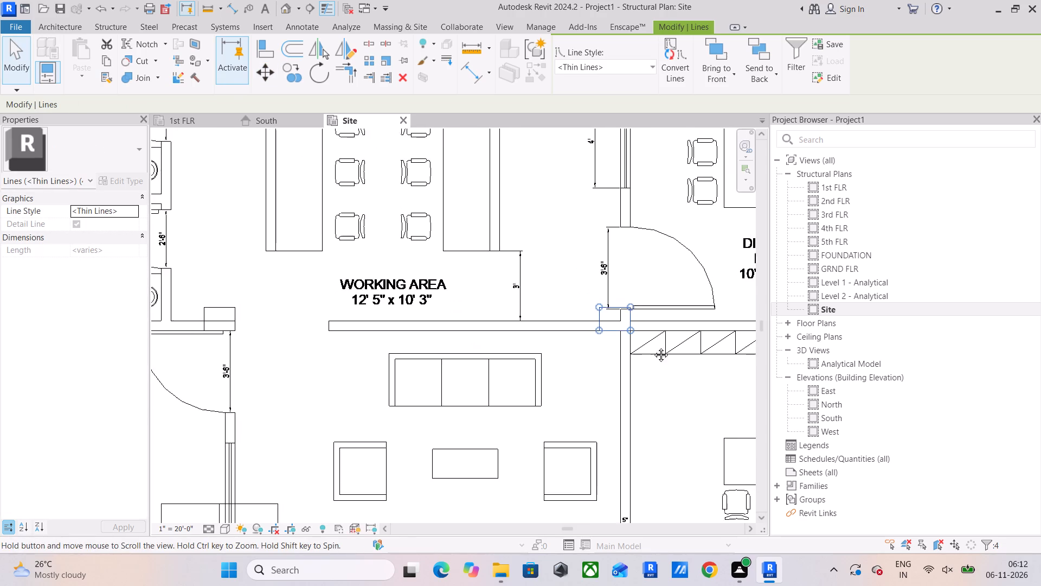
pyautogui.moveTo(653, 347); pyautogui.dragTo(646, 358, button='middle')
pyautogui.scroll(9, 634, 335)
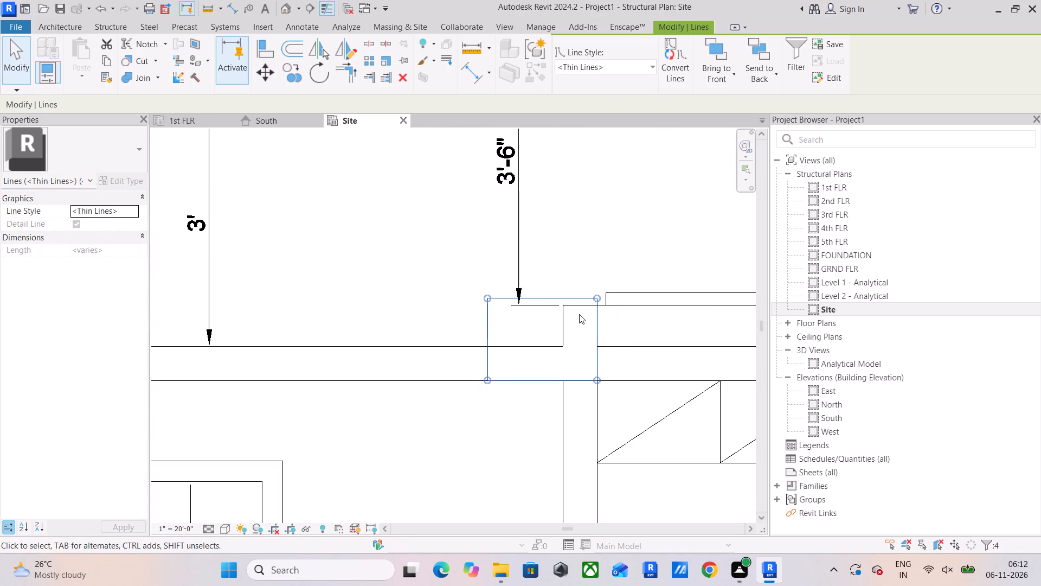
pyautogui.scroll(-7, 579, 314)
pyautogui.moveTo(596, 316); pyautogui.dragTo(586, 360, button='middle')
pyautogui.scroll(-4, 586, 359)
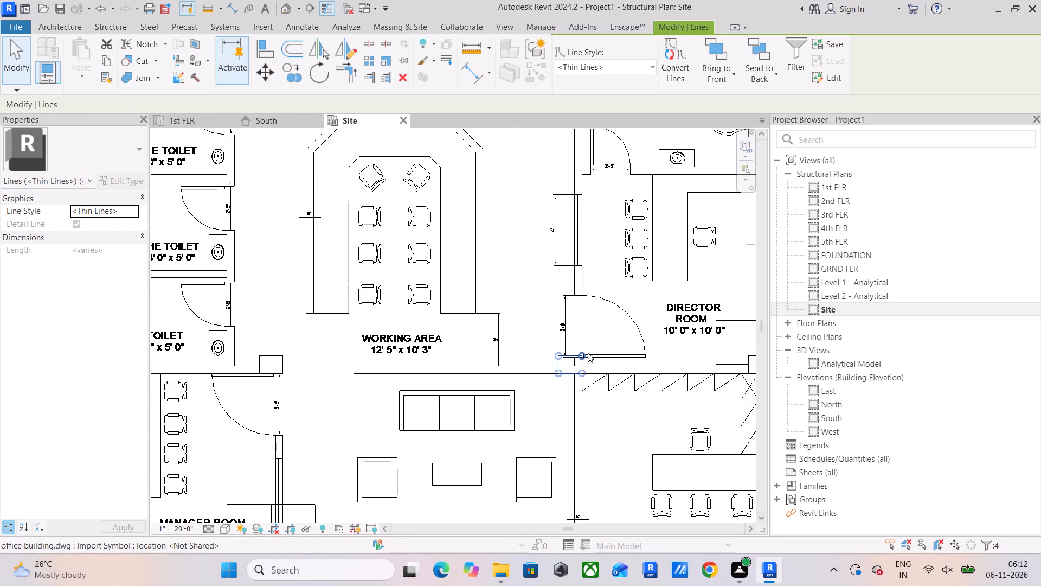
pyautogui.press('Escape')
# Copy the outline and centre lines from the Waiting Area's south-wall column to the column beside the Director Room door, matching the columns' northwest corners.
pyautogui.scroll(-4, 471, 415)
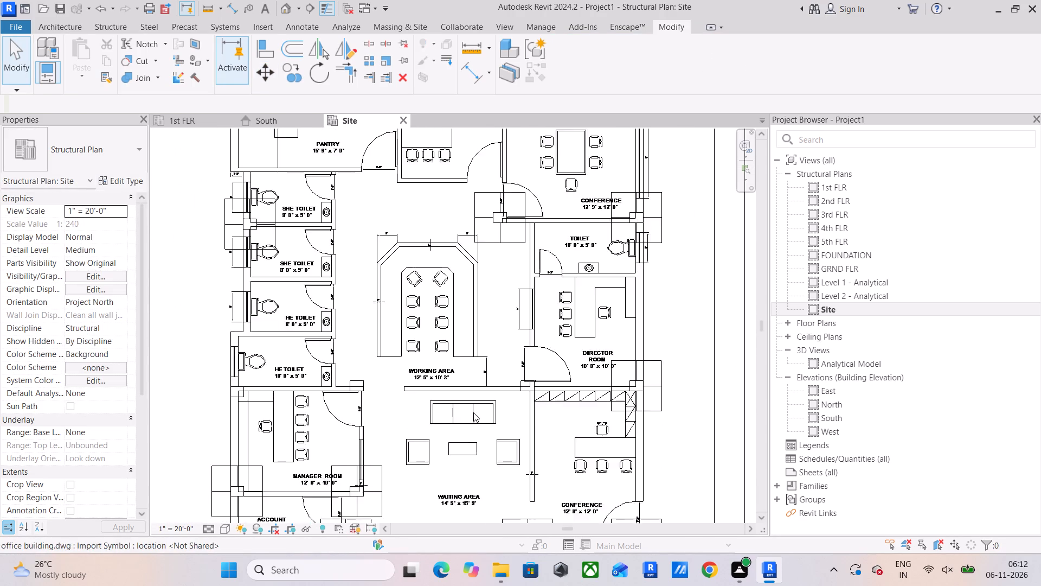
pyautogui.moveTo(475, 412); pyautogui.dragTo(485, 272, button='middle')
pyautogui.scroll(9, 531, 416)
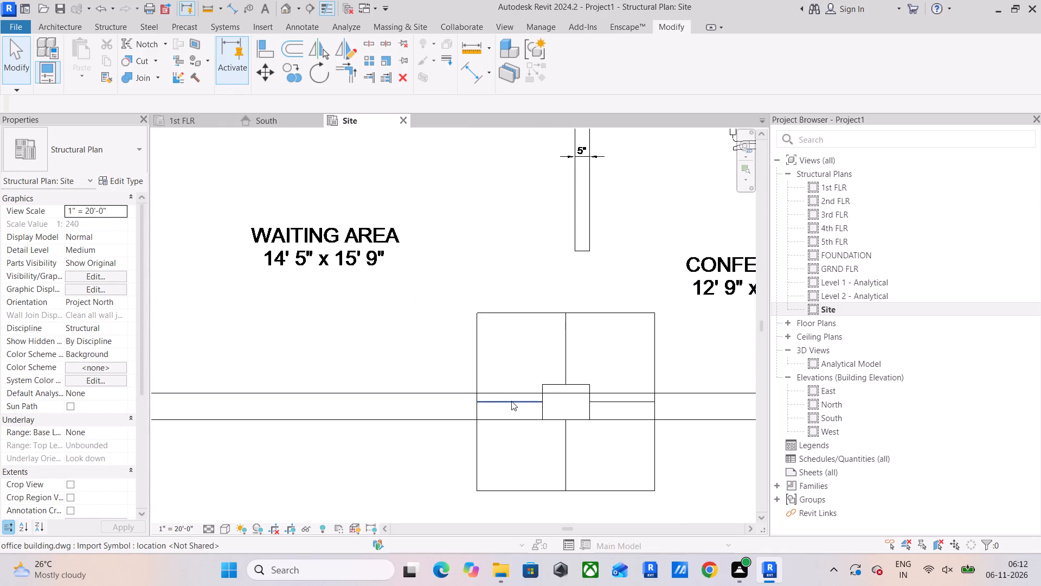
pyautogui.click(511, 401)
pyautogui.keyDown('ctrl'); pyautogui.moveTo(592, 298); pyautogui.dragTo(430, 352); pyautogui.keyUp('ctrl')
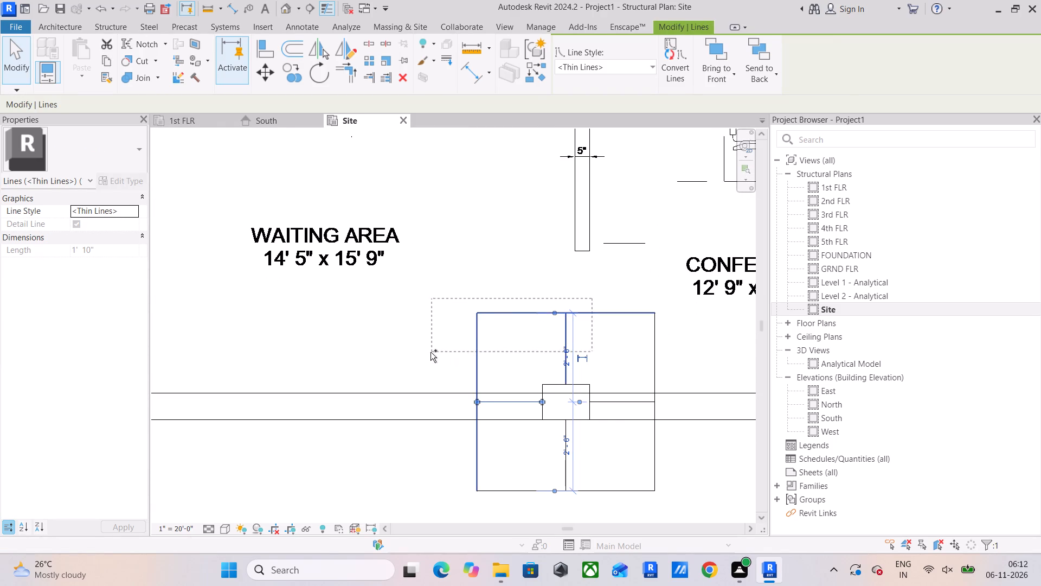
pyautogui.keyDown('ctrl'); pyautogui.moveTo(430, 352); pyautogui.dragTo(431, 352); pyautogui.keyUp('ctrl')
pyautogui.keyDown('ctrl'); pyautogui.click(622, 400); pyautogui.keyUp('ctrl')
pyautogui.keyDown('ctrl'); pyautogui.moveTo(676, 451); pyautogui.dragTo(551, 517); pyautogui.keyUp('ctrl')
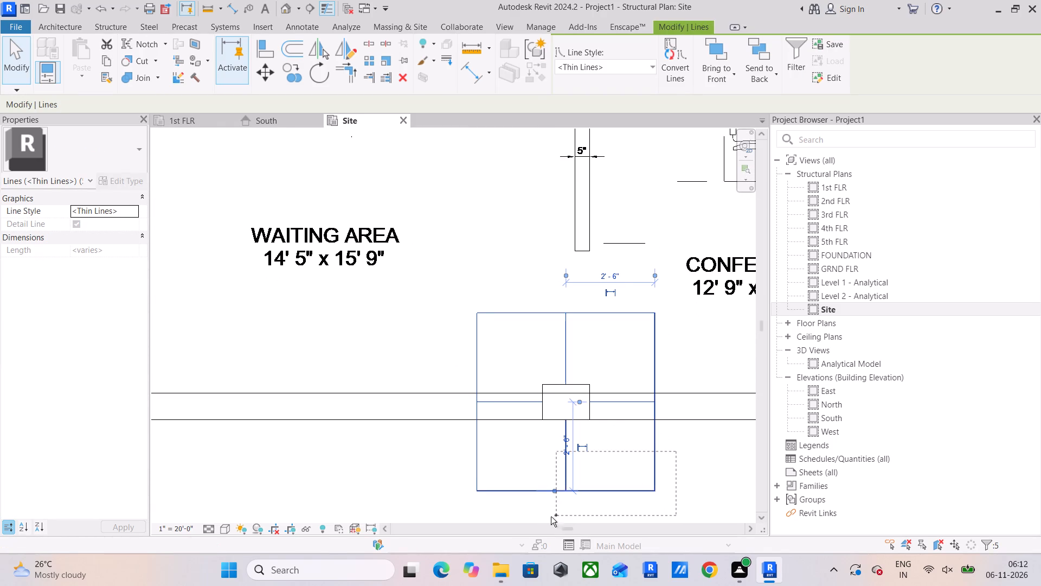
pyautogui.keyDown('ctrl'); pyautogui.moveTo(551, 517); pyautogui.dragTo(540, 515); pyautogui.keyUp('ctrl')
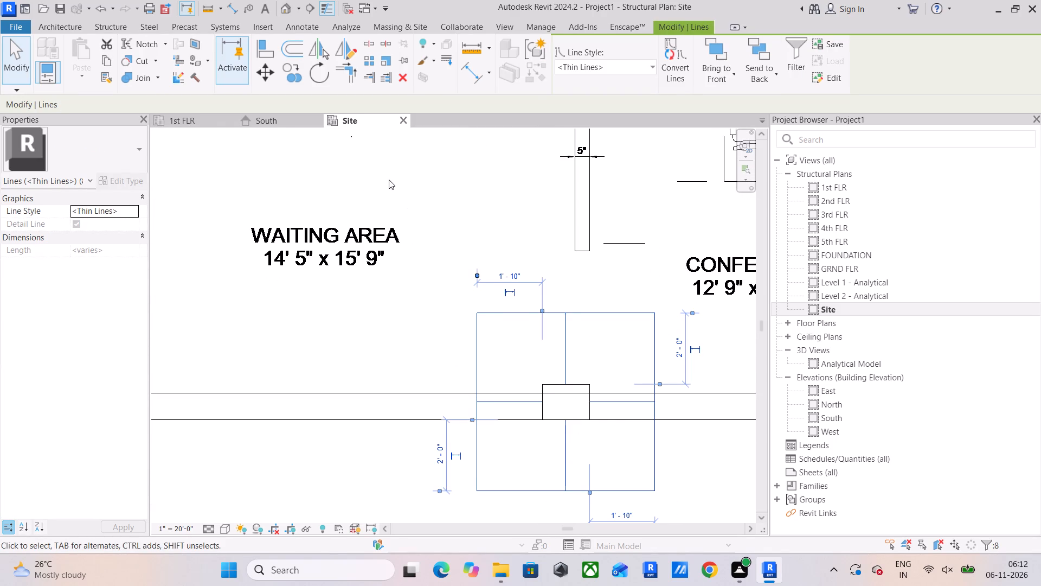
pyautogui.click(286, 75)
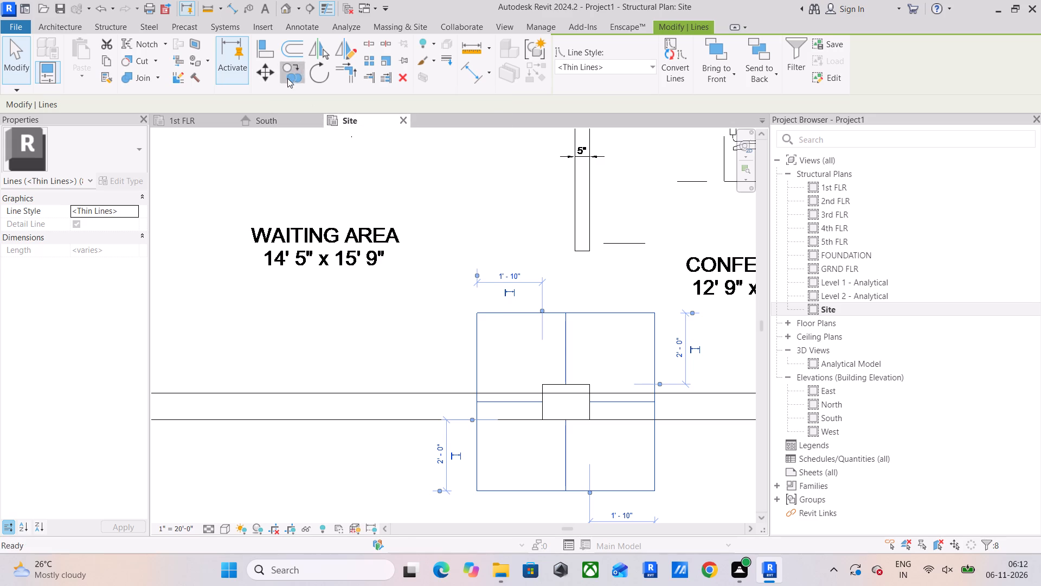
pyautogui.click(539, 385)
pyautogui.scroll(-4, 525, 283)
pyautogui.moveTo(528, 281); pyautogui.dragTo(487, 536, button='middle')
pyautogui.scroll(8, 497, 291)
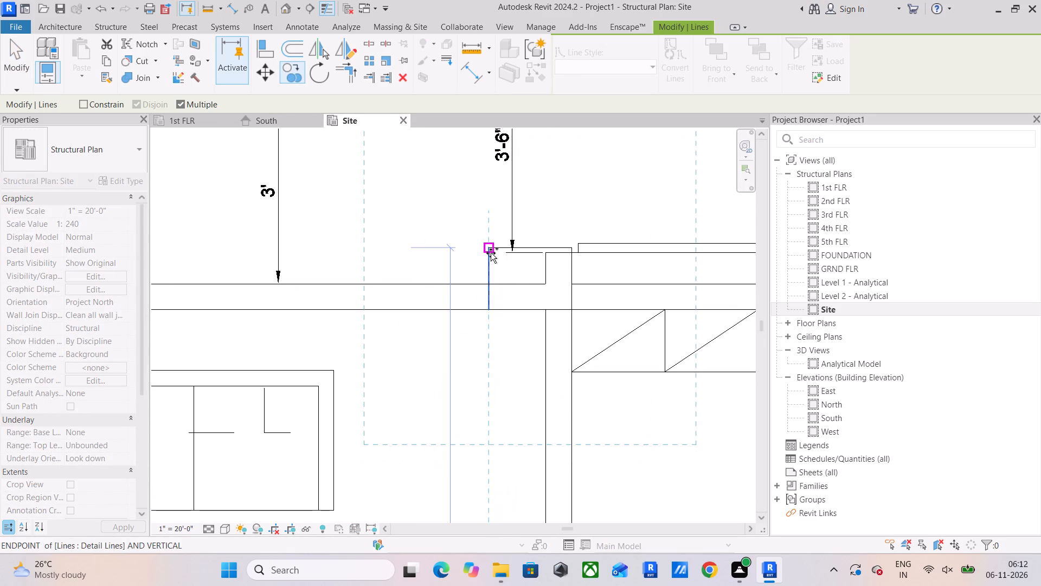
pyautogui.click(491, 251)
pyautogui.press('Escape')
pyautogui.press('Escape')
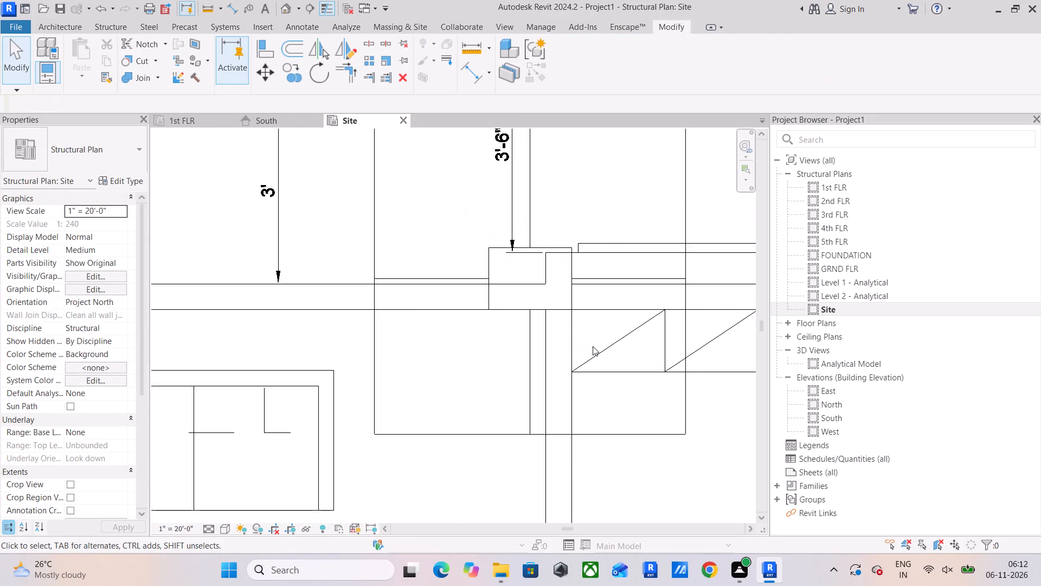
pyautogui.scroll(-8, 595, 351)
pyautogui.press('Escape')
pyautogui.press('Escape')
pyautogui.press('Escape')
# Temporarily hide the linked CAD plan to examine the overall column and outline layout, and restore the plan.
pyautogui.scroll(-2, 612, 363)
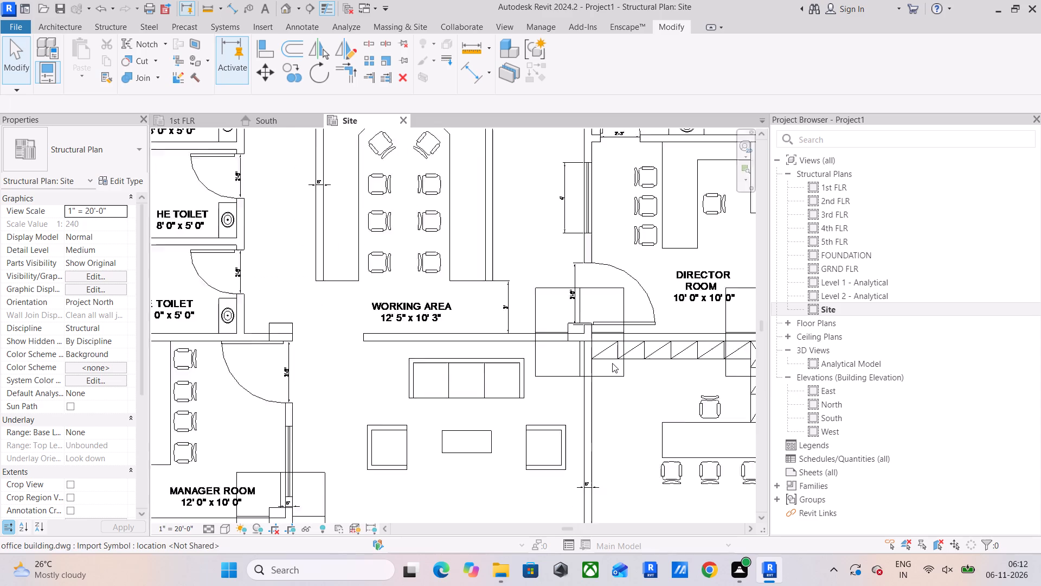
pyautogui.scroll(-1, 612, 363)
pyautogui.moveTo(640, 372); pyautogui.dragTo(472, 396, button='middle')
pyautogui.moveTo(487, 364); pyautogui.dragTo(479, 410, button='middle')
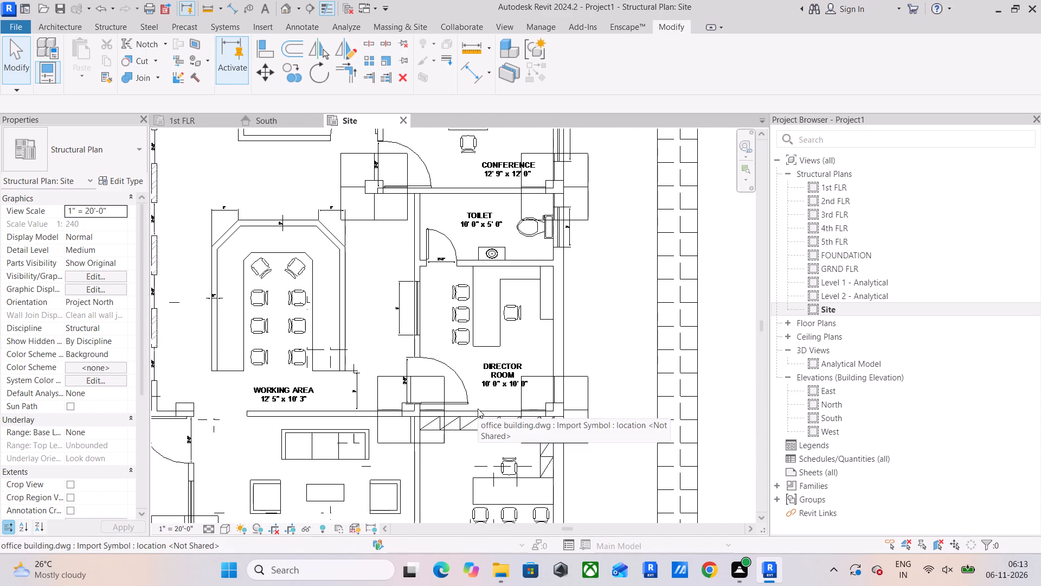
pyautogui.scroll(-8, 565, 485)
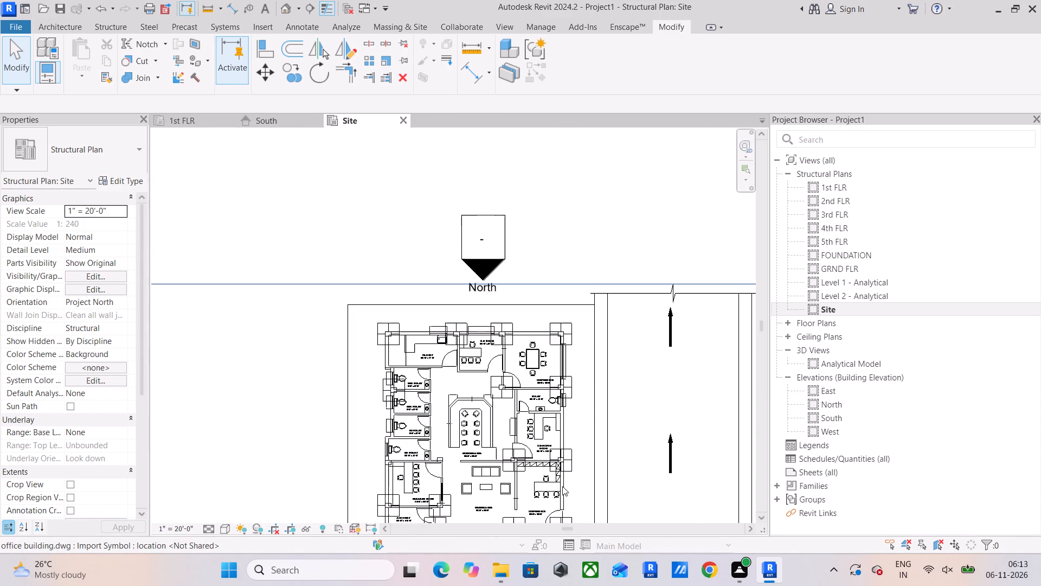
pyautogui.moveTo(562, 486); pyautogui.dragTo(583, 403, button='middle')
pyautogui.click(615, 426)
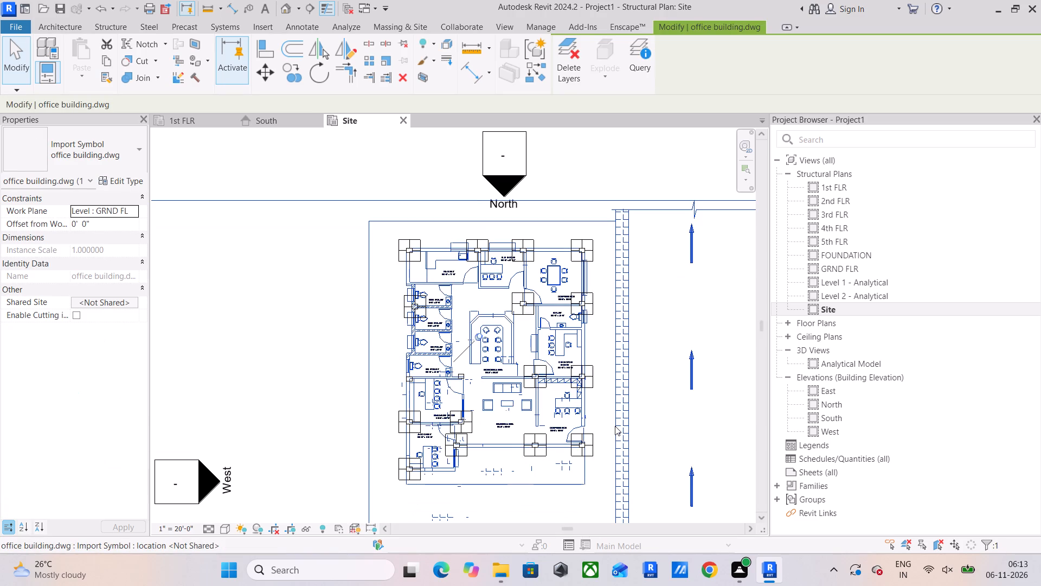
pyautogui.write('HH')
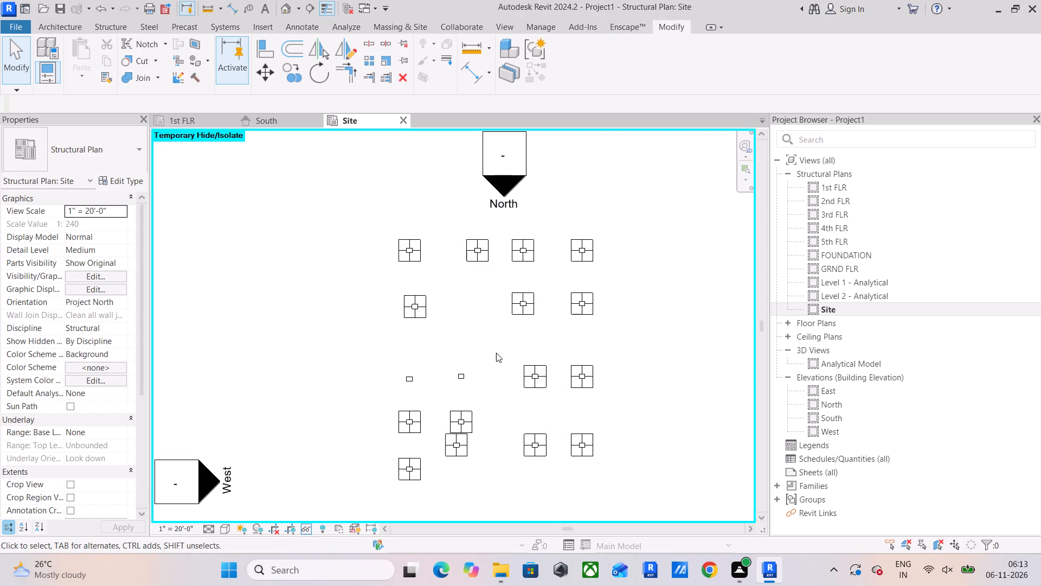
pyautogui.scroll(5, 505, 378)
pyautogui.moveTo(426, 396); pyautogui.dragTo(464, 399, button='middle')
pyautogui.moveTo(559, 334); pyautogui.dragTo(653, 461)
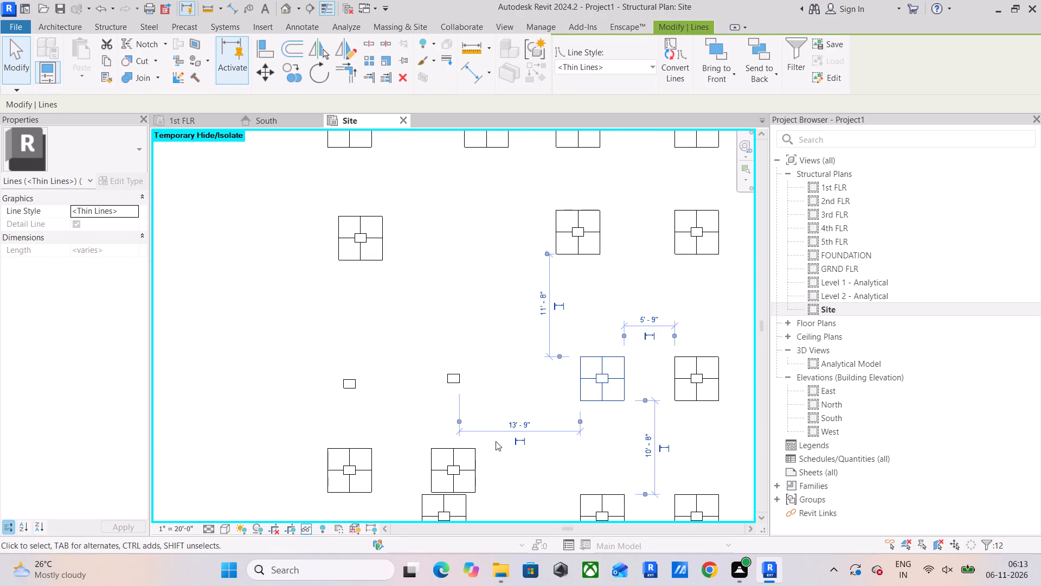
pyautogui.write('HR')
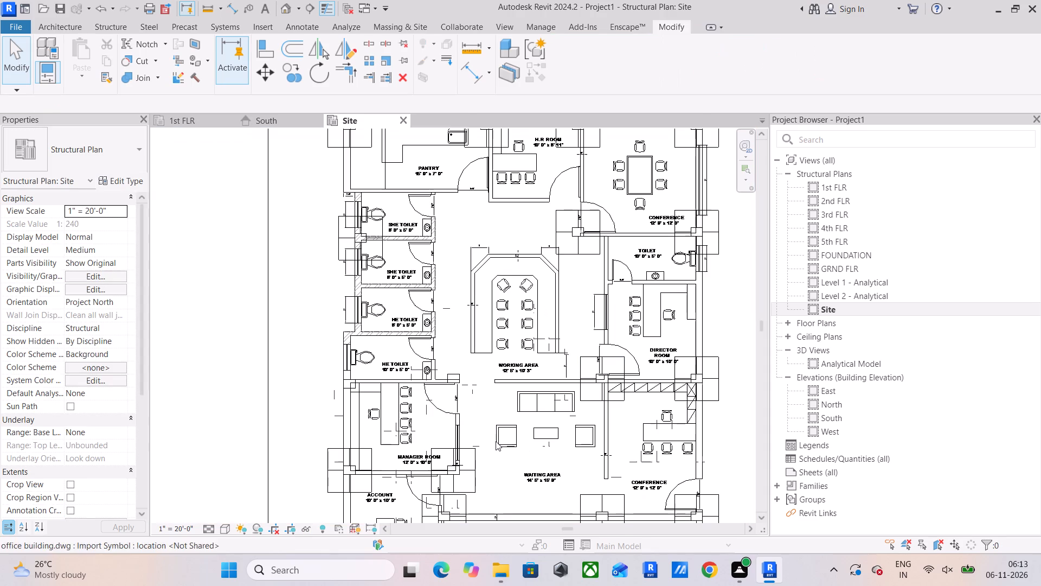
# Move the column on the west wall between the 10'-0" HE Toilet and the Manager Room about 6" straight north.
pyautogui.scroll(3, 355, 408)
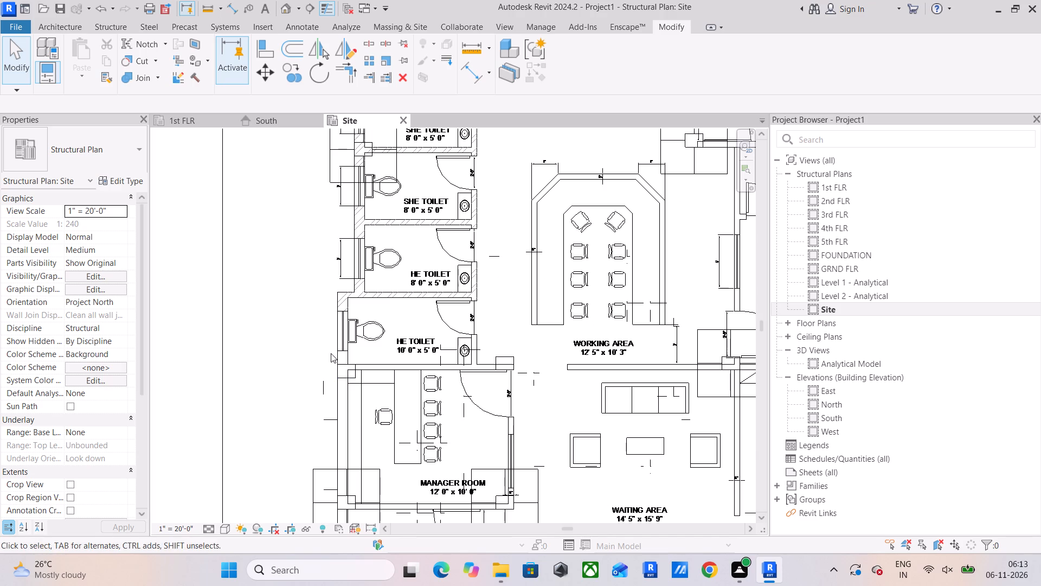
pyautogui.moveTo(331, 353); pyautogui.dragTo(377, 392)
pyautogui.click(261, 69)
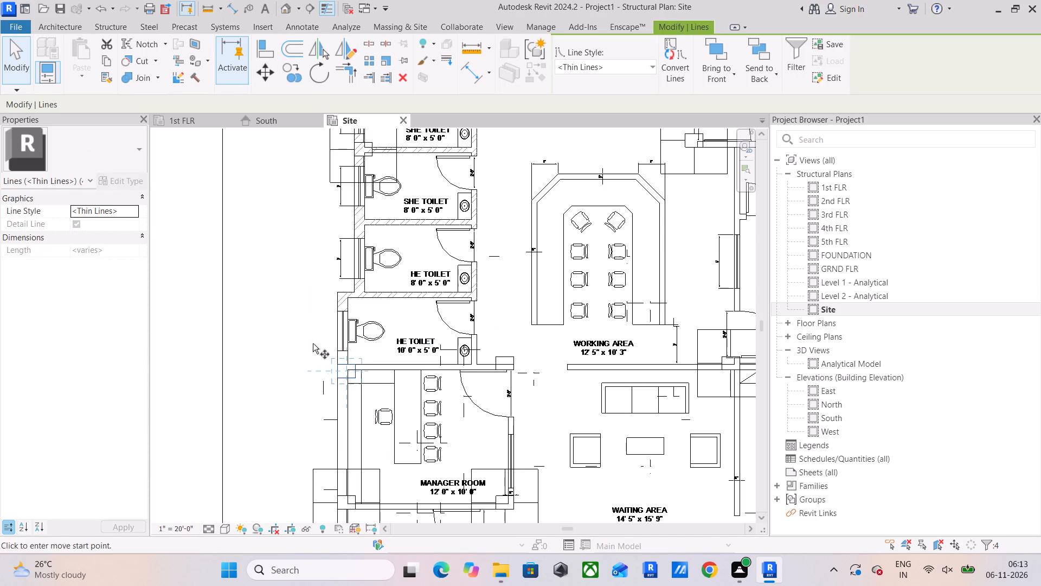
pyautogui.scroll(4, 324, 383)
pyautogui.click(381, 378)
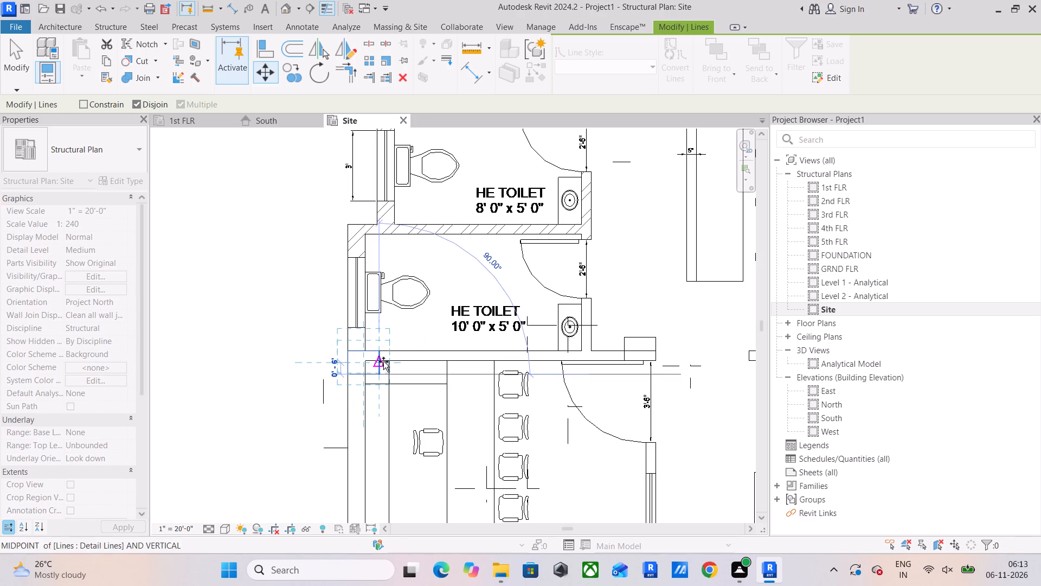
pyautogui.click(383, 361)
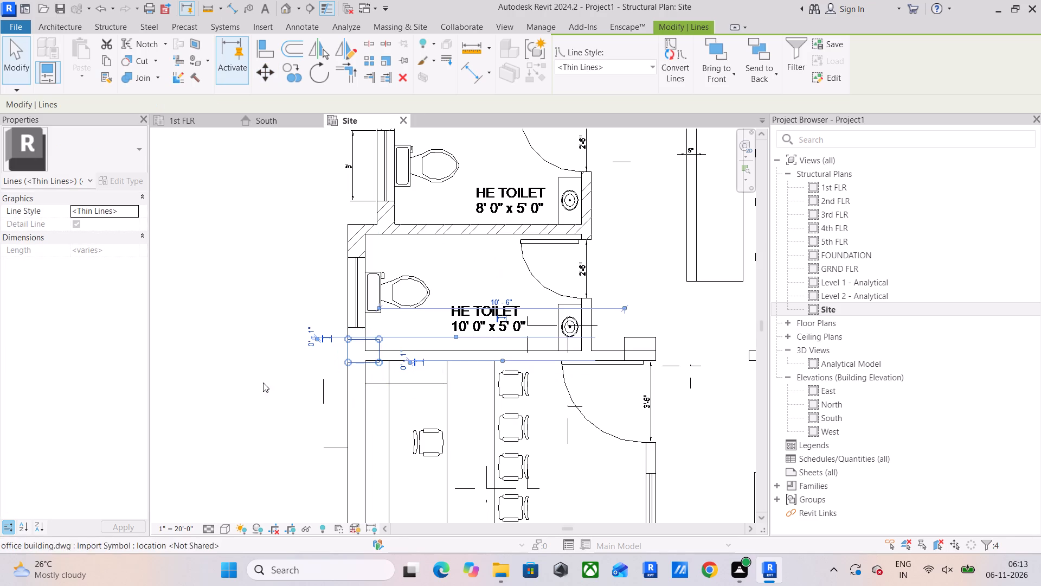
pyautogui.click(7, 60)
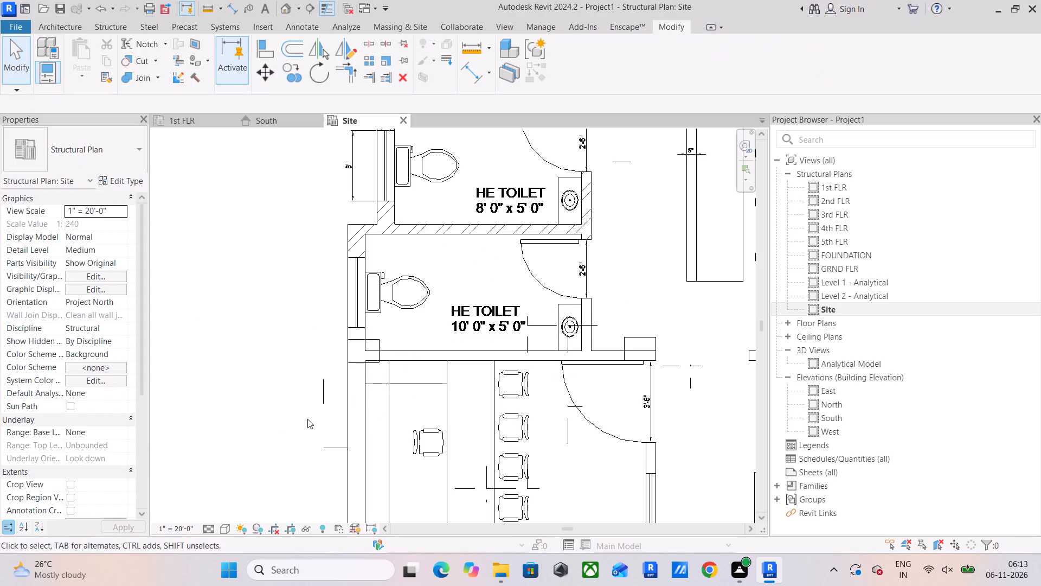
# Move the same column about 1" north, from its southeast corner to the south face of the HE Toilet–Manager Room wall.
pyautogui.scroll(4, 336, 358)
pyautogui.scroll(-3, 447, 374)
pyautogui.moveTo(448, 375); pyautogui.dragTo(365, 424, button='middle')
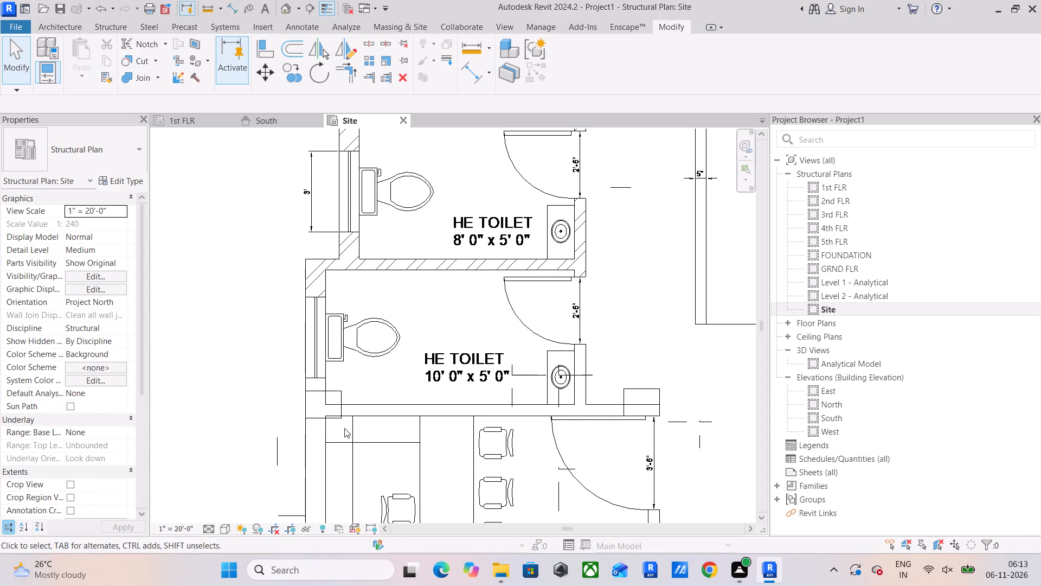
pyautogui.scroll(4, 288, 422)
pyautogui.moveTo(283, 365); pyautogui.dragTo(410, 439)
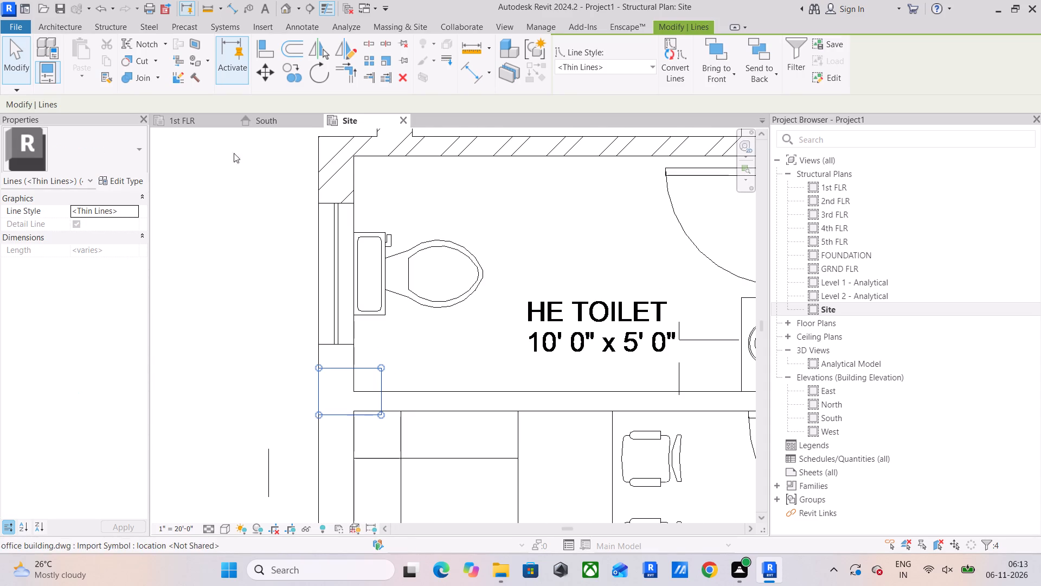
pyautogui.click(261, 69)
pyautogui.scroll(5, 390, 481)
pyautogui.click(375, 362)
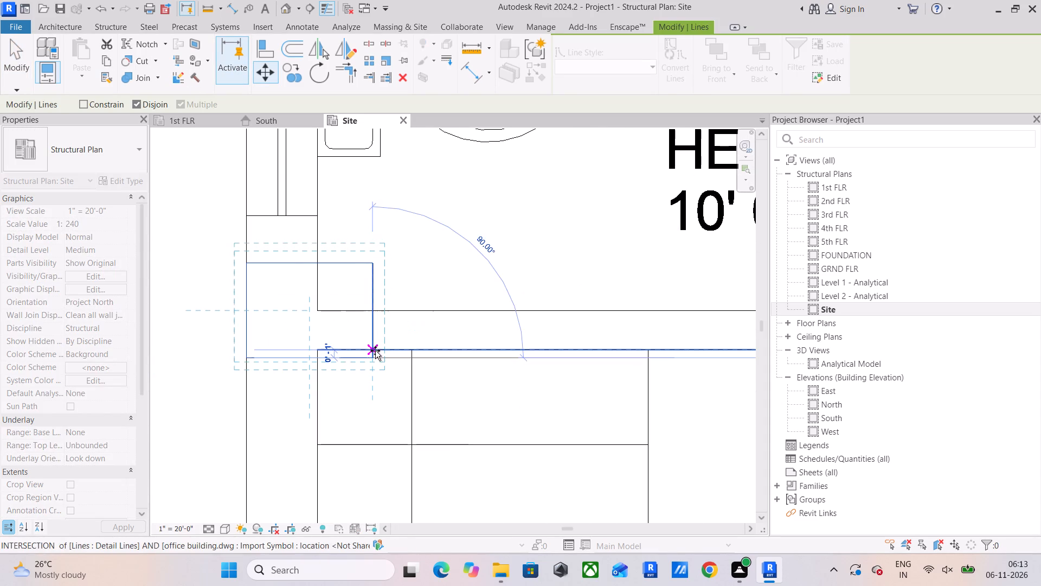
pyautogui.click(375, 351)
pyautogui.scroll(-10, 377, 354)
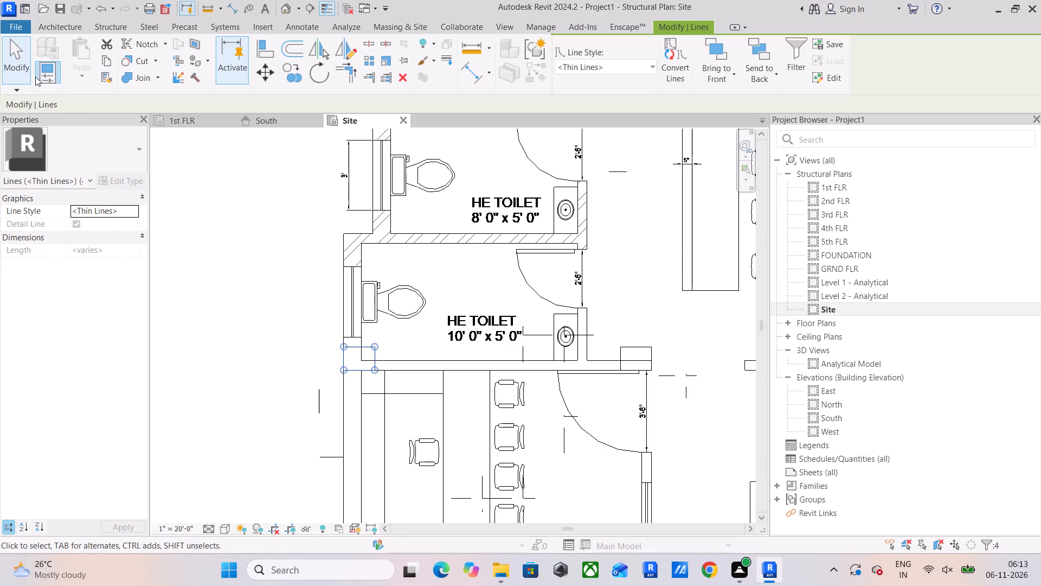
pyautogui.click(29, 66)
# Temporarily hide the linked CAD plan around the Manager Room and Waiting Area columns.
pyautogui.scroll(-2, 229, 400)
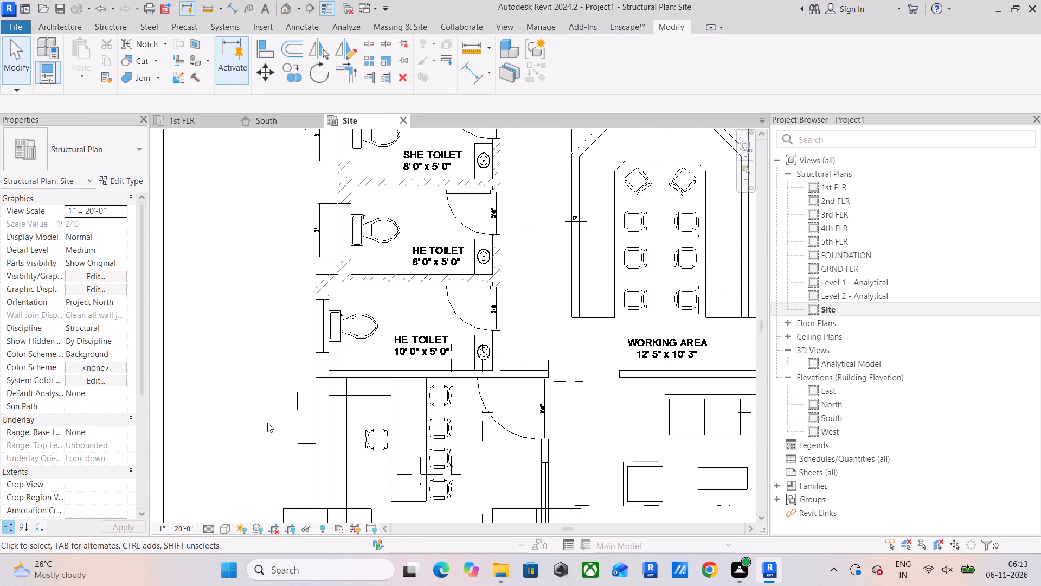
pyautogui.scroll(-2, 267, 423)
pyautogui.moveTo(287, 428); pyautogui.dragTo(247, 284, button='middle')
pyautogui.click(267, 310)
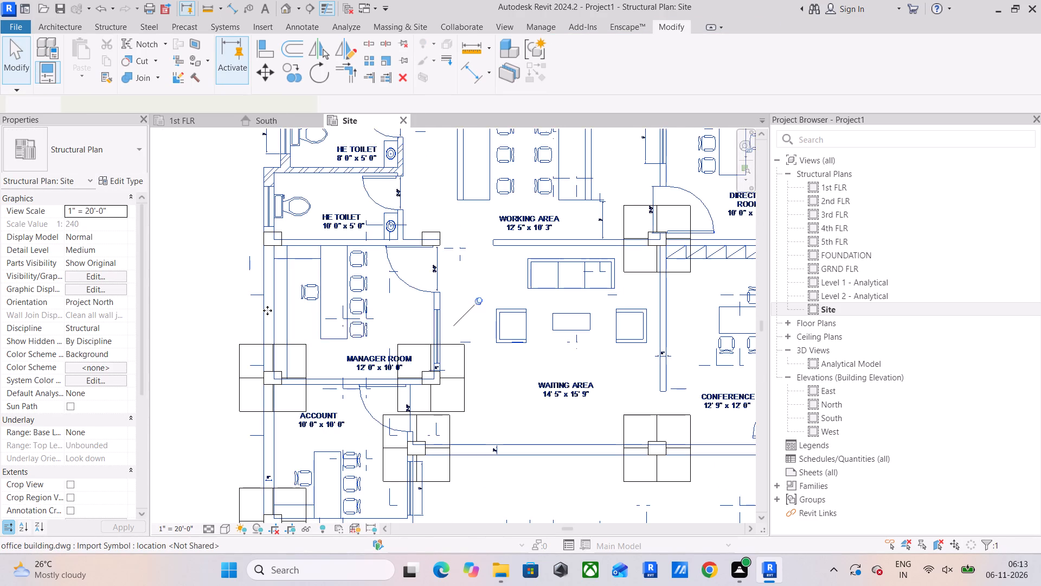
pyautogui.write('HH')
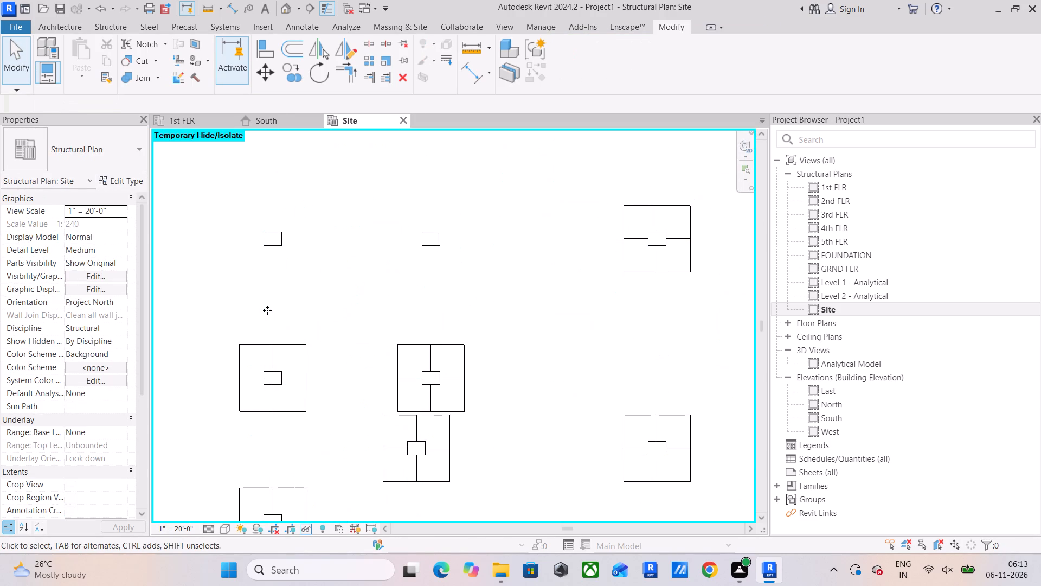
# Copy the Director Room door column with its outline and centre lines onto the two bare columns at the Manager Room's north corners, matching southwest corners.
pyautogui.moveTo(413, 316); pyautogui.dragTo(384, 385, button='middle')
pyautogui.moveTo(514, 244); pyautogui.dragTo(555, 284)
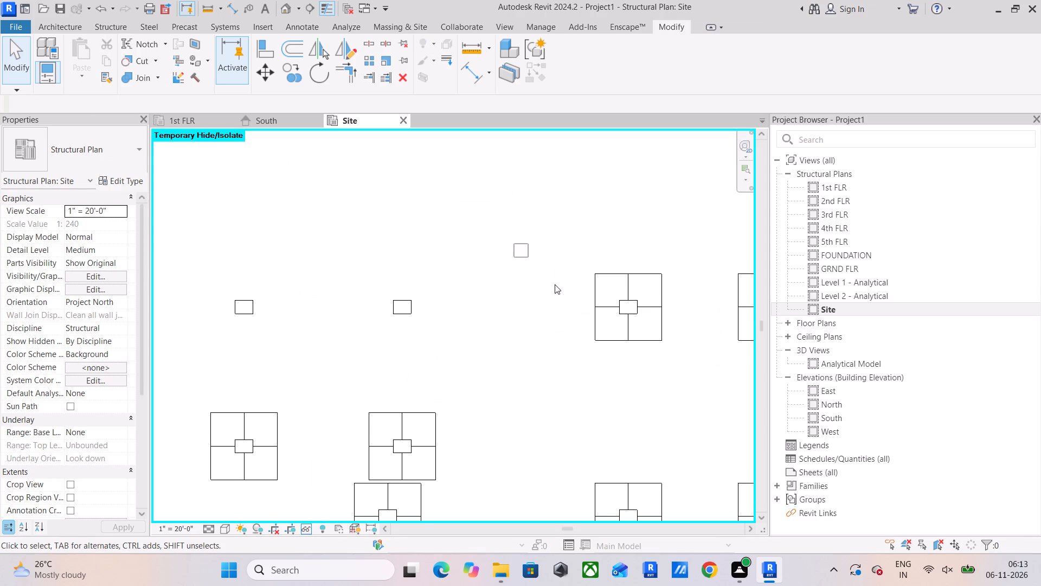
pyautogui.moveTo(555, 284); pyautogui.dragTo(693, 398)
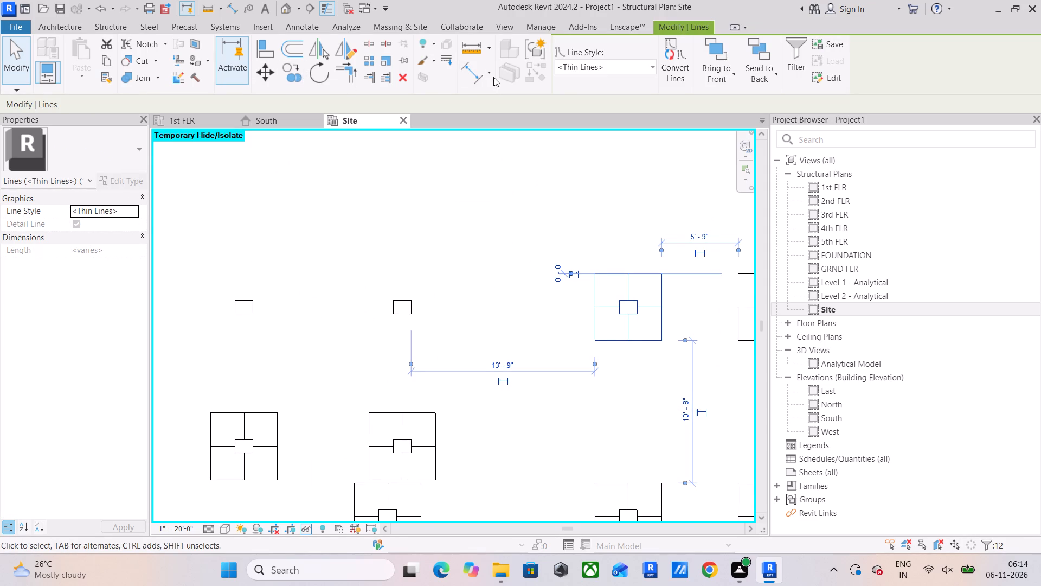
pyautogui.moveTo(295, 75); pyautogui.dragTo(297, 85)
pyautogui.click(297, 72)
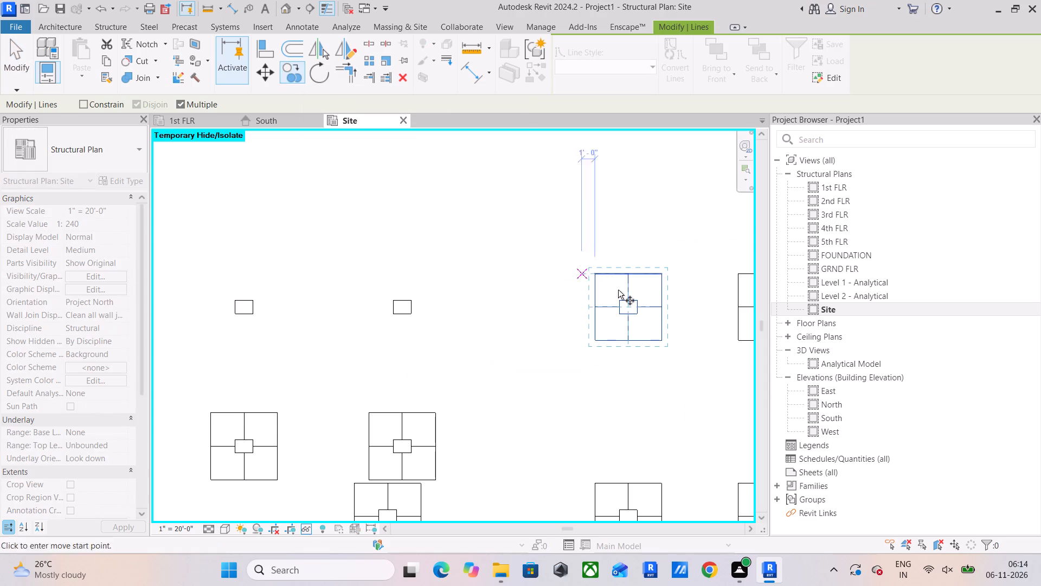
pyautogui.click(622, 313)
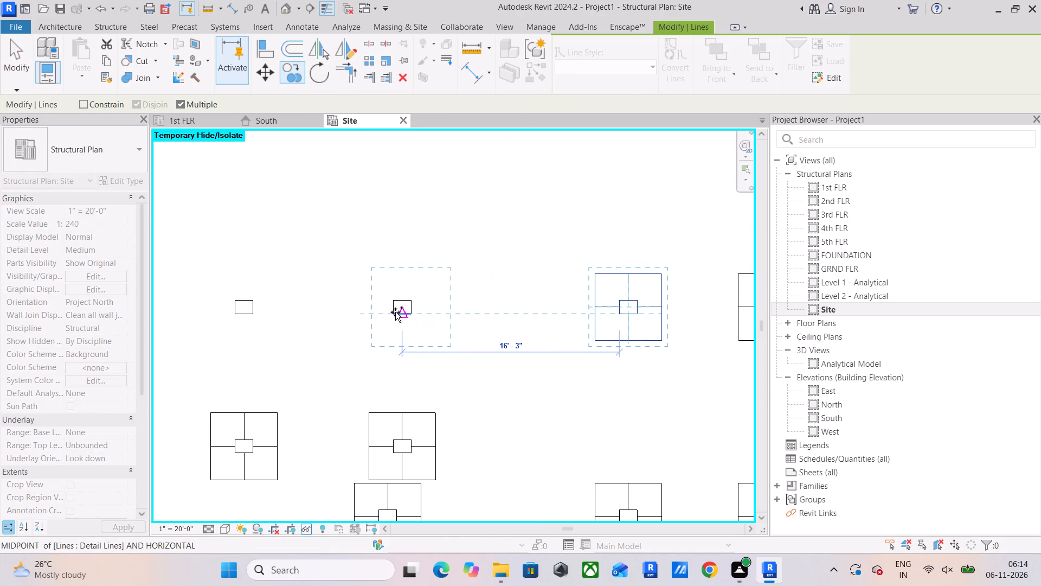
pyautogui.click(392, 312)
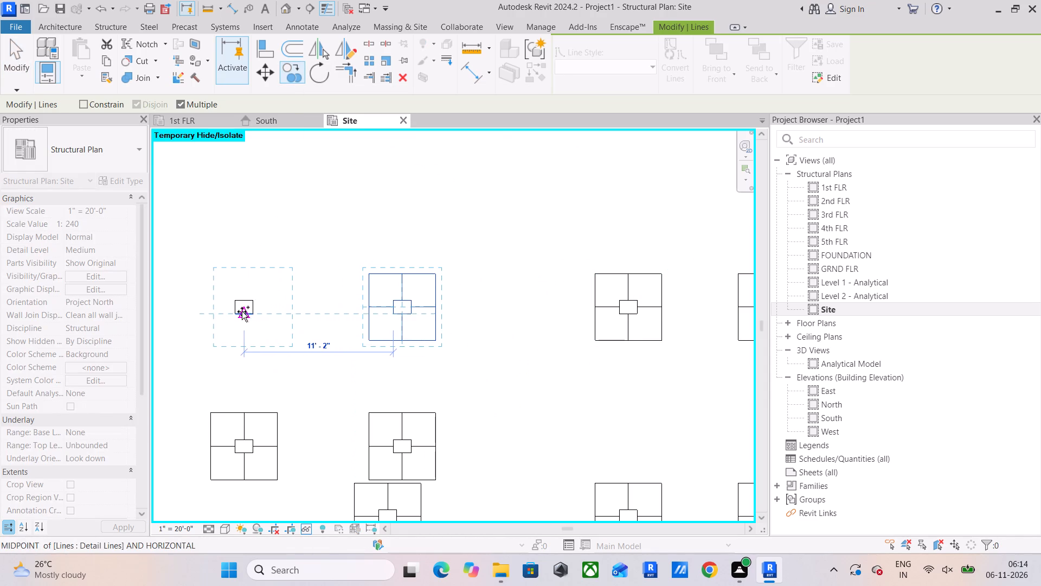
pyautogui.click(239, 311)
pyautogui.scroll(-4, 412, 328)
pyautogui.moveTo(456, 334); pyautogui.dragTo(434, 384, button='middle')
pyautogui.scroll(-4, 436, 384)
pyautogui.moveTo(455, 379); pyautogui.dragTo(439, 403, button='middle')
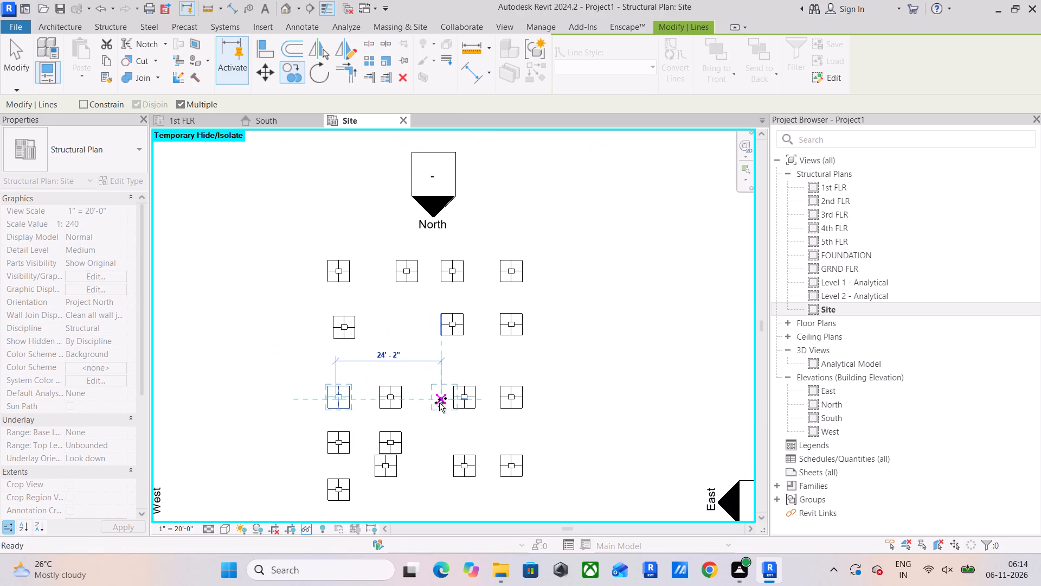
pyautogui.moveTo(439, 409); pyautogui.dragTo(455, 371, button='middle')
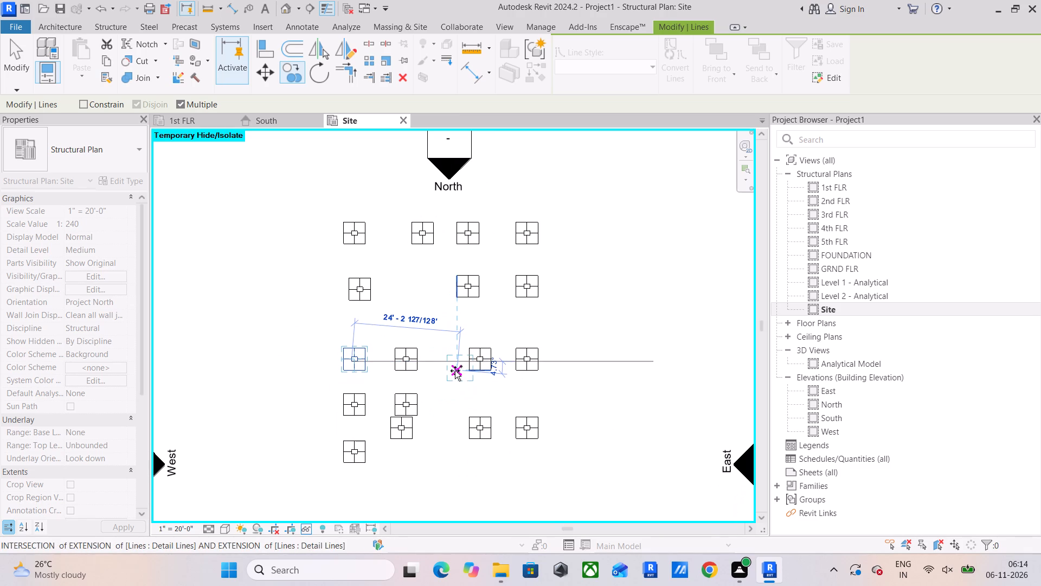
pyautogui.press('Escape')
pyautogui.press('Escape')
pyautogui.press('Escape')
pyautogui.press('Escape')
# Restore the temporarily hidden linked CAD plan.
pyautogui.scroll(8, 402, 436)
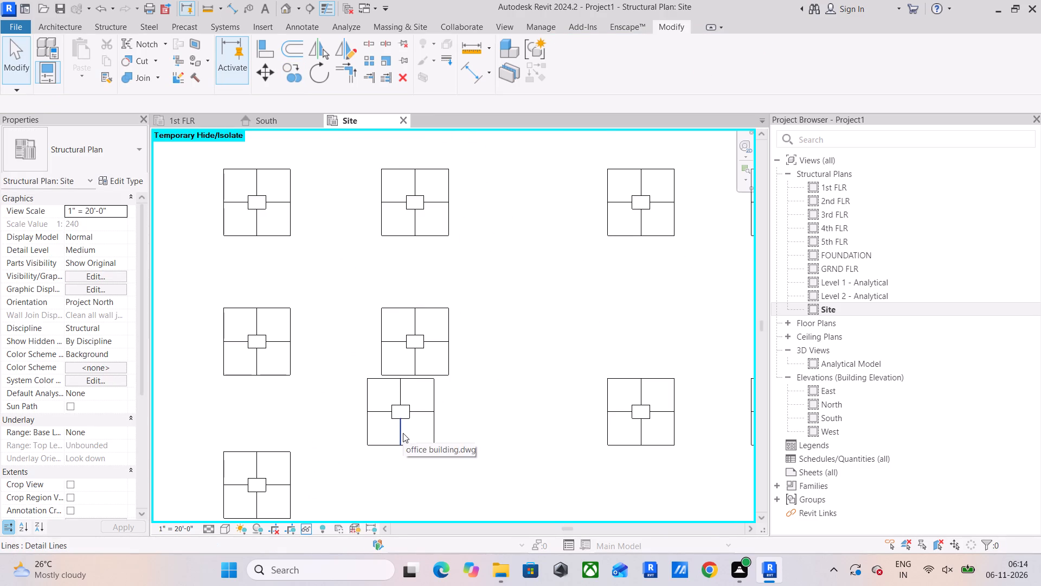
pyautogui.write('HR')
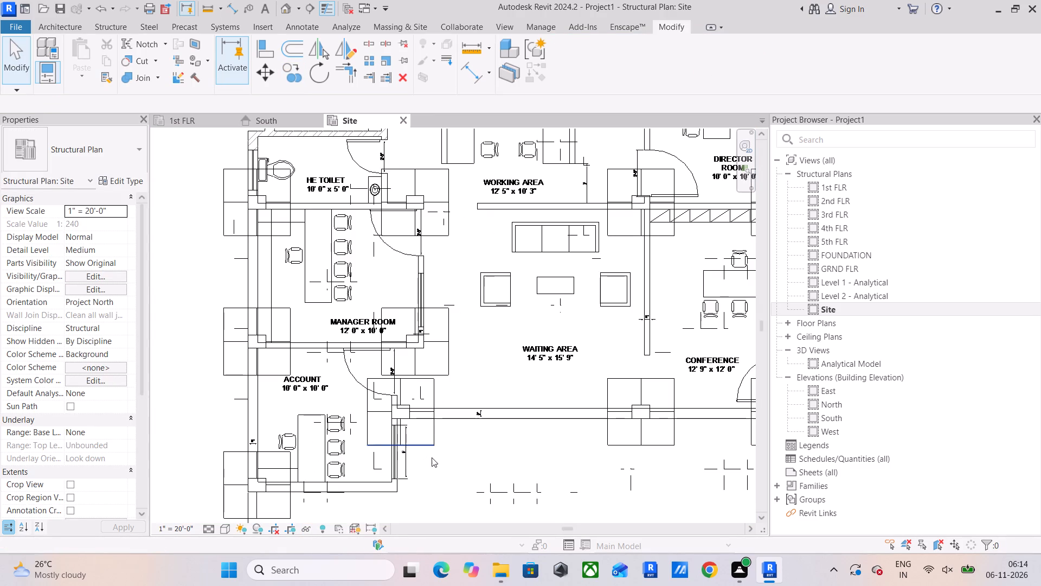
# Examine the column outlines against the plan, especially near the Account and Manager Room corners, and across the whole building.
pyautogui.scroll(4, 418, 415)
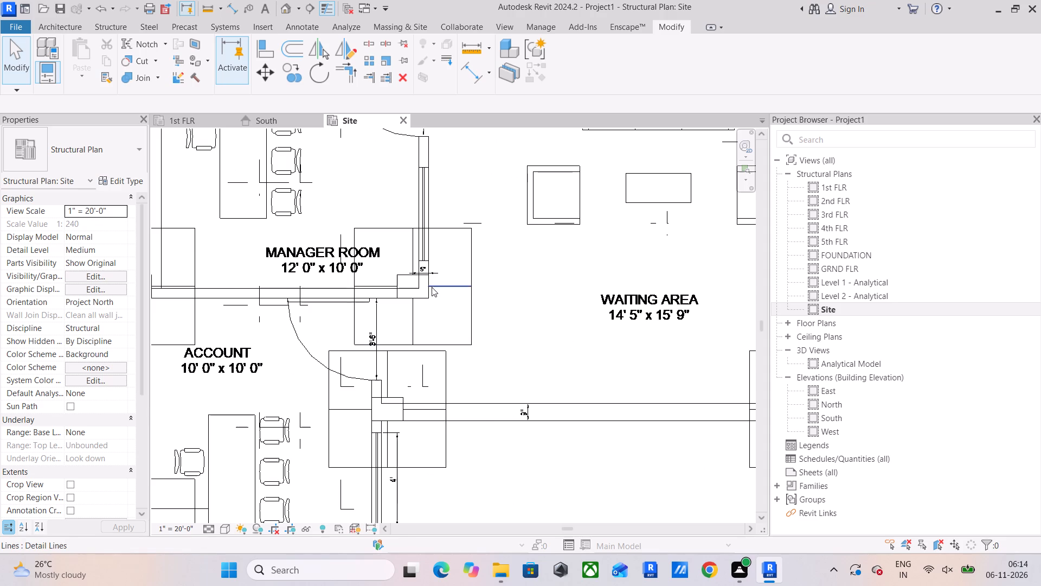
pyautogui.scroll(-4, 419, 368)
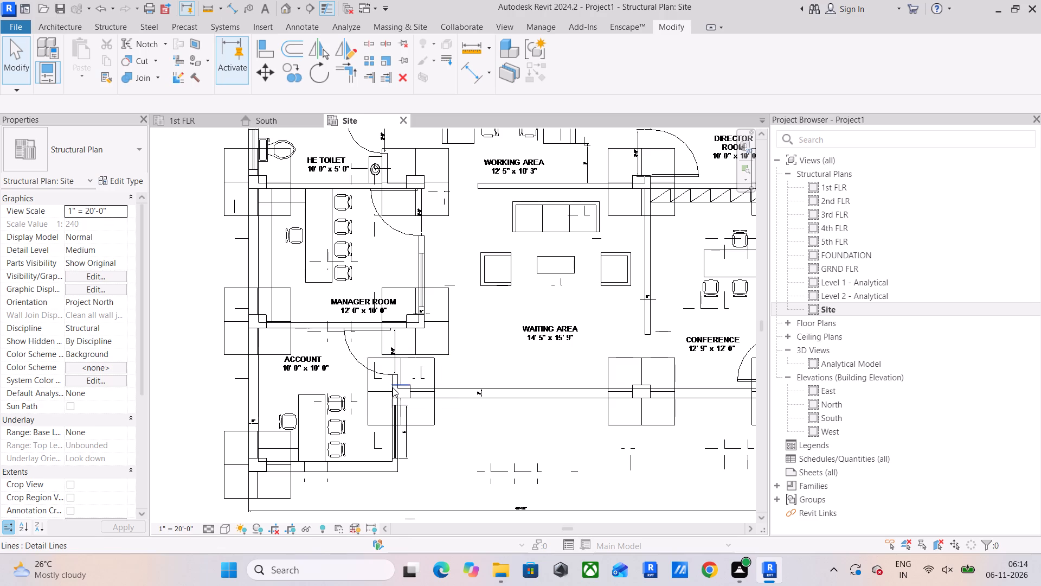
pyautogui.scroll(3, 393, 387)
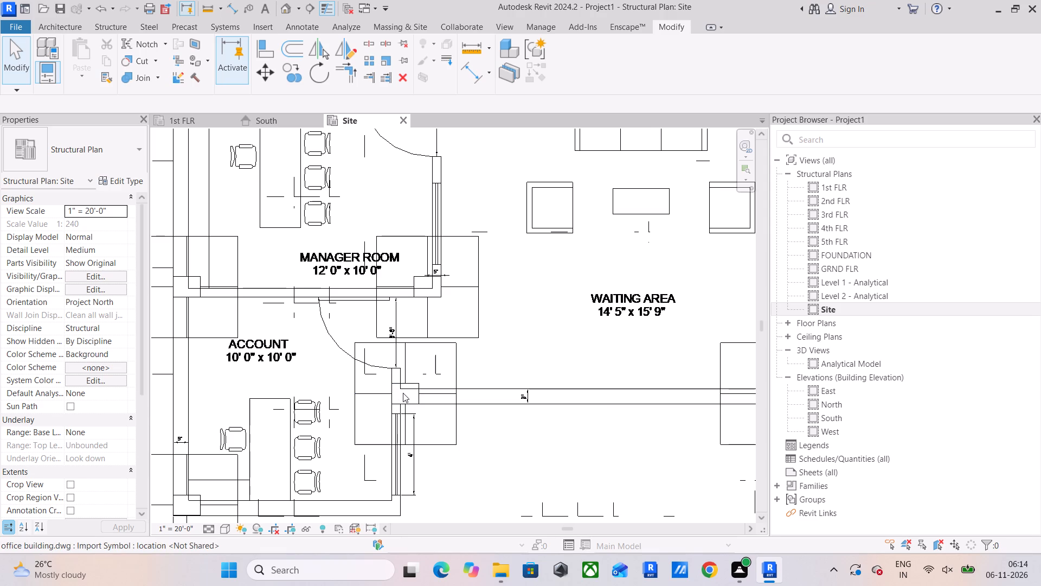
pyautogui.scroll(4, 406, 374)
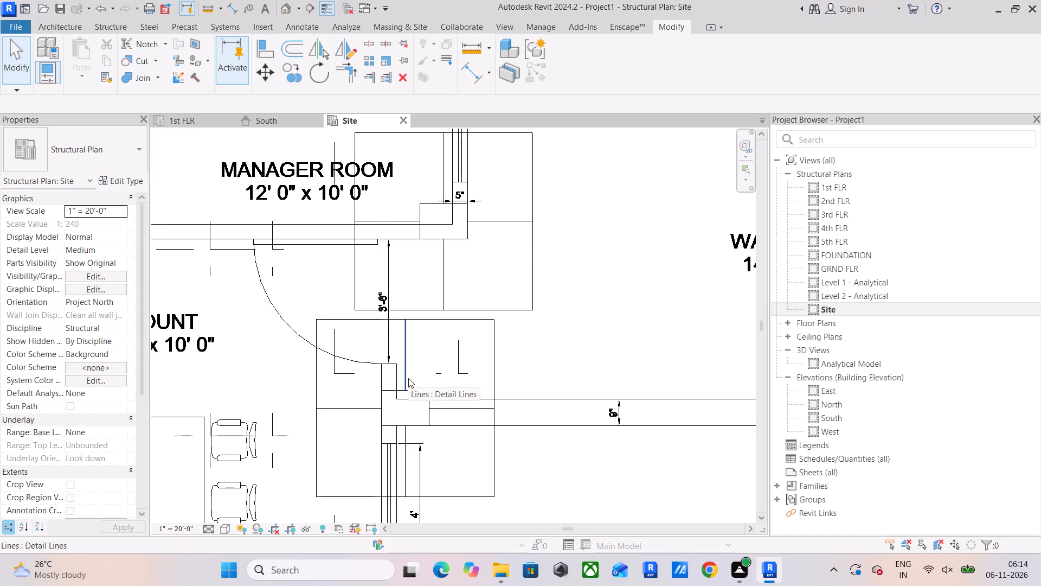
pyautogui.scroll(-3, 408, 378)
pyautogui.moveTo(409, 380); pyautogui.dragTo(451, 380, button='middle')
pyautogui.scroll(-2, 455, 391)
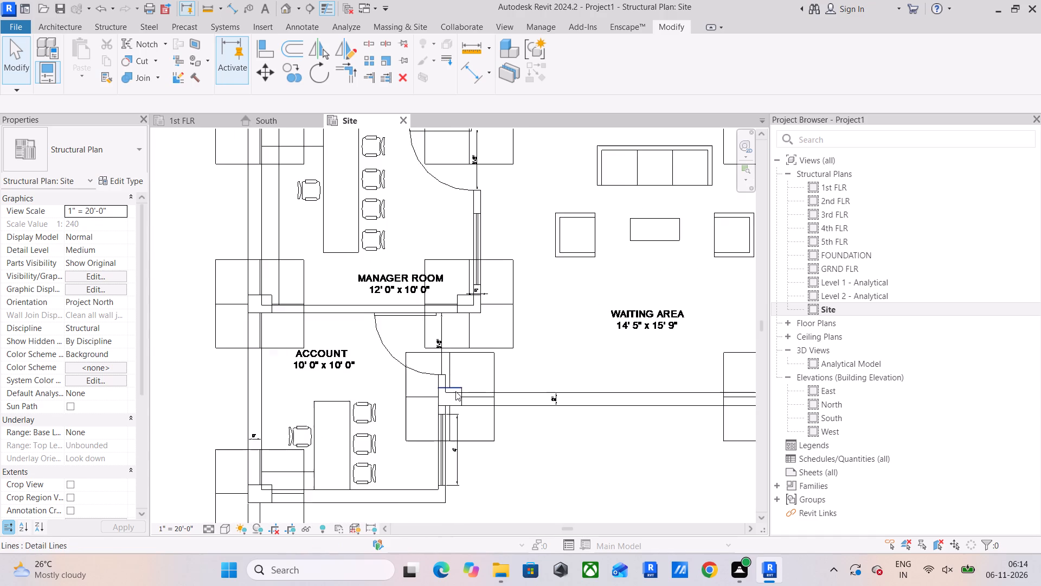
pyautogui.moveTo(455, 391); pyautogui.dragTo(492, 350, button='middle')
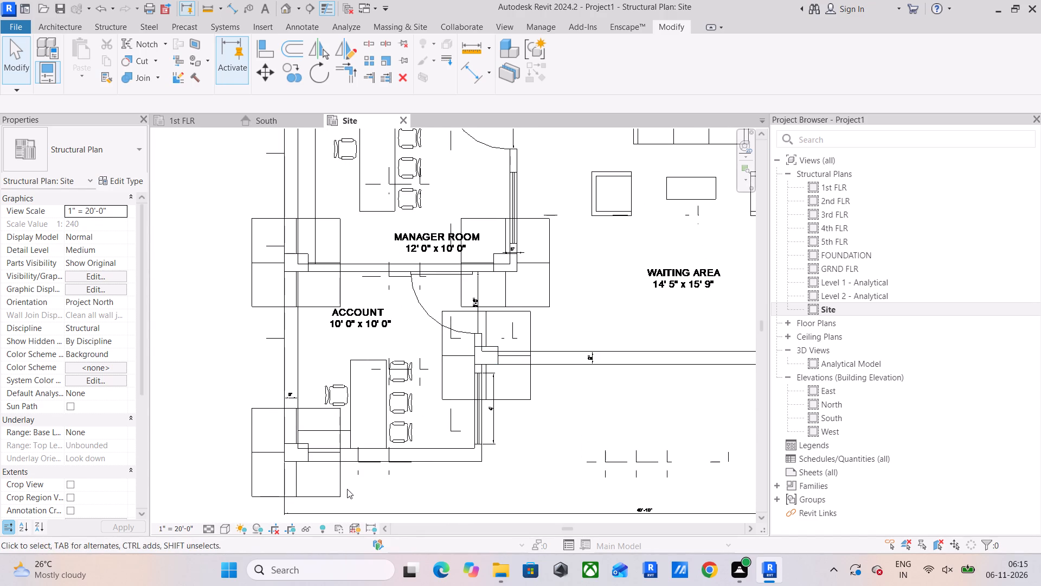
pyautogui.moveTo(514, 409); pyautogui.dragTo(438, 479, button='middle')
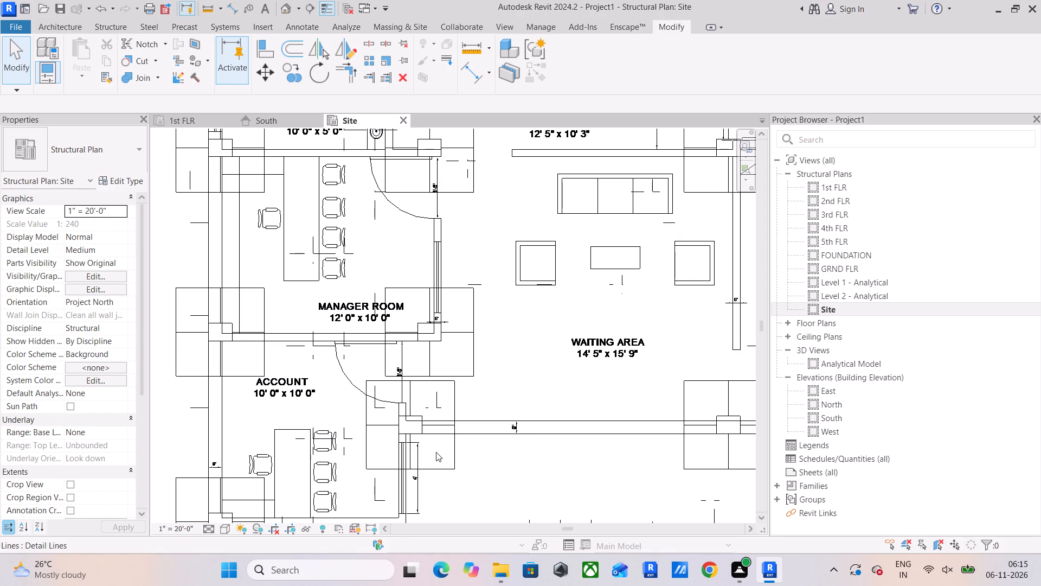
pyautogui.scroll(4, 414, 386)
pyautogui.scroll(-1, 309, 388)
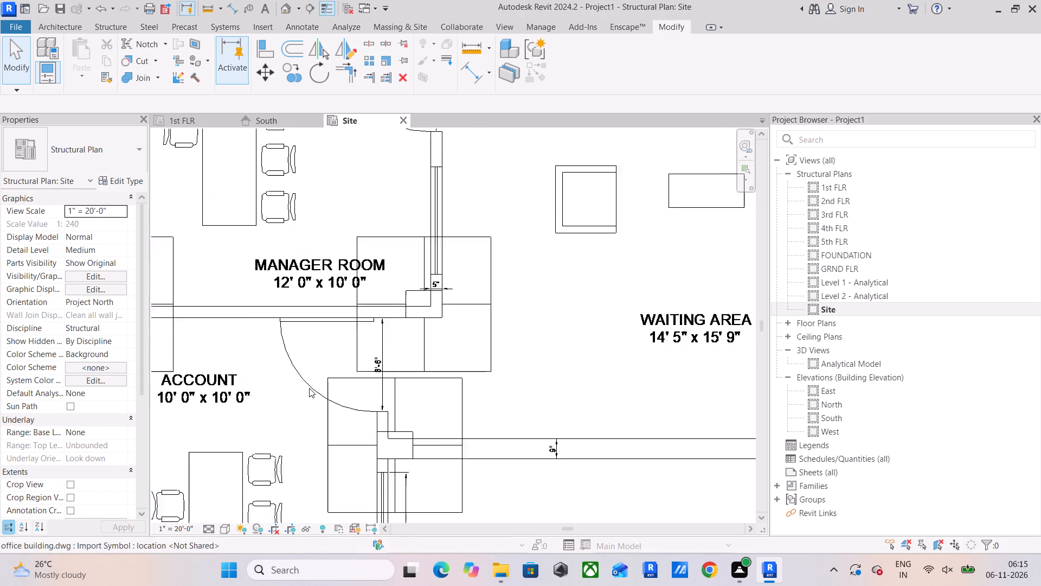
pyautogui.scroll(-1, 309, 388)
pyautogui.middleClick(309, 388)
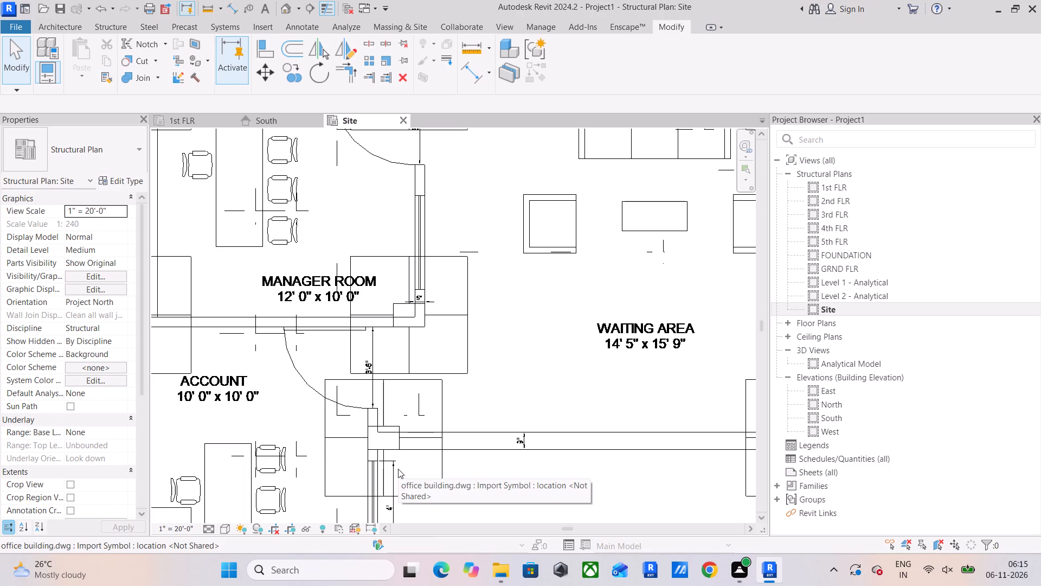
pyautogui.scroll(-6, 421, 445)
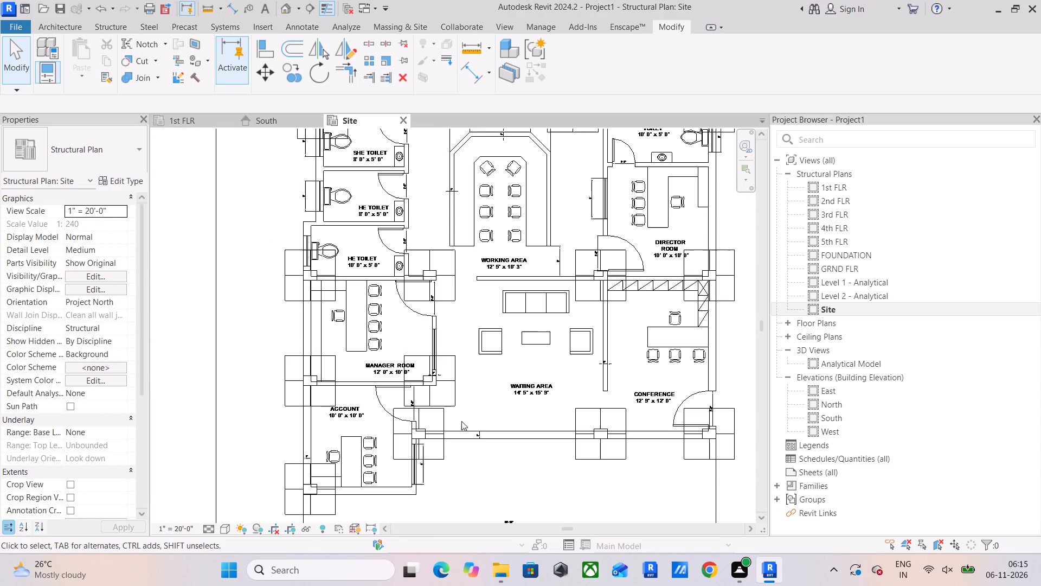
pyautogui.moveTo(407, 290); pyautogui.dragTo(397, 426, button='middle')
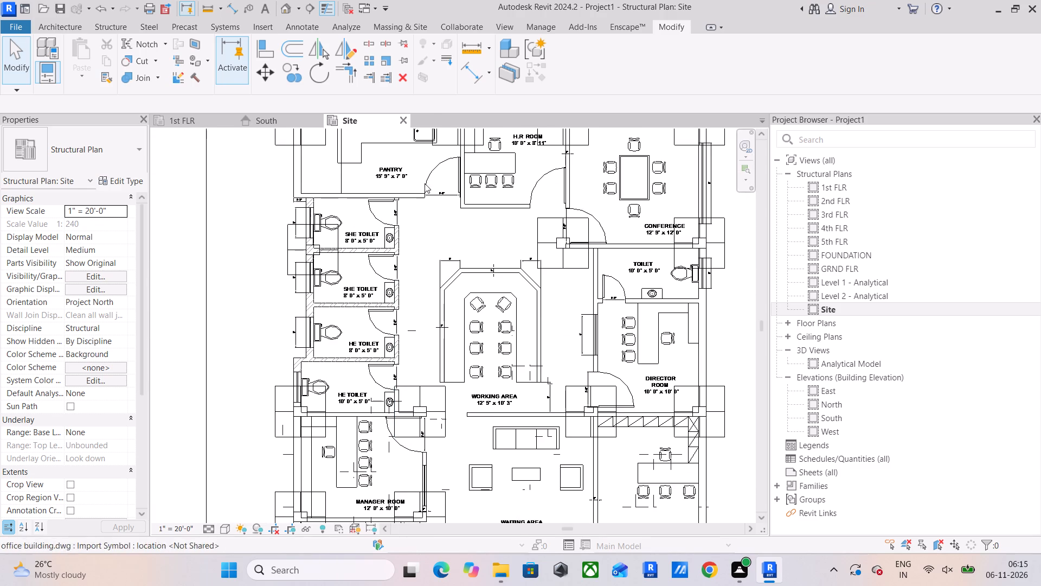
pyautogui.moveTo(434, 246); pyautogui.dragTo(432, 323, button='middle')
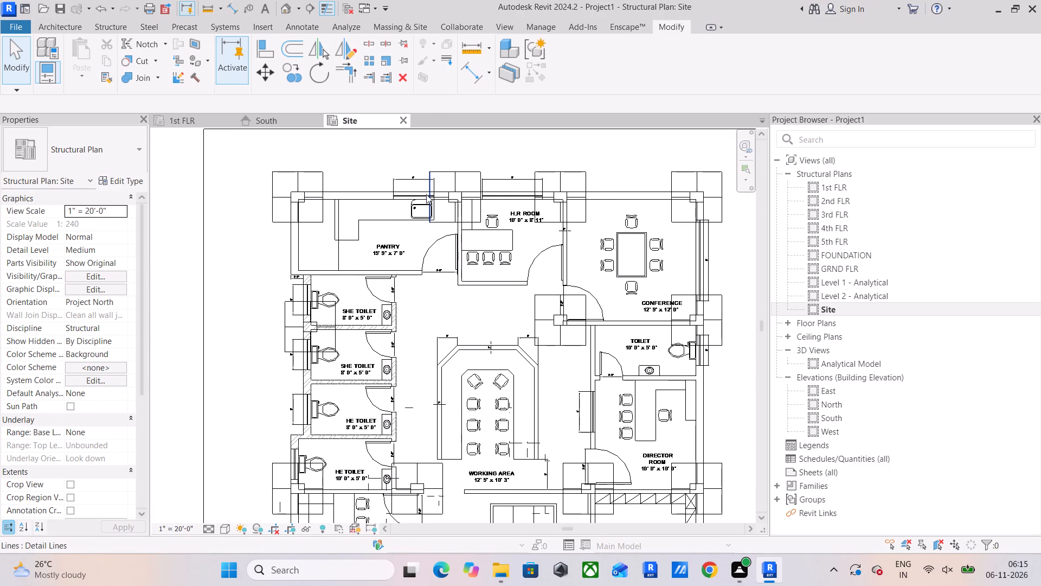
pyautogui.scroll(-2, 446, 313)
pyautogui.moveTo(446, 313); pyautogui.dragTo(466, 257, button='middle')
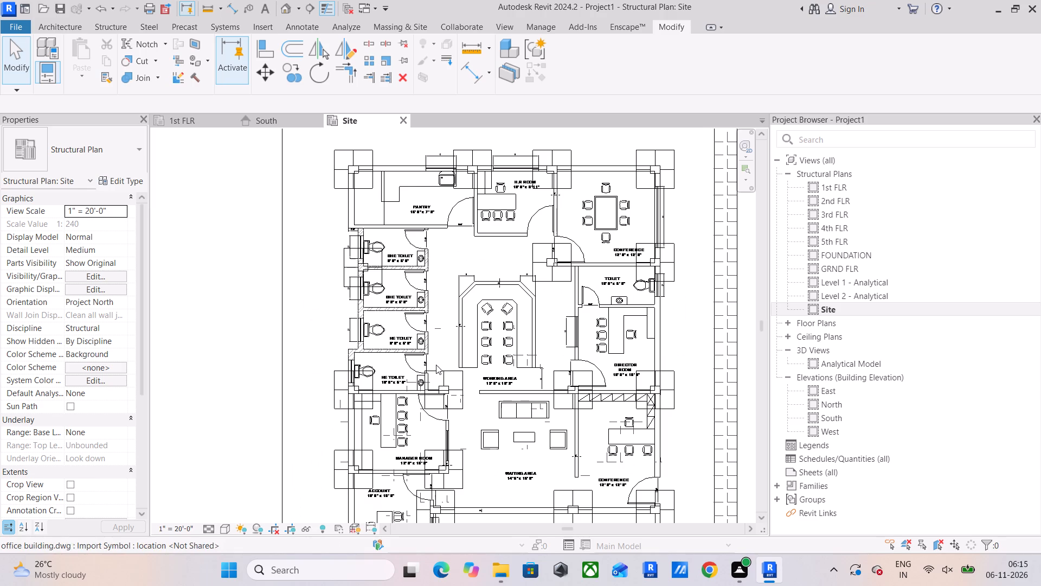
# Temporarily hide the linked CAD plan in the Site view, leaving the column outlines.
pyautogui.scroll(3, 432, 331)
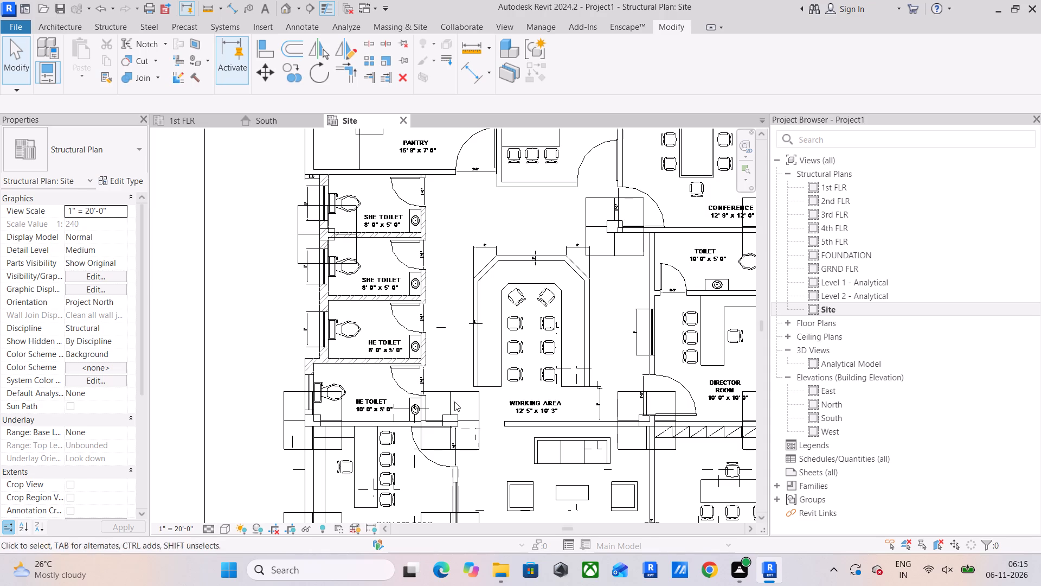
pyautogui.scroll(-1, 462, 391)
pyautogui.moveTo(468, 387); pyautogui.dragTo(452, 298, button='middle')
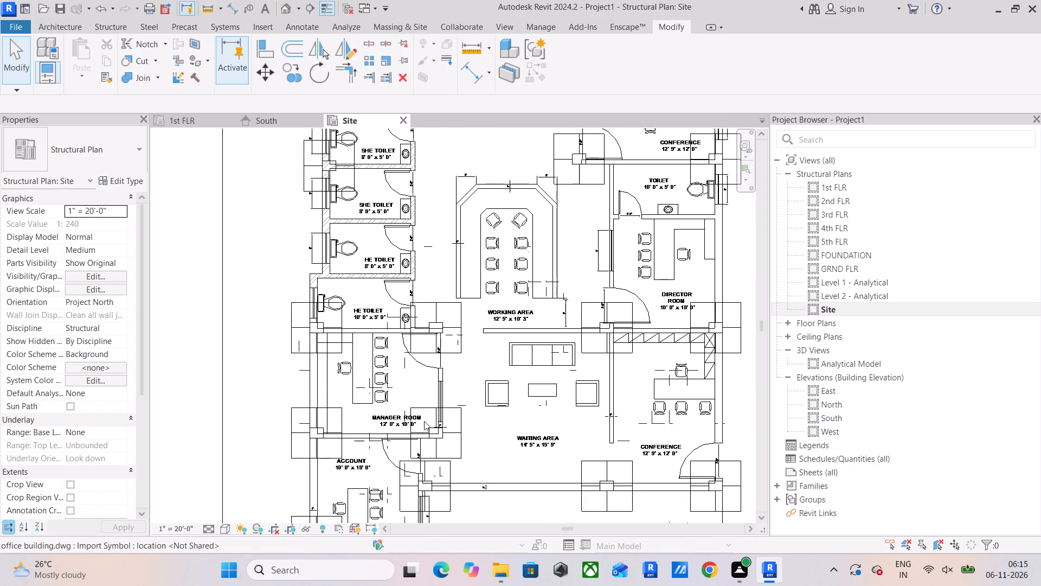
pyautogui.scroll(3, 380, 397)
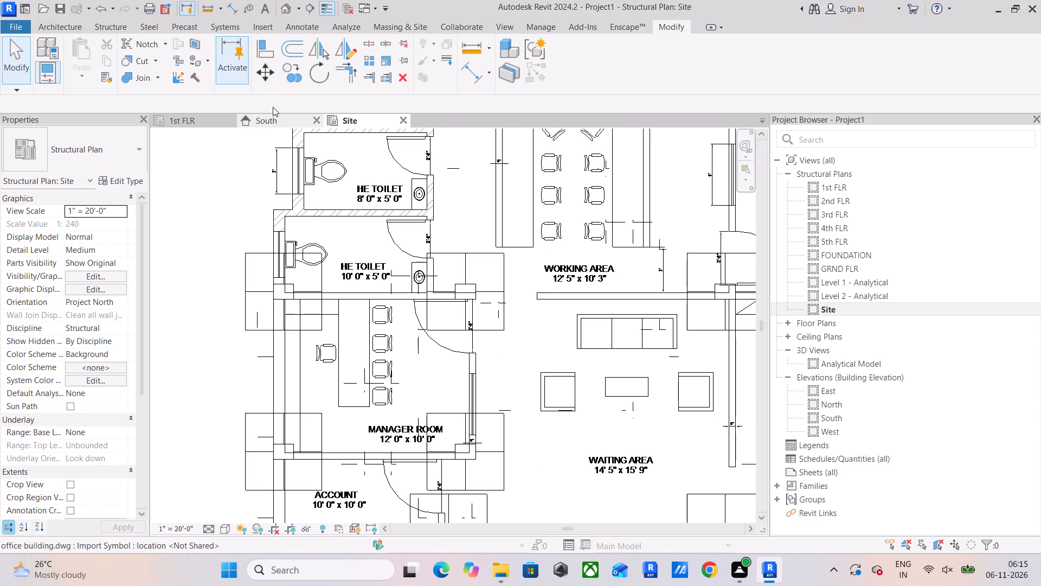
pyautogui.click(0, 57)
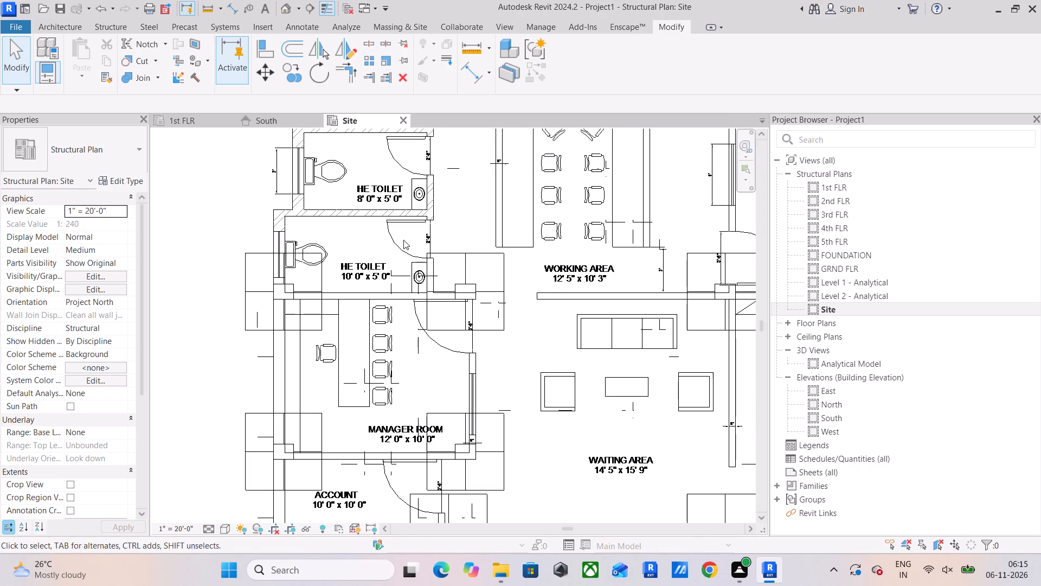
pyautogui.scroll(-2, 538, 252)
pyautogui.moveTo(543, 250); pyautogui.dragTo(529, 189, button='middle')
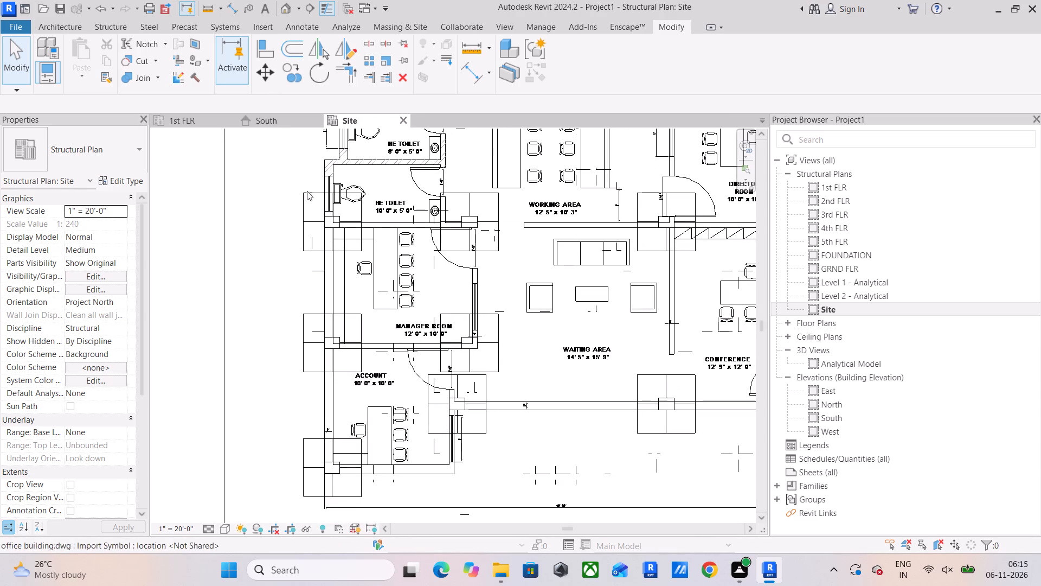
pyautogui.click(554, 398)
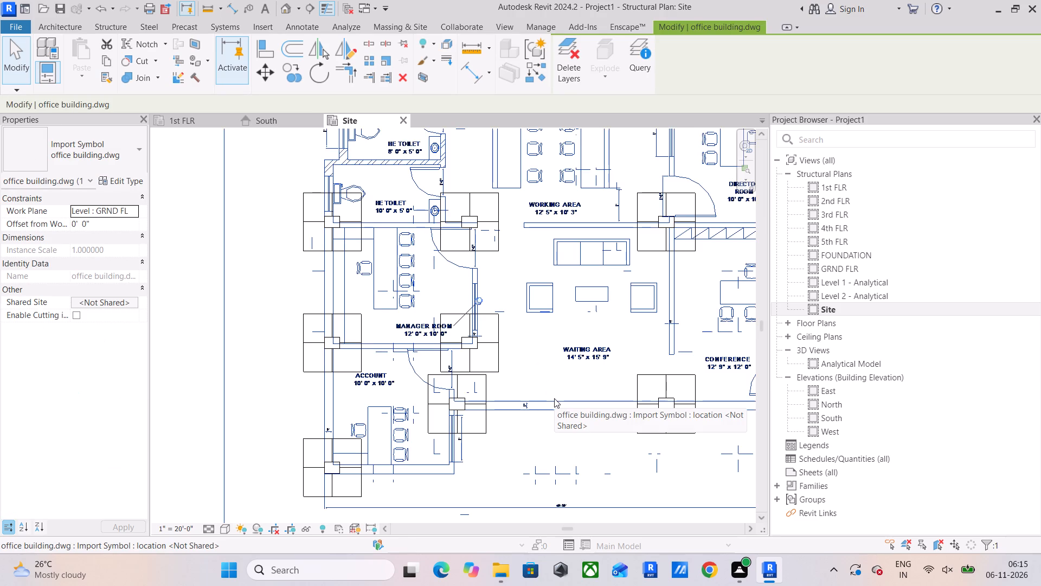
pyautogui.write('HH')
# Start placing vertical structural columns for the outlined column positions in the Site plan.
pyautogui.scroll(-5, 554, 398)
pyautogui.moveTo(519, 409); pyautogui.dragTo(510, 411, button='middle')
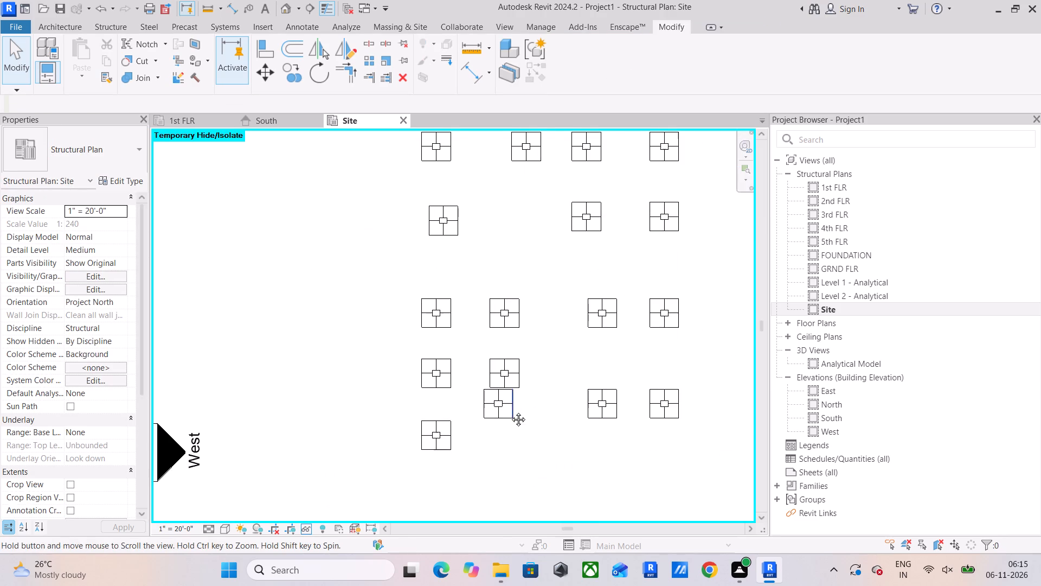
pyautogui.moveTo(510, 411); pyautogui.dragTo(504, 451, button='middle')
pyautogui.moveTo(538, 357); pyautogui.dragTo(524, 431, button='middle')
pyautogui.moveTo(526, 284); pyautogui.dragTo(505, 340, button='middle')
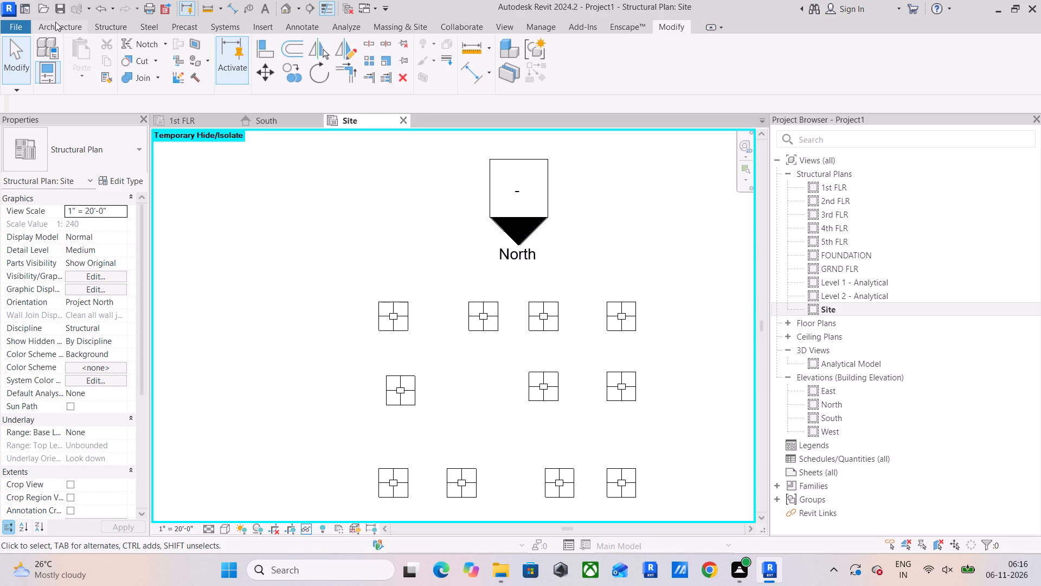
pyautogui.click(107, 27)
pyautogui.click(115, 46)
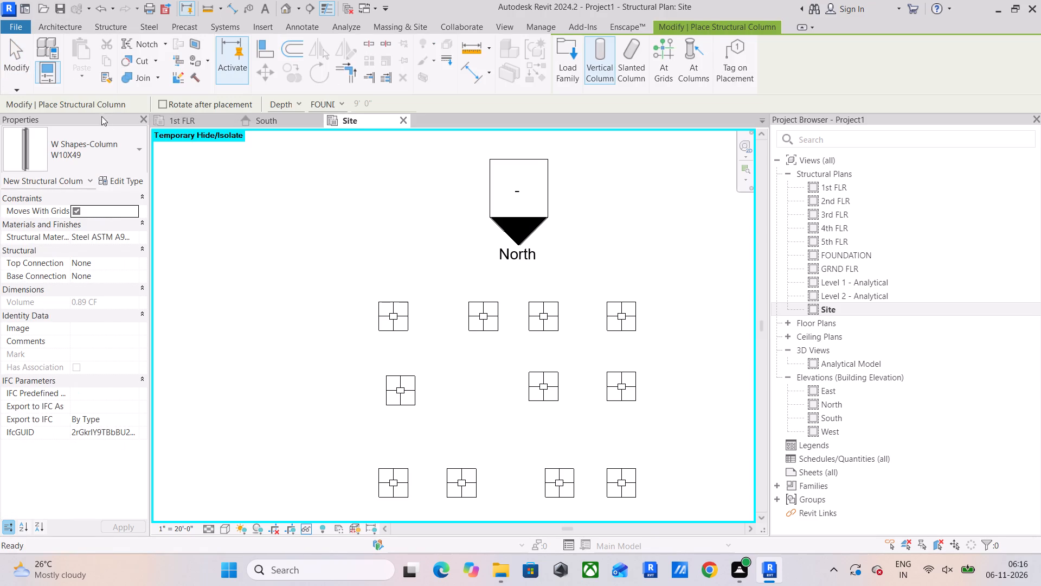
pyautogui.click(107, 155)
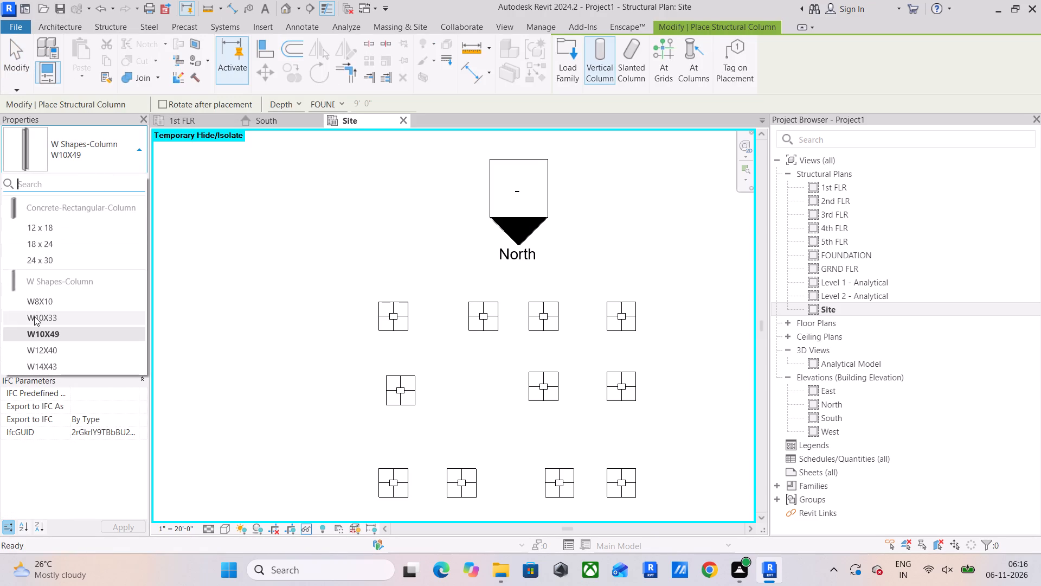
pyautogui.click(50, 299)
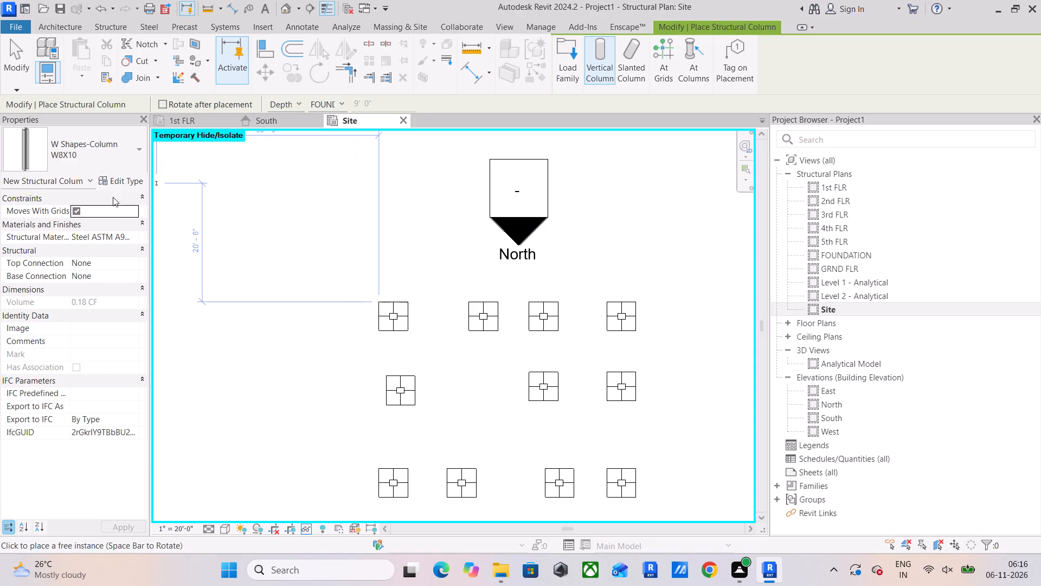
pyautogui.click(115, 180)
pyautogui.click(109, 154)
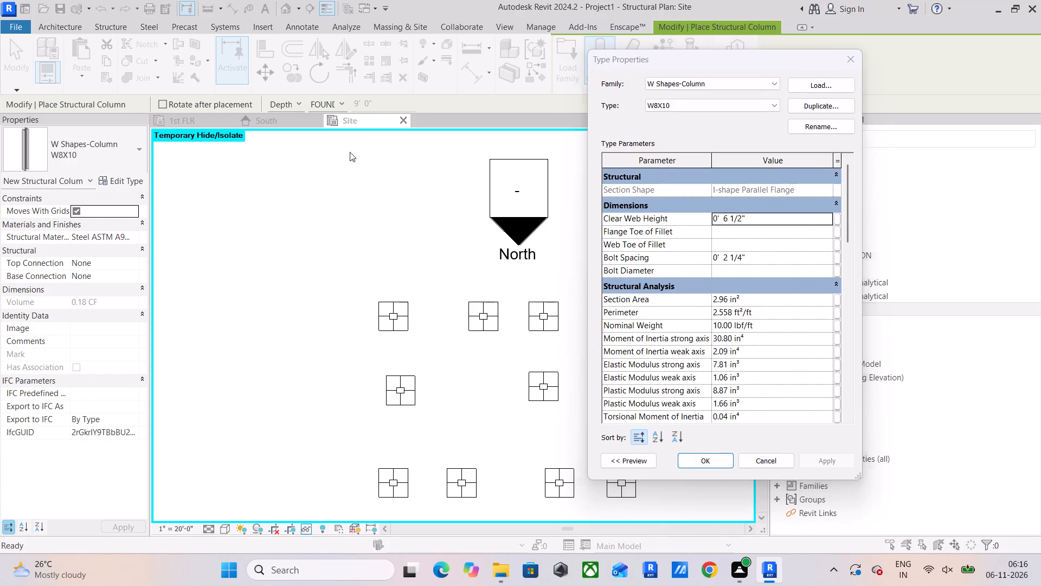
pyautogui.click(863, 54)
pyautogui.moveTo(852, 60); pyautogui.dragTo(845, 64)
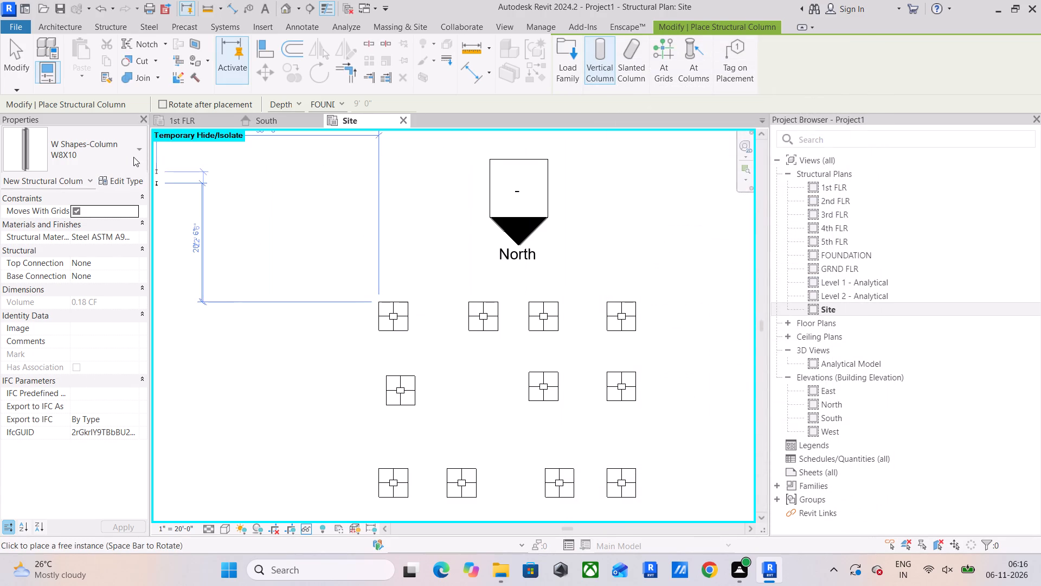
# Duplicate the 12 x 18 concrete rectangular column type as 12" x 16" and set its h dimension to 16".
pyautogui.click(133, 153)
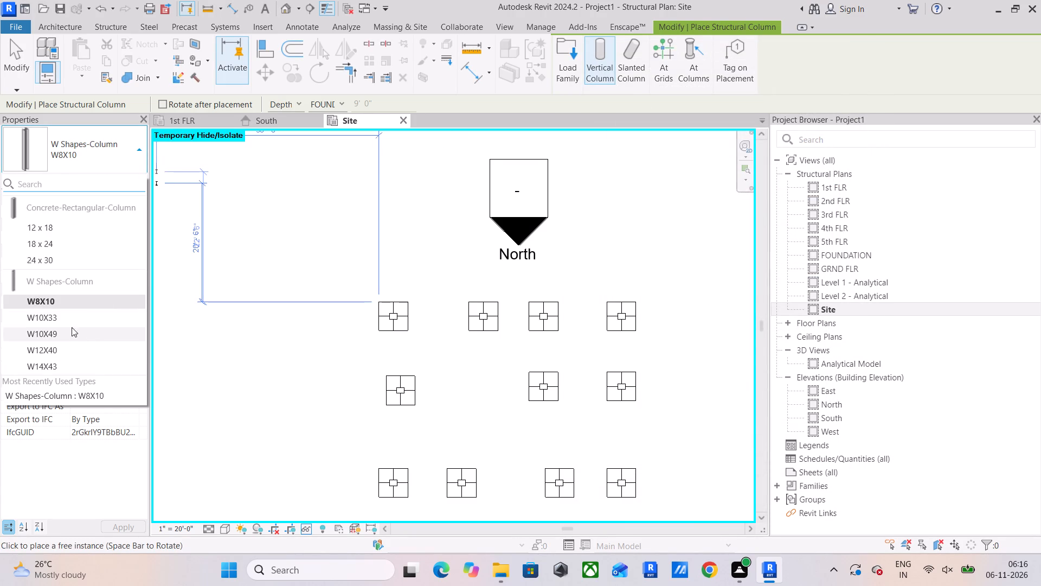
pyautogui.click(65, 227)
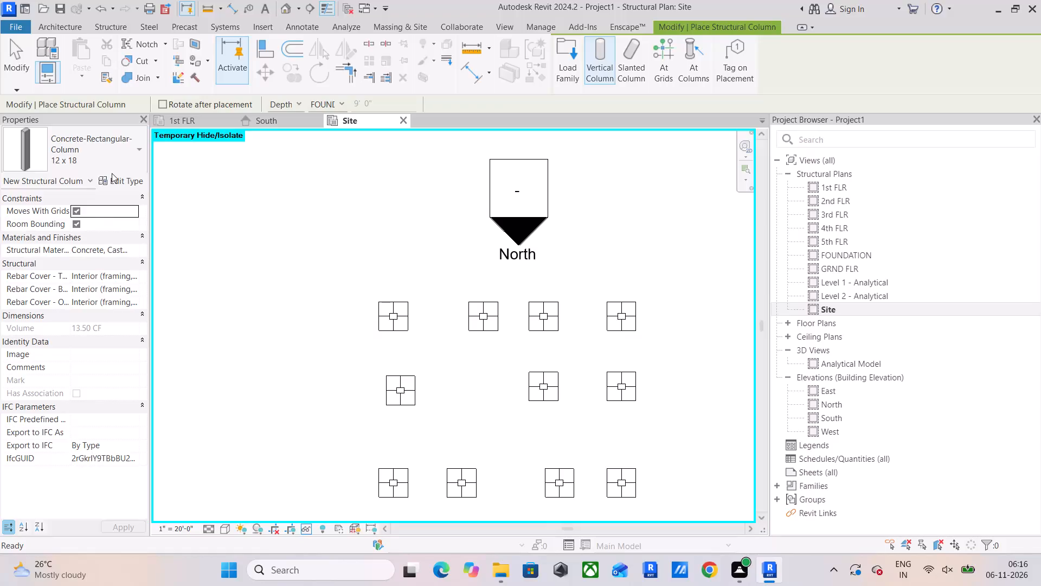
pyautogui.click(119, 181)
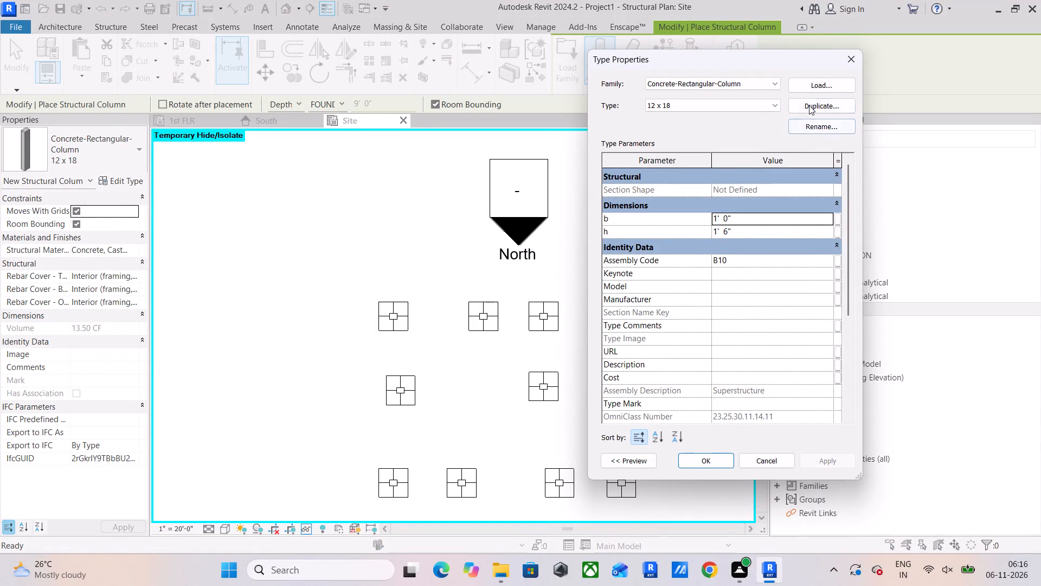
pyautogui.click(809, 104)
pyautogui.write('12')
pyautogui.write('" x')
pyautogui.press('space')
pyautogui.write('16"')
pyautogui.press('Return')
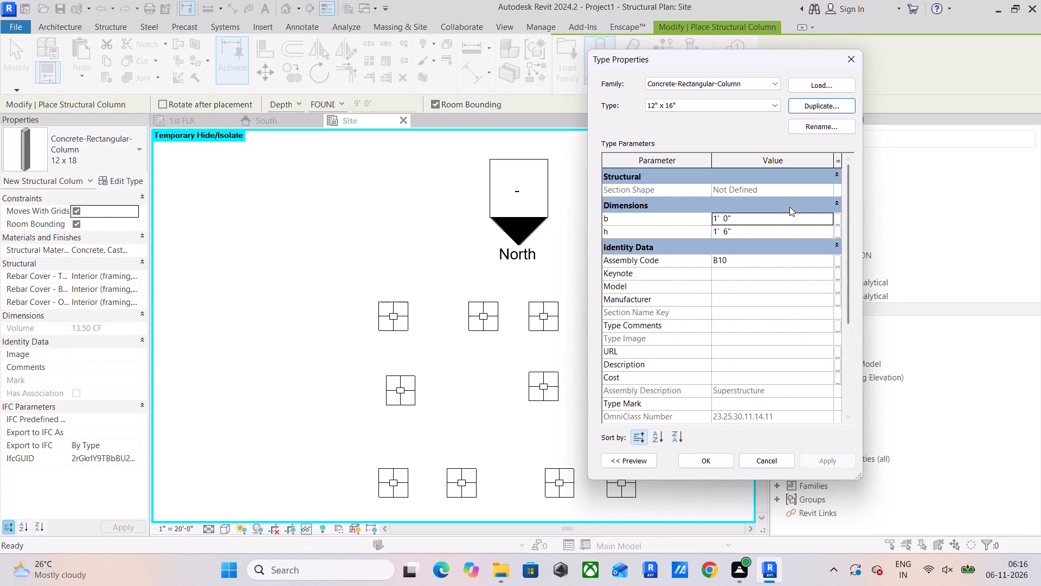
pyautogui.click(760, 228)
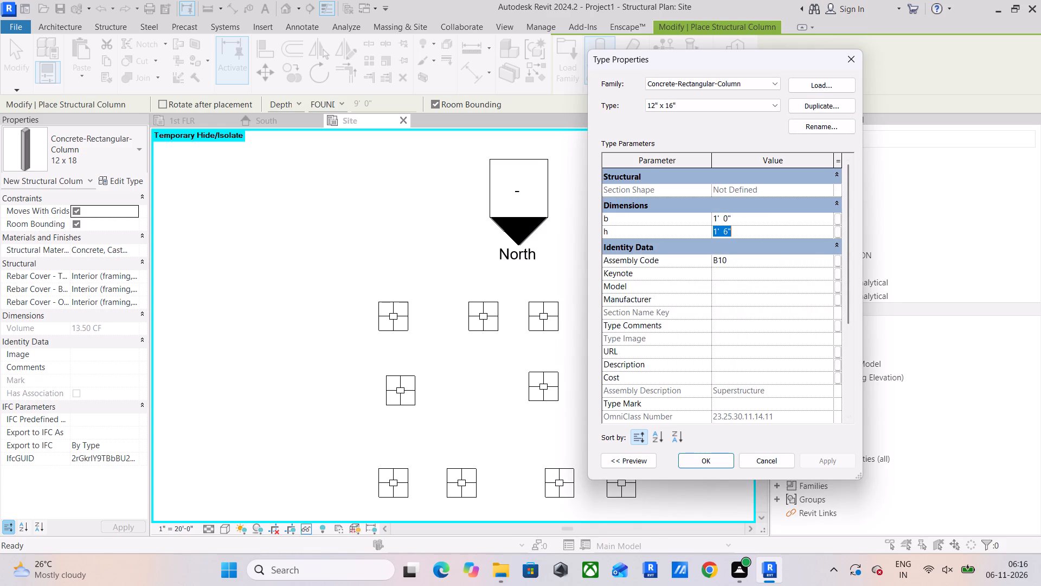
pyautogui.write('16')
pyautogui.hotkey('shift', '"')
pyautogui.press('Return')
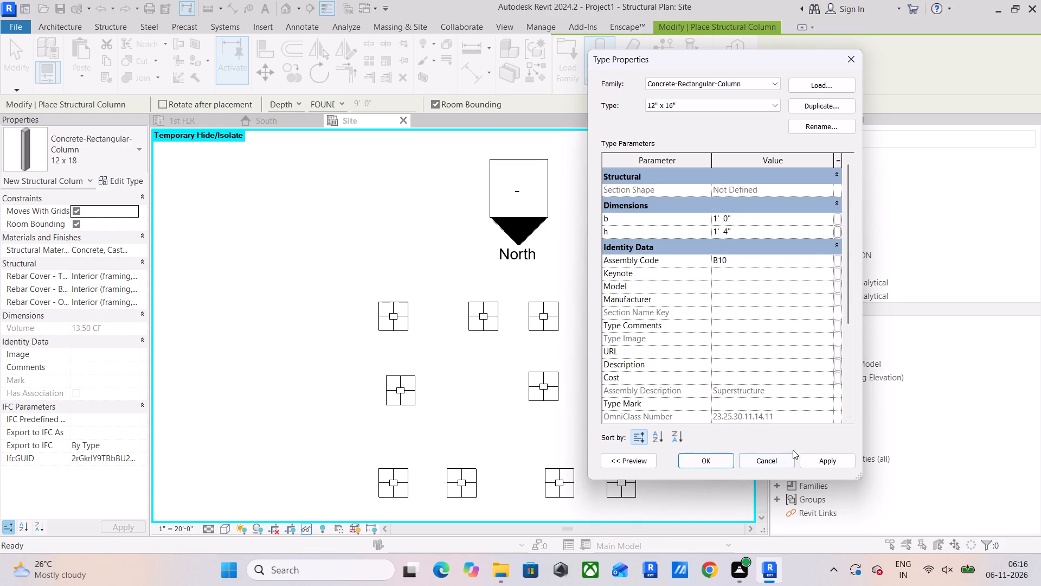
pyautogui.click(839, 460)
pyautogui.click(723, 462)
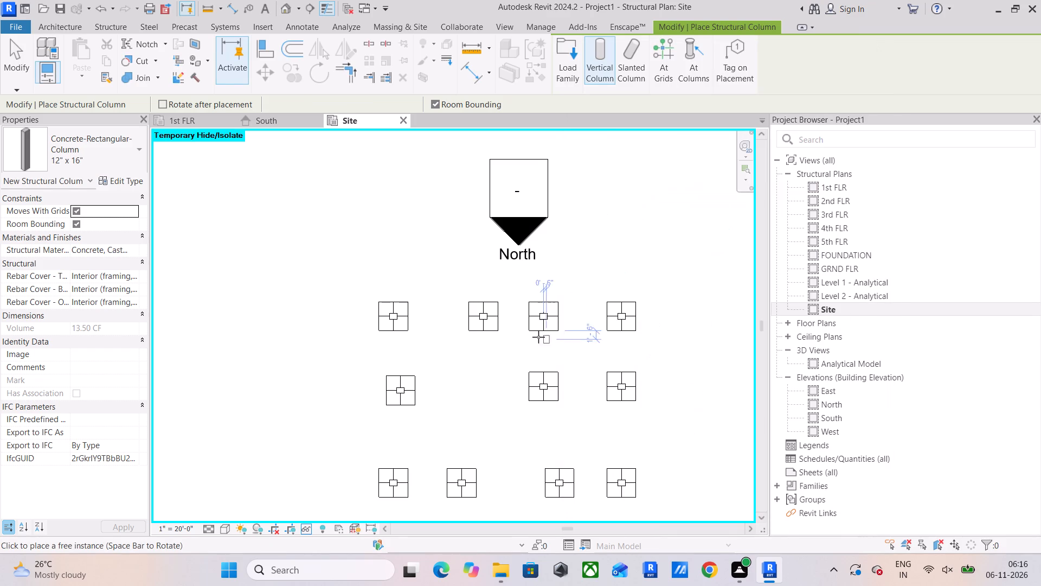
# Place 12" x 16" columns, rotated lengthwise east-west, roughly at the centres of the three westernmost northern-row outlines and the two westernmost second-row outlines.
pyautogui.scroll(5, 330, 332)
pyautogui.scroll(4, 444, 304)
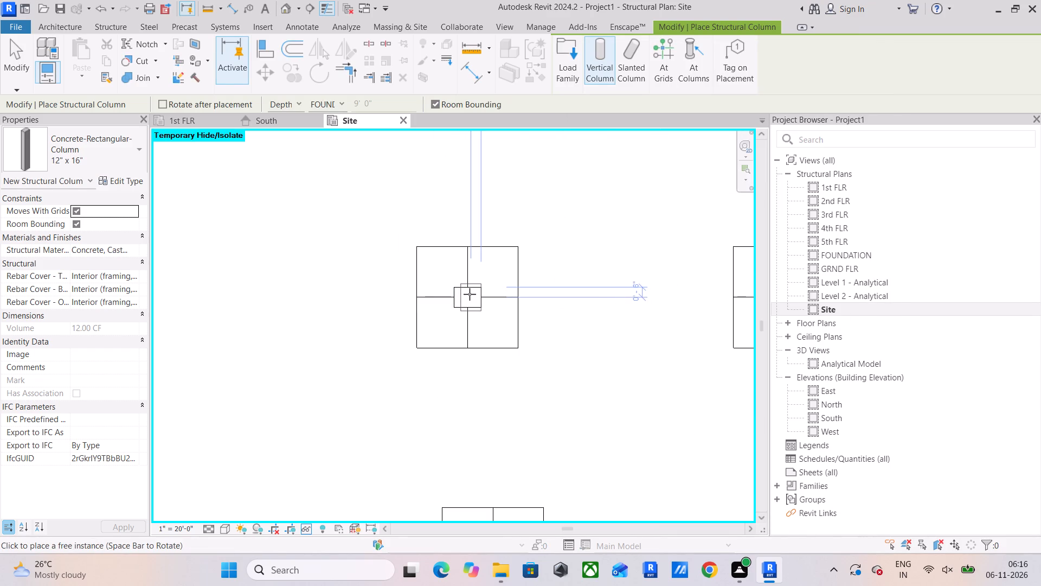
pyautogui.press('space')
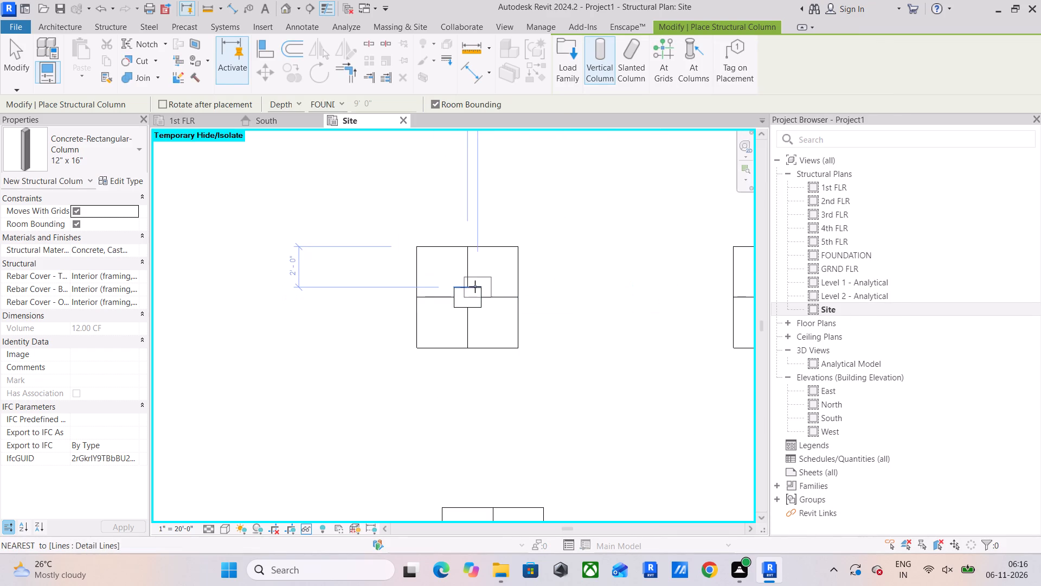
pyautogui.click(473, 285)
pyautogui.scroll(-2, 537, 286)
pyautogui.moveTo(567, 286); pyautogui.dragTo(302, 303, button='middle')
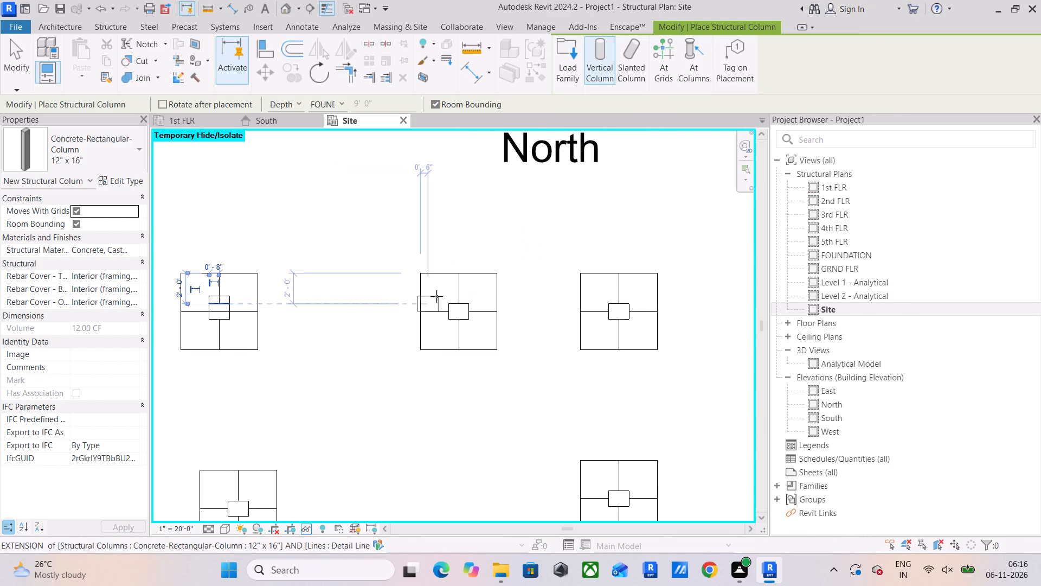
pyautogui.click(466, 304)
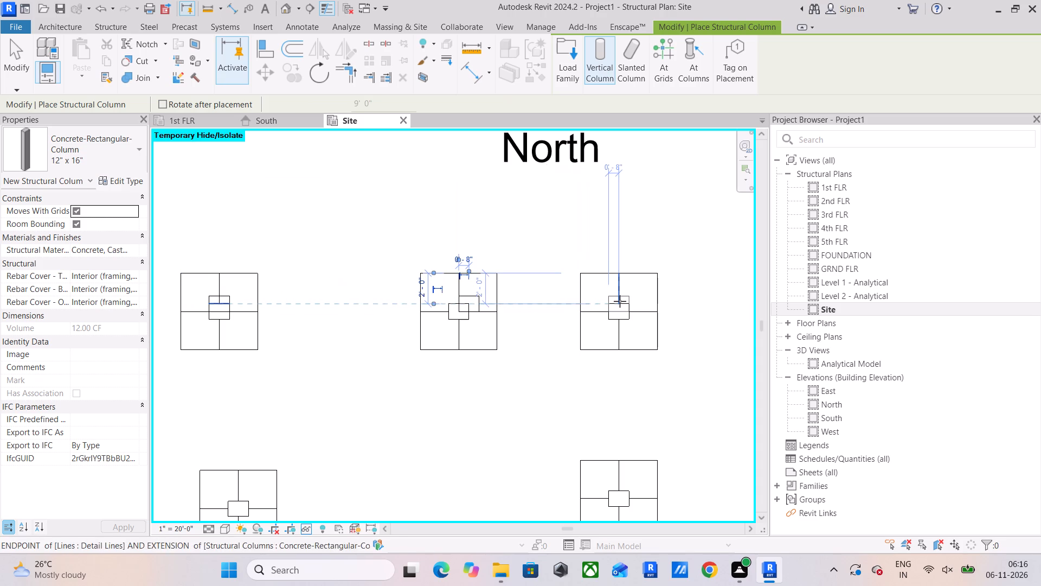
pyautogui.click(620, 301)
pyautogui.moveTo(619, 302); pyautogui.dragTo(608, 176, button='middle')
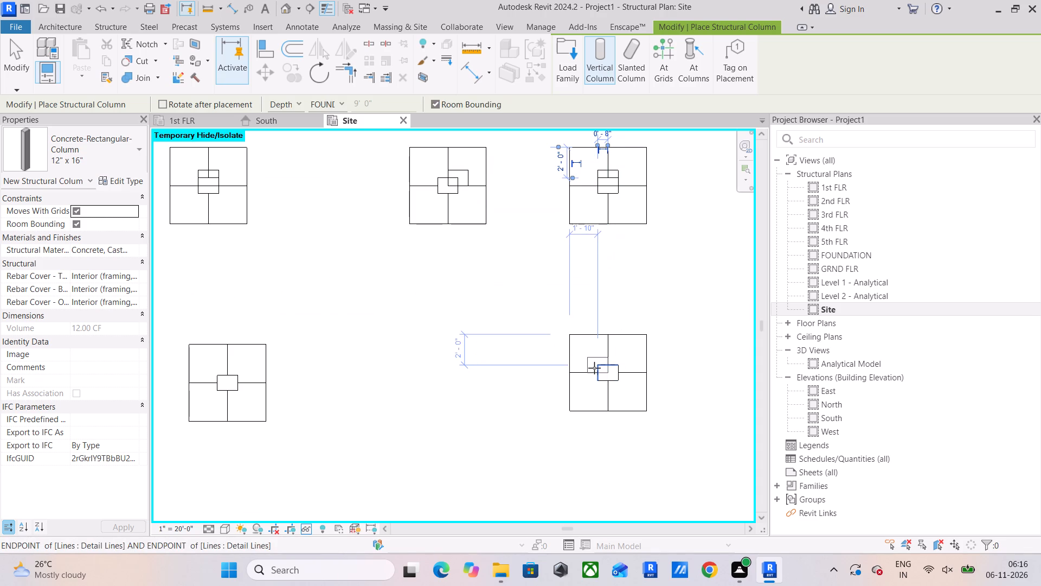
pyautogui.click(594, 368)
pyautogui.click(234, 378)
# Place 12" x 16" columns roughly at the centres of all four outlines in the third row from the north.
pyautogui.moveTo(244, 378); pyautogui.dragTo(634, 330, button='middle')
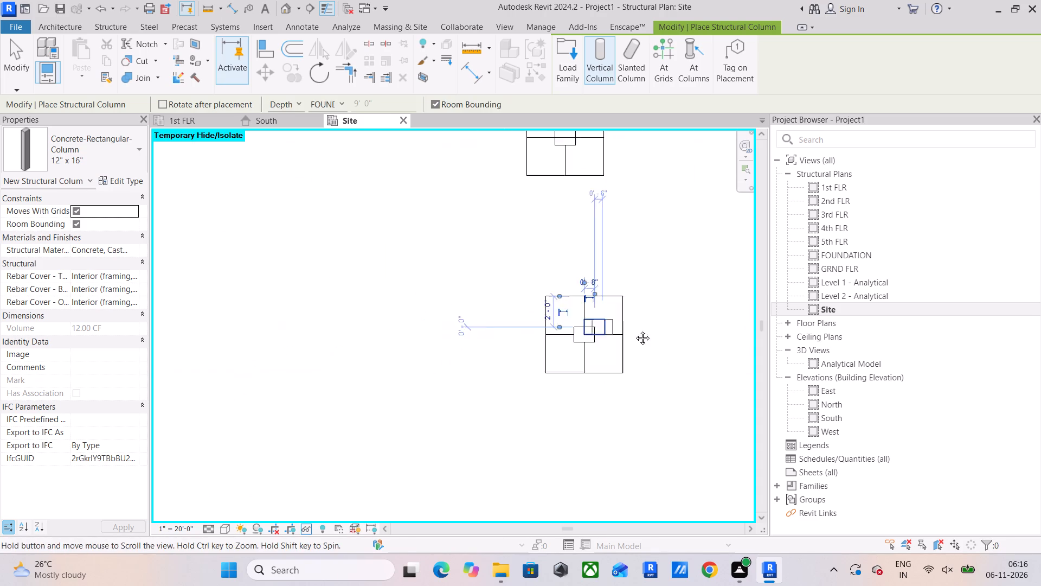
pyautogui.moveTo(634, 330); pyautogui.dragTo(639, 330, button='middle')
pyautogui.scroll(-5, 371, 332)
pyautogui.scroll(-1, 414, 306)
pyautogui.moveTo(464, 340); pyautogui.dragTo(425, 246, button='middle')
pyautogui.scroll(4, 451, 301)
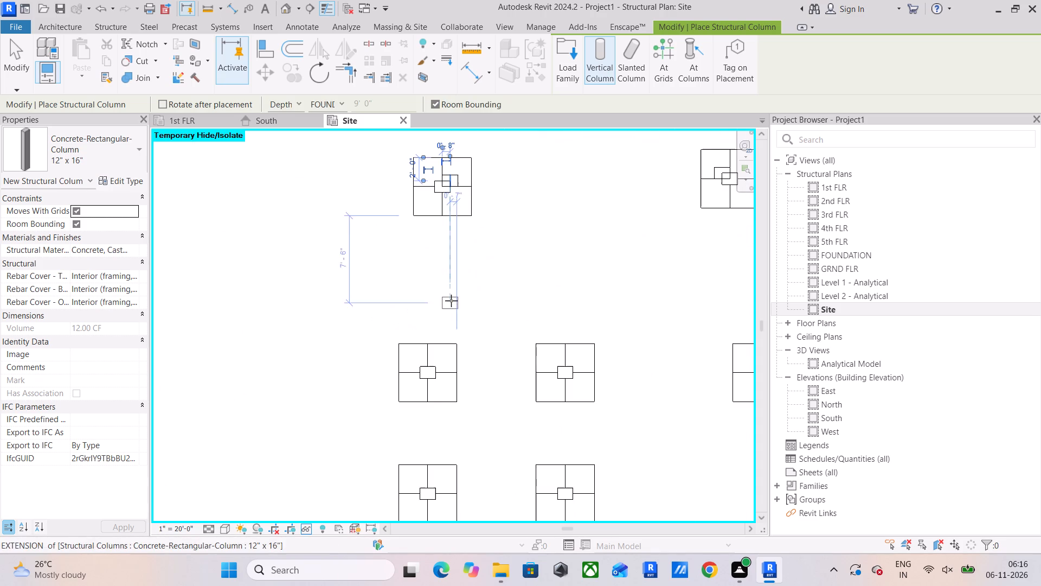
pyautogui.click(440, 364)
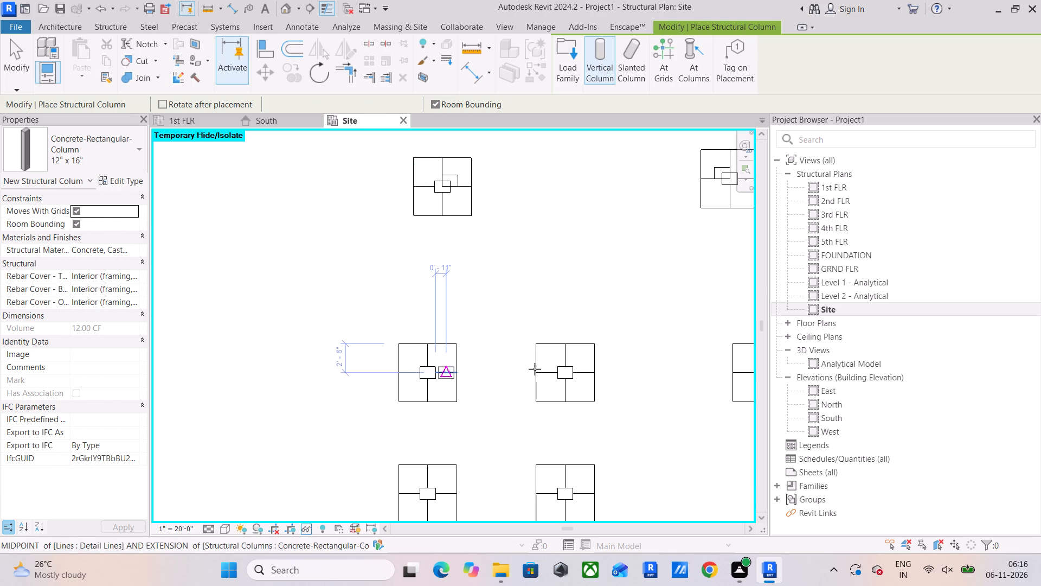
pyautogui.click(570, 367)
pyautogui.moveTo(701, 360); pyautogui.dragTo(518, 360, button='middle')
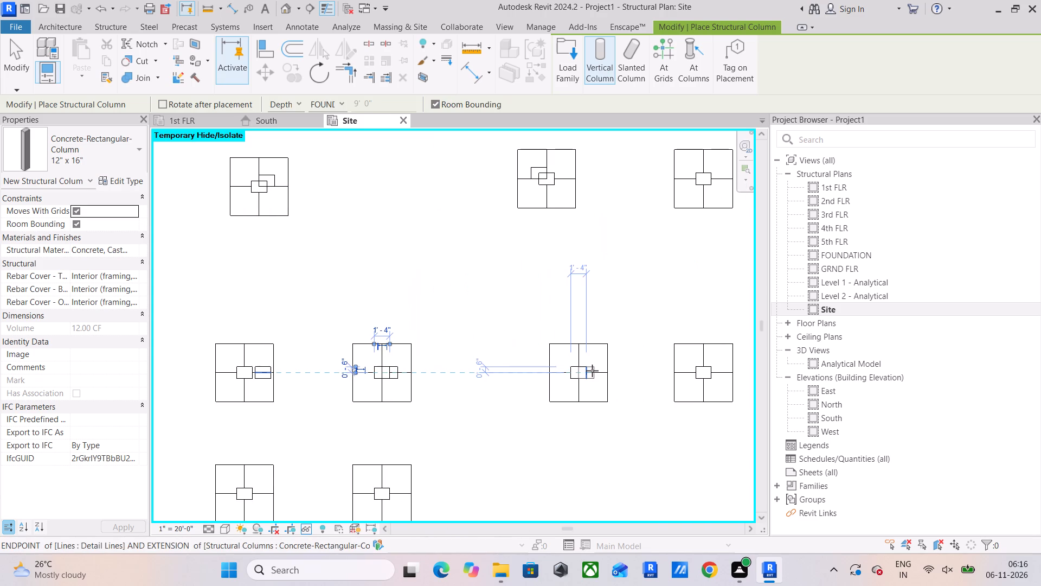
pyautogui.click(592, 364)
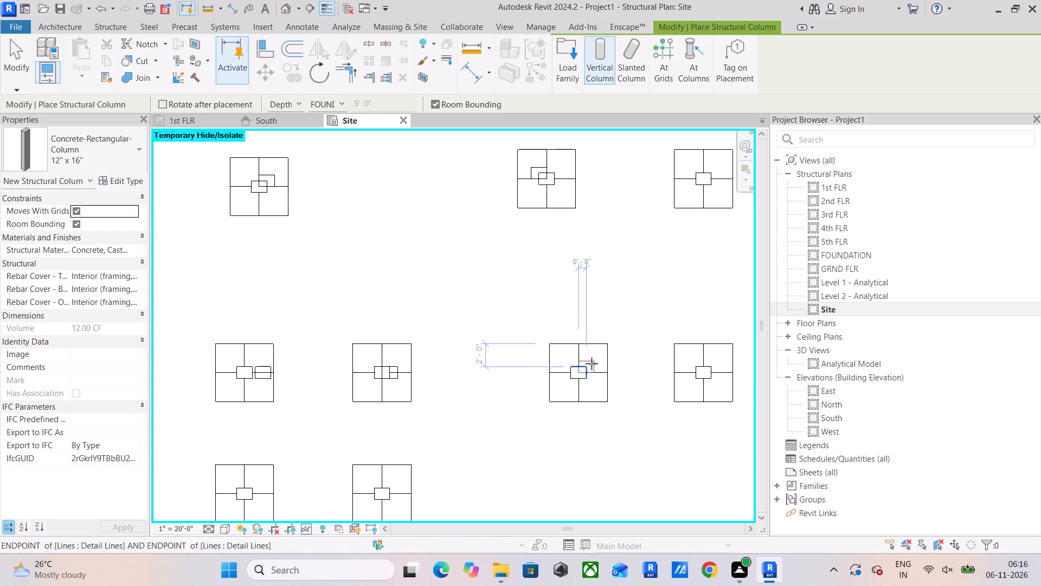
pyautogui.click(715, 364)
# Place 12" x 16" columns roughly at the centres of the six outlines south of the third row, then end column placement.
pyautogui.moveTo(703, 360); pyautogui.dragTo(605, 269, button='middle')
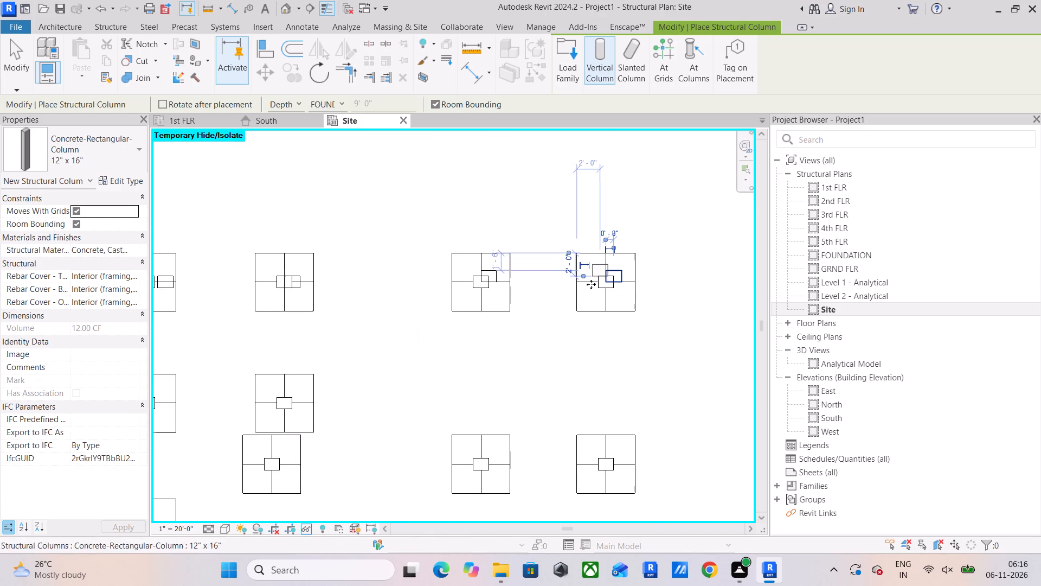
pyautogui.click(615, 455)
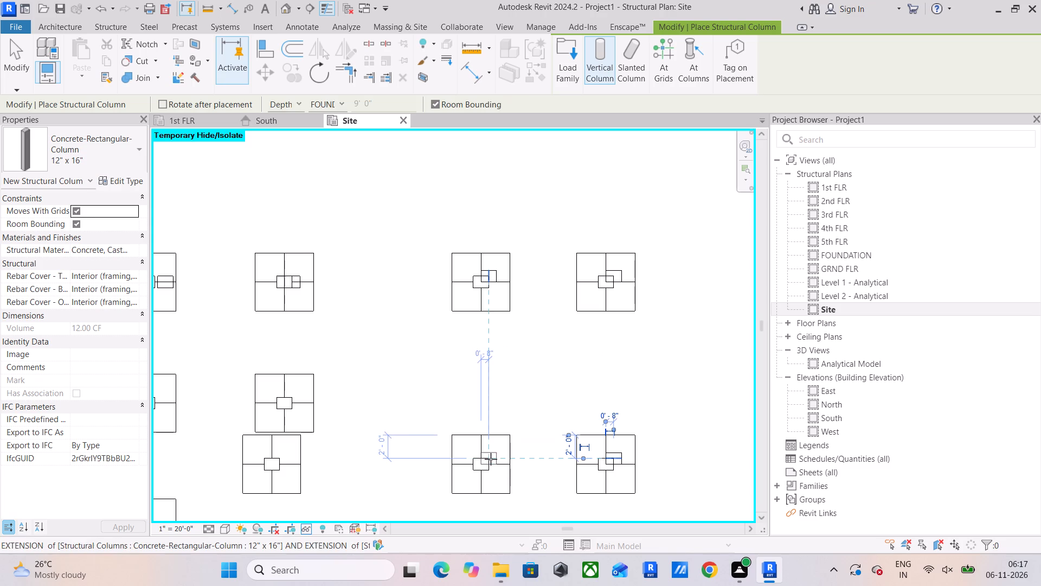
pyautogui.click(491, 459)
pyautogui.click(293, 395)
pyautogui.moveTo(293, 394); pyautogui.dragTo(516, 365, button='middle')
pyautogui.click(378, 367)
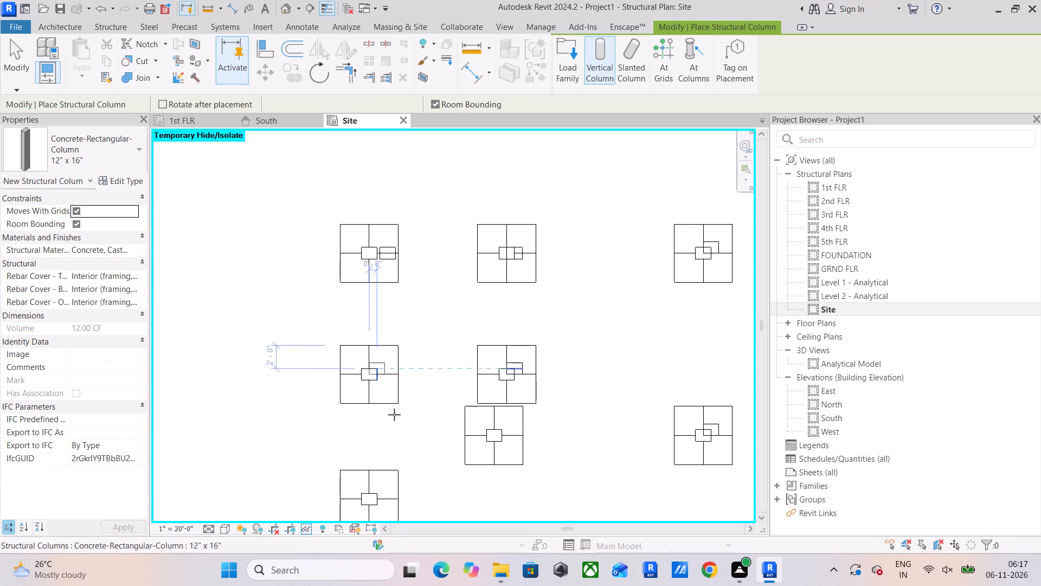
pyautogui.click(502, 430)
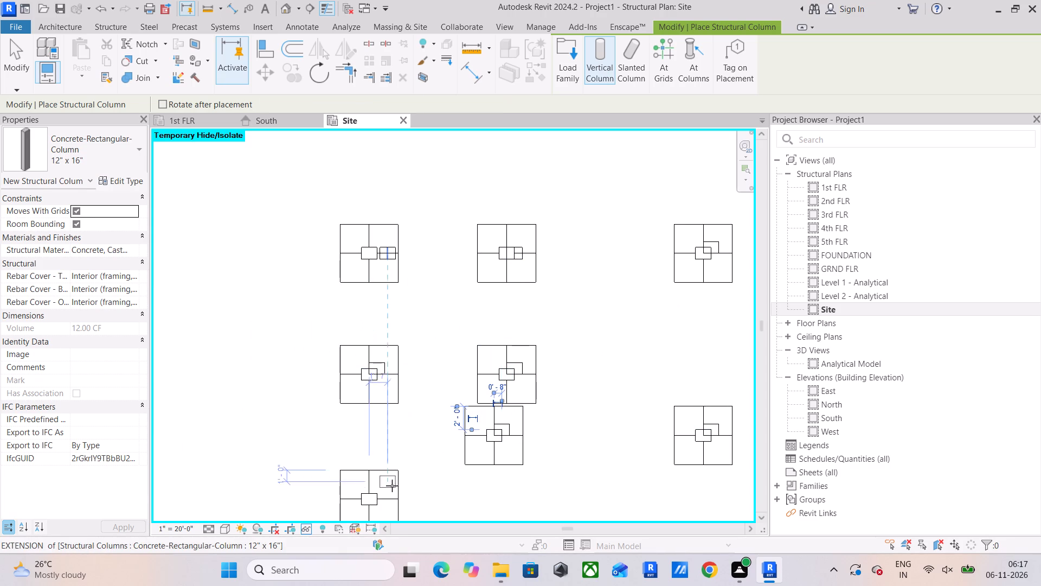
pyautogui.click(377, 494)
pyautogui.moveTo(461, 421); pyautogui.dragTo(476, 386, button='middle')
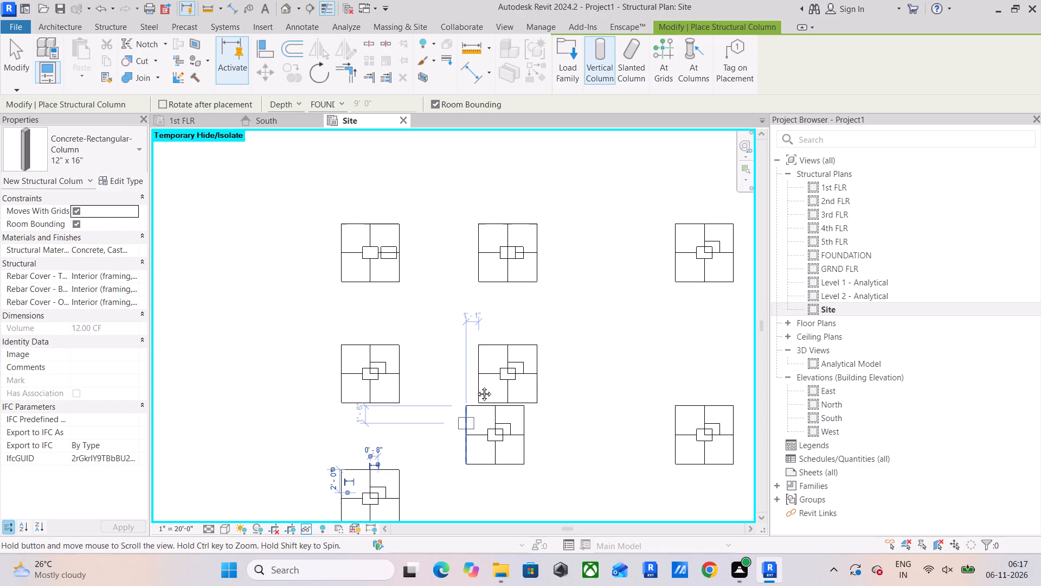
pyautogui.moveTo(476, 386); pyautogui.dragTo(502, 291, button='middle')
pyautogui.scroll(1, 502, 291)
pyautogui.click(18, 54)
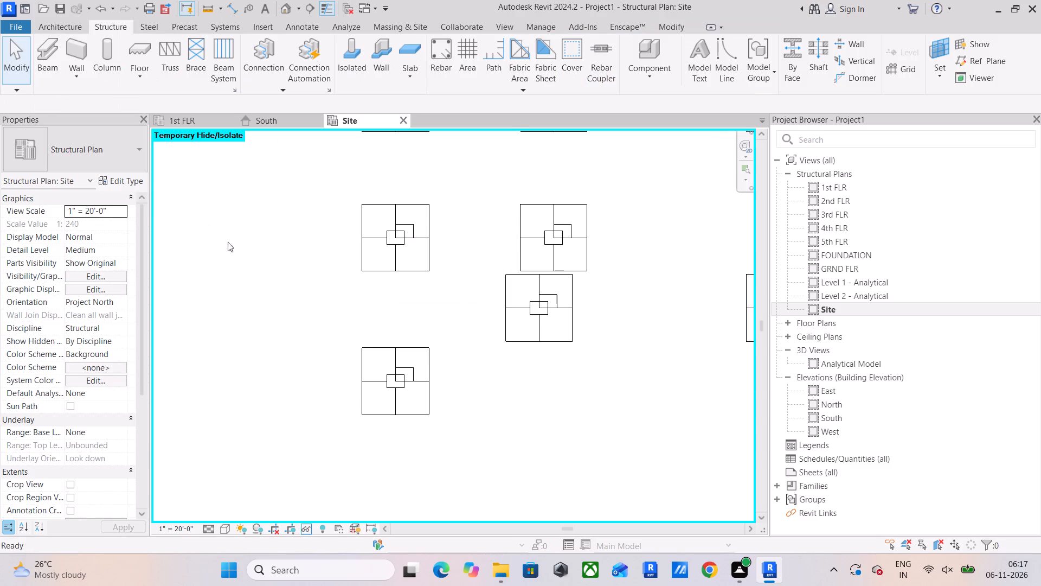
# Align the south edge of the southwesternmost column with the south edge of its inner outline.
pyautogui.click(661, 26)
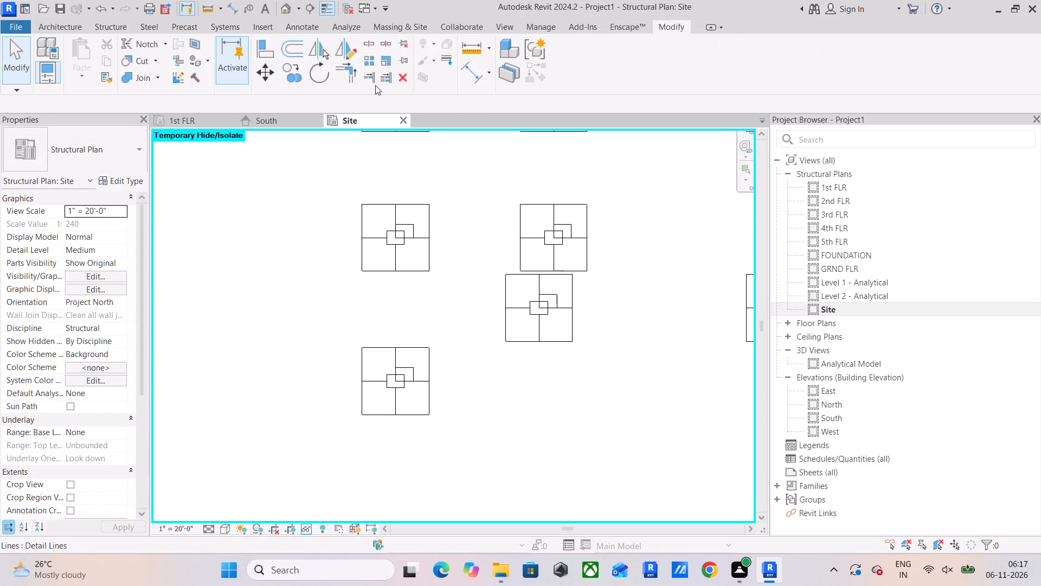
pyautogui.click(256, 47)
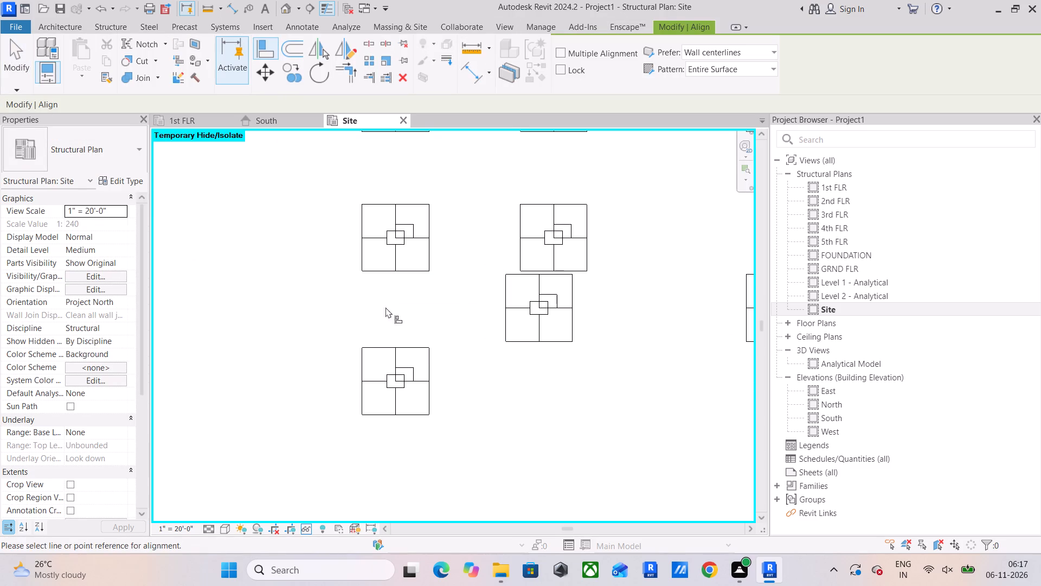
pyautogui.scroll(8, 410, 362)
pyautogui.click(387, 416)
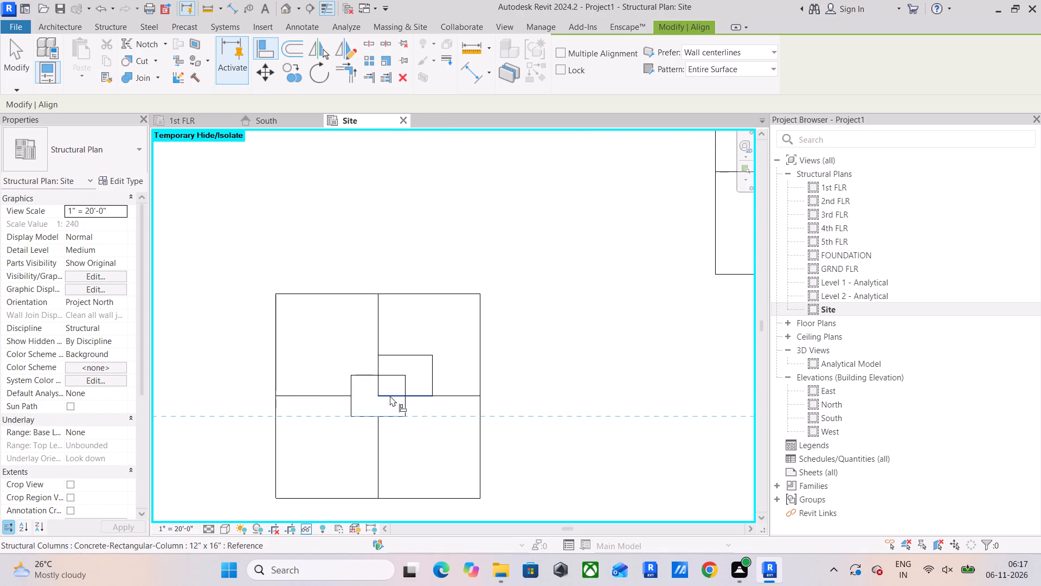
pyautogui.click(390, 396)
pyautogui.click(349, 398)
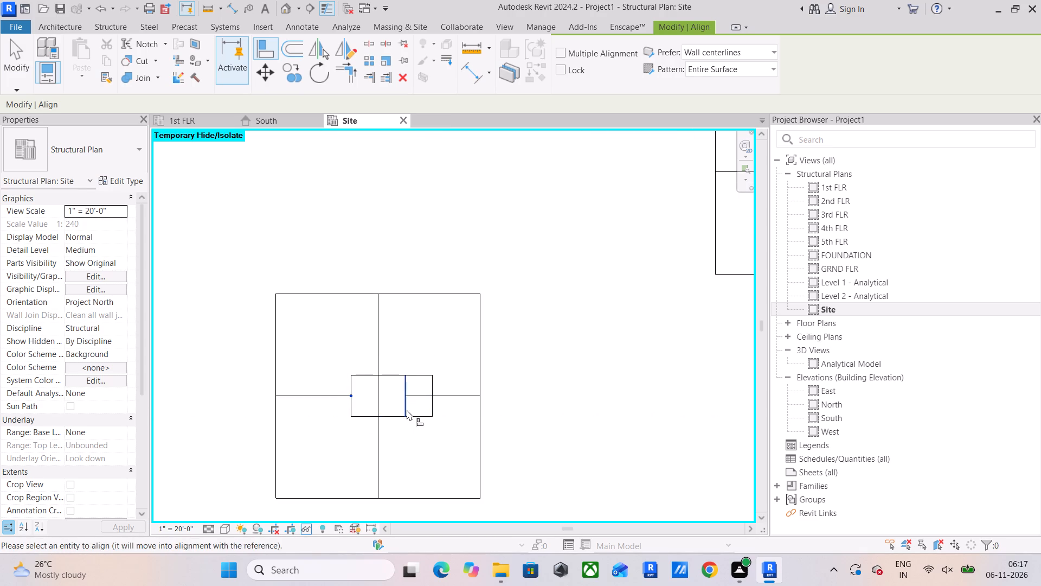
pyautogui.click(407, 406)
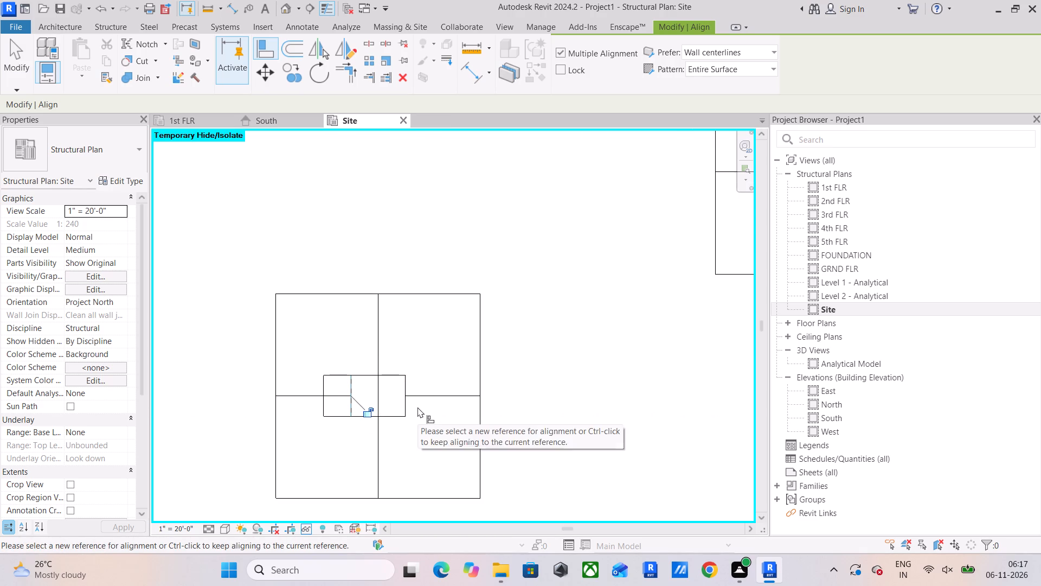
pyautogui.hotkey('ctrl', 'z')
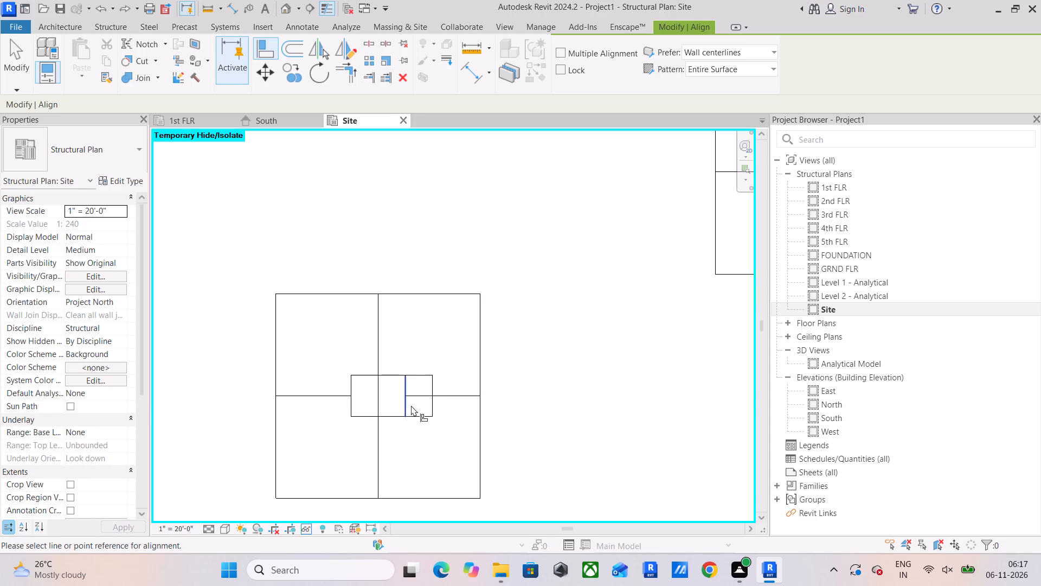
# Align the same column's east edge with the east edge of its inner outline.
pyautogui.click(410, 405)
pyautogui.click(434, 406)
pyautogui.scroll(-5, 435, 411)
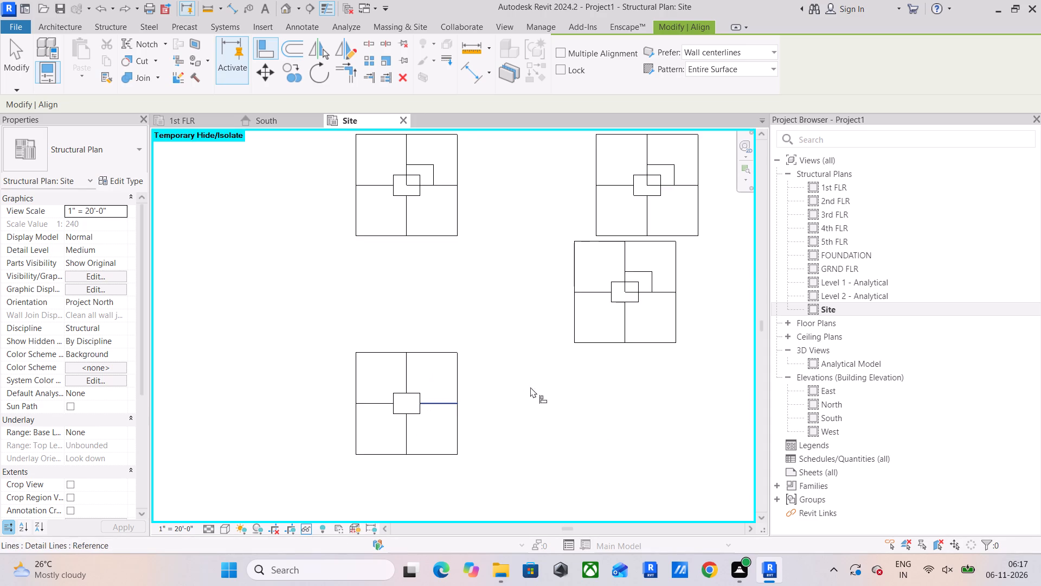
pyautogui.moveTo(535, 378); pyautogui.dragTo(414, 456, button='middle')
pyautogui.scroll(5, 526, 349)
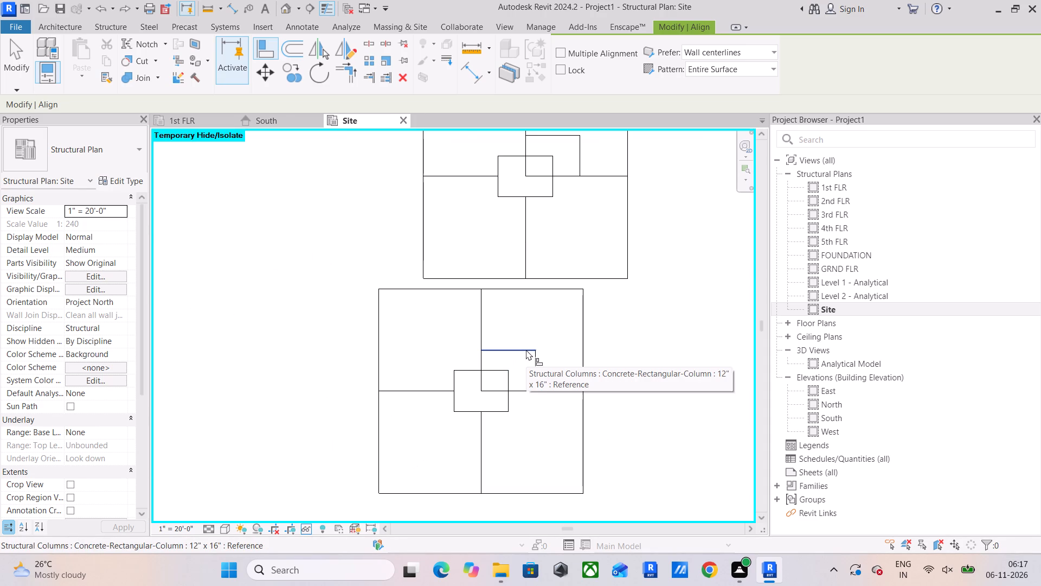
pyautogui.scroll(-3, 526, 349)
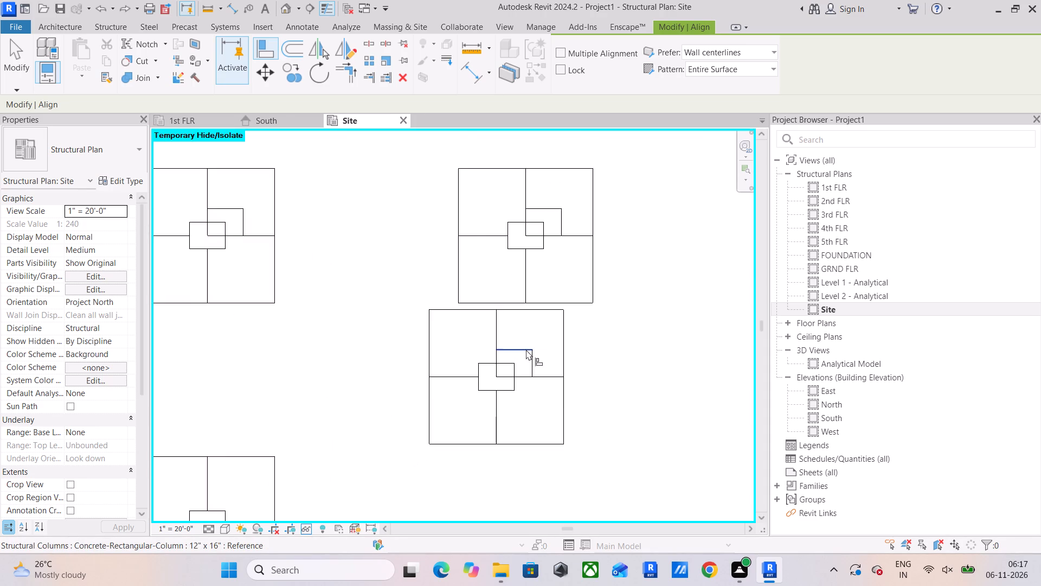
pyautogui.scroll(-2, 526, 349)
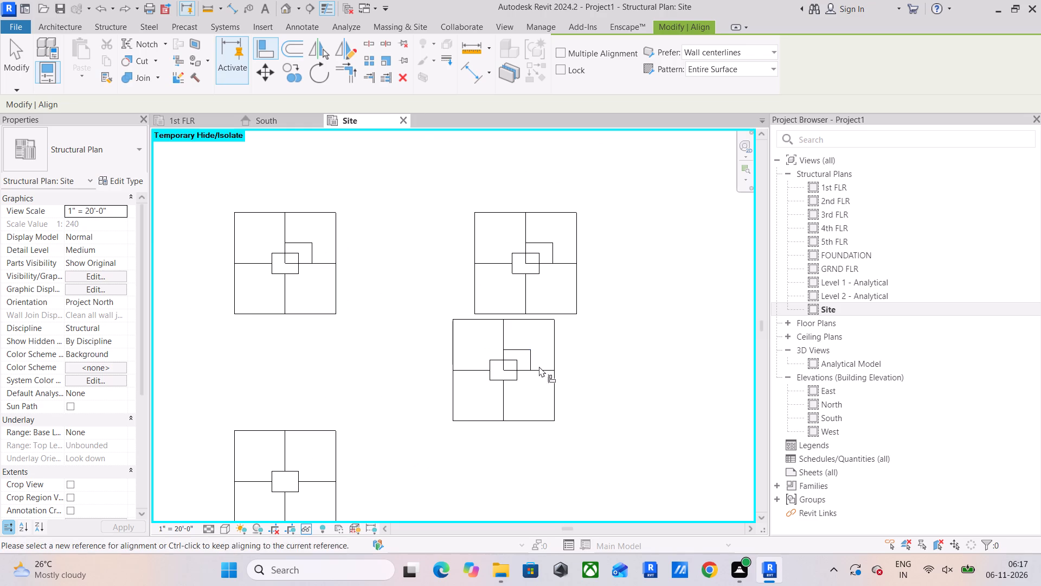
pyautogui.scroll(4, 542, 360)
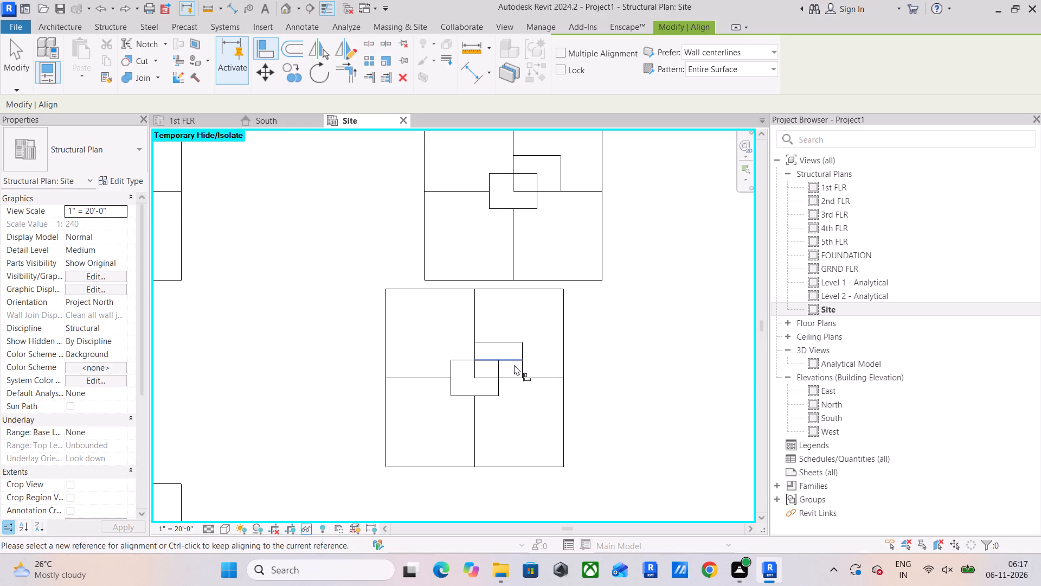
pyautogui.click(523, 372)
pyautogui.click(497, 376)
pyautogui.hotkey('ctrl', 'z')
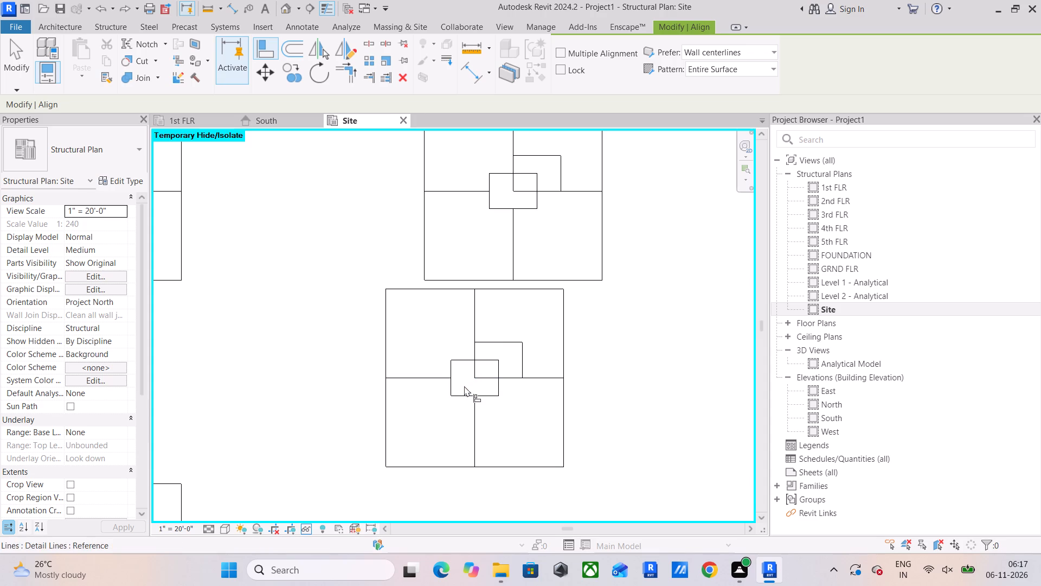
# Align the east and north edges of the column in the fifth row's westernmost footing square with its inner outline.
pyautogui.click(451, 385)
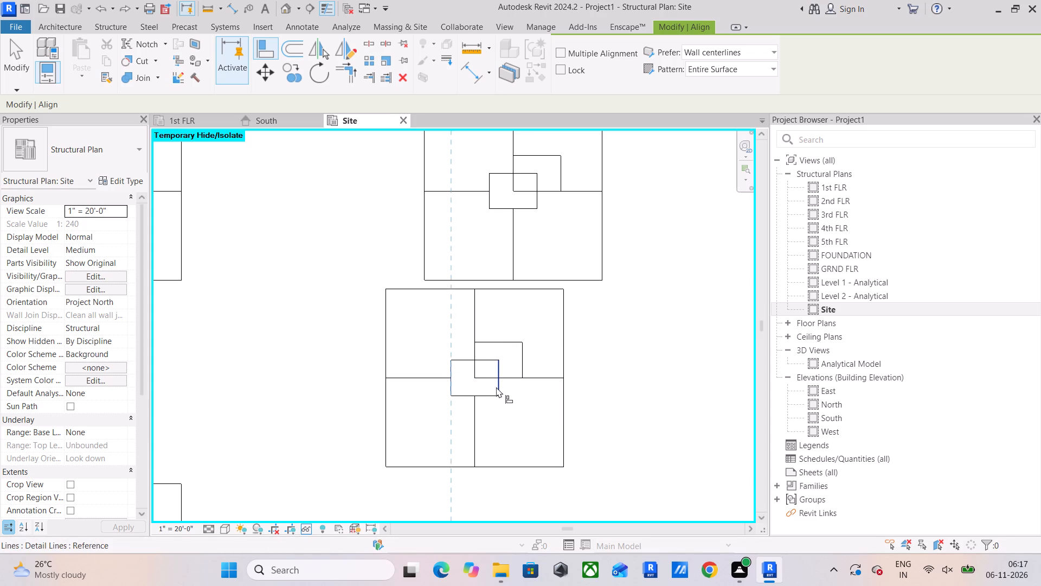
pyautogui.click(513, 419)
pyautogui.click(498, 385)
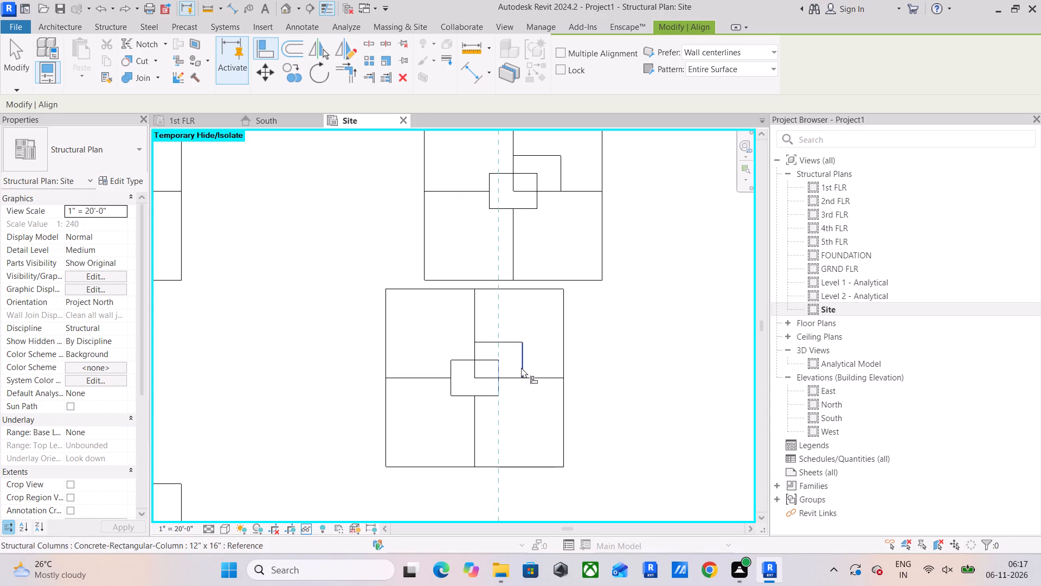
pyautogui.click(522, 365)
pyautogui.click(486, 396)
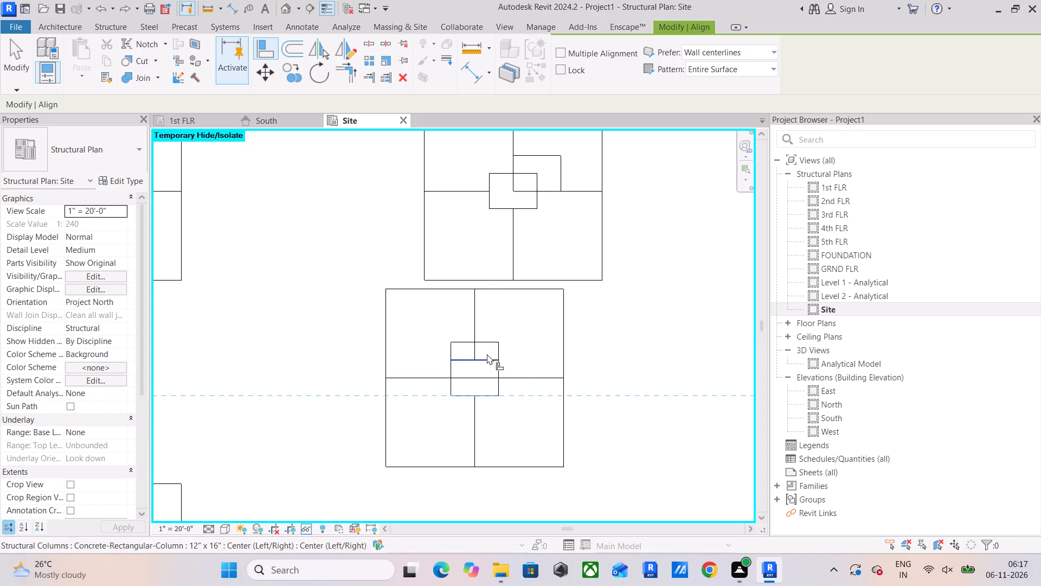
pyautogui.click(520, 420)
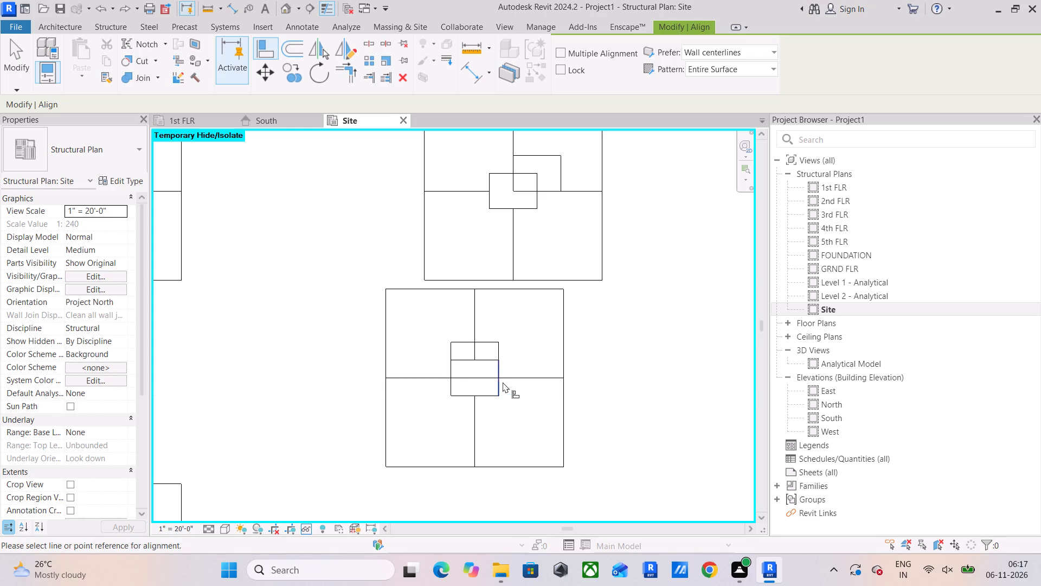
pyautogui.click(487, 362)
pyautogui.click(487, 346)
# Align the north and east edges of the fourth row's eastern column with the matching edges of its inner outline.
pyautogui.moveTo(487, 351); pyautogui.dragTo(492, 398, button='middle')
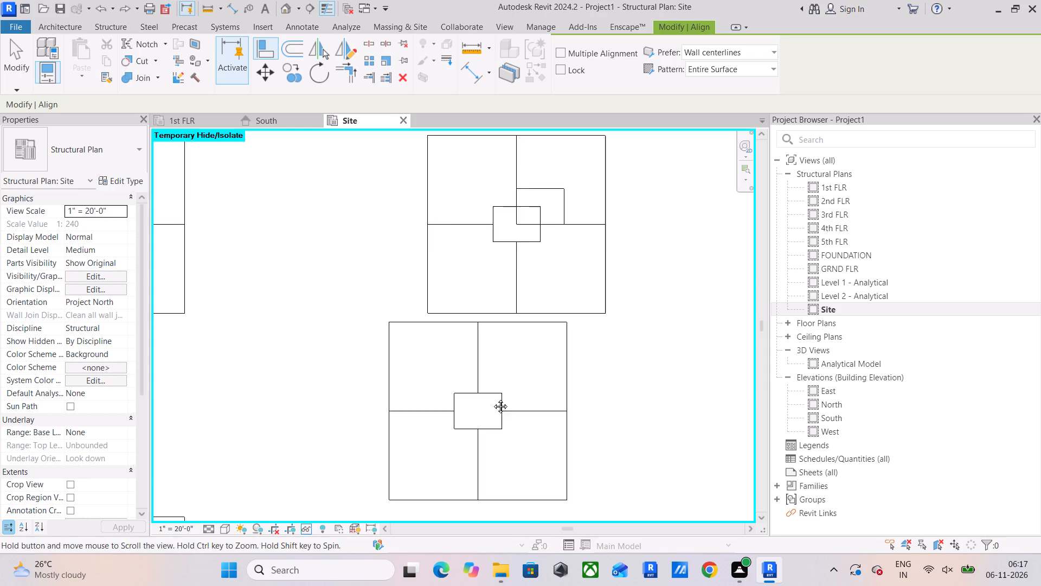
pyautogui.moveTo(492, 398); pyautogui.dragTo(502, 472, button='middle')
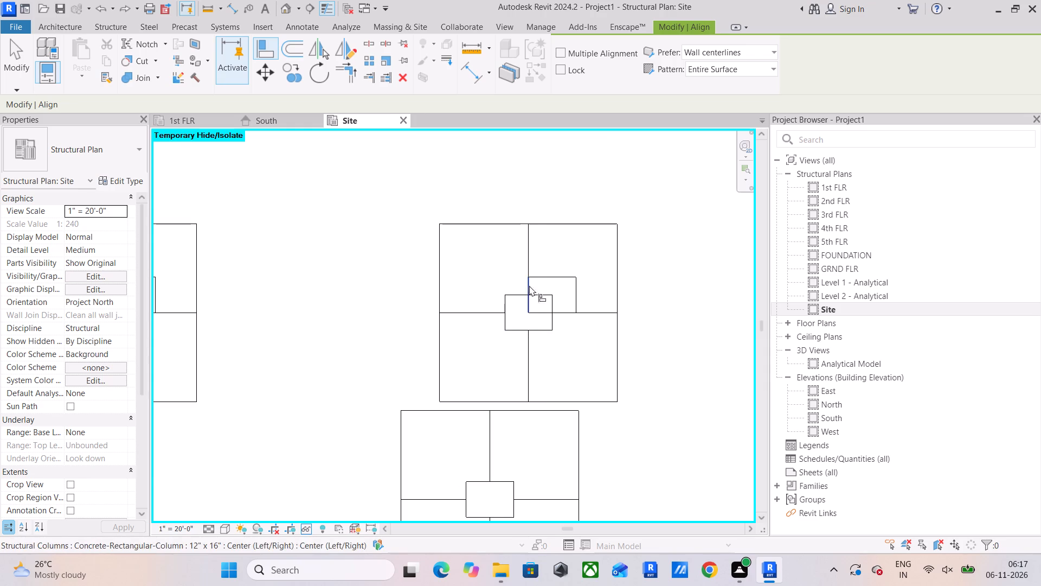
pyautogui.click(512, 291)
pyautogui.click(538, 281)
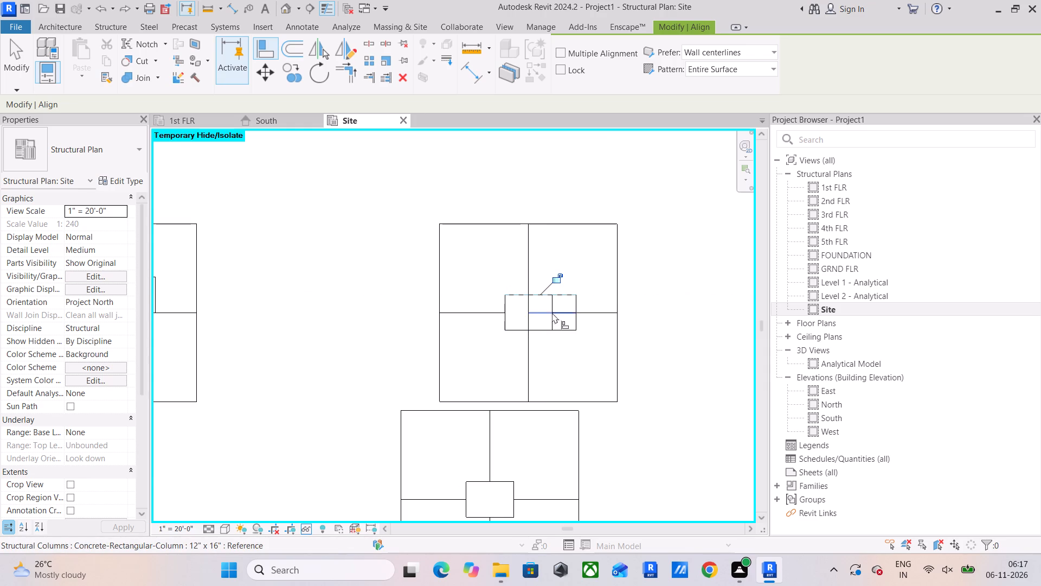
pyautogui.click(555, 320)
pyautogui.click(573, 320)
# Align the east and north edges of the fourth row's western column with the matching edges of its inner outline.
pyautogui.scroll(-5, 564, 282)
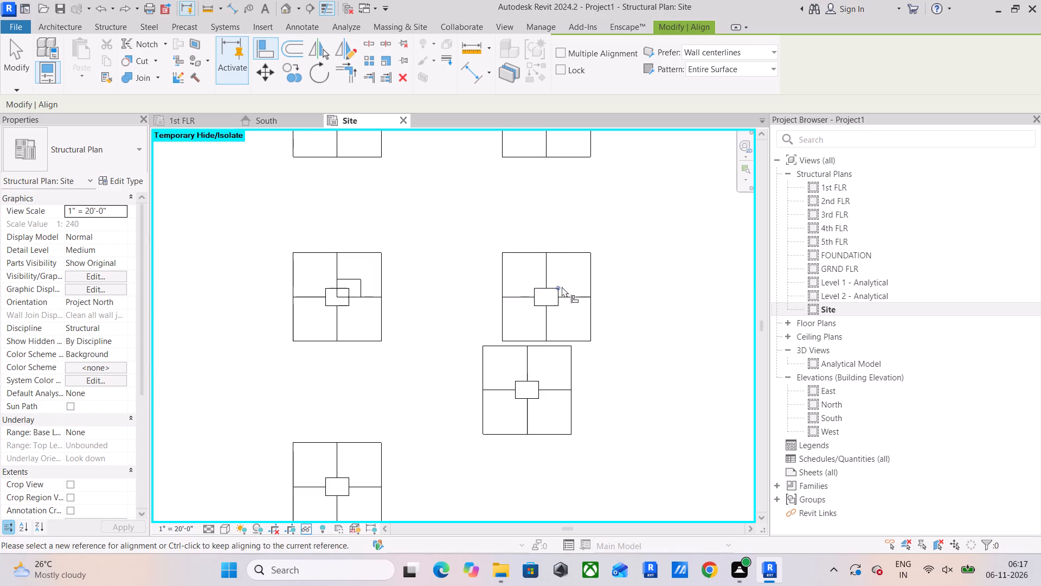
pyautogui.scroll(10, 350, 300)
pyautogui.click(361, 318)
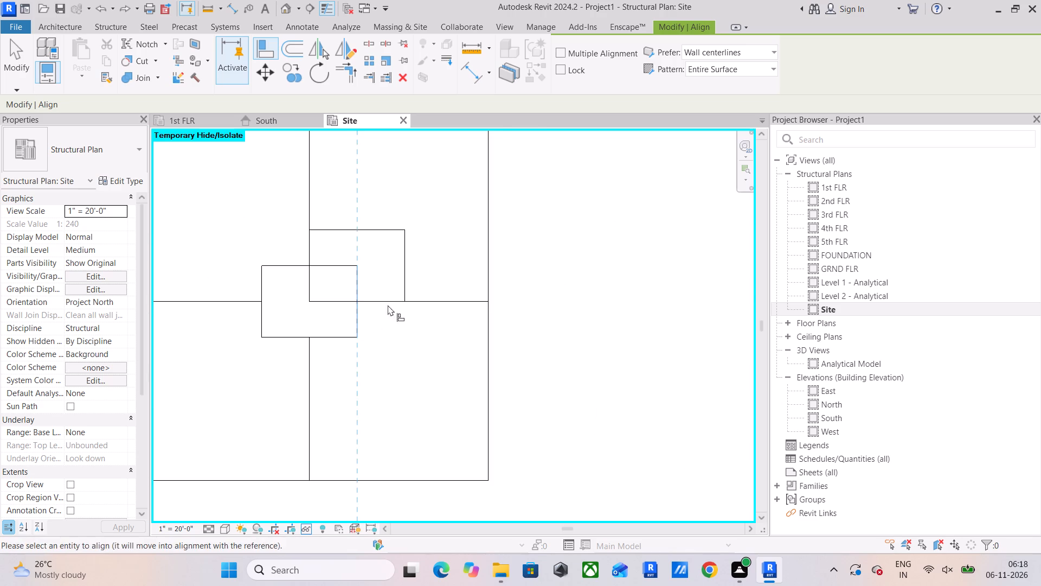
pyautogui.click(406, 281)
pyautogui.click(336, 269)
pyautogui.click(346, 230)
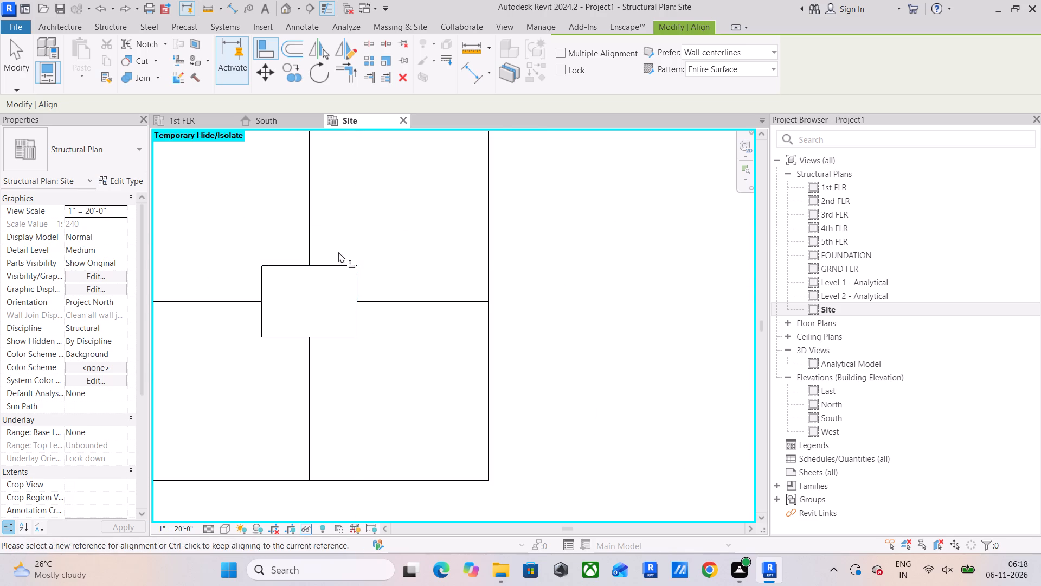
# Align the west edge of the third row's westernmost column with the west edge of its inner outline.
pyautogui.scroll(-5, 381, 302)
pyautogui.moveTo(389, 316); pyautogui.dragTo(362, 458, button='middle')
pyautogui.scroll(-4, 369, 366)
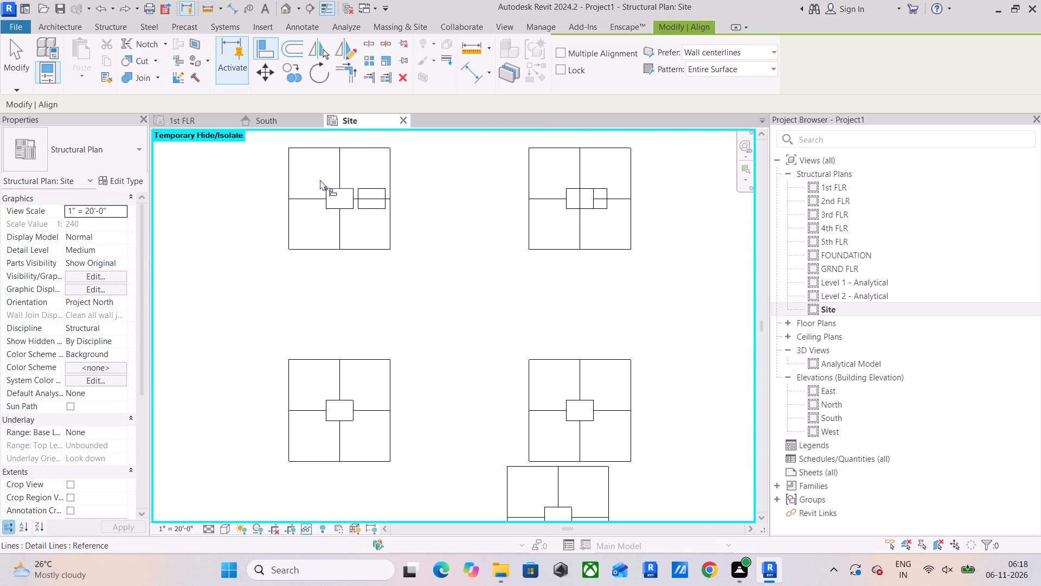
pyautogui.scroll(3, 322, 167)
pyautogui.scroll(5, 346, 228)
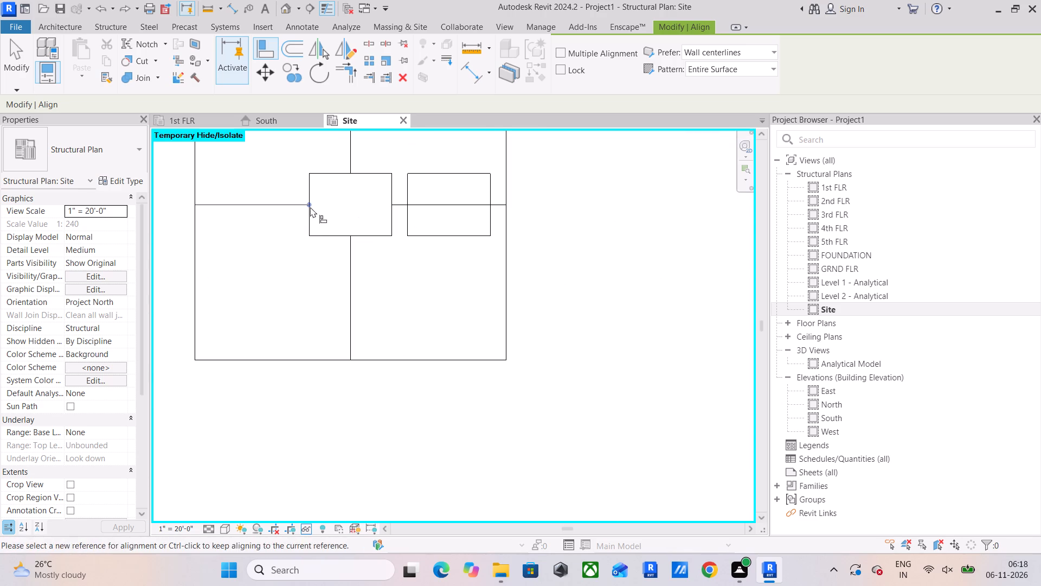
pyautogui.click(311, 217)
pyautogui.click(409, 215)
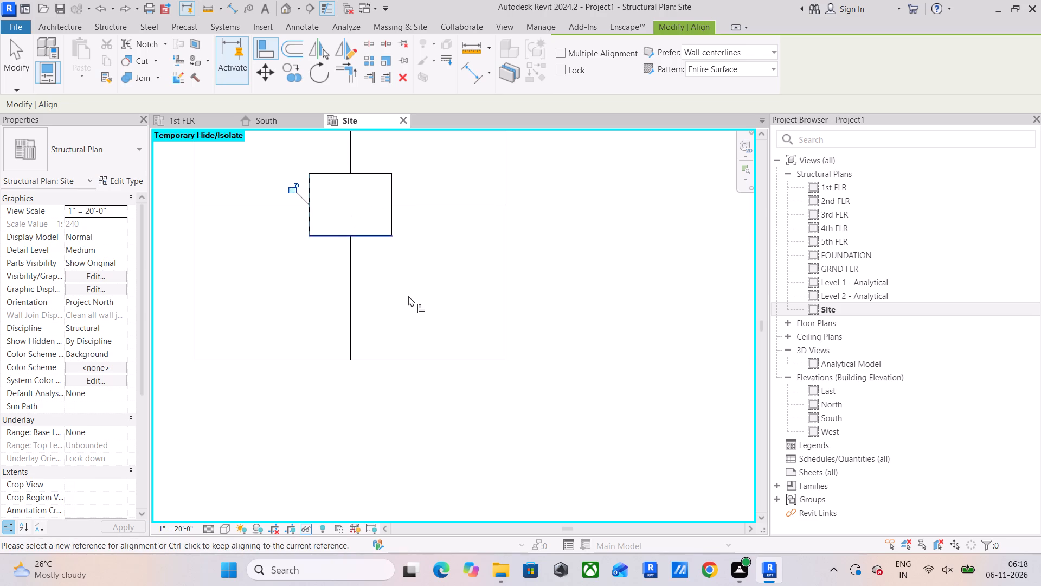
# Align the east edge of the third row's second column from the west with the east edge of its inner outline.
pyautogui.scroll(-9, 409, 298)
pyautogui.scroll(4, 587, 271)
pyautogui.scroll(4, 669, 277)
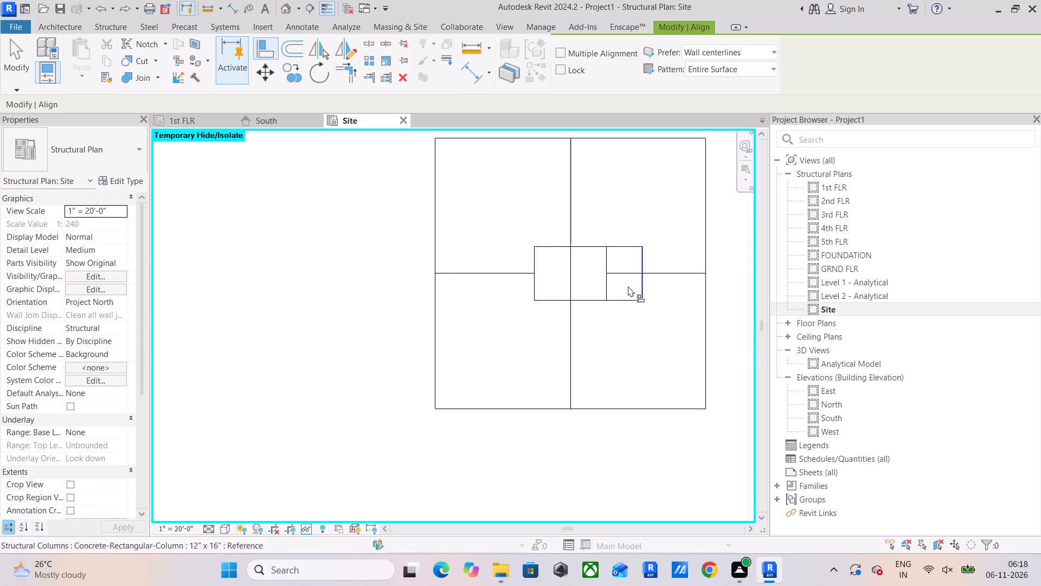
pyautogui.click(535, 284)
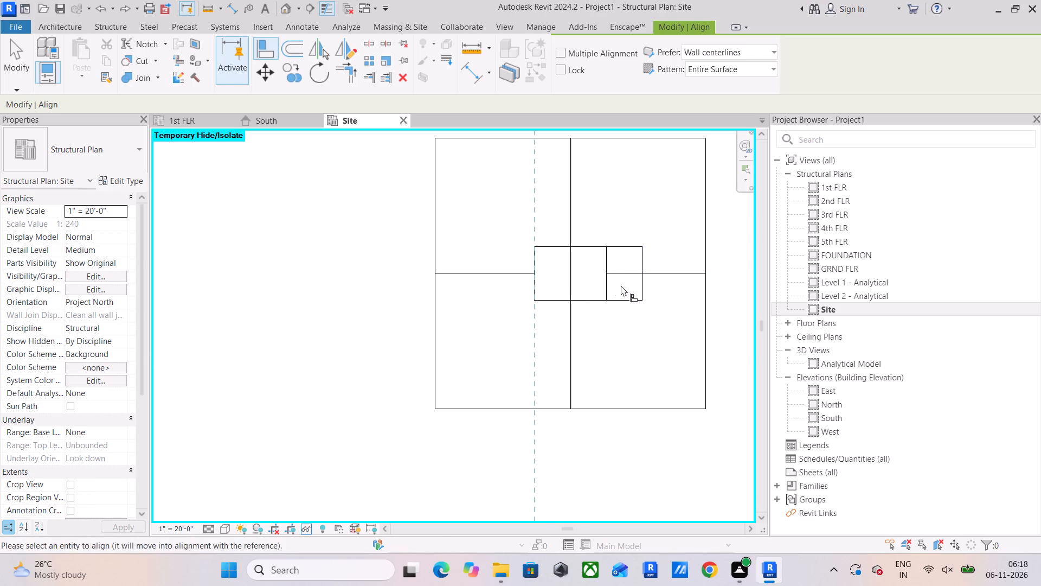
pyautogui.click(625, 324)
pyautogui.click(605, 286)
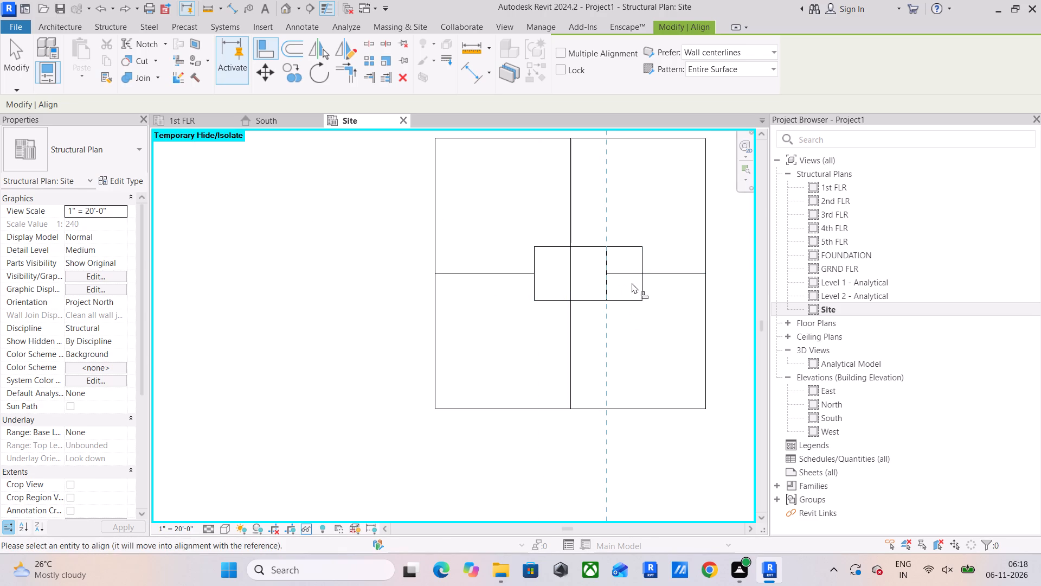
pyautogui.click(637, 280)
# Align the east and north edges of the third row's third column from the west with its inner outline.
pyautogui.scroll(-9, 637, 280)
pyautogui.moveTo(641, 292); pyautogui.dragTo(562, 226, button='middle')
pyautogui.scroll(-2, 588, 293)
pyautogui.moveTo(593, 303); pyautogui.dragTo(346, 421, button='middle')
pyautogui.scroll(11, 527, 353)
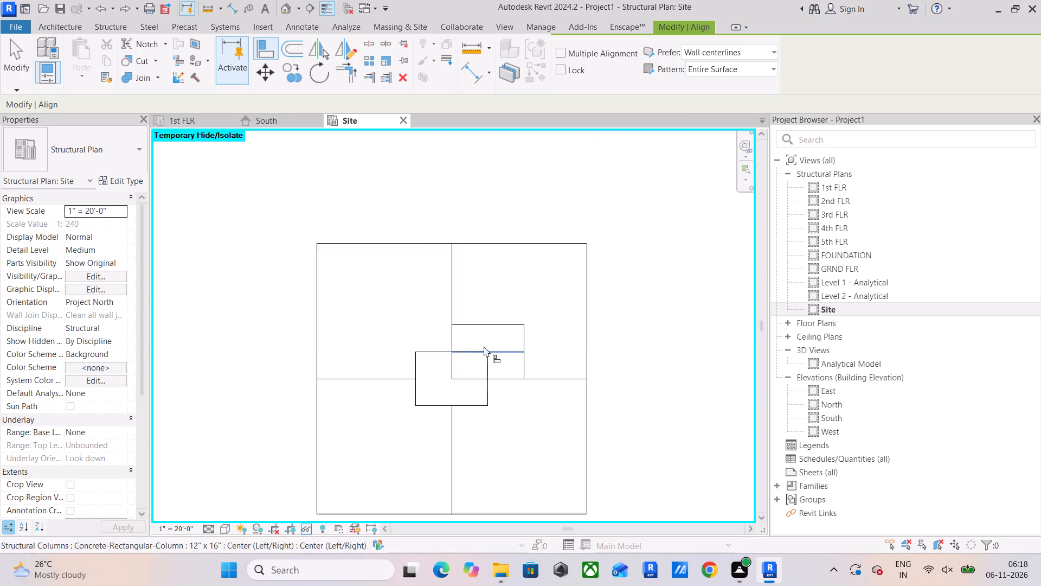
pyautogui.scroll(1, 484, 346)
pyautogui.click(483, 402)
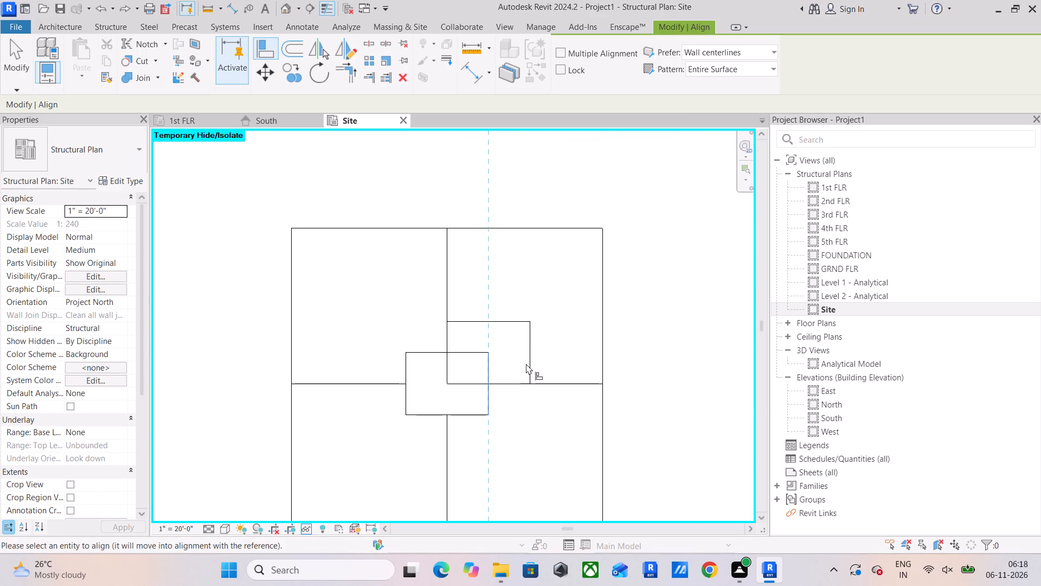
pyautogui.click(531, 361)
pyautogui.click(467, 351)
pyautogui.click(471, 324)
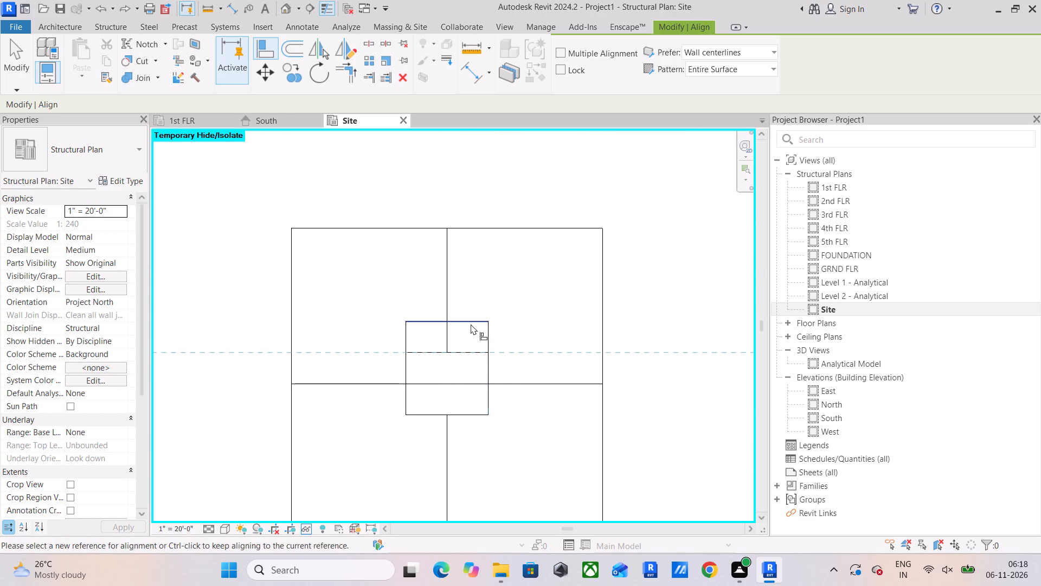
# Align the east and north edges of the third row's easternmost column with the matching edges of its inner outline.
pyautogui.scroll(-9, 471, 324)
pyautogui.moveTo(507, 364); pyautogui.dragTo(255, 373, button='middle')
pyautogui.scroll(4, 446, 336)
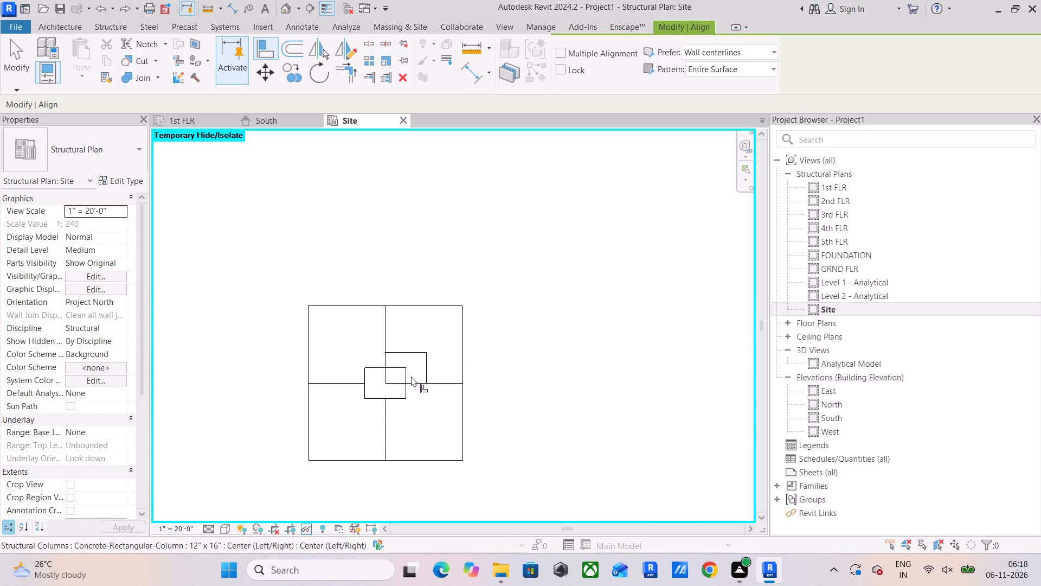
pyautogui.scroll(4, 411, 376)
pyautogui.click(402, 378)
pyautogui.click(439, 371)
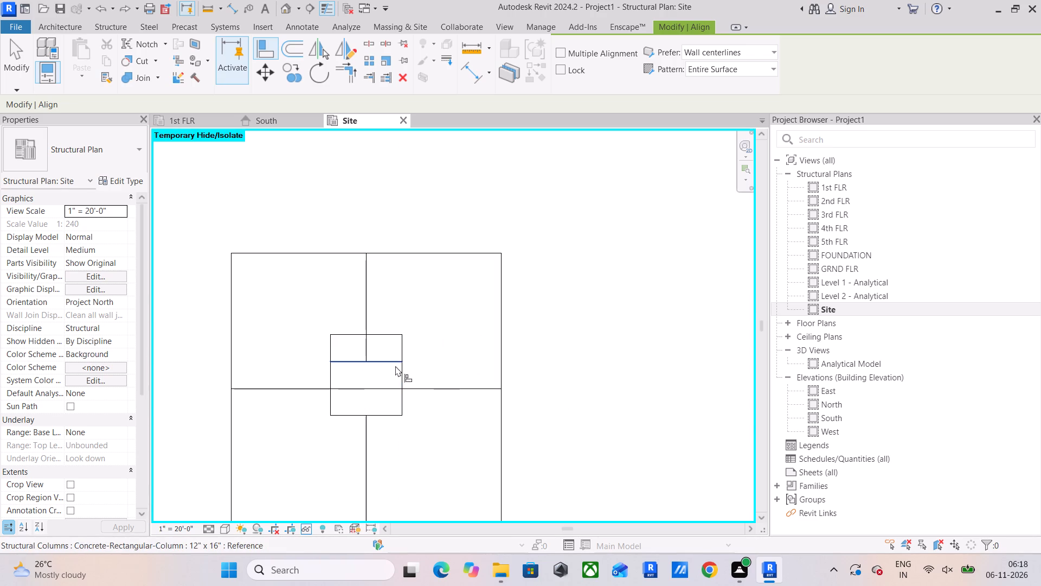
pyautogui.click(382, 355)
pyautogui.click(383, 359)
pyautogui.click(390, 333)
# Align the west and north edges of the second row's middle column with the matching edges of its inner outline.
pyautogui.scroll(-5, 407, 393)
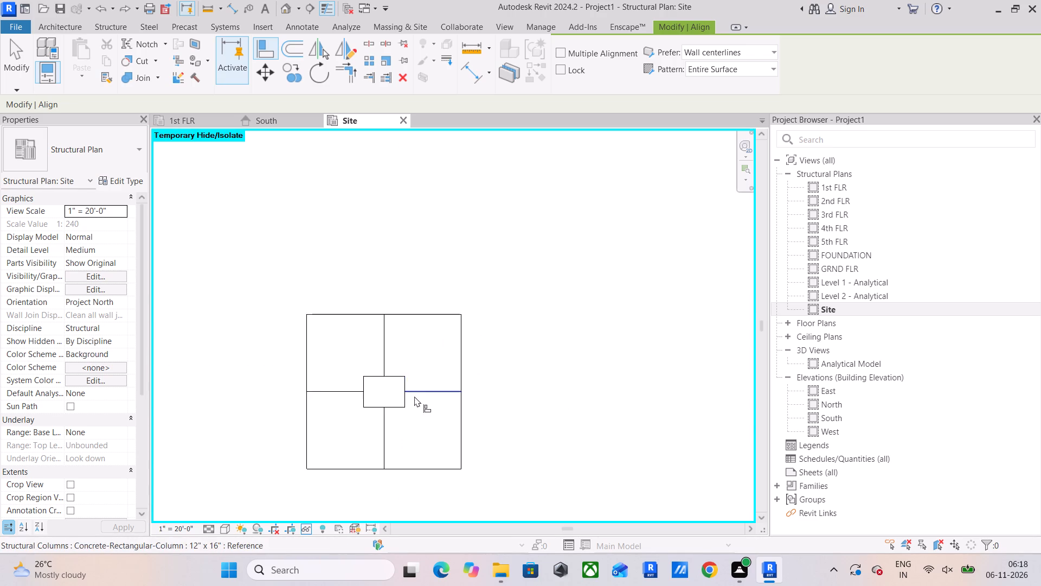
pyautogui.scroll(-8, 414, 396)
pyautogui.moveTo(419, 393); pyautogui.dragTo(436, 466, button='middle')
pyautogui.scroll(4, 421, 298)
pyautogui.scroll(-3, 302, 326)
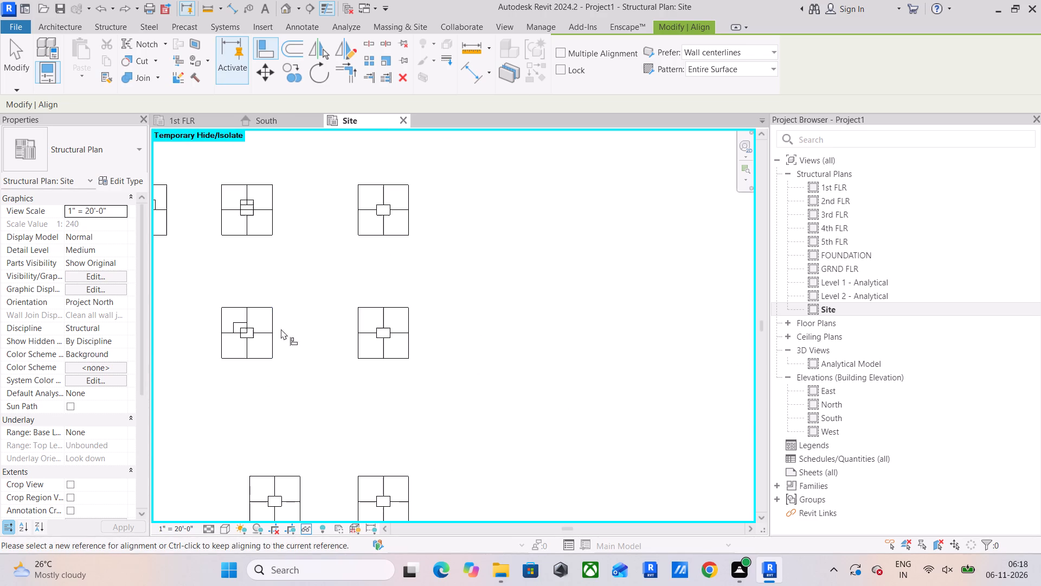
pyautogui.scroll(14, 247, 319)
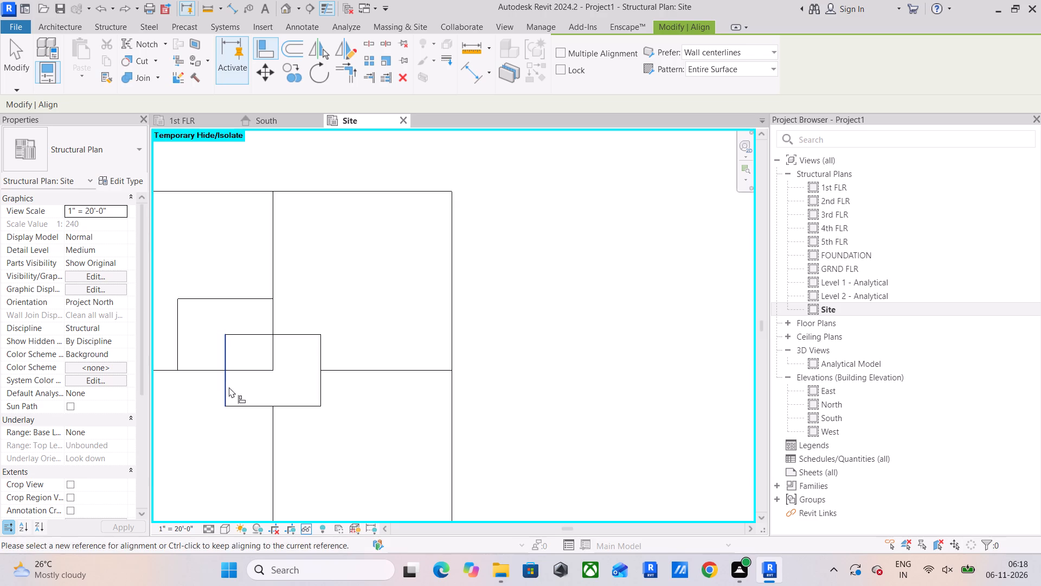
pyautogui.click(226, 386)
pyautogui.click(177, 336)
pyautogui.click(292, 332)
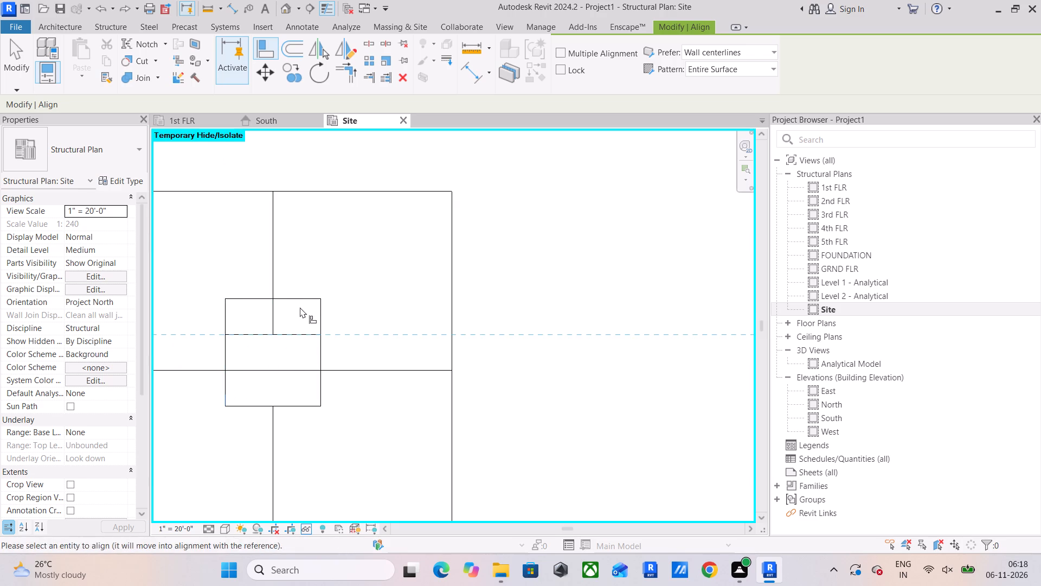
pyautogui.click(300, 300)
# Align the east and north edges of the second row's westernmost column with the matching edges of its inner outline.
pyautogui.scroll(-10, 300, 300)
pyautogui.moveTo(300, 302); pyautogui.dragTo(622, 351, button='middle')
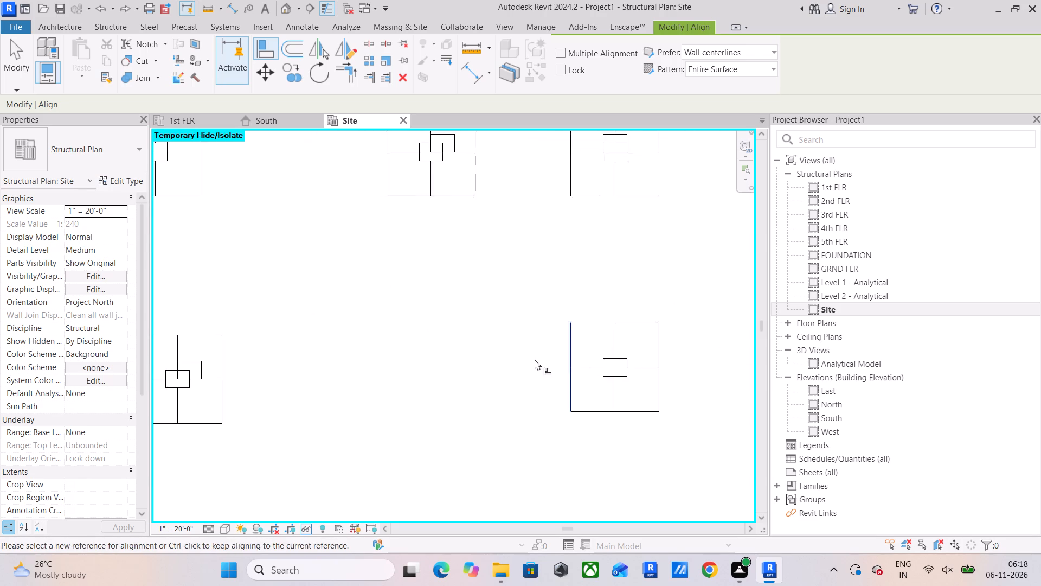
pyautogui.scroll(-3, 494, 365)
pyautogui.scroll(10, 259, 366)
pyautogui.scroll(5, 316, 410)
pyautogui.click(333, 395)
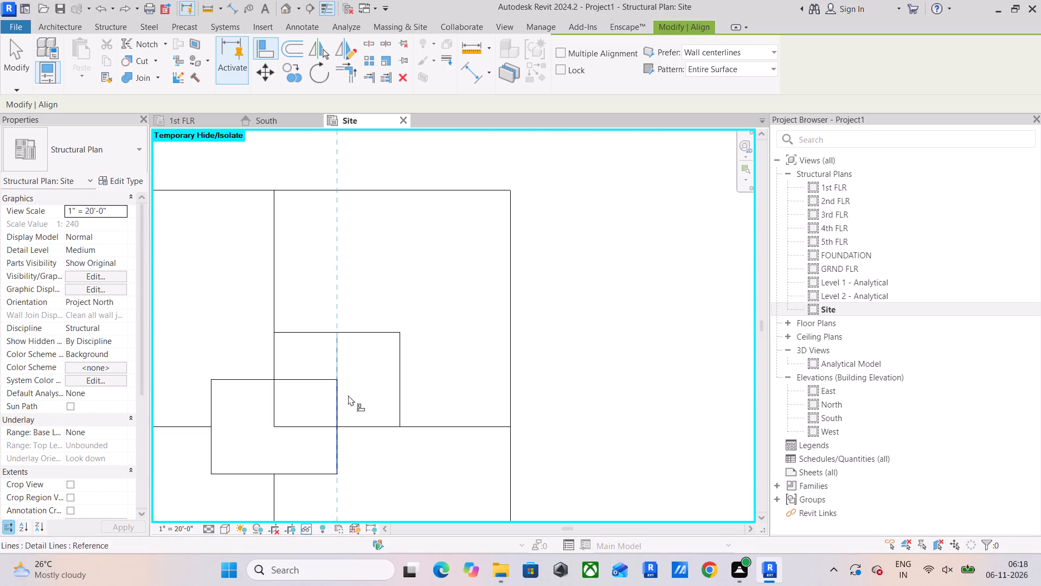
pyautogui.click(399, 383)
pyautogui.click(314, 384)
pyautogui.click(314, 337)
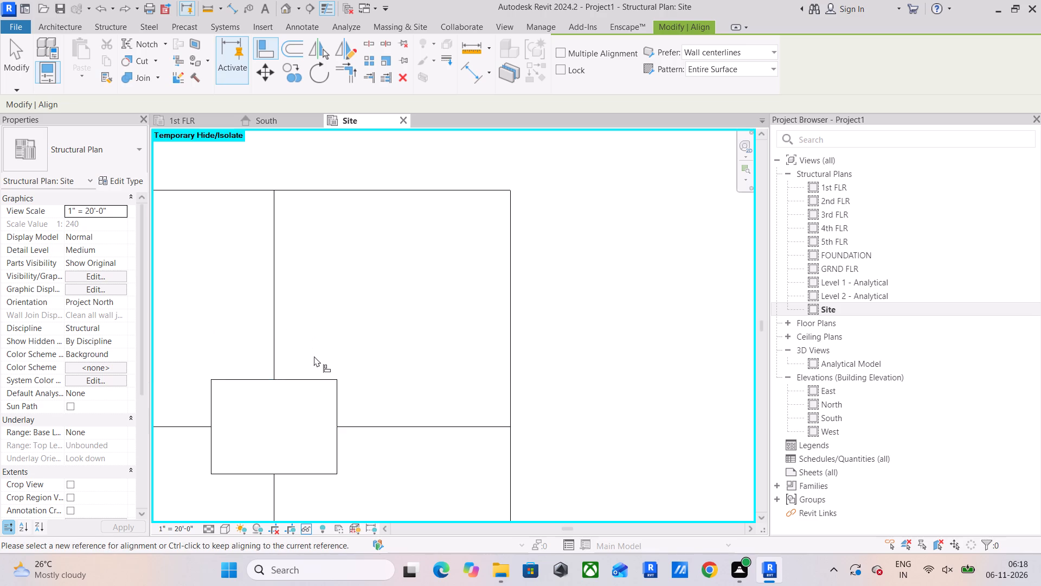
# Align the north edge of the first row's westernmost column with the north edge of its inner outline.
pyautogui.scroll(-5, 315, 361)
pyautogui.scroll(-5, 376, 369)
pyautogui.moveTo(391, 357); pyautogui.dragTo(413, 537, button='middle')
pyautogui.scroll(4, 313, 219)
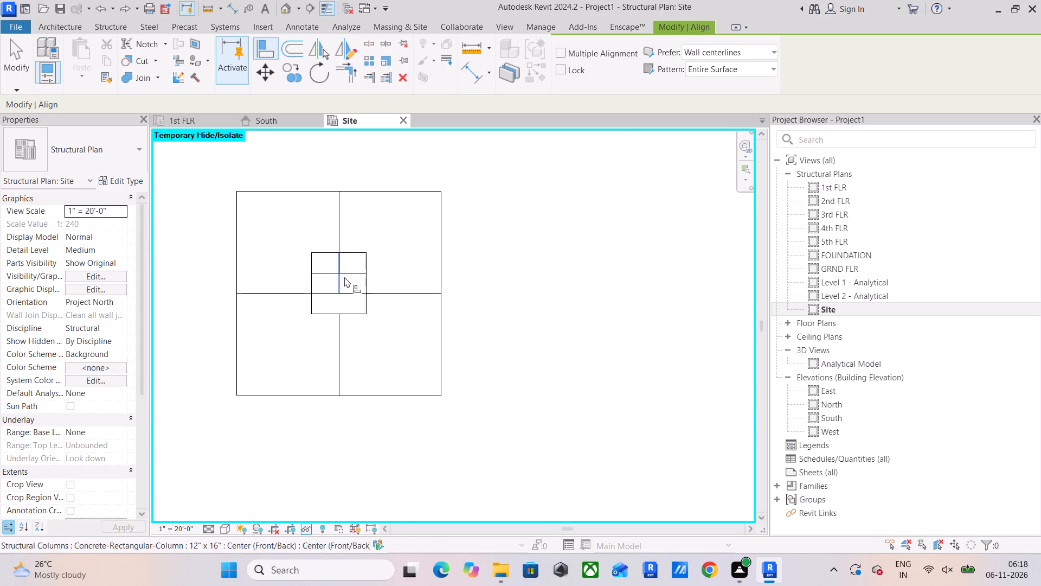
pyautogui.click(352, 273)
pyautogui.click(356, 255)
# Align the north and east edges of the first row's second column from the west with its inner outline.
pyautogui.scroll(-5, 436, 314)
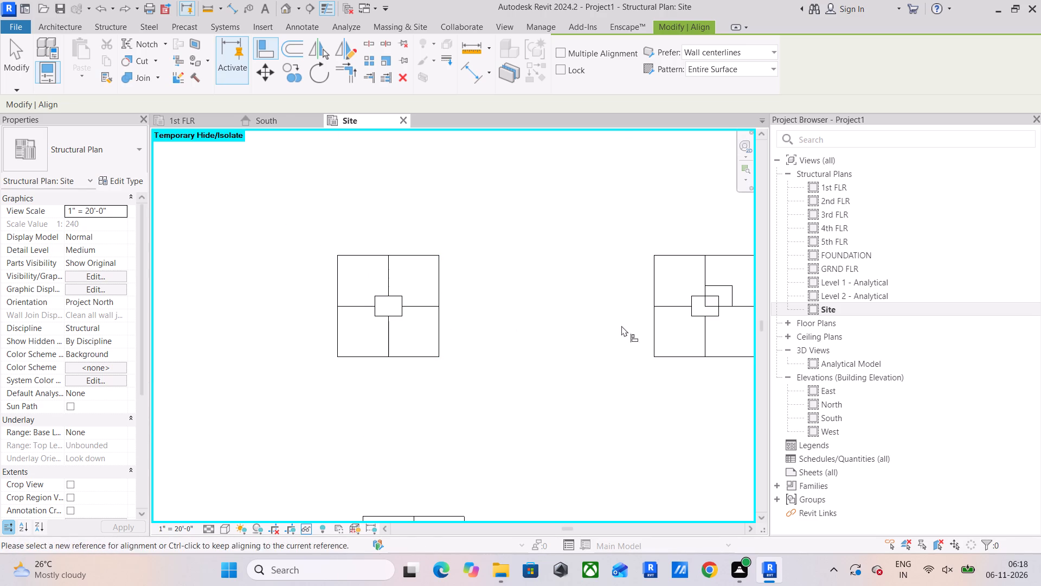
pyautogui.moveTo(621, 326); pyautogui.dragTo(342, 408, button='middle')
pyautogui.scroll(4, 451, 389)
pyautogui.scroll(3, 370, 359)
pyautogui.click(413, 379)
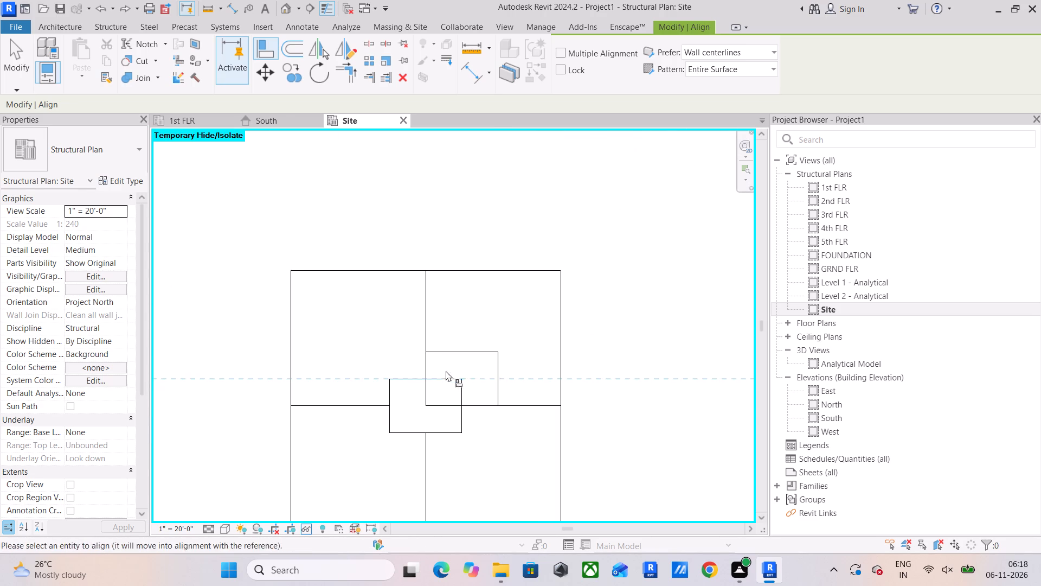
pyautogui.click(455, 354)
pyautogui.click(460, 415)
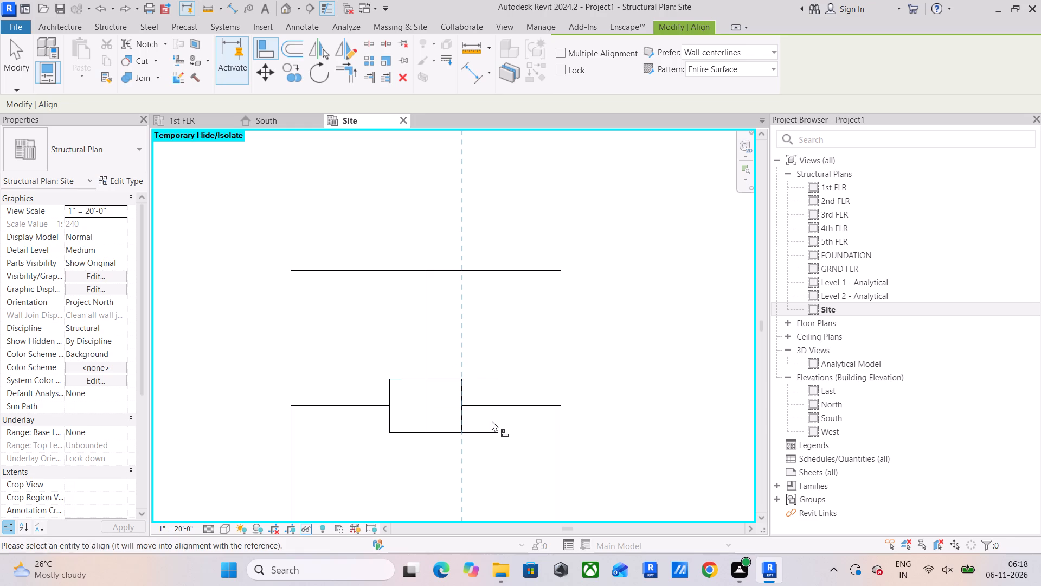
pyautogui.click(498, 417)
# Align the north edge of the first row's third column from the west with the north edge of its inner outline.
pyautogui.scroll(-9, 499, 417)
pyautogui.moveTo(538, 432); pyautogui.dragTo(356, 452, button='middle')
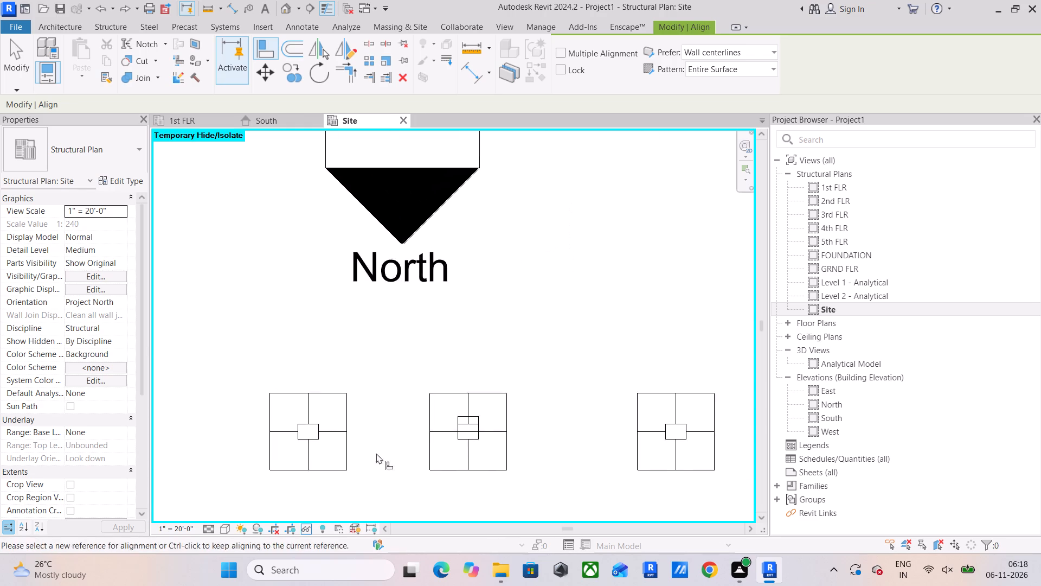
pyautogui.scroll(4, 466, 430)
pyautogui.click(472, 424)
pyautogui.click(483, 410)
# Align the north and east edges of the fifth row's middle column with the matching edges of its inner outline.
pyautogui.scroll(-4, 494, 421)
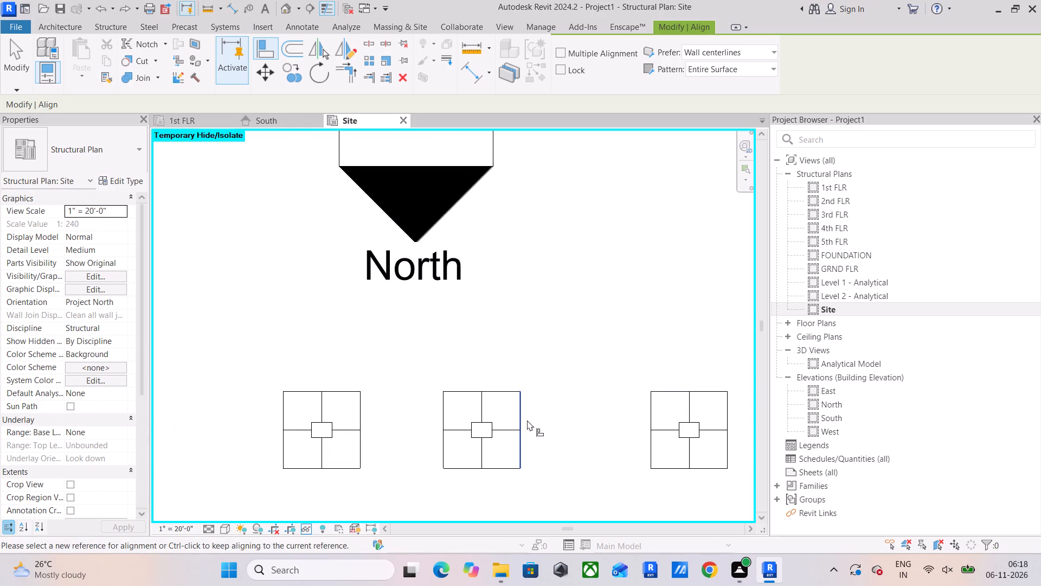
pyautogui.moveTo(563, 416); pyautogui.dragTo(324, 425, button='middle')
pyautogui.scroll(-5, 458, 431)
pyautogui.moveTo(458, 432); pyautogui.dragTo(513, 316, button='middle')
pyautogui.scroll(-2, 456, 381)
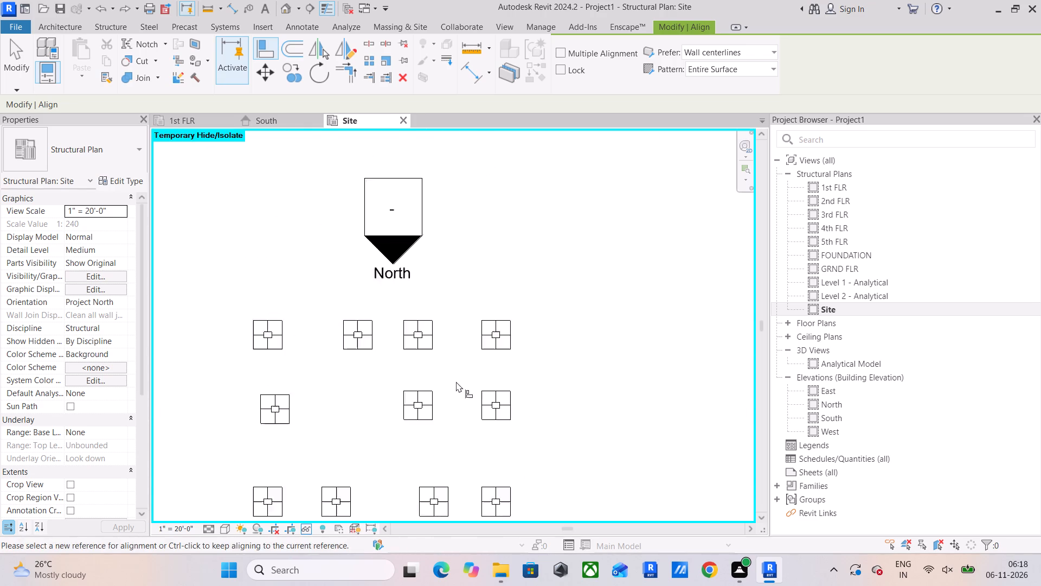
pyautogui.scroll(-1, 456, 381)
pyautogui.moveTo(456, 381); pyautogui.dragTo(462, 269, button='middle')
pyautogui.scroll(5, 500, 470)
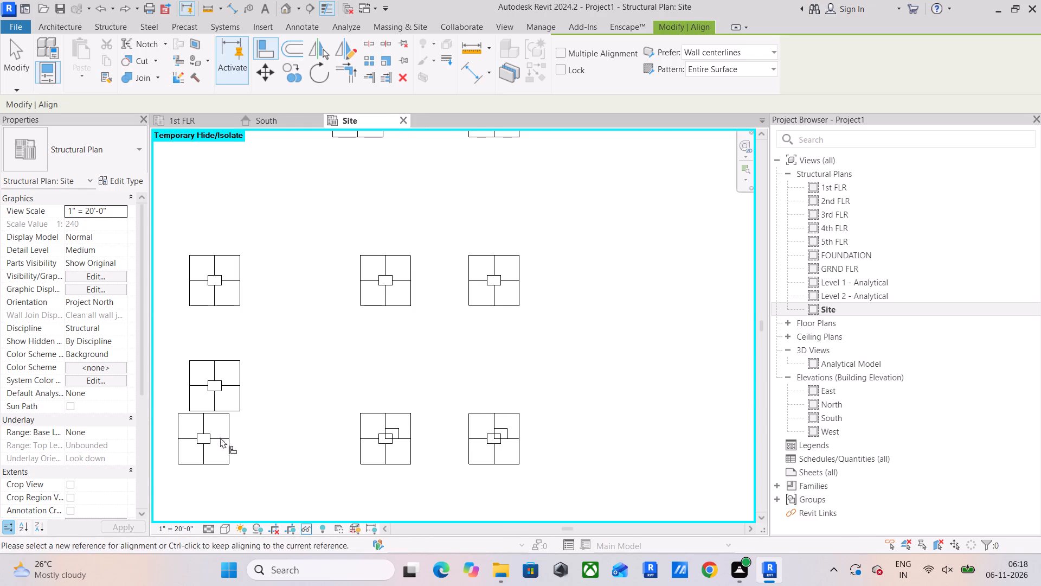
pyautogui.scroll(6, 326, 452)
pyautogui.scroll(5, 480, 442)
pyautogui.click(419, 386)
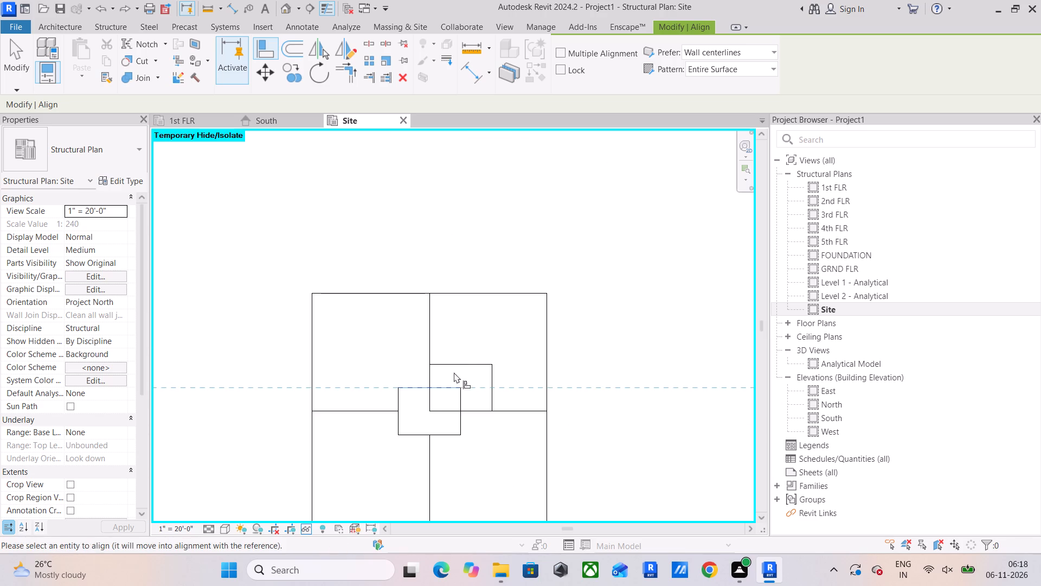
pyautogui.click(458, 370)
pyautogui.click(458, 404)
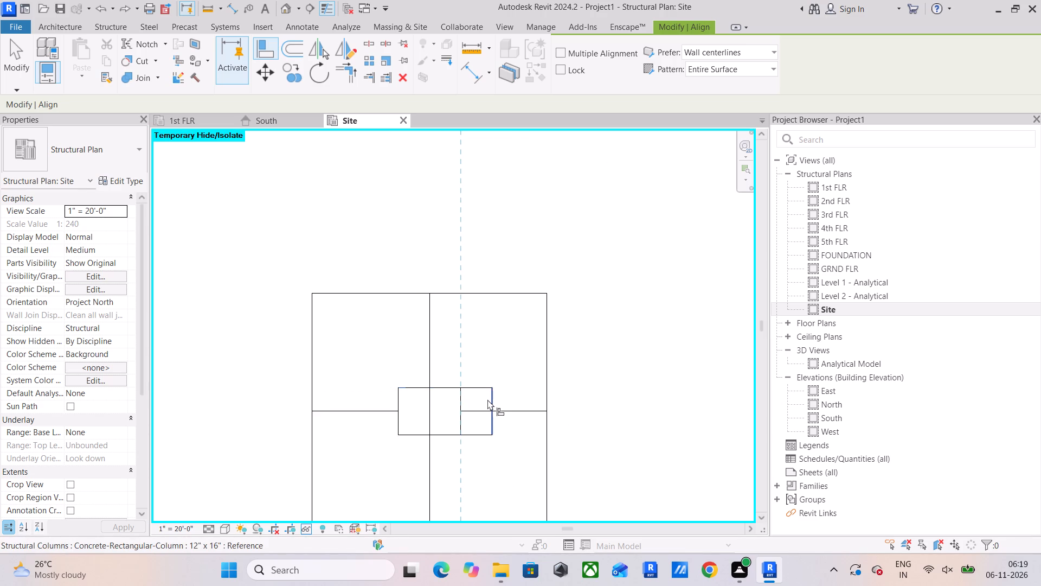
pyautogui.click(487, 399)
# Align the north and east edges of the fifth row's easternmost column with its inner outline, and finish the Align command.
pyautogui.scroll(-5, 487, 399)
pyautogui.moveTo(524, 402); pyautogui.dragTo(239, 415, button='middle')
pyautogui.scroll(4, 389, 405)
pyautogui.click(441, 411)
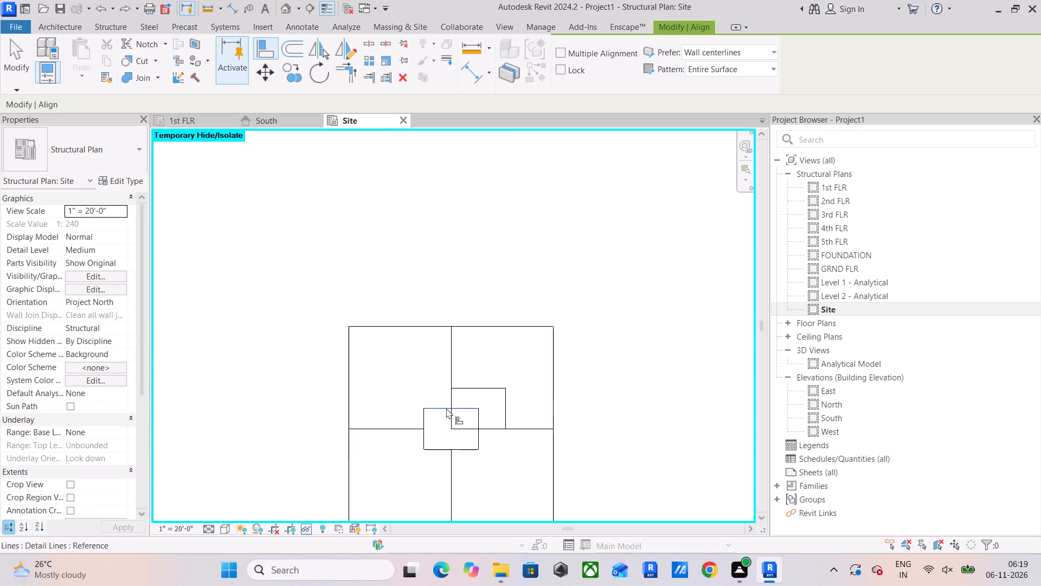
pyautogui.click(466, 385)
pyautogui.click(479, 416)
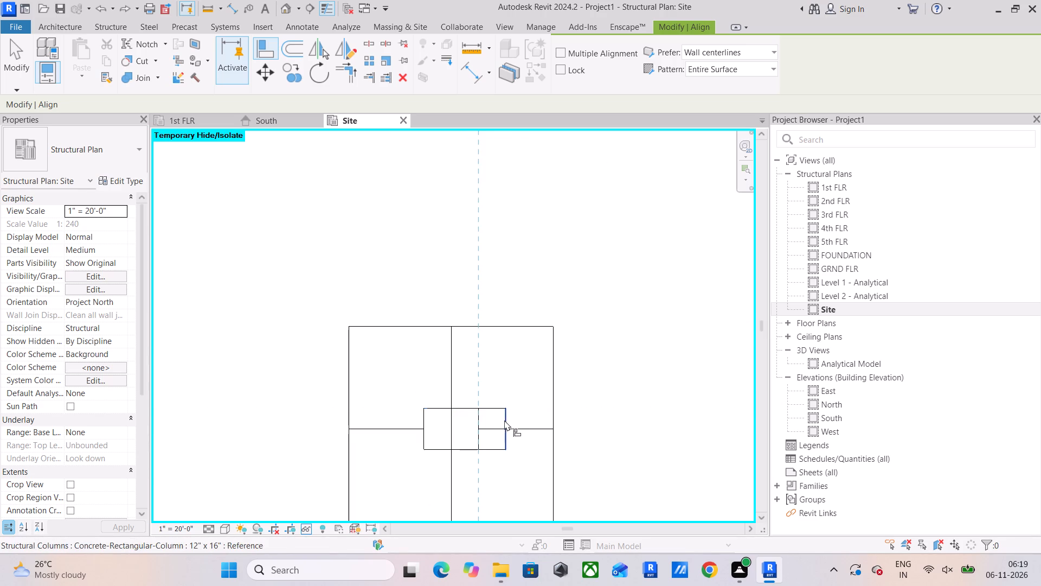
pyautogui.click(504, 420)
pyautogui.scroll(-14, 462, 410)
pyautogui.moveTo(454, 411); pyautogui.dragTo(465, 434, button='middle')
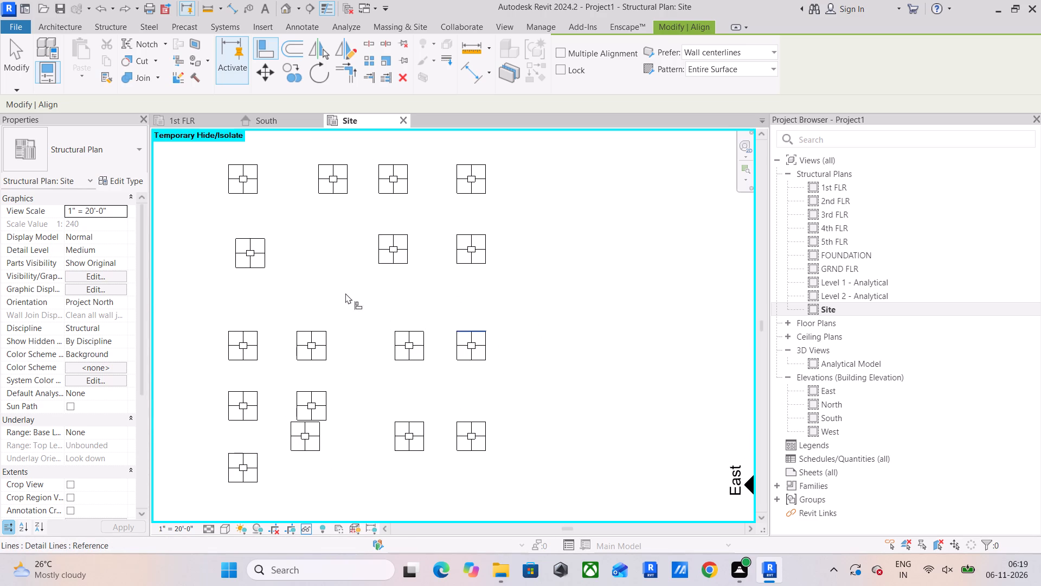
pyautogui.press('Escape')
pyautogui.press('Escape')
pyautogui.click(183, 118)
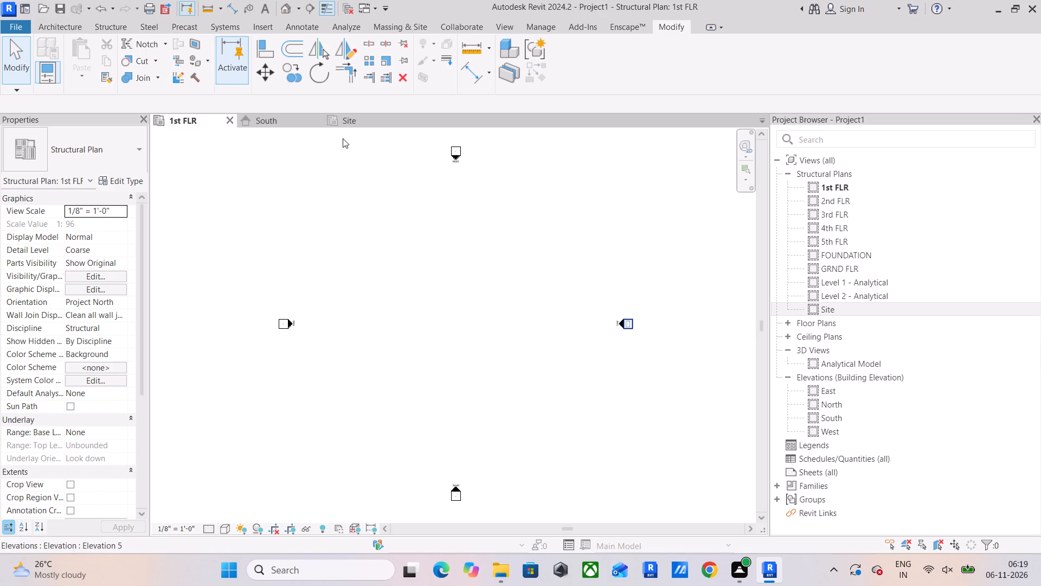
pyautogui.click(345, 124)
# In the Site plan, select all instances matching the first row's westernmost column and its outline, filtering out the thin lines to keep only Structural Columns.
pyautogui.scroll(3, 240, 171)
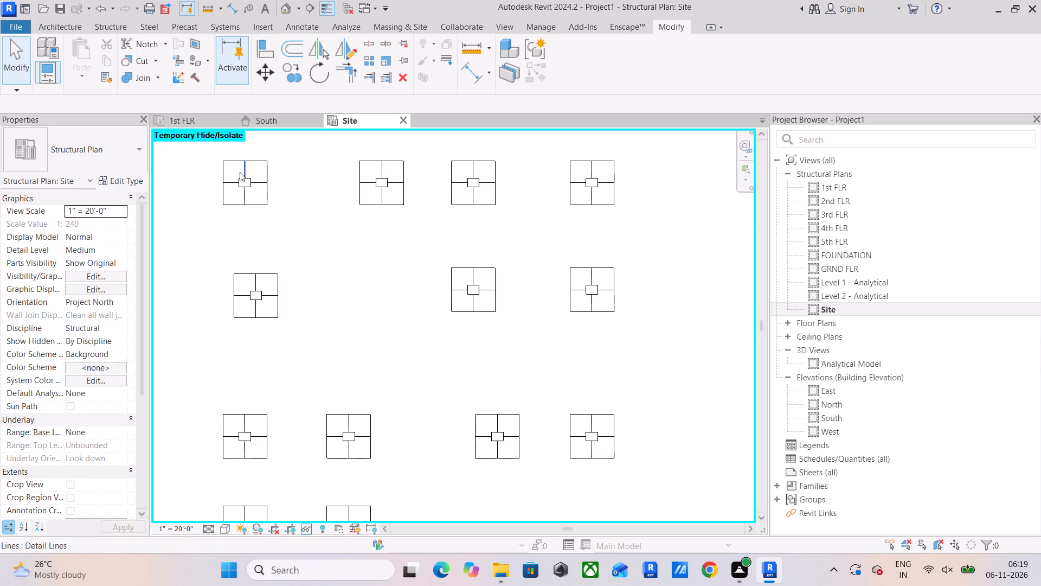
pyautogui.scroll(4, 242, 181)
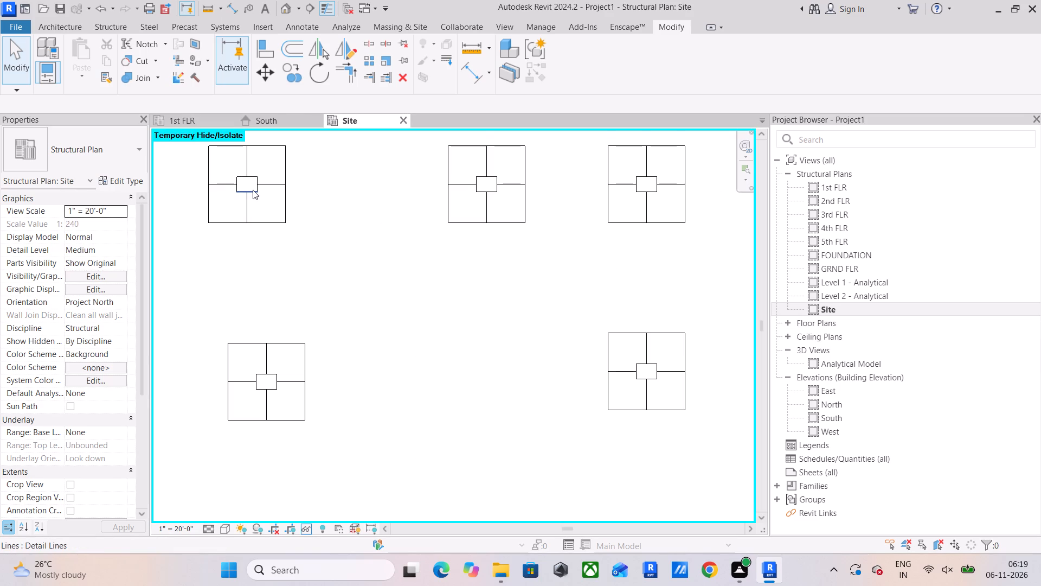
pyautogui.moveTo(230, 170); pyautogui.dragTo(271, 195)
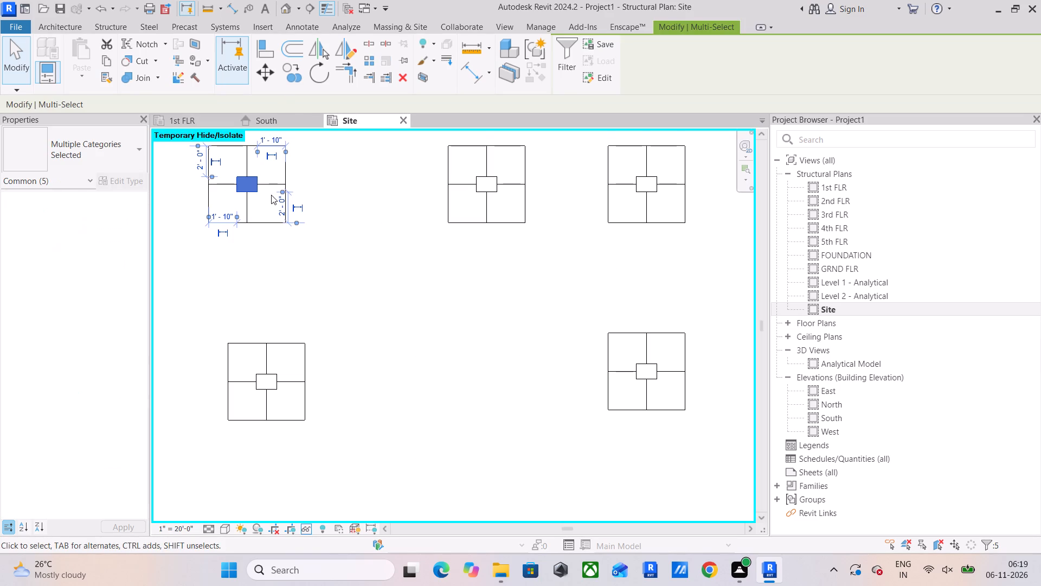
pyautogui.write('SA')
pyautogui.scroll(-5, 297, 264)
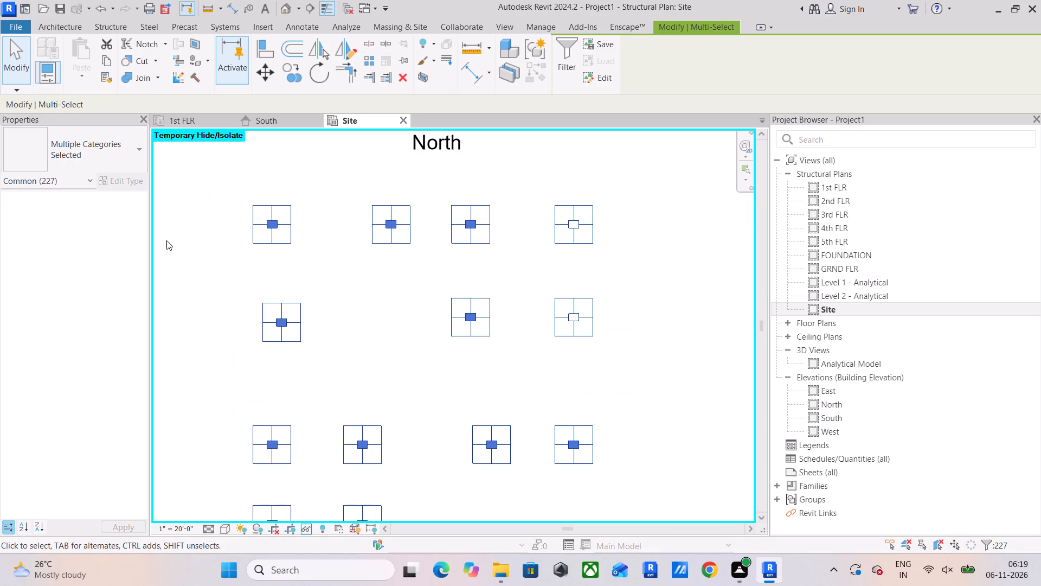
pyautogui.scroll(-1, 260, 319)
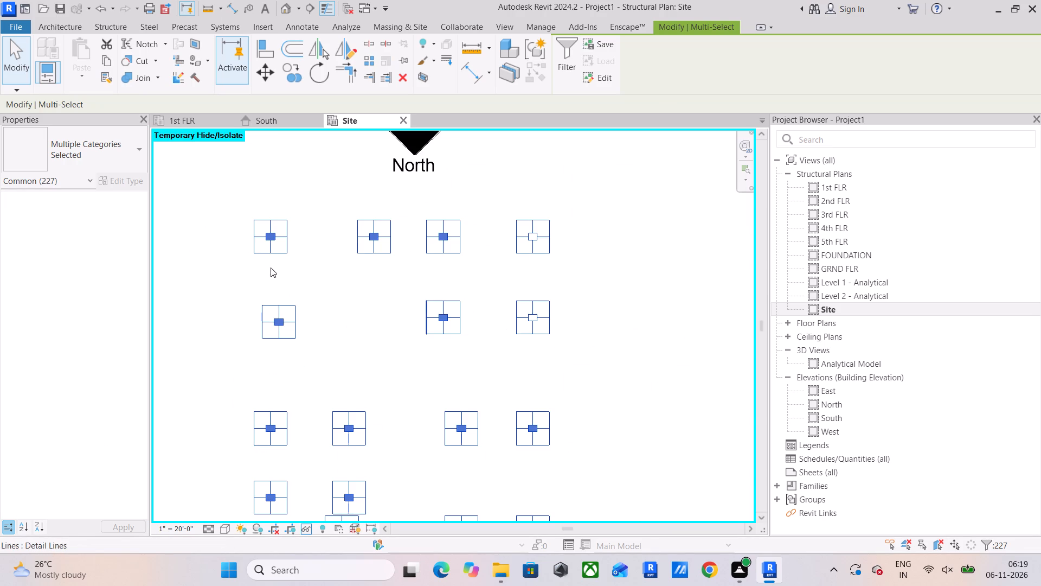
pyautogui.scroll(4, 270, 265)
pyautogui.moveTo(272, 254); pyautogui.dragTo(272, 328, button='middle')
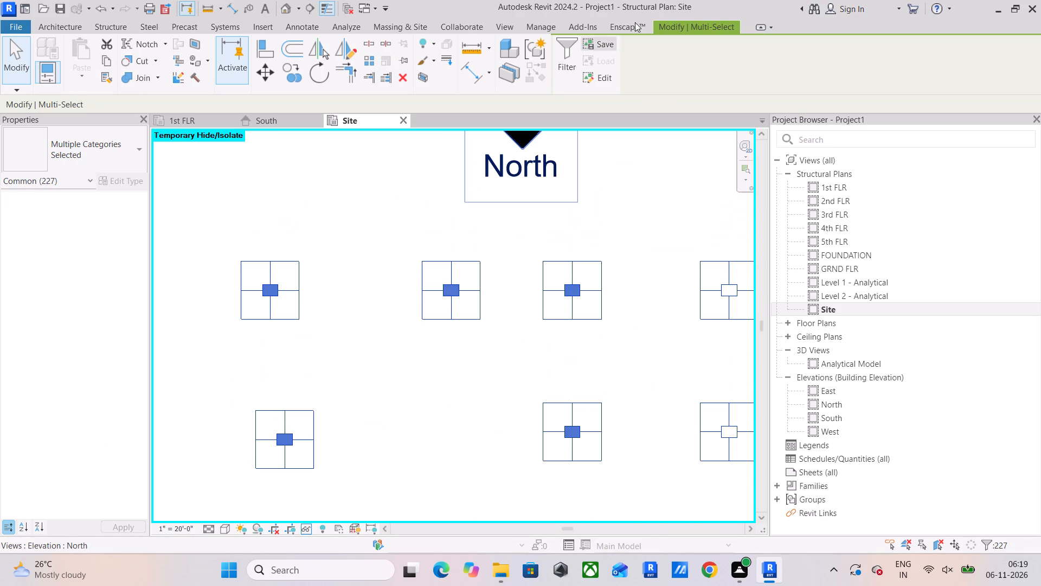
pyautogui.click(573, 62)
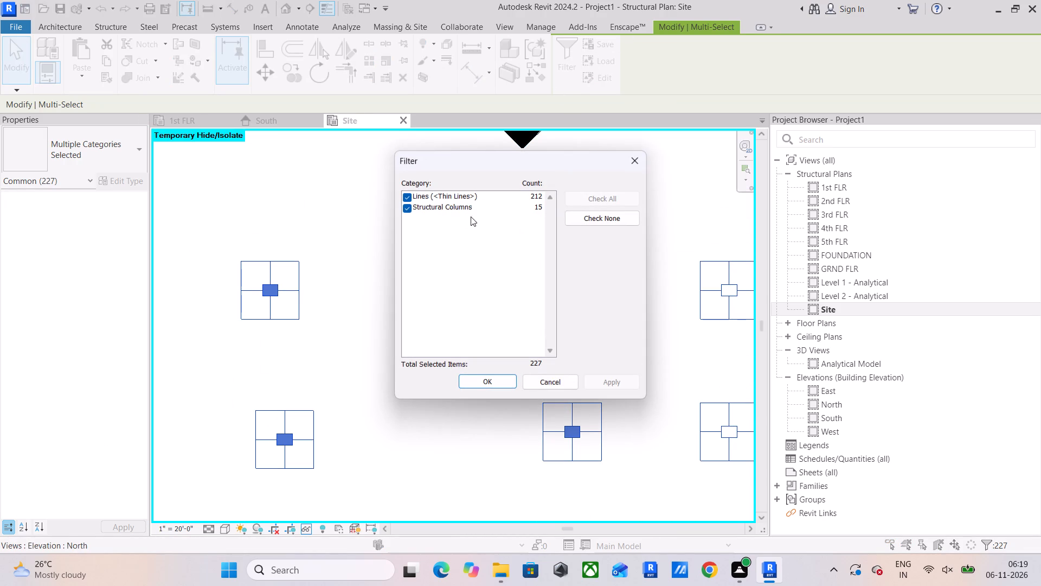
pyautogui.click(428, 196)
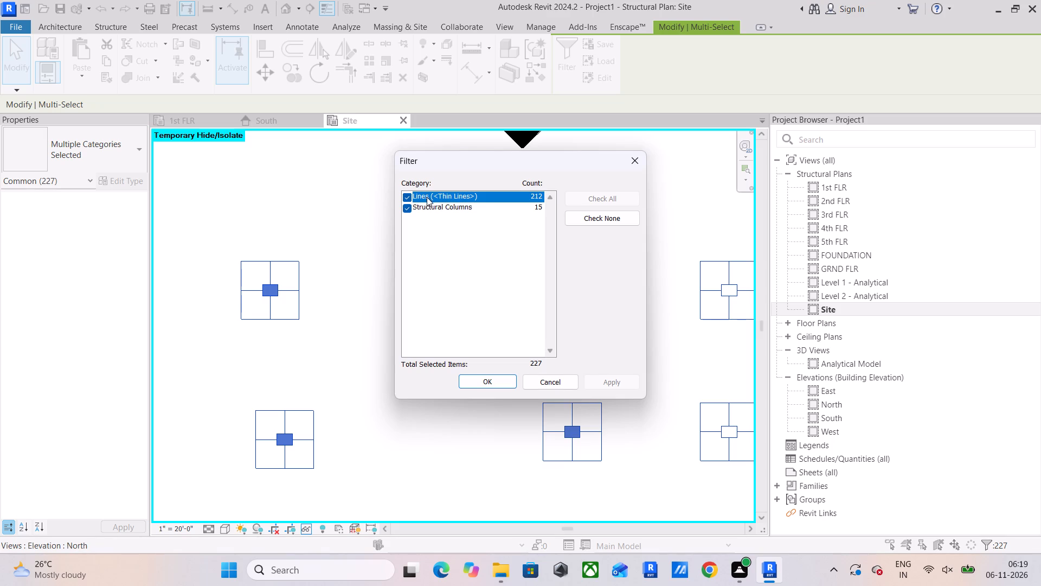
pyautogui.click(406, 193)
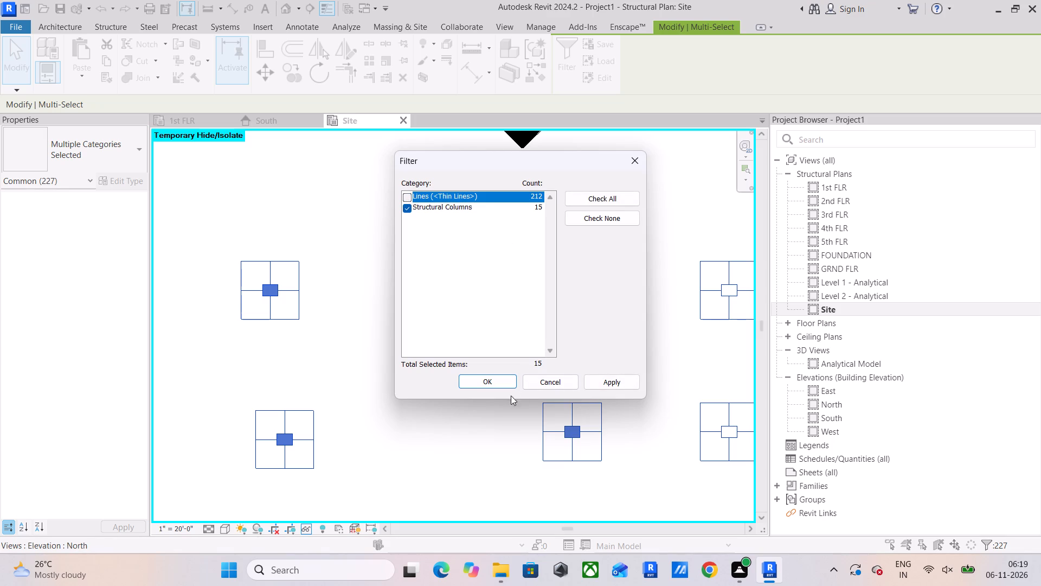
pyautogui.click(494, 378)
# Examine the two northernmost rows to check which footing outlines have a column in the selection.
pyautogui.scroll(-1, 511, 374)
pyautogui.moveTo(635, 370); pyautogui.dragTo(443, 315, button='middle')
pyautogui.scroll(-4, 454, 335)
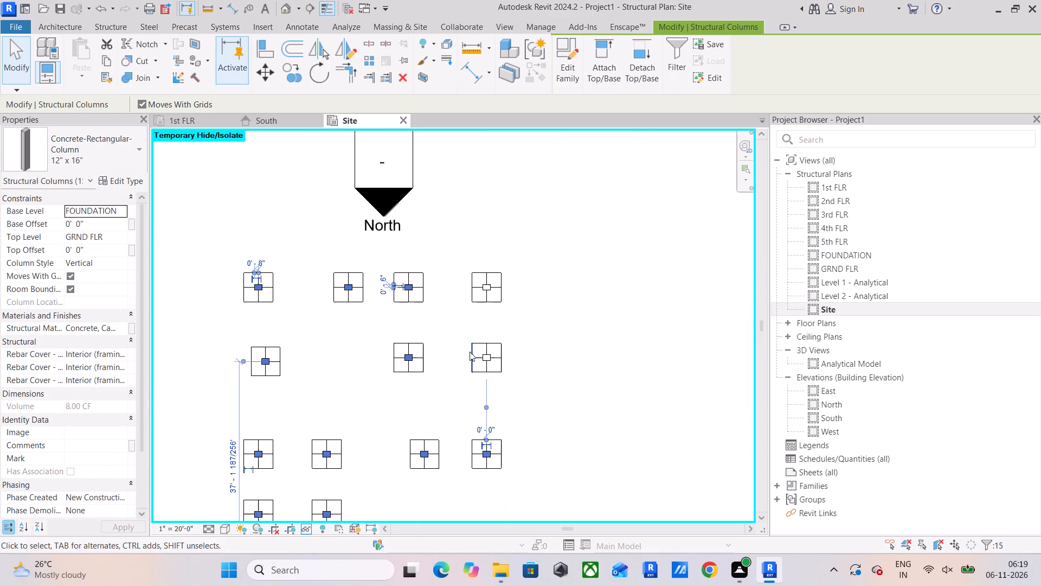
pyautogui.moveTo(470, 352); pyautogui.dragTo(496, 342, button='middle')
pyautogui.scroll(8, 521, 337)
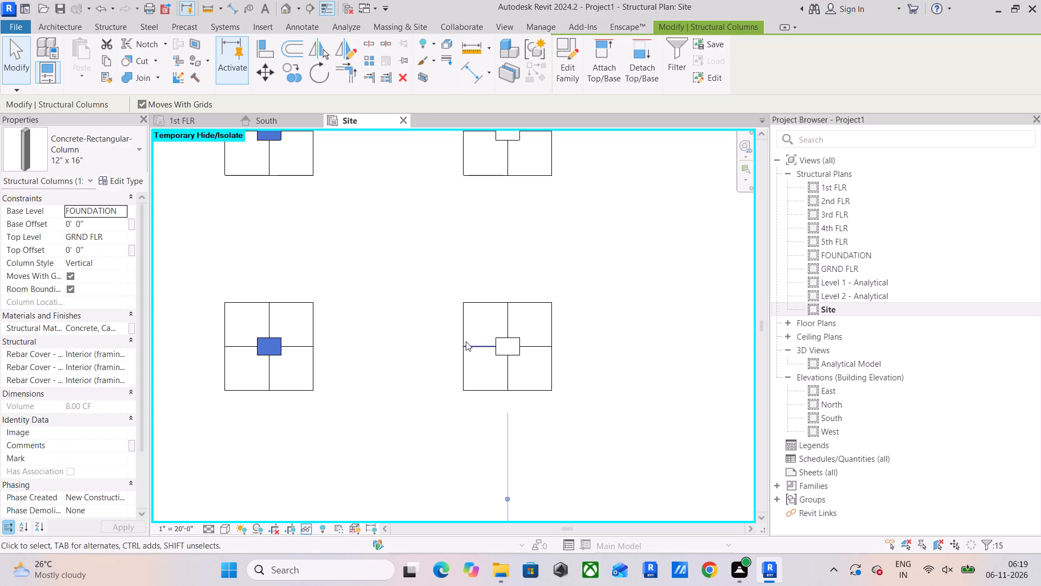
pyautogui.scroll(-8, 287, 314)
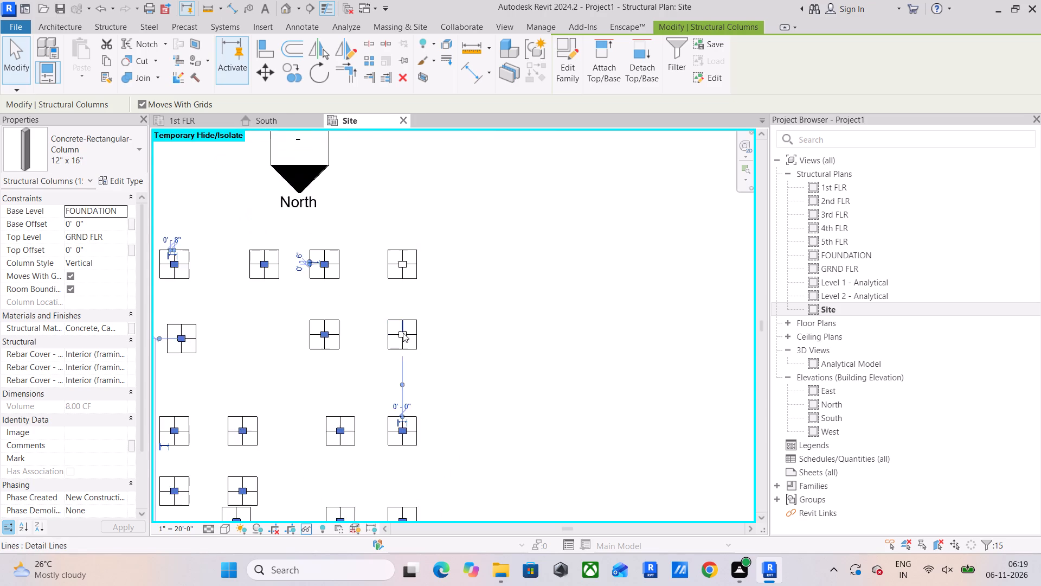
pyautogui.moveTo(403, 333); pyautogui.dragTo(530, 385, button='middle')
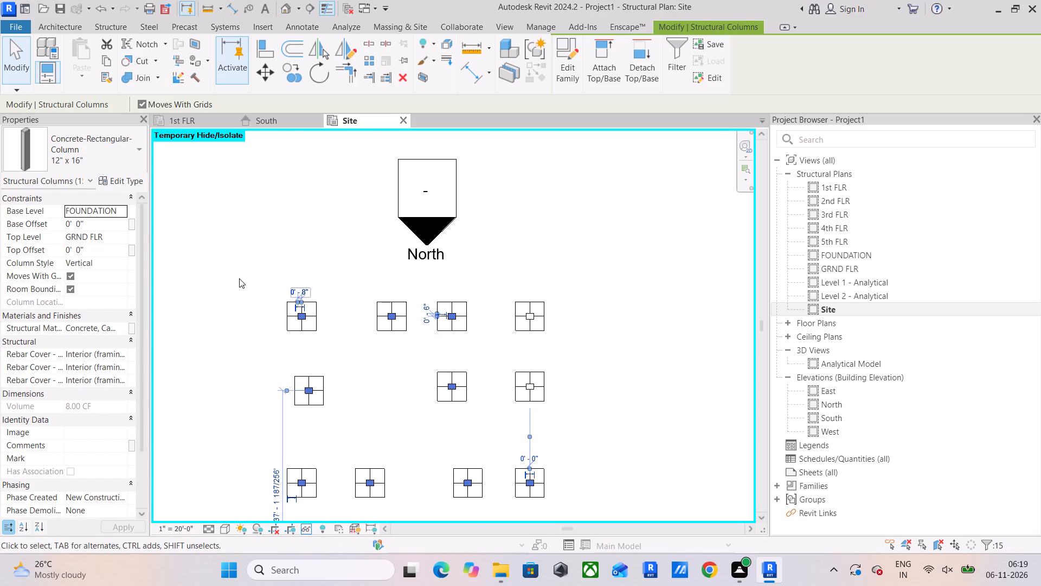
# Set the selected columns' Top Level to GRND FLR and clear the selection.
pyautogui.click(120, 236)
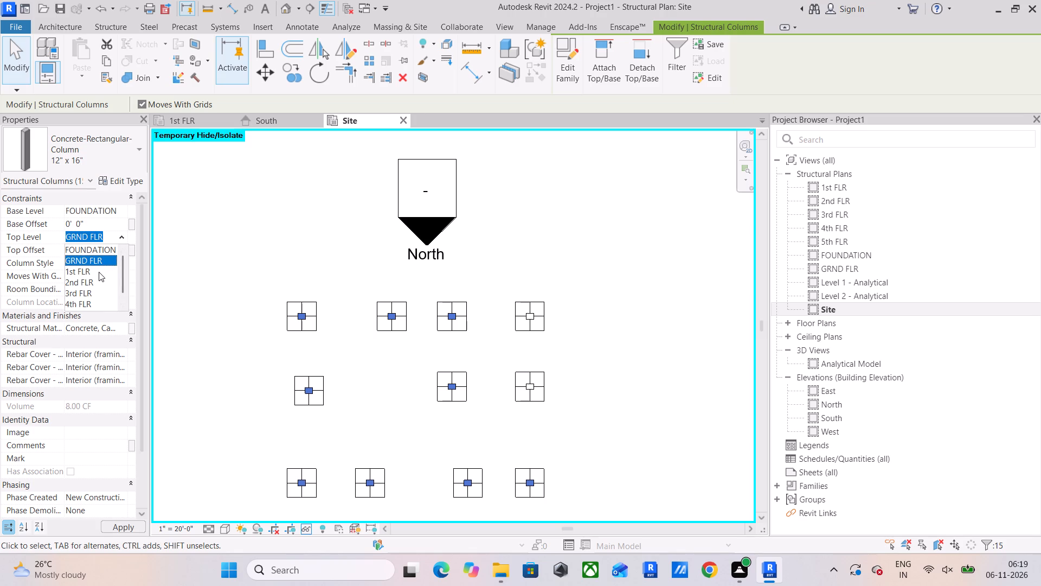
pyautogui.click(99, 257)
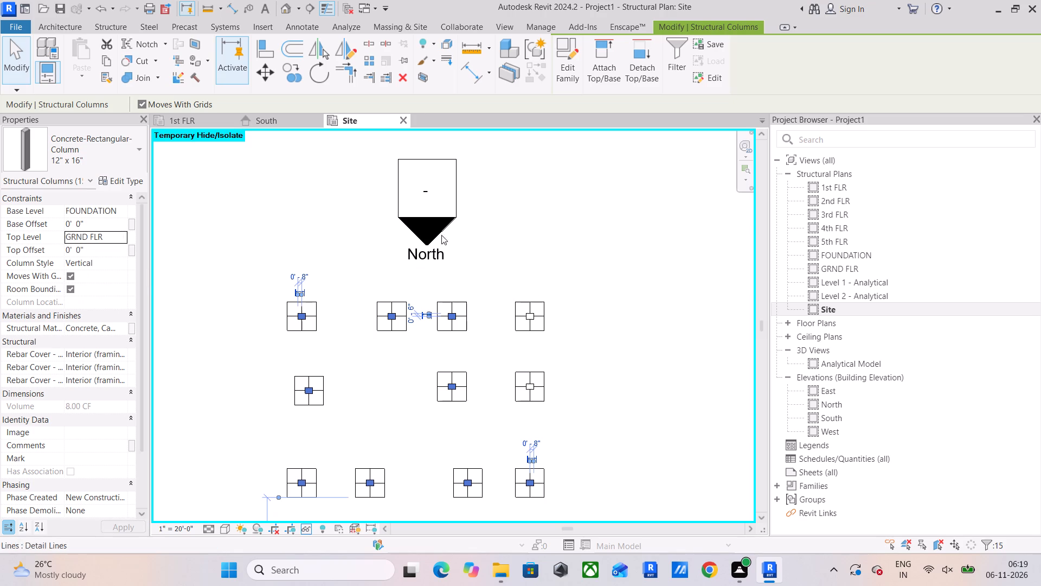
pyautogui.click(195, 206)
# Create a similar 12" x 16" column, rotated with its long side east-west, at the second row's easternmost inner outline.
pyautogui.scroll(3, 583, 342)
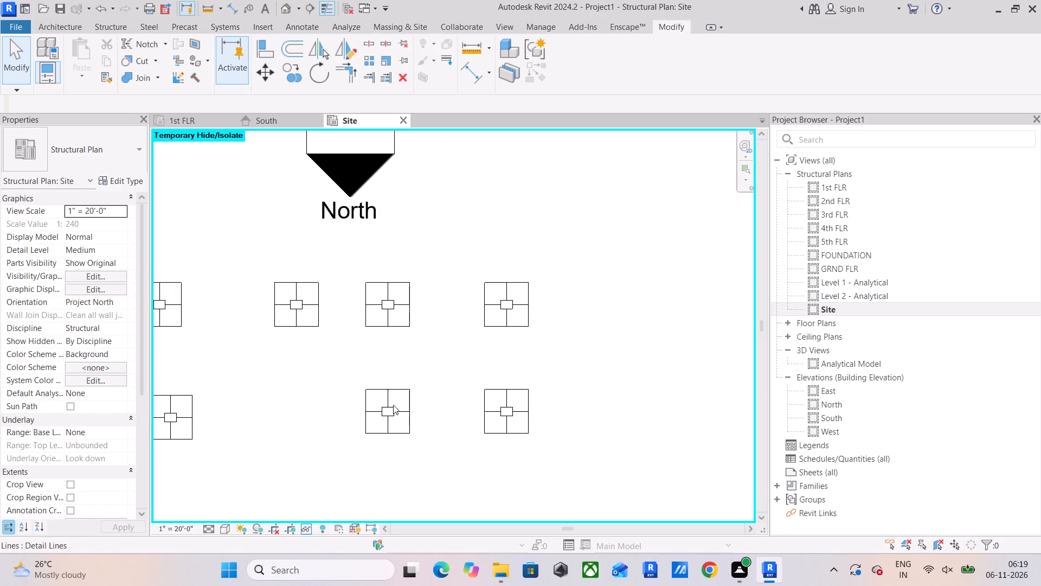
pyautogui.scroll(4, 385, 411)
pyautogui.scroll(4, 606, 413)
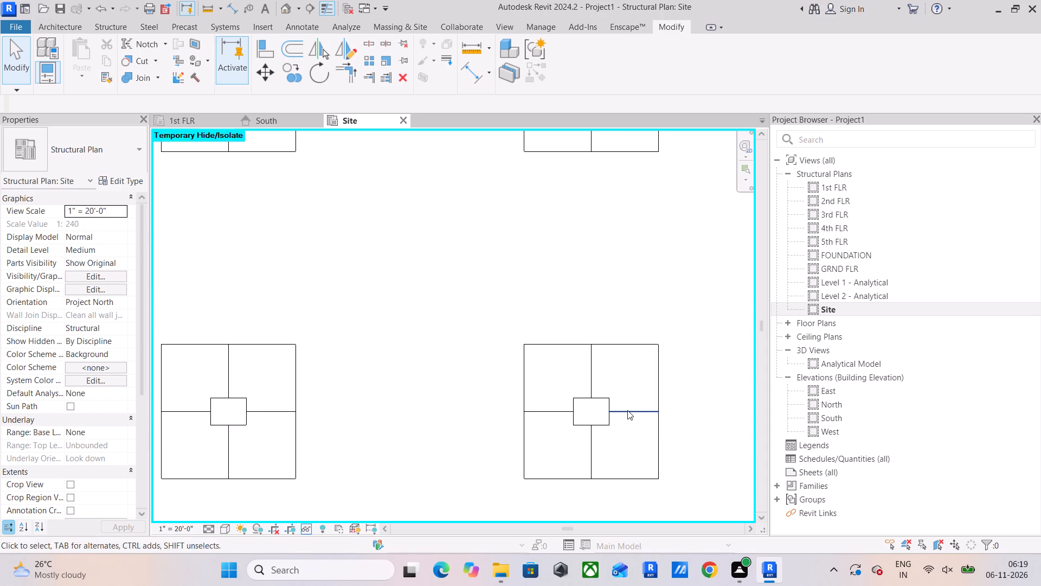
pyautogui.click(237, 415)
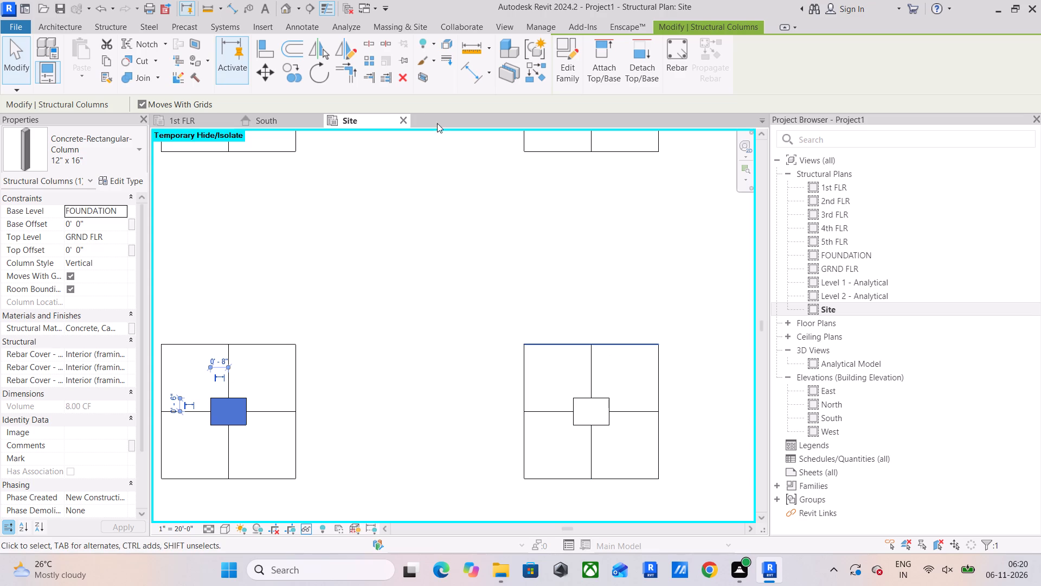
pyautogui.click(543, 73)
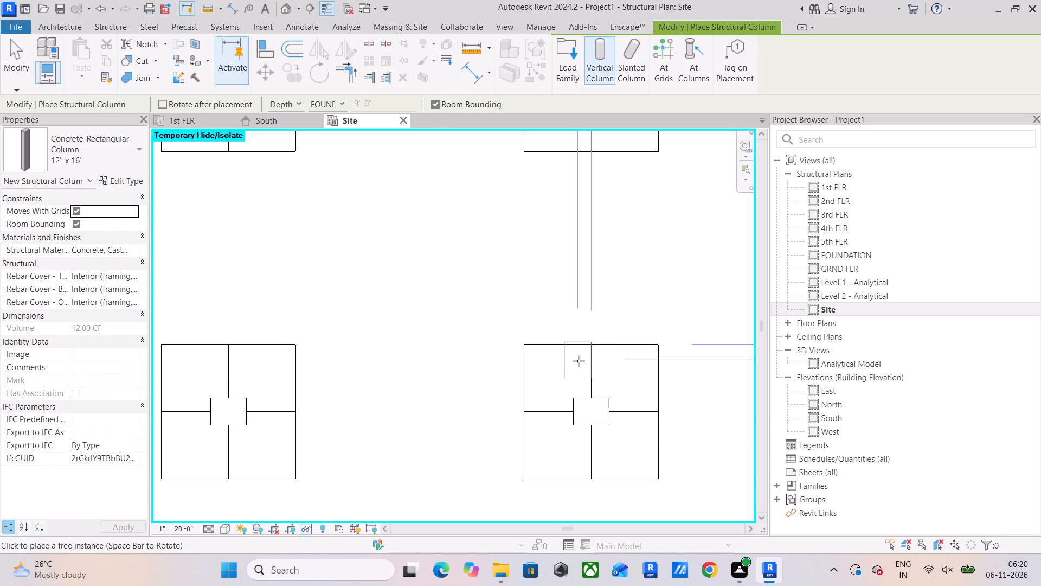
pyautogui.press('space')
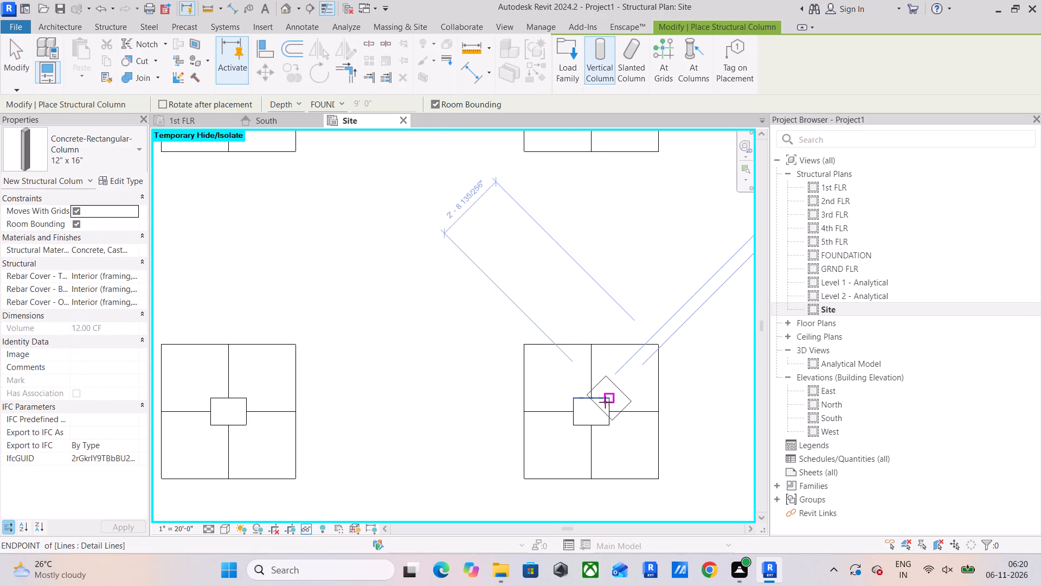
pyautogui.press('v')
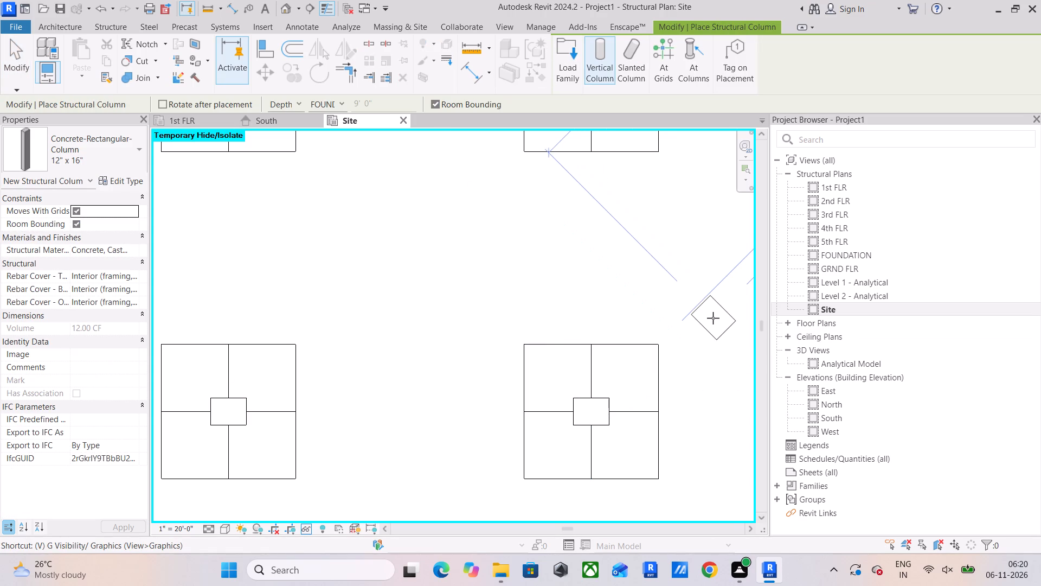
pyautogui.press('space')
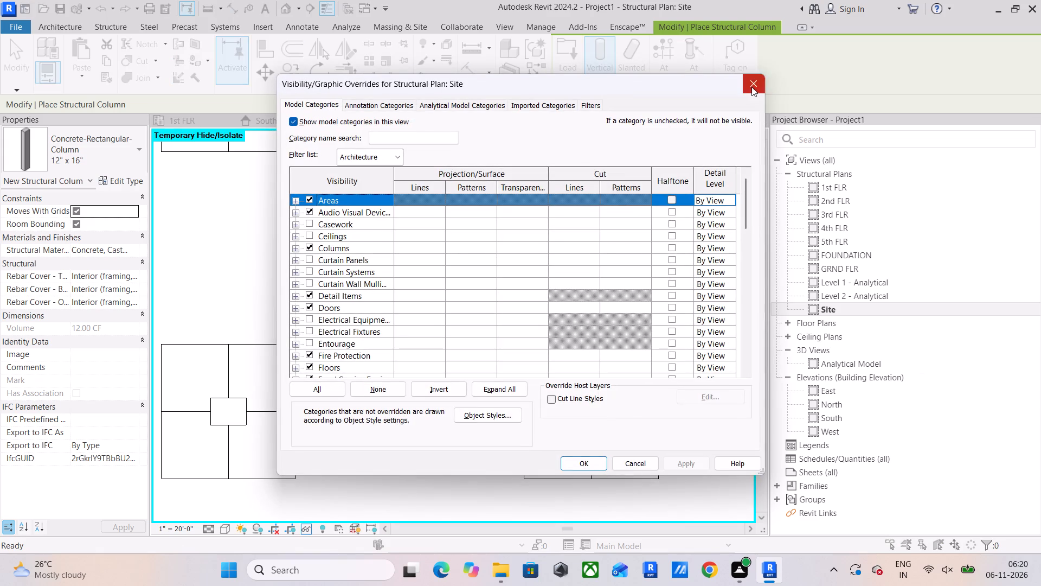
pyautogui.click(746, 93)
pyautogui.press('space')
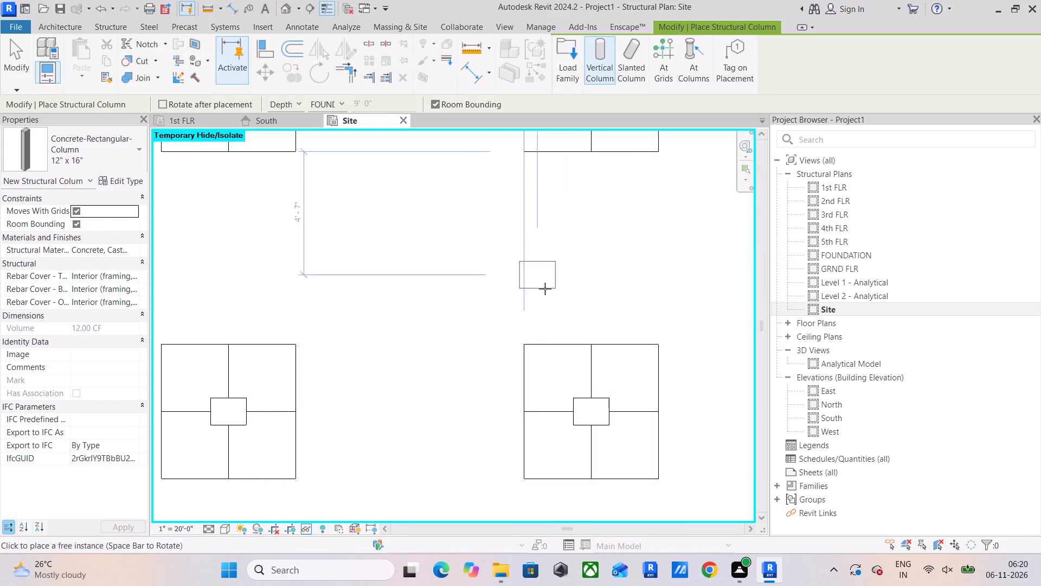
pyautogui.scroll(4, 611, 410)
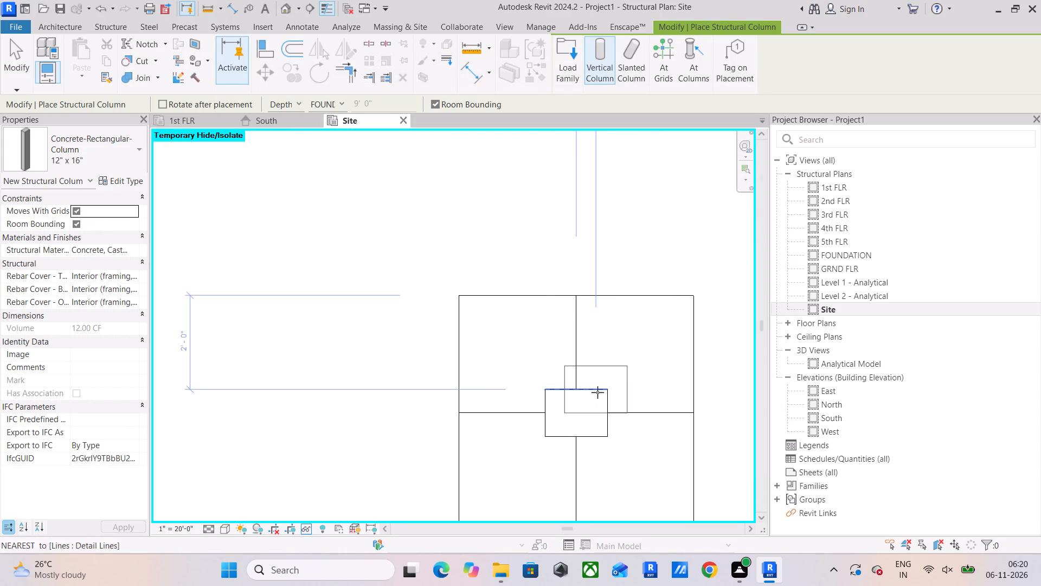
pyautogui.click(597, 392)
# Place another 12" x 16" column at the first row's easternmost inner outline and finish placing columns.
pyautogui.scroll(-3, 597, 392)
pyautogui.moveTo(598, 386); pyautogui.dragTo(500, 585, button='middle')
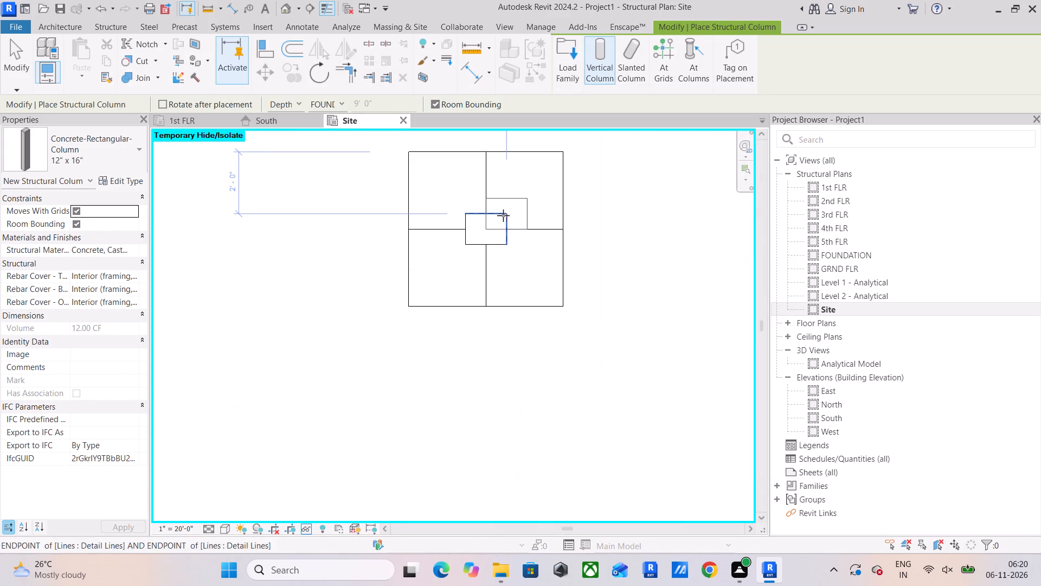
pyautogui.click(494, 216)
pyautogui.press('Escape')
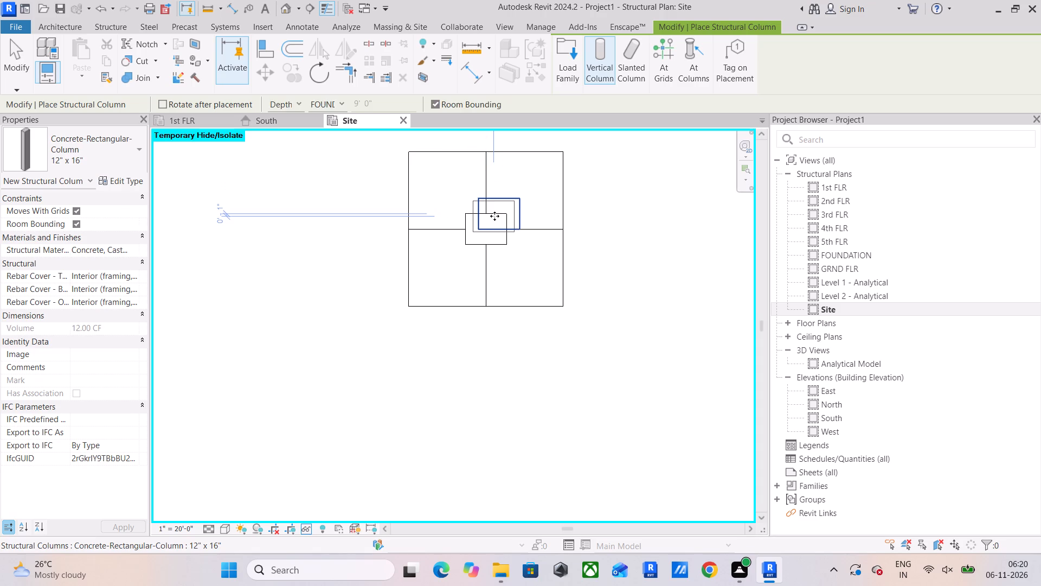
pyautogui.press('Escape')
pyautogui.press('Escape')
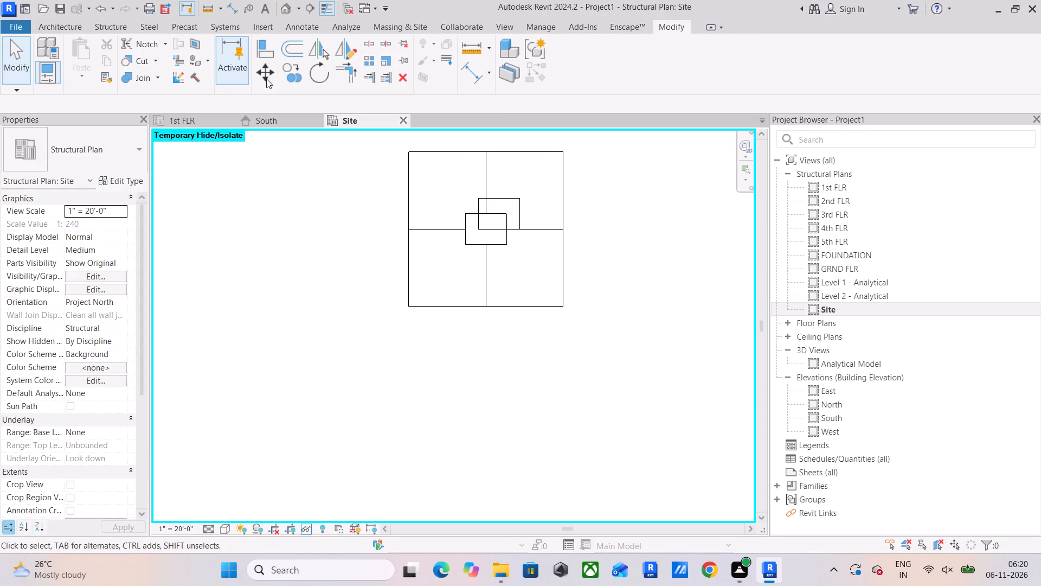
# Align the south and west edges of the first row's easternmost column with the matching edges of its inner outline.
pyautogui.click(258, 51)
pyautogui.scroll(4, 504, 270)
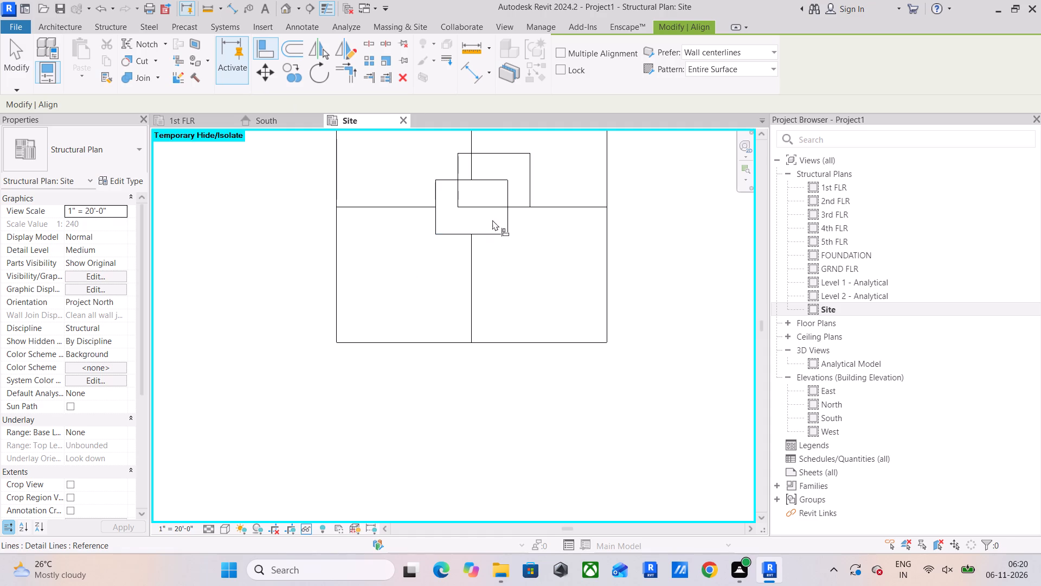
pyautogui.click(480, 242)
pyautogui.click(485, 232)
pyautogui.click(489, 207)
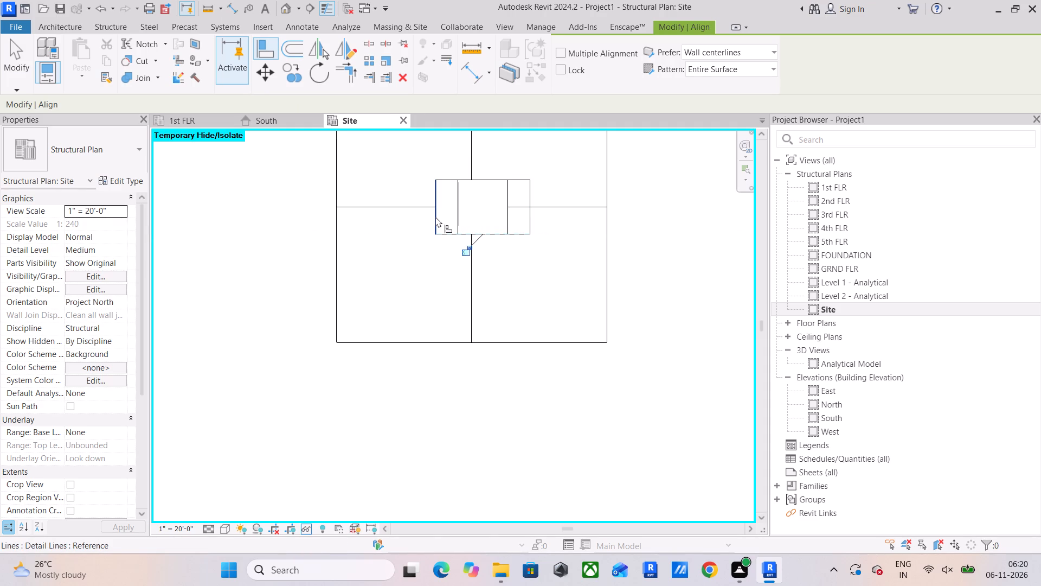
pyautogui.click(435, 216)
pyautogui.click(459, 219)
# Align the west and north edges of the second row's easternmost column with its inner outline, and finish the Align command.
pyautogui.scroll(-9, 499, 286)
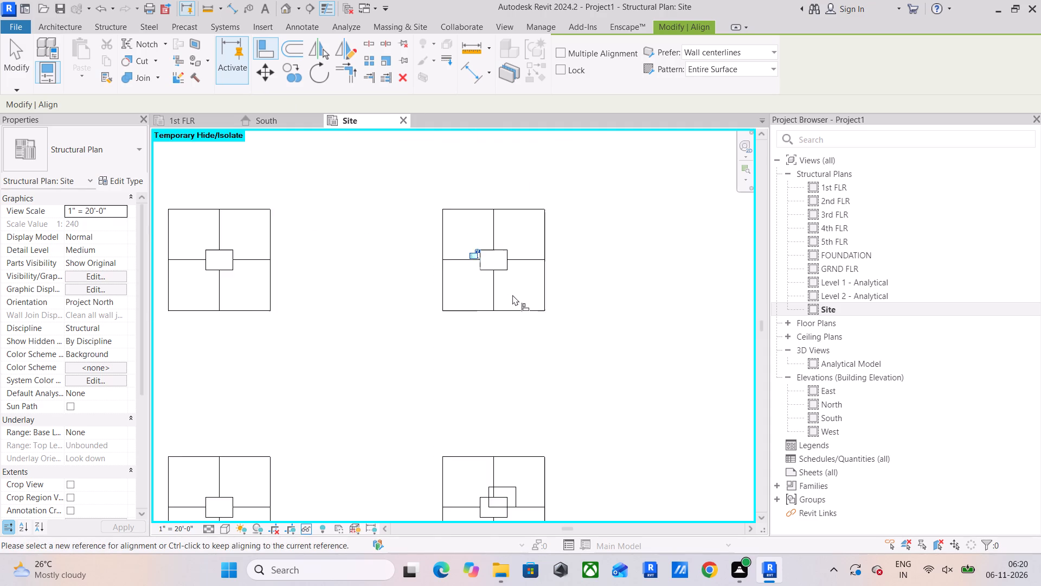
pyautogui.moveTo(512, 295); pyautogui.dragTo(525, 217, button='middle')
pyautogui.scroll(5, 518, 354)
pyautogui.scroll(4, 485, 386)
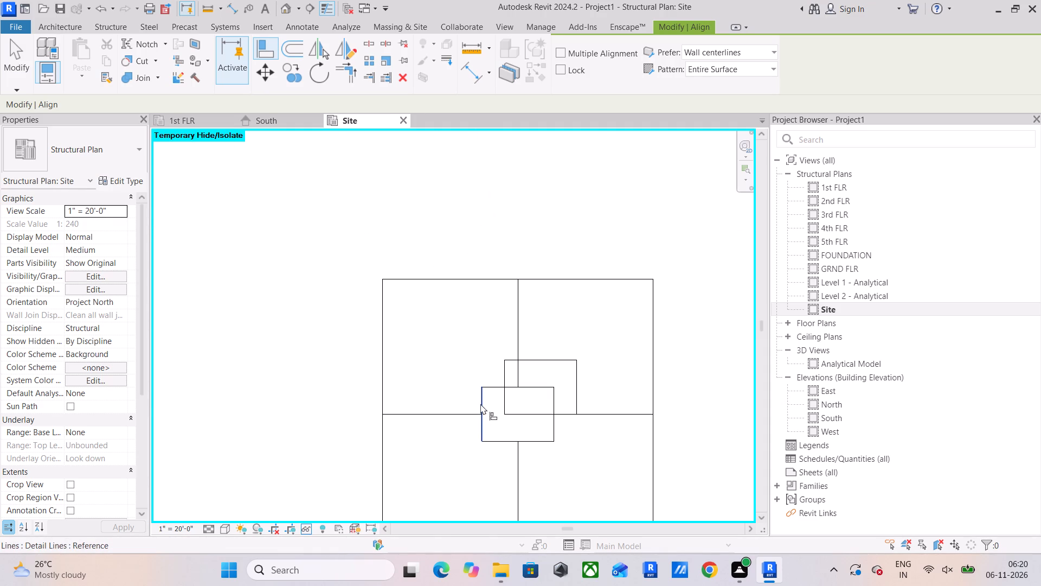
pyautogui.click(480, 402)
pyautogui.click(510, 396)
pyautogui.moveTo(535, 441); pyautogui.dragTo(535, 436)
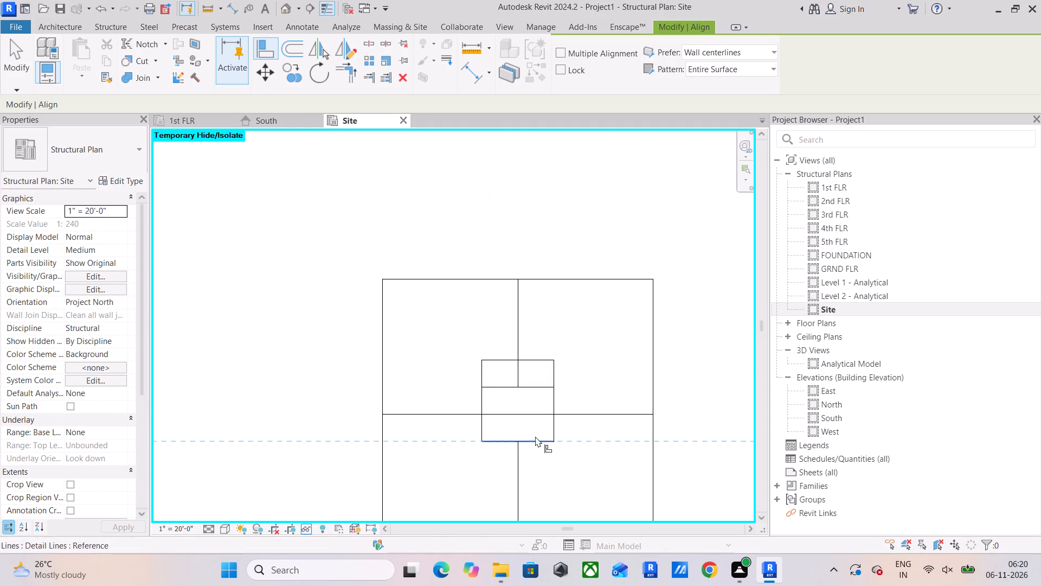
pyautogui.moveTo(535, 436); pyautogui.dragTo(535, 426)
pyautogui.click(583, 457)
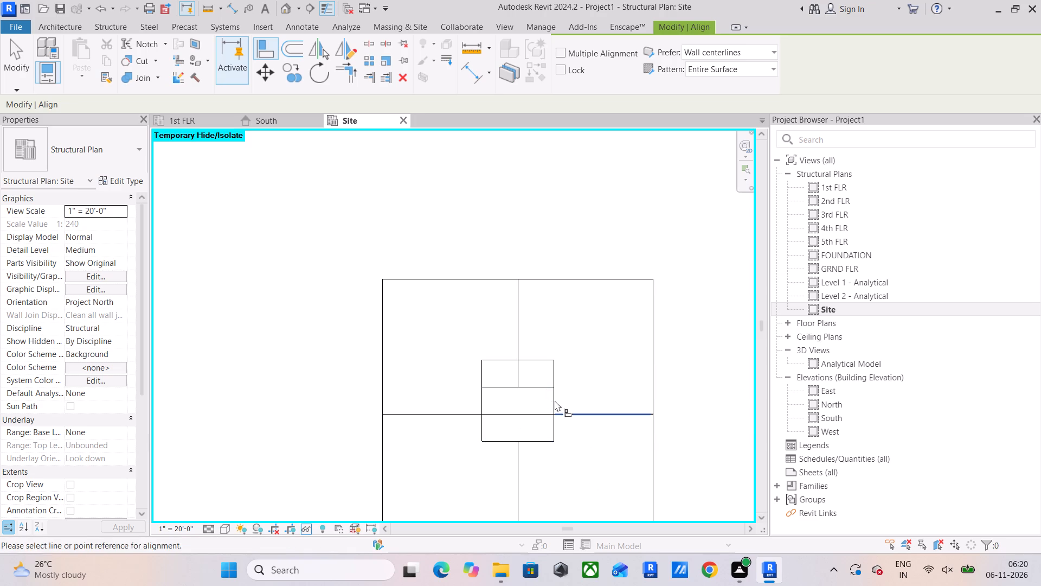
pyautogui.click(545, 389)
pyautogui.click(535, 356)
pyautogui.scroll(-9, 536, 388)
pyautogui.moveTo(543, 393); pyautogui.dragTo(610, 379, button='middle')
pyautogui.scroll(-4, 615, 373)
pyautogui.moveTo(615, 373); pyautogui.dragTo(615, 294, button='middle')
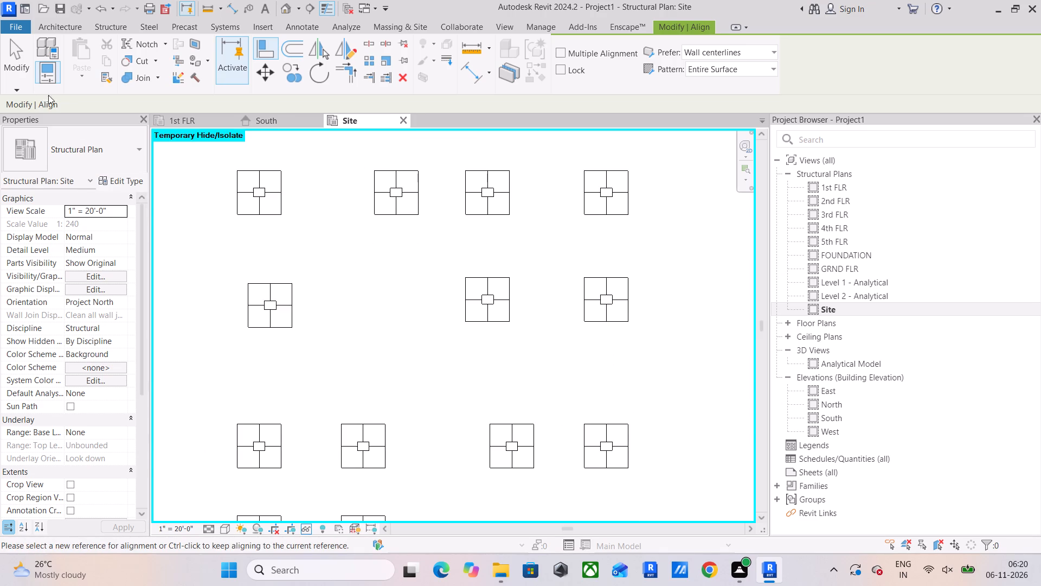
pyautogui.click(9, 65)
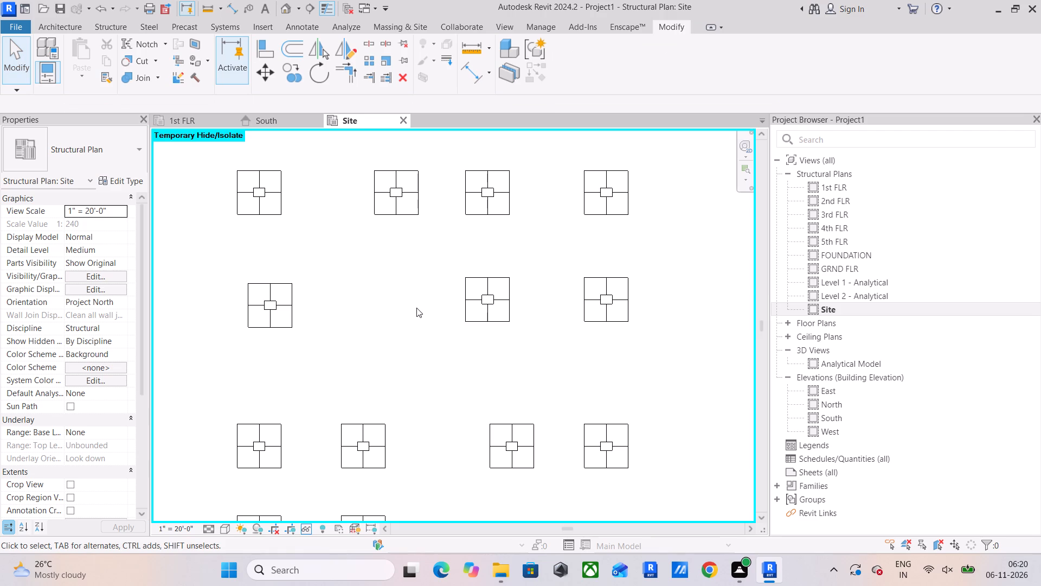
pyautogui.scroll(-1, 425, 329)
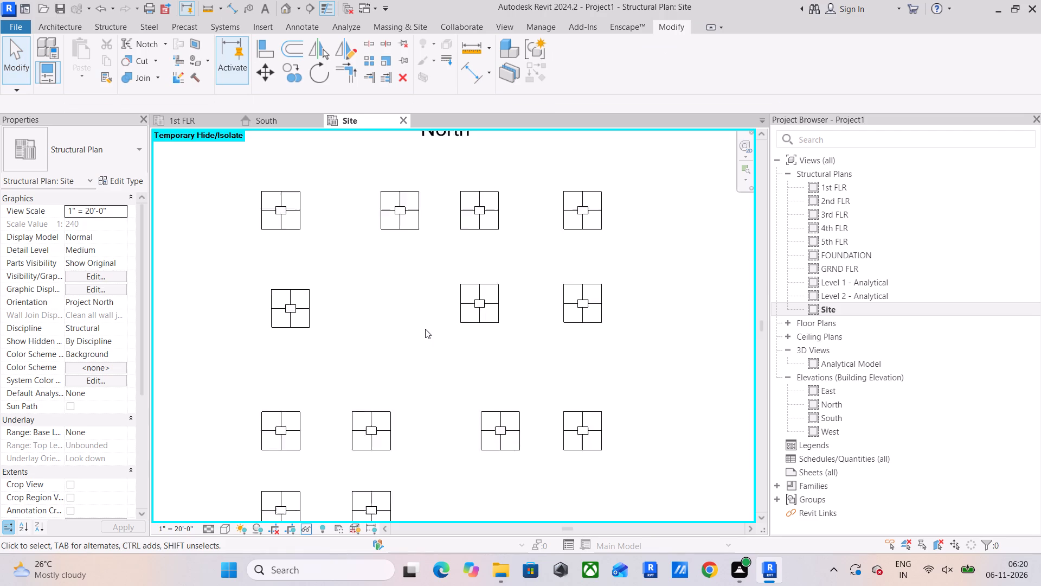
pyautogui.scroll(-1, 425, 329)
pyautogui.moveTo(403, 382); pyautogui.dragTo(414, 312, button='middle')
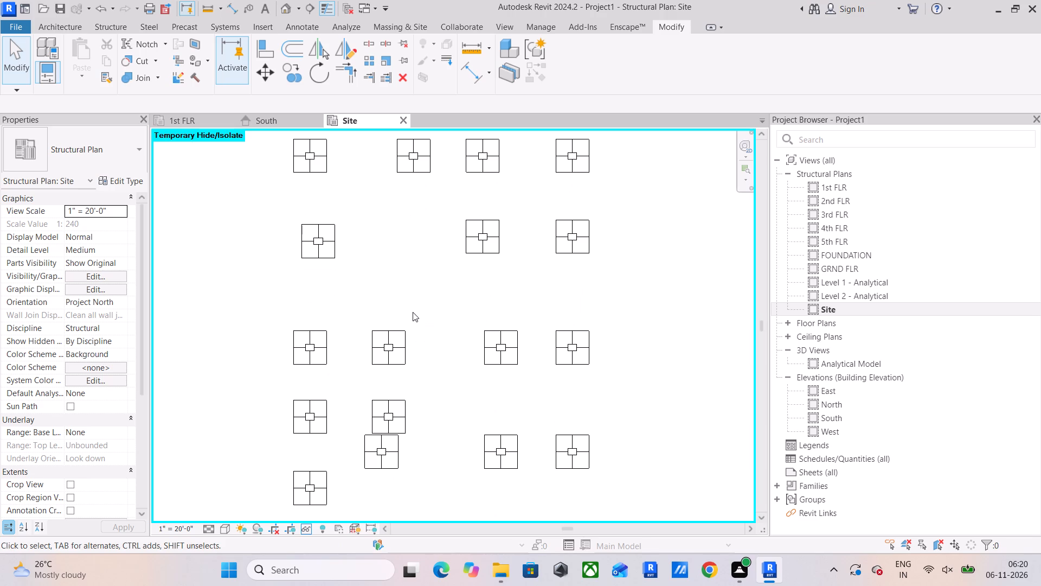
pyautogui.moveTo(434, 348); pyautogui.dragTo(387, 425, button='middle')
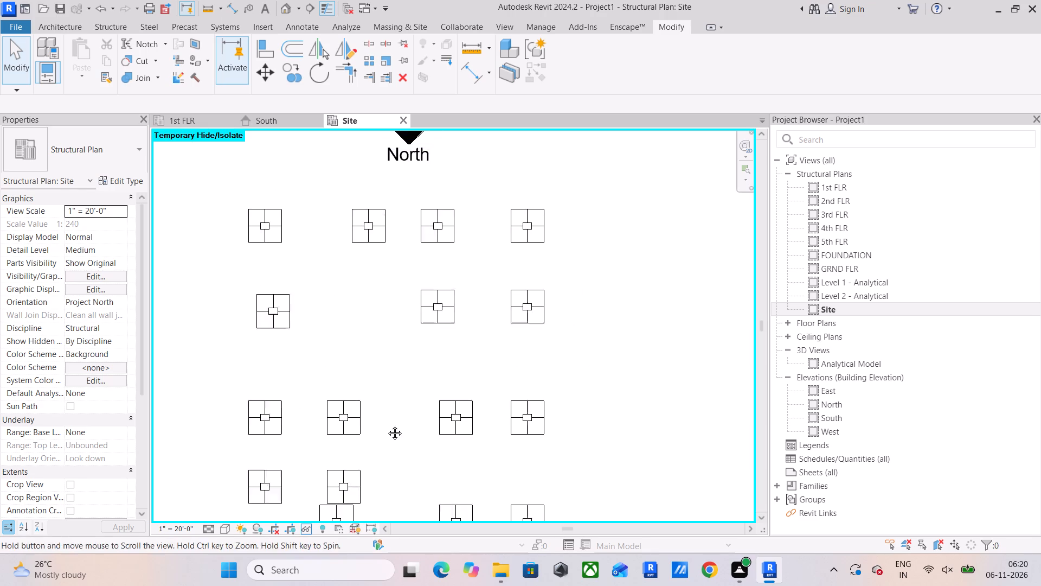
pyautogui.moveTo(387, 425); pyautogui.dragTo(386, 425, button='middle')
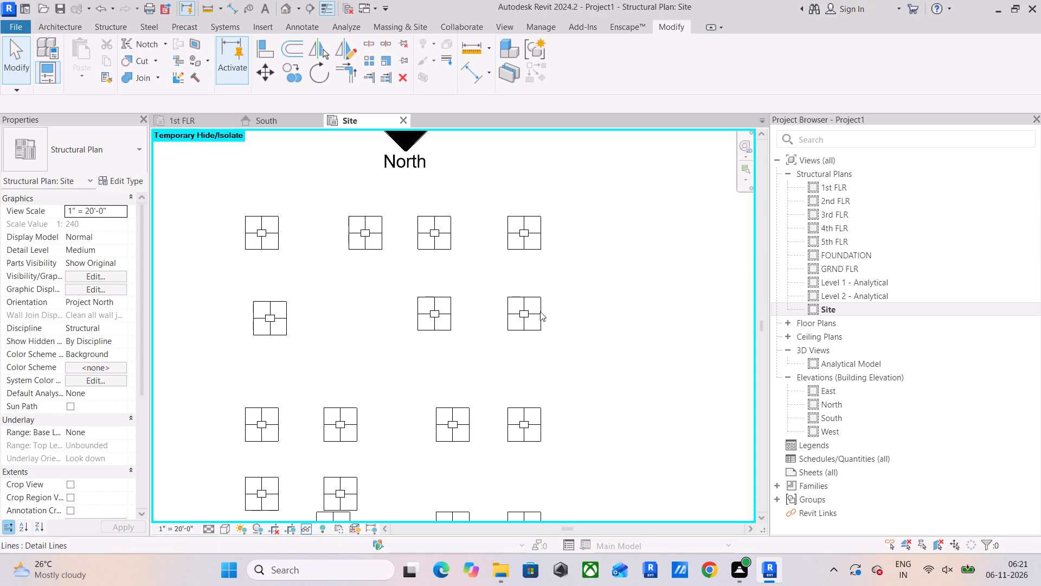
# Open the GRND FLR structural plan and temporarily hide the imported office building.dwg.
pyautogui.doubleClick(844, 267)
pyautogui.scroll(4, 500, 313)
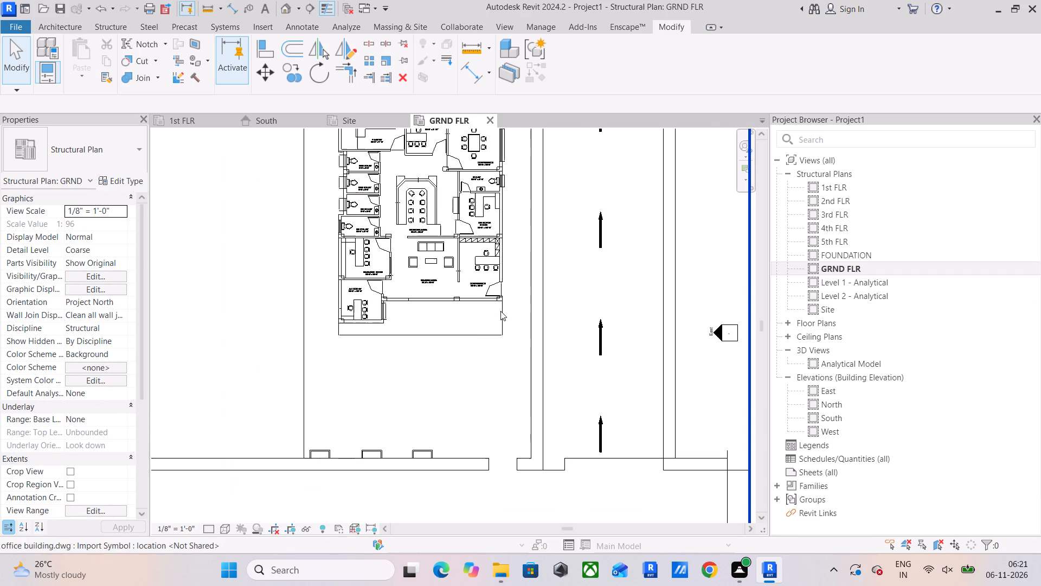
pyautogui.scroll(4, 470, 319)
pyautogui.click(449, 351)
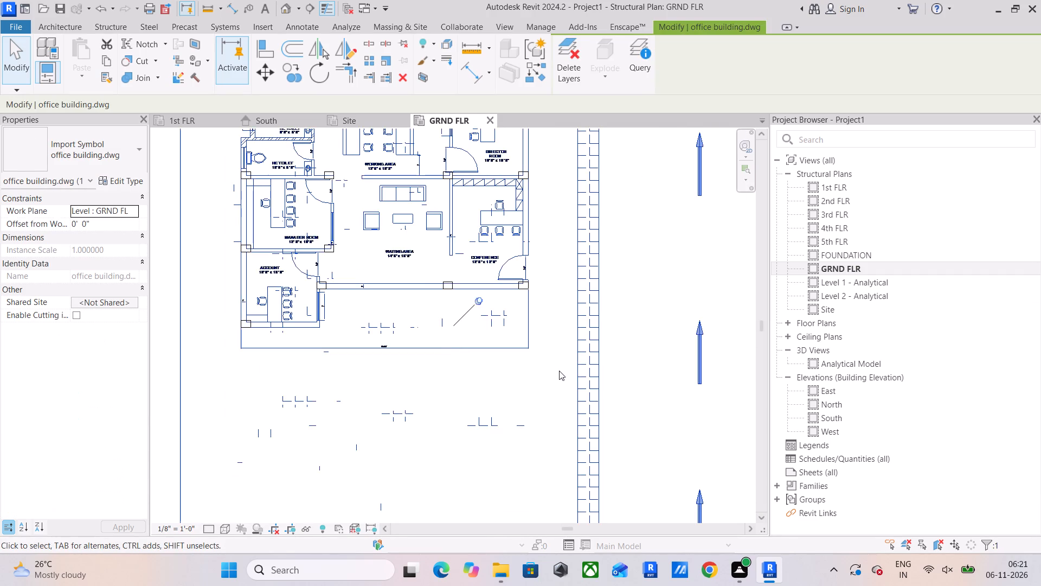
pyautogui.scroll(-5, 562, 371)
pyautogui.write('HH')
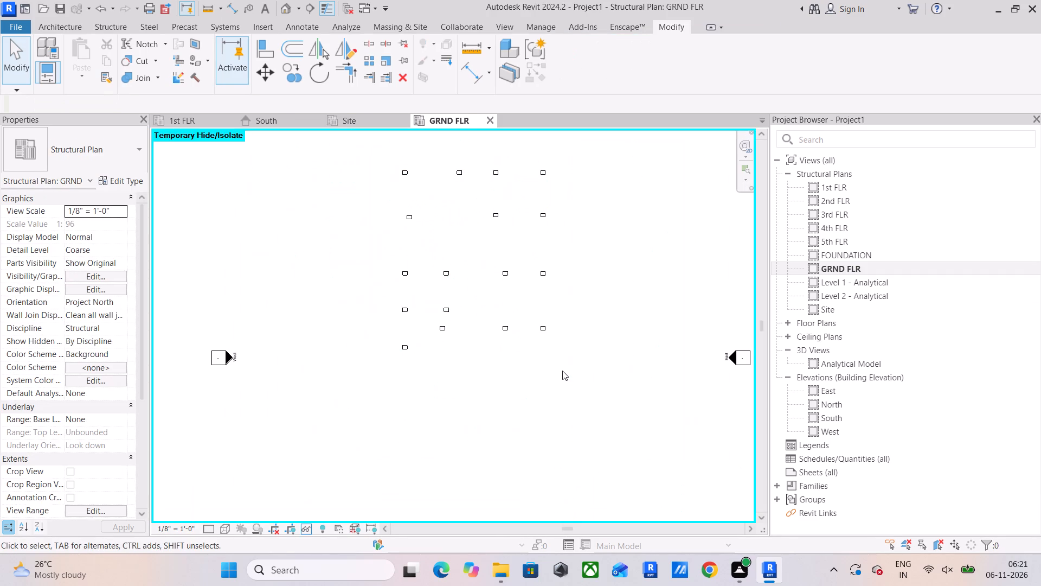
pyautogui.scroll(4, 445, 222)
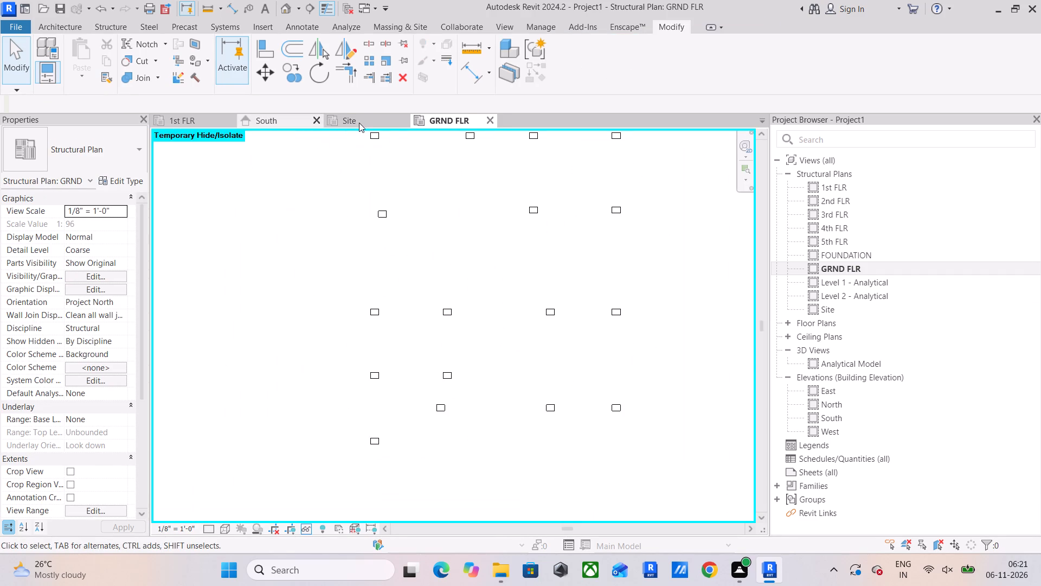
# In the Site plan, start an isolated foundation and duplicate the Footing-Rectangular 72" x 48" x 18" type under the name 5'.
pyautogui.click(359, 123)
pyautogui.scroll(-4, 436, 346)
pyautogui.moveTo(436, 346); pyautogui.dragTo(487, 399, button='middle')
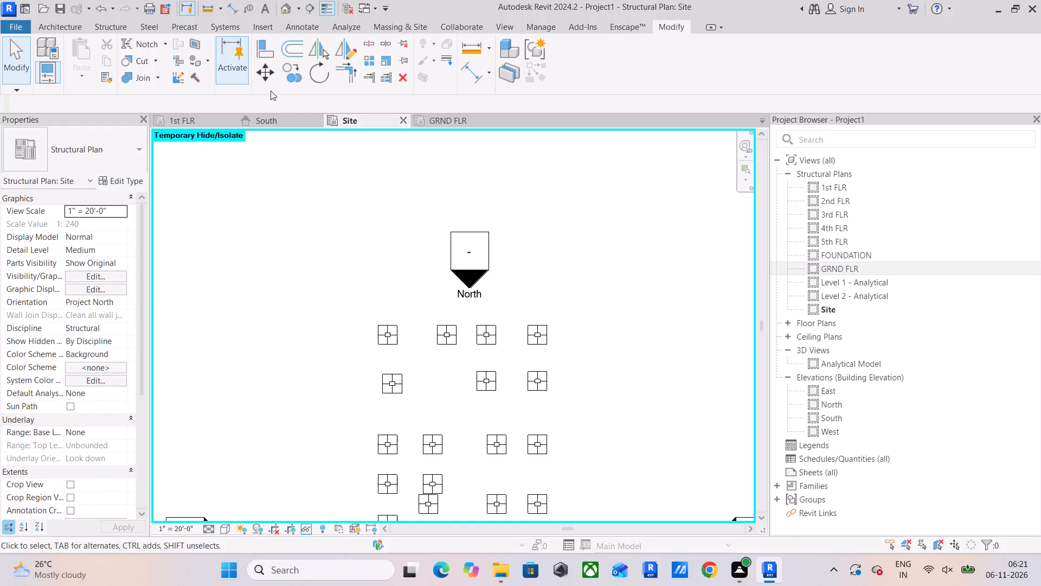
pyautogui.click(91, 29)
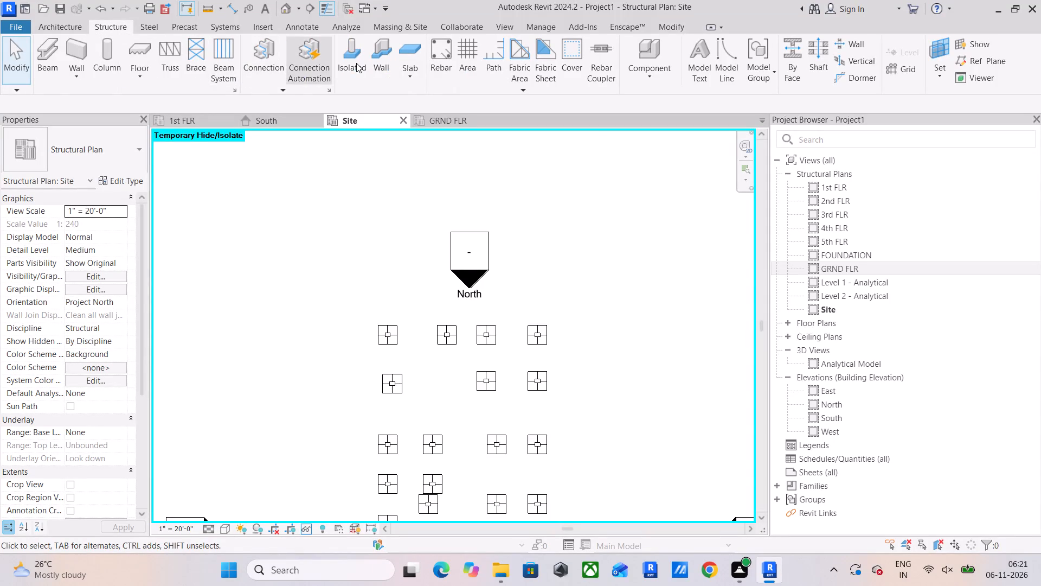
pyautogui.click(356, 63)
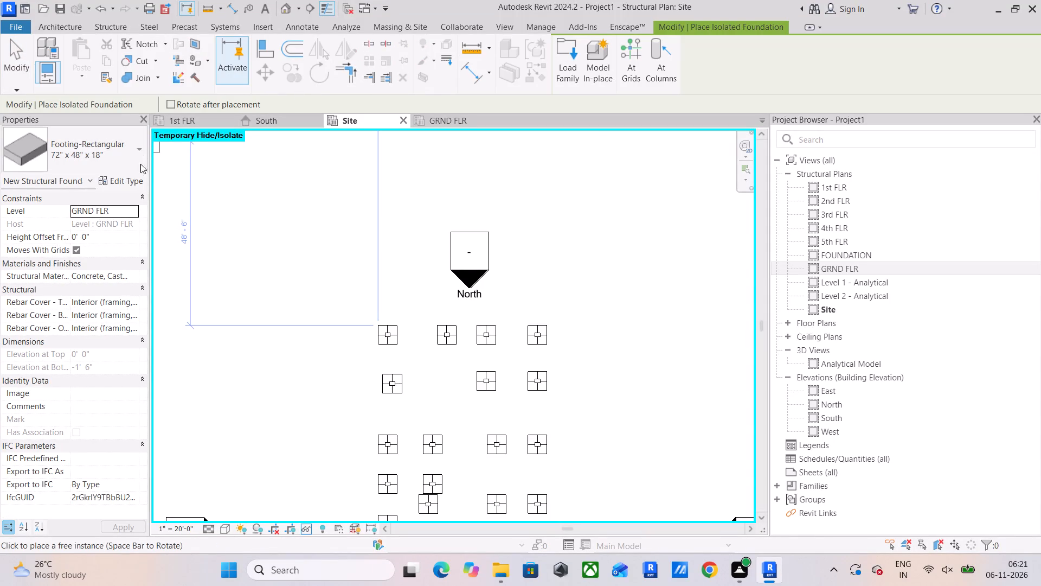
pyautogui.click(138, 156)
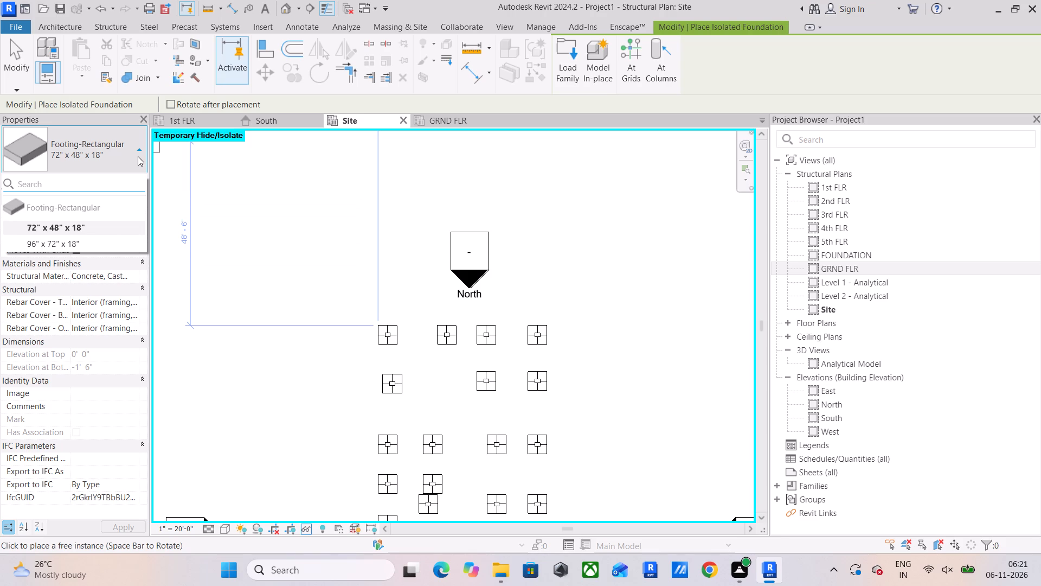
pyautogui.click(138, 156)
pyautogui.click(135, 182)
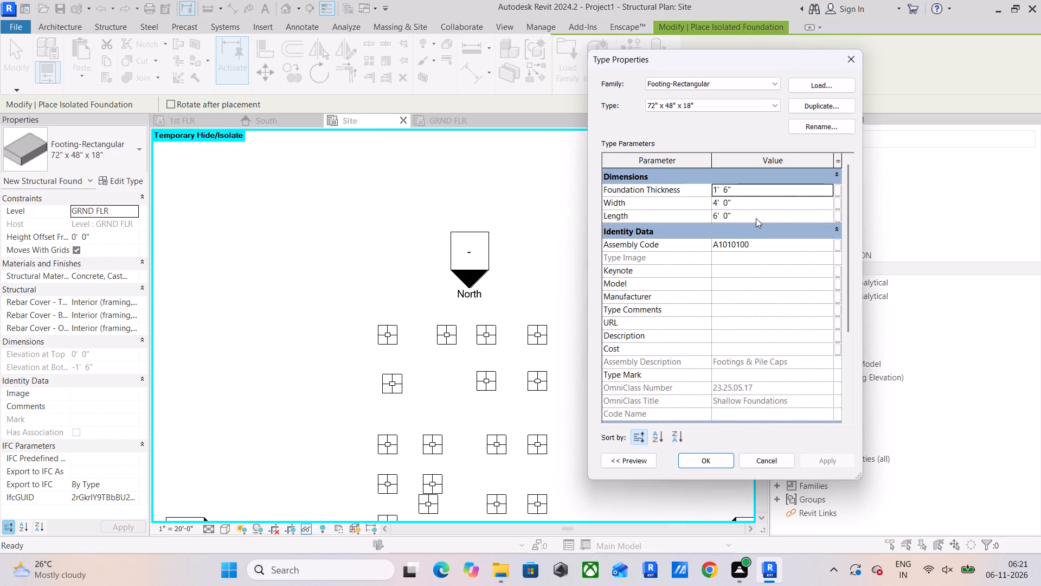
pyautogui.click(815, 95)
pyautogui.click(812, 109)
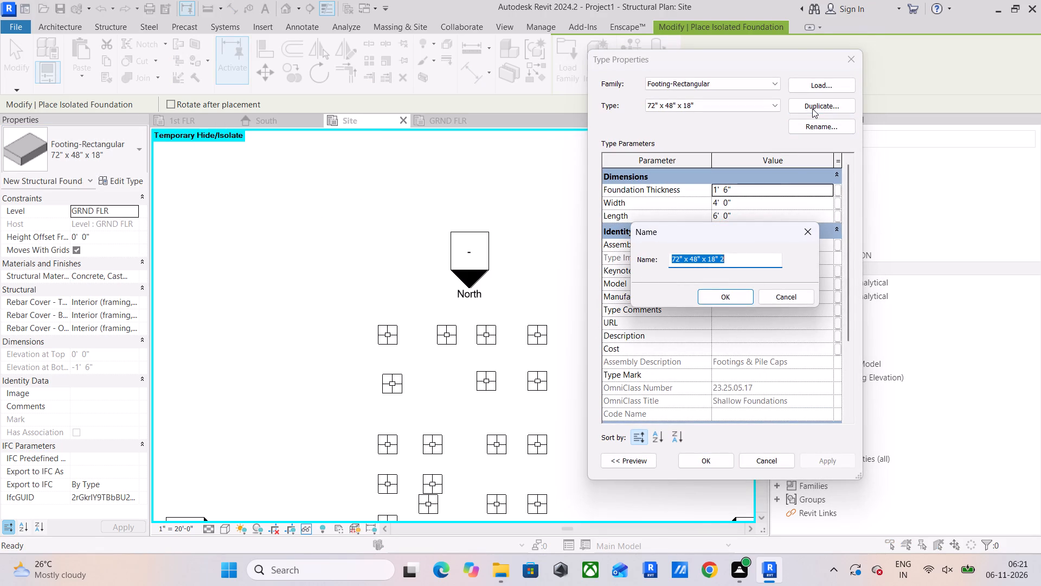
pyautogui.press('5')
pyautogui.press("'")
pyautogui.press('Return')
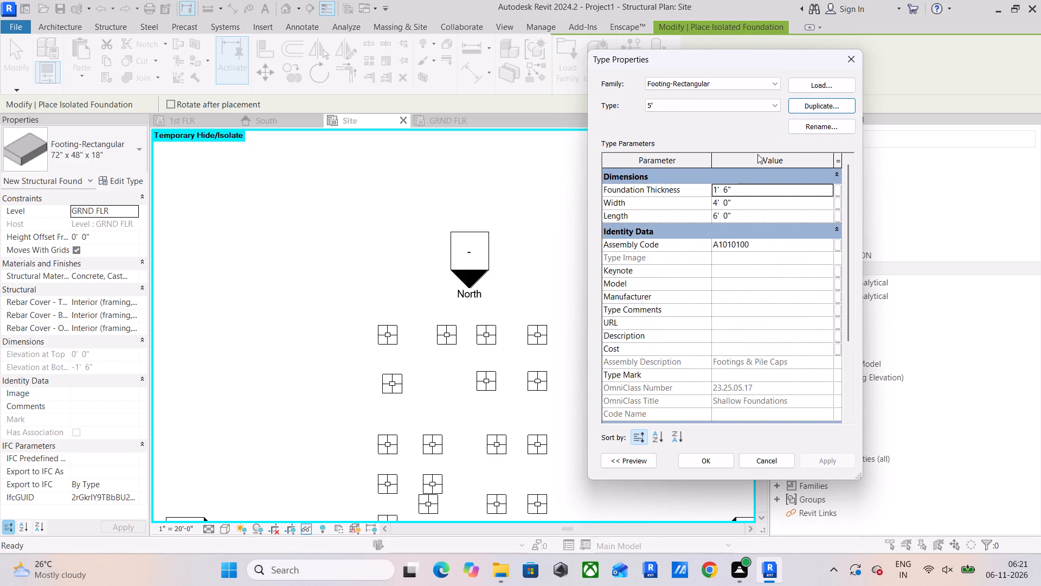
# Set the 5' footing type's width and length to 5' each and apply the type properties.
pyautogui.click(750, 201)
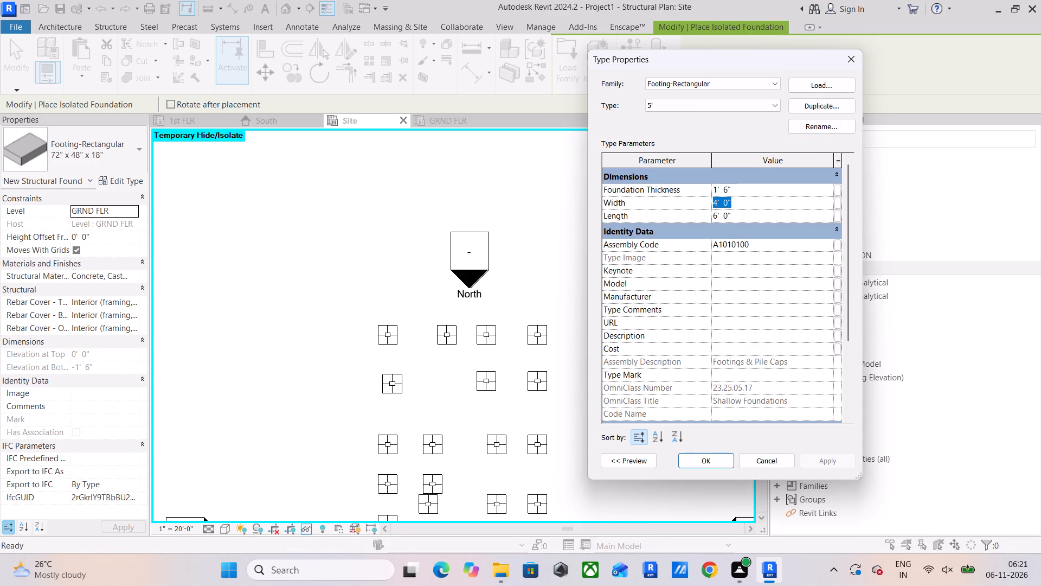
pyautogui.press('5')
pyautogui.press("'")
pyautogui.press('Return')
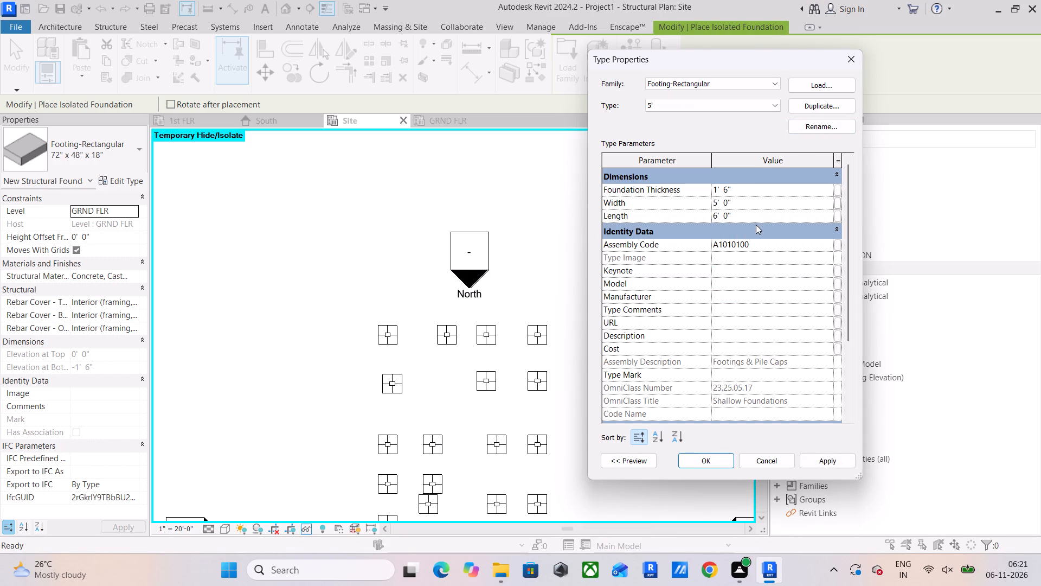
pyautogui.click(759, 219)
pyautogui.write("5'")
pyautogui.press('Return')
pyautogui.click(823, 463)
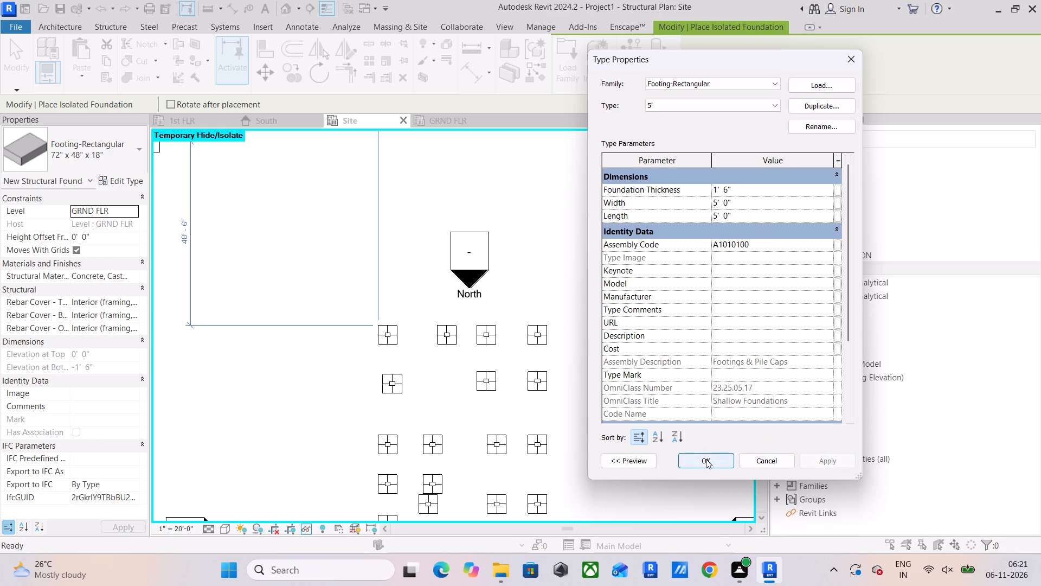
pyautogui.click(706, 459)
# Place 5' footings roughly over the three westernmost footing outlines of the first row.
pyautogui.scroll(8, 385, 329)
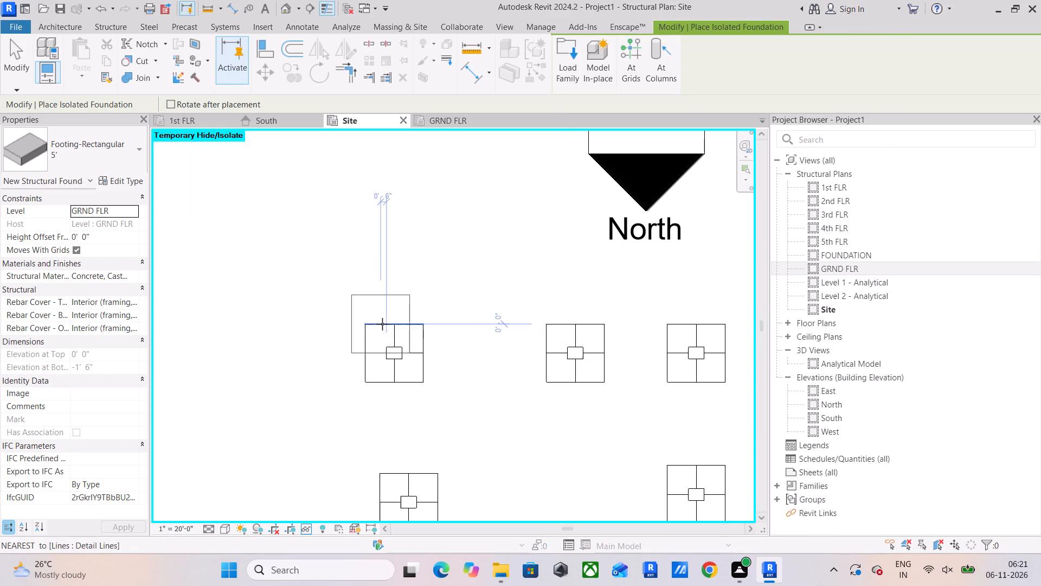
pyautogui.click(382, 324)
pyautogui.click(588, 320)
pyautogui.click(709, 317)
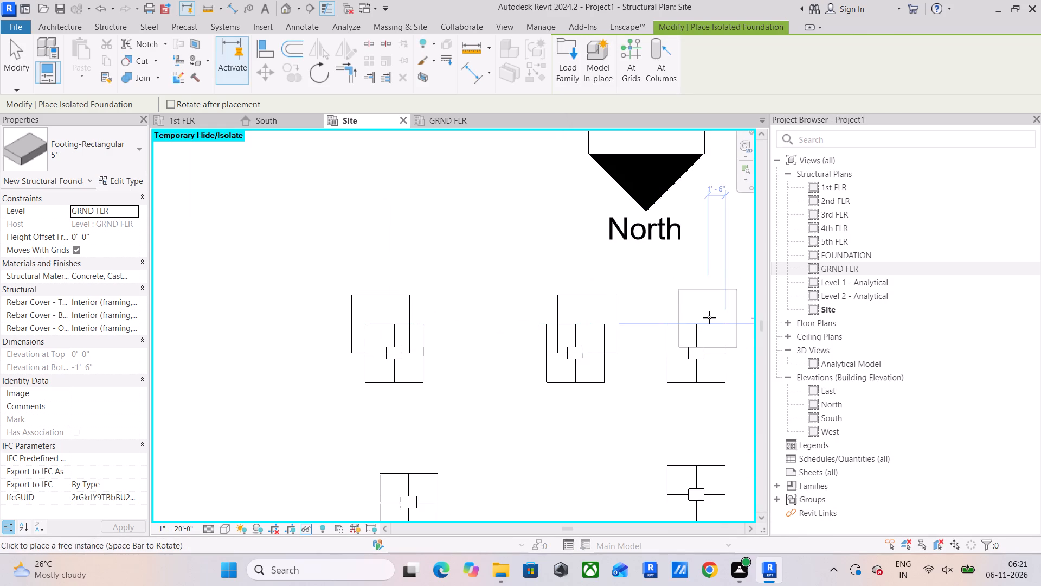
# Place 5' footings roughly over the first row's easternmost outline and all three outlines of the second row.
pyautogui.scroll(1, 607, 389)
pyautogui.moveTo(607, 389); pyautogui.dragTo(576, 256, button='middle')
pyautogui.click(661, 329)
pyautogui.moveTo(626, 339); pyautogui.dragTo(210, 346, button='middle')
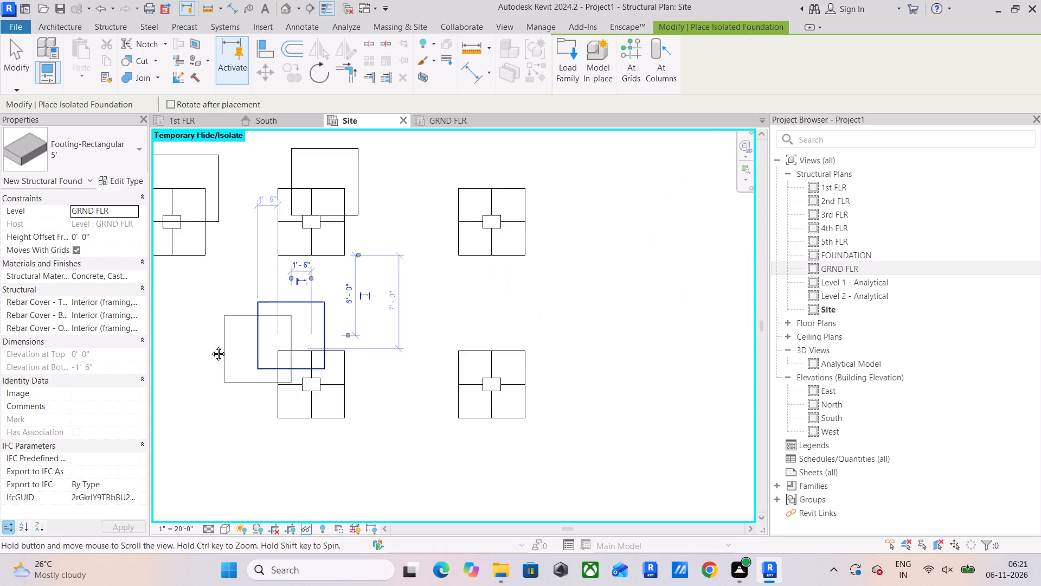
pyautogui.moveTo(210, 346); pyautogui.dragTo(205, 346, button='middle')
pyautogui.click(473, 196)
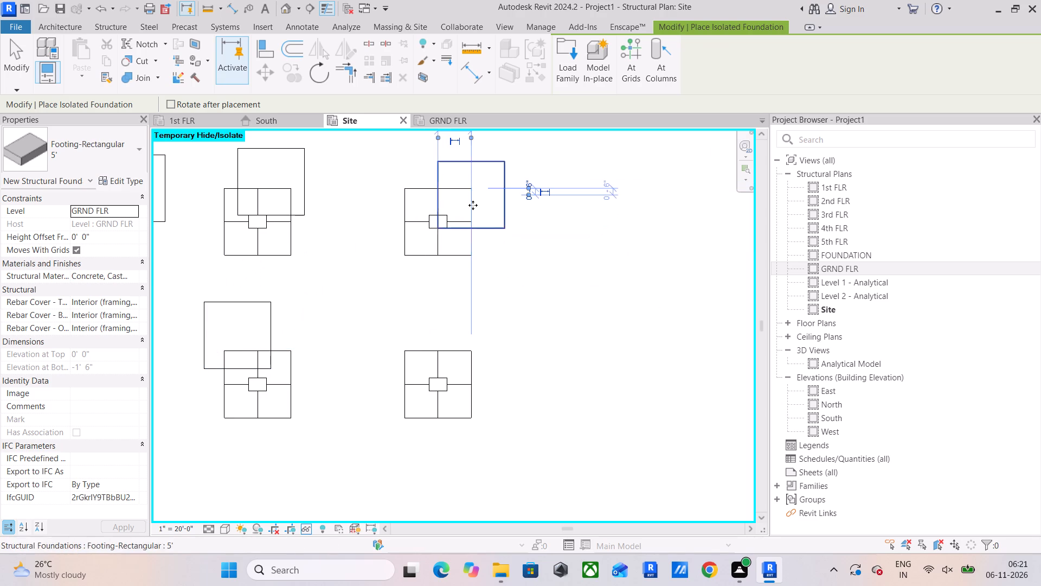
pyautogui.click(408, 366)
pyautogui.moveTo(408, 366); pyautogui.dragTo(593, 300, button='middle')
pyautogui.scroll(-2, 509, 317)
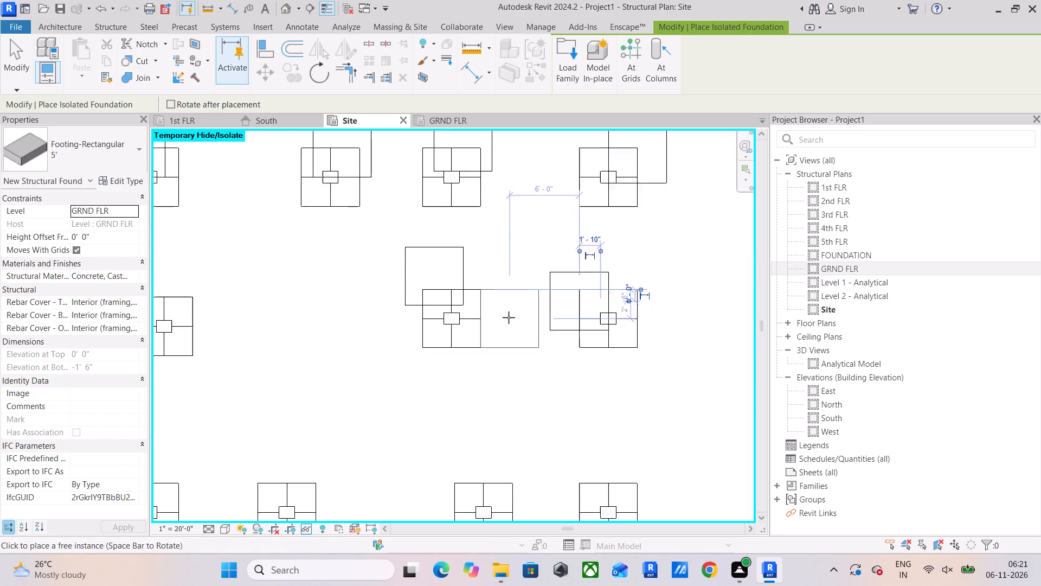
pyautogui.scroll(-1, 509, 317)
pyautogui.moveTo(508, 318); pyautogui.dragTo(583, 309, button='middle')
pyautogui.click(350, 298)
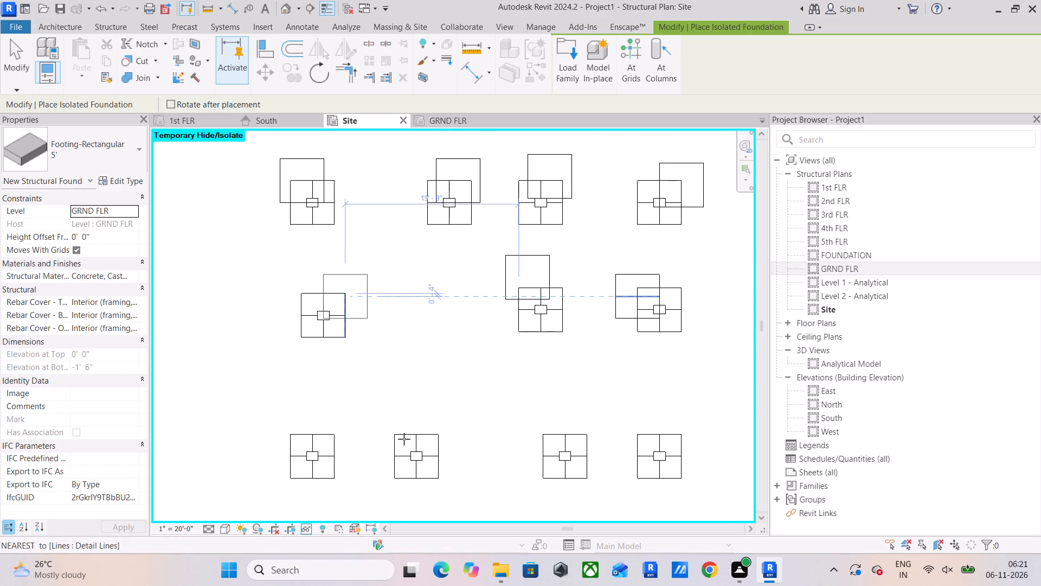
# Place 5' footings roughly over the four outlines of the third row.
pyautogui.moveTo(405, 432); pyautogui.dragTo(400, 432)
pyautogui.click(304, 432)
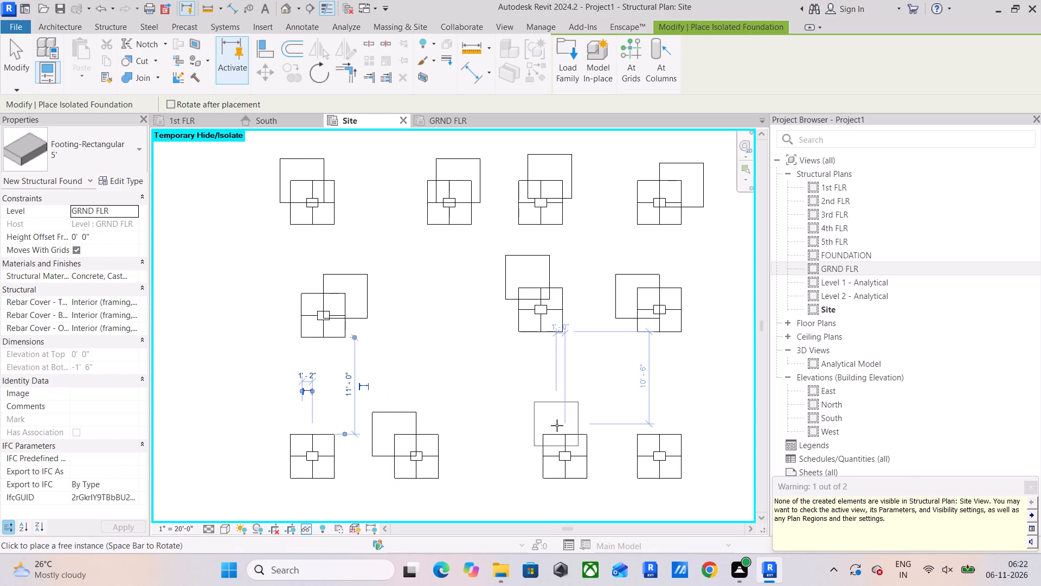
pyautogui.click(551, 436)
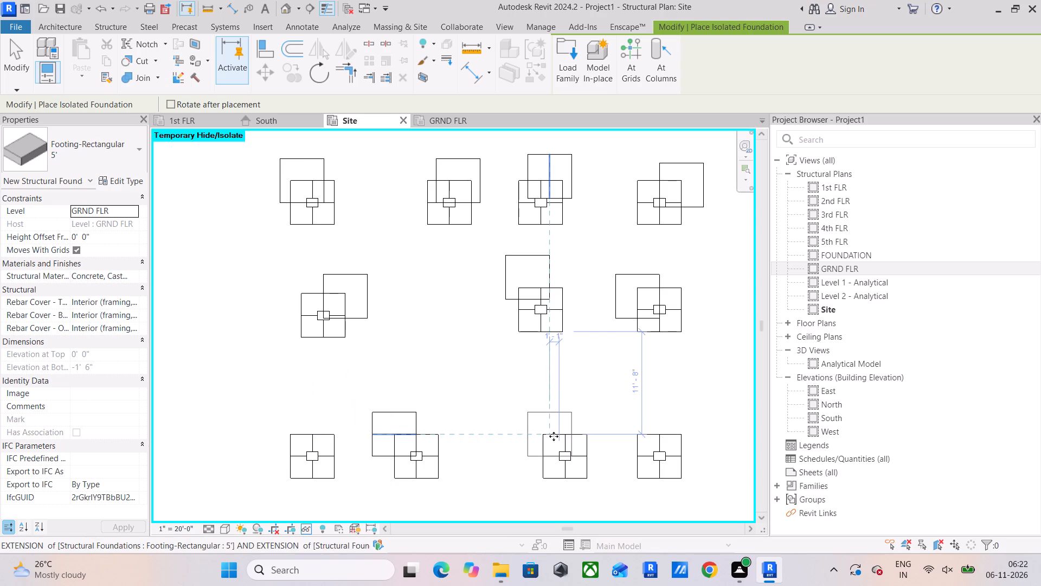
pyautogui.click(669, 436)
# Place 5' footings roughly over the six footing outlines south of the third row.
pyautogui.moveTo(665, 438); pyautogui.dragTo(669, 256, button='middle')
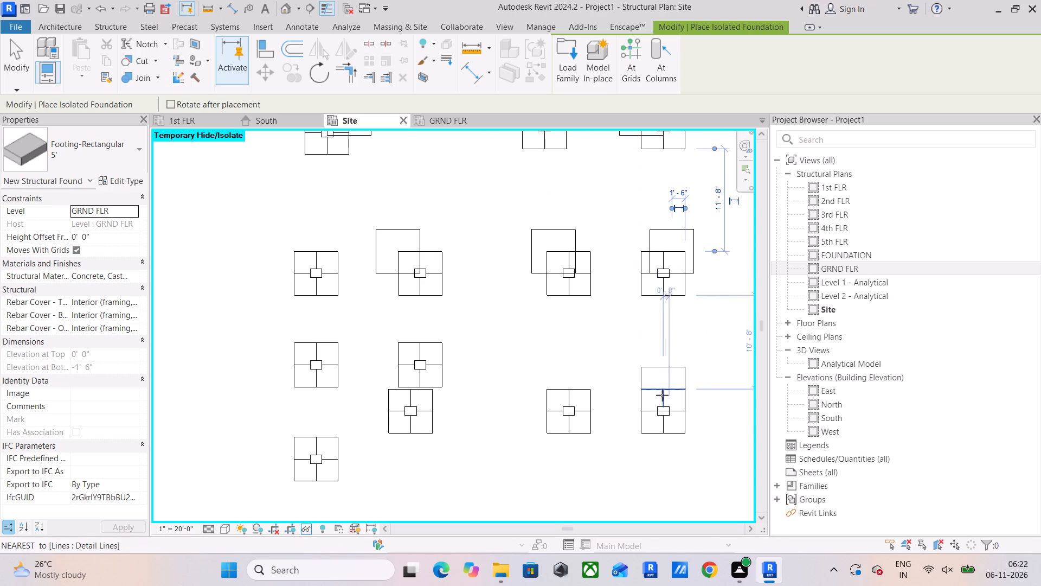
pyautogui.click(670, 390)
pyautogui.click(556, 392)
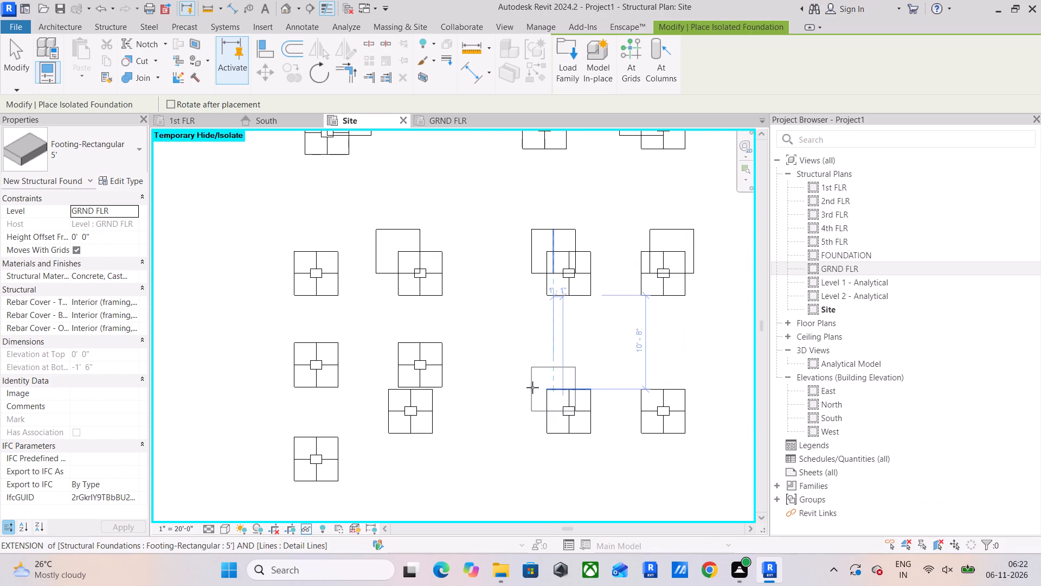
pyautogui.click(441, 346)
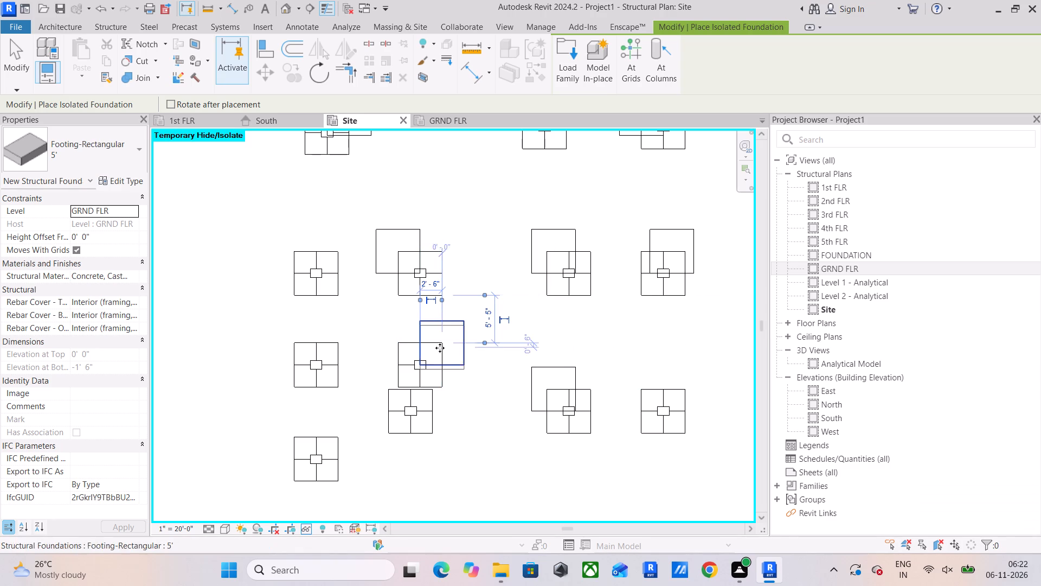
pyautogui.click(293, 338)
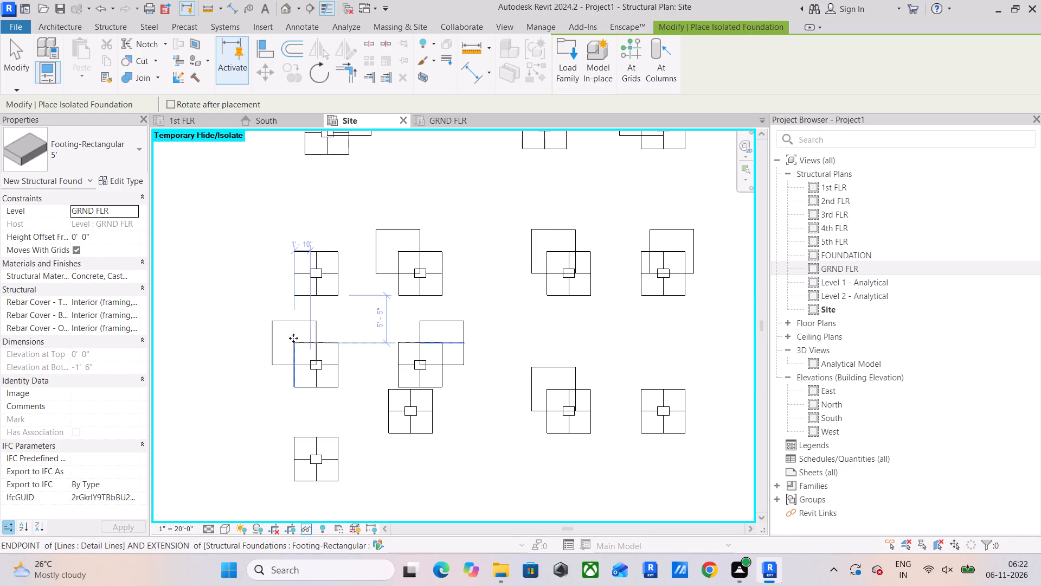
pyautogui.click(345, 435)
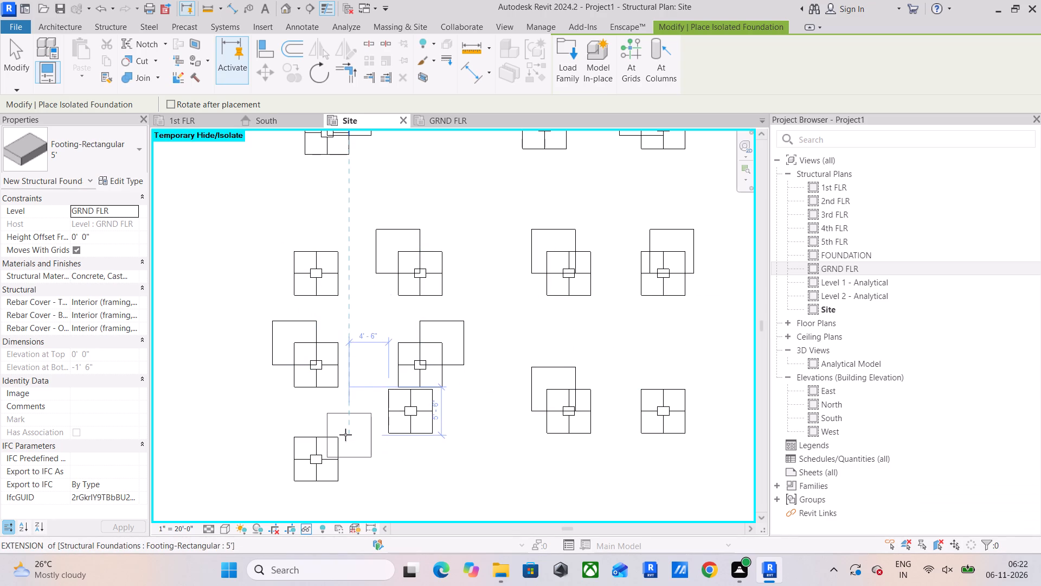
pyautogui.click(419, 438)
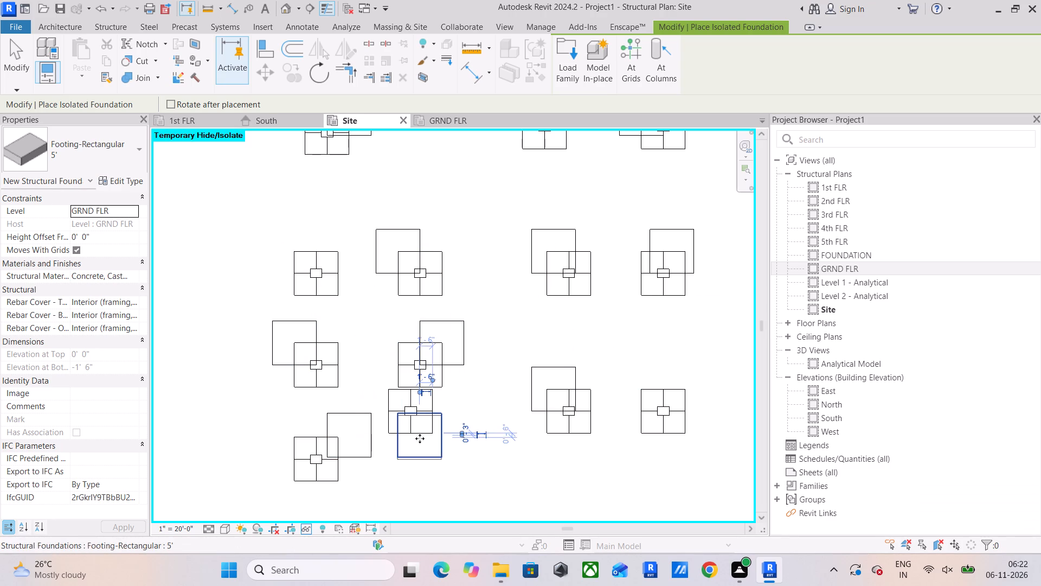
# Place another 5' footing just south of the southeasternmost outline and another near the third row's westernmost outline.
pyautogui.click(664, 446)
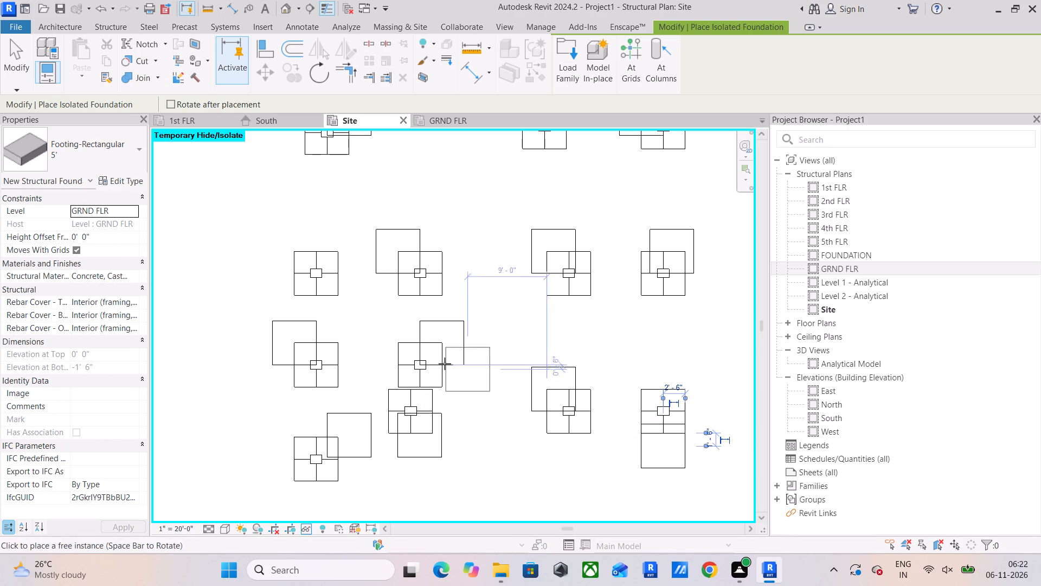
pyautogui.click(284, 261)
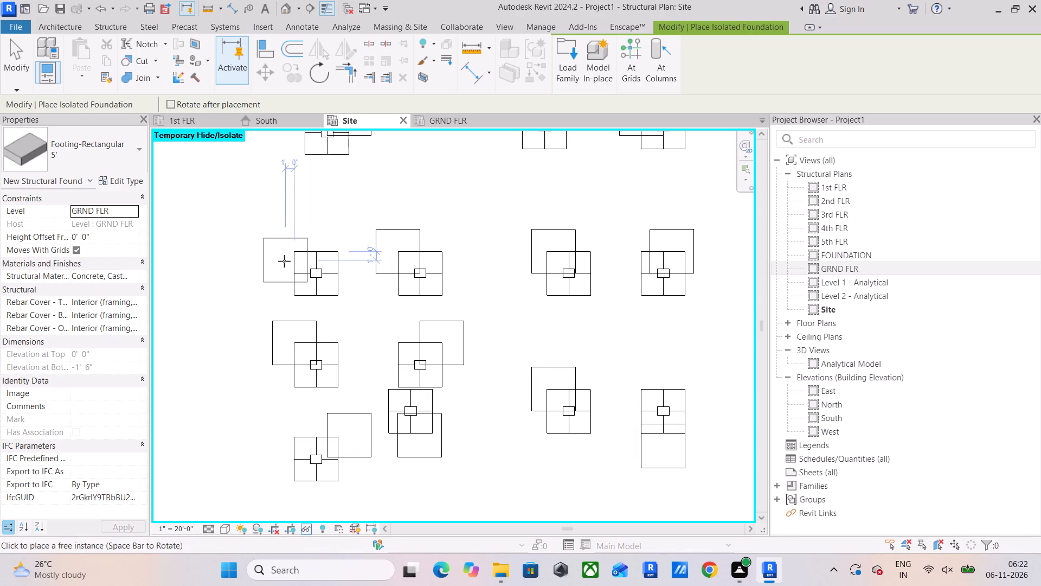
# Align the third row's westernmost 5' footing to the east and south edges of its footing outline.
pyautogui.moveTo(416, 284); pyautogui.dragTo(404, 311, button='middle')
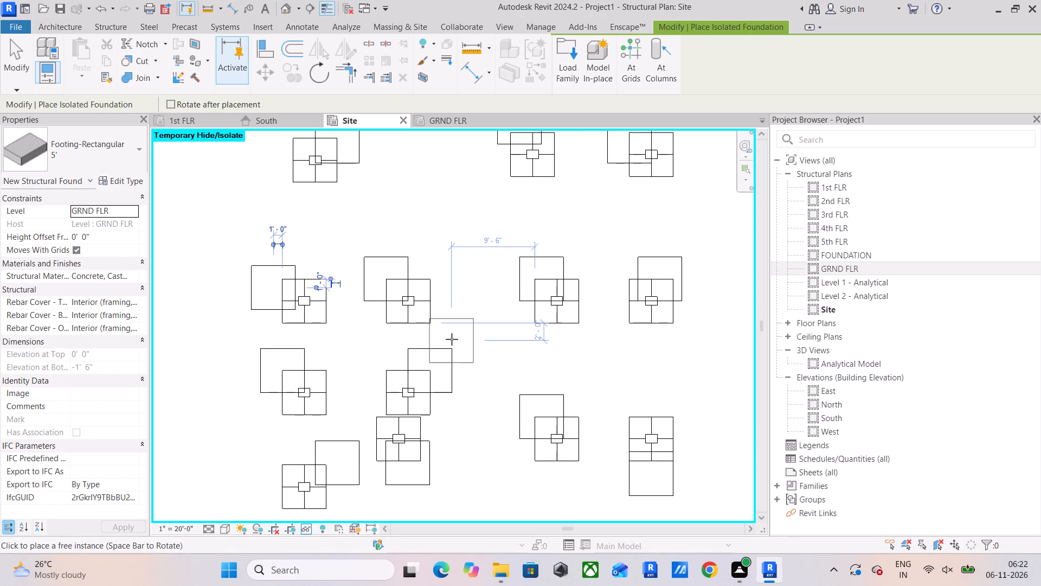
pyautogui.press('Escape')
pyautogui.press('Escape')
pyautogui.press('Escape')
pyautogui.press('Escape')
pyautogui.press('Escape')
pyautogui.press('Escape')
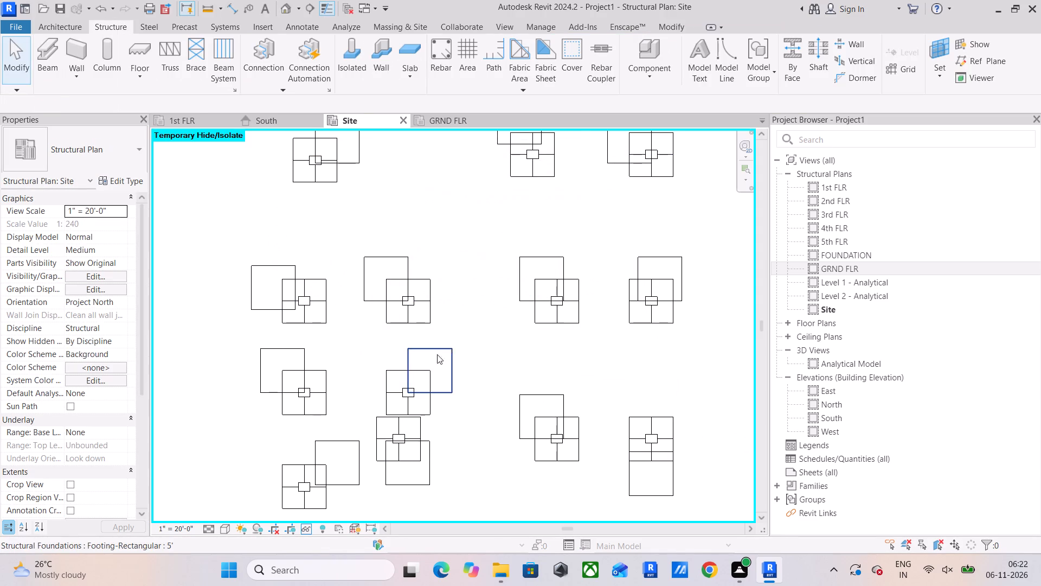
pyautogui.press('Escape')
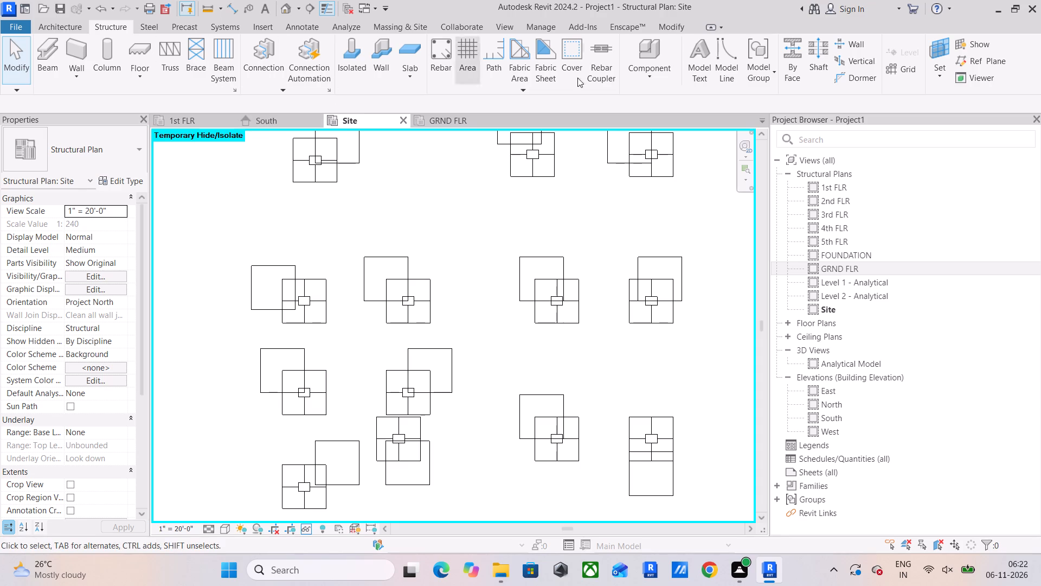
pyautogui.click(674, 29)
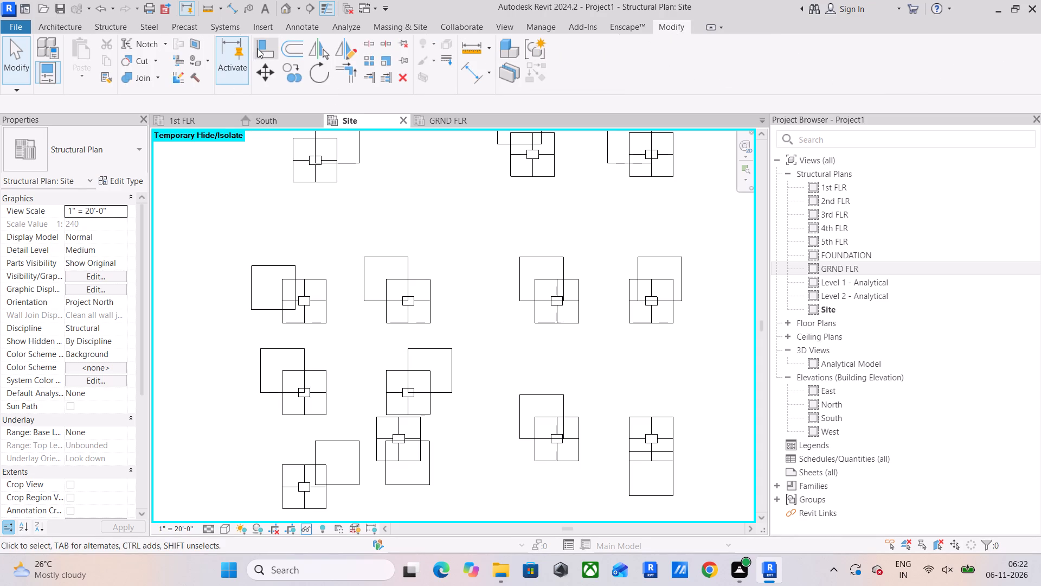
pyautogui.click(258, 48)
pyautogui.scroll(7, 302, 260)
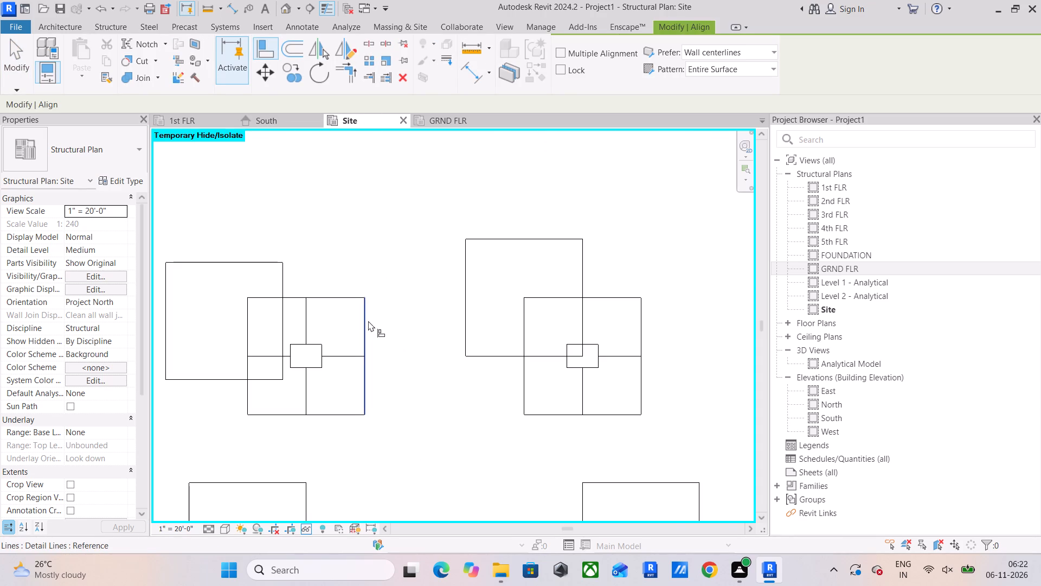
pyautogui.click(368, 324)
pyautogui.click(281, 318)
pyautogui.click(326, 412)
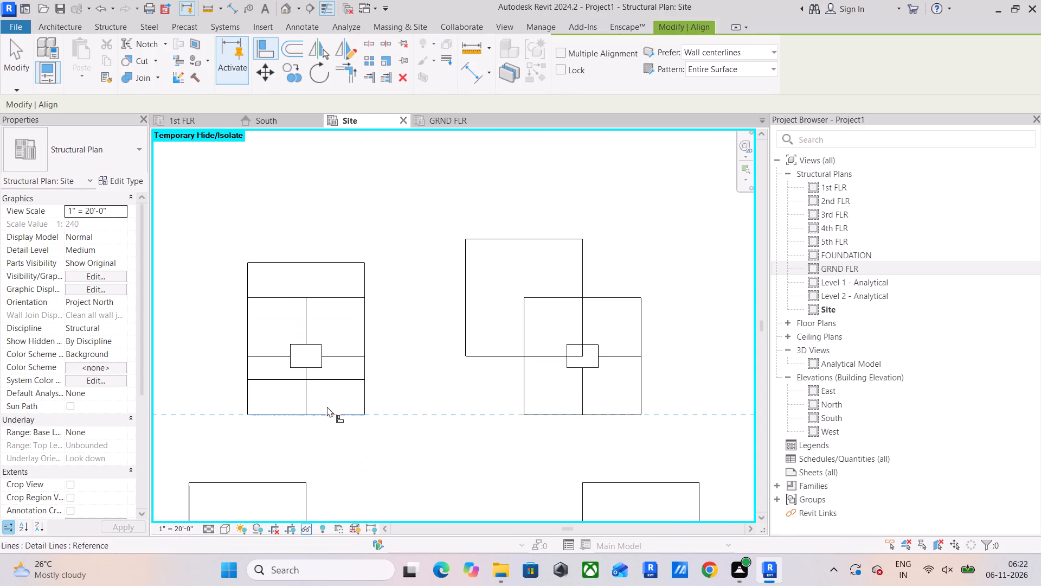
pyautogui.click(331, 381)
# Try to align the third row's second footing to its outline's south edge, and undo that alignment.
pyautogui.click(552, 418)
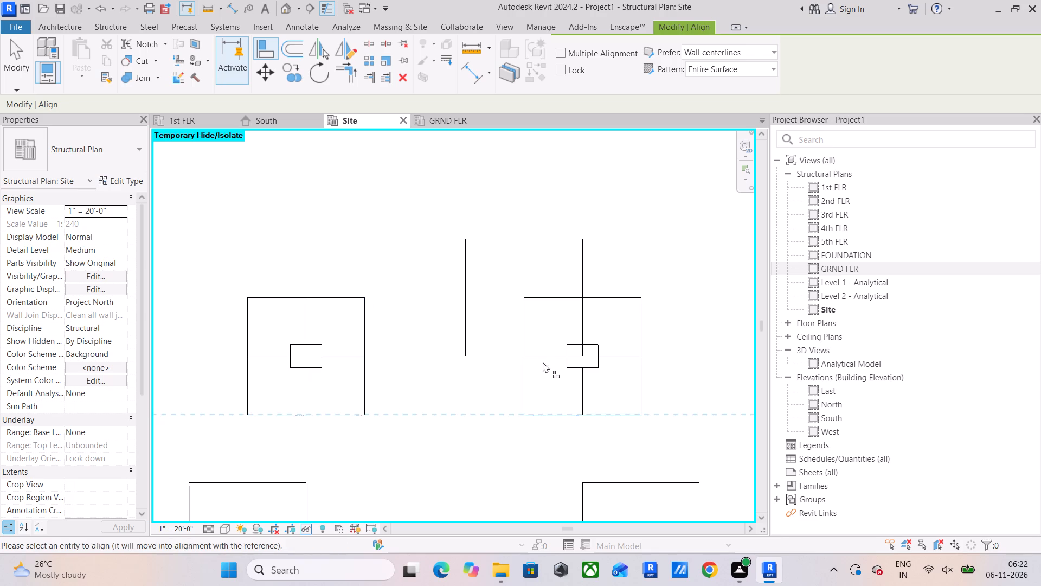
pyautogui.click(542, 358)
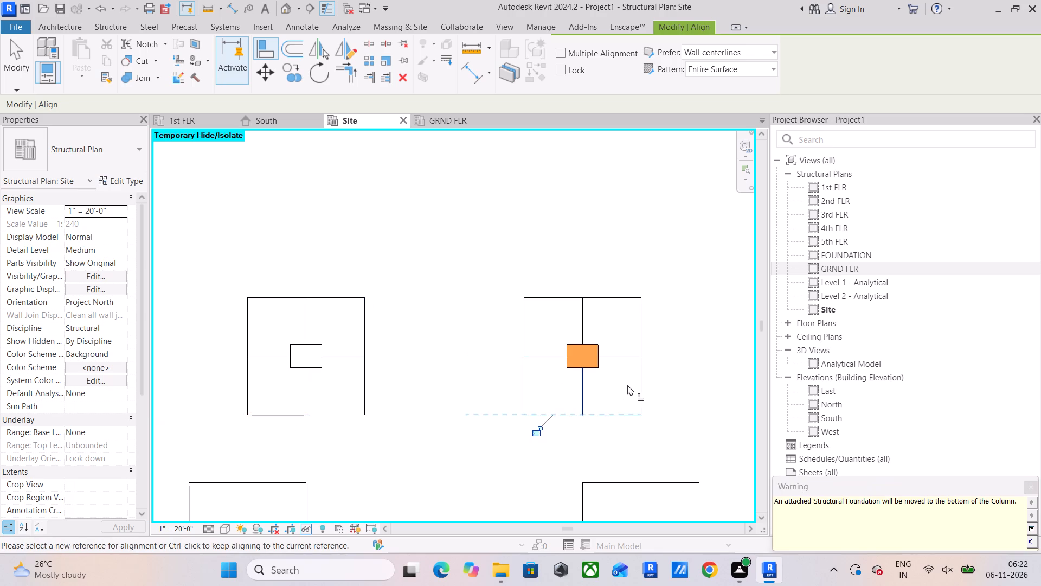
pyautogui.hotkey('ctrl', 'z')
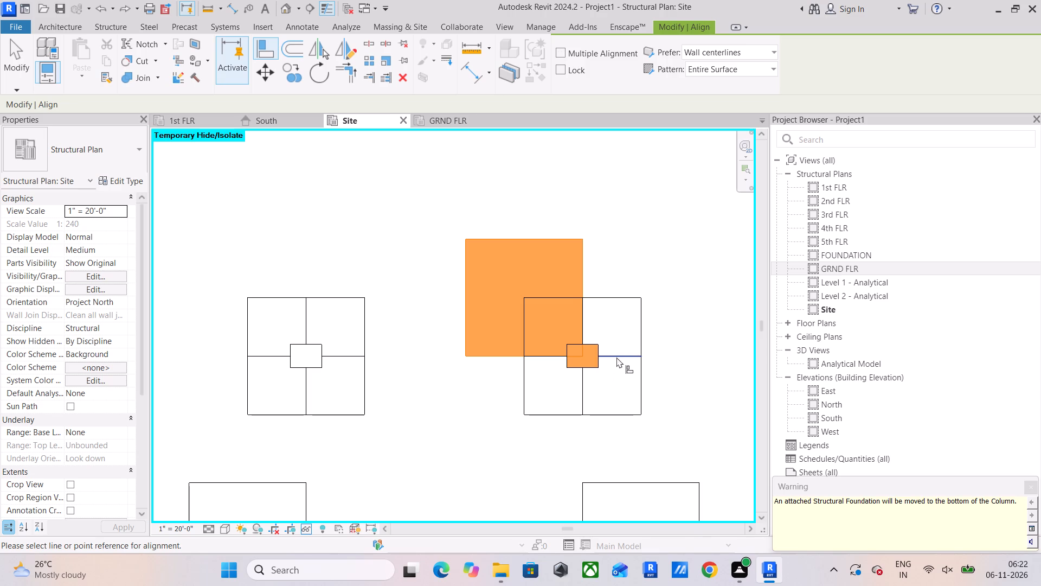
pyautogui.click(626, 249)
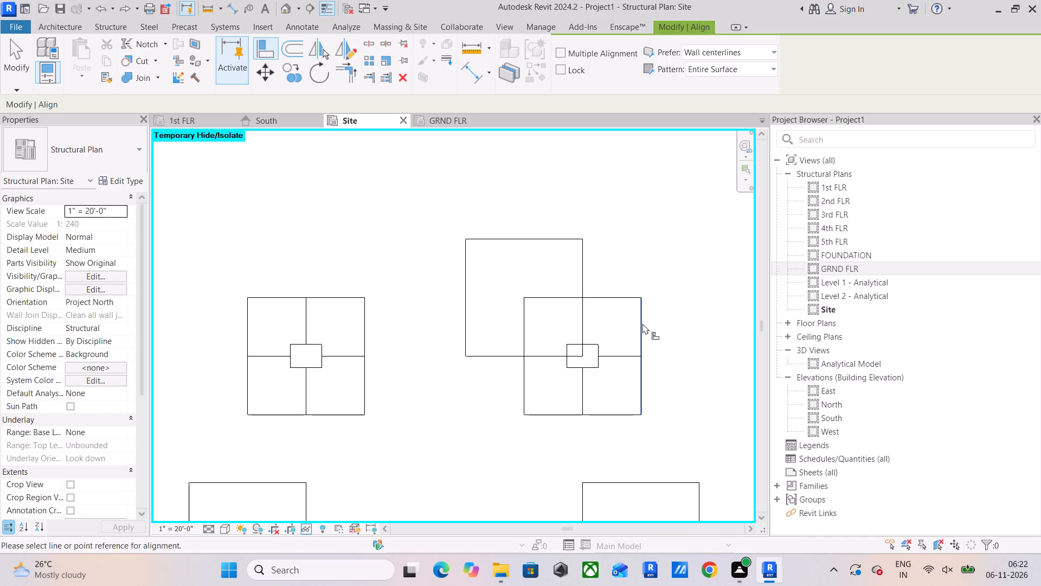
# Align the third row's second footing to its outline's east edge, and the footing directly south of it to its outline's south and west edges.
pyautogui.click(642, 323)
pyautogui.click(578, 271)
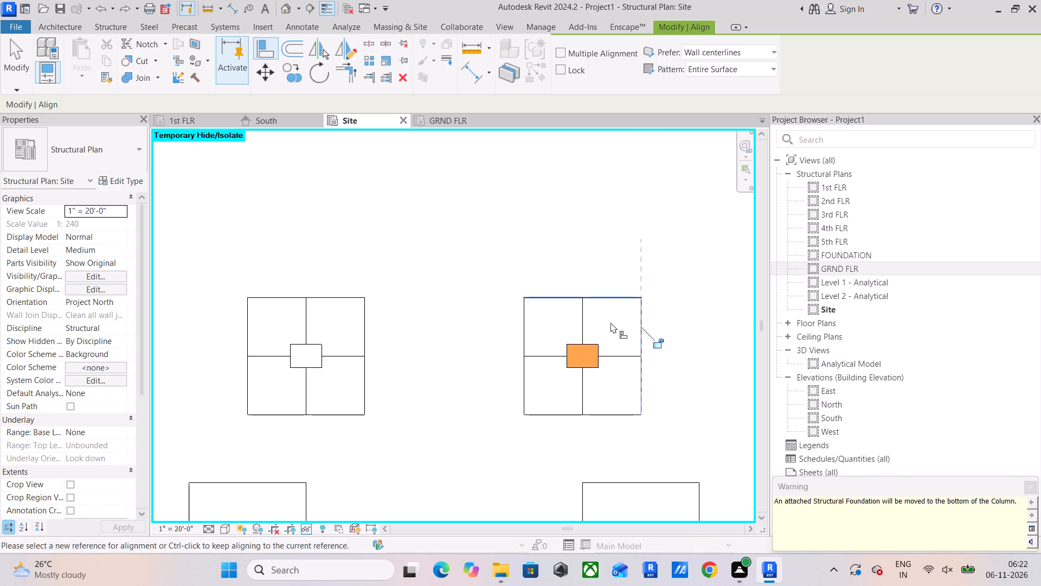
pyautogui.scroll(-3, 631, 421)
pyautogui.moveTo(631, 421); pyautogui.dragTo(631, 418, button='middle')
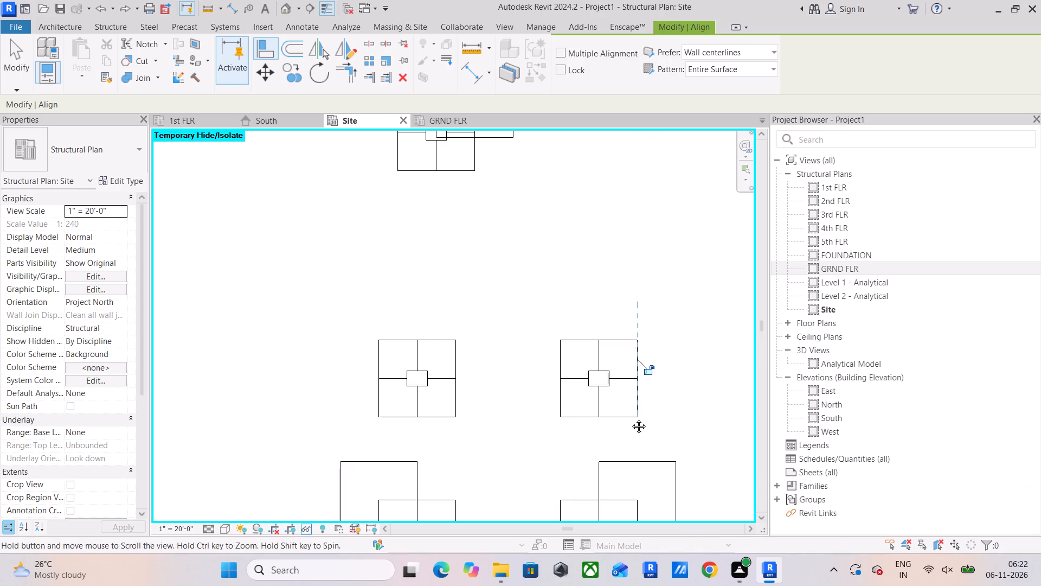
pyautogui.moveTo(631, 418); pyautogui.dragTo(619, 322, button='middle')
pyautogui.scroll(2, 626, 439)
pyautogui.moveTo(622, 433); pyautogui.dragTo(645, 335, button='middle')
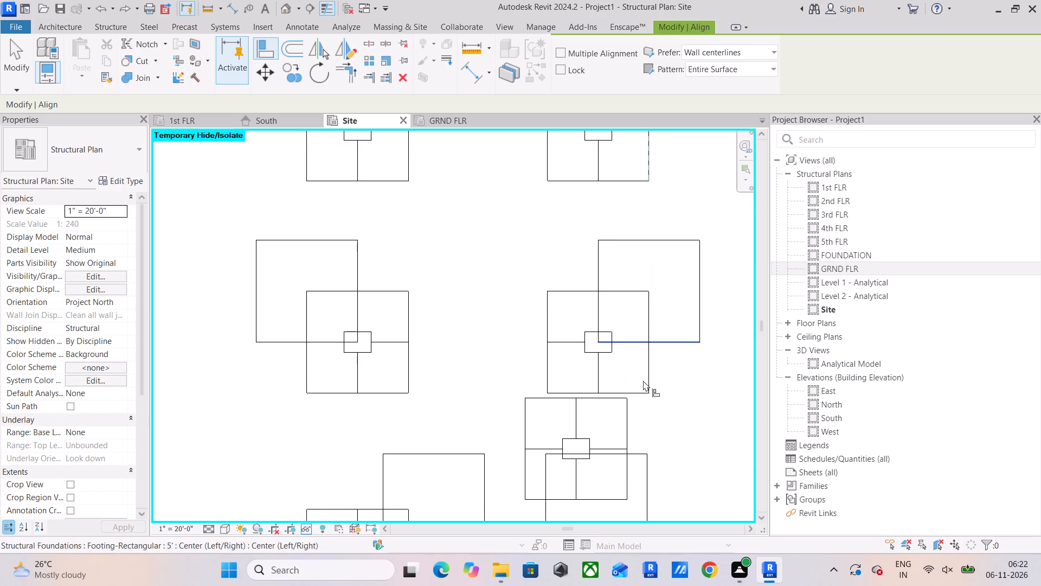
pyautogui.click(640, 391)
pyautogui.click(669, 340)
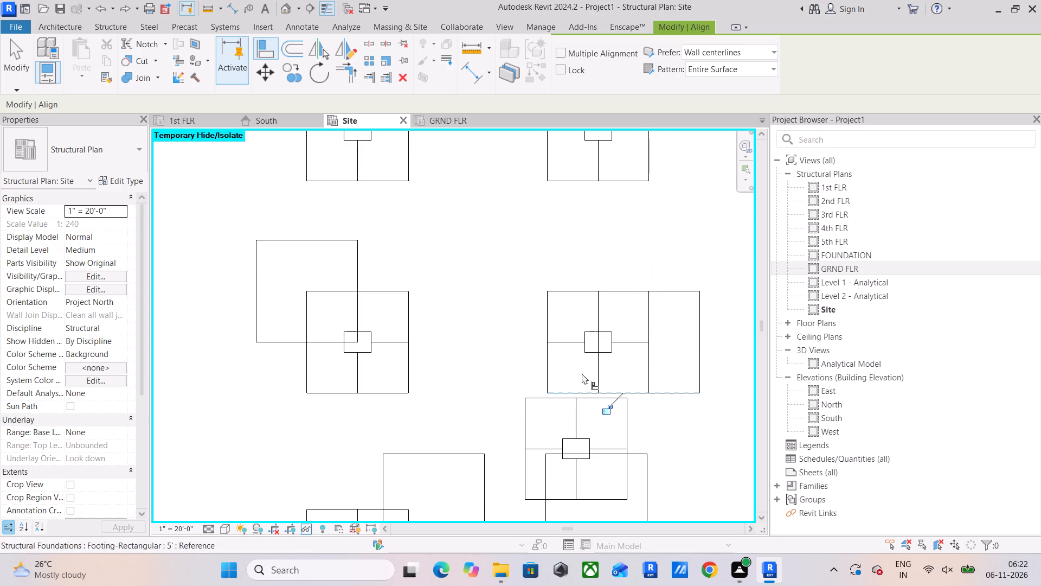
pyautogui.click(548, 363)
pyautogui.click(593, 372)
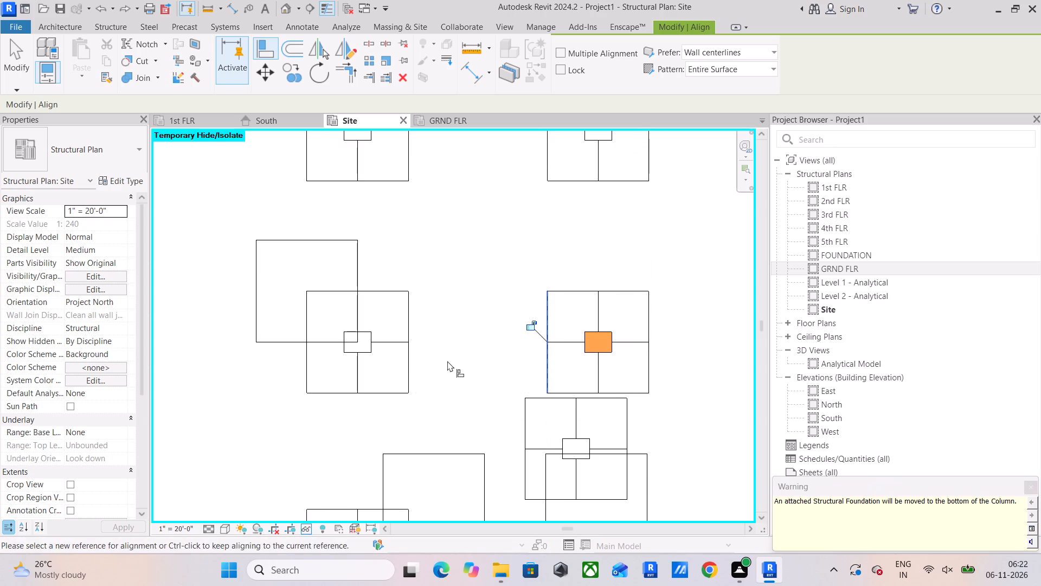
# Align the footing directly south of the third row's westernmost one to its outline's south and east edges.
pyautogui.click(388, 394)
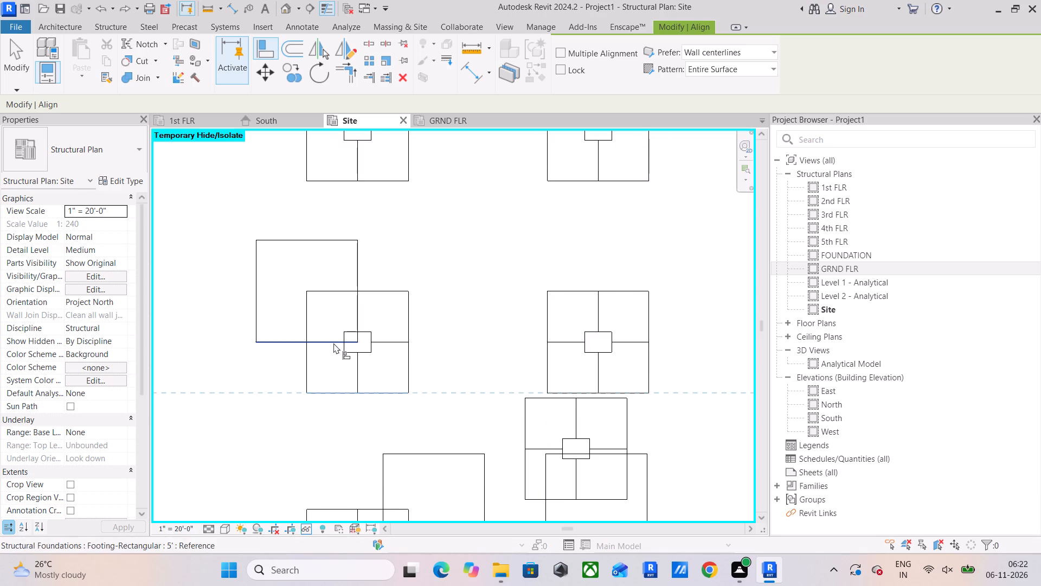
pyautogui.click(333, 343)
pyautogui.click(409, 369)
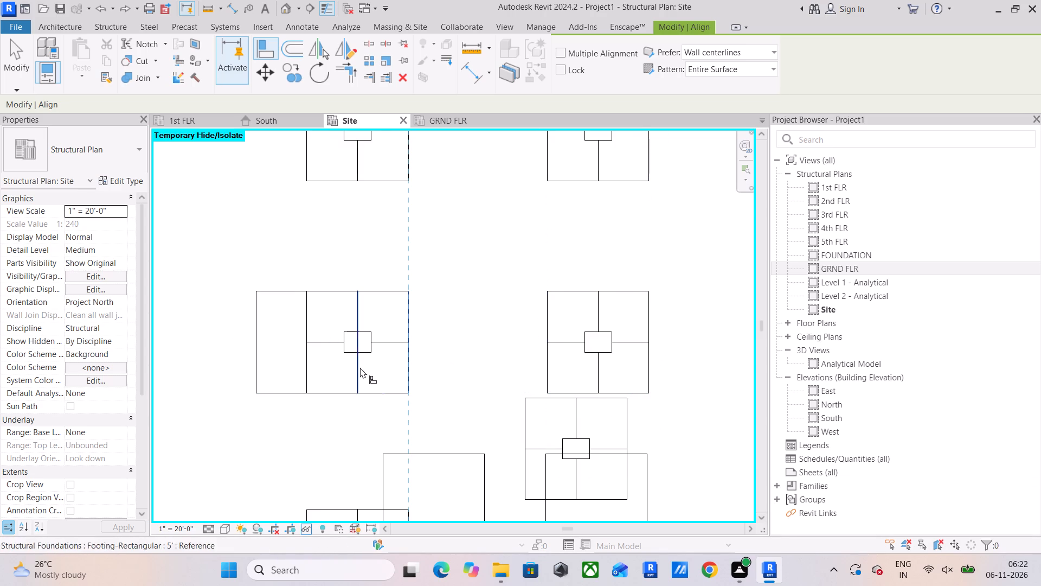
pyautogui.click(360, 367)
# Align the southwesternmost footing to the west and north edges of its outline.
pyautogui.scroll(-4, 391, 359)
pyautogui.moveTo(391, 359); pyautogui.dragTo(392, 291, button='middle')
pyautogui.scroll(4, 420, 352)
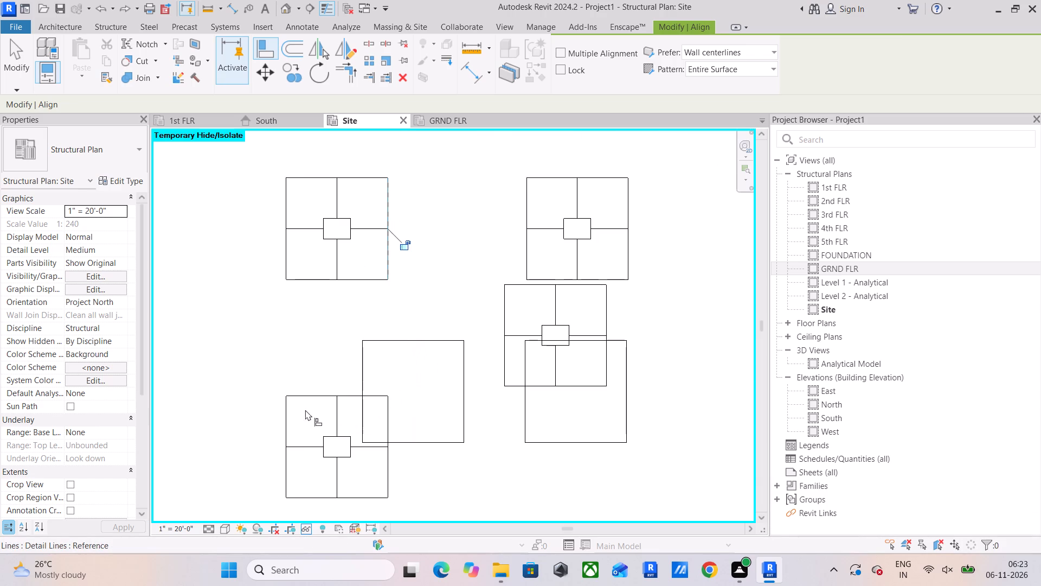
pyautogui.click(289, 415)
pyautogui.click(359, 417)
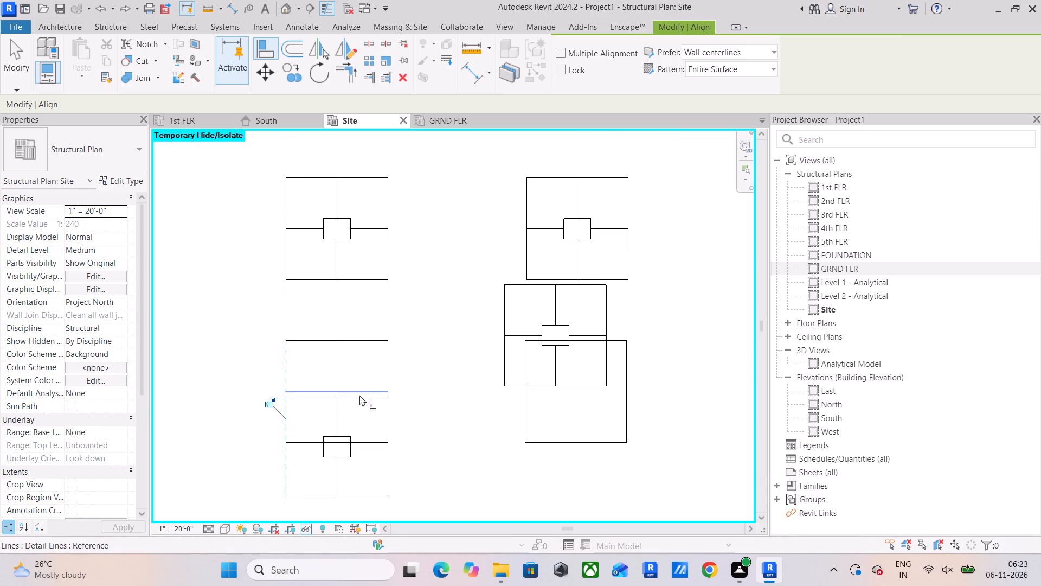
pyautogui.click(360, 395)
pyautogui.click(426, 411)
pyautogui.click(375, 400)
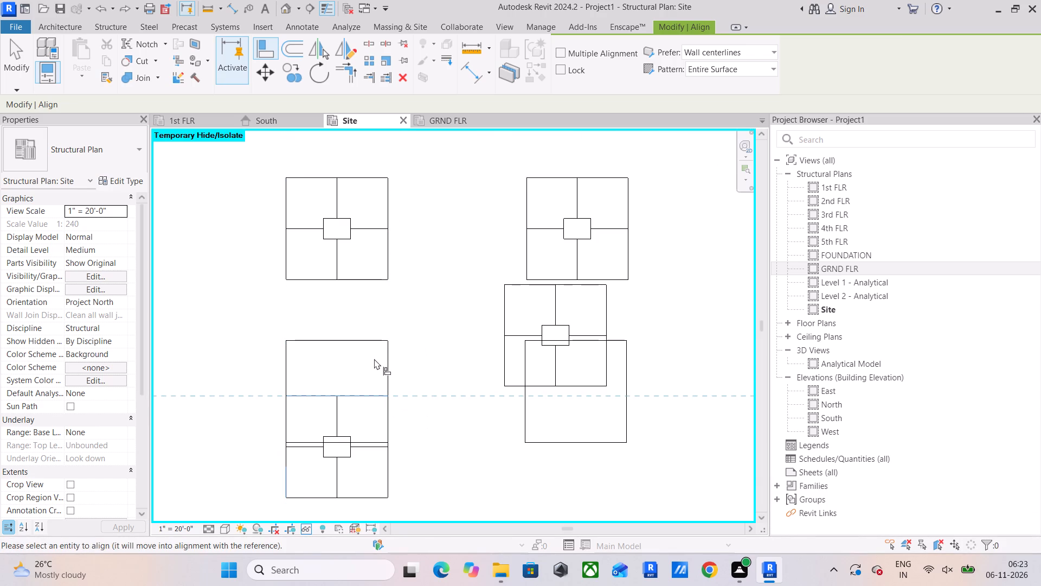
pyautogui.click(374, 341)
# Align the second column's southernmost footing and the third column's southern footing to the south edges of their outlines.
pyautogui.click(564, 488)
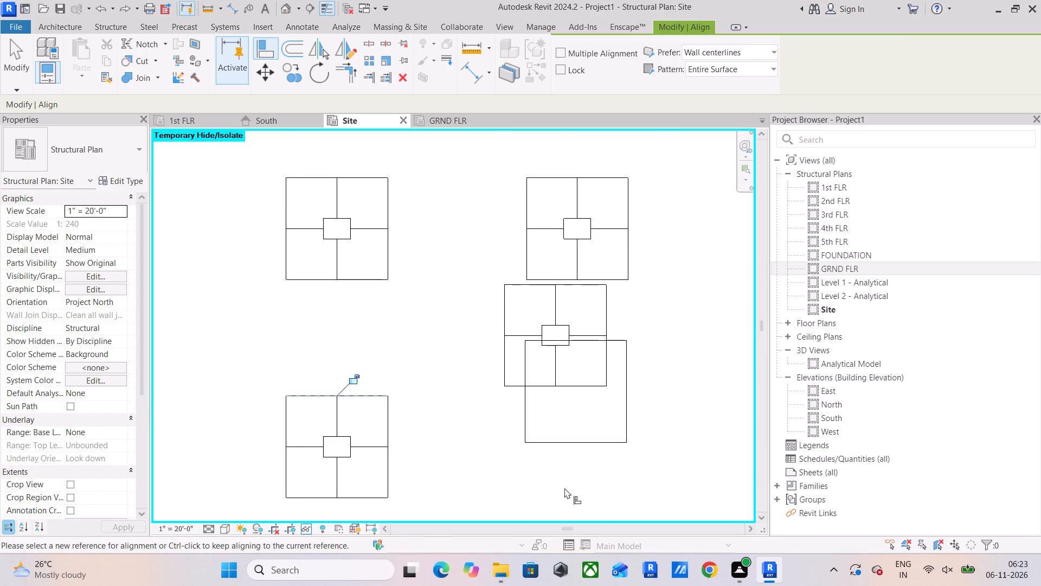
pyautogui.click(584, 383)
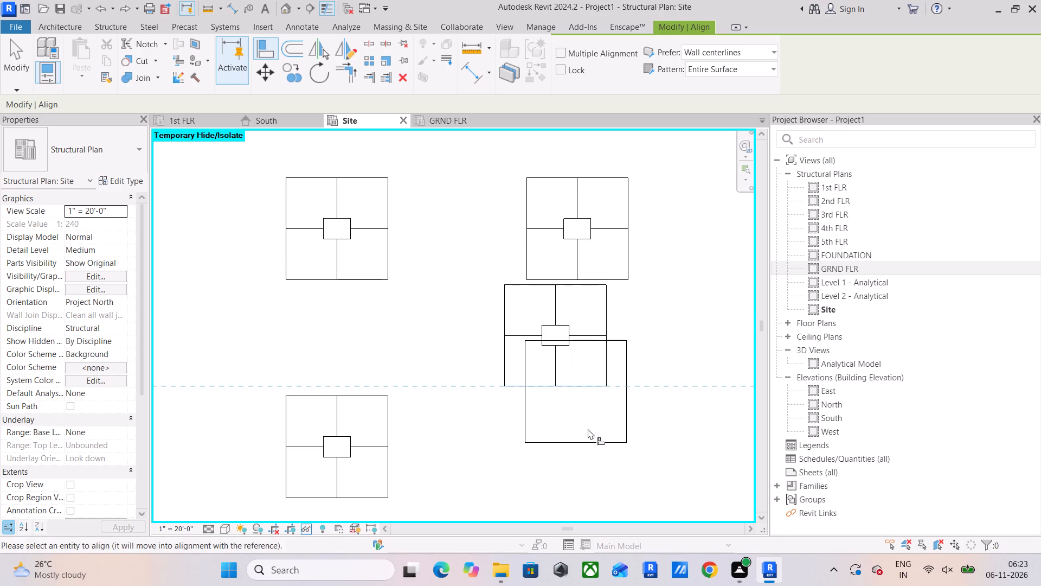
pyautogui.click(590, 441)
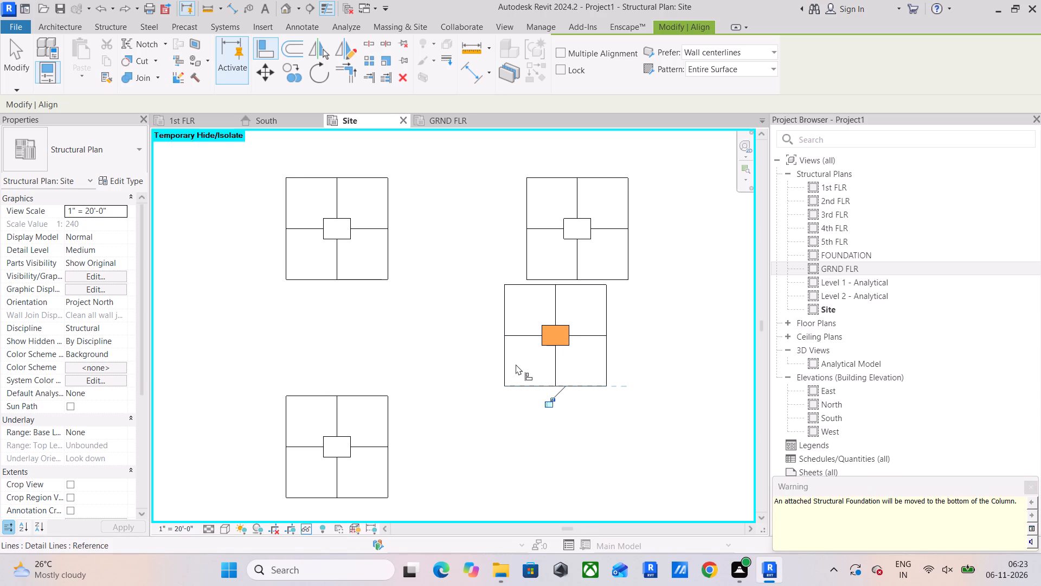
pyautogui.scroll(-2, 515, 371)
pyautogui.moveTo(584, 374); pyautogui.dragTo(359, 444, button='middle')
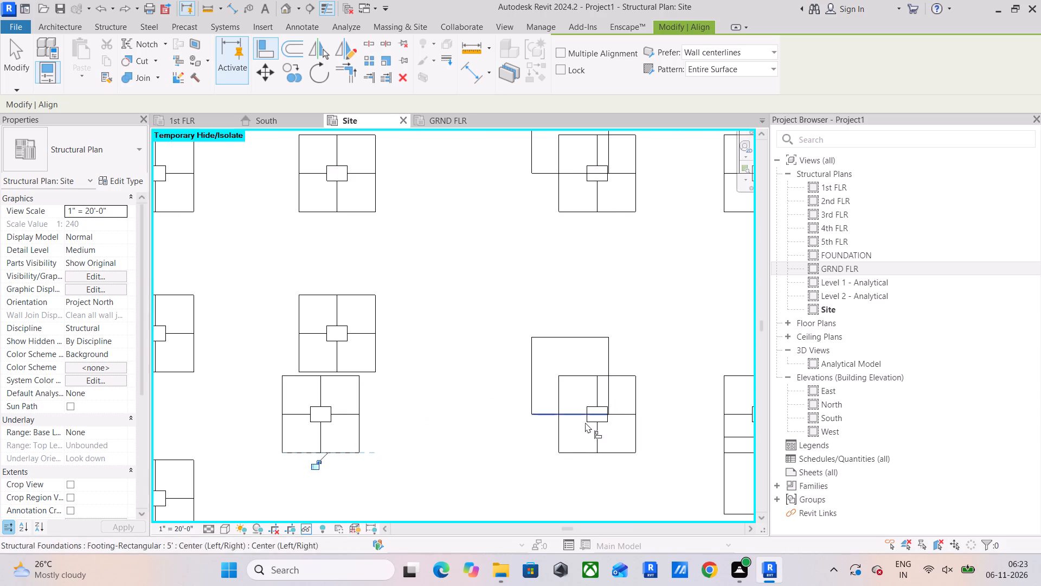
pyautogui.scroll(4, 600, 434)
pyautogui.click(647, 464)
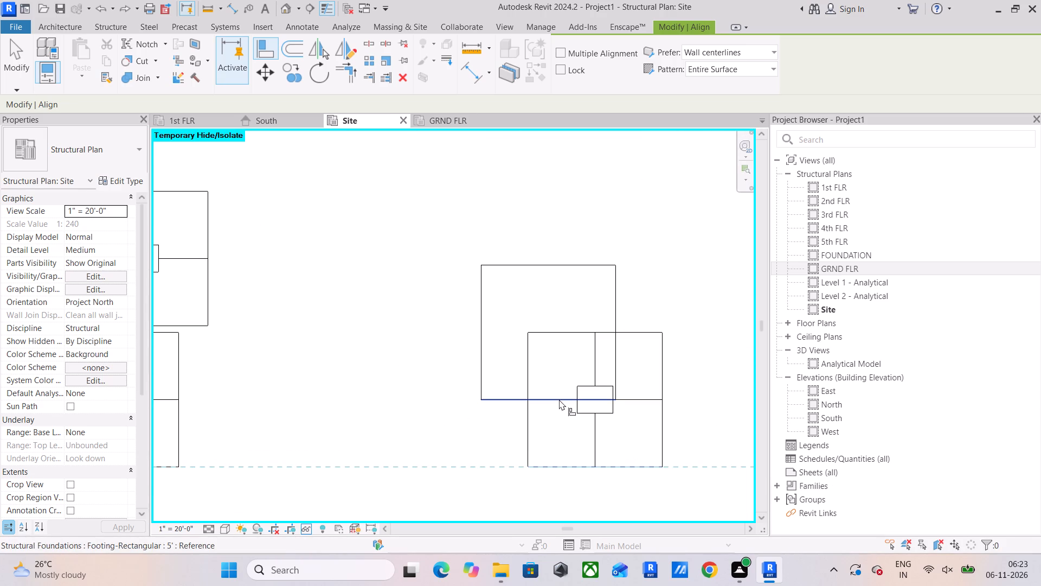
pyautogui.click(559, 399)
# Align the southeasternmost footing to the south edge of its outline.
pyautogui.scroll(-4, 651, 407)
pyautogui.moveTo(651, 406); pyautogui.dragTo(494, 400, button='middle')
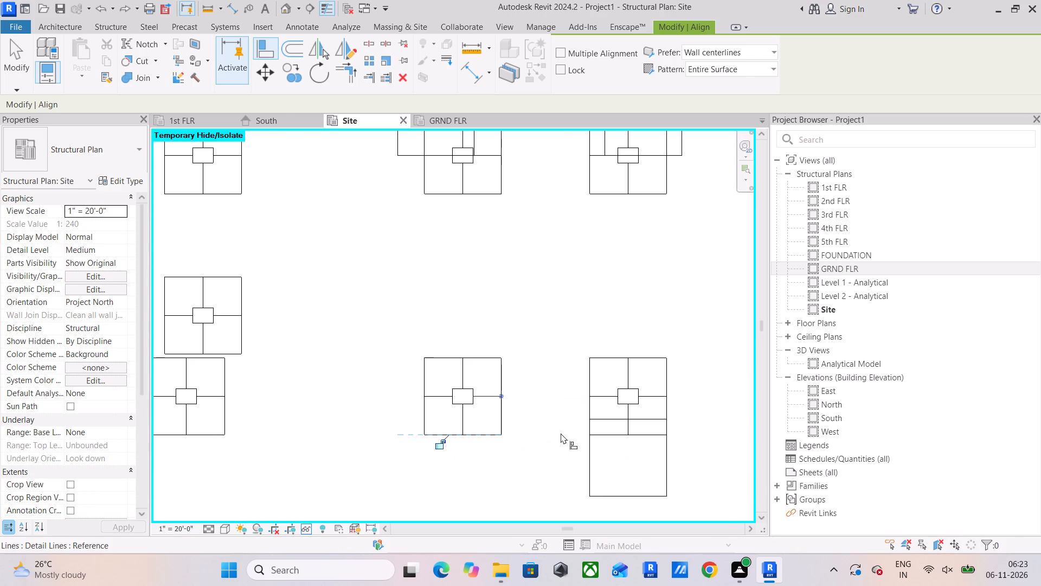
pyautogui.click(554, 441)
pyautogui.scroll(3, 602, 419)
pyautogui.click(613, 442)
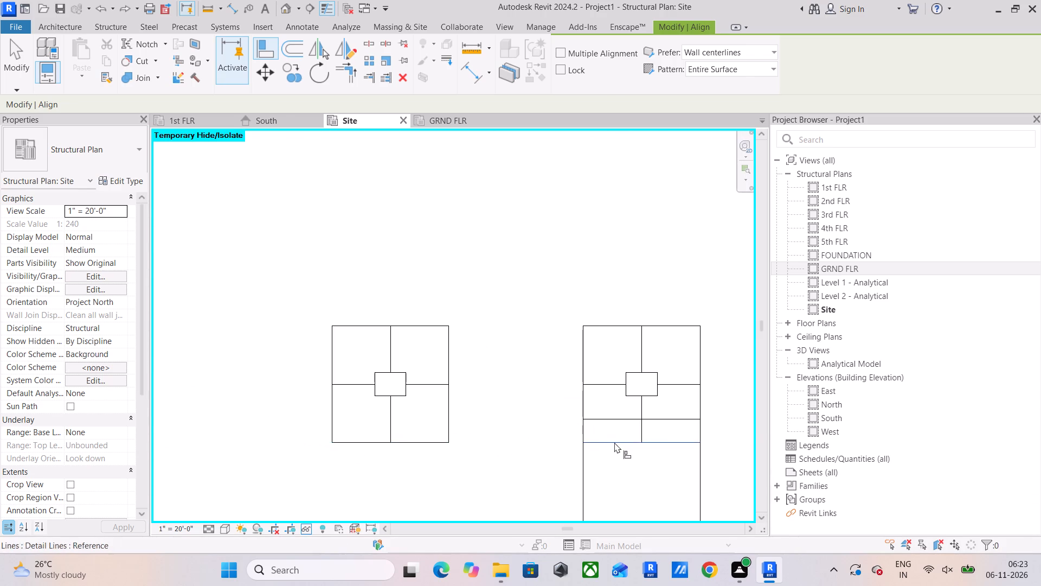
pyautogui.moveTo(618, 443); pyautogui.dragTo(614, 313, button='middle')
pyautogui.click(621, 410)
pyautogui.scroll(-2, 614, 374)
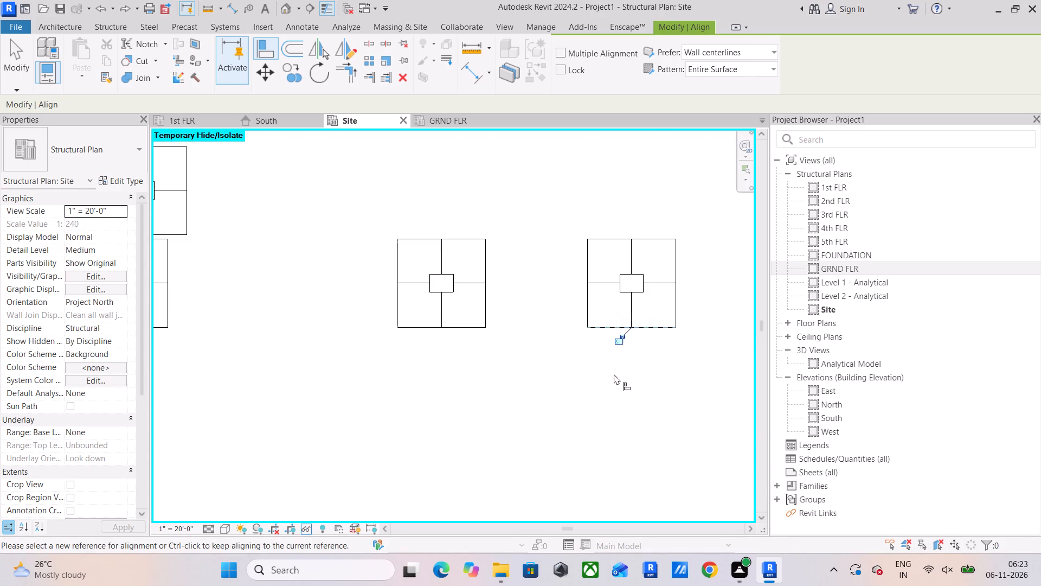
# Align the third row's two easternmost footings to the south edges of their outlines.
pyautogui.moveTo(614, 374); pyautogui.dragTo(580, 523, button='middle')
pyautogui.scroll(-4, 592, 411)
pyautogui.moveTo(605, 400); pyautogui.dragTo(563, 526, button='middle')
pyautogui.scroll(4, 577, 416)
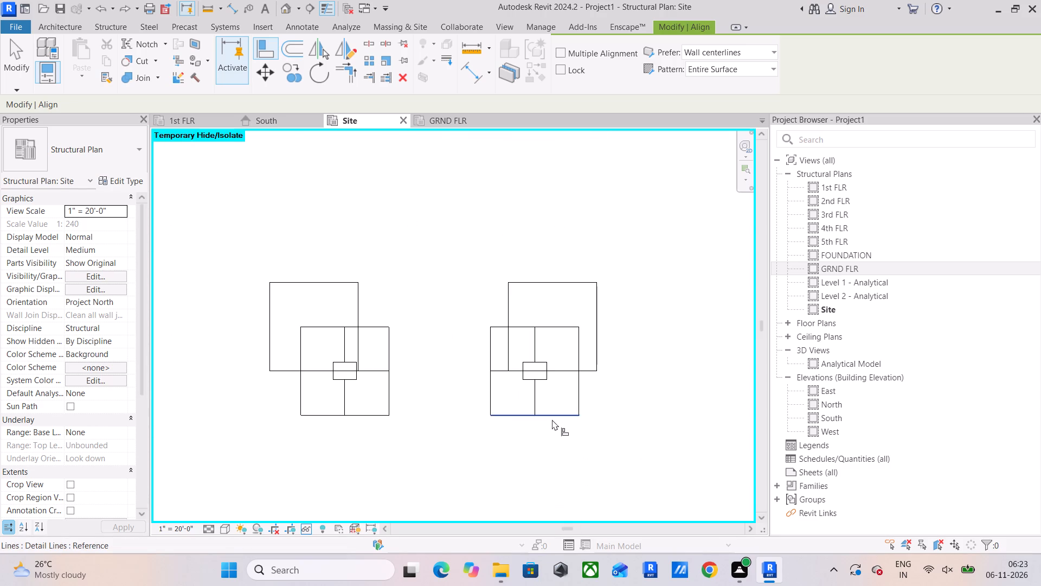
pyautogui.click(552, 419)
pyautogui.click(570, 372)
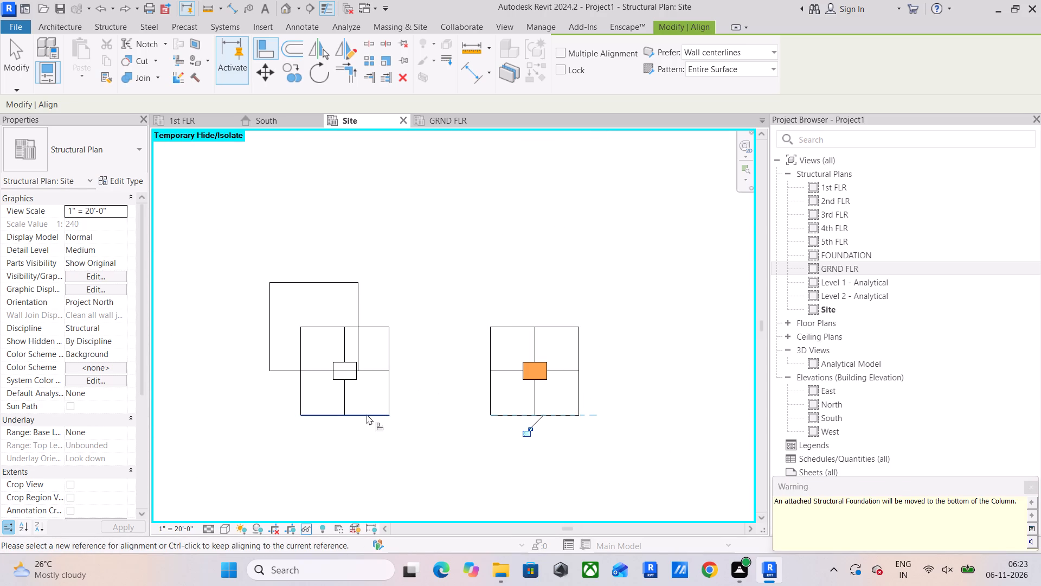
pyautogui.click(374, 413)
pyautogui.click(312, 374)
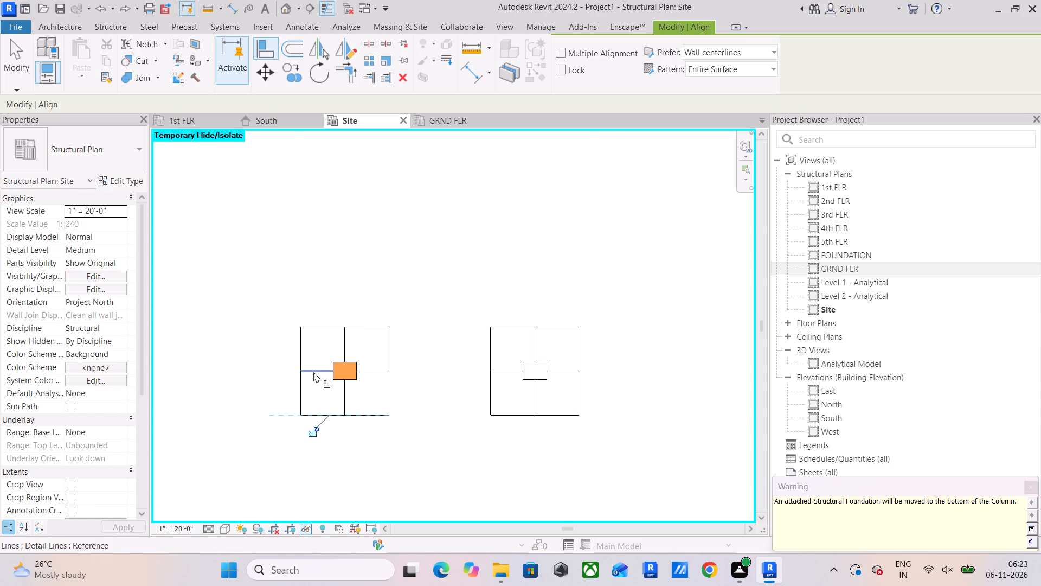
# Open the FOUNDATION structural plan and set its underlay base level to FOUNDATION.
pyautogui.doubleClick(838, 252)
pyautogui.scroll(9, 493, 295)
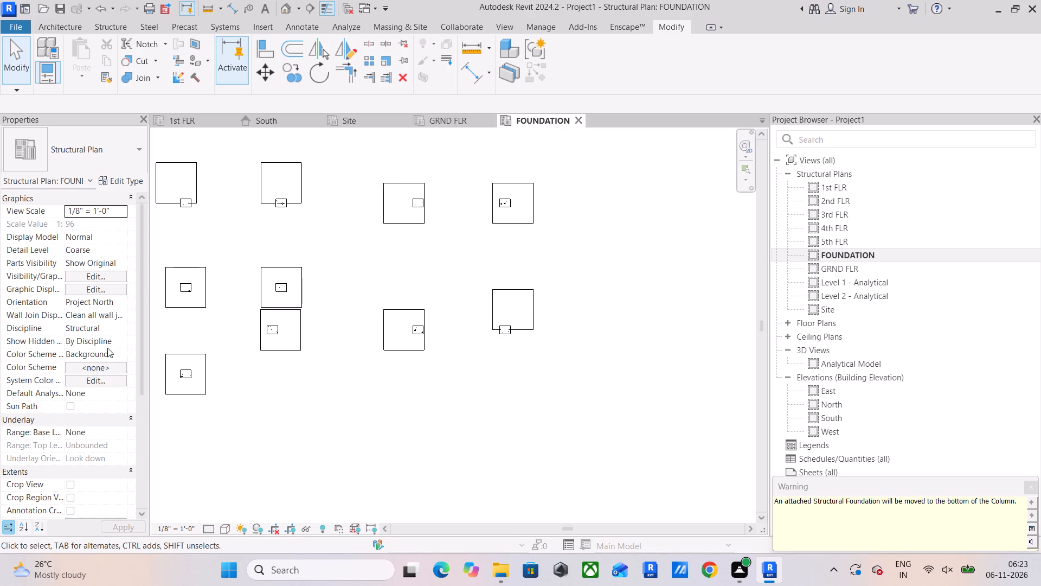
pyautogui.scroll(-2, 80, 398)
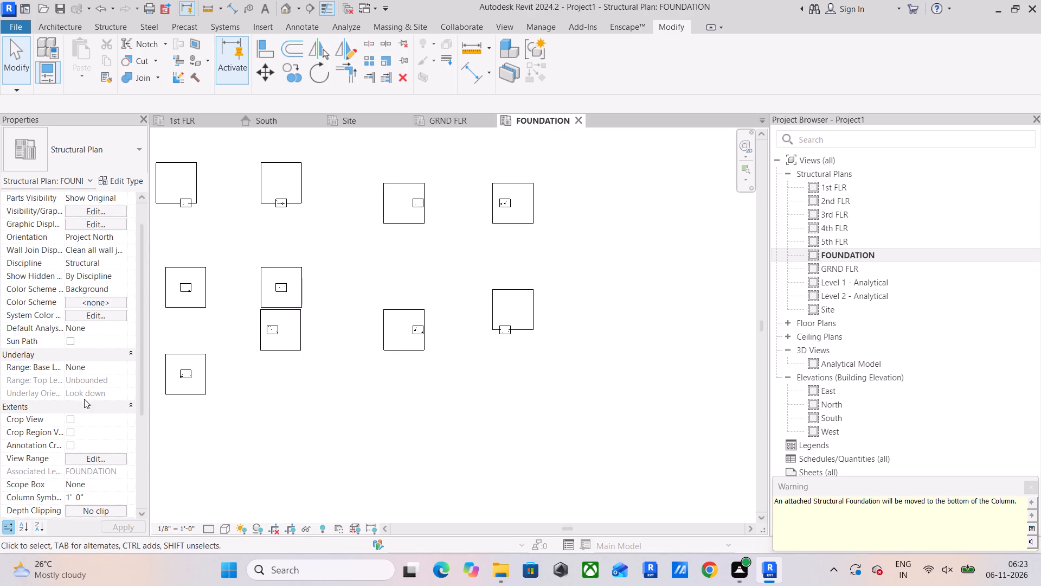
pyautogui.click(124, 367)
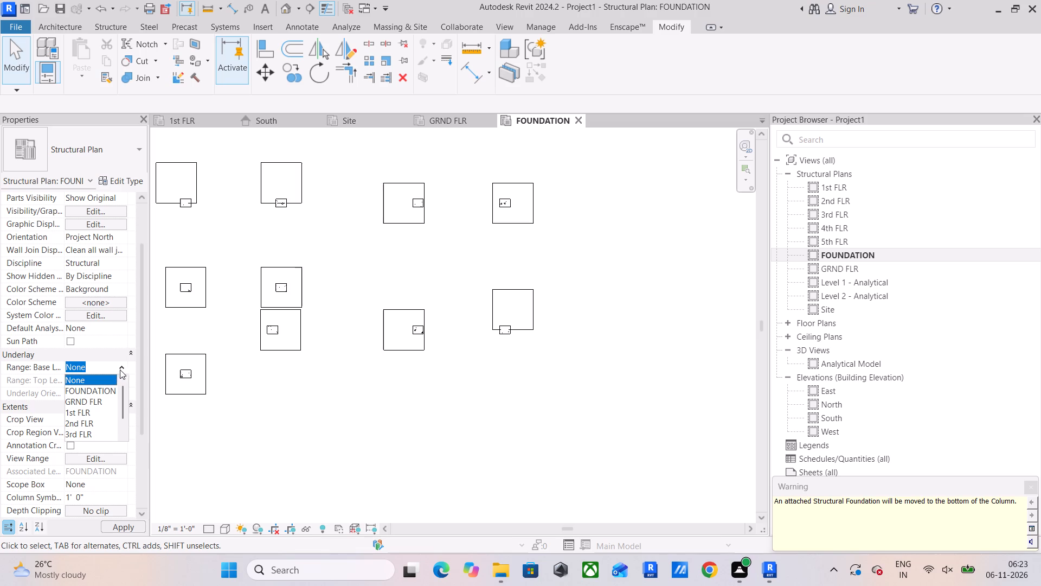
pyautogui.click(97, 390)
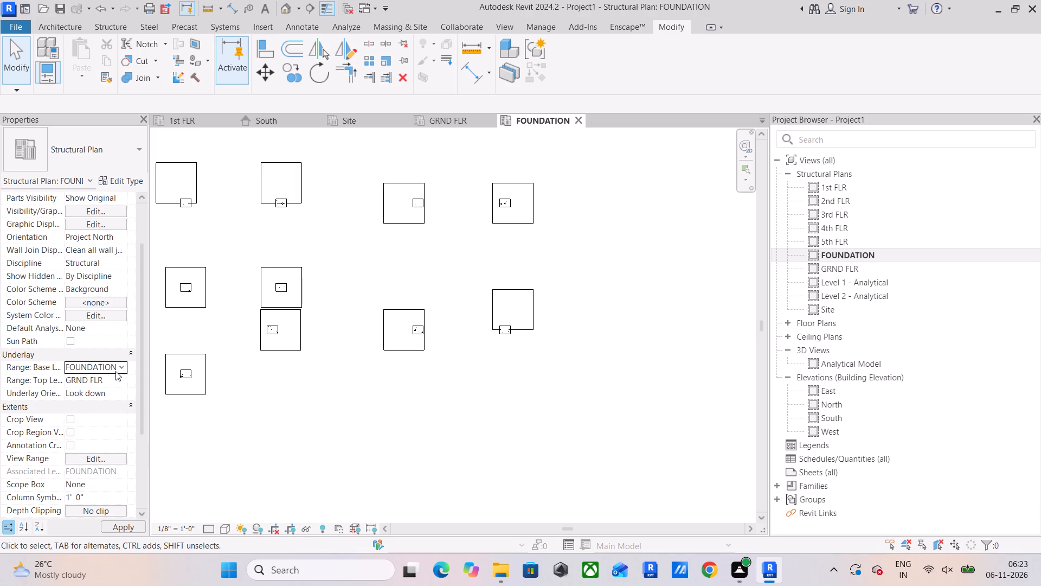
# Set the FOUNDATION plan's underlay top level to Unbounded.
pyautogui.click(118, 378)
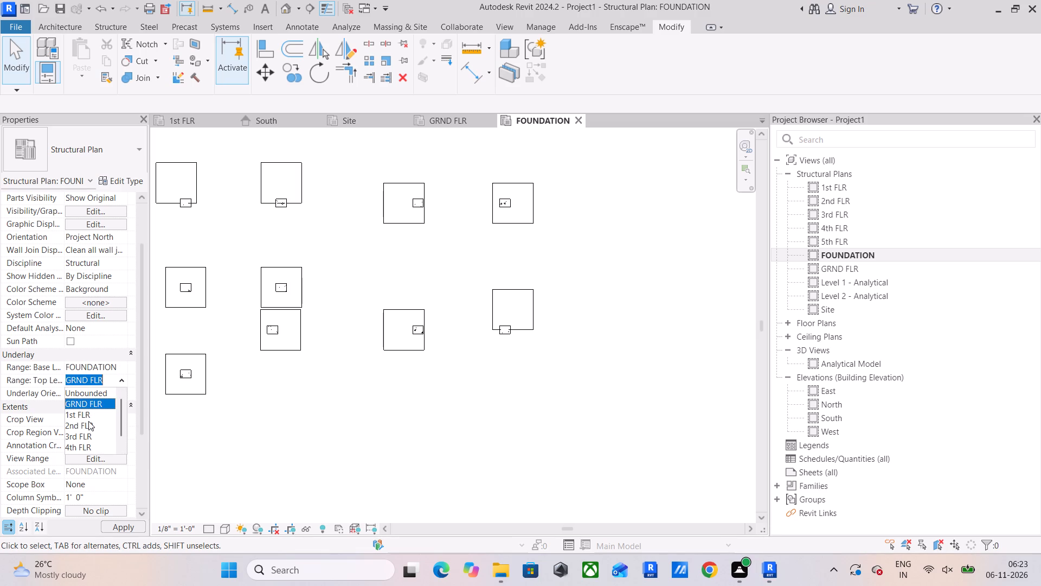
pyautogui.scroll(-6, 88, 421)
pyautogui.scroll(10, 88, 421)
pyautogui.click(87, 390)
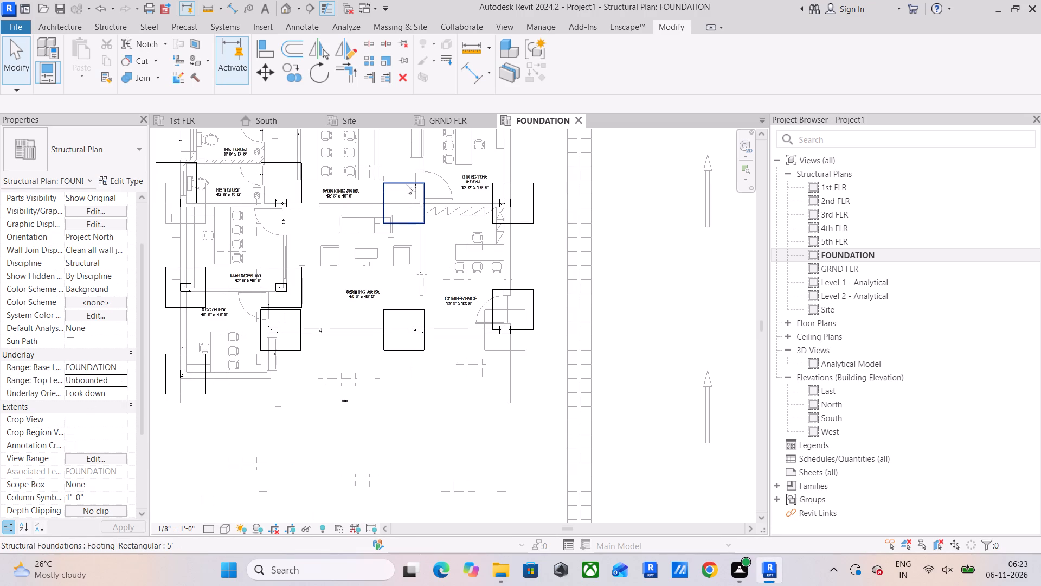
# Align the southeasternmost footing, beside the conference room, to the south and east edges of its outline.
pyautogui.scroll(7, 495, 313)
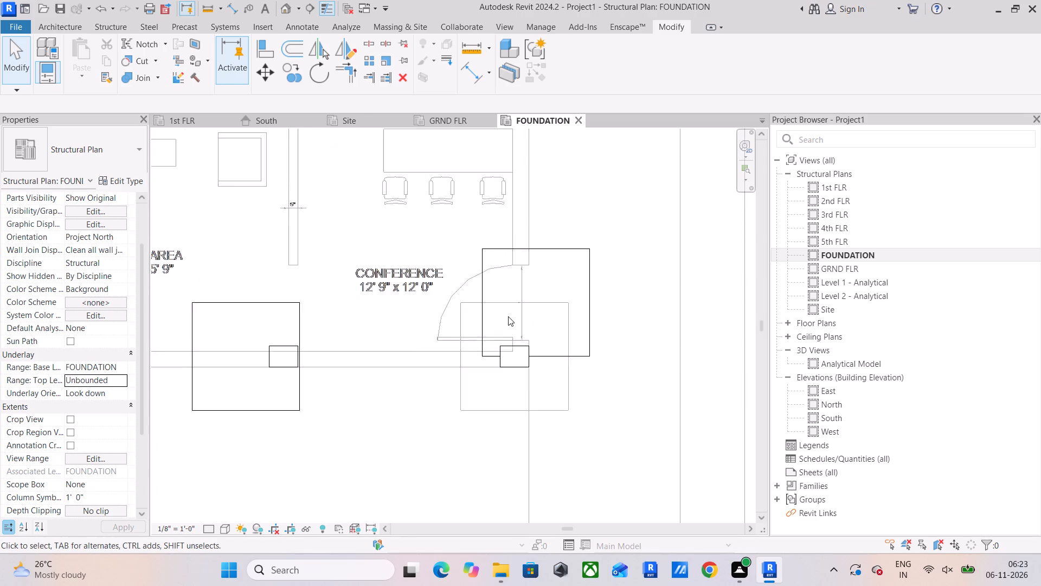
pyautogui.scroll(2, 508, 316)
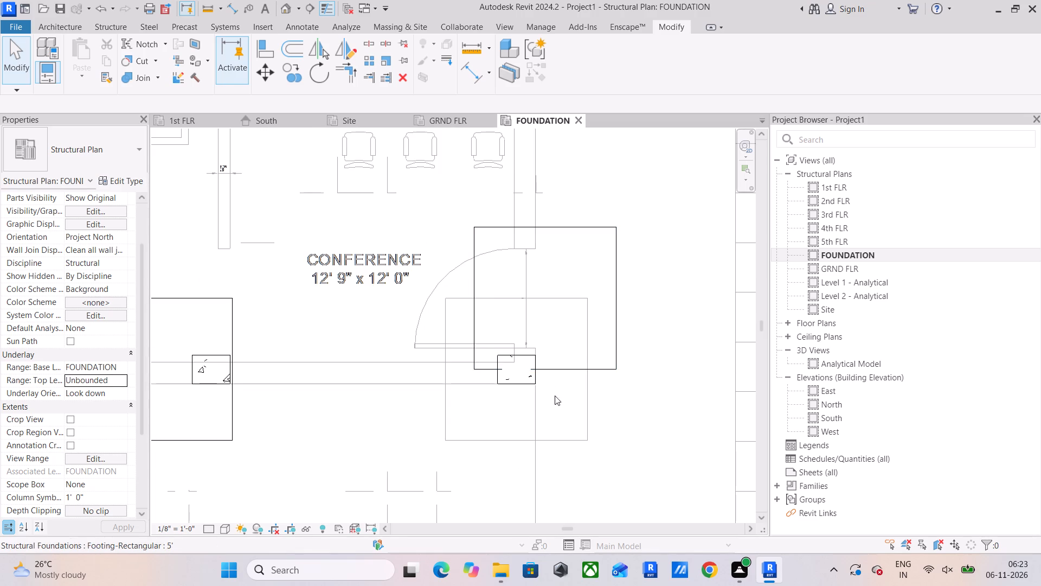
pyautogui.click(266, 50)
pyautogui.click(562, 438)
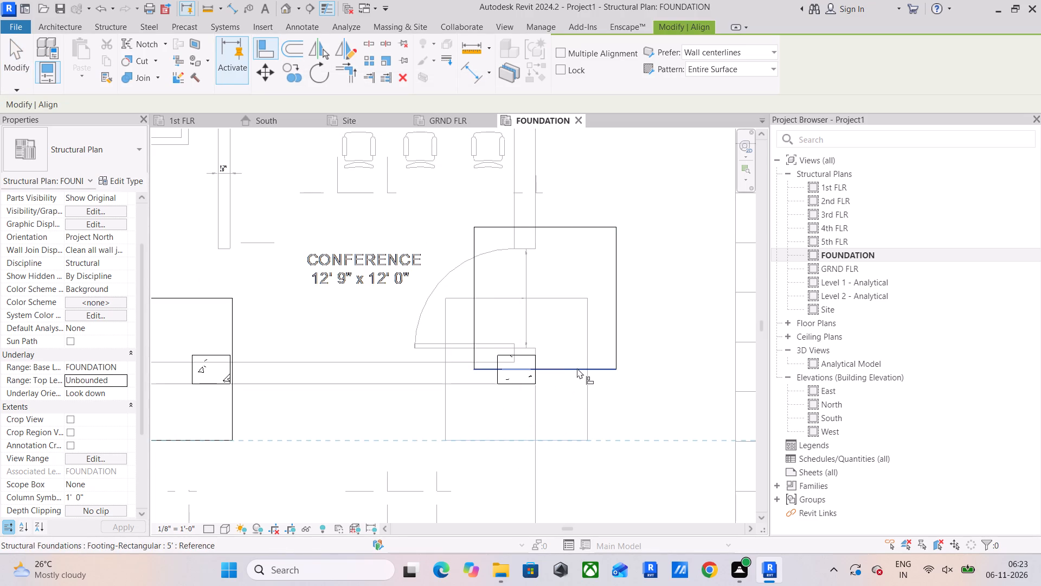
pyautogui.click(577, 368)
pyautogui.click(585, 385)
pyautogui.click(614, 385)
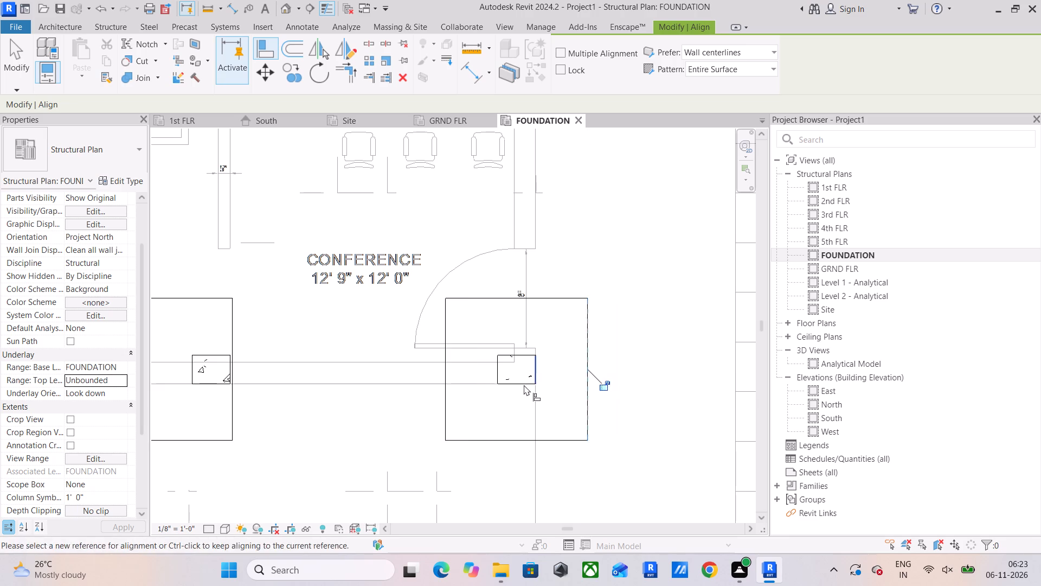
# In the Site plan, select all matching thin detail lines of the footing and column outlines and copy them to the clipboard.
pyautogui.scroll(-4, 524, 385)
pyautogui.moveTo(524, 385); pyautogui.dragTo(601, 385, button='middle')
pyautogui.scroll(4, 452, 391)
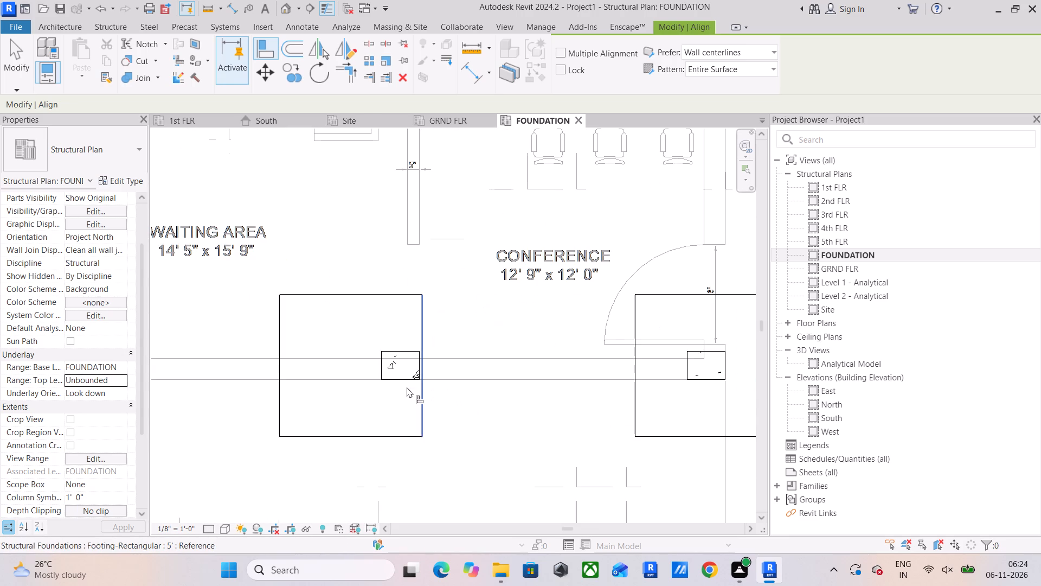
pyautogui.scroll(-5, 413, 386)
pyautogui.moveTo(477, 400); pyautogui.dragTo(600, 437, button='middle')
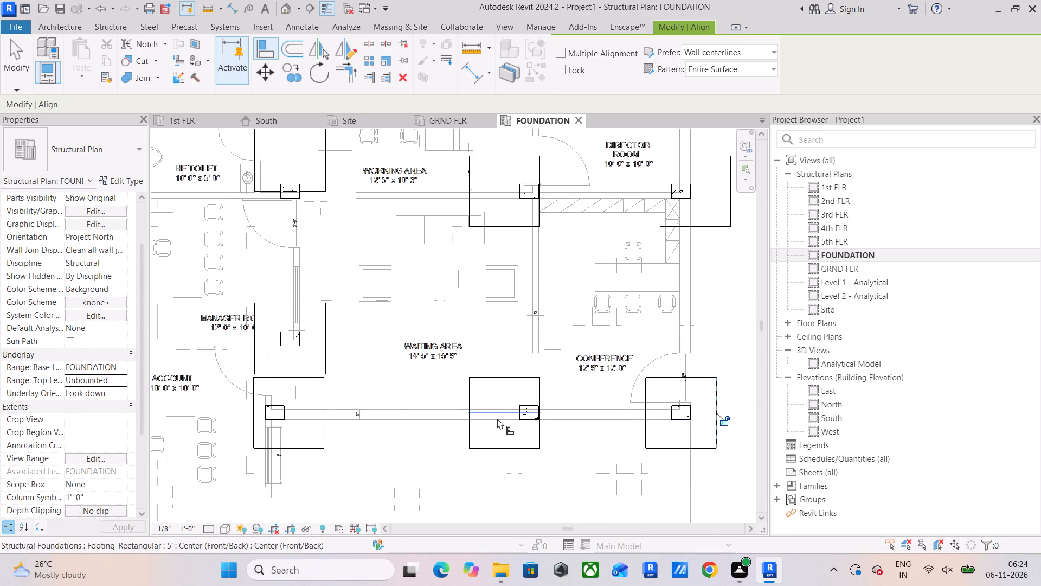
pyautogui.moveTo(607, 339); pyautogui.dragTo(560, 407, button='middle')
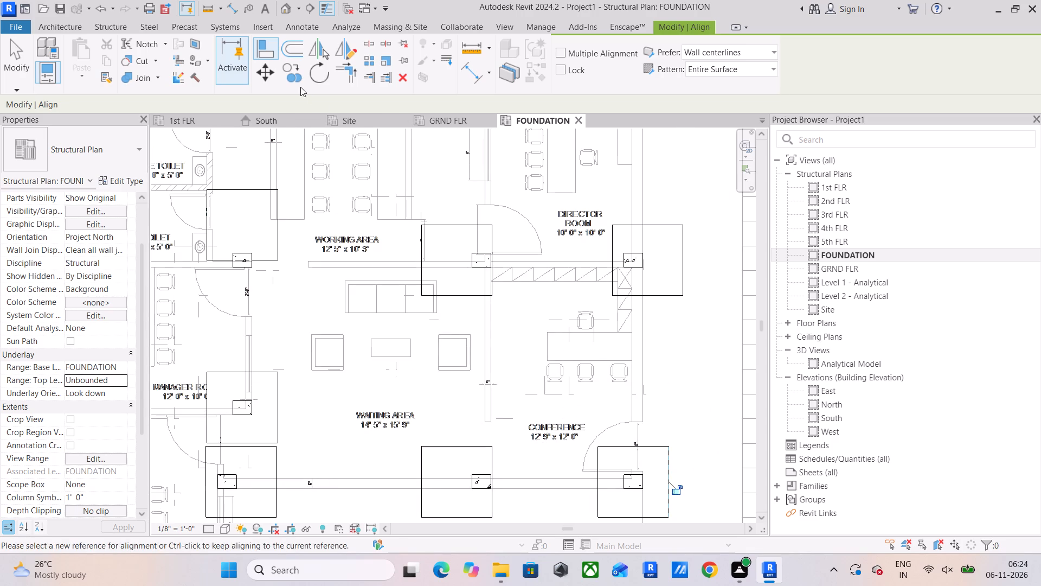
pyautogui.click(355, 124)
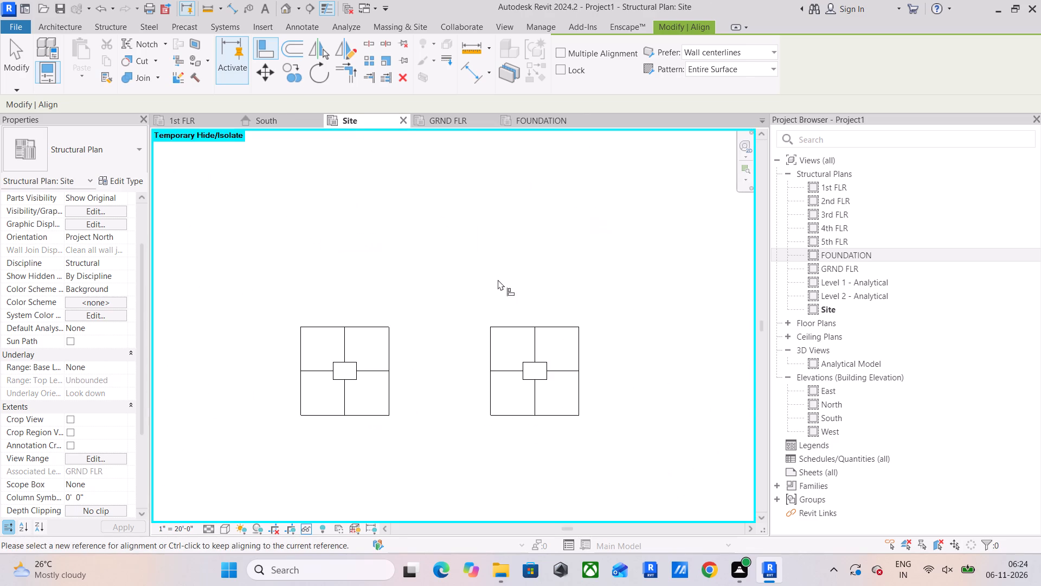
pyautogui.scroll(-6, 499, 260)
pyautogui.press('Escape')
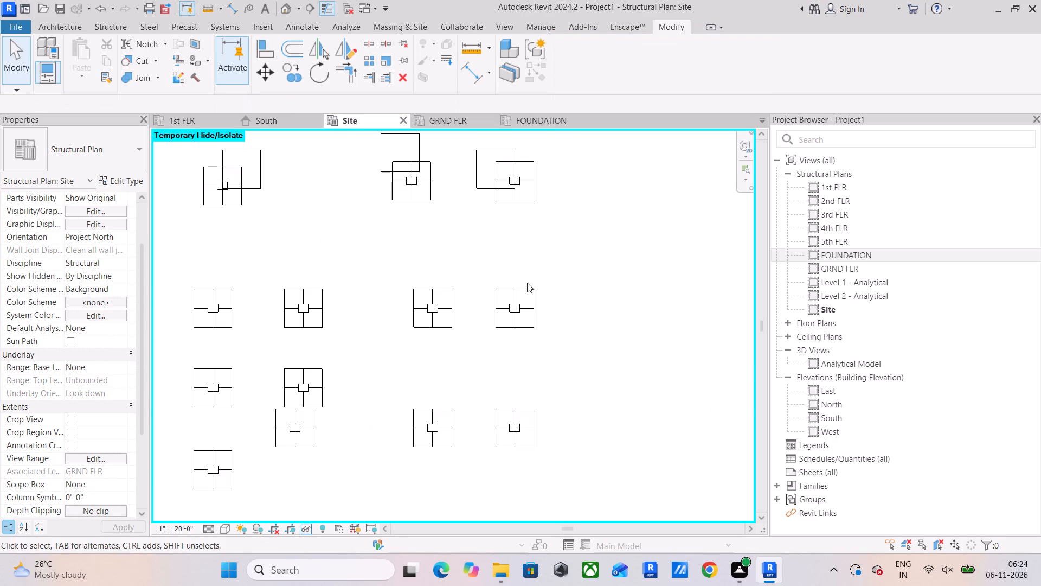
pyautogui.press('Escape')
pyautogui.press('Escape')
pyautogui.press('Escape')
pyautogui.scroll(-1, 535, 269)
pyautogui.click(533, 291)
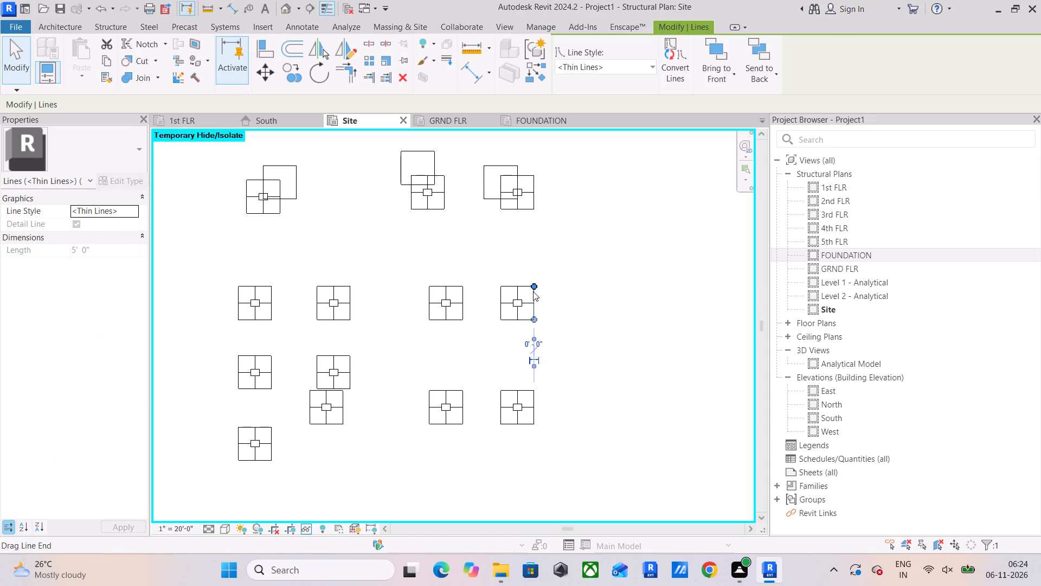
pyautogui.write('SA')
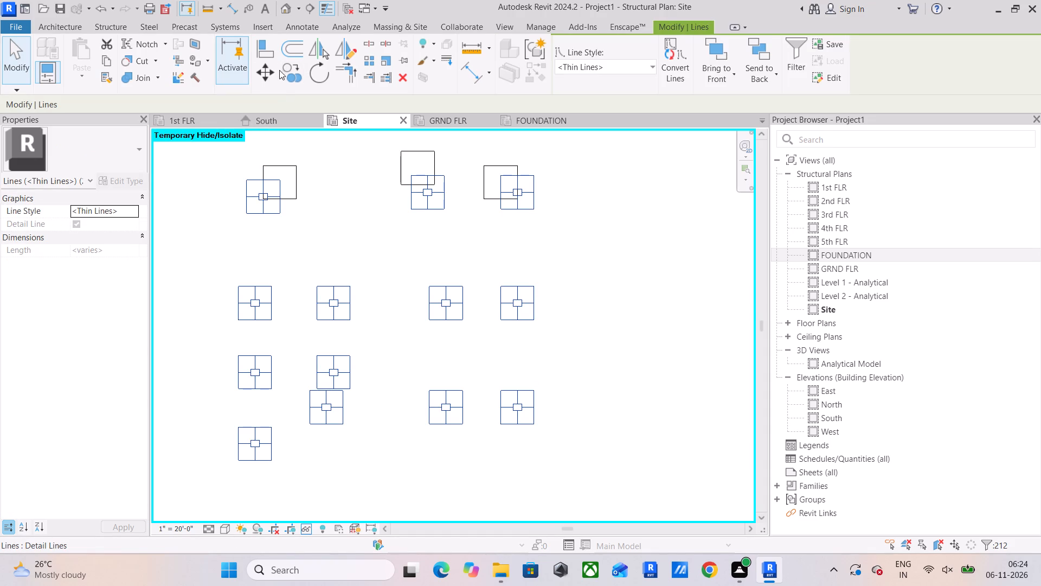
pyautogui.click(106, 60)
pyautogui.click(66, 72)
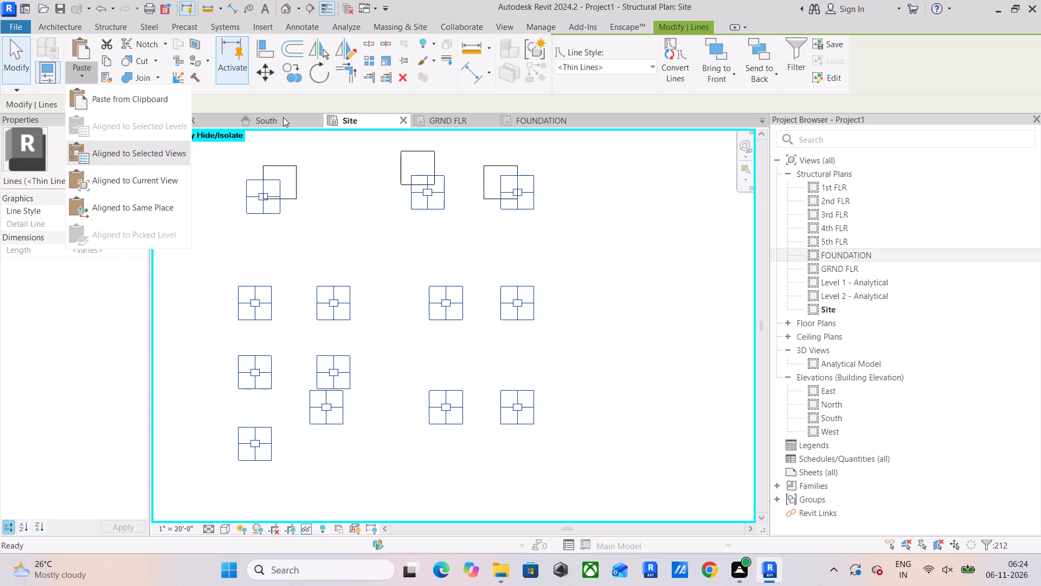
pyautogui.click(338, 179)
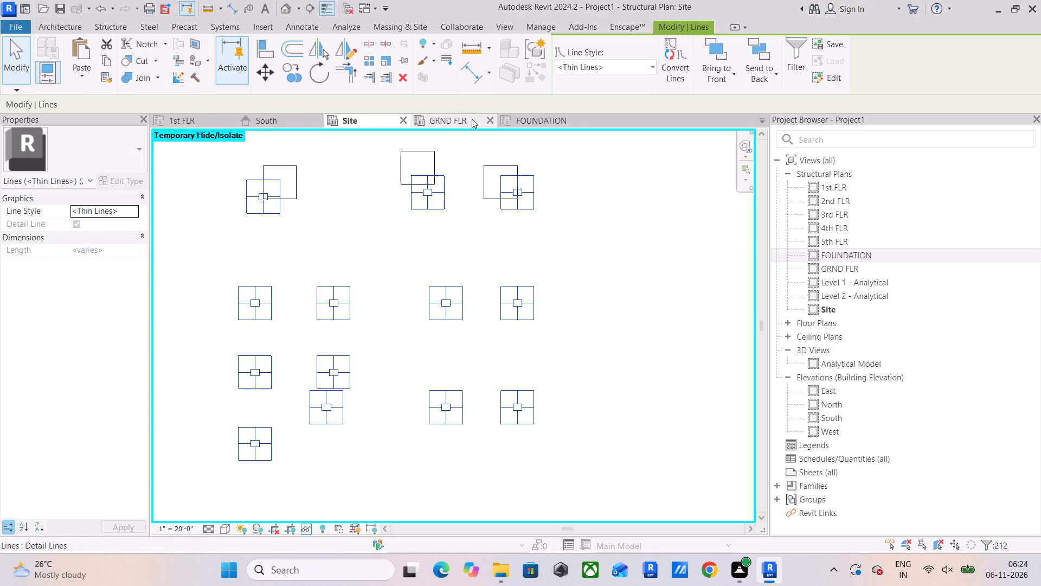
# From the FOUNDATION plan, paste the copied outline lines aligned into the selected view Structural Plan: Site.
pyautogui.click(547, 125)
pyautogui.click(81, 73)
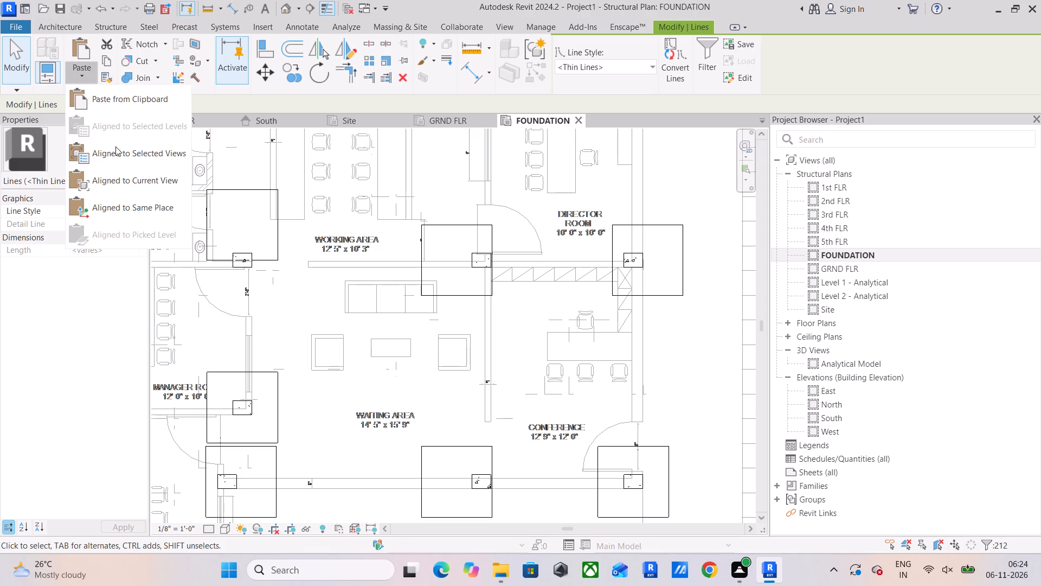
pyautogui.click(118, 157)
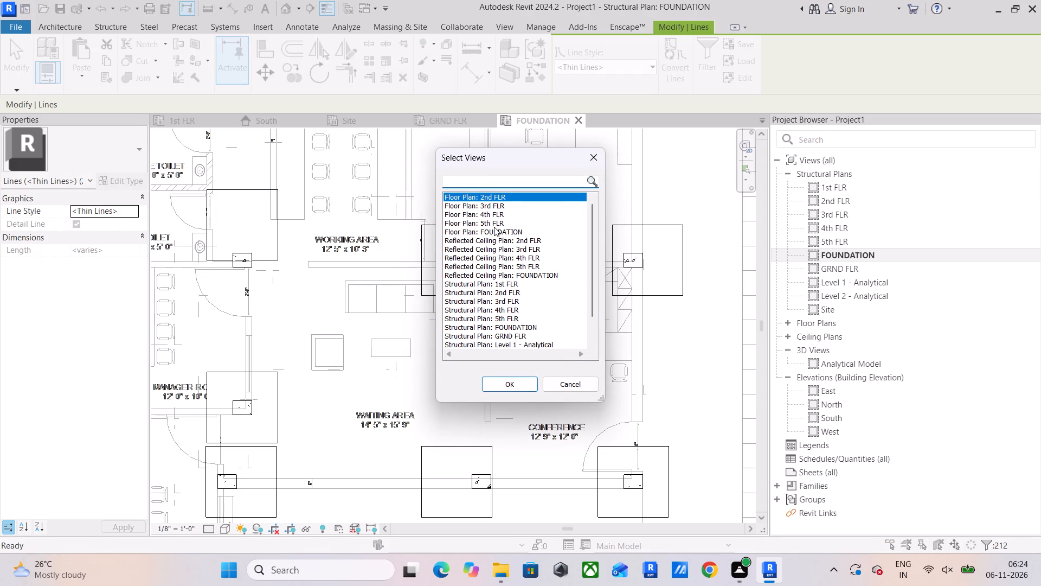
pyautogui.scroll(-6, 494, 227)
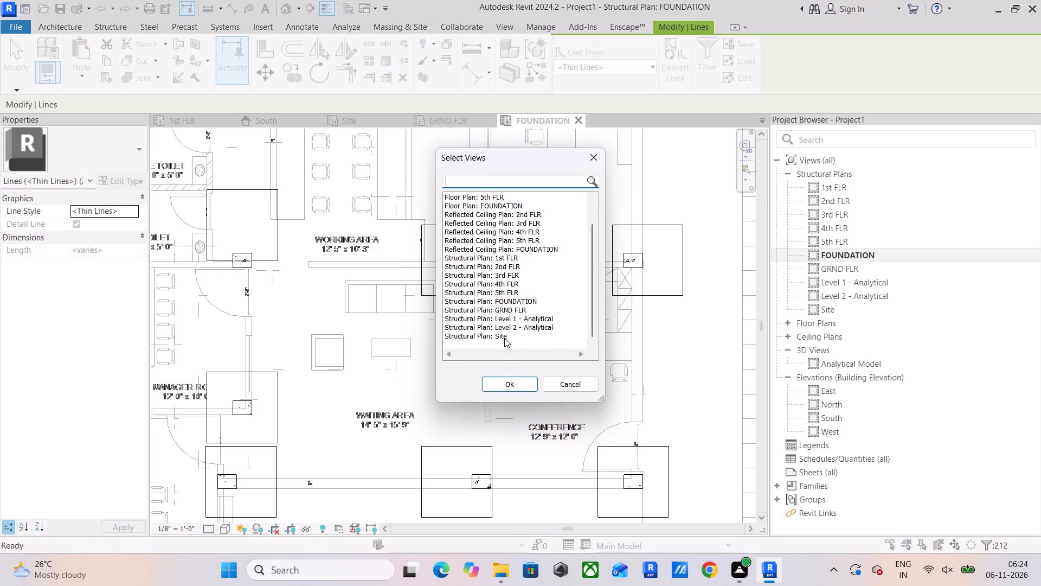
pyautogui.click(499, 336)
pyautogui.click(524, 383)
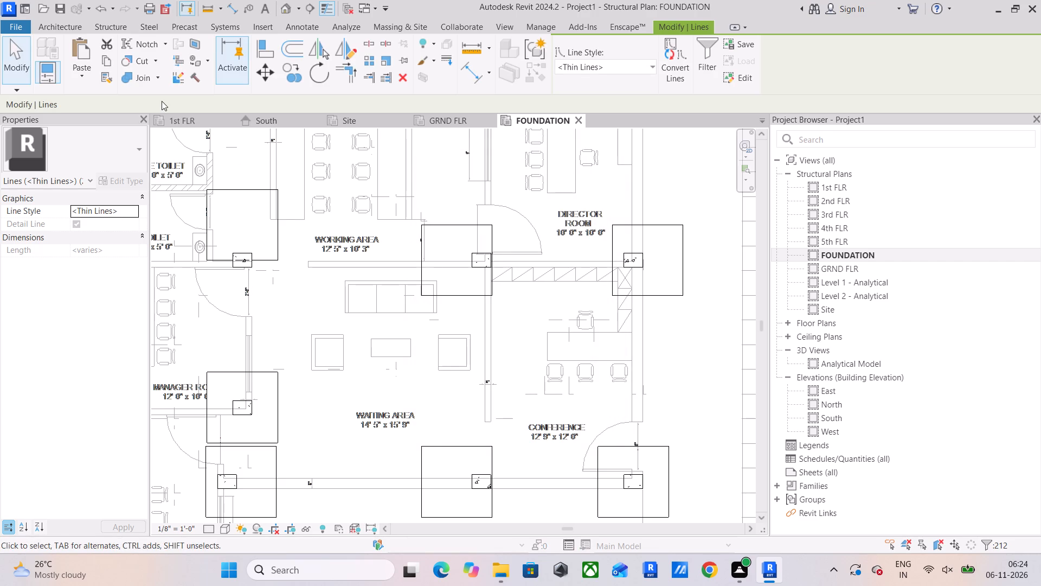
# Copy the selected outline lines again and paste them aligned into the selected view Structural Plan: FOUNDATION.
pyautogui.click(108, 67)
pyautogui.click(92, 79)
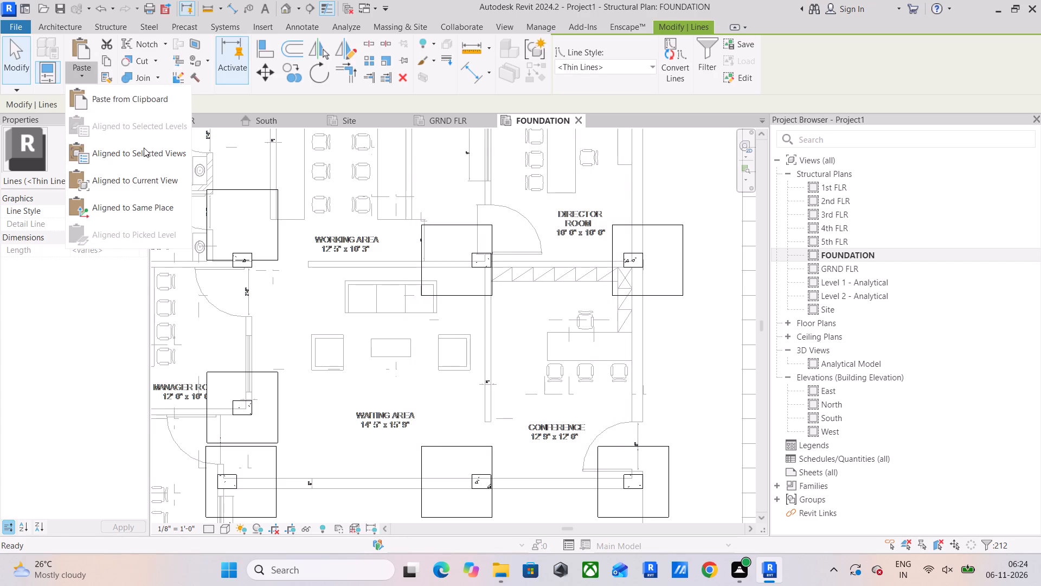
pyautogui.click(144, 148)
pyautogui.scroll(-2, 496, 255)
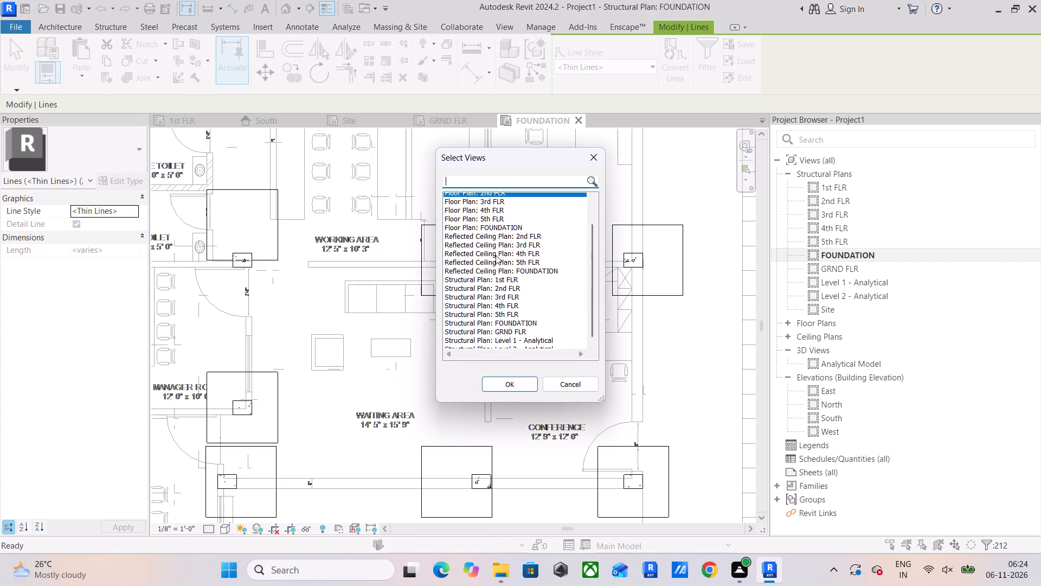
pyautogui.scroll(-4, 496, 255)
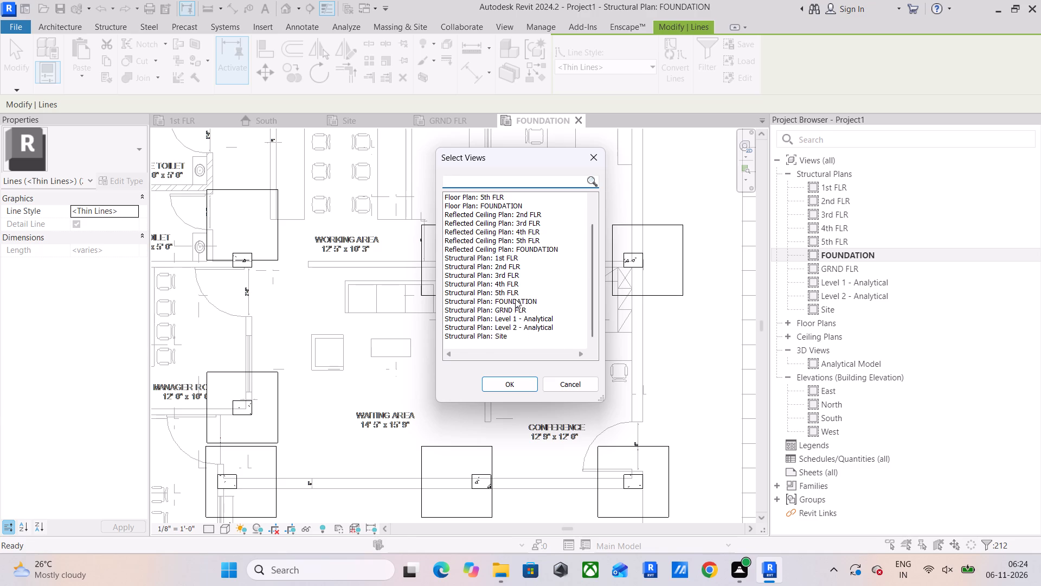
pyautogui.click(515, 299)
pyautogui.click(516, 380)
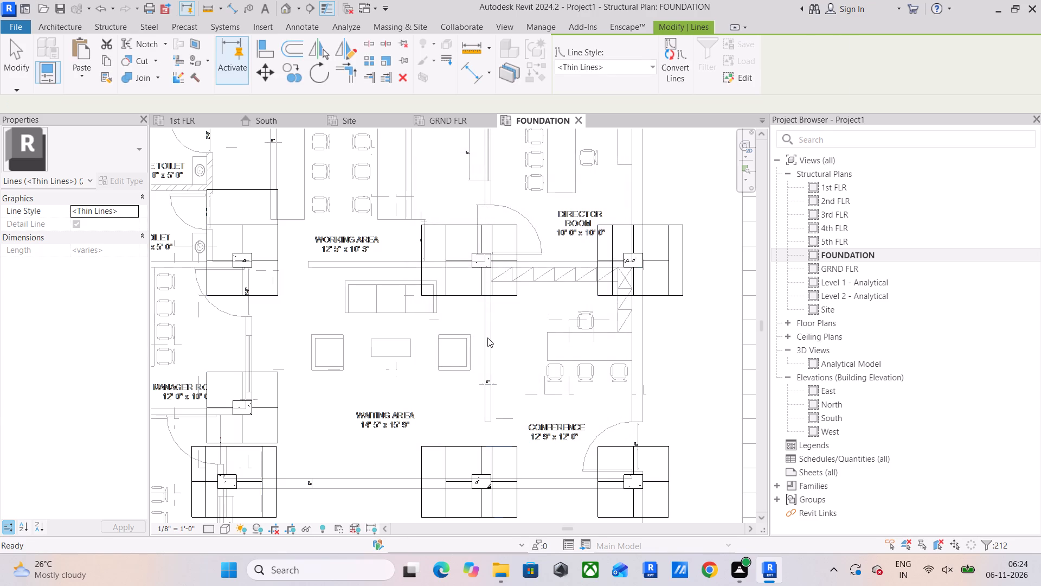
# Align the second column's southernmost footing, south of the manager room, to the west edge of its pasted outline.
pyautogui.scroll(-2, 633, 309)
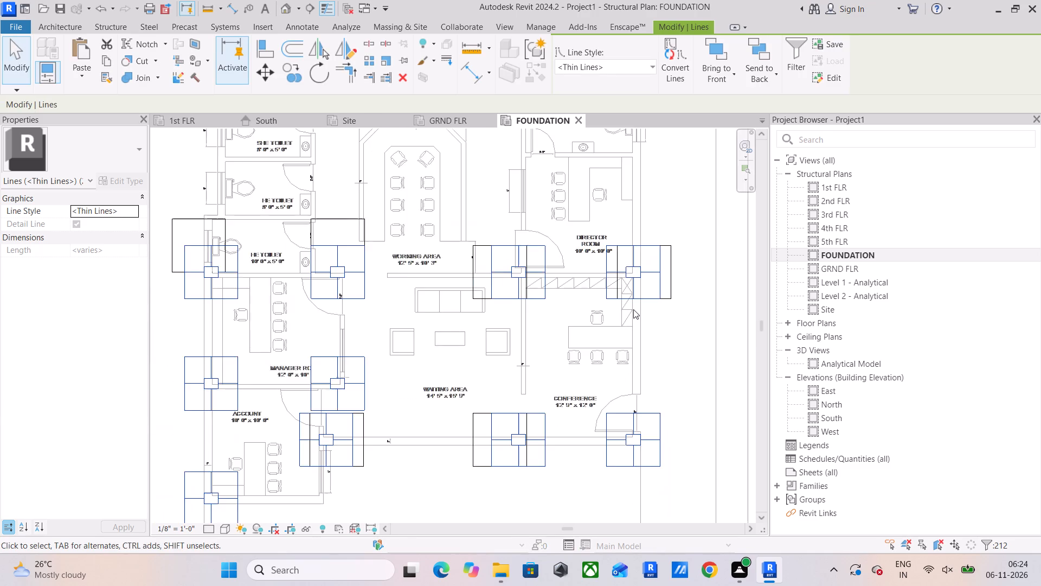
pyautogui.moveTo(632, 310); pyautogui.dragTo(616, 196, button='middle')
pyautogui.scroll(4, 516, 346)
pyautogui.moveTo(510, 343); pyautogui.dragTo(512, 368, button='middle')
pyautogui.scroll(-4, 512, 368)
pyautogui.moveTo(519, 364); pyautogui.dragTo(590, 355, button='middle')
pyautogui.click(431, 481)
pyautogui.scroll(3, 375, 356)
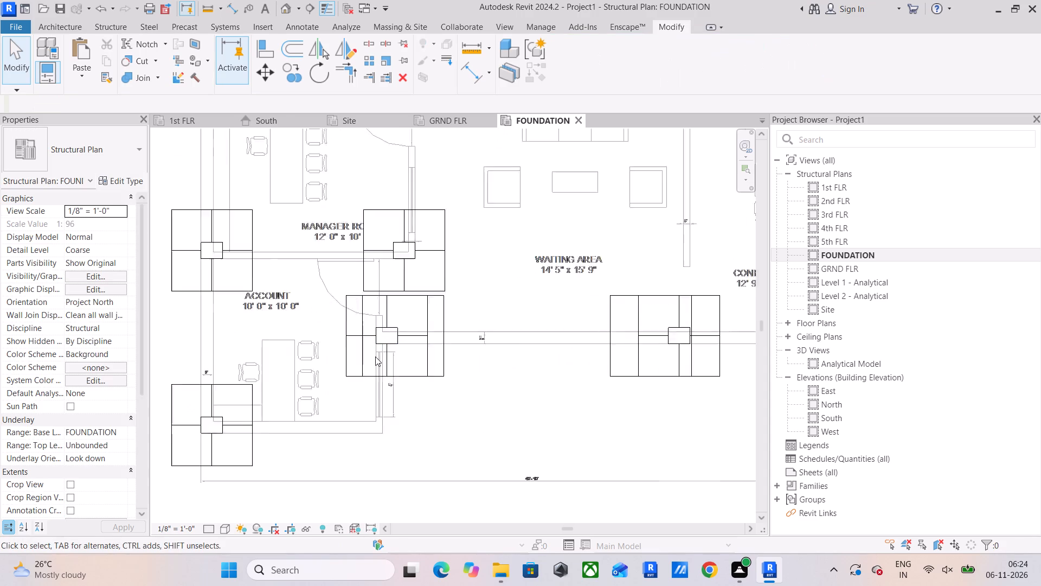
pyautogui.scroll(2, 375, 356)
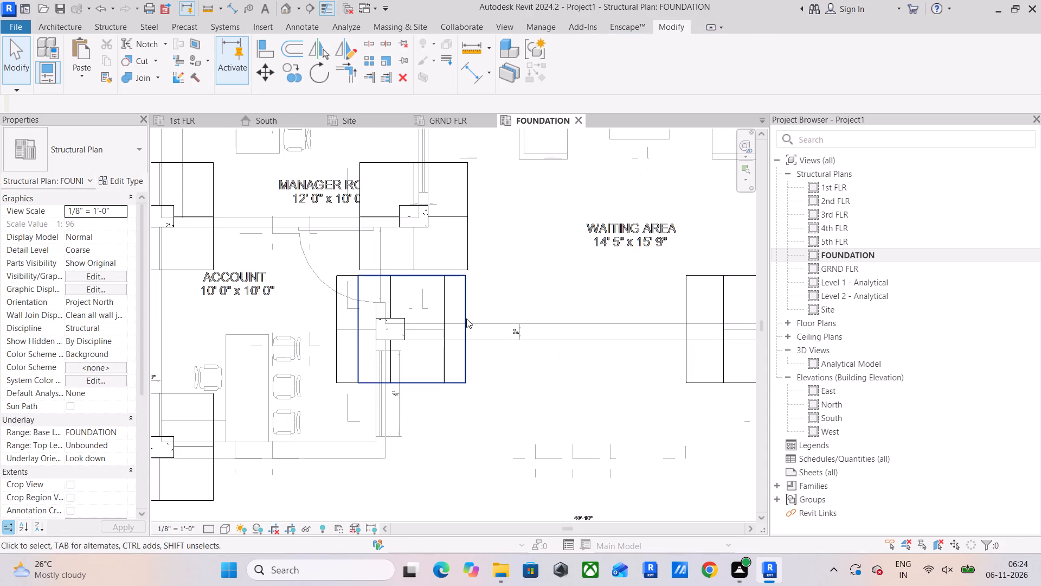
pyautogui.click(260, 58)
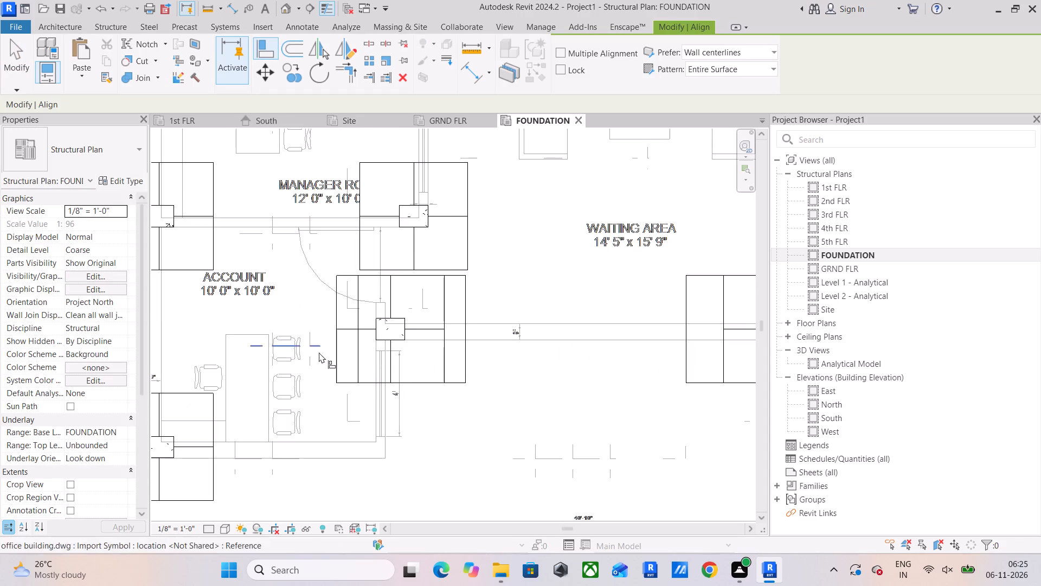
pyautogui.click(336, 354)
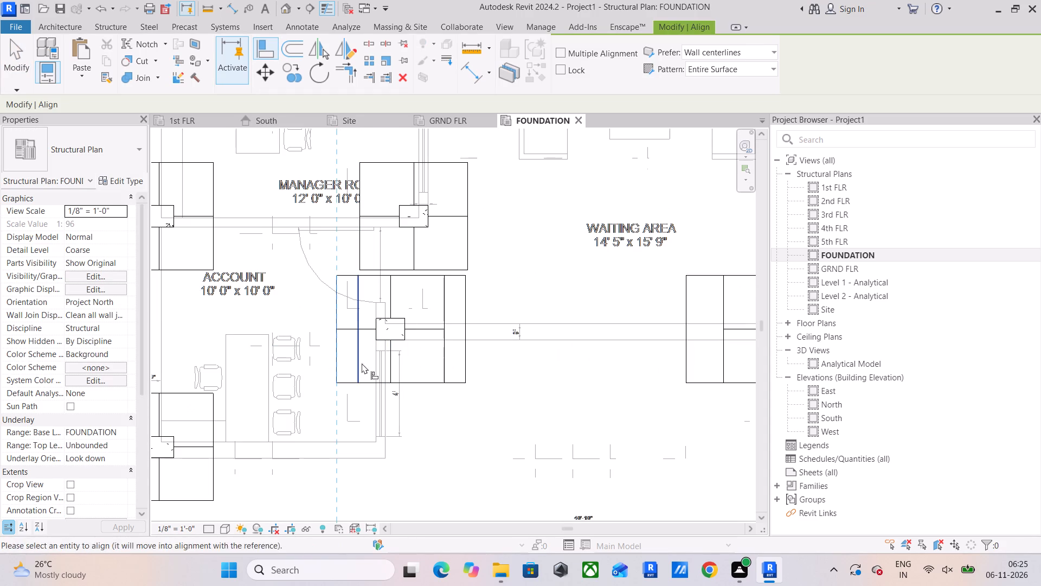
pyautogui.click(353, 363)
# Align the third column's southern footing, between the waiting area and conference room, to the east edge of its outline.
pyautogui.moveTo(443, 330); pyautogui.dragTo(584, 320, button='middle')
pyautogui.scroll(-3, 552, 321)
pyautogui.moveTo(552, 321); pyautogui.dragTo(256, 375, button='middle')
pyautogui.scroll(4, 484, 392)
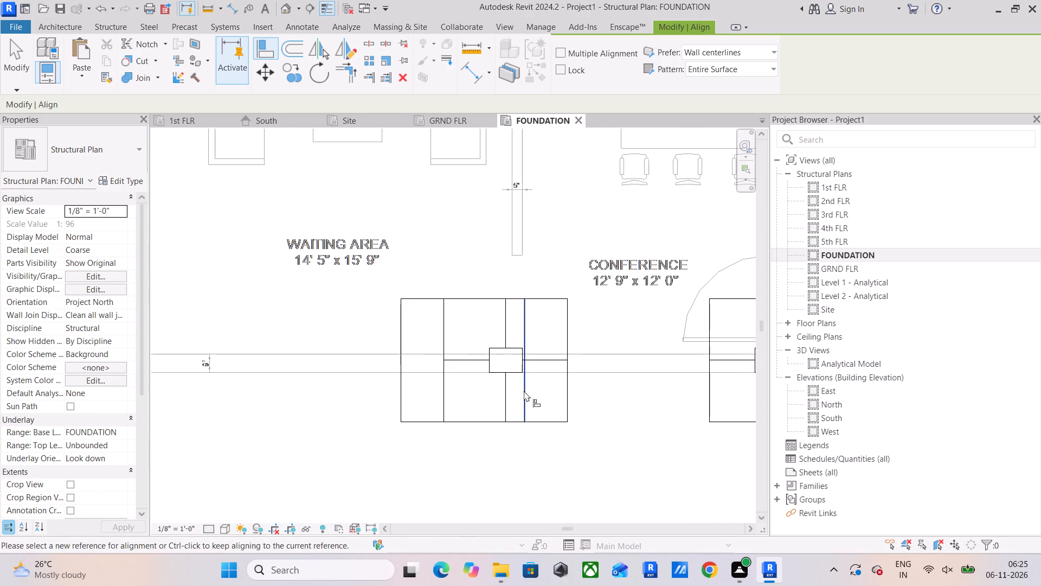
pyautogui.scroll(2, 526, 390)
pyautogui.click(580, 390)
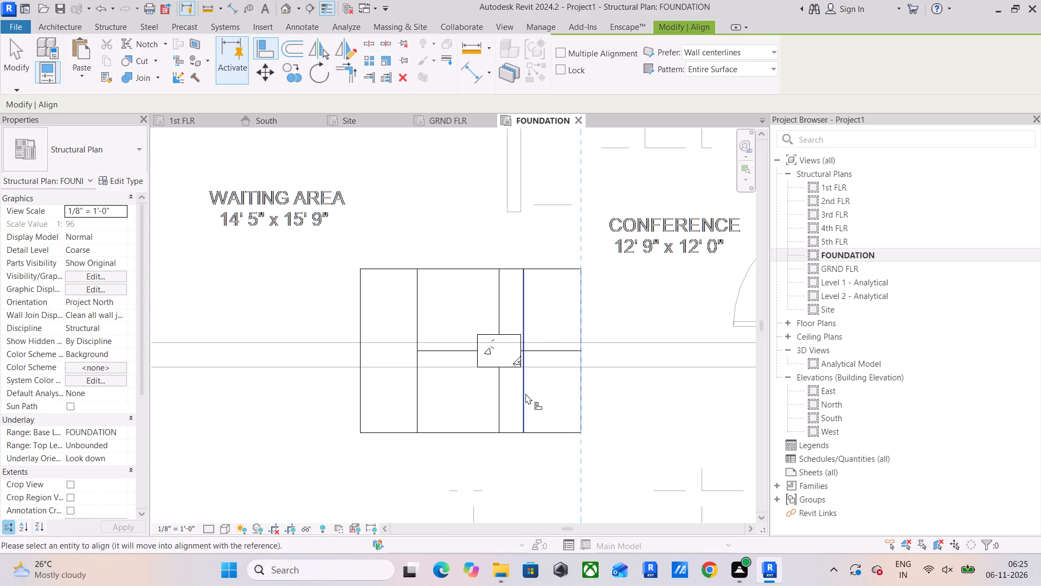
pyautogui.click(520, 396)
# Align the easternmost footing at the director room to the east edge of its outline.
pyautogui.scroll(-5, 549, 391)
pyautogui.moveTo(615, 393); pyautogui.dragTo(407, 397, button='middle')
pyautogui.scroll(-3, 509, 358)
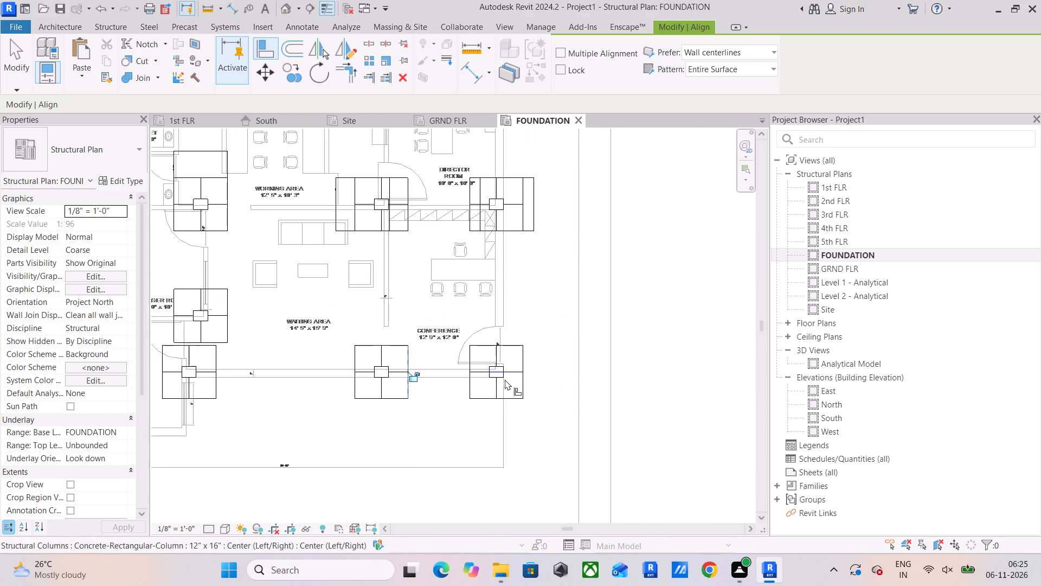
pyautogui.moveTo(505, 379); pyautogui.dragTo(510, 445, button='middle')
pyautogui.scroll(8, 532, 292)
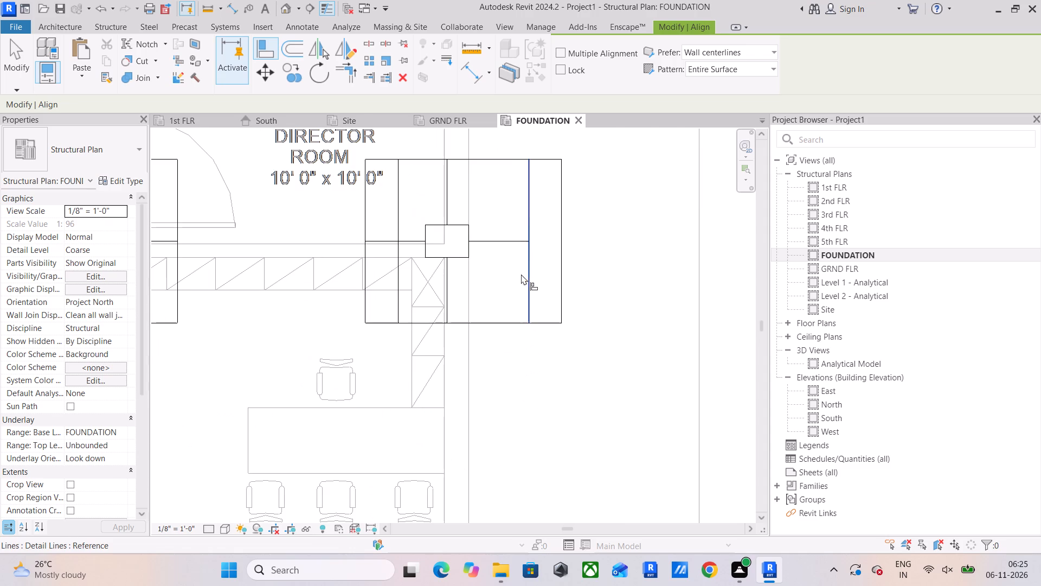
pyautogui.click(525, 264)
pyautogui.click(556, 267)
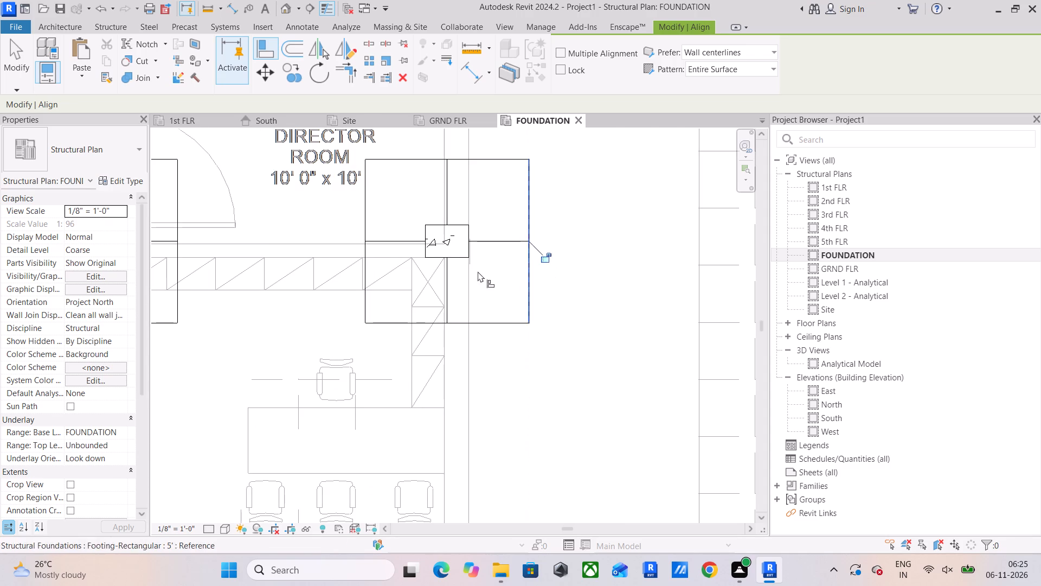
# Align the footing west of the director room door to the west edge of its pasted outline.
pyautogui.scroll(-5, 478, 271)
pyautogui.moveTo(478, 271); pyautogui.dragTo(548, 337, button='middle')
pyautogui.scroll(4, 393, 341)
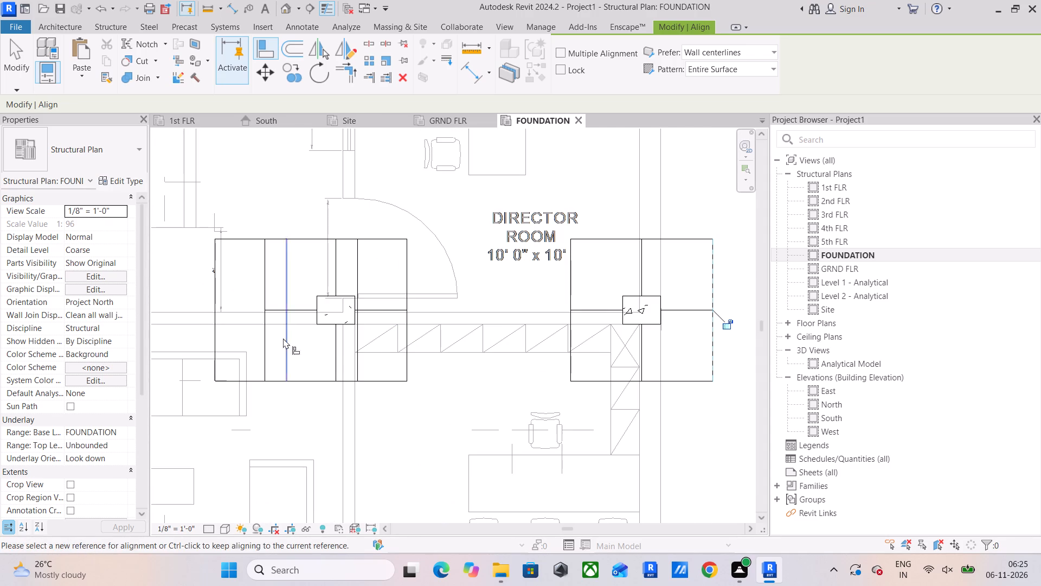
pyautogui.click(266, 333)
pyautogui.click(216, 334)
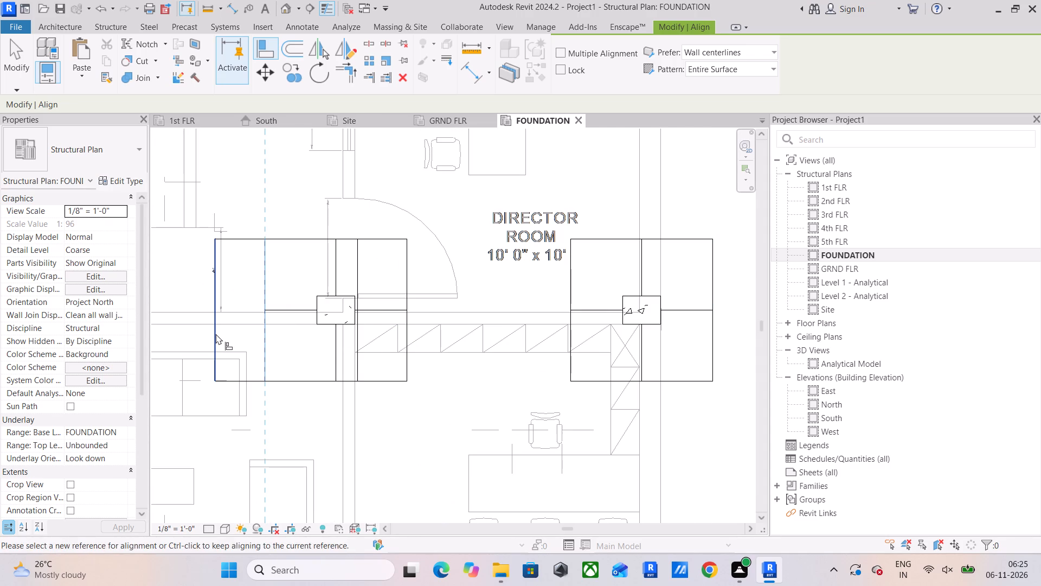
# Align the westernmost footing at the 10' 0" x 5' 0" HE toilet to the south and west edges of its outline.
pyautogui.scroll(-4, 260, 347)
pyautogui.moveTo(305, 355); pyautogui.dragTo(349, 405, button='middle')
pyautogui.moveTo(379, 358); pyautogui.dragTo(471, 473, button='middle')
pyautogui.scroll(-2, 482, 432)
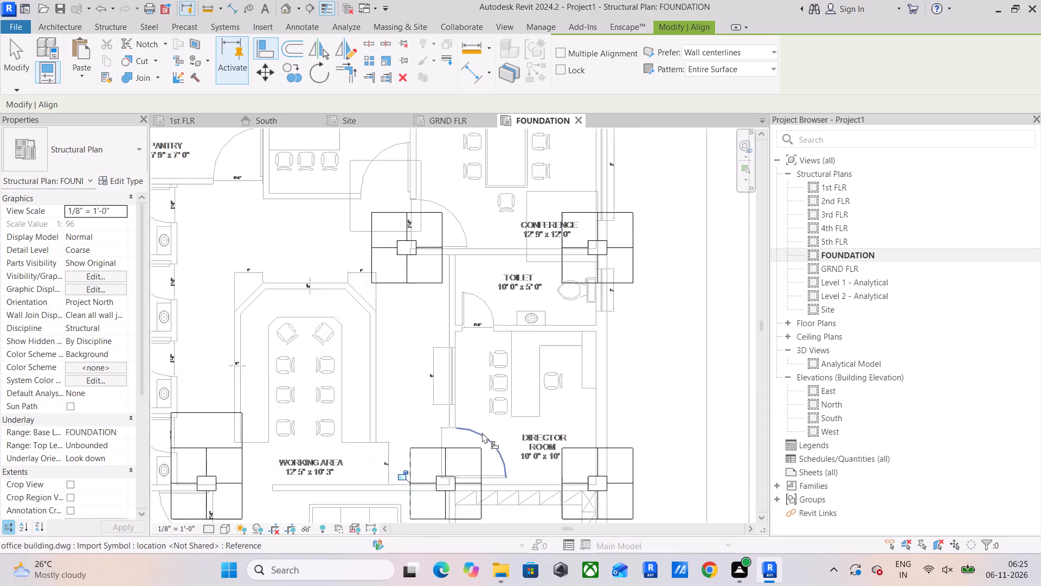
pyautogui.scroll(-1, 482, 432)
pyautogui.moveTo(509, 410); pyautogui.dragTo(492, 463, button='middle')
pyautogui.moveTo(497, 445); pyautogui.dragTo(541, 424, button='middle')
pyautogui.moveTo(582, 357); pyautogui.dragTo(531, 482, button='middle')
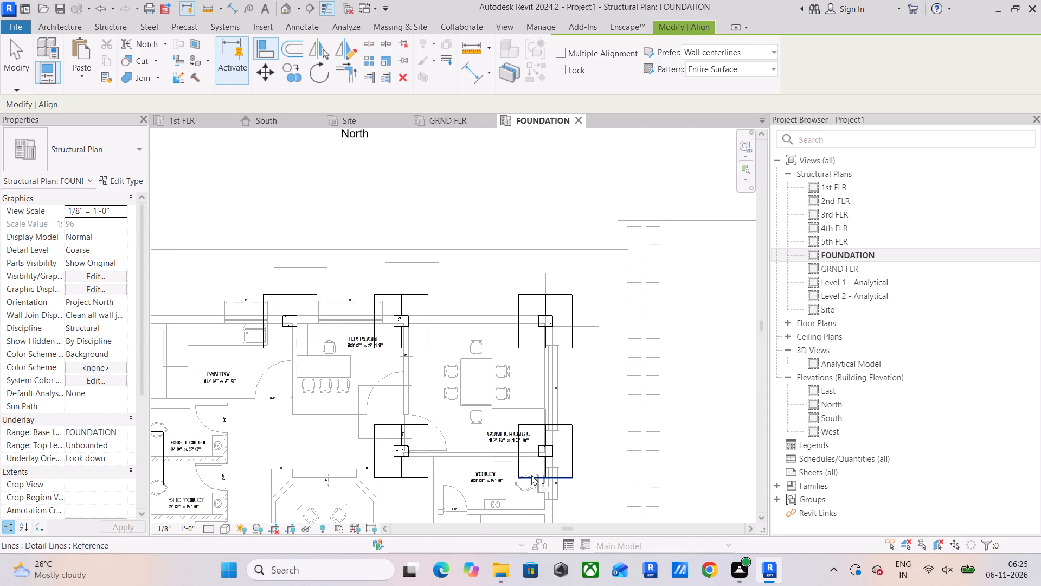
pyautogui.moveTo(531, 475); pyautogui.dragTo(541, 424, button='middle')
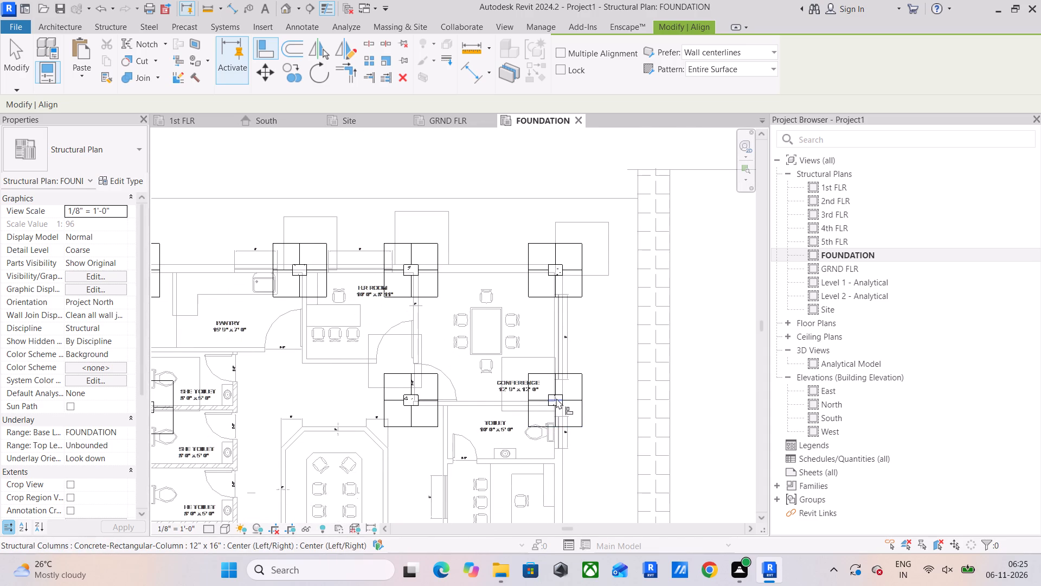
pyautogui.scroll(2, 556, 397)
pyautogui.scroll(-3, 356, 404)
pyautogui.moveTo(356, 404); pyautogui.dragTo(613, 328, button='middle')
pyautogui.moveTo(384, 416); pyautogui.dragTo(413, 315, button='middle')
pyautogui.scroll(8, 393, 352)
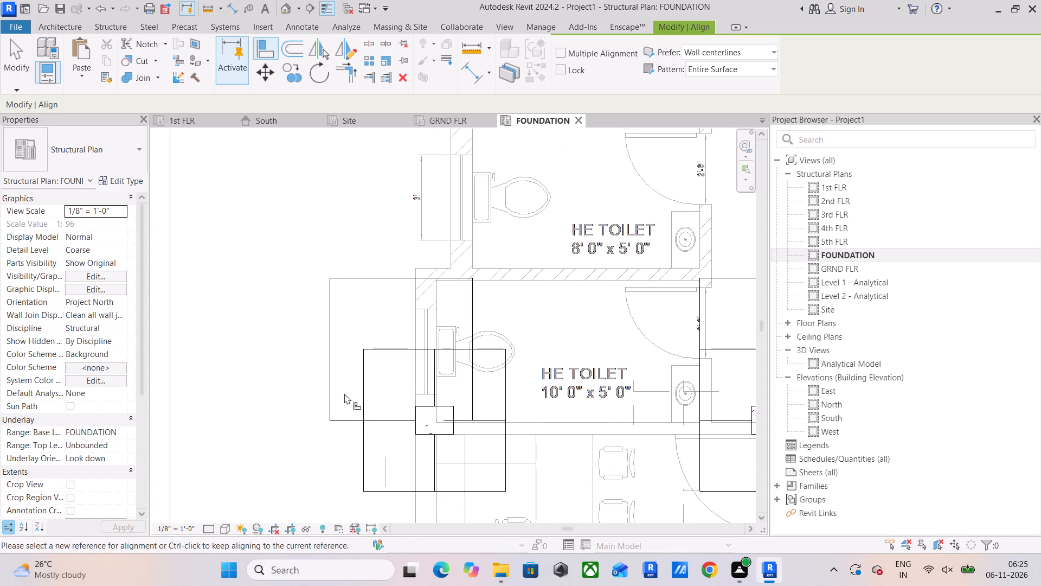
pyautogui.click(397, 493)
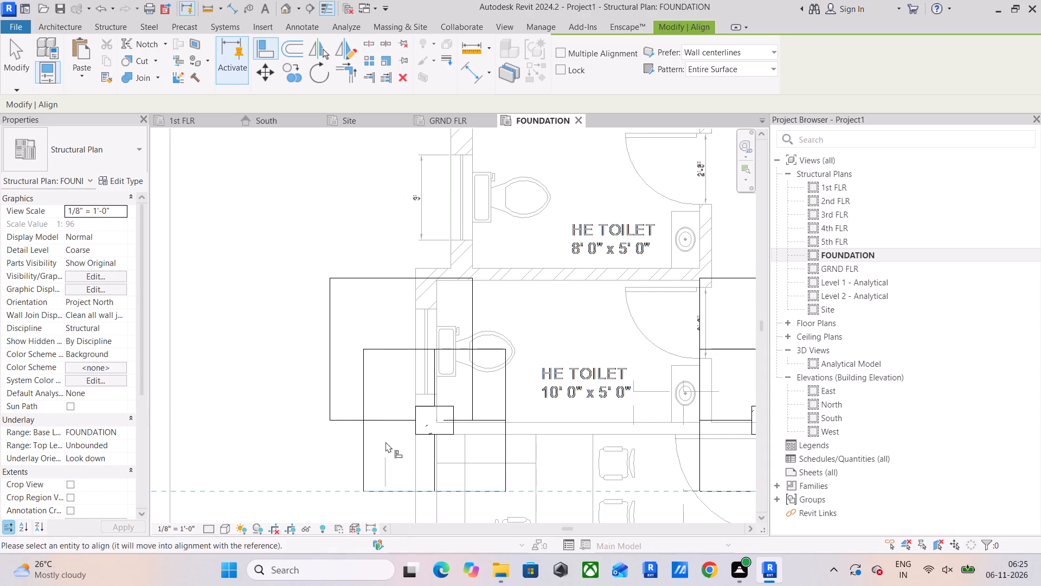
pyautogui.click(380, 422)
pyautogui.click(361, 448)
pyautogui.click(324, 452)
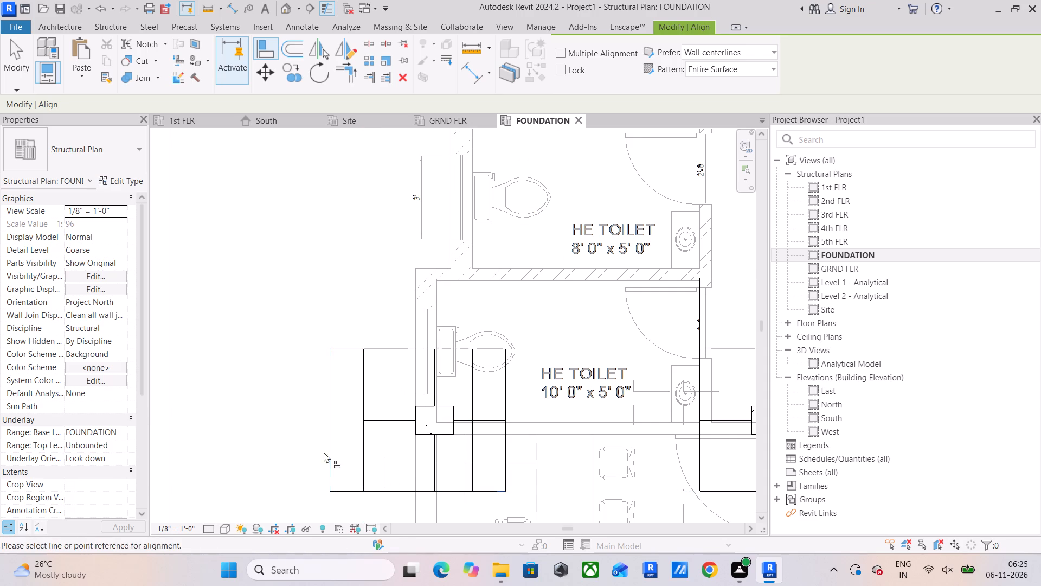
pyautogui.click(362, 441)
pyautogui.click(329, 438)
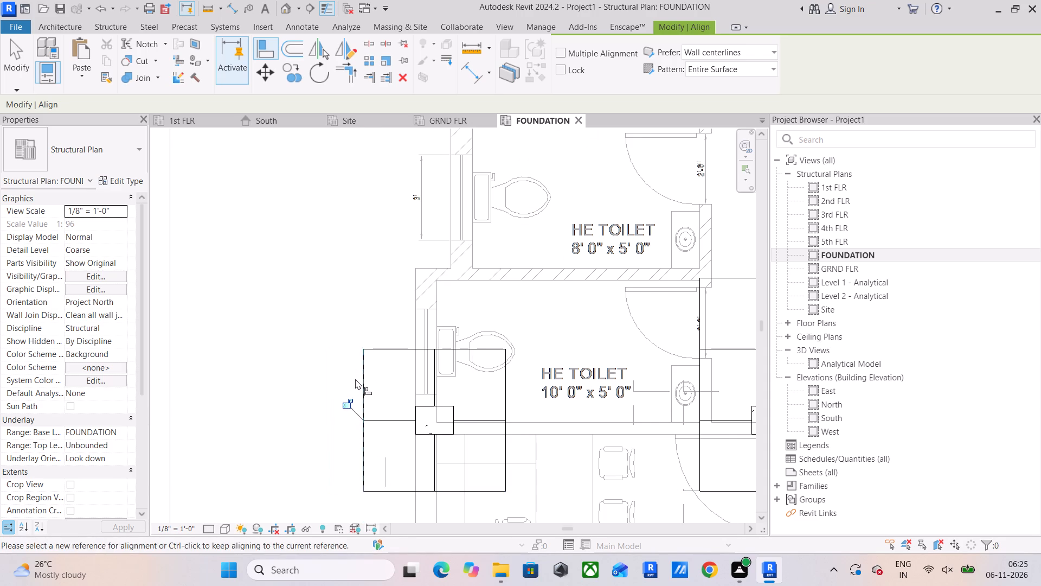
# Align the footing between the southernmost HE toilet and the working area to the north edge of its outline.
pyautogui.scroll(-7, 355, 379)
pyautogui.moveTo(397, 347); pyautogui.dragTo(377, 418, button='middle')
pyautogui.scroll(4, 394, 304)
pyautogui.scroll(-4, 394, 304)
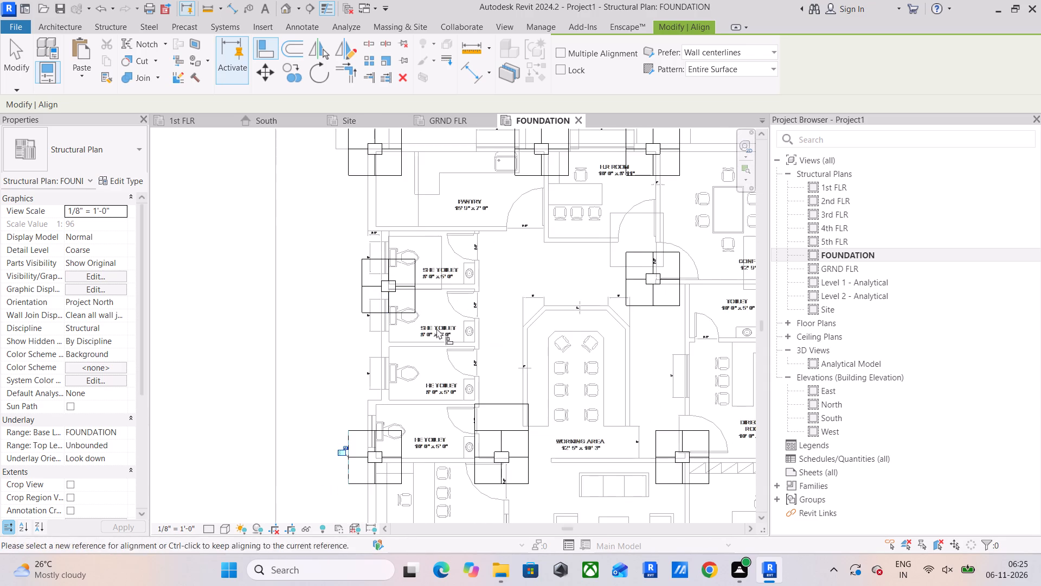
pyautogui.moveTo(436, 328); pyautogui.dragTo(441, 303, button='middle')
pyautogui.scroll(4, 517, 421)
pyautogui.click(519, 397)
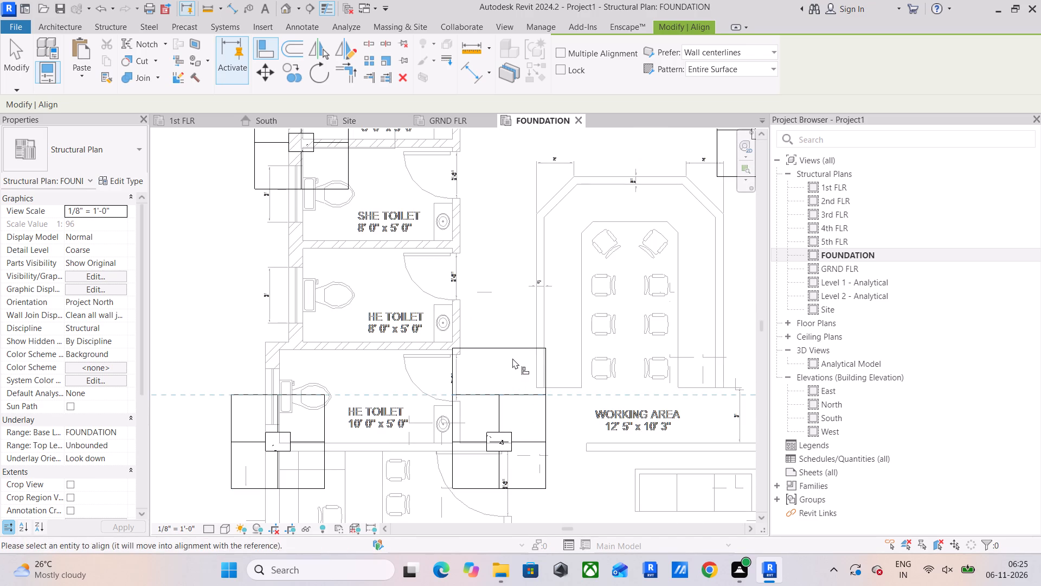
pyautogui.click(512, 352)
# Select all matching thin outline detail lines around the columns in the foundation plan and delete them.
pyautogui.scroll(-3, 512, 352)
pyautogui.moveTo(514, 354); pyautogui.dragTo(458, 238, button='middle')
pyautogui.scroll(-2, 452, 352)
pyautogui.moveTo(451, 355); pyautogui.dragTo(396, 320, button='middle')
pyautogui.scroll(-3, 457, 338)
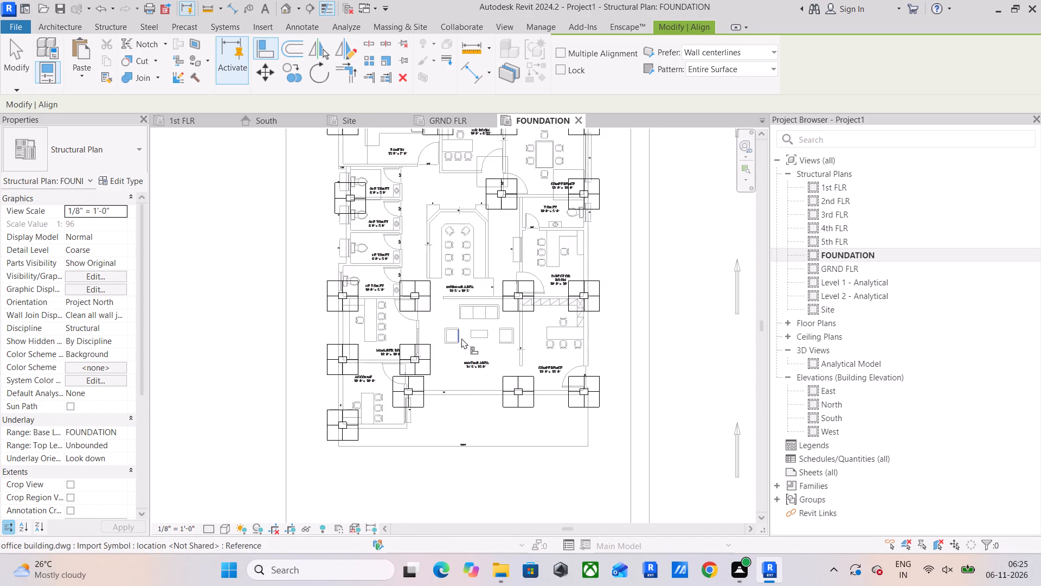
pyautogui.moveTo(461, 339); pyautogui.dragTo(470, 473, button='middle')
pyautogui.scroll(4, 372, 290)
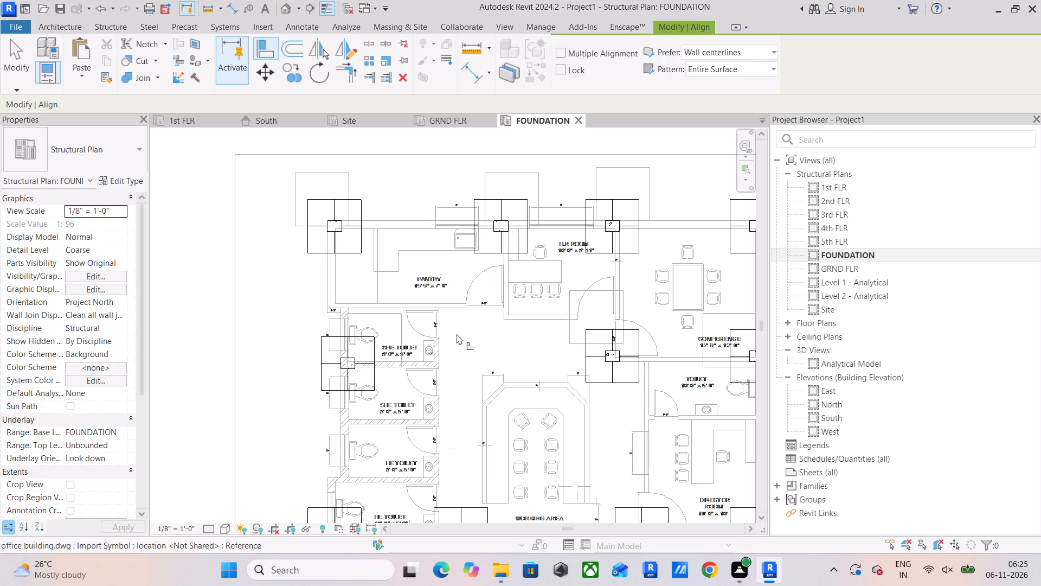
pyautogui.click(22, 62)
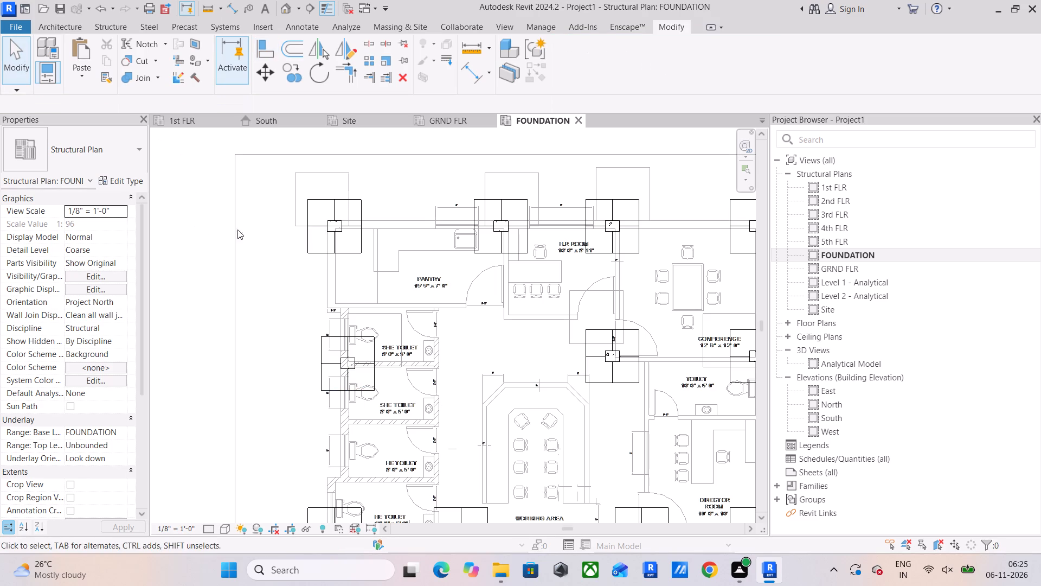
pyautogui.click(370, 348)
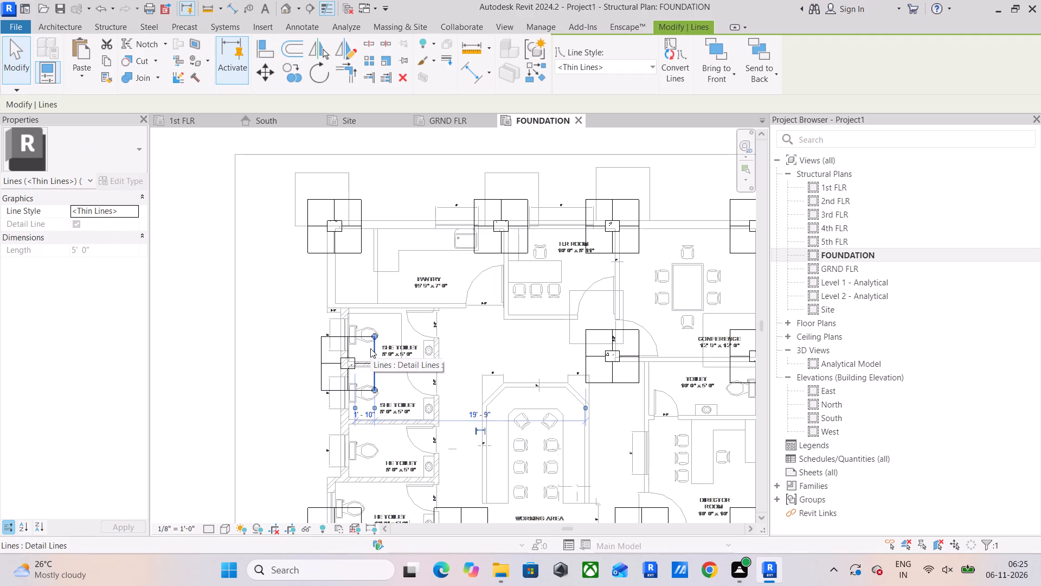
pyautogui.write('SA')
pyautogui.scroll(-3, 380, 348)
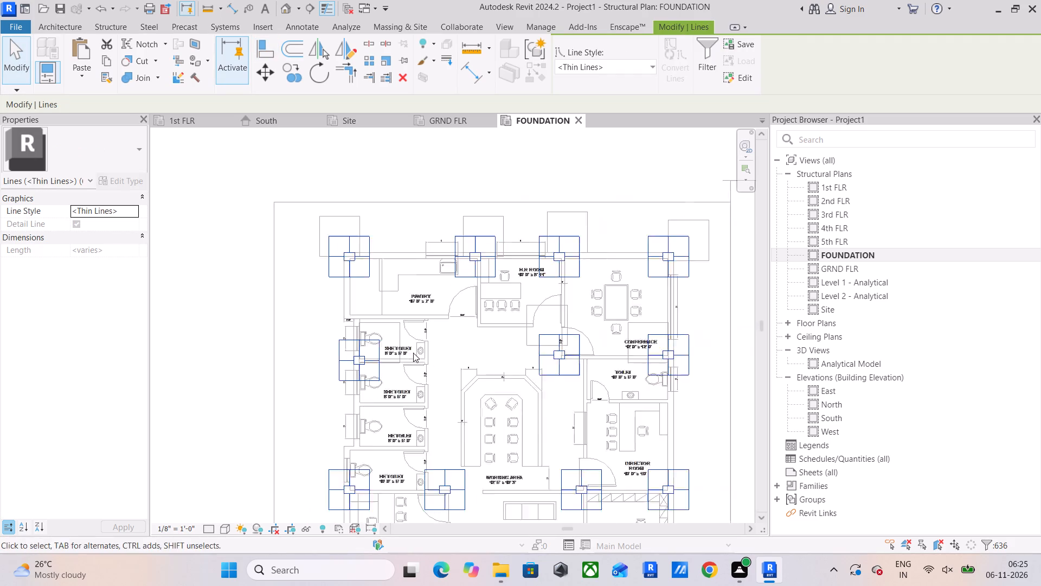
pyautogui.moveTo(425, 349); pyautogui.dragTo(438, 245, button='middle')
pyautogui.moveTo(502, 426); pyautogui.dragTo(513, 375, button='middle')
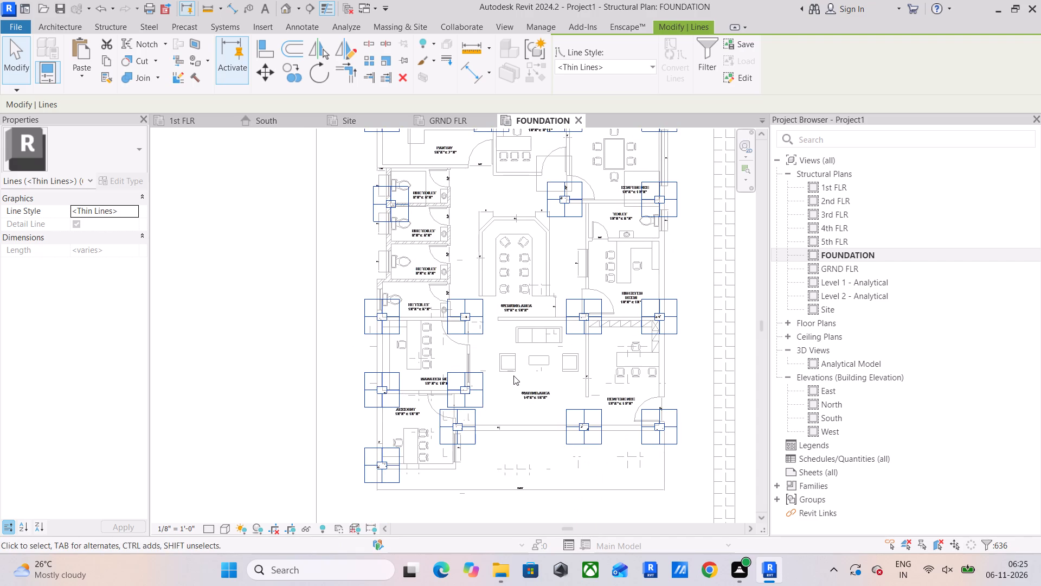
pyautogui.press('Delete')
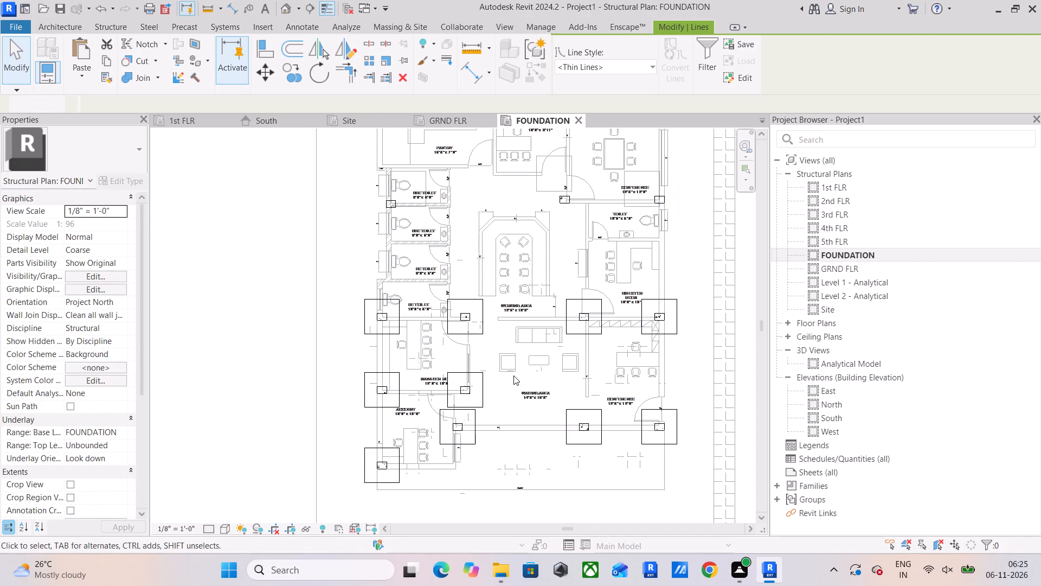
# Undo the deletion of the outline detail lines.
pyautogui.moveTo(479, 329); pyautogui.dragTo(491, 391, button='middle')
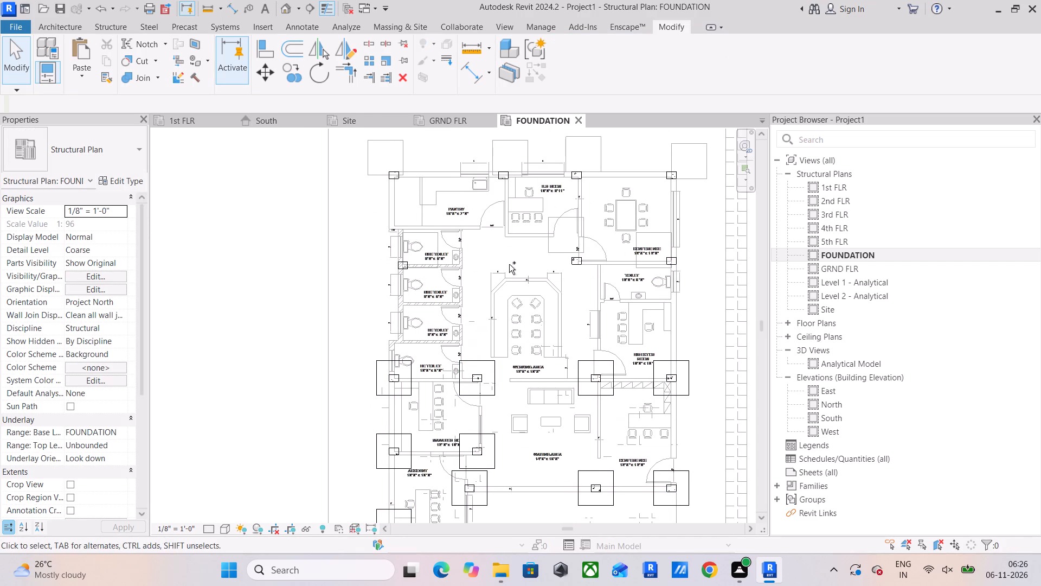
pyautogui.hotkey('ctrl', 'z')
# Switch to the Site structural plan and bring the northern footings into view.
pyautogui.moveTo(550, 246); pyautogui.dragTo(524, 380, button='middle')
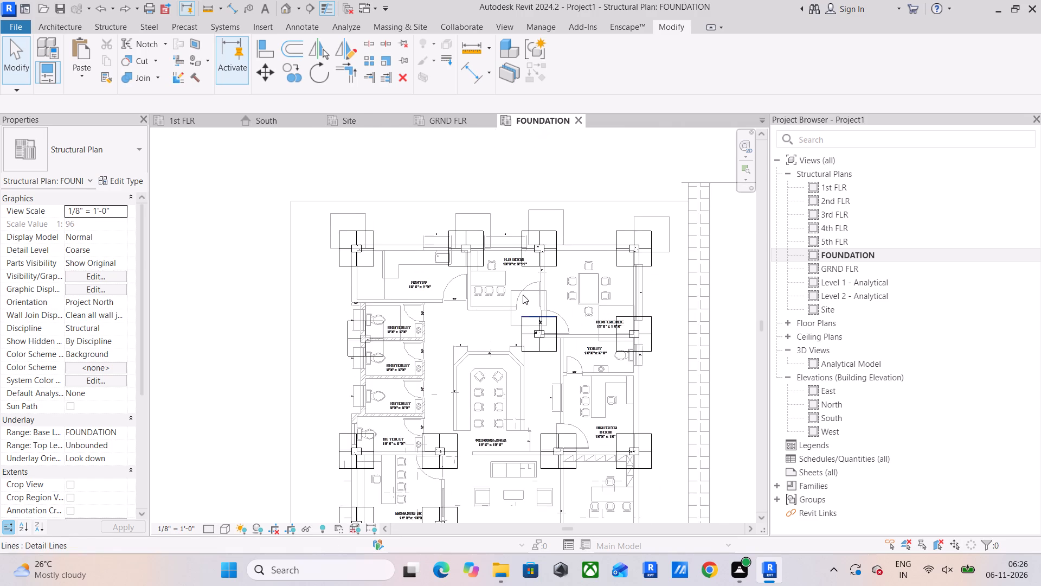
pyautogui.moveTo(518, 292); pyautogui.dragTo(514, 334, button='middle')
pyautogui.scroll(1, 473, 298)
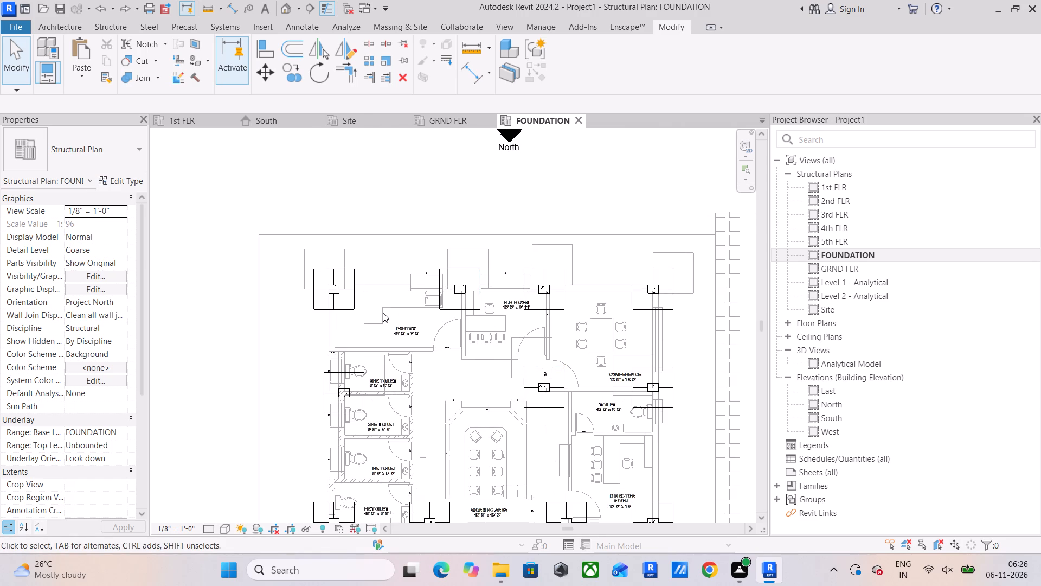
pyautogui.middleClick(500, 409)
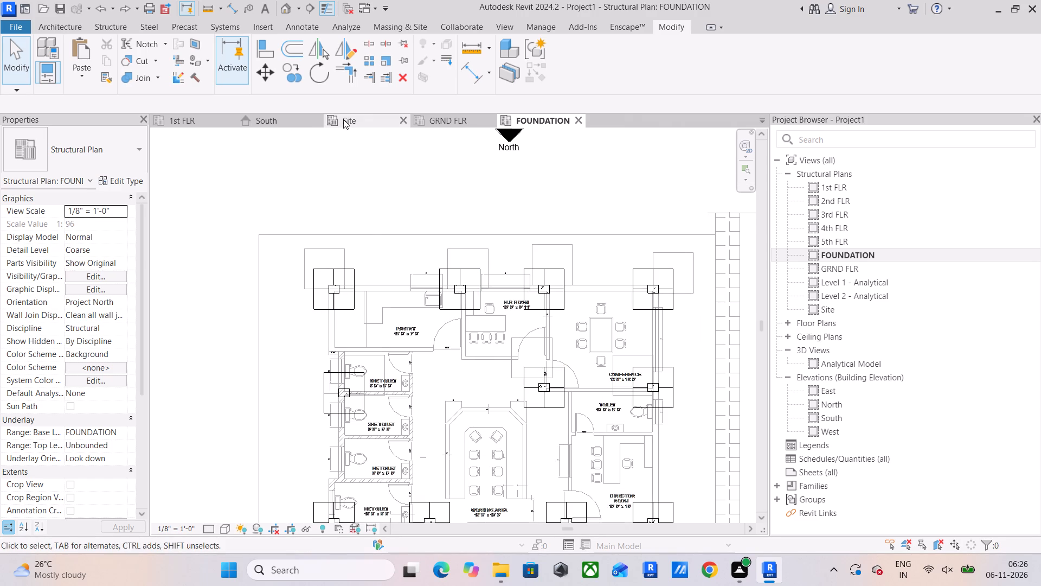
pyautogui.click(343, 119)
pyautogui.moveTo(387, 230); pyautogui.dragTo(403, 306, button='middle')
pyautogui.moveTo(407, 284); pyautogui.dragTo(439, 393, button='middle')
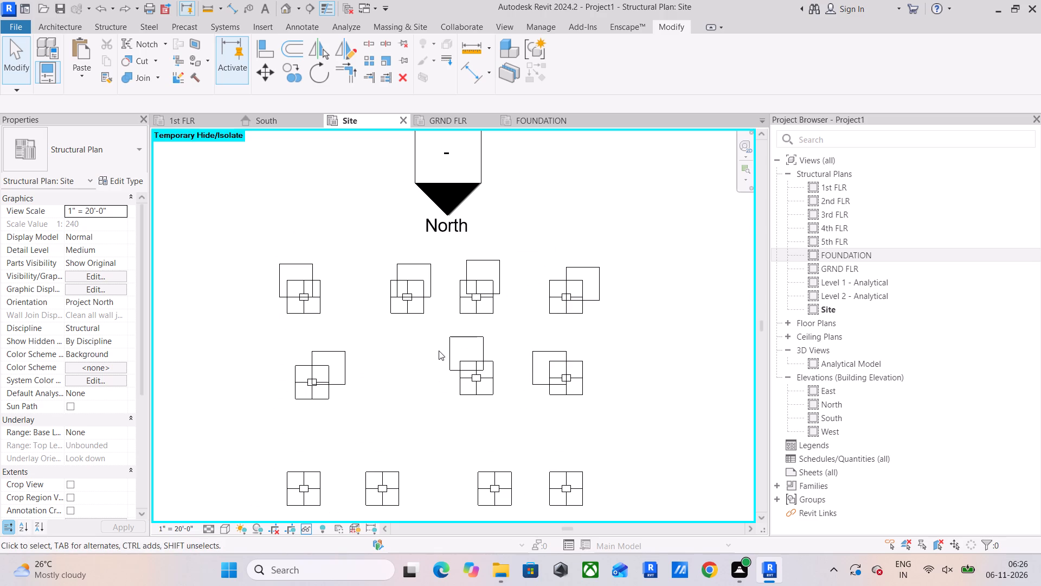
pyautogui.moveTo(432, 387); pyautogui.dragTo(439, 372, button='middle')
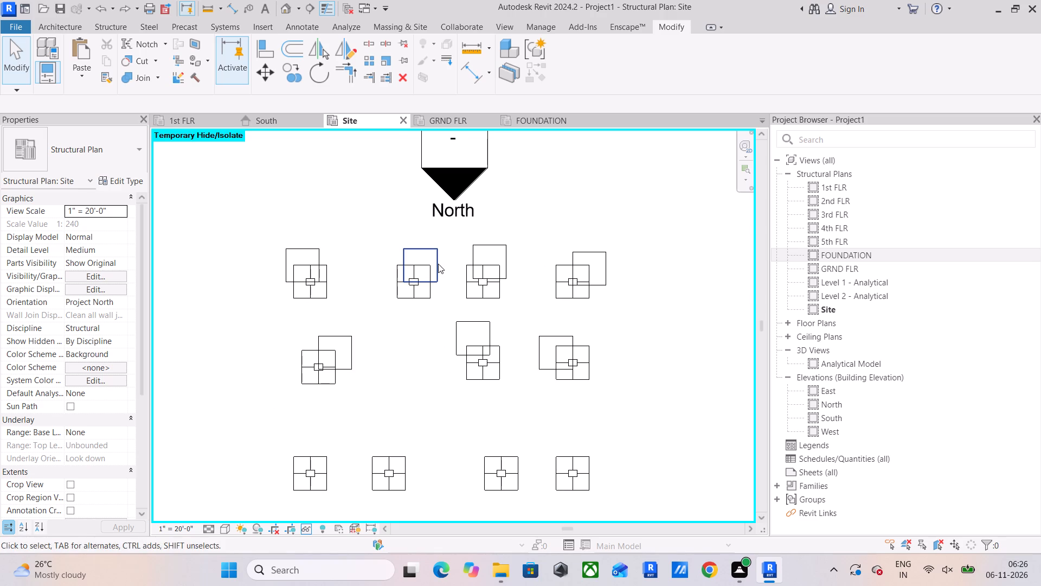
pyautogui.moveTo(368, 362); pyautogui.dragTo(395, 356, button='middle')
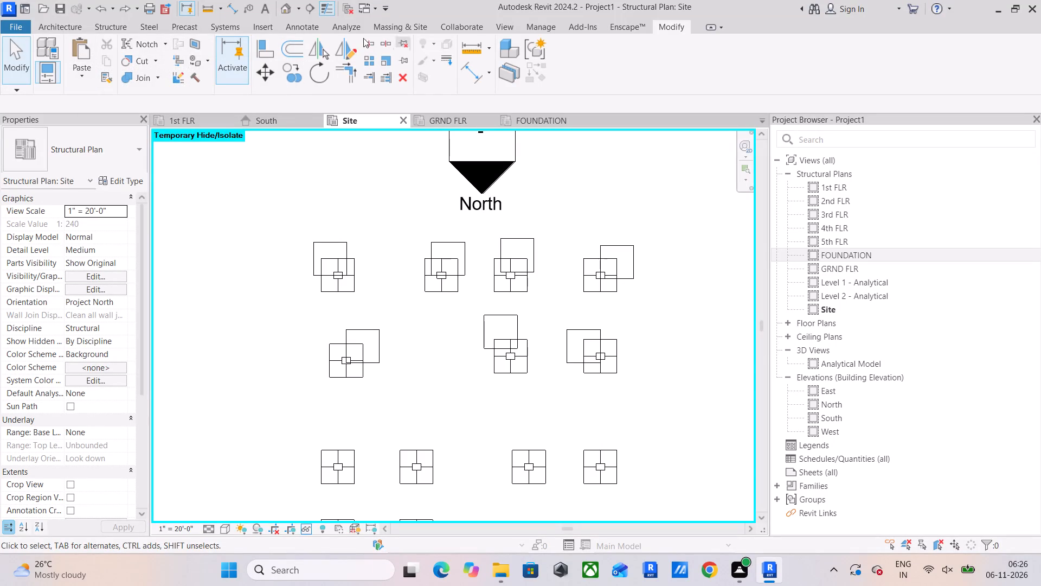
# Align the northwest corner footing to the south edge of its outline in the Site plan.
pyautogui.click(271, 43)
pyautogui.scroll(4, 326, 277)
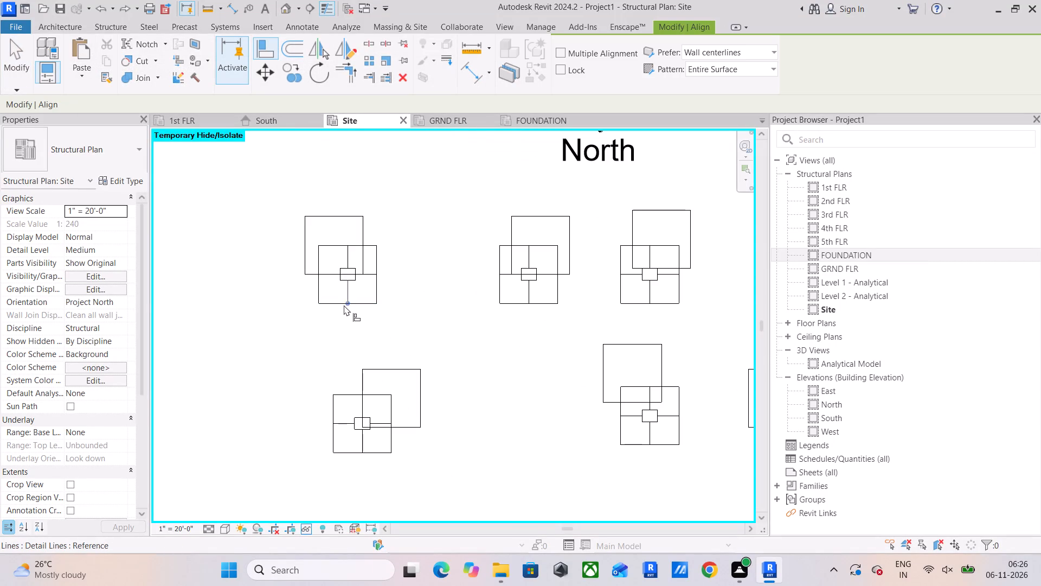
pyautogui.click(338, 304)
pyautogui.click(330, 273)
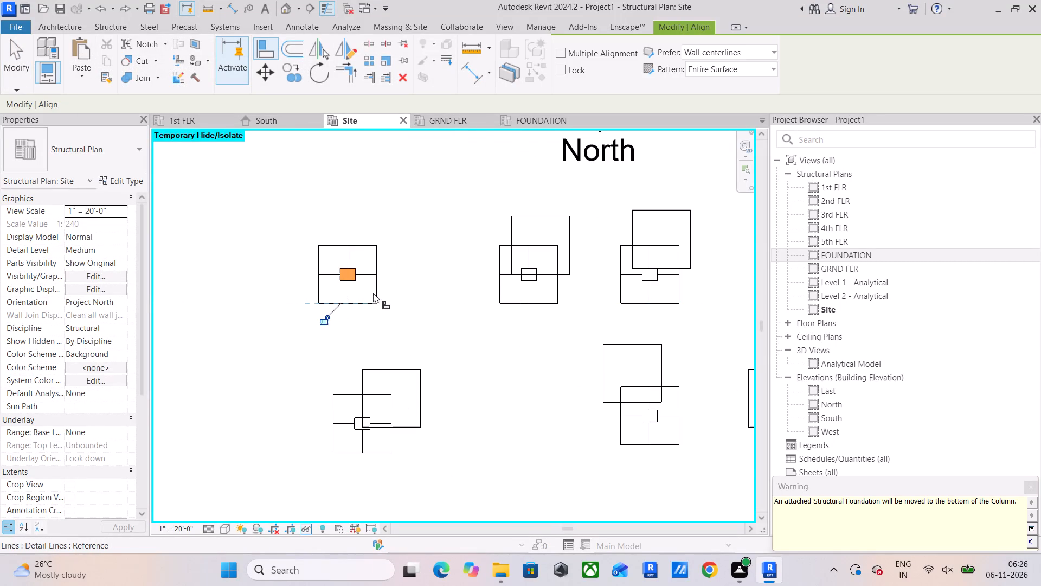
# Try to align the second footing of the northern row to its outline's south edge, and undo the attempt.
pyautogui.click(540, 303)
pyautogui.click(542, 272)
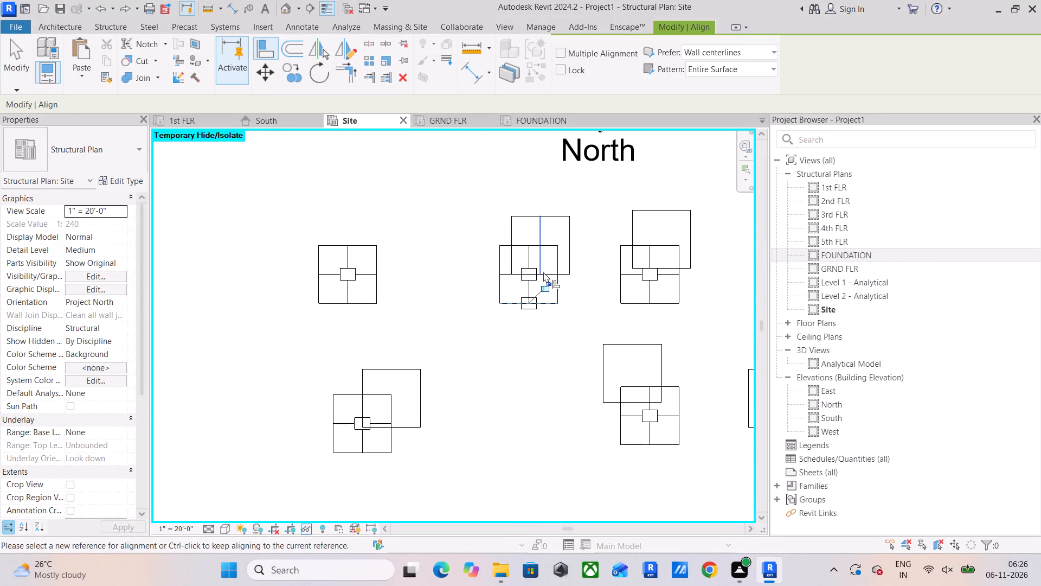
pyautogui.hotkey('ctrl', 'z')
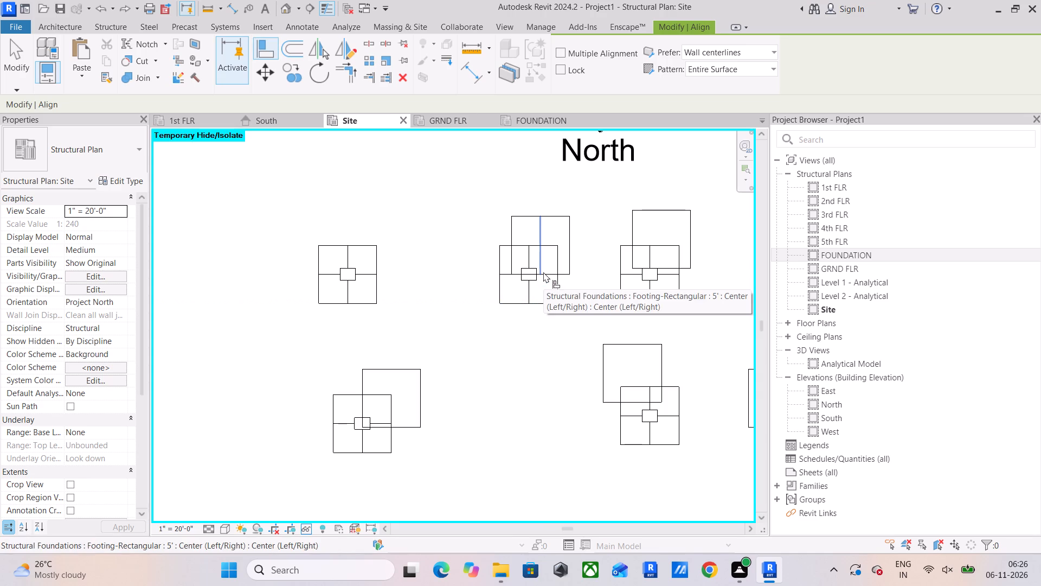
# Align the second and third footings of the northern row to the south edges of their outlines.
pyautogui.click(542, 304)
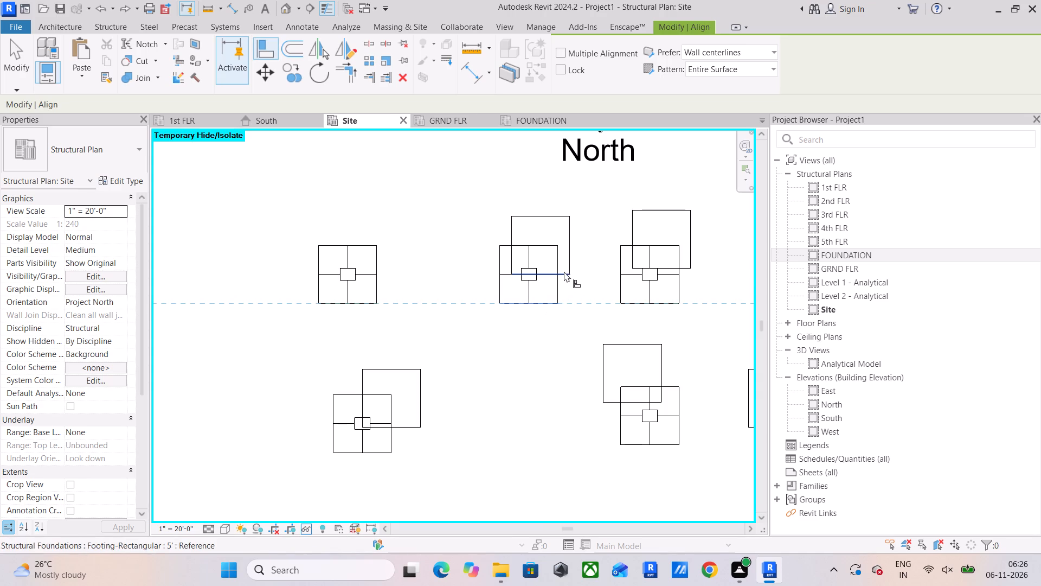
pyautogui.click(564, 271)
pyautogui.click(656, 300)
pyautogui.click(669, 270)
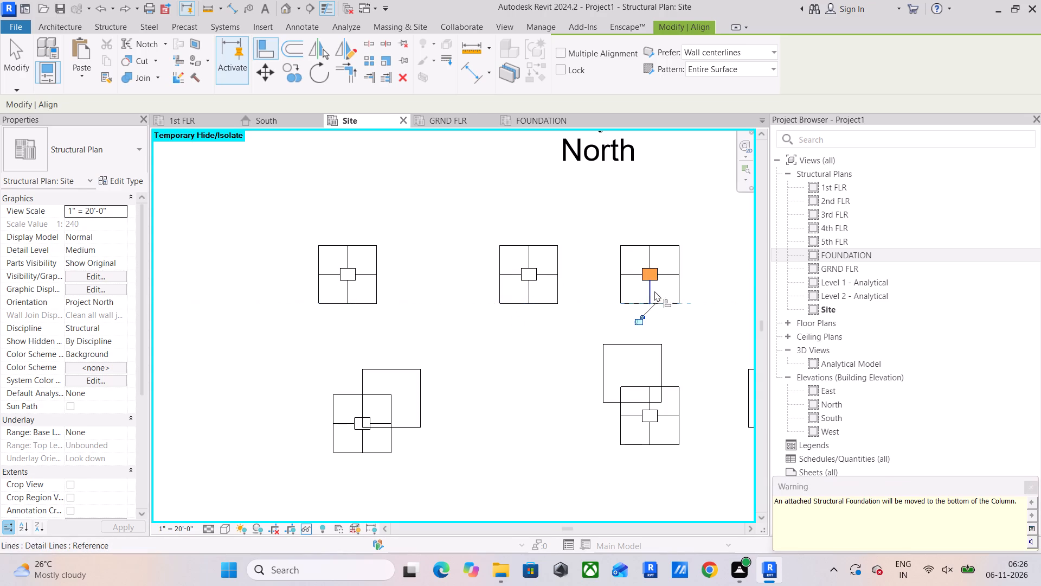
# Align the middle footing of the second row from the north to the south edge of its outline.
pyautogui.scroll(-5, 654, 296)
pyautogui.scroll(4, 659, 371)
pyautogui.click(659, 371)
pyautogui.click(615, 333)
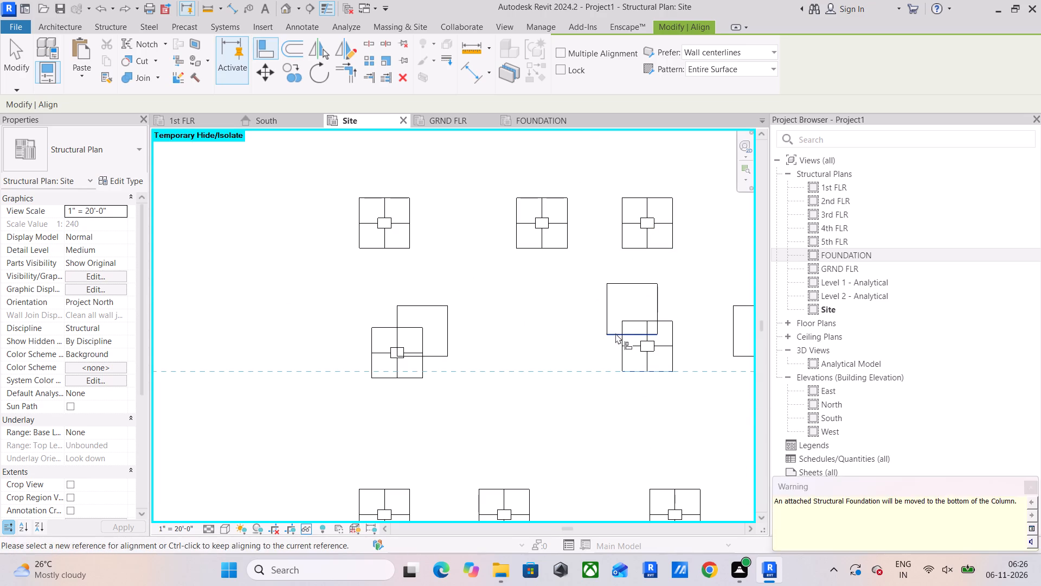
# Align the easternmost footing of the second row to the south and east edges of its outline.
pyautogui.moveTo(633, 335); pyautogui.dragTo(346, 352, button='middle')
pyautogui.click(487, 387)
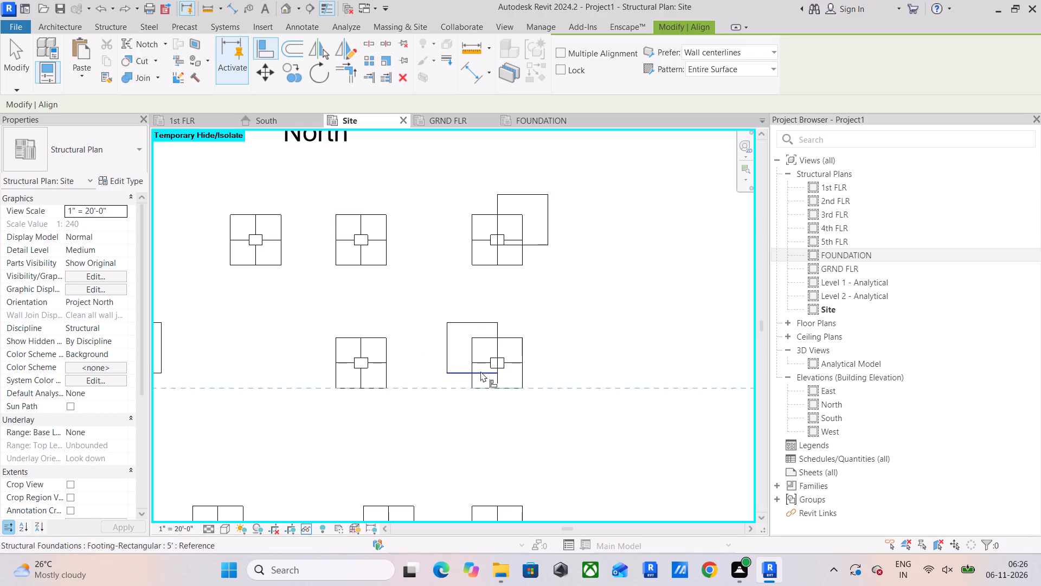
pyautogui.click(480, 371)
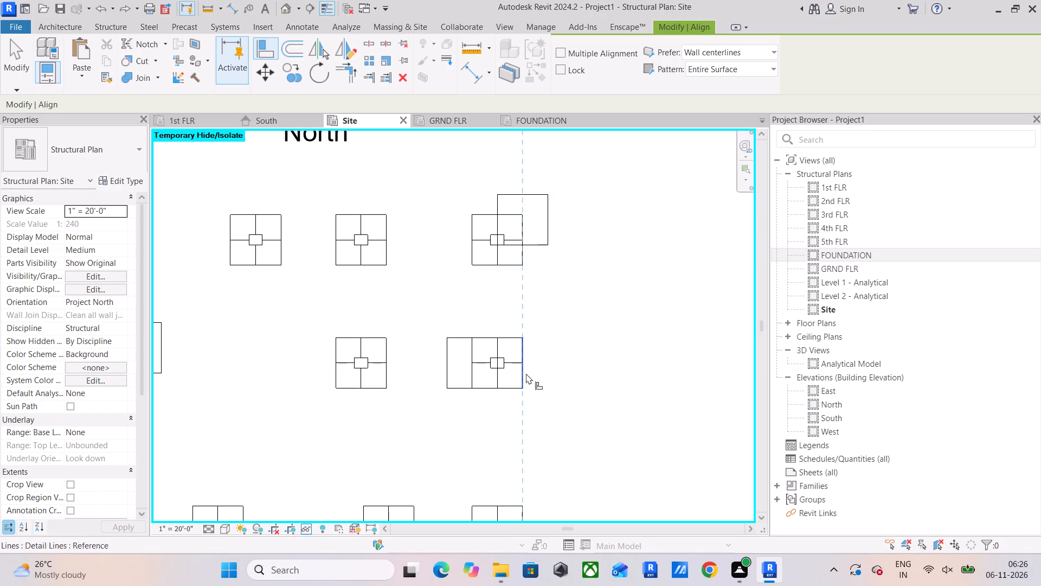
pyautogui.click(526, 373)
pyautogui.click(498, 379)
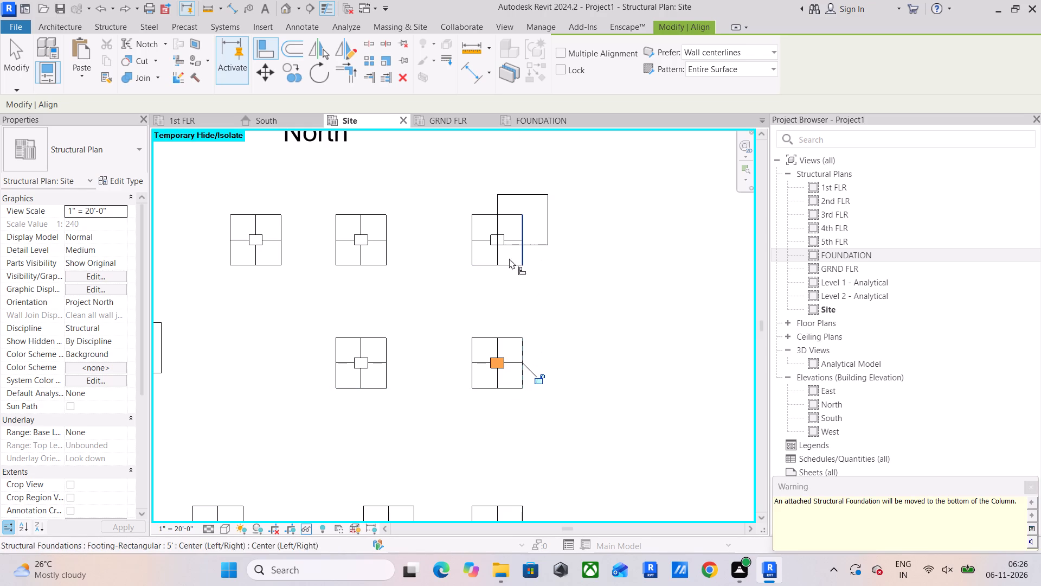
# Align the northeast corner footing to the south and west edges of its outline.
pyautogui.click(507, 262)
pyautogui.click(511, 247)
pyautogui.click(472, 254)
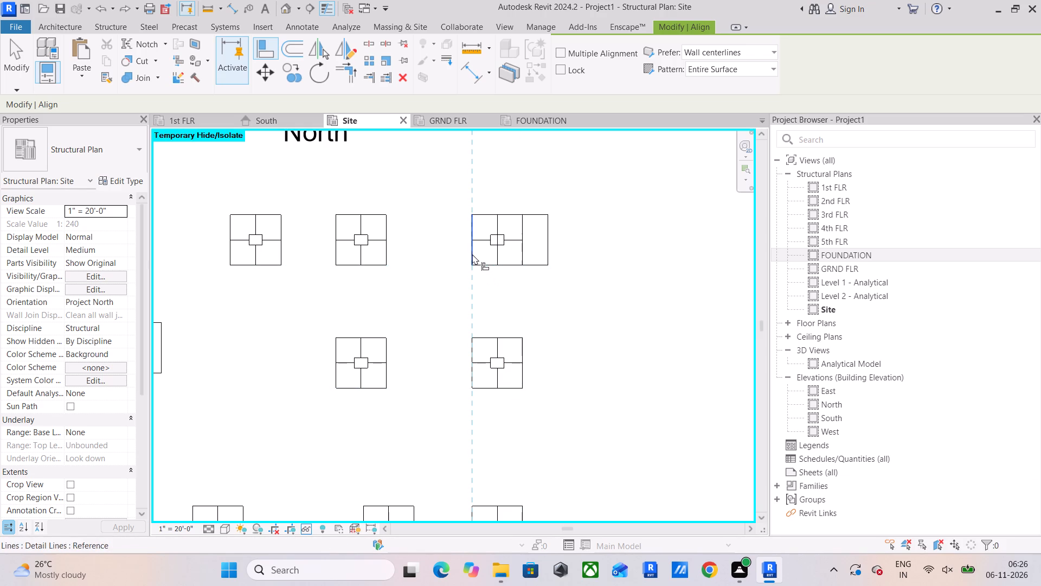
pyautogui.click(492, 254)
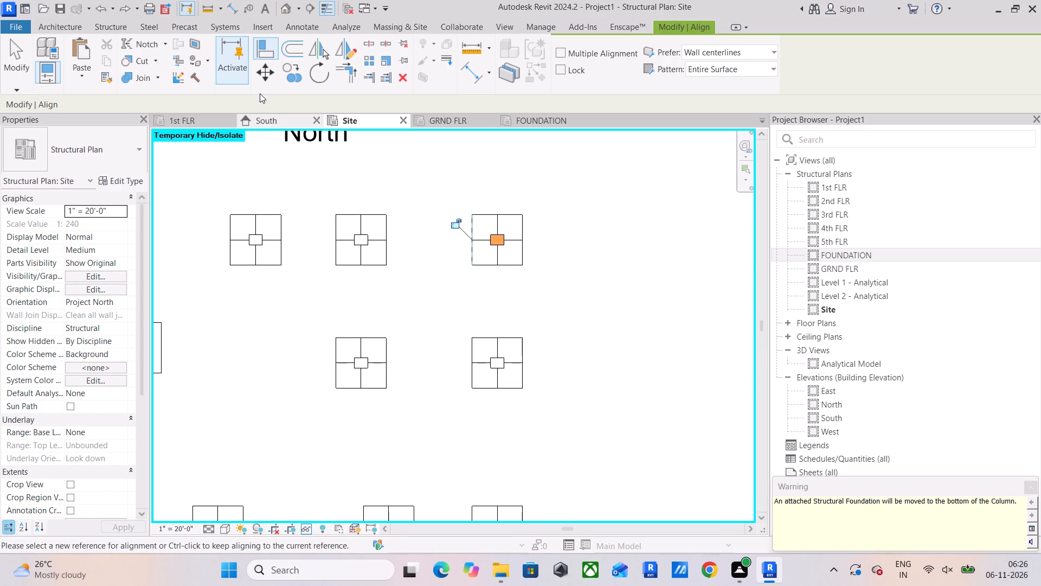
# In the FOUNDATION plan, align the third and second footings of the northern row to the east edges of their outlines.
pyautogui.click(521, 122)
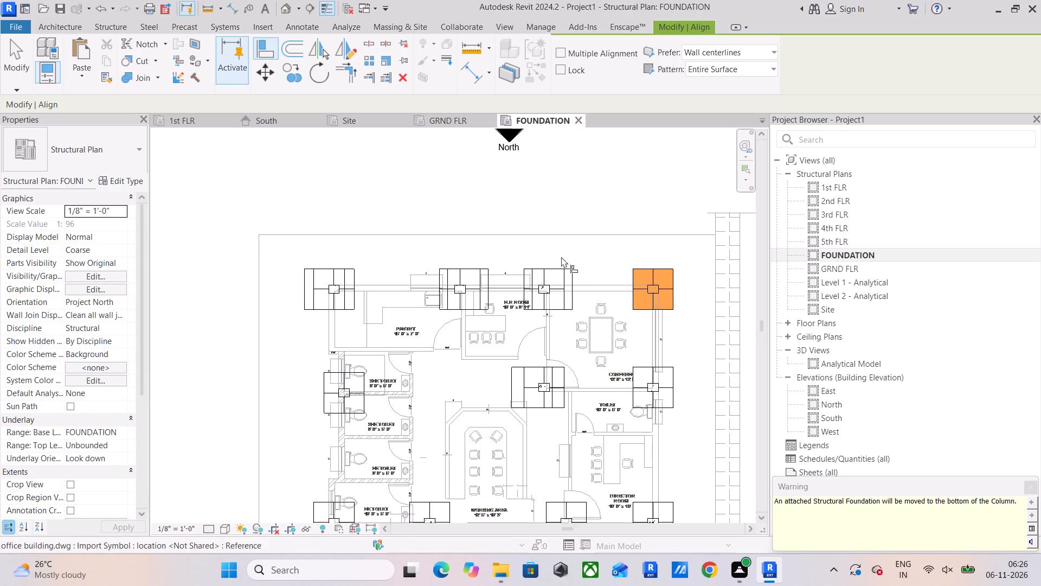
pyautogui.click(547, 215)
pyautogui.scroll(7, 570, 313)
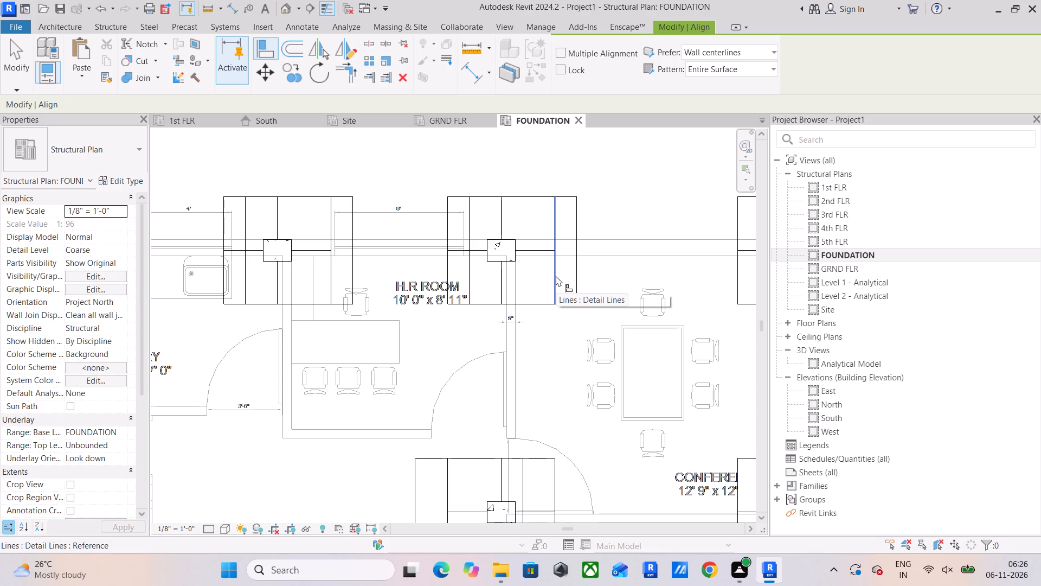
pyautogui.click(556, 276)
pyautogui.click(580, 274)
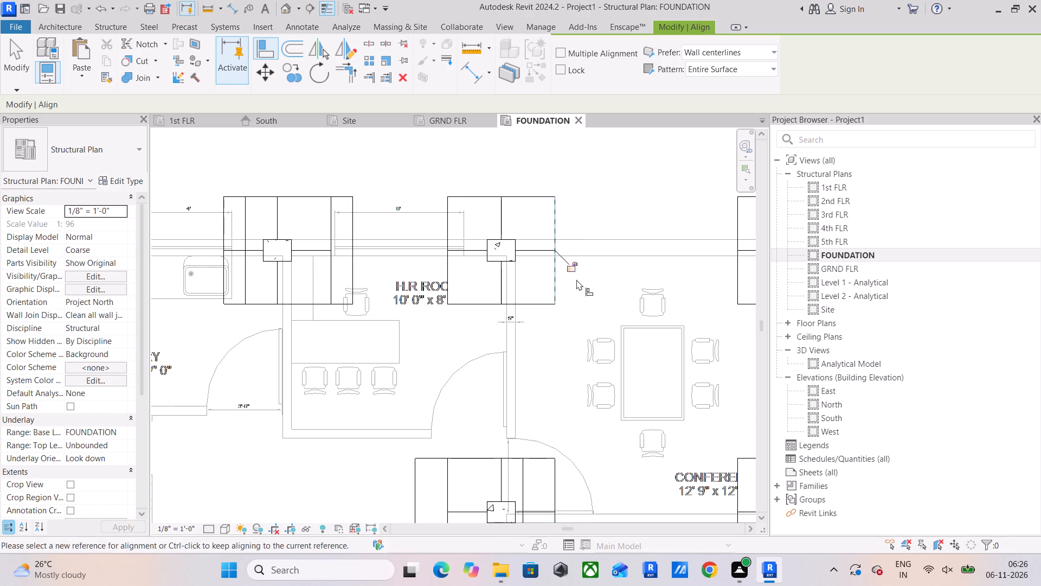
pyautogui.scroll(-2, 552, 313)
pyautogui.moveTo(551, 316); pyautogui.dragTo(597, 367, button='middle')
pyautogui.click(434, 335)
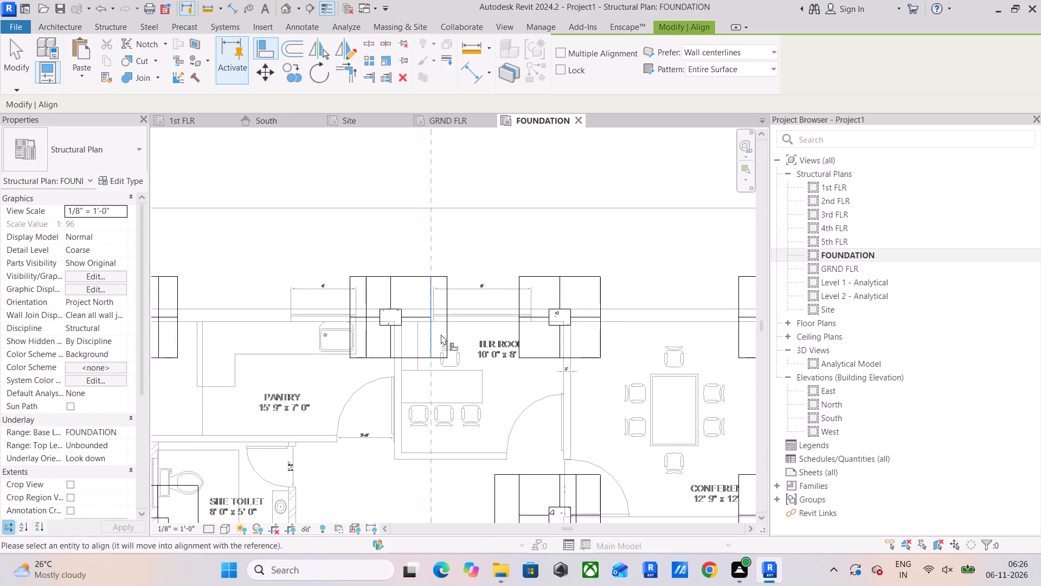
pyautogui.click(446, 330)
# Align the northwest corner footing and the middle footing of the second row to the west edges of their outlines.
pyautogui.moveTo(435, 334); pyautogui.dragTo(746, 353, button='middle')
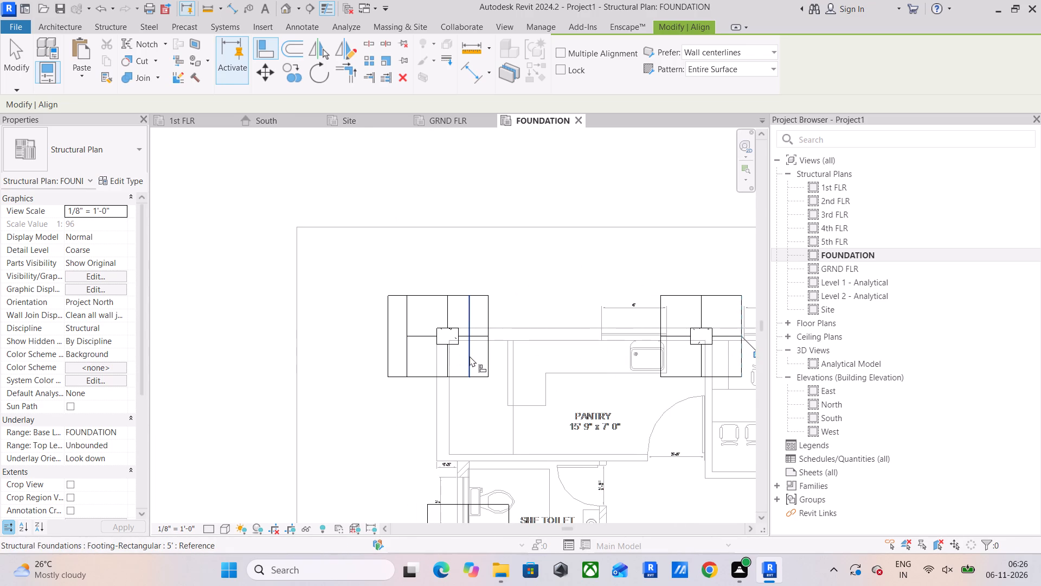
pyautogui.click(406, 354)
pyautogui.click(389, 354)
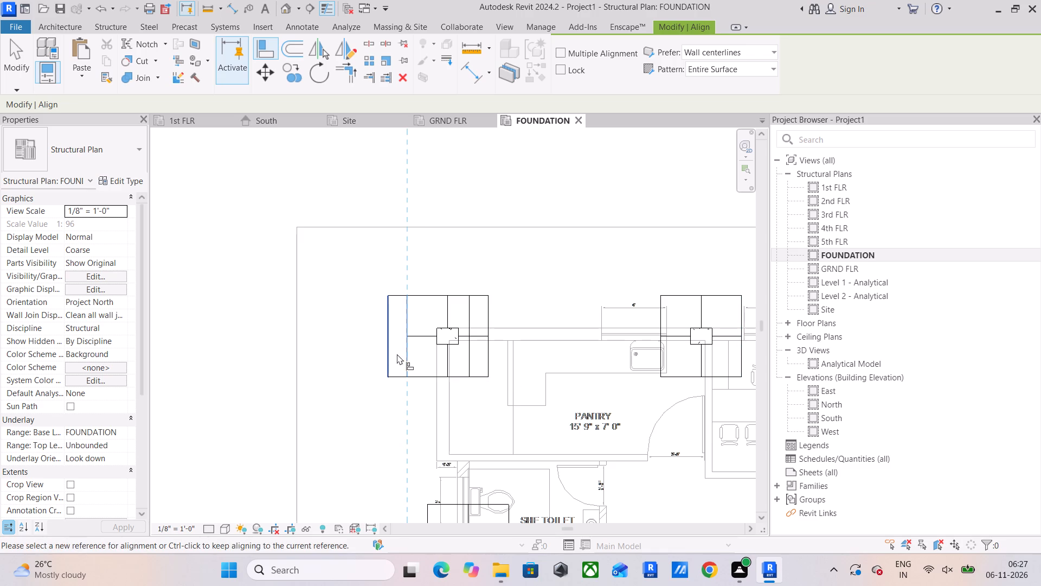
pyautogui.scroll(-4, 434, 395)
pyautogui.moveTo(436, 398); pyautogui.dragTo(465, 311, button='middle')
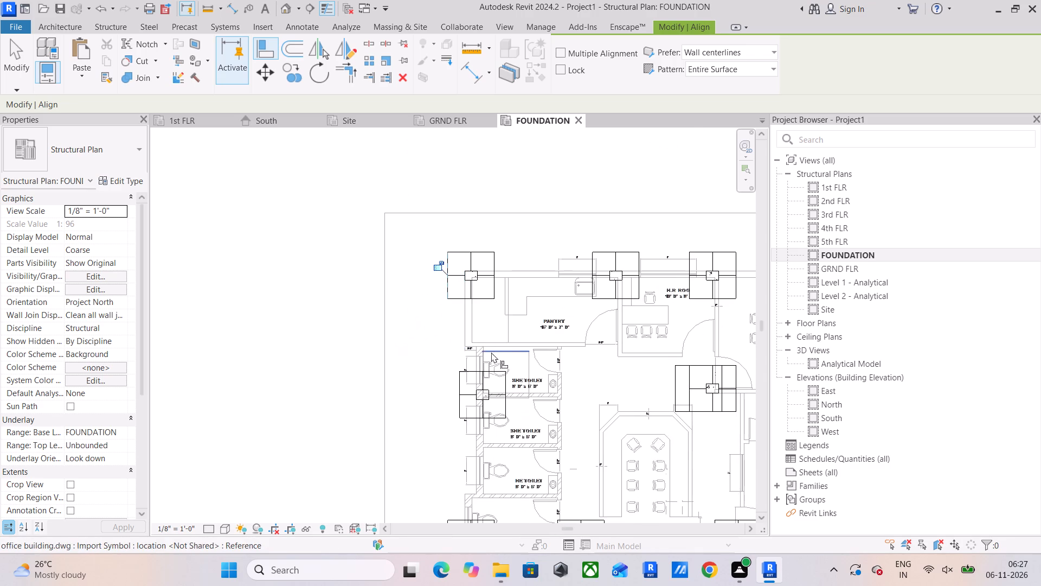
pyautogui.scroll(-1, 498, 357)
pyautogui.moveTo(527, 359); pyautogui.dragTo(375, 385, button='middle')
pyautogui.scroll(8, 535, 401)
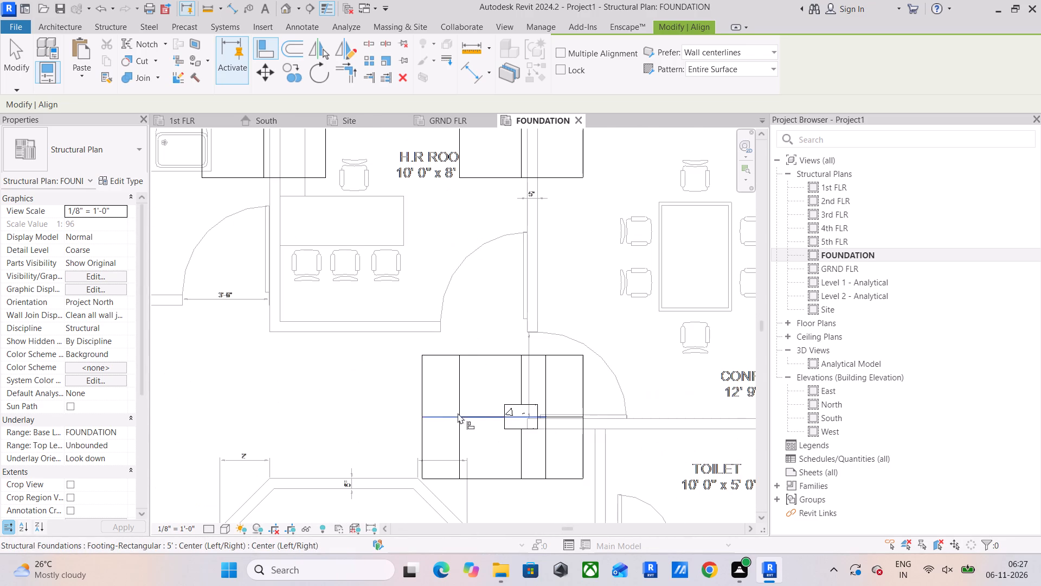
pyautogui.click(463, 384)
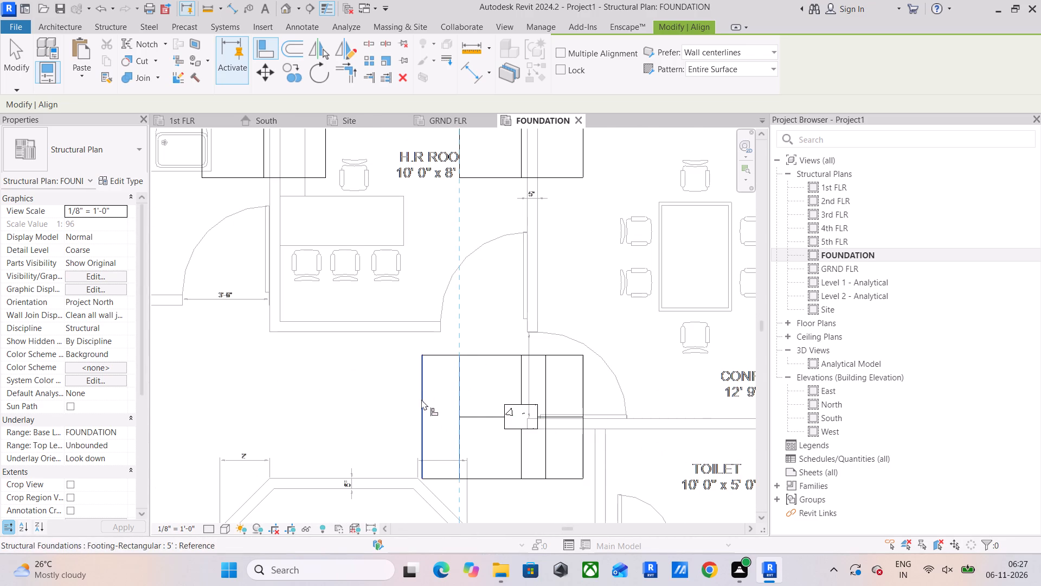
pyautogui.click(420, 400)
# Check the remaining footings across the foundation plan against their outlines, and leave the Align command.
pyautogui.scroll(-4, 537, 397)
pyautogui.moveTo(611, 396); pyautogui.dragTo(369, 400, button='middle')
pyautogui.scroll(4, 446, 404)
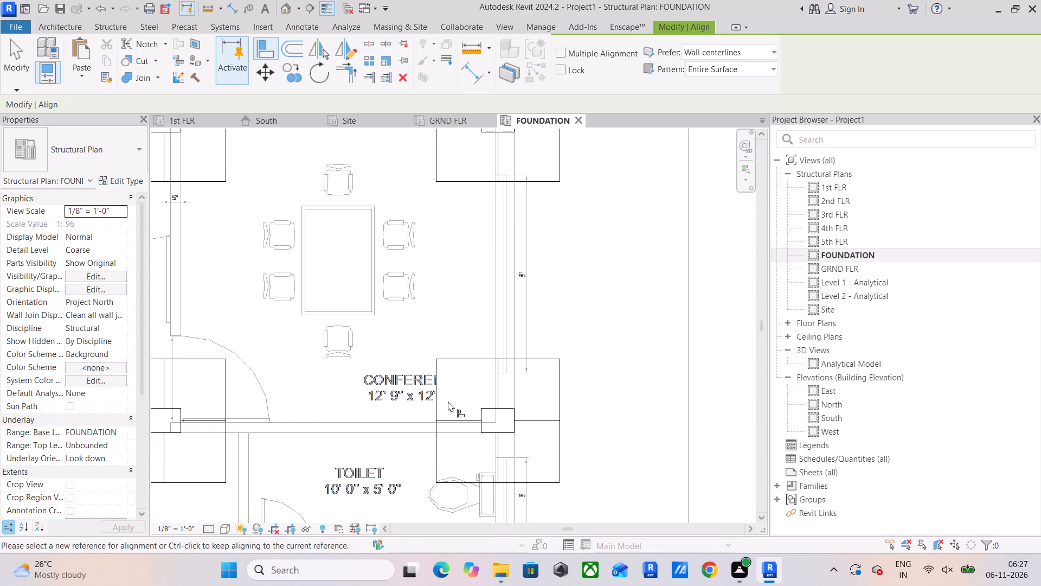
pyautogui.scroll(-5, 448, 394)
pyautogui.moveTo(452, 396); pyautogui.dragTo(506, 286, button='middle')
pyautogui.scroll(-3, 506, 286)
pyautogui.moveTo(500, 305); pyautogui.dragTo(561, 253, button='middle')
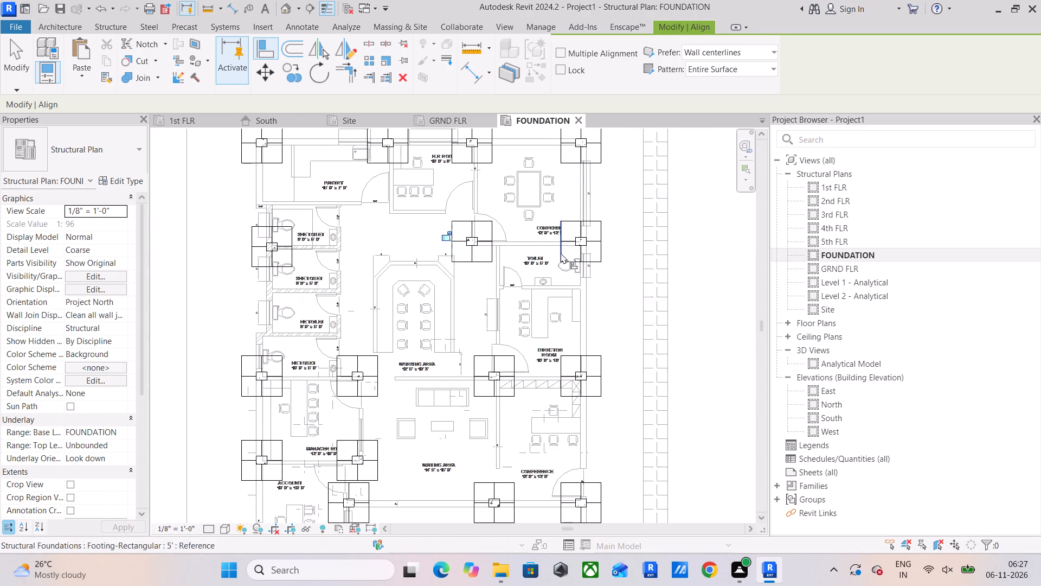
pyautogui.moveTo(561, 253); pyautogui.dragTo(568, 337, button='middle')
pyautogui.scroll(-3, 568, 337)
pyautogui.moveTo(568, 337); pyautogui.dragTo(569, 263, button='middle')
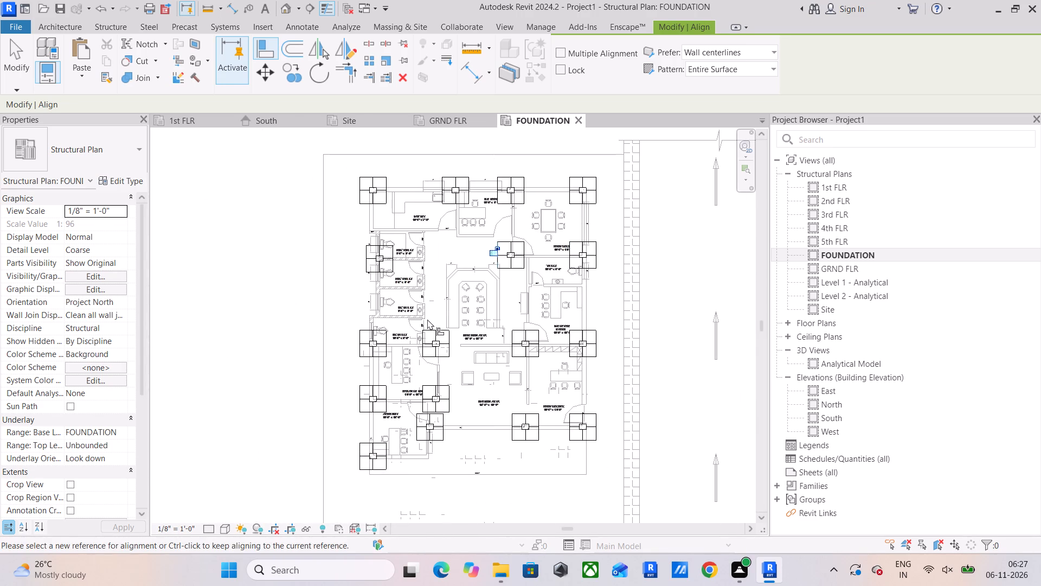
pyautogui.scroll(3, 475, 400)
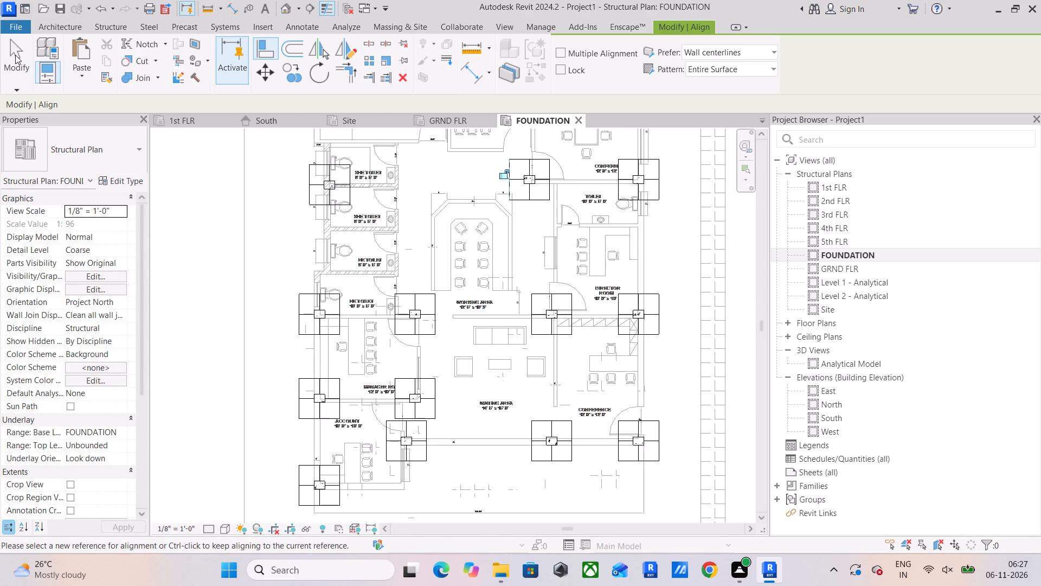
pyautogui.doubleClick(15, 55)
# Select all thin detail lines of the footing outlines visible in the FOUNDATION plan and delete them.
pyautogui.scroll(-4, 397, 296)
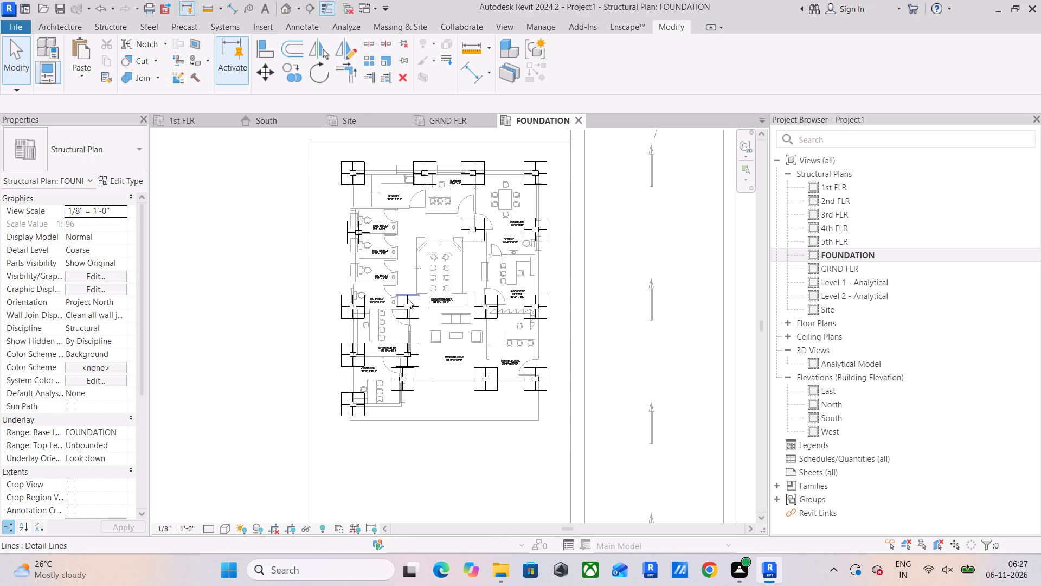
pyautogui.scroll(2, 415, 381)
pyautogui.click(415, 381)
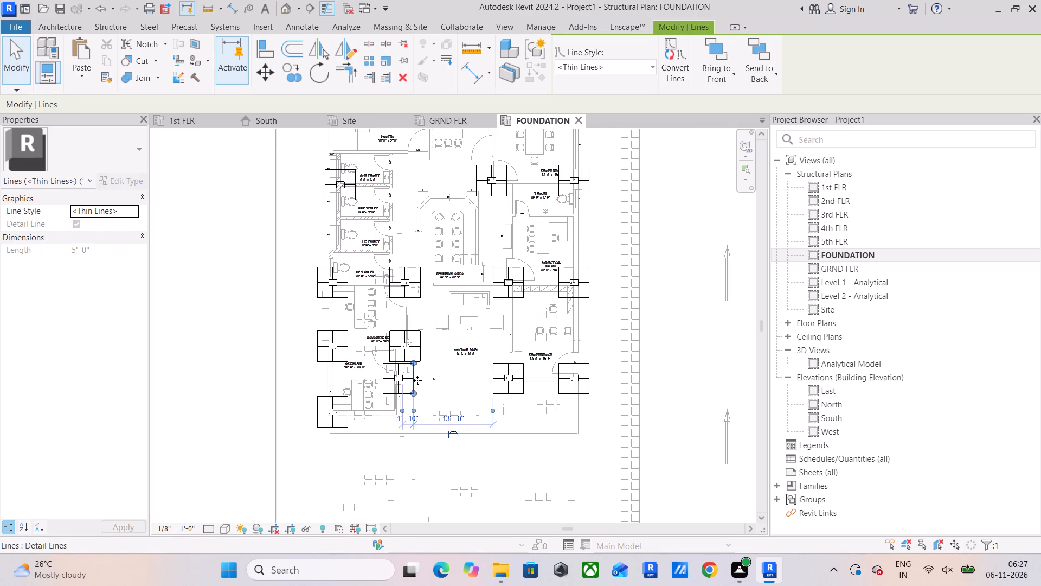
pyautogui.write('SA')
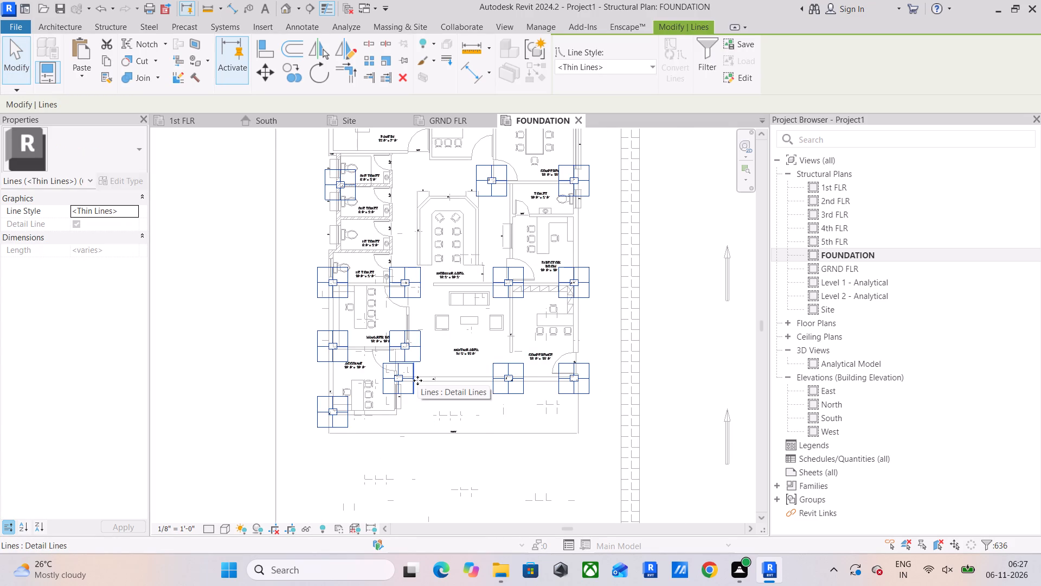
pyautogui.press('Delete')
# In the South elevation, delete the three stray 5' footings sitting at GRND FLR level beside the column tops.
pyautogui.moveTo(462, 390); pyautogui.dragTo(452, 479, button='middle')
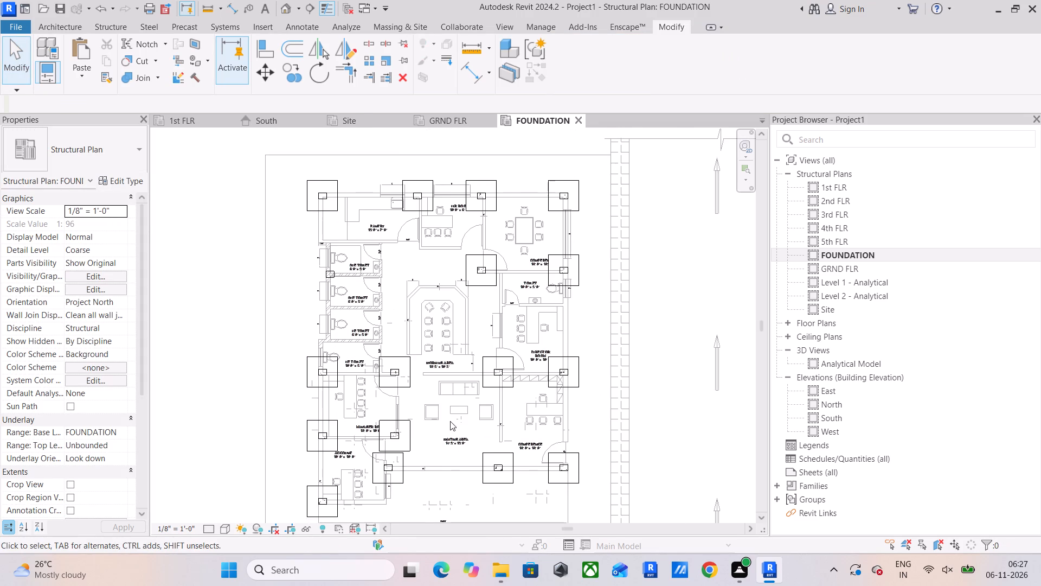
pyautogui.scroll(-1, 426, 348)
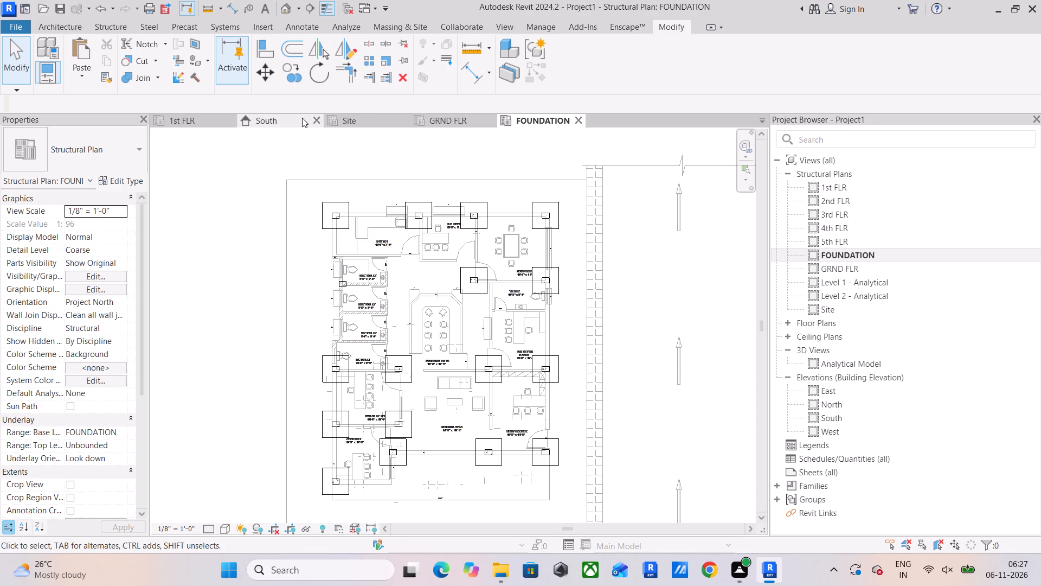
pyautogui.click(302, 118)
pyautogui.scroll(5, 409, 466)
pyautogui.scroll(4, 372, 415)
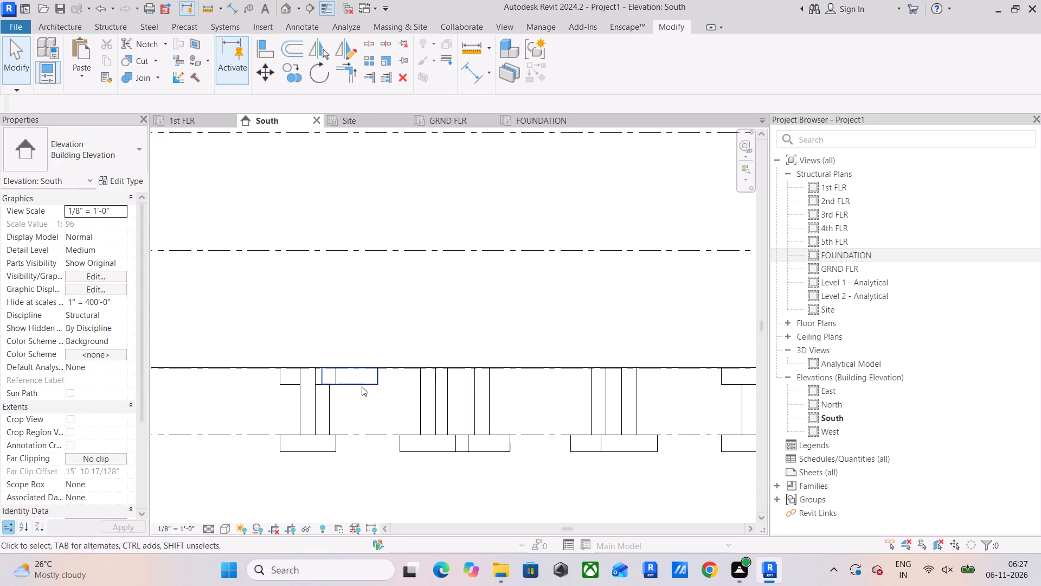
pyautogui.click(362, 386)
pyautogui.press('Delete')
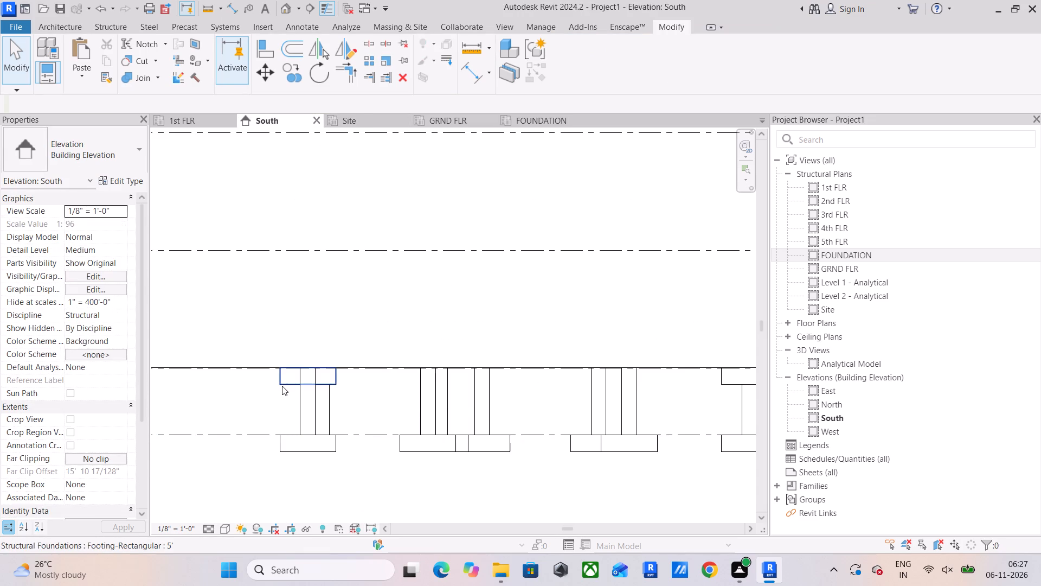
pyautogui.click(282, 386)
pyautogui.press('Delete')
pyautogui.scroll(-4, 379, 381)
pyautogui.moveTo(455, 386); pyautogui.dragTo(377, 406, button='middle')
pyautogui.click(499, 405)
pyautogui.press('Delete')
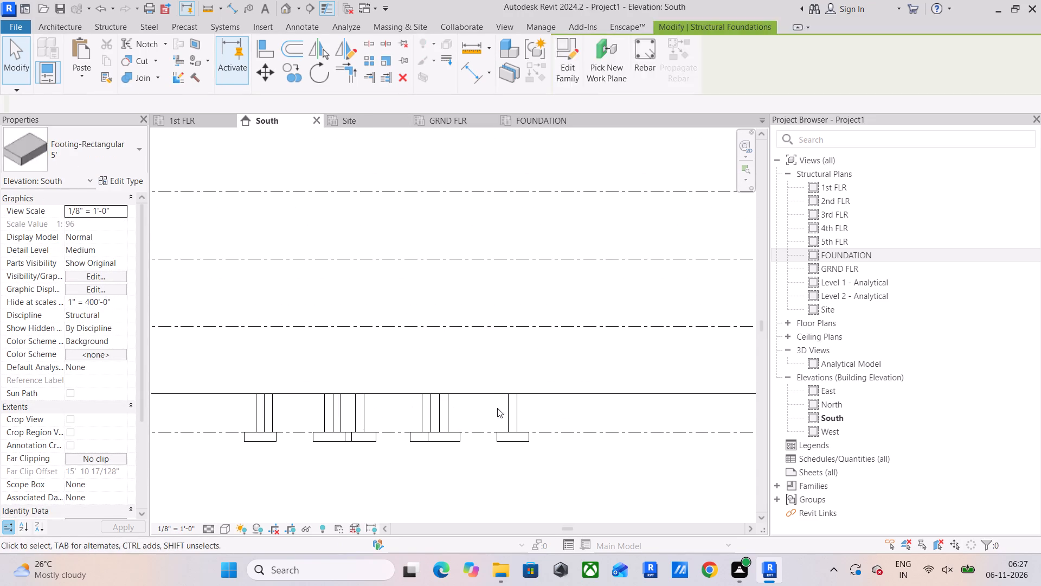
# Examine the columns, footings and levels along the South elevation.
pyautogui.scroll(2, 384, 444)
pyautogui.moveTo(384, 431); pyautogui.dragTo(487, 430, button='middle')
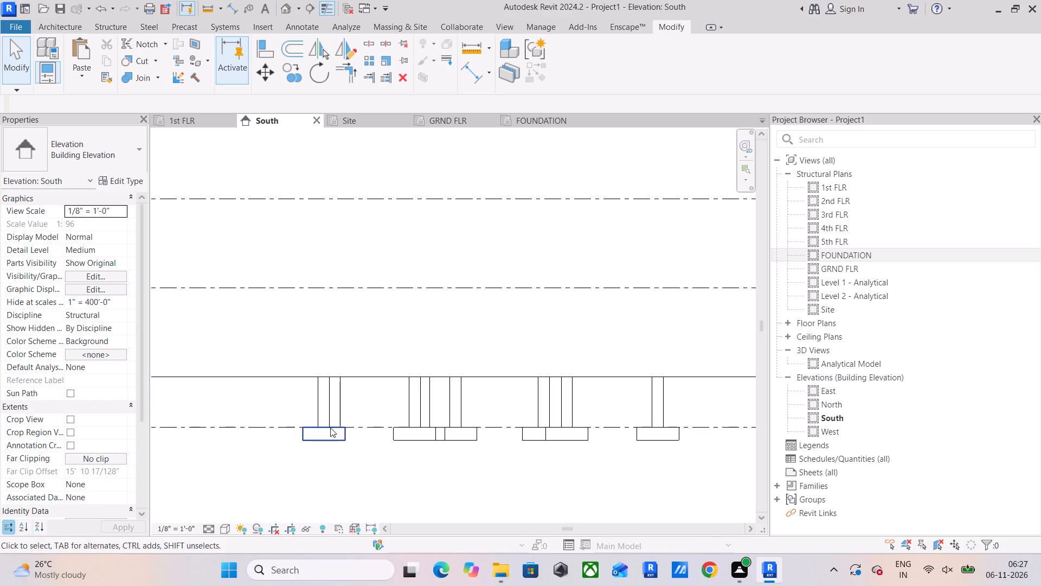
pyautogui.scroll(-3, 327, 416)
pyautogui.moveTo(362, 416); pyautogui.dragTo(360, 431, button='middle')
pyautogui.moveTo(539, 432); pyautogui.dragTo(464, 419, button='middle')
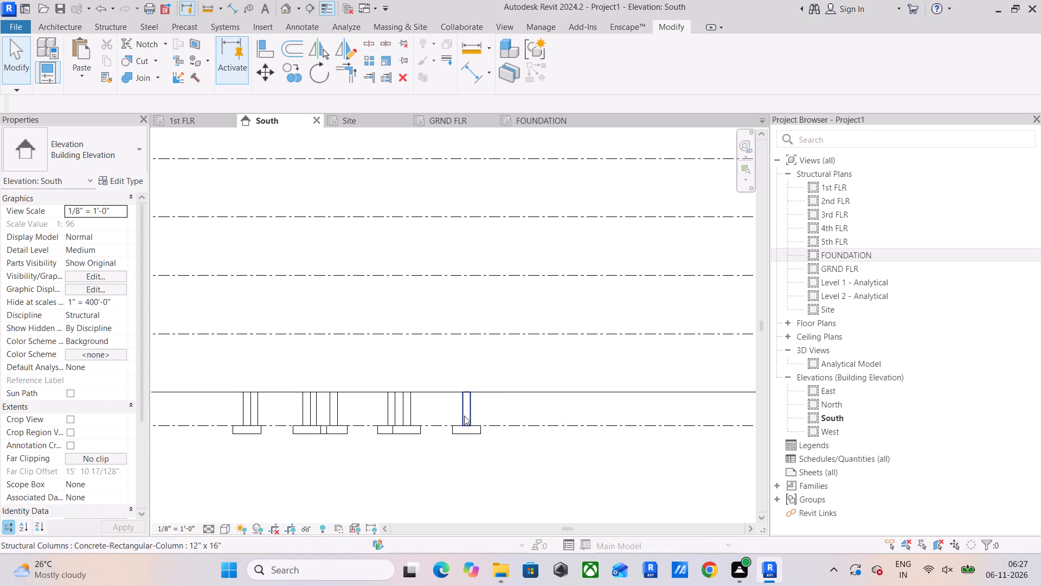
pyautogui.scroll(-4, 464, 416)
pyautogui.middleClick(526, 416)
pyautogui.scroll(4, 632, 410)
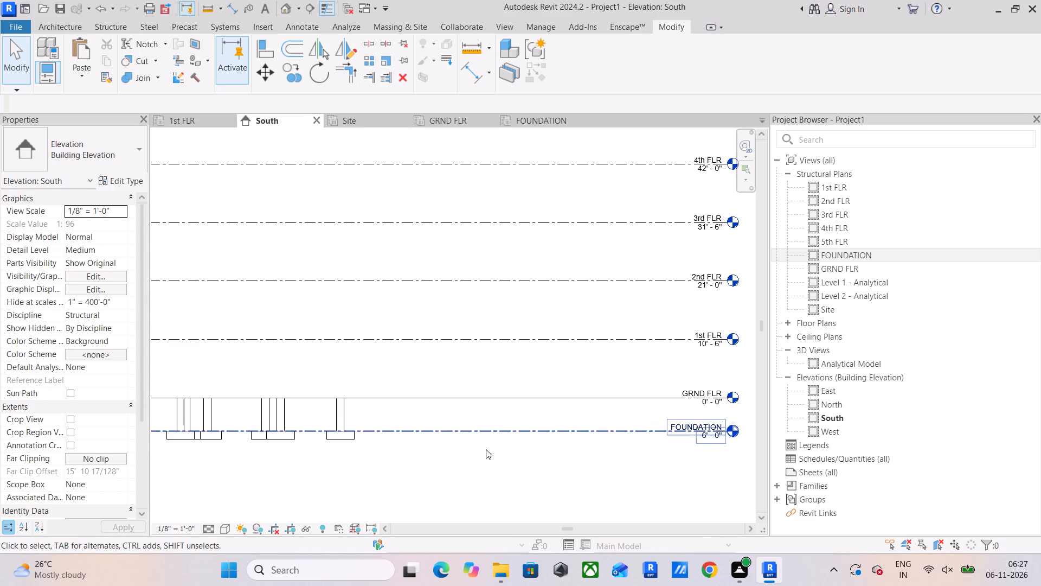
pyautogui.moveTo(300, 437); pyautogui.dragTo(450, 455, button='middle')
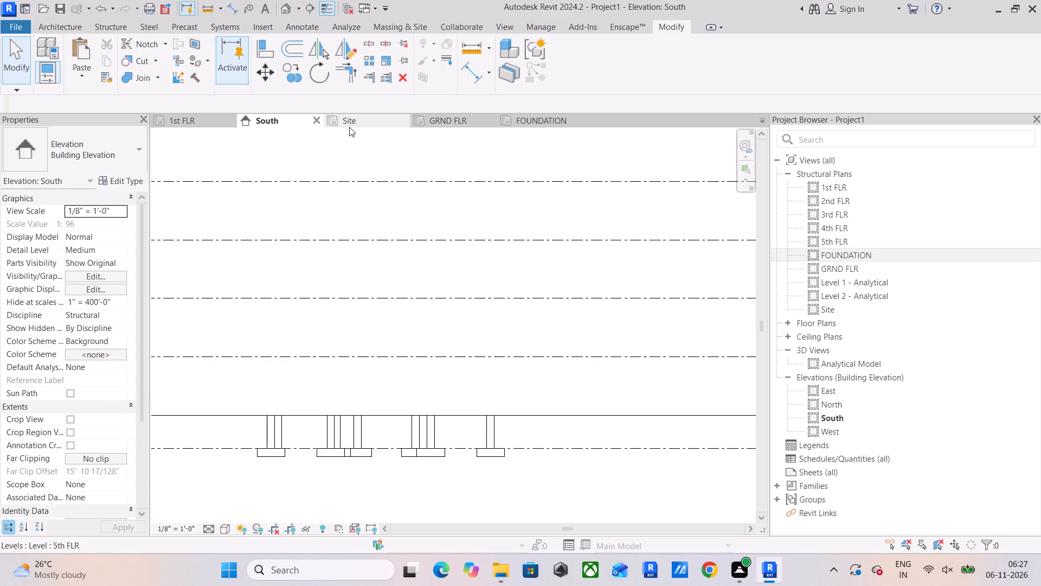
# Set the FOUNDATION plan's underlay base level to None.
pyautogui.click(531, 124)
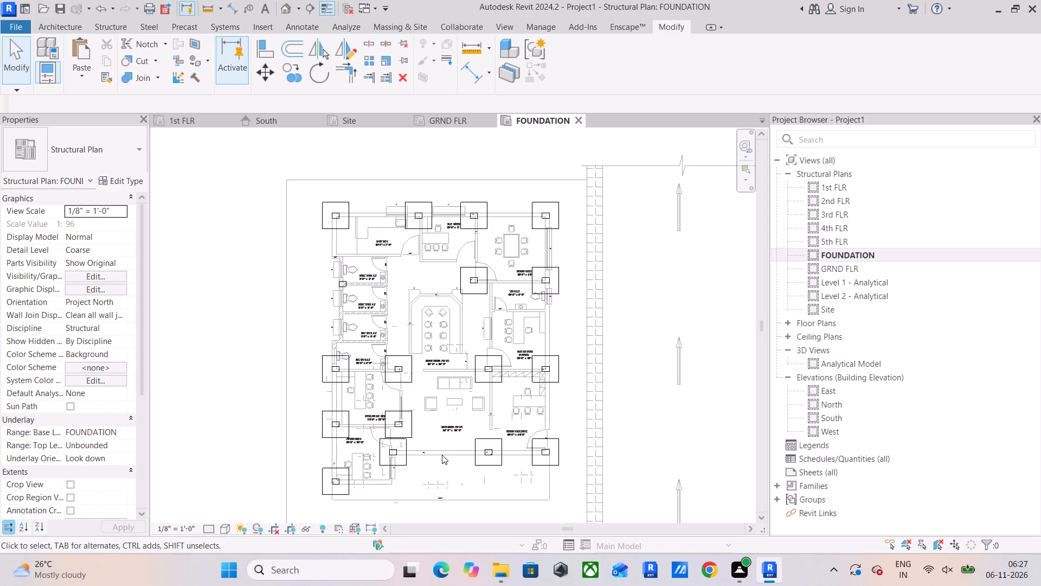
pyautogui.moveTo(465, 464); pyautogui.dragTo(461, 297, button='middle')
pyautogui.scroll(-3, 395, 444)
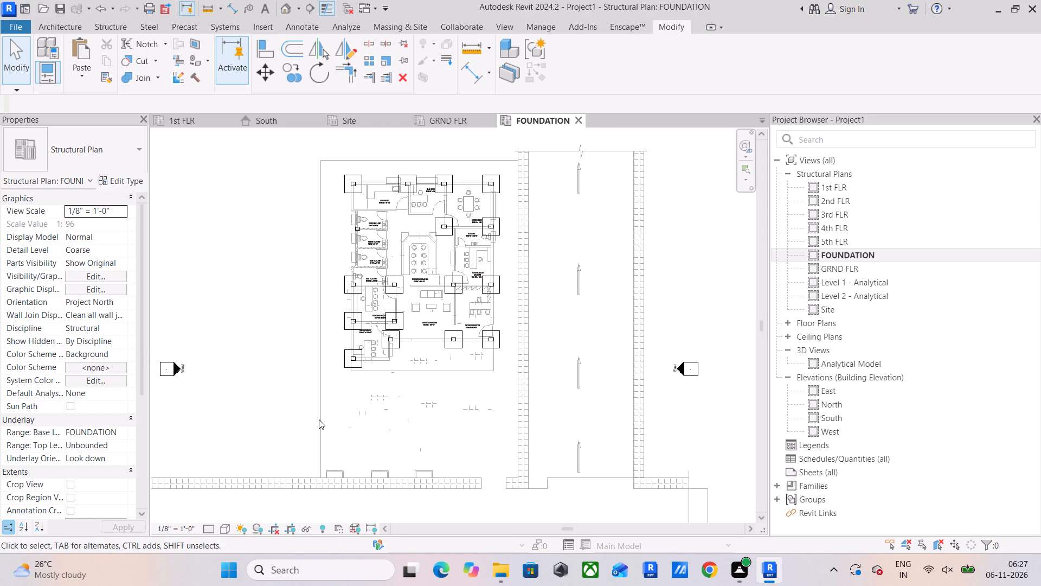
pyautogui.click(319, 419)
pyautogui.scroll(-1, 322, 419)
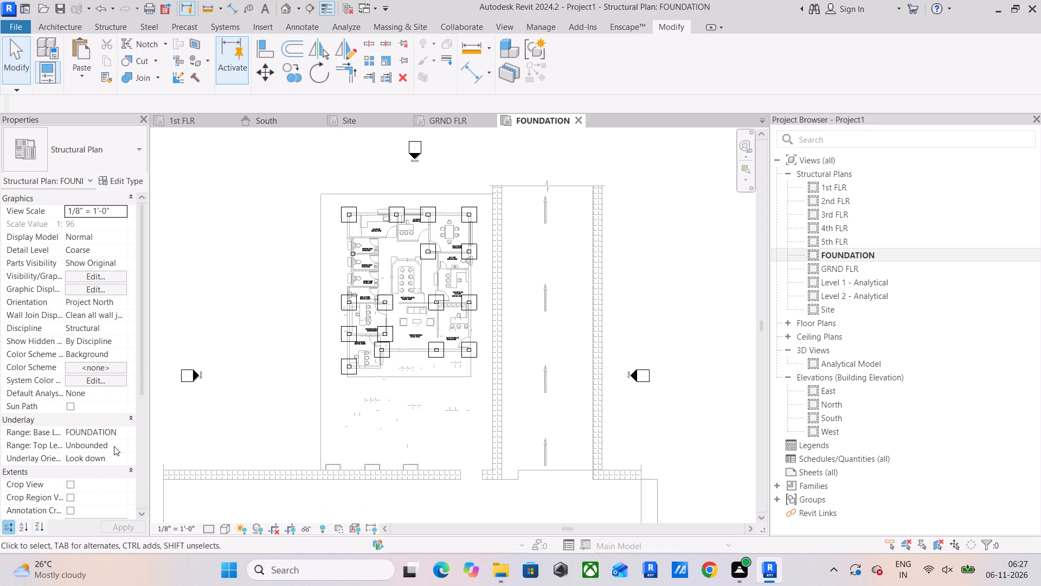
pyautogui.click(121, 444)
pyautogui.scroll(-2, 97, 467)
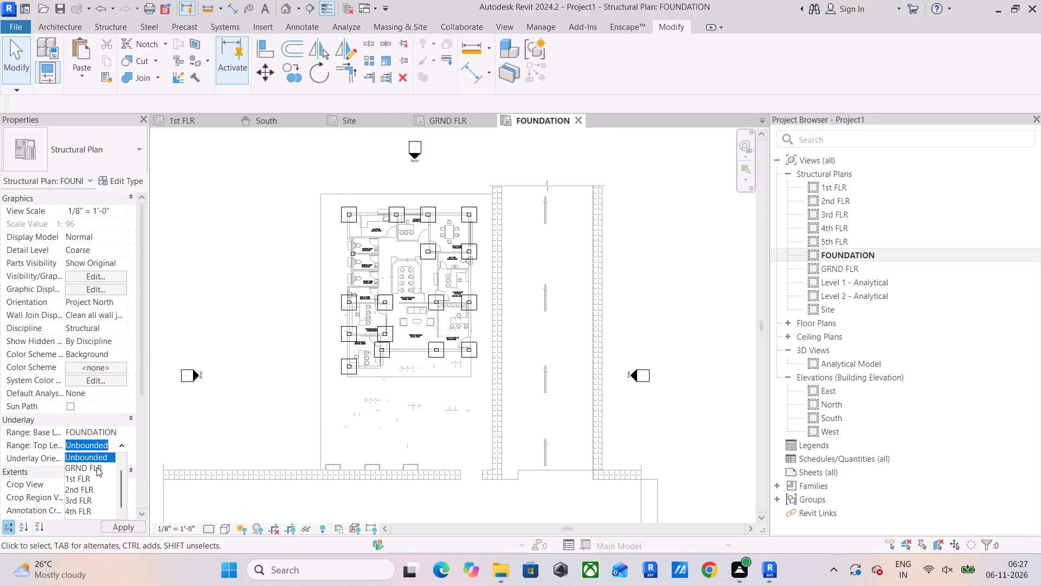
pyautogui.scroll(-3, 97, 467)
pyautogui.scroll(6, 90, 487)
pyautogui.click(110, 431)
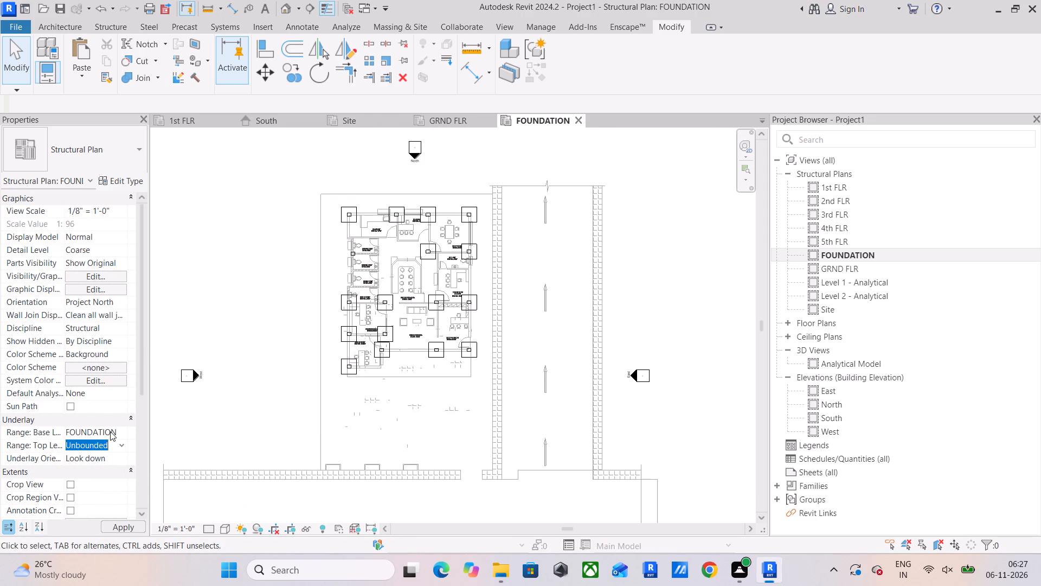
pyautogui.click(117, 431)
pyautogui.click(92, 444)
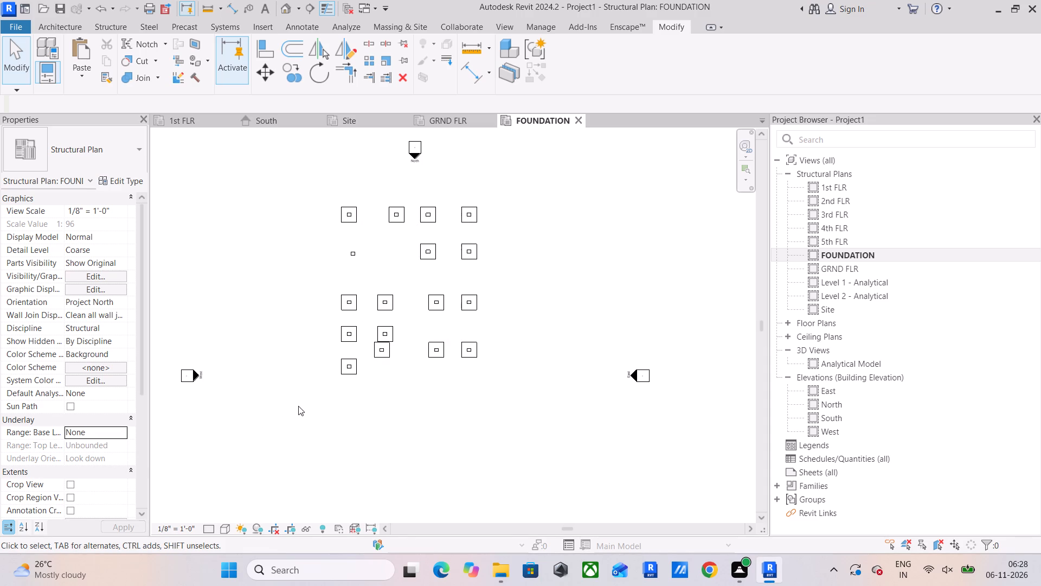
# Copy the 5' footing from the second row about 24'-9" west to the column that has no footing.
pyautogui.scroll(3, 361, 267)
pyautogui.scroll(4, 412, 227)
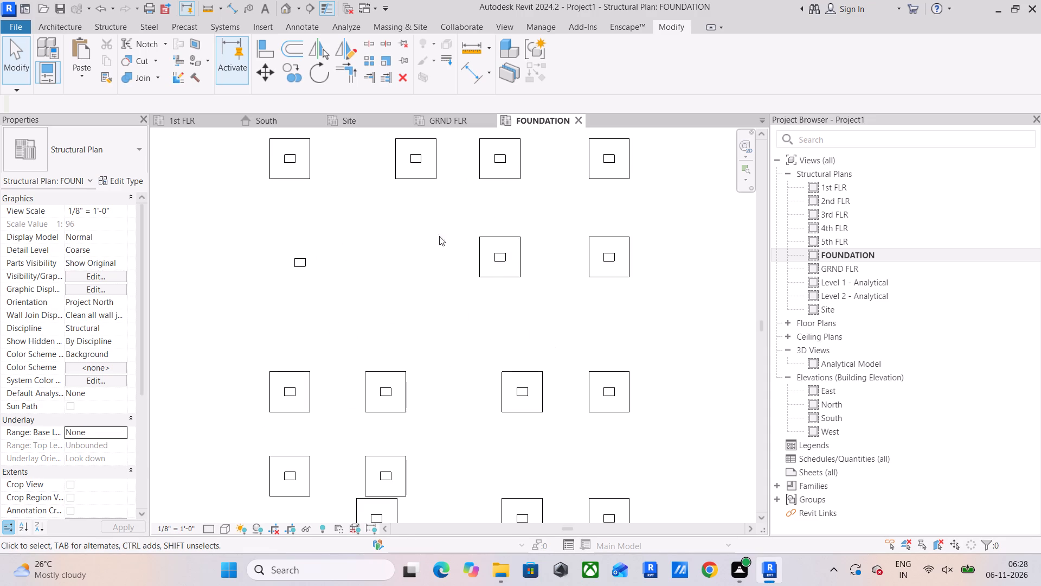
pyautogui.click(523, 264)
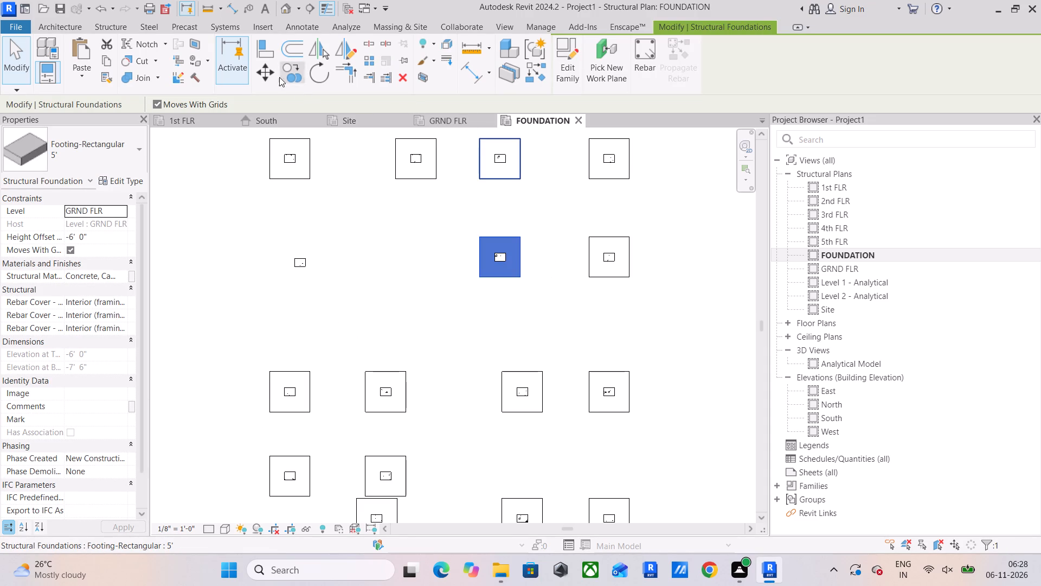
pyautogui.click(285, 72)
pyautogui.scroll(5, 481, 215)
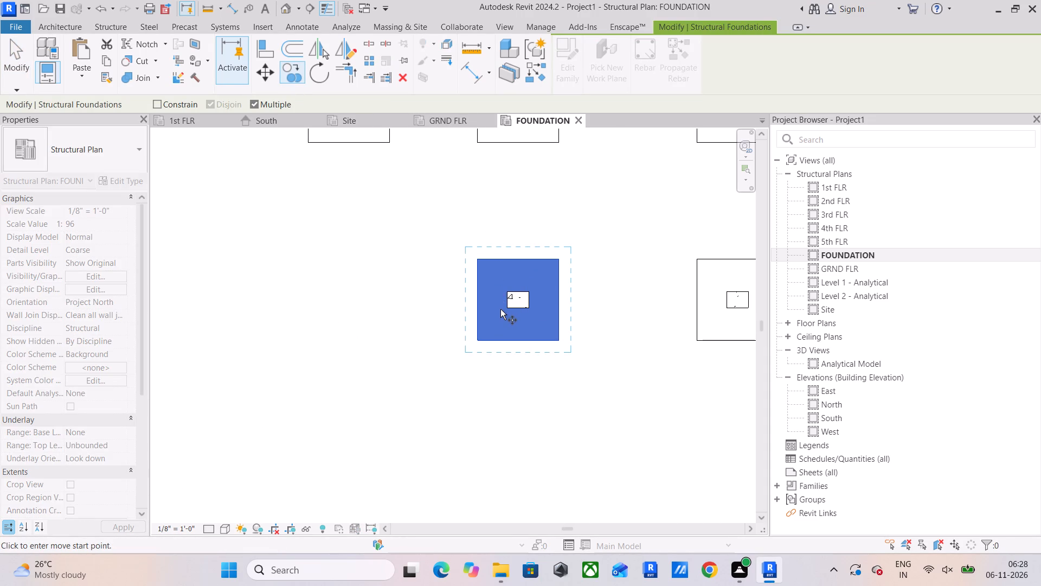
pyautogui.click(506, 306)
pyautogui.scroll(-3, 398, 305)
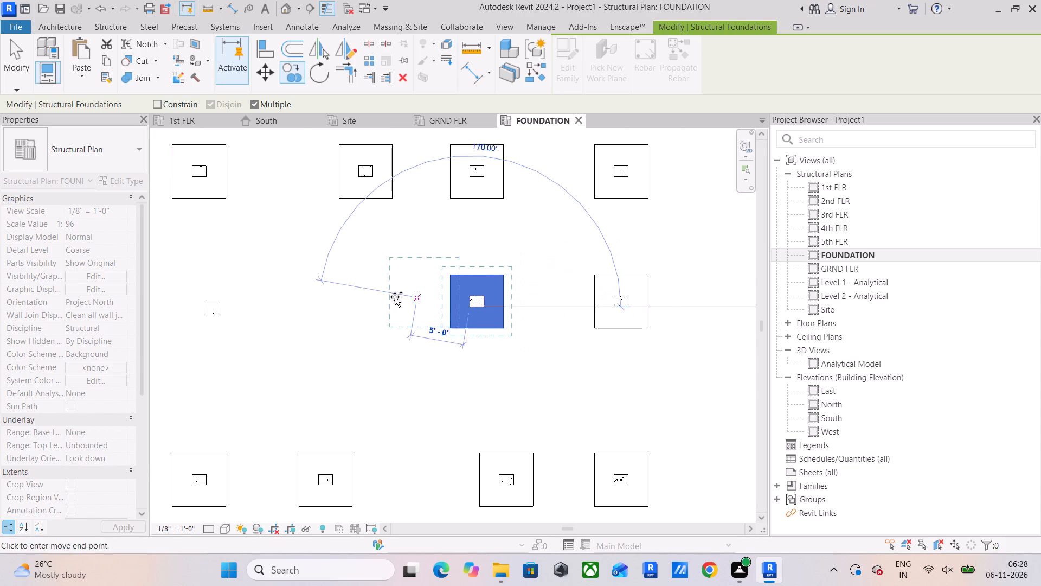
pyautogui.scroll(4, 205, 313)
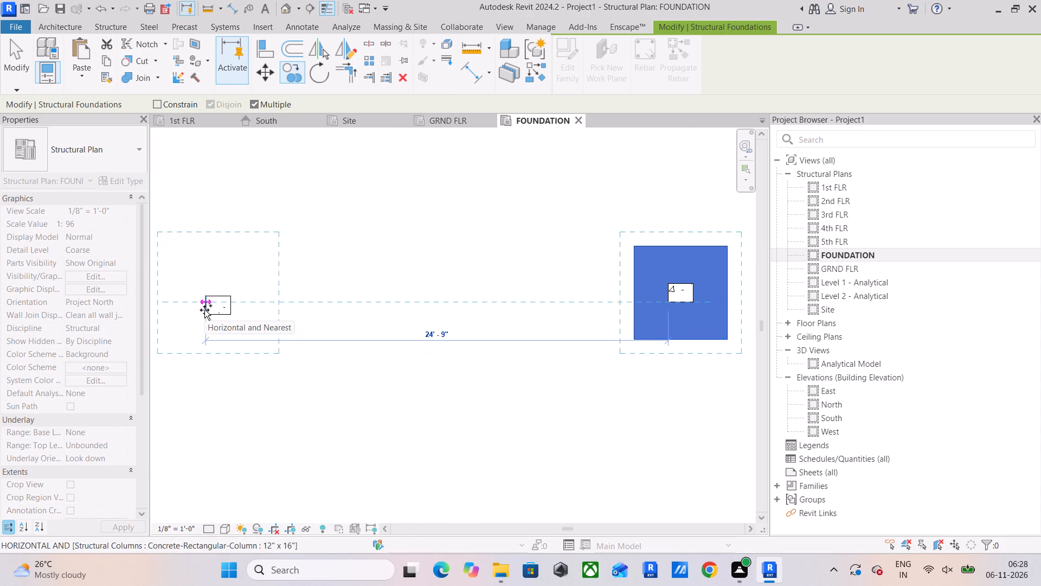
pyautogui.click(204, 310)
pyautogui.press('Escape')
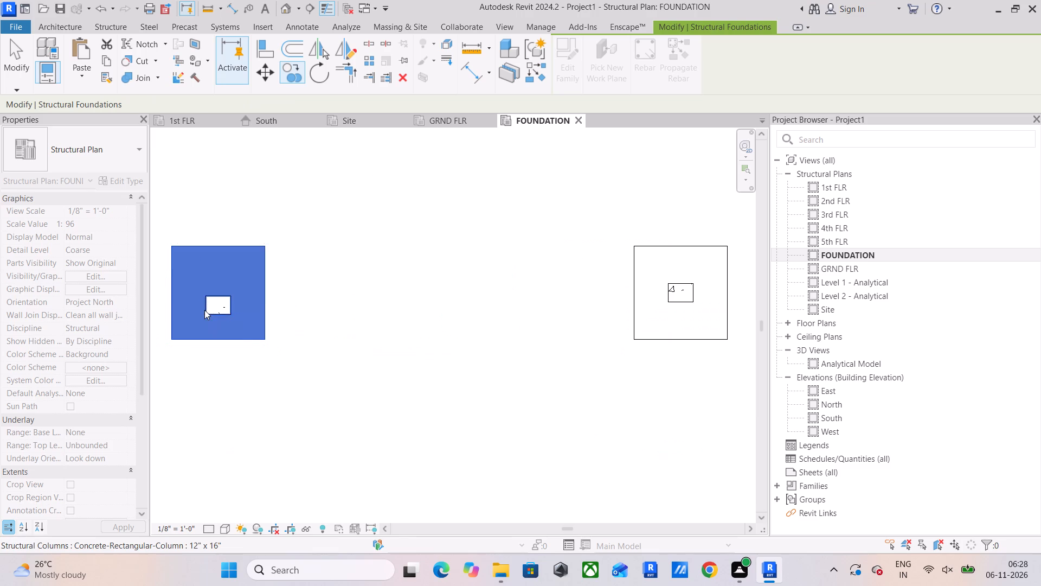
pyautogui.press('Escape')
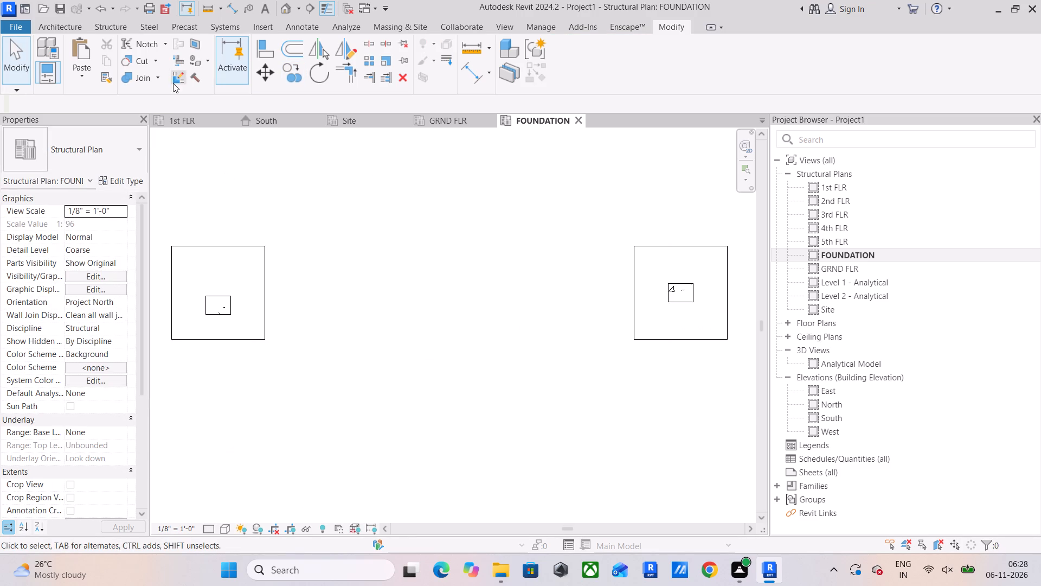
# Copy the 12" x 16" column from the new west footing to the second-row footing, against the west side of its column.
pyautogui.click(289, 75)
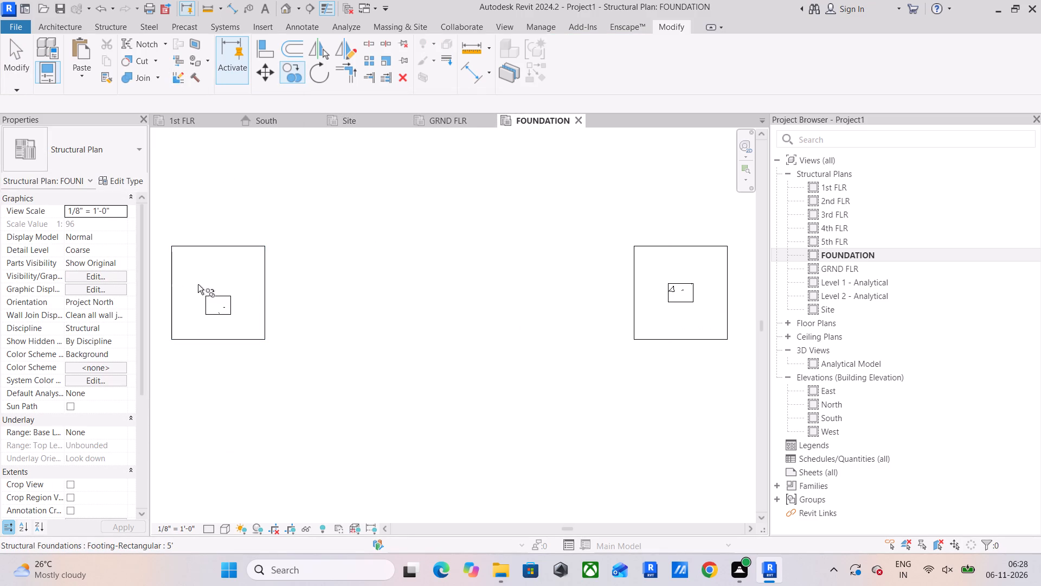
pyautogui.moveTo(198, 284); pyautogui.dragTo(248, 320)
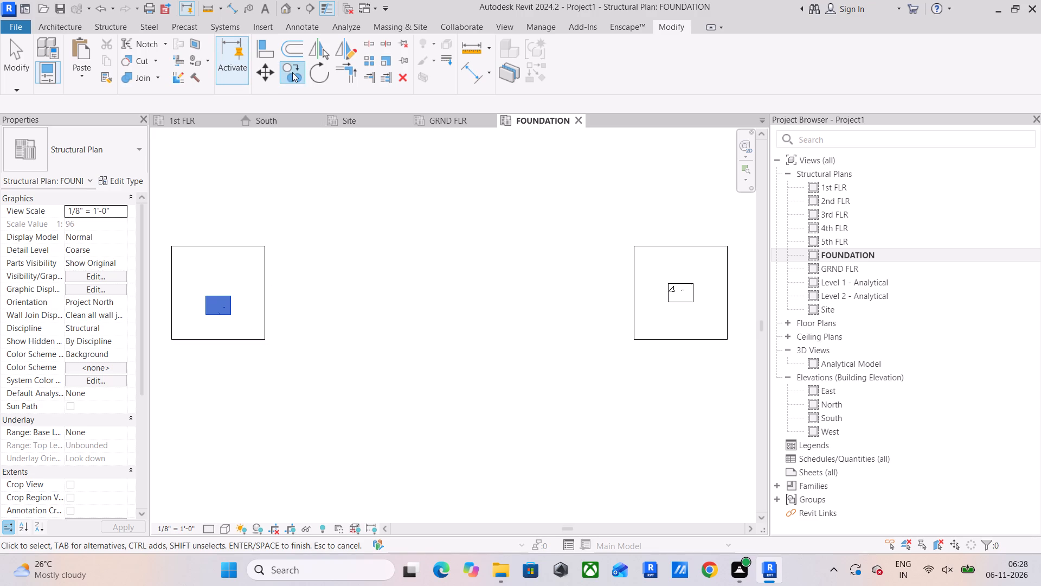
pyautogui.click(292, 72)
pyautogui.click(229, 313)
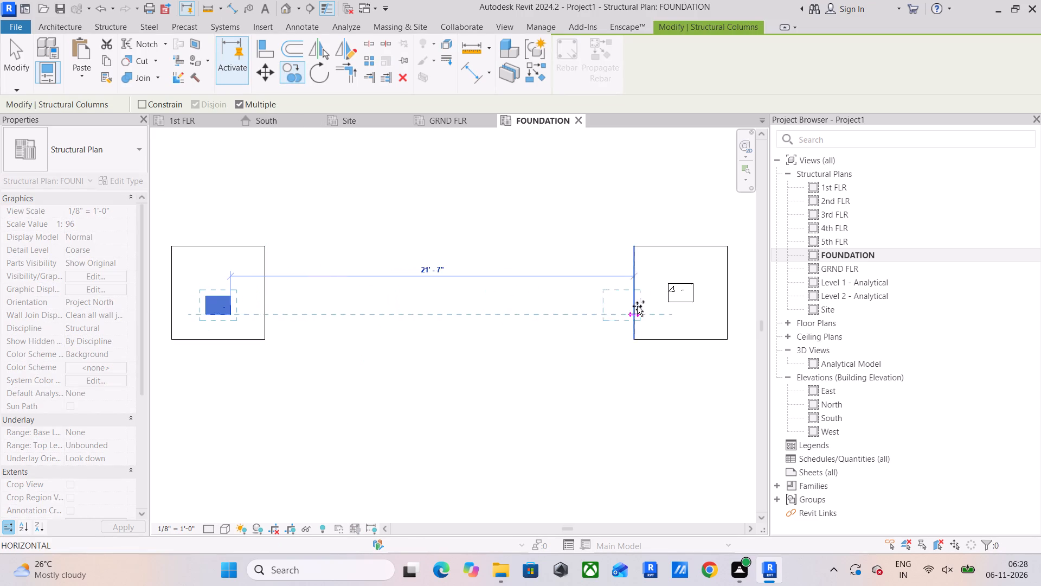
pyautogui.click(666, 302)
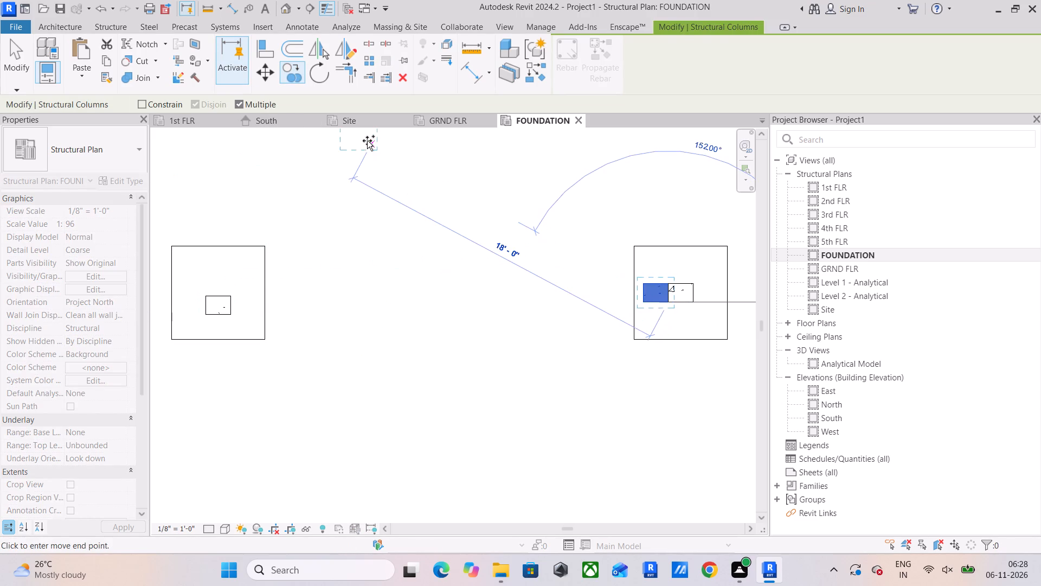
pyautogui.press('Escape')
# Delete the original off-centre 12" x 16" column on the new west footing.
pyautogui.click(228, 306)
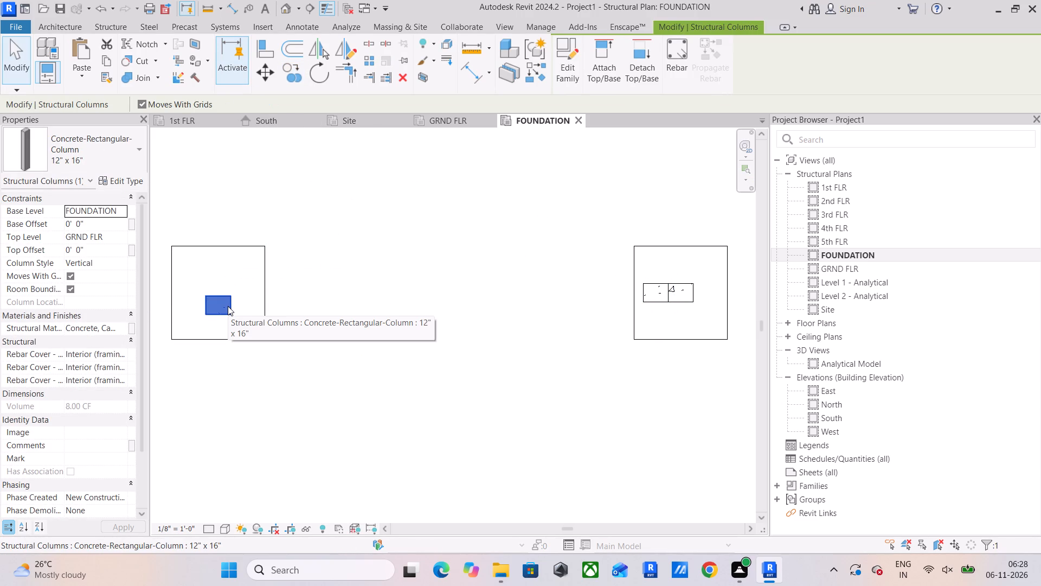
pyautogui.press('Delete')
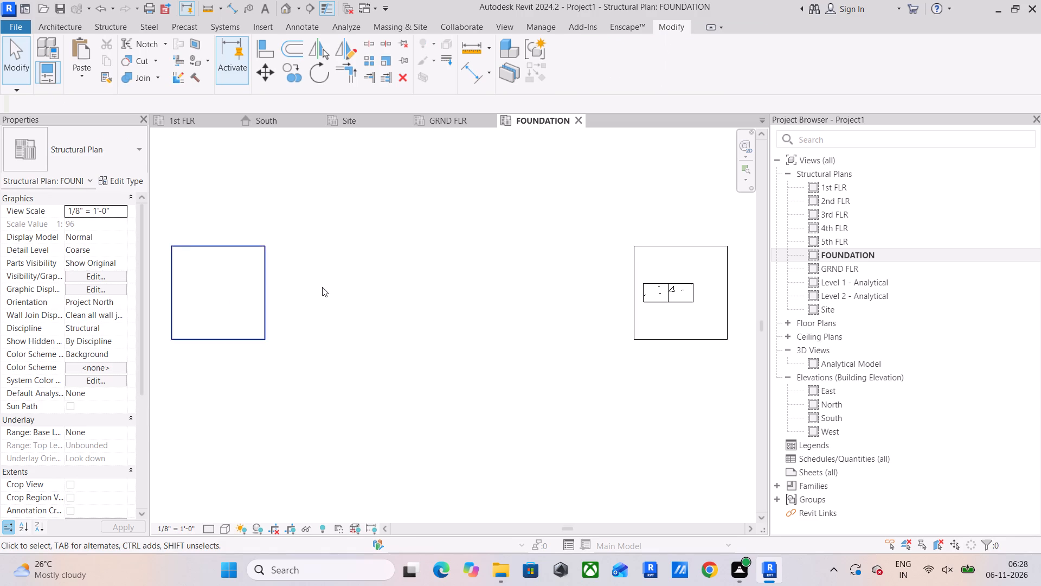
# Set the FOUNDATION plan's underlay base level to FOUNDATION and its top level to Unbounded.
pyautogui.scroll(-9, 326, 284)
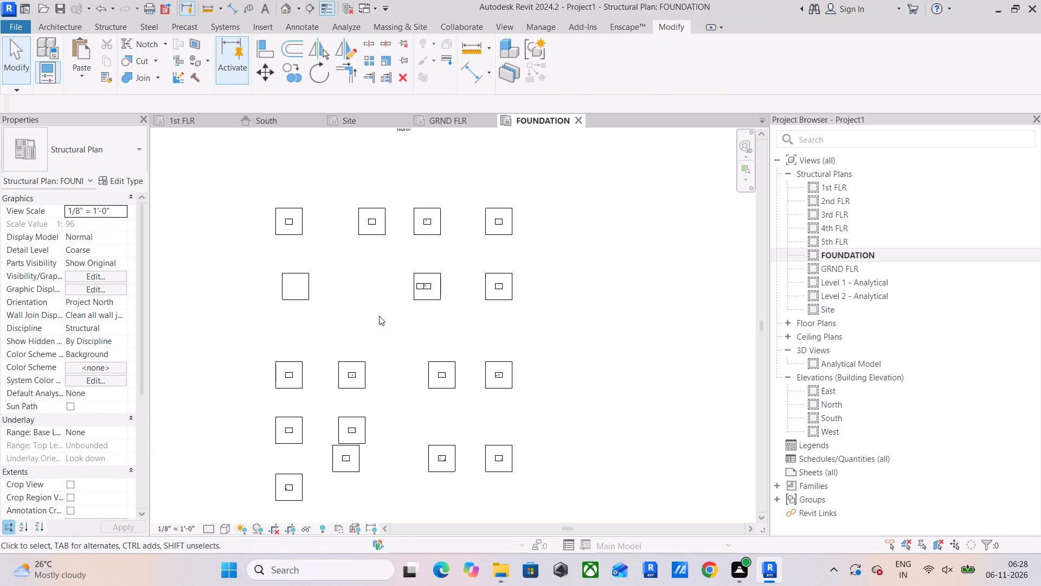
pyautogui.scroll(-3, 83, 407)
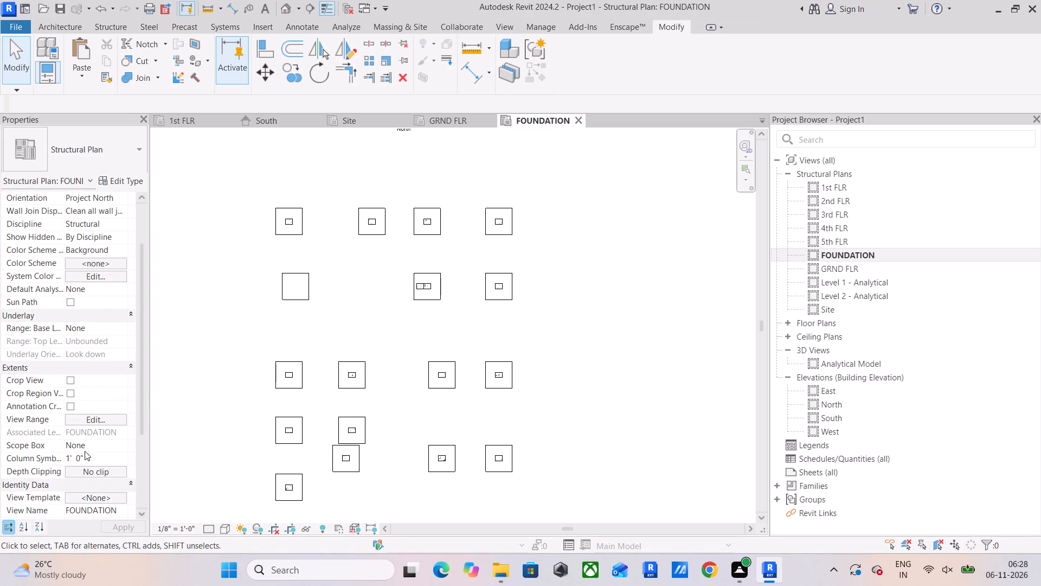
pyautogui.scroll(-3, 85, 453)
pyautogui.scroll(4, 85, 453)
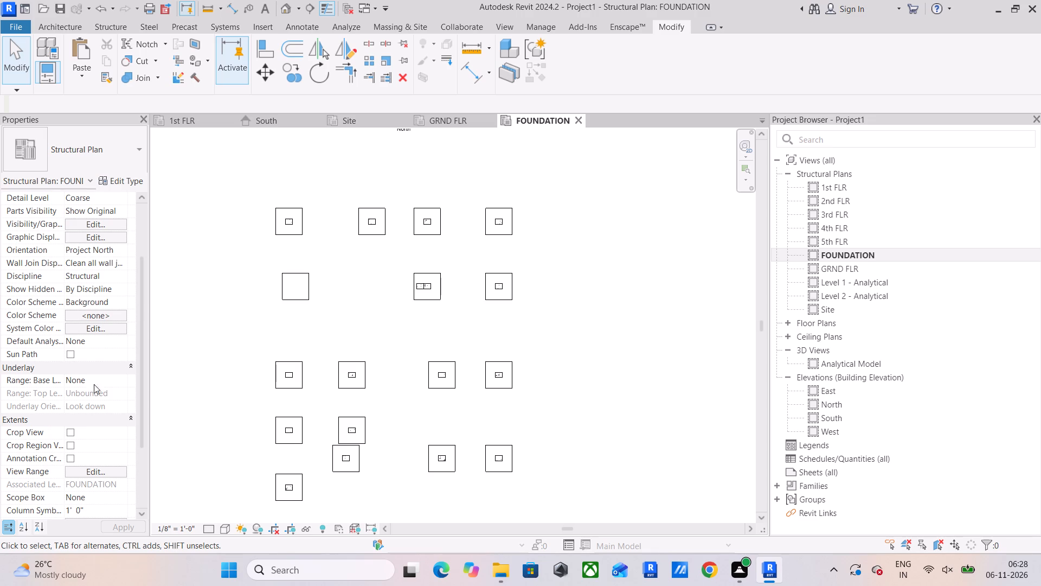
pyautogui.click(125, 377)
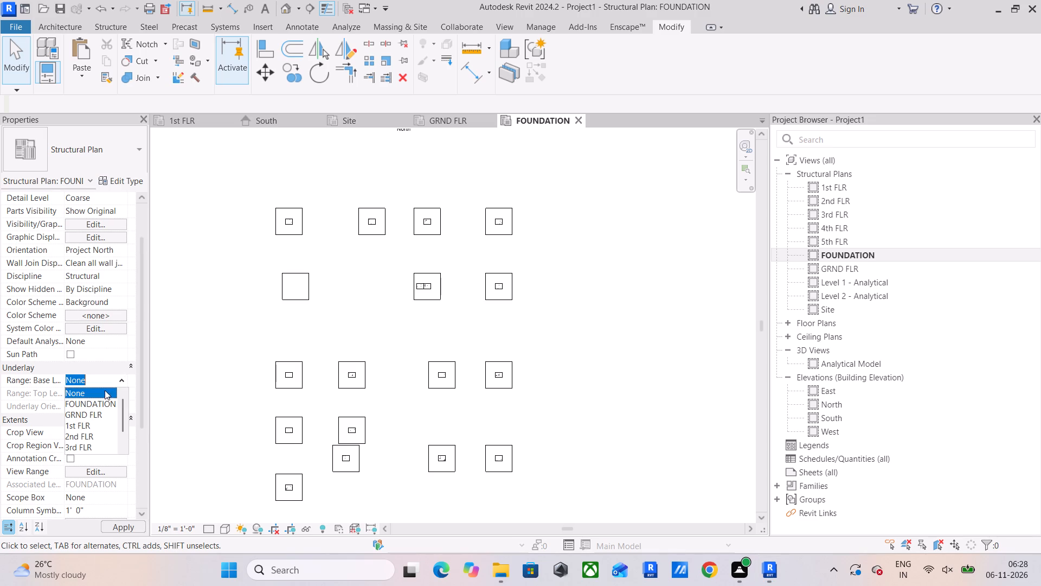
pyautogui.click(97, 402)
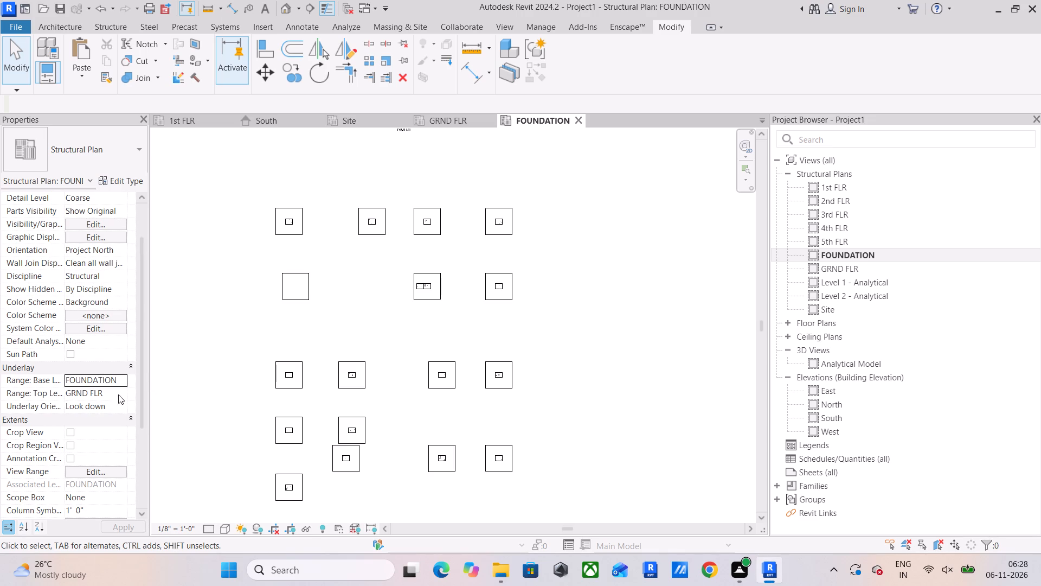
pyautogui.click(118, 394)
pyautogui.click(97, 407)
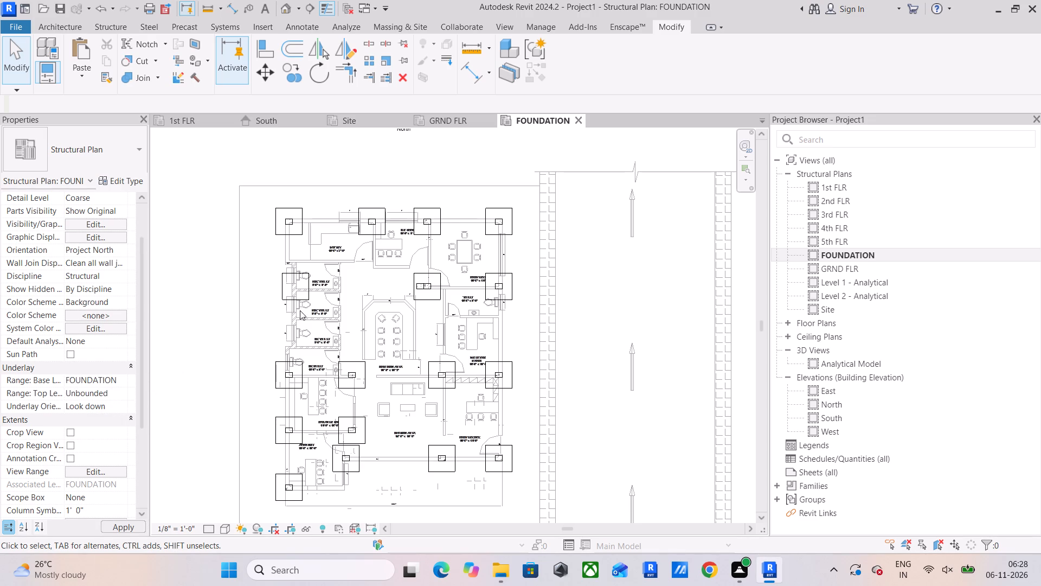
# Move the duplicate 12" x 16" column from the second-row footing west onto the empty footing at the SHE TOILET wall.
pyautogui.scroll(8, 277, 265)
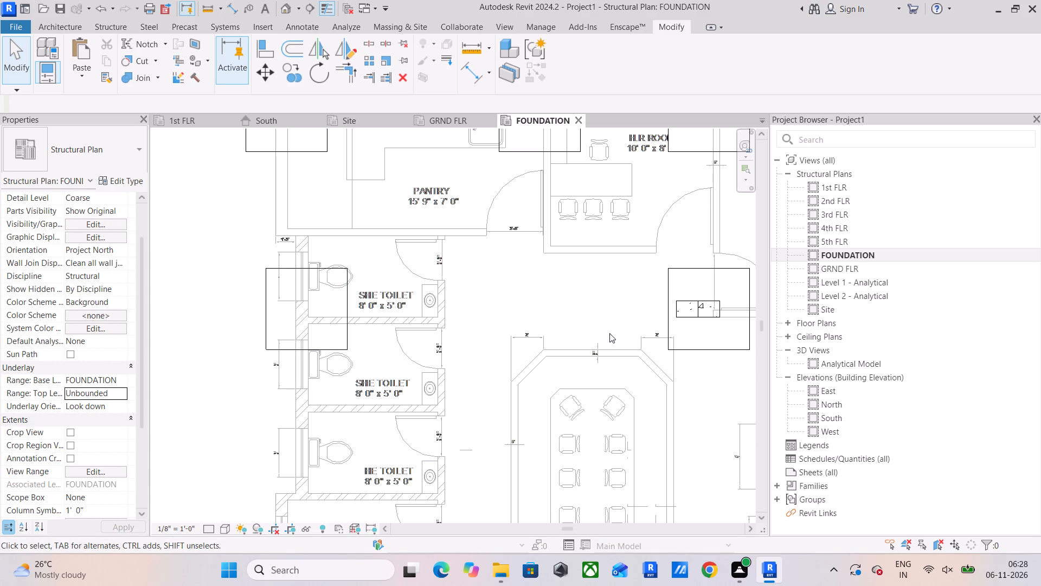
pyautogui.click(684, 312)
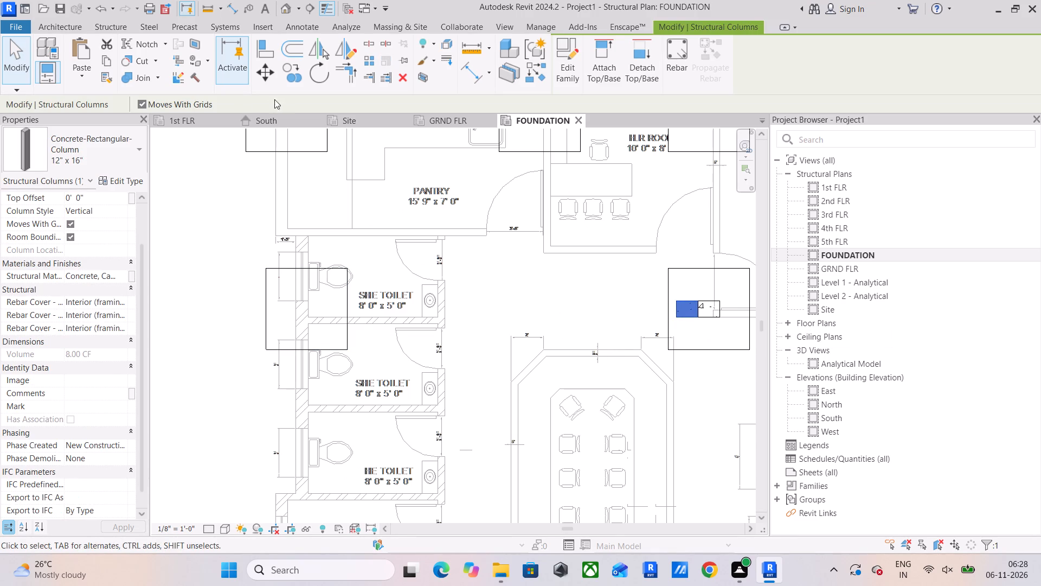
pyautogui.click(274, 74)
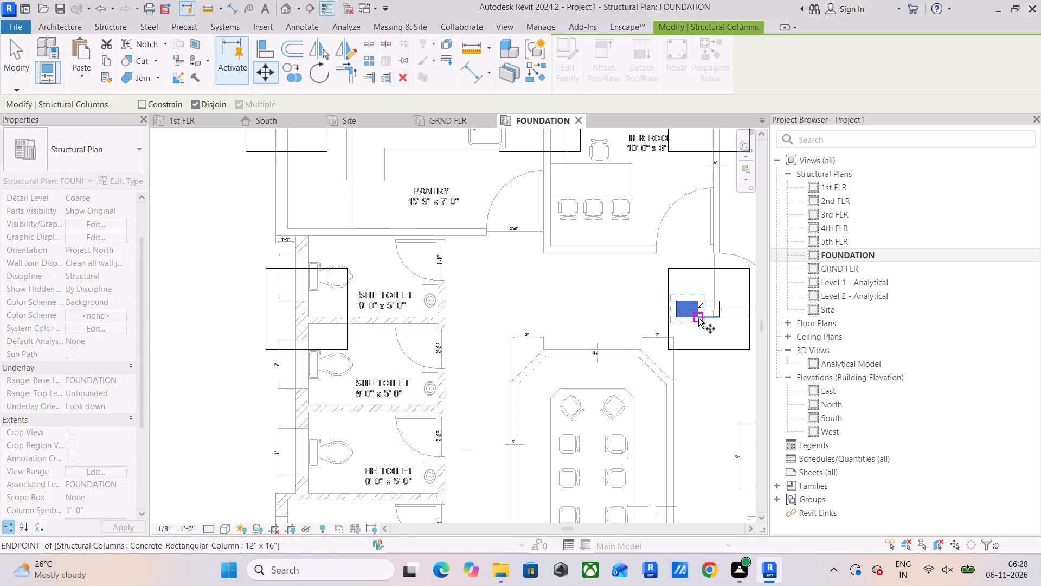
pyautogui.moveTo(698, 318); pyautogui.dragTo(693, 318)
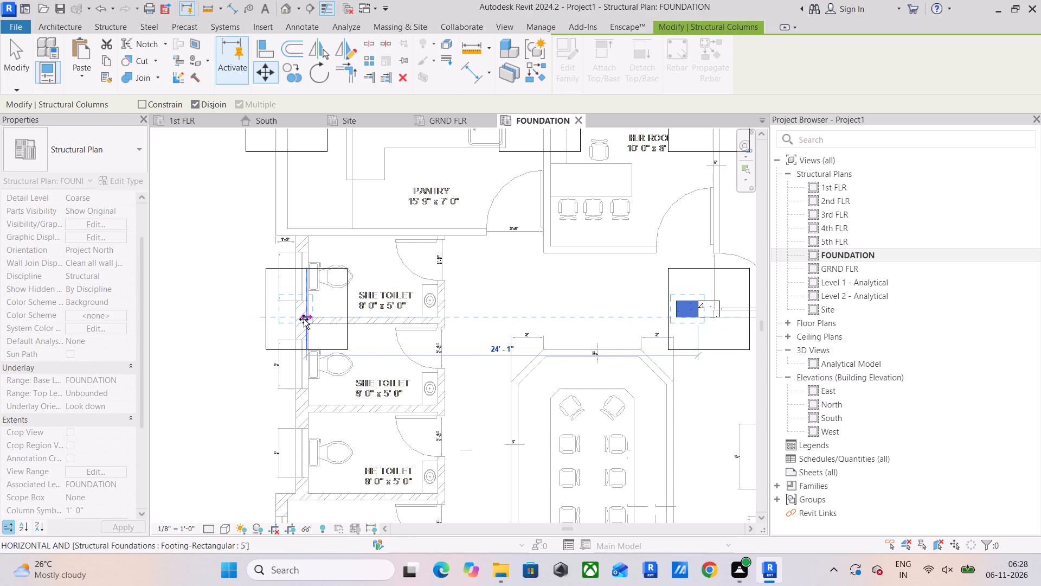
pyautogui.scroll(4, 304, 319)
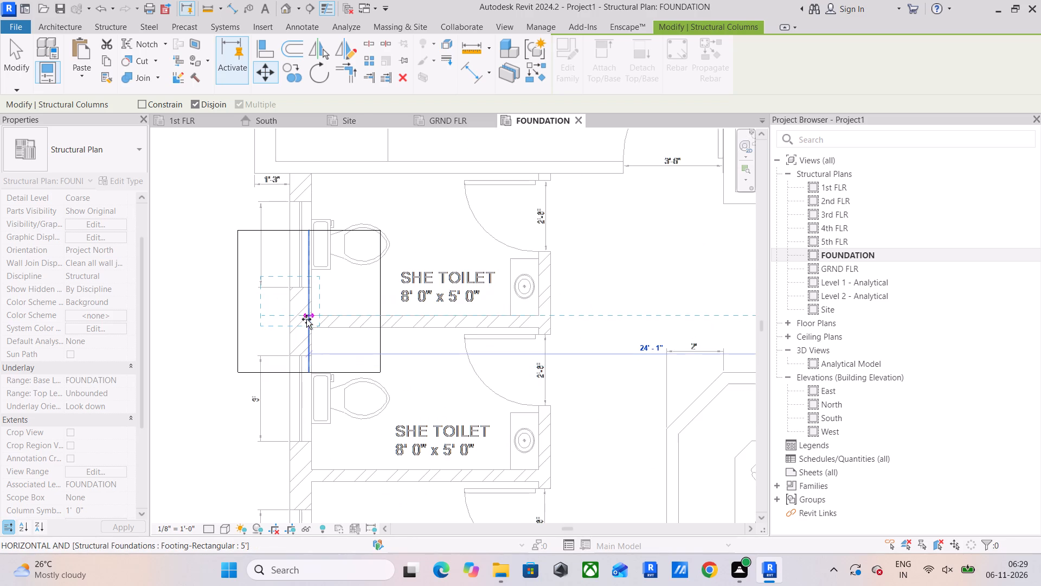
pyautogui.click(332, 322)
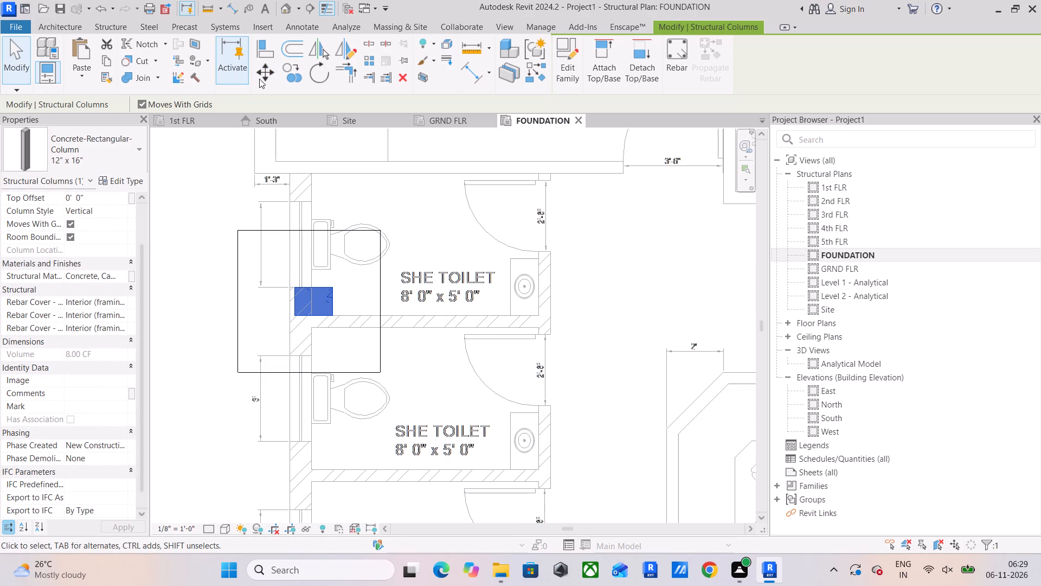
# Move the column about 2" west so its edge meets the outer face of the toilet wall.
pyautogui.click(259, 79)
pyautogui.click(291, 312)
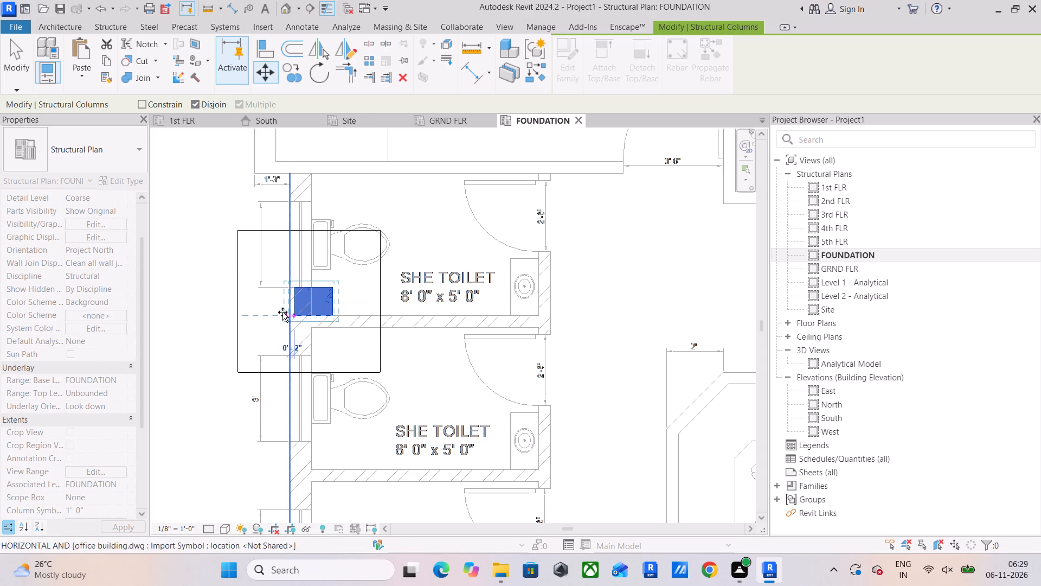
pyautogui.scroll(8, 291, 313)
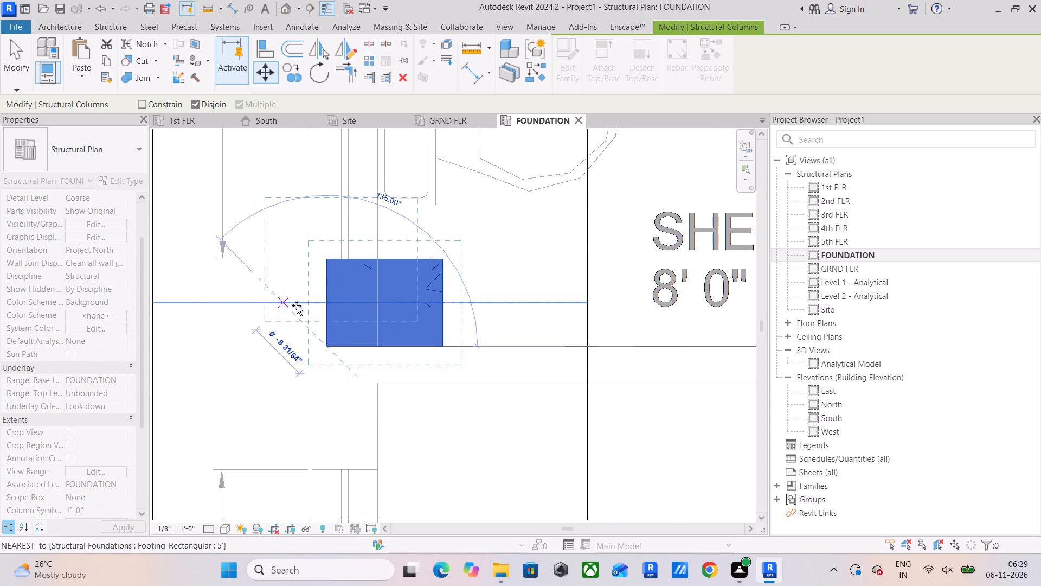
pyautogui.click(310, 343)
pyautogui.scroll(-8, 310, 343)
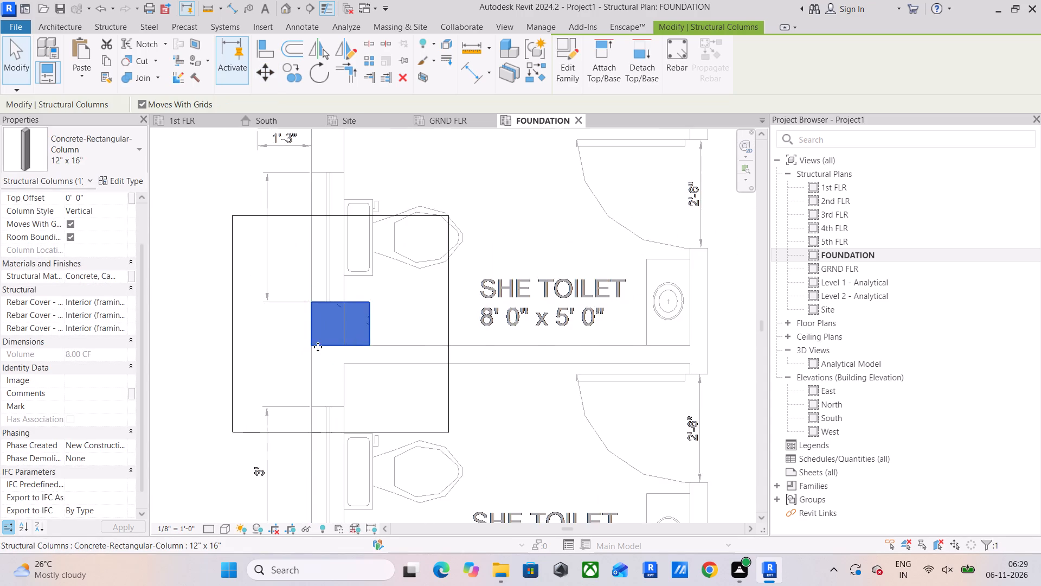
pyautogui.scroll(-2, 318, 347)
pyautogui.press('Escape')
pyautogui.press('Escape')
pyautogui.press('Escape')
pyautogui.press('Escape')
pyautogui.press('Escape')
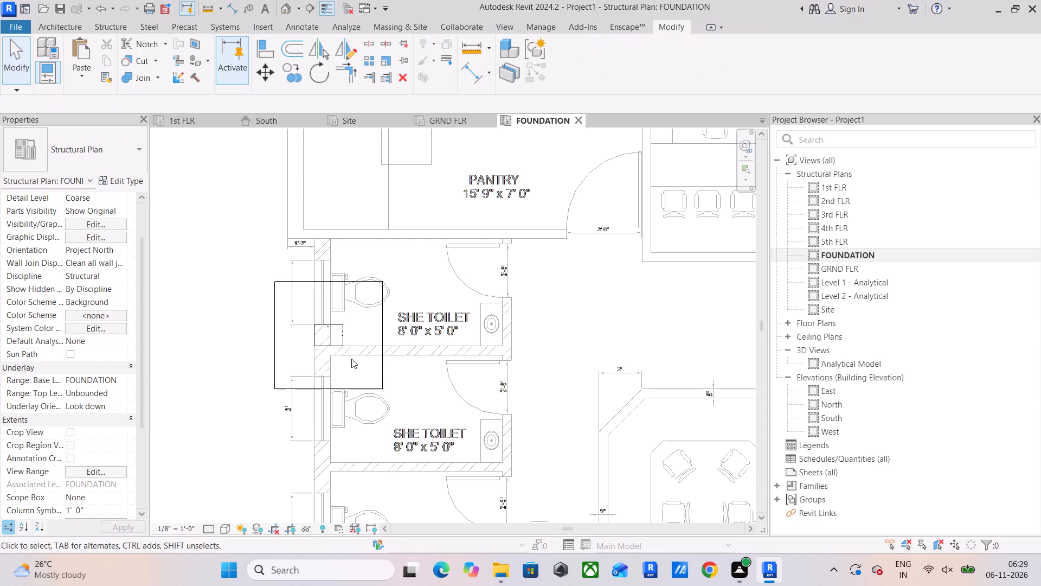
# Move the west 5' footing and its 12" x 16" column together about 8" south onto the partition wall between the SHE TOILETs.
pyautogui.moveTo(209, 253); pyautogui.dragTo(433, 404)
pyautogui.click(263, 75)
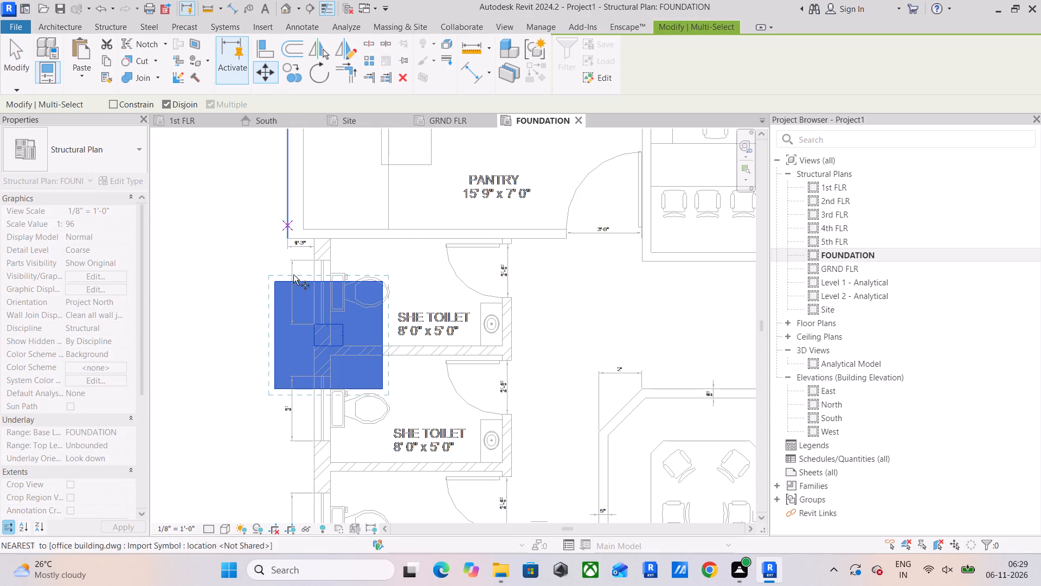
pyautogui.scroll(3, 317, 351)
pyautogui.click(359, 327)
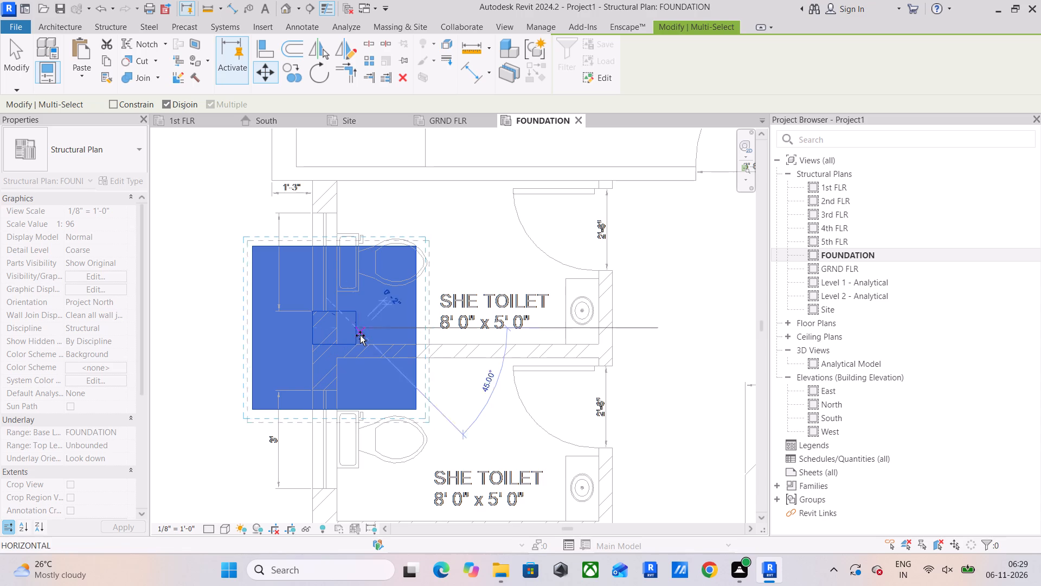
pyautogui.scroll(8, 360, 353)
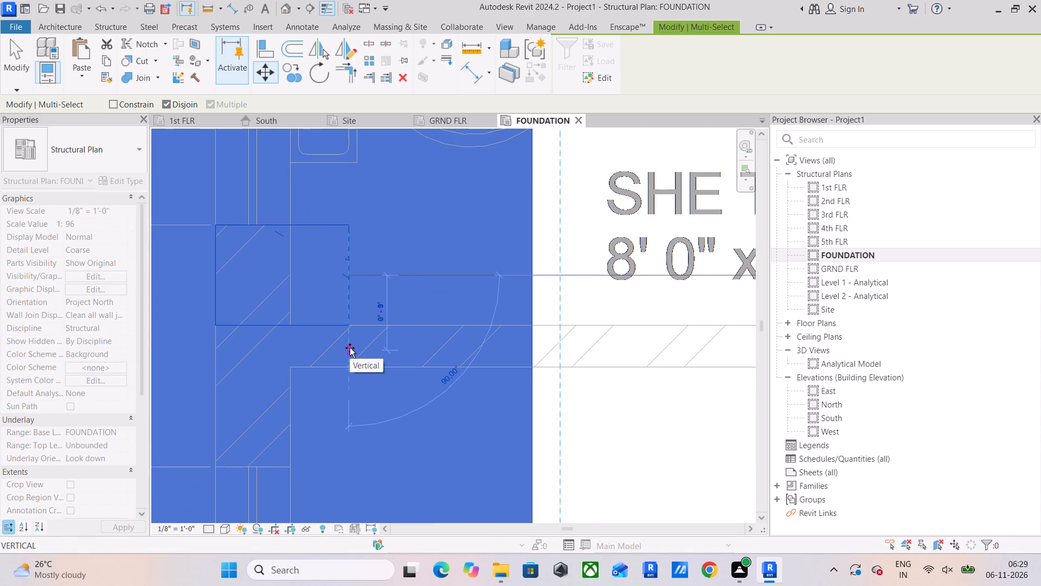
pyautogui.click(352, 345)
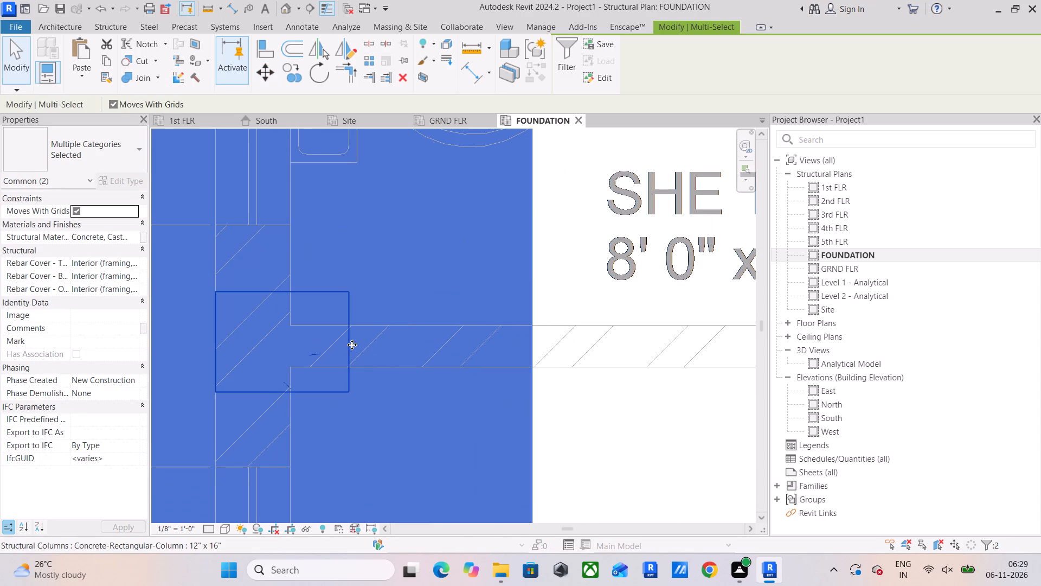
# Nudge the selected footing and column slightly south until the column is centred on the toilet partition wall.
pyautogui.press('Down')
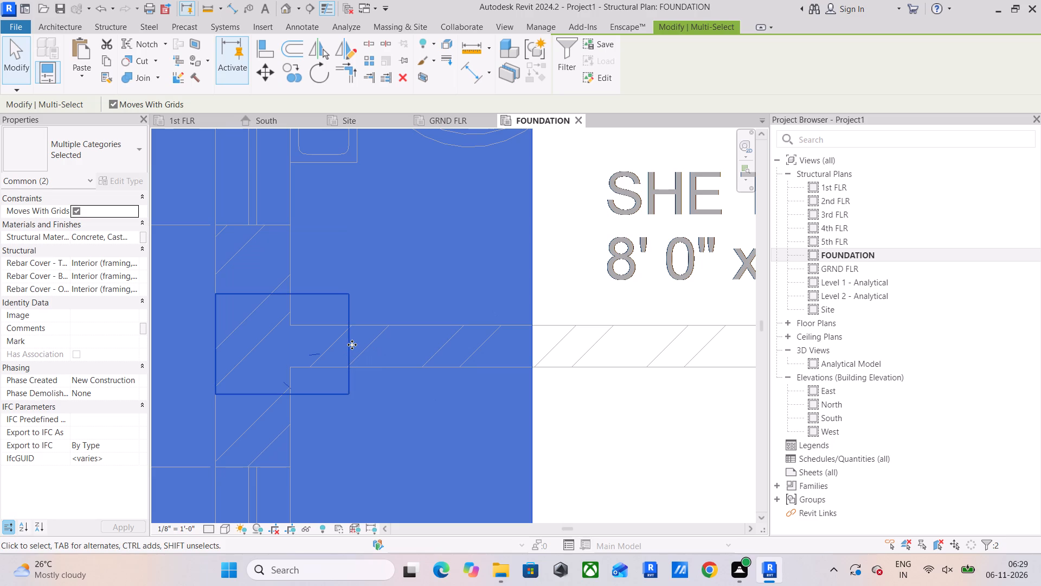
pyautogui.press('Down')
pyautogui.press('Down')
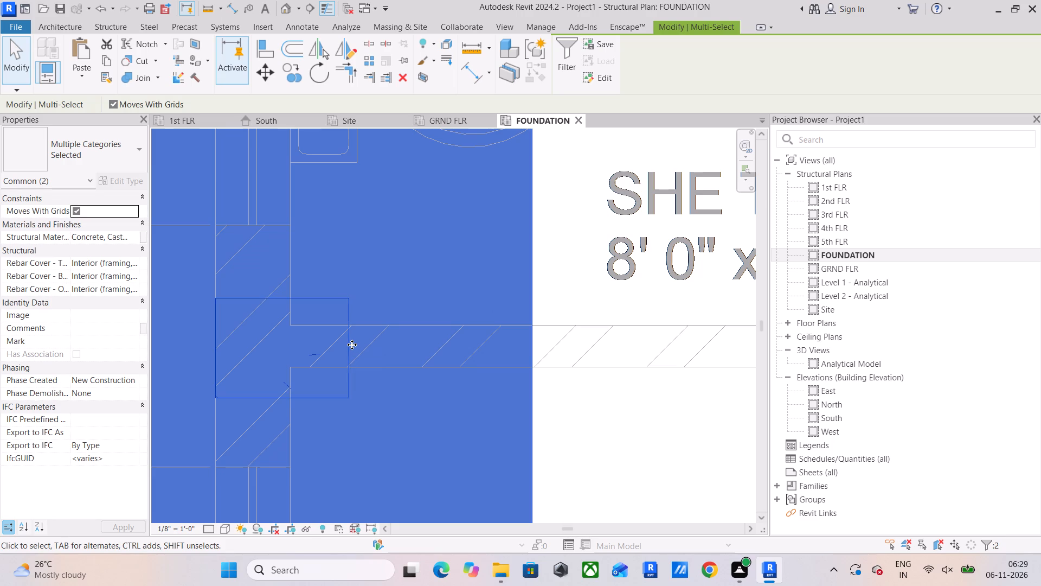
pyautogui.press('Up')
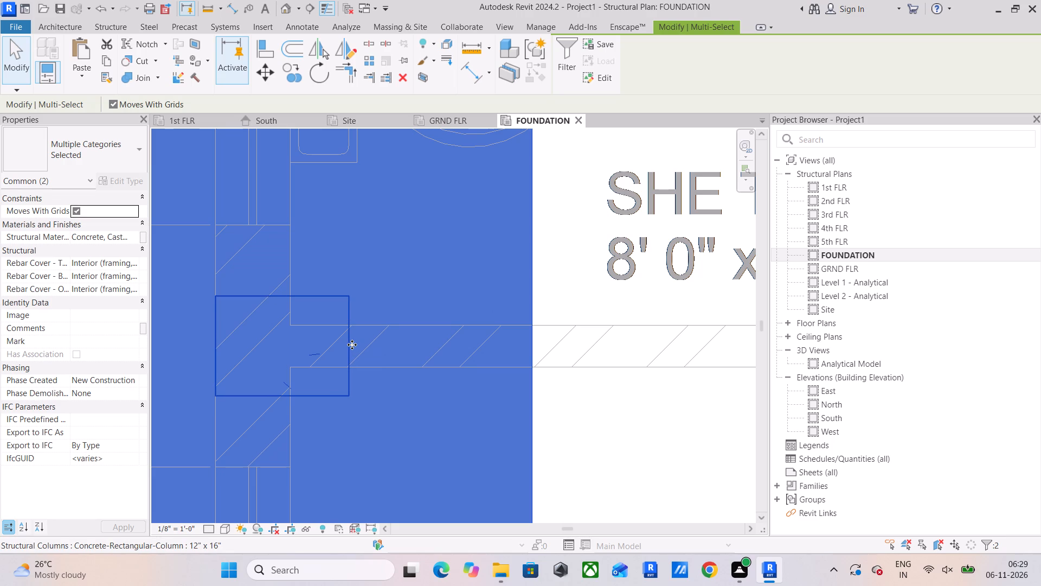
pyautogui.press('Up')
pyautogui.press('Down')
pyautogui.scroll(-10, 352, 345)
pyautogui.click(207, 296)
pyautogui.scroll(-4, 217, 282)
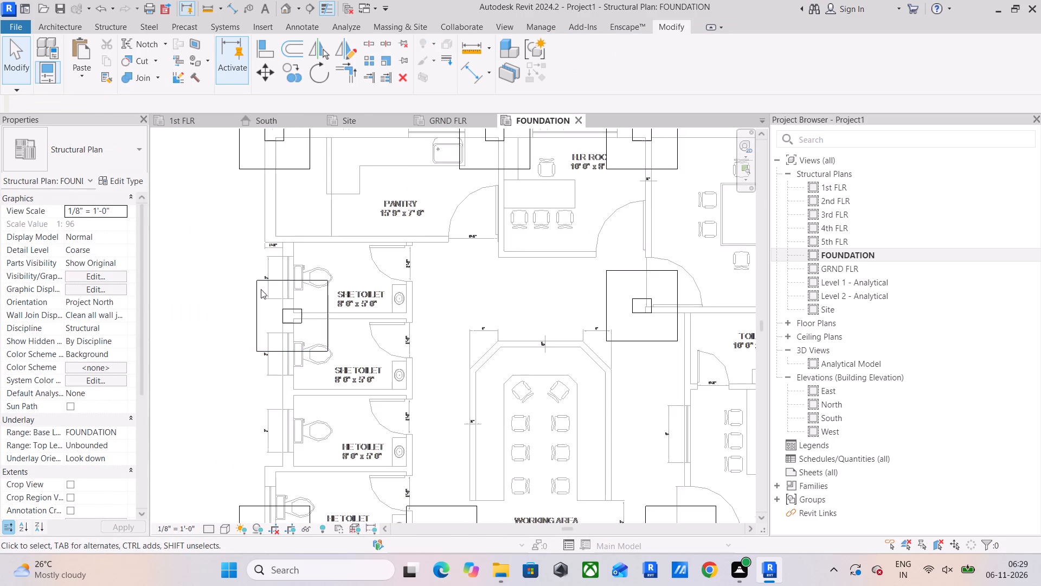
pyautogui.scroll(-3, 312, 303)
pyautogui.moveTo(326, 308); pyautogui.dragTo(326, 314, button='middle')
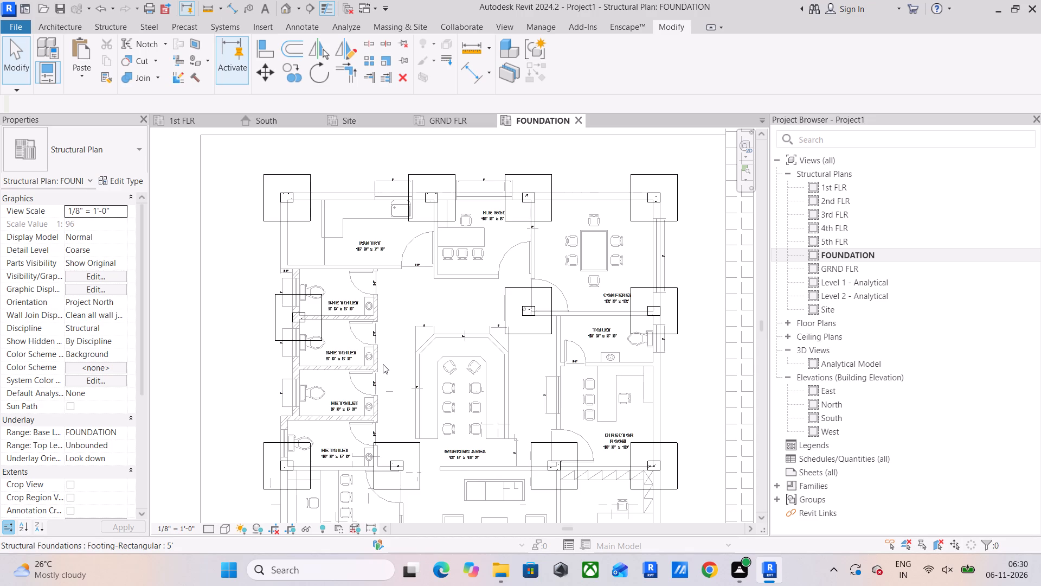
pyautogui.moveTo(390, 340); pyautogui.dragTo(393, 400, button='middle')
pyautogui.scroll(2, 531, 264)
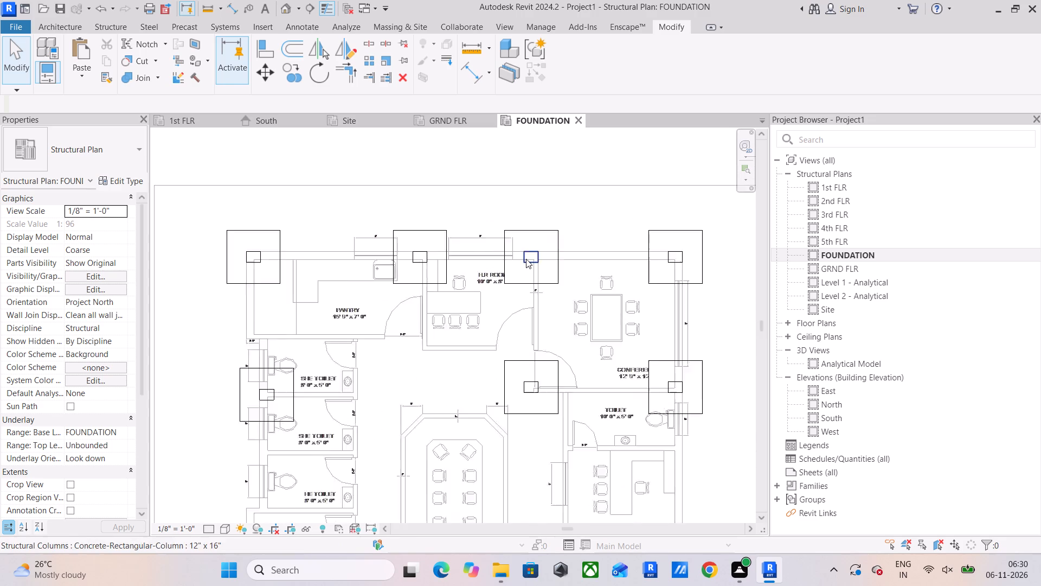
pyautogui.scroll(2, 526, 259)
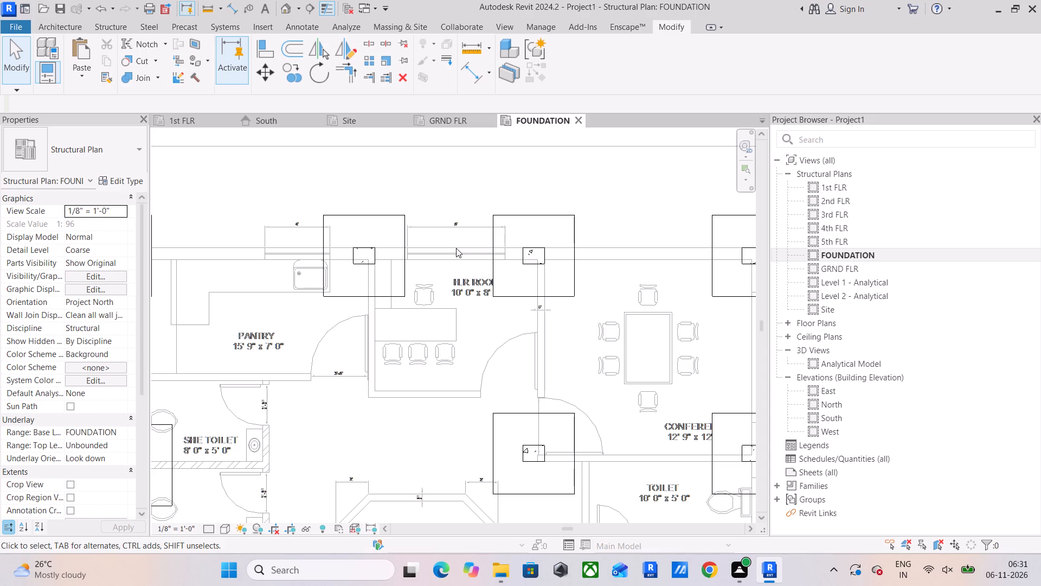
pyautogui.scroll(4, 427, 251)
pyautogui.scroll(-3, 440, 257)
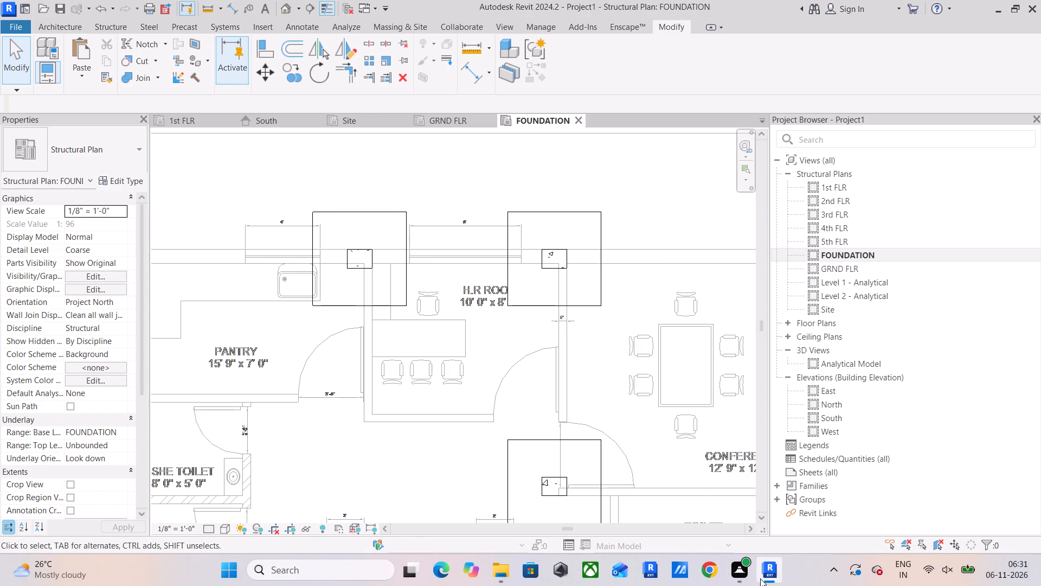
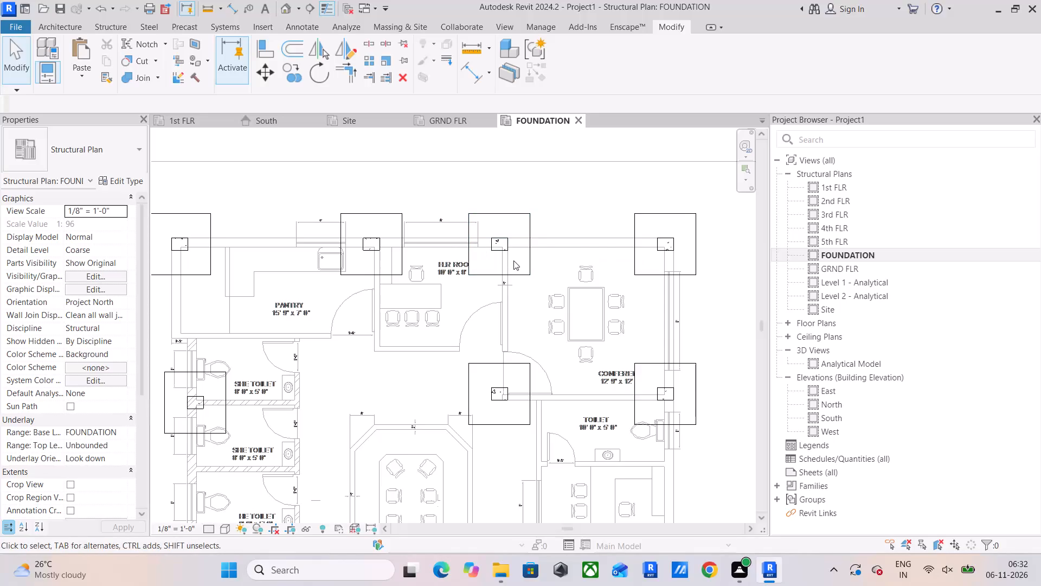
# Look over the column and footing layout around the toilets, working area, conference and director rooms on the foundation plan.
pyautogui.moveTo(559, 322); pyautogui.dragTo(541, 289, button='middle')
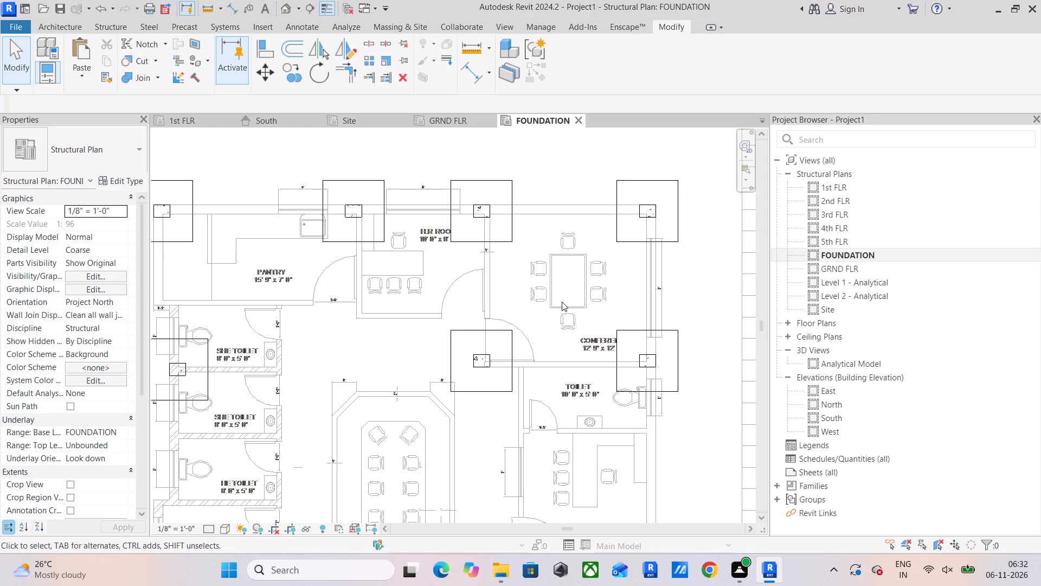
pyautogui.moveTo(633, 270); pyautogui.dragTo(523, 218, button='middle')
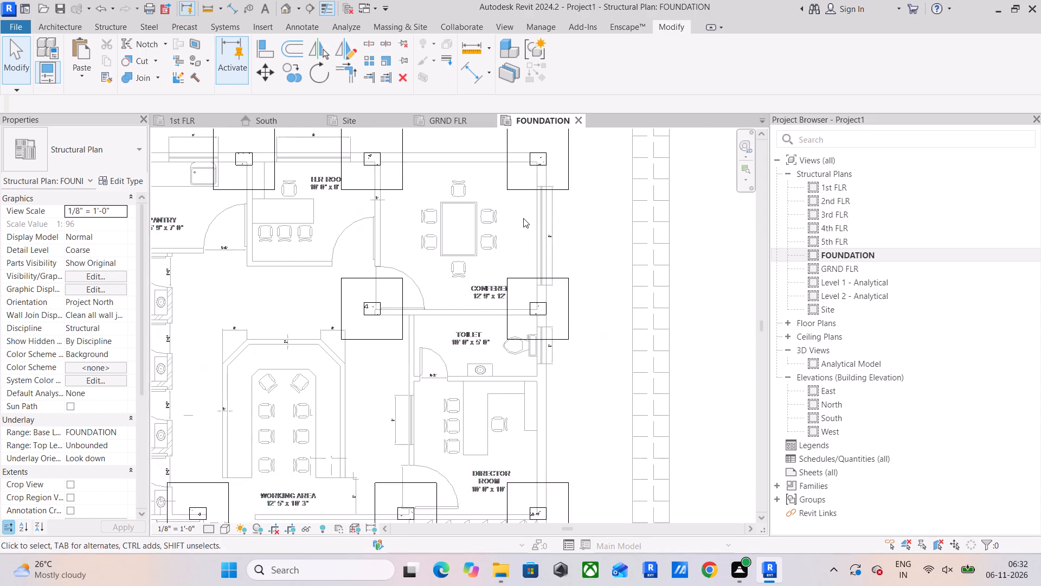
pyautogui.scroll(-2, 526, 229)
pyautogui.moveTo(529, 236); pyautogui.dragTo(652, 214, button='middle')
pyautogui.scroll(4, 458, 320)
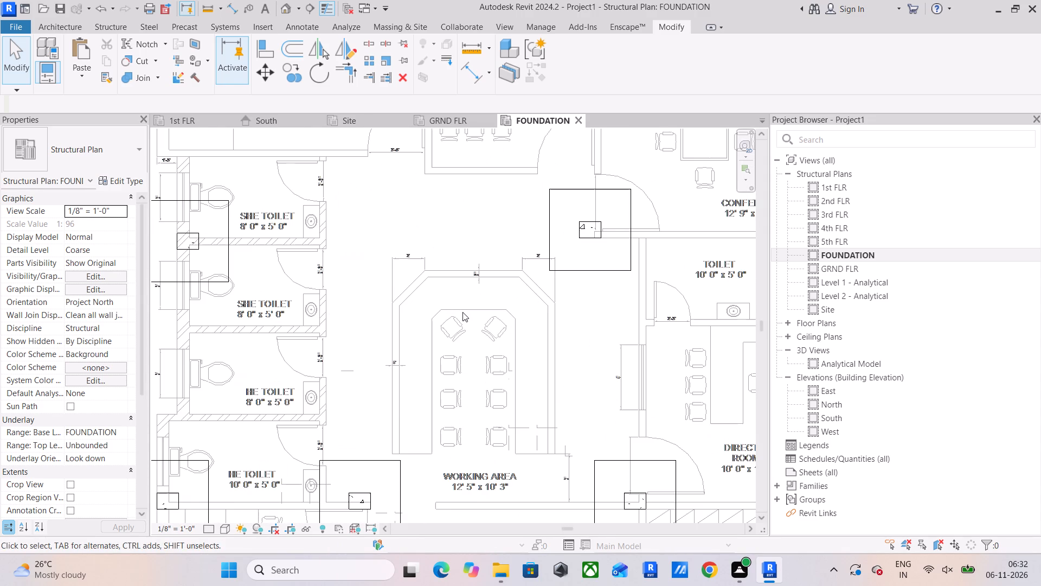
pyautogui.moveTo(462, 312); pyautogui.dragTo(451, 298, button='middle')
pyautogui.scroll(-2, 514, 276)
pyautogui.moveTo(514, 276); pyautogui.dragTo(525, 269, button='middle')
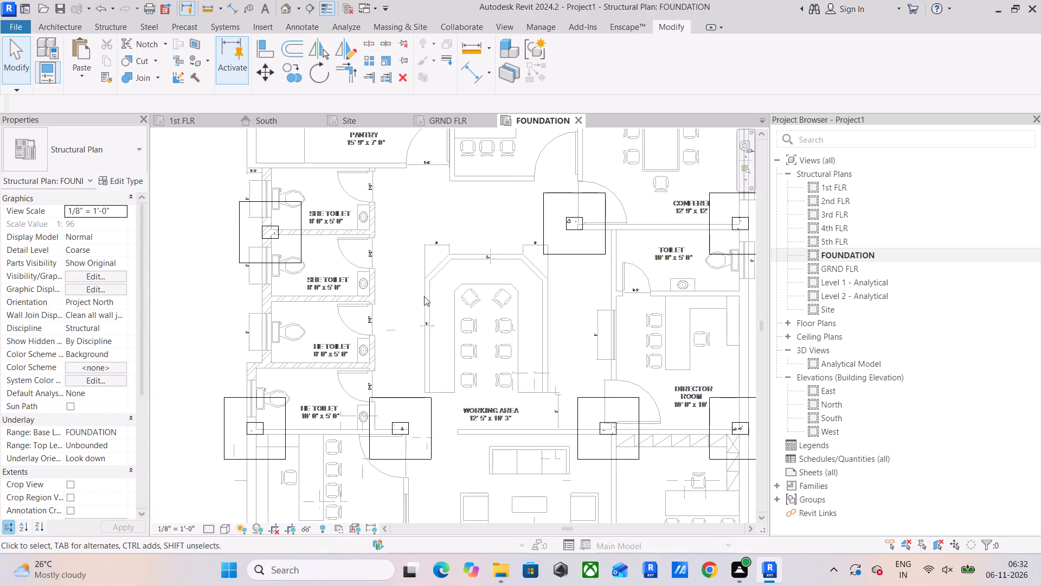
# Place a Concrete-Rectangular Beam 12 x 24, about 24'-1" long, from the SHE TOILET column horizontally to the column near the conference room.
pyautogui.click(112, 27)
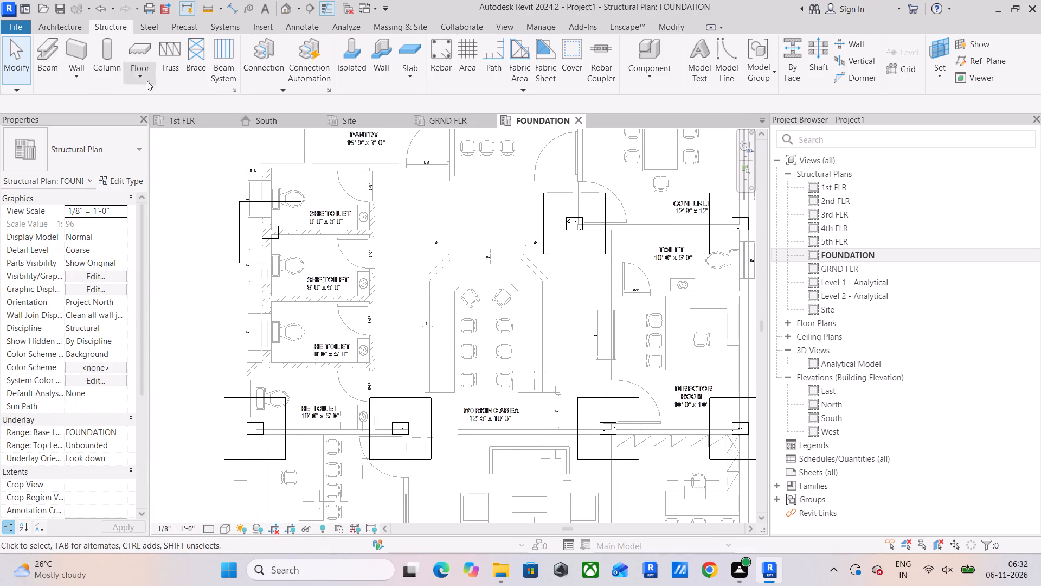
pyautogui.click(95, 61)
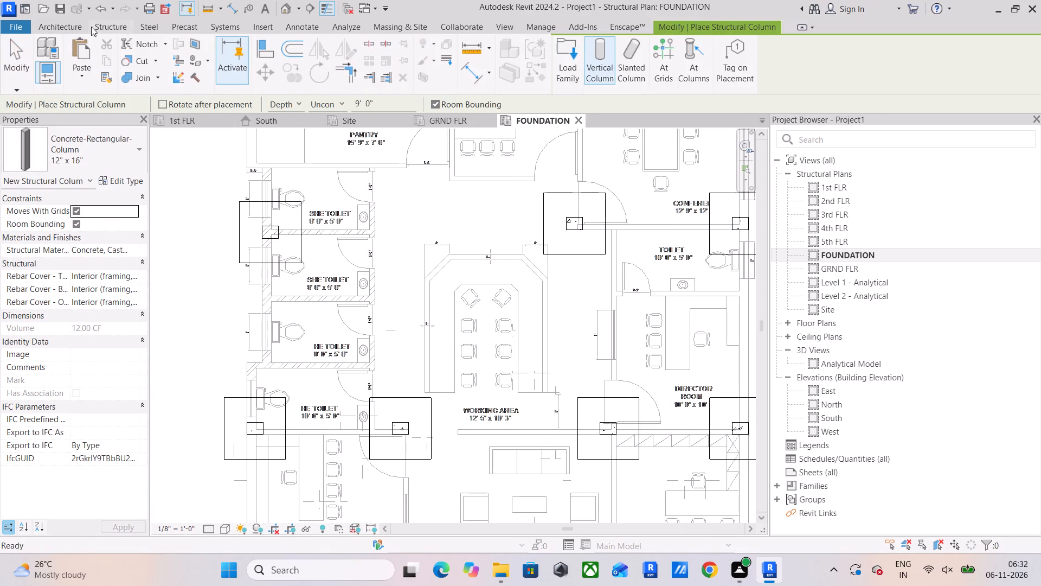
pyautogui.click(100, 26)
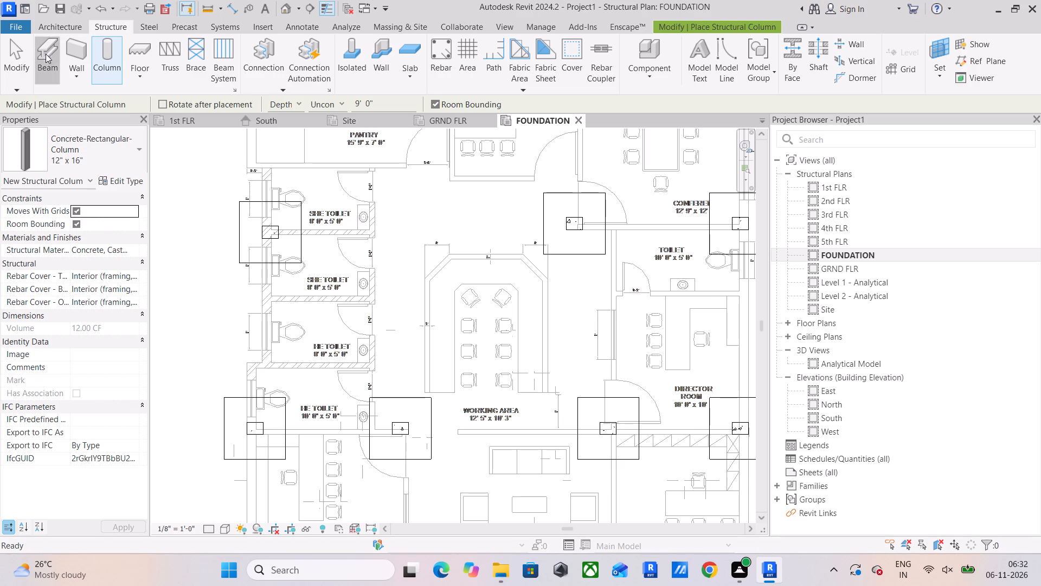
pyautogui.click(46, 54)
pyautogui.click(127, 155)
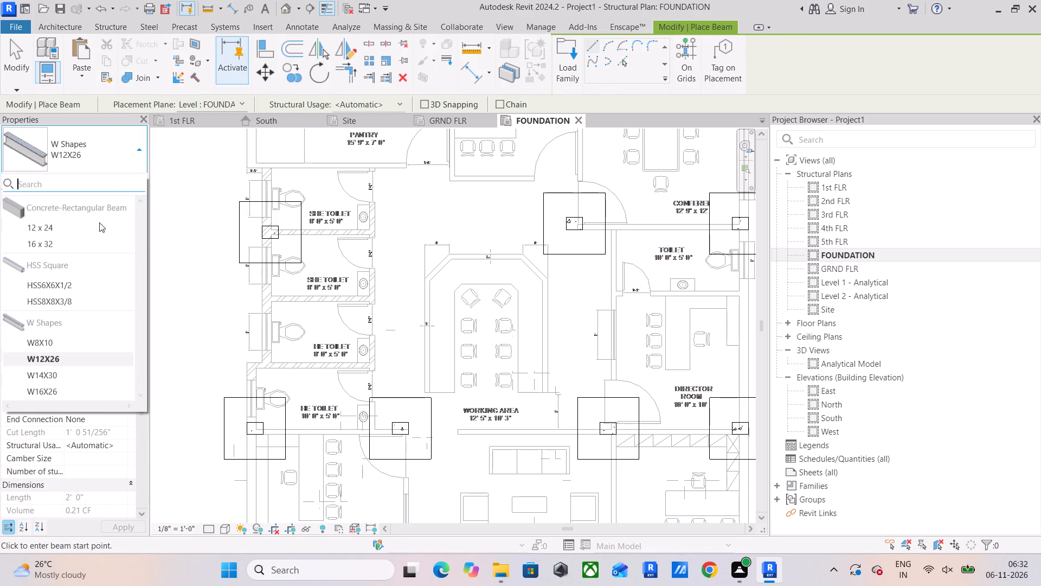
pyautogui.click(80, 231)
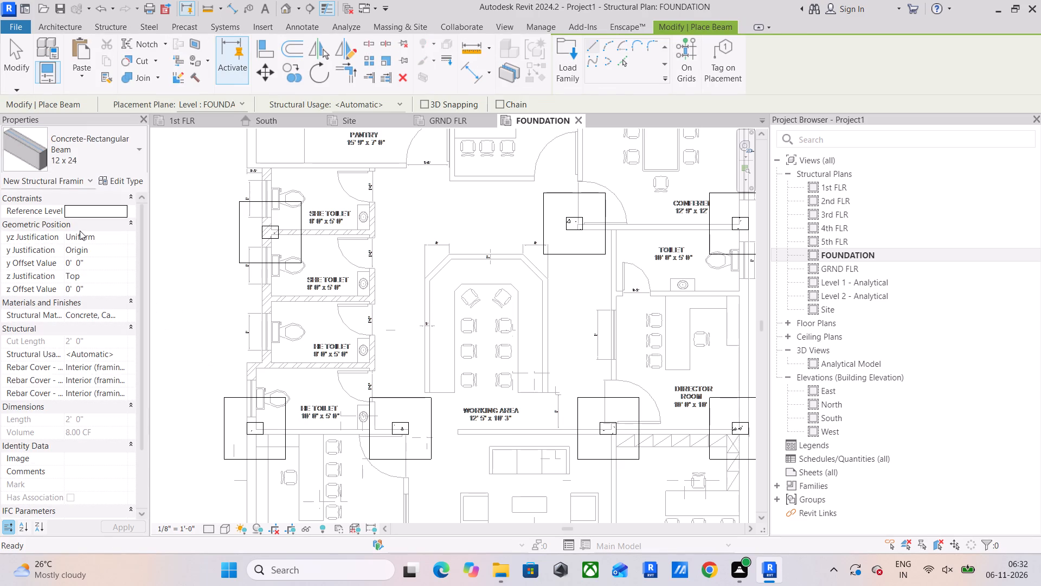
pyautogui.scroll(5, 275, 214)
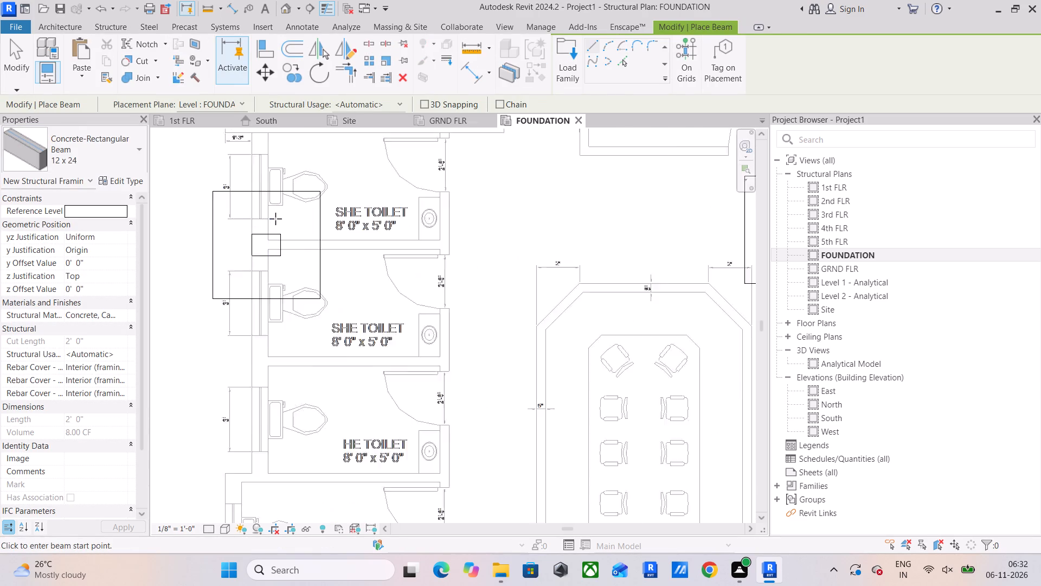
pyautogui.scroll(5, 275, 219)
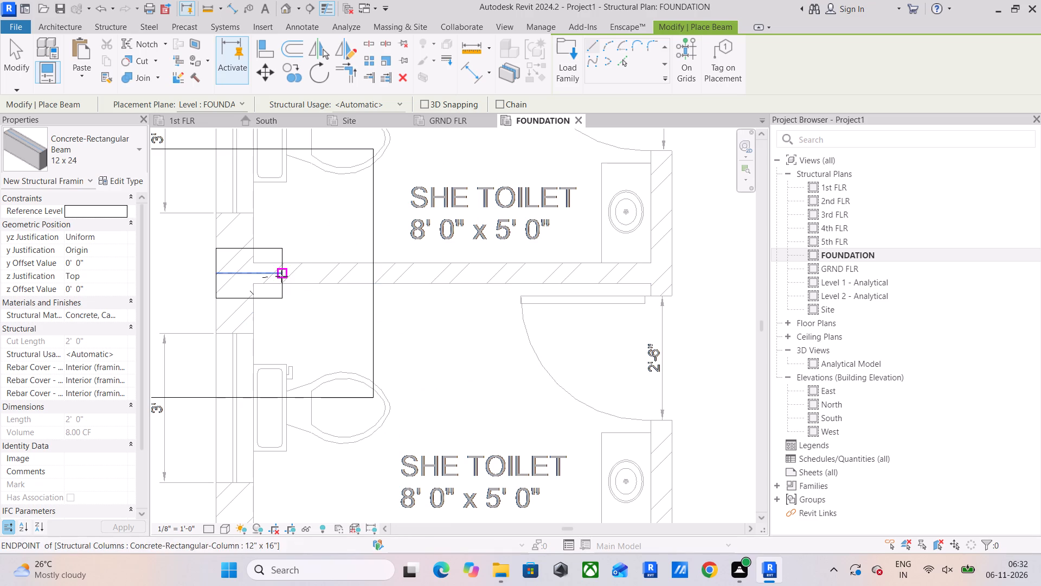
pyautogui.click(281, 276)
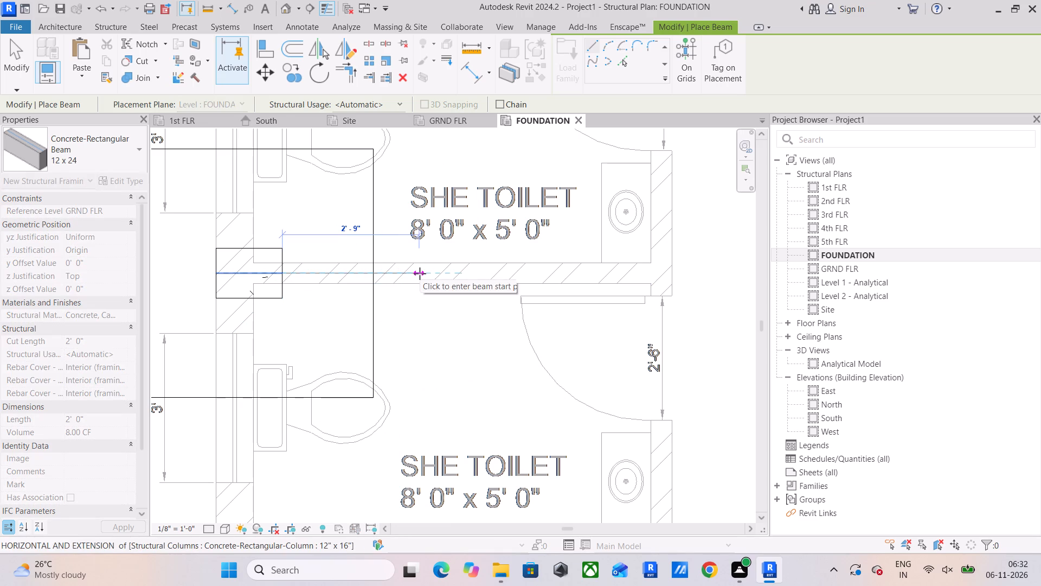
pyautogui.scroll(-3, 420, 273)
pyautogui.scroll(-3, 498, 270)
pyautogui.moveTo(502, 271); pyautogui.dragTo(124, 283, button='middle')
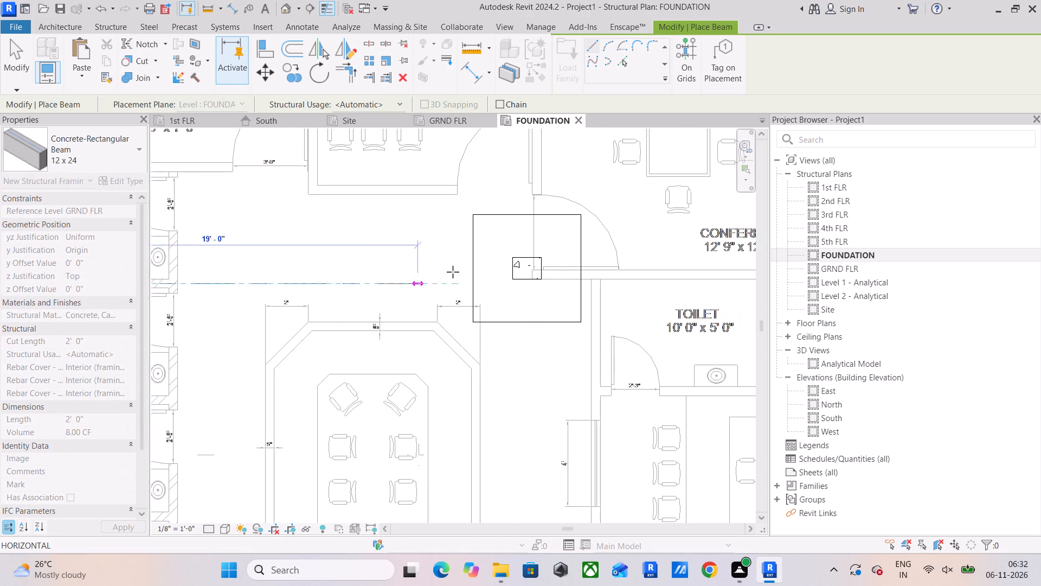
pyautogui.click(524, 281)
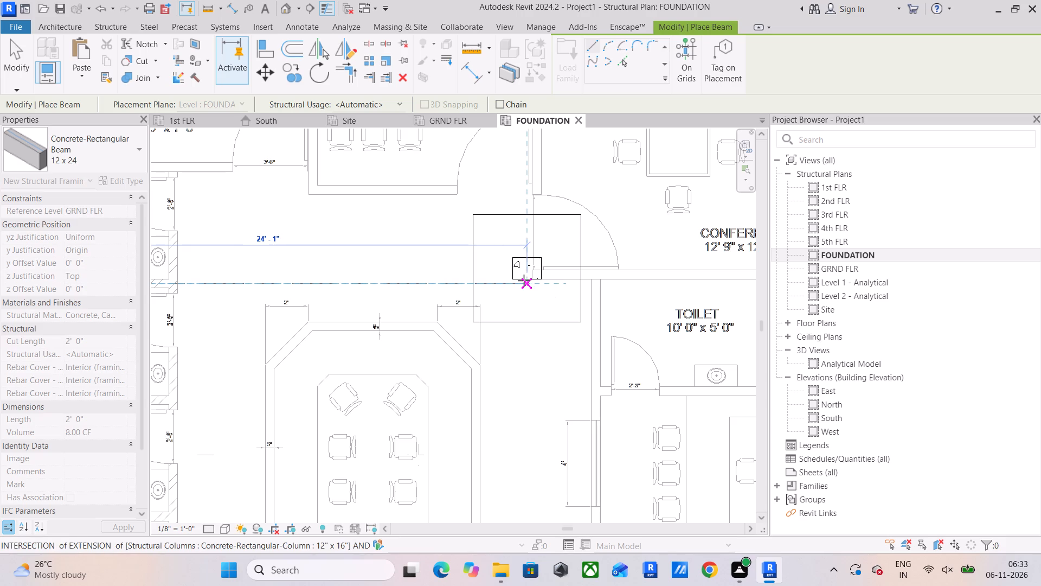
pyautogui.press('Escape')
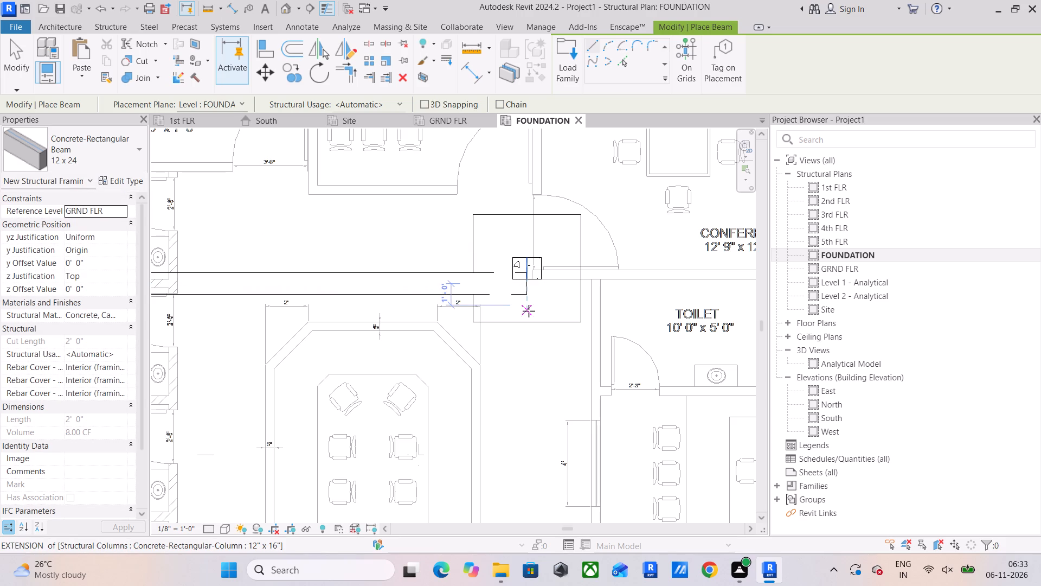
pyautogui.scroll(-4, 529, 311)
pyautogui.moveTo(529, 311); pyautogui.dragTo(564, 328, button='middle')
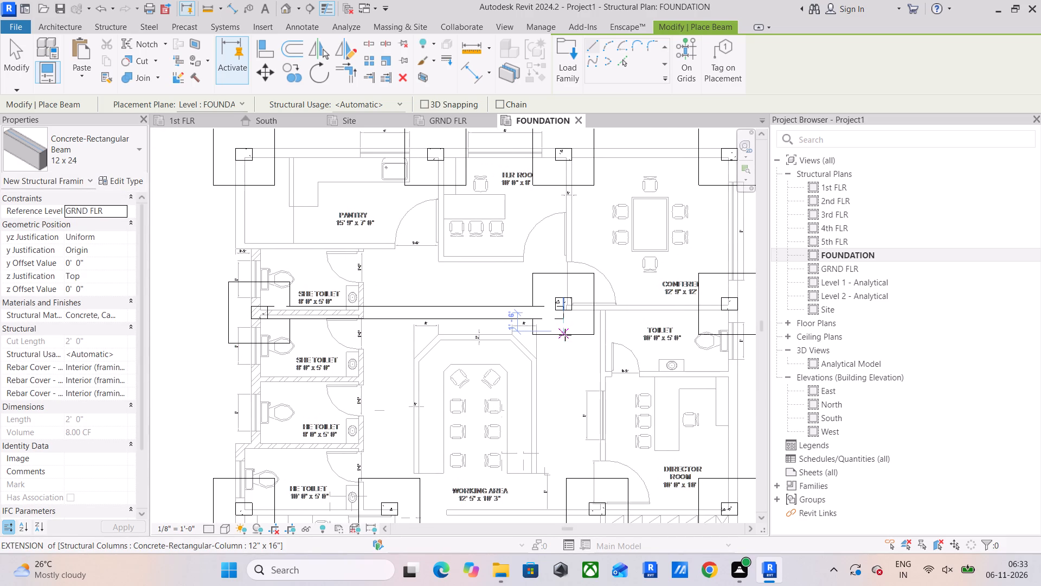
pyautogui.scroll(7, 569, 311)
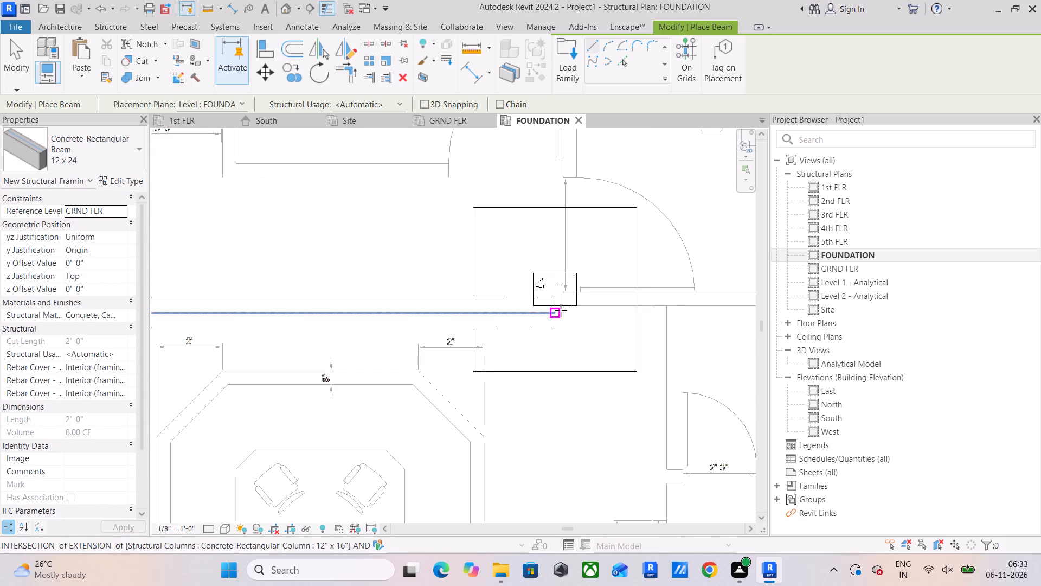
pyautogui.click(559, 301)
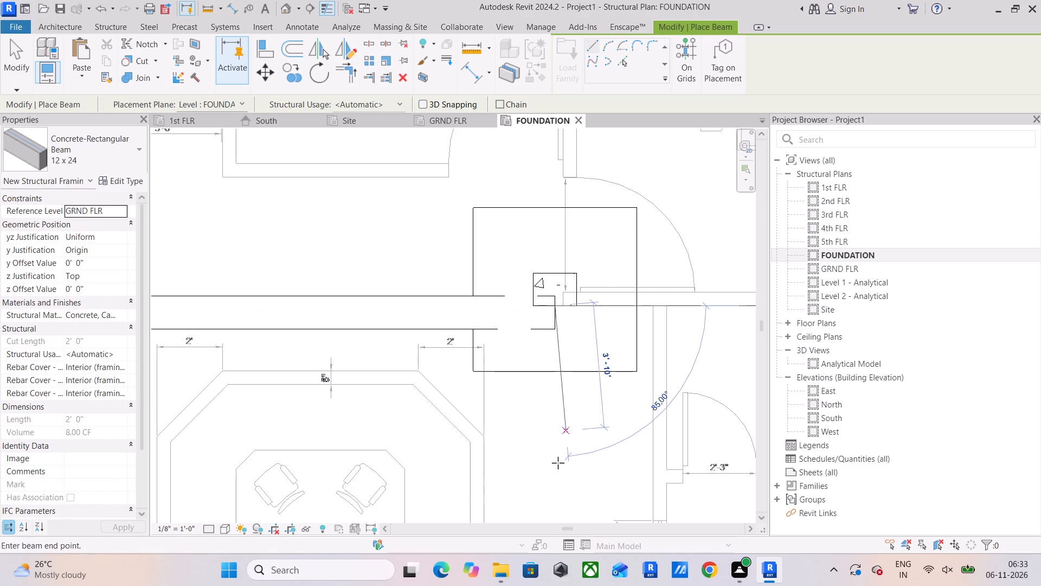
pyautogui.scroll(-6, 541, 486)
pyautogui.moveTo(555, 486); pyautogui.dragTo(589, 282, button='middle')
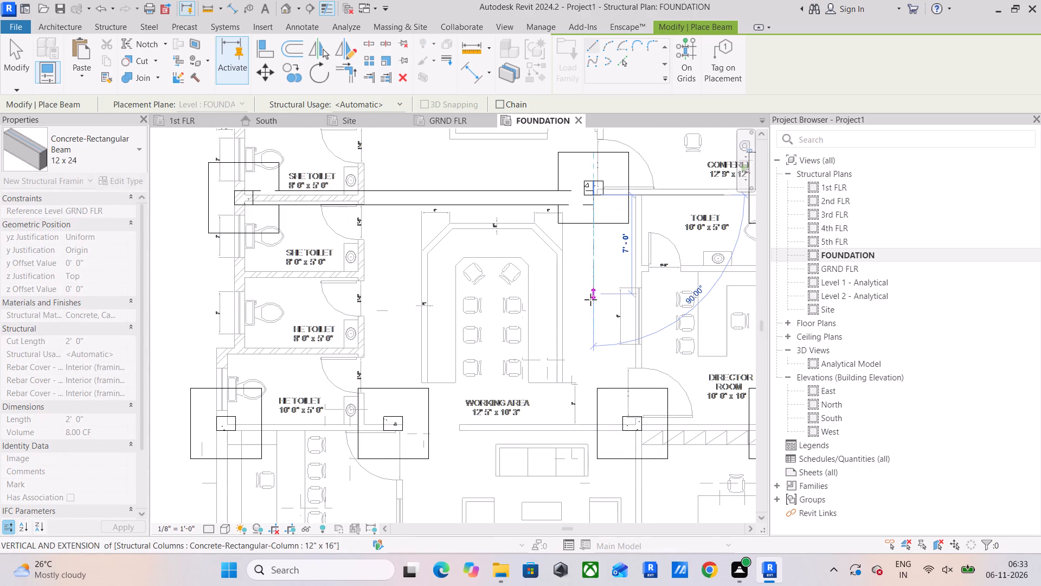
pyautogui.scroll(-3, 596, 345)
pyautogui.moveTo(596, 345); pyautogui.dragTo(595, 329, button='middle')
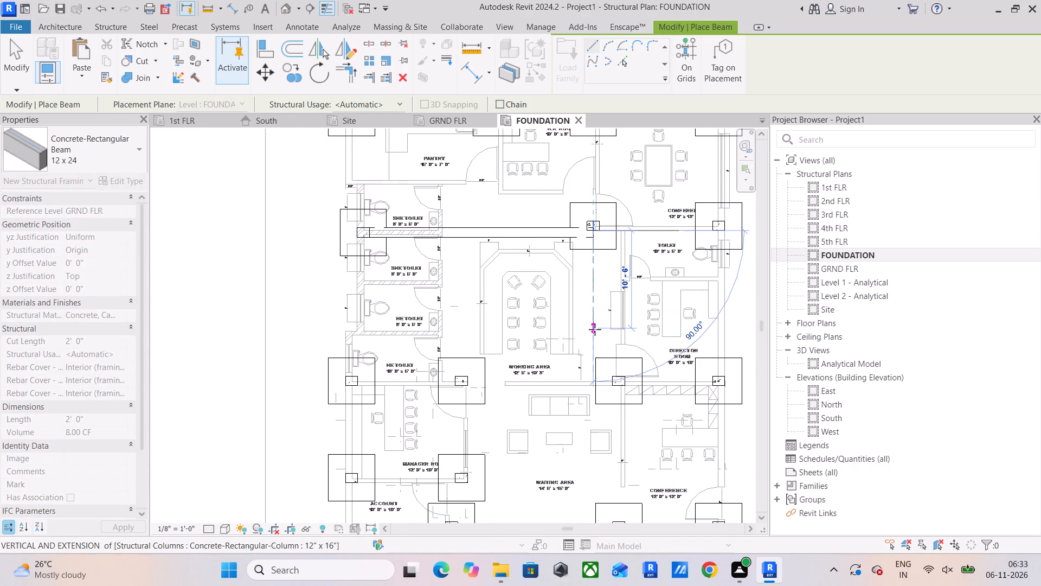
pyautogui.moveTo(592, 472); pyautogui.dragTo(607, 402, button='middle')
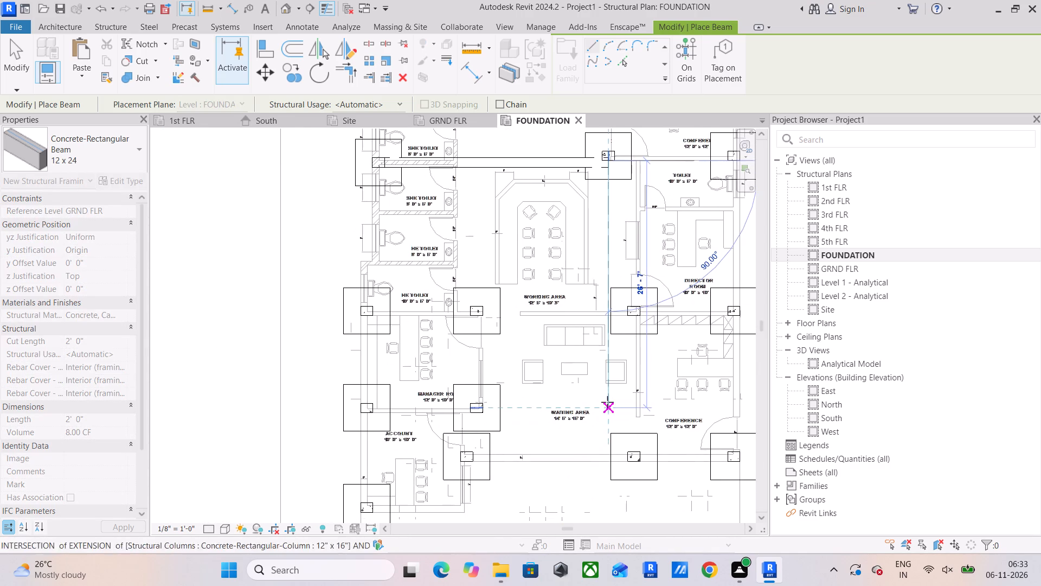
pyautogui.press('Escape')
# Place a 12 x 24 concrete beam along the director room's lower wall, from its outer column to its inner column.
pyautogui.moveTo(638, 361); pyautogui.dragTo(585, 470, button='middle')
pyautogui.scroll(4, 629, 418)
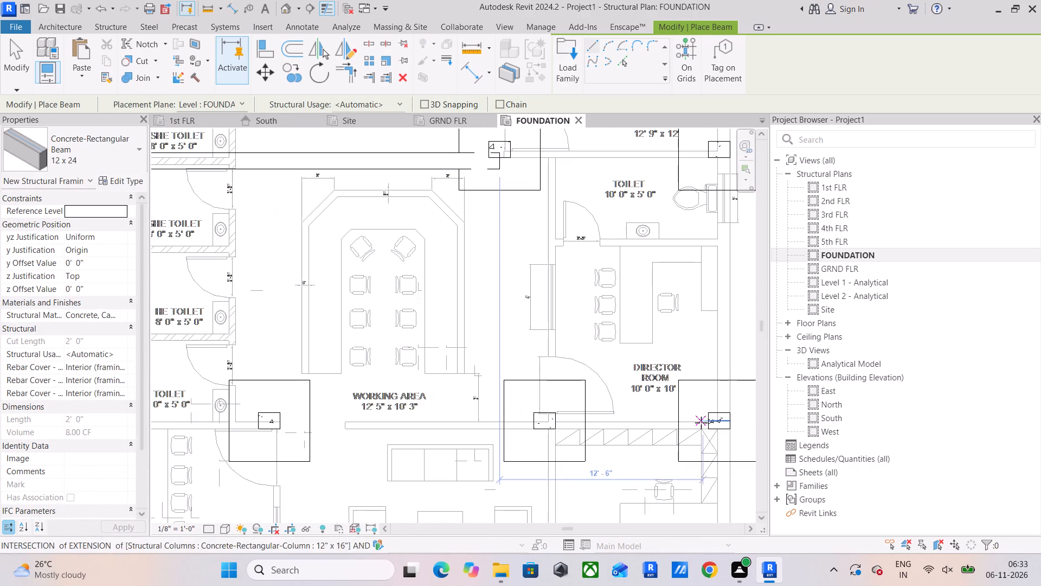
pyautogui.scroll(4, 702, 423)
pyautogui.click(715, 424)
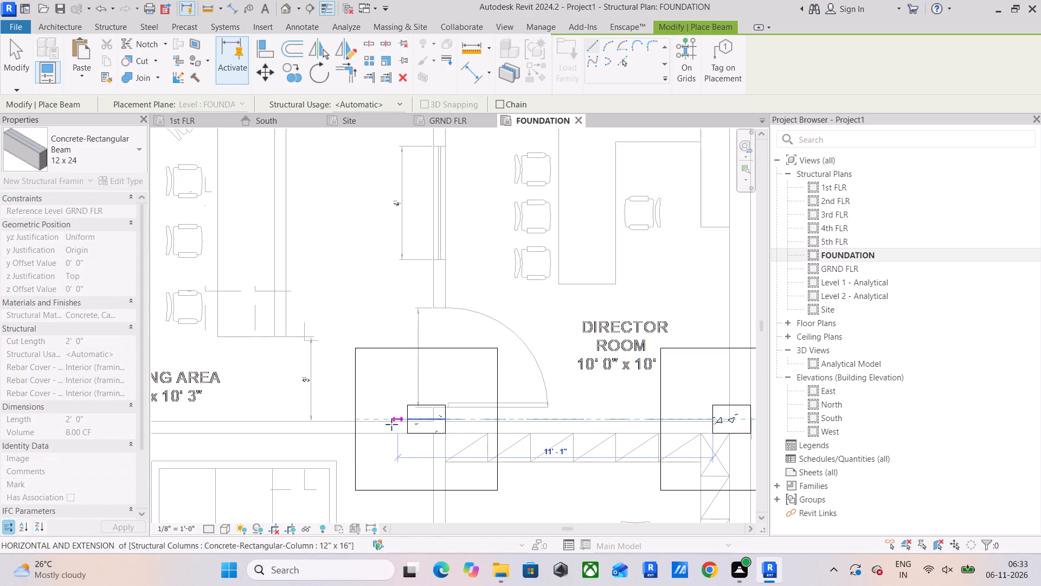
pyautogui.scroll(-4, 249, 406)
pyautogui.moveTo(250, 406); pyautogui.dragTo(685, 415, button='middle')
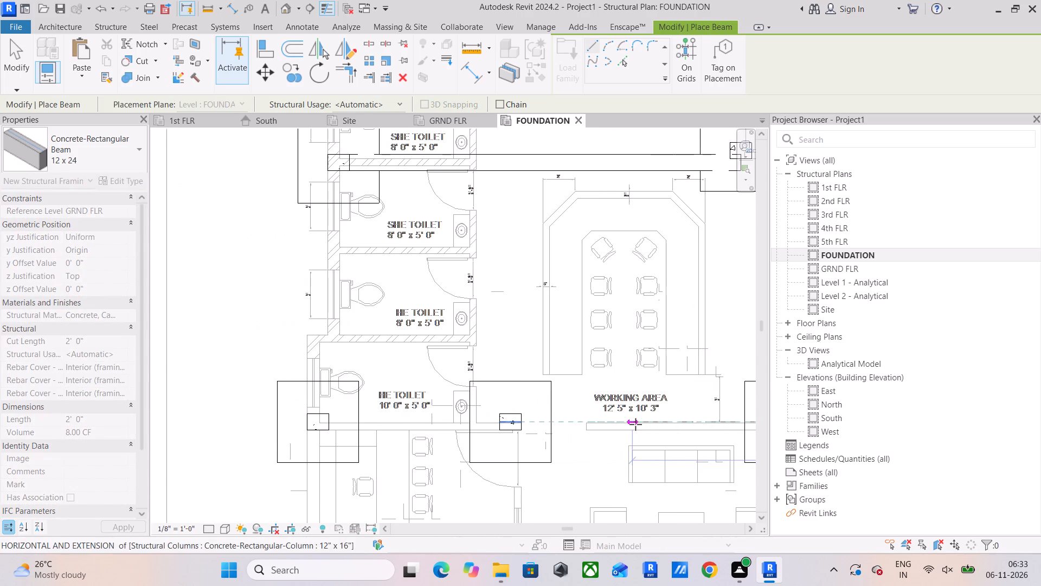
pyautogui.moveTo(628, 424); pyautogui.dragTo(289, 424, button='middle')
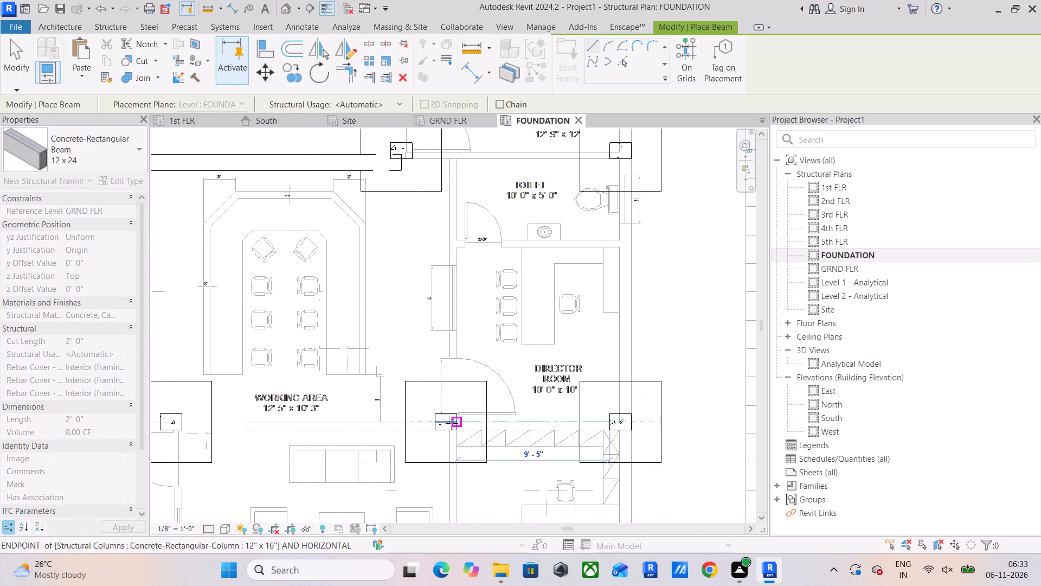
pyautogui.click(452, 423)
# Continue the beam line with two 12 x 24 beams below the working area and the lower HE TOILET, ending at the outer-wall column.
pyautogui.click(446, 424)
pyautogui.moveTo(280, 423); pyautogui.dragTo(440, 429, button='middle')
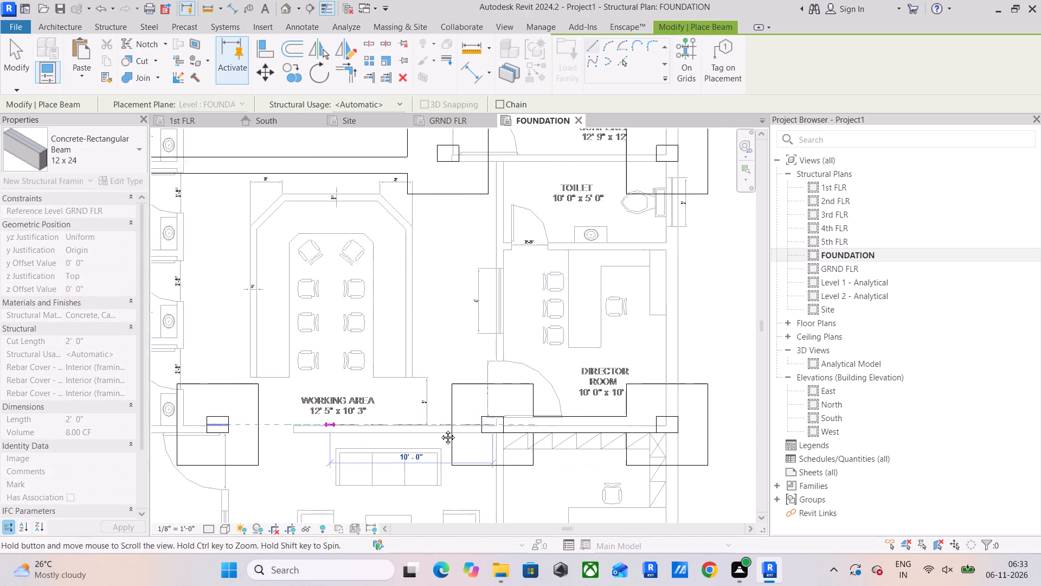
pyautogui.moveTo(440, 429); pyautogui.dragTo(536, 430, button='middle')
pyautogui.click(429, 434)
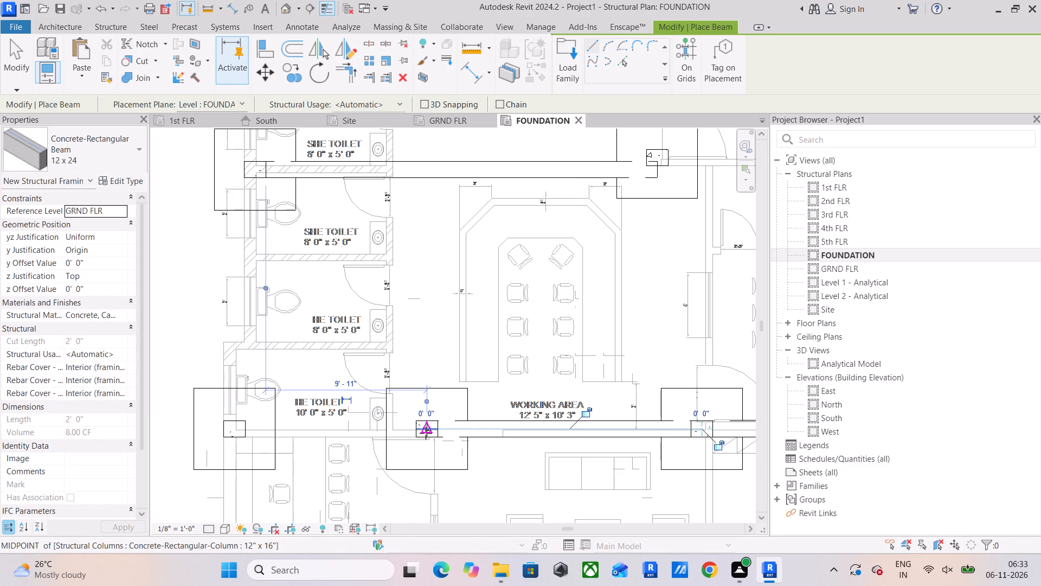
pyautogui.click(426, 433)
pyautogui.click(234, 431)
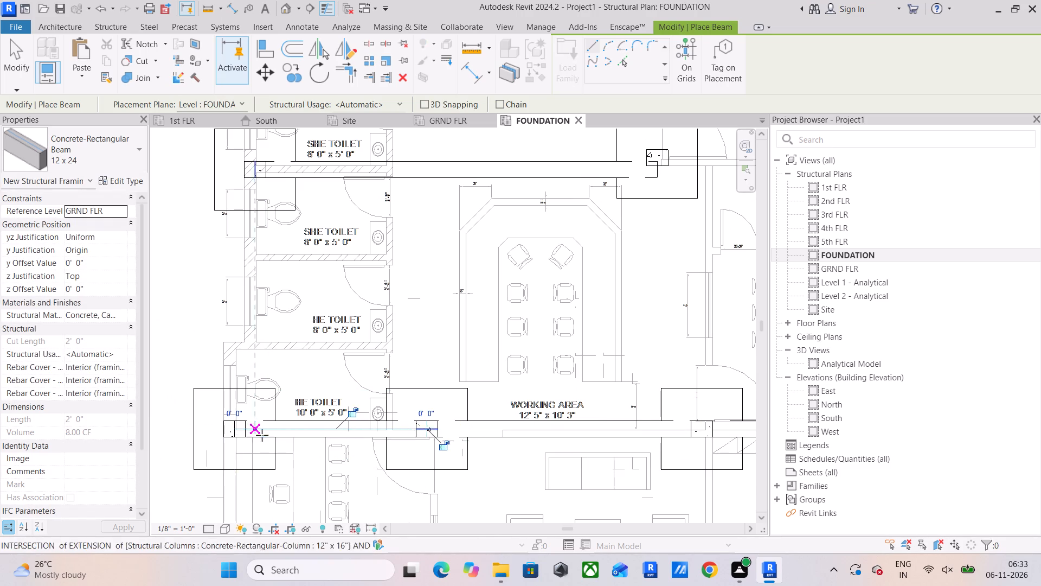
pyautogui.scroll(4, 273, 435)
pyautogui.press('Escape')
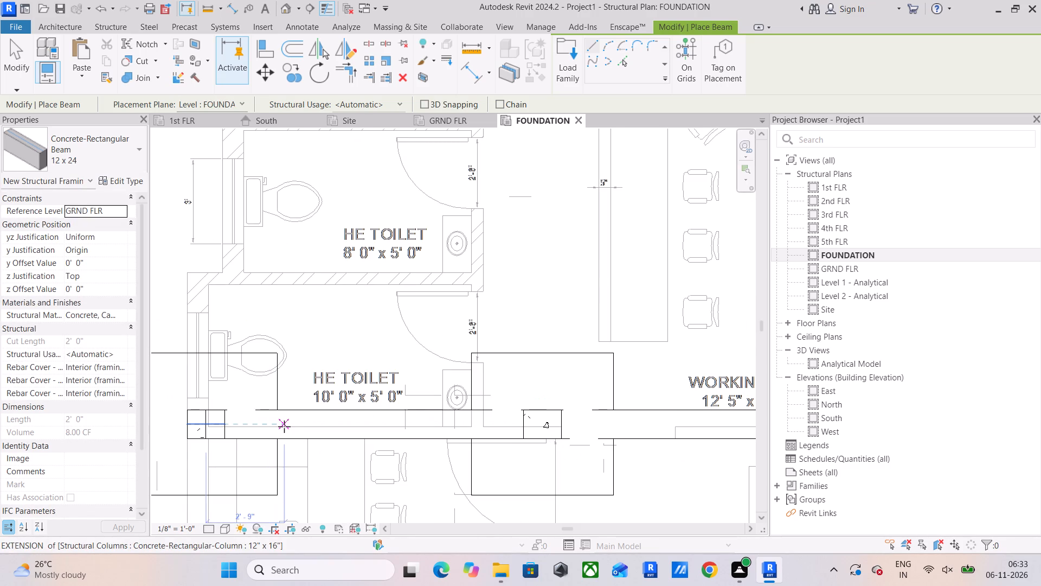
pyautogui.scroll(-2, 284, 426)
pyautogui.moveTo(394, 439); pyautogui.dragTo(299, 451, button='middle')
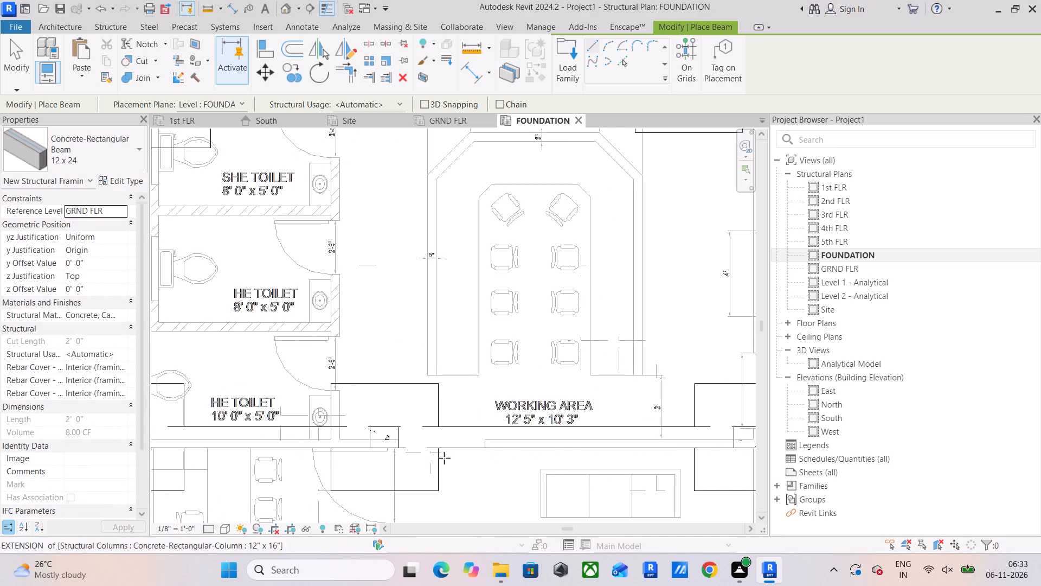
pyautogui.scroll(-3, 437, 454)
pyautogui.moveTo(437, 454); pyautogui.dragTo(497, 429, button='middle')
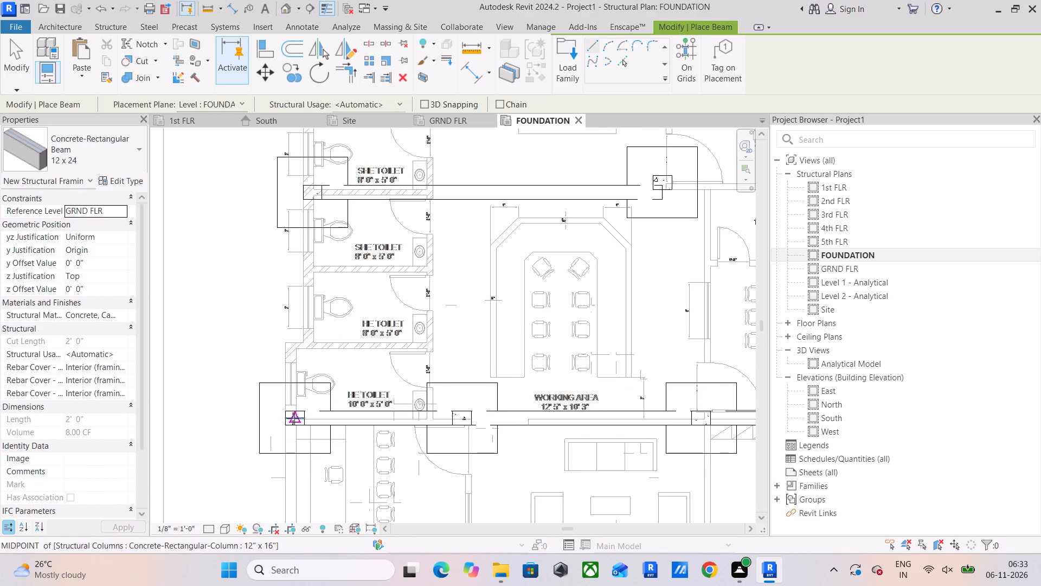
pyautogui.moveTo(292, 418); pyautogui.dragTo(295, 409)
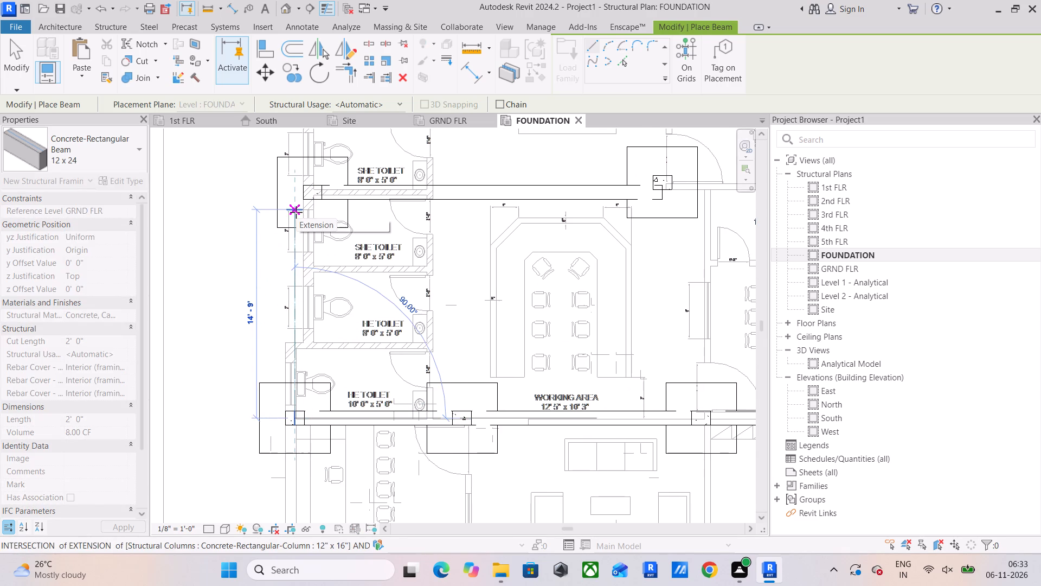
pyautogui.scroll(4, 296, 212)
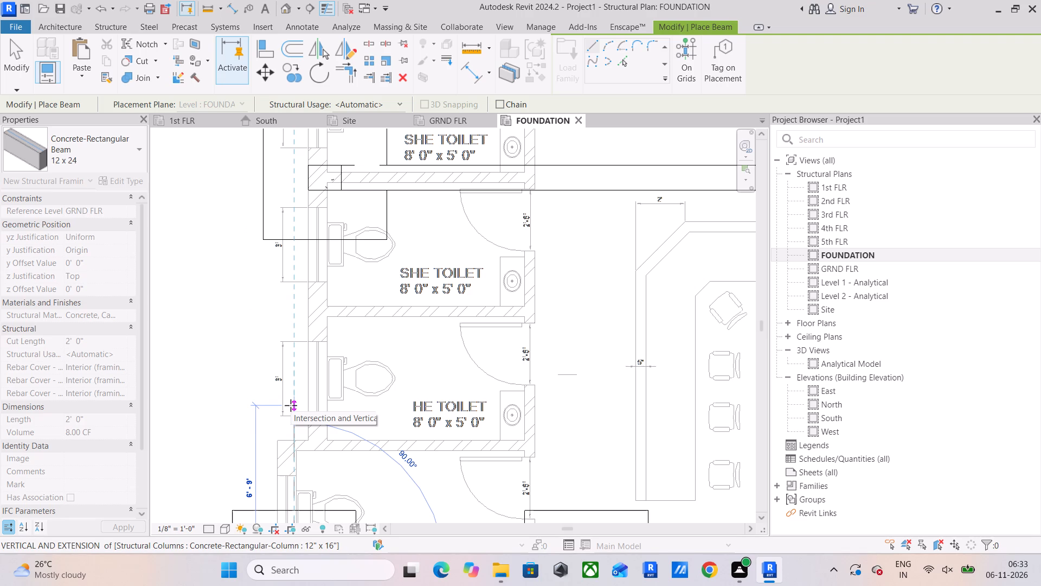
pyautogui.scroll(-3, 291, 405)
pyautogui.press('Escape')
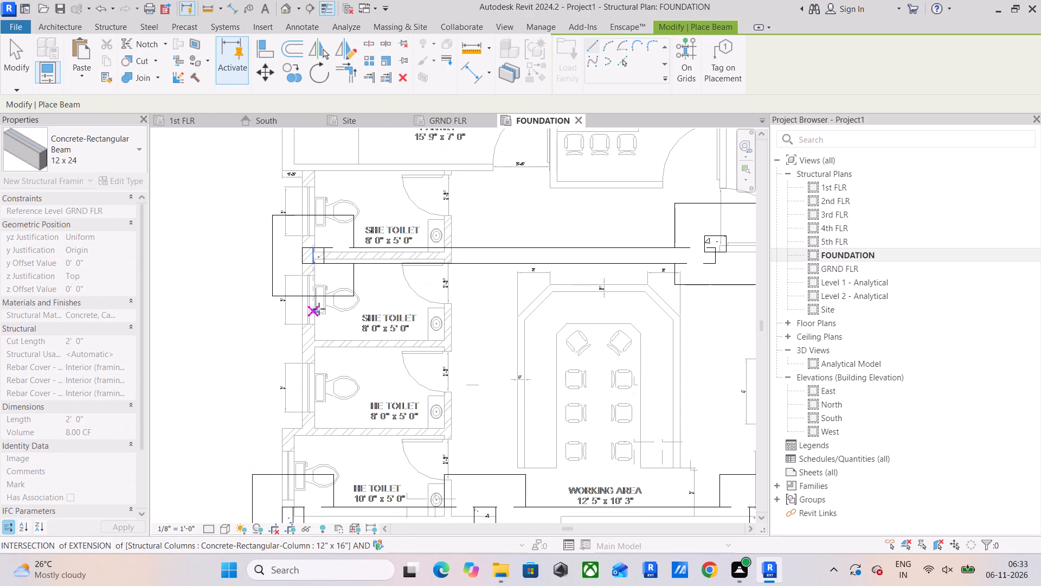
# Place a 12 x 24 concrete beam about 16' long along the toilets' outer wall, from the SHE TOILET column to the beam line below HE TOILET.
pyautogui.click(317, 259)
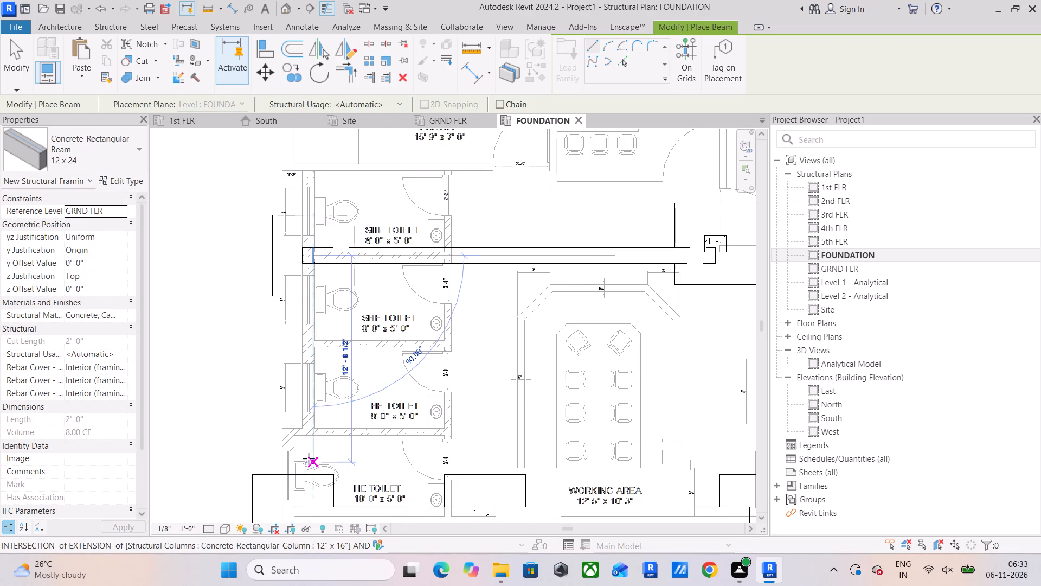
pyautogui.moveTo(308, 463); pyautogui.dragTo(308, 377, button='middle')
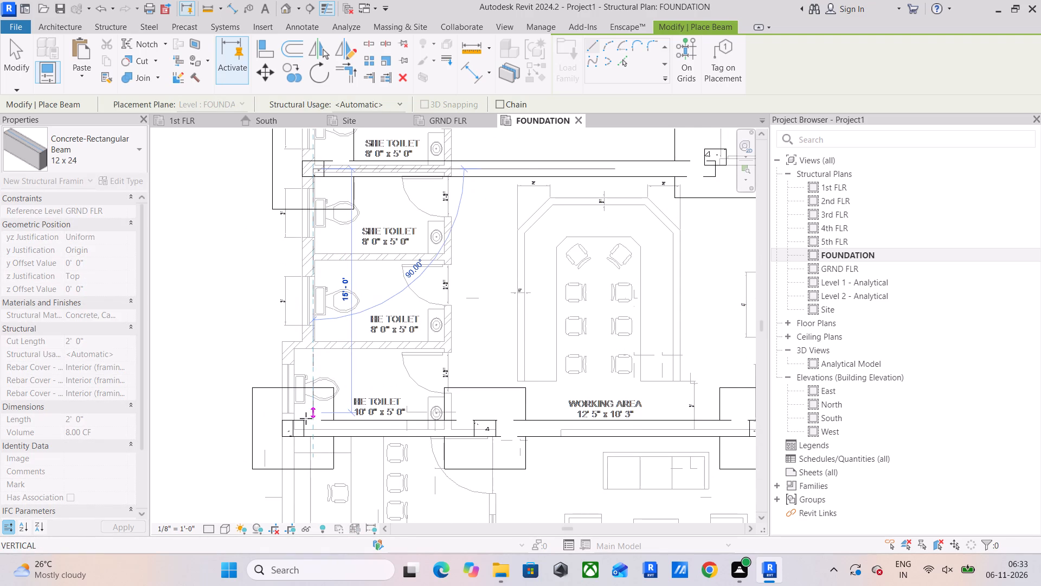
pyautogui.click(309, 423)
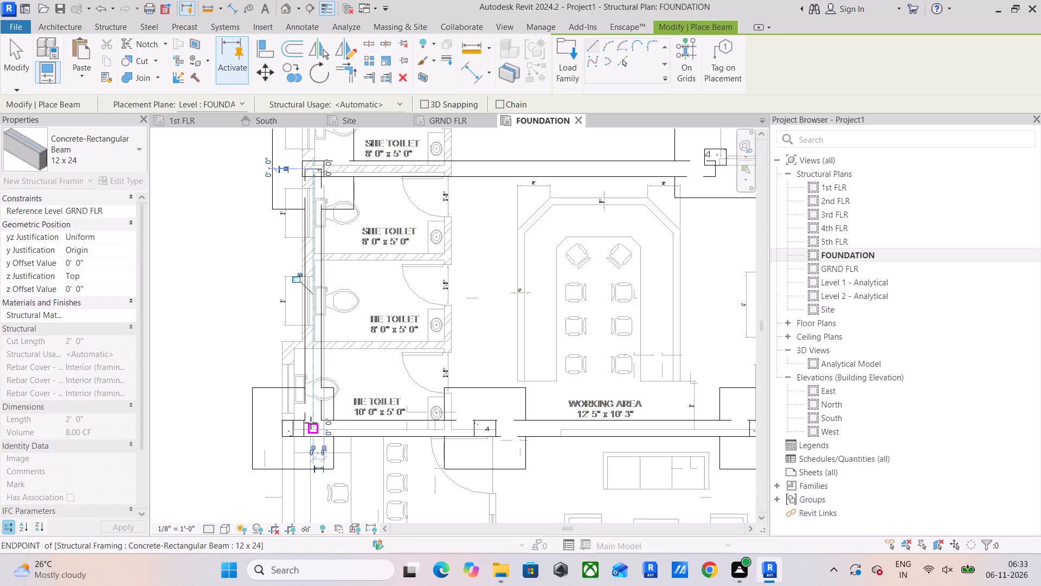
pyautogui.press('Escape')
pyautogui.scroll(4, 314, 413)
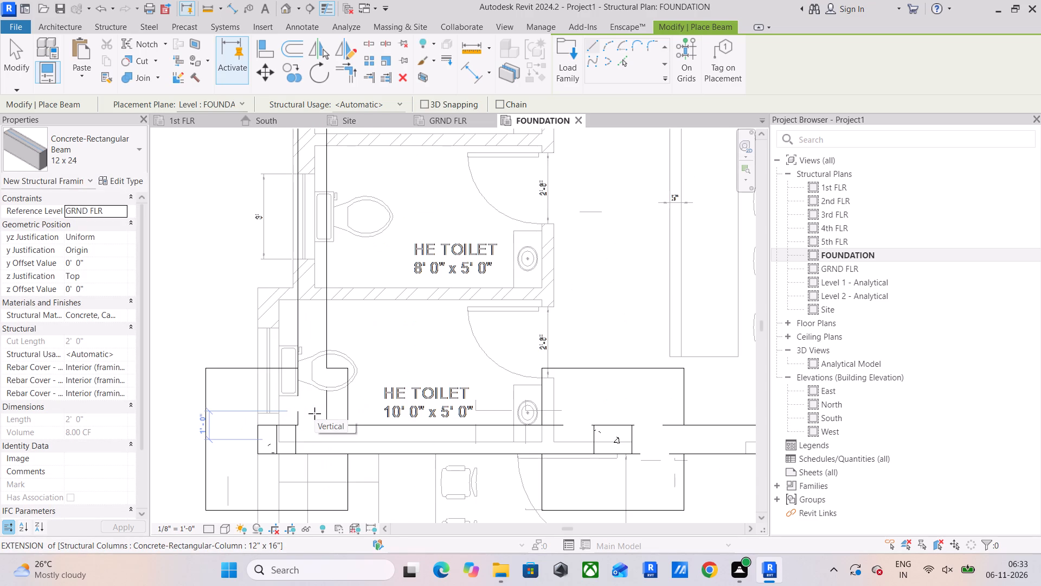
pyautogui.scroll(-2, 396, 402)
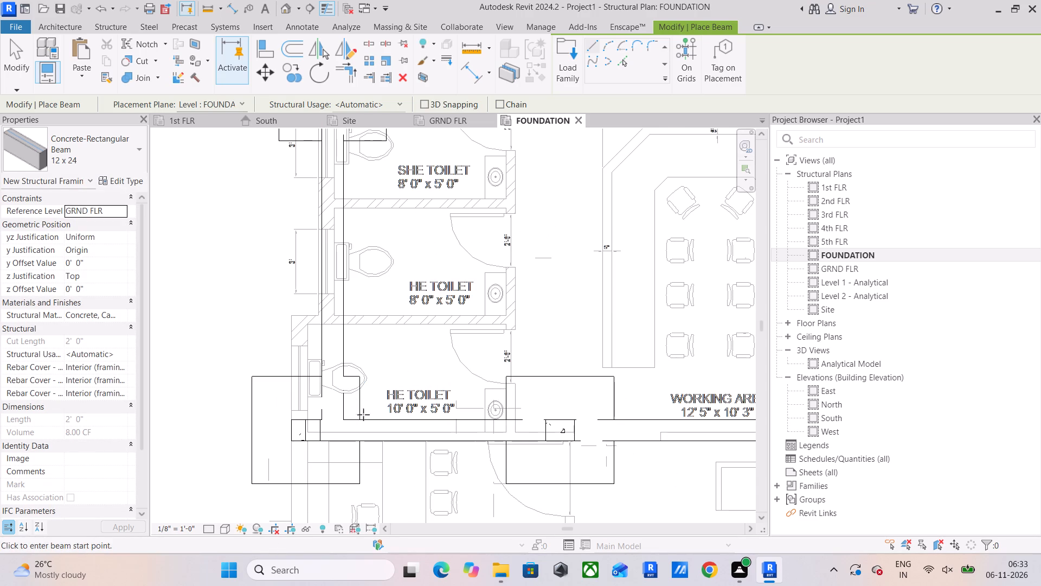
pyautogui.press('Escape')
pyautogui.press('Escape')
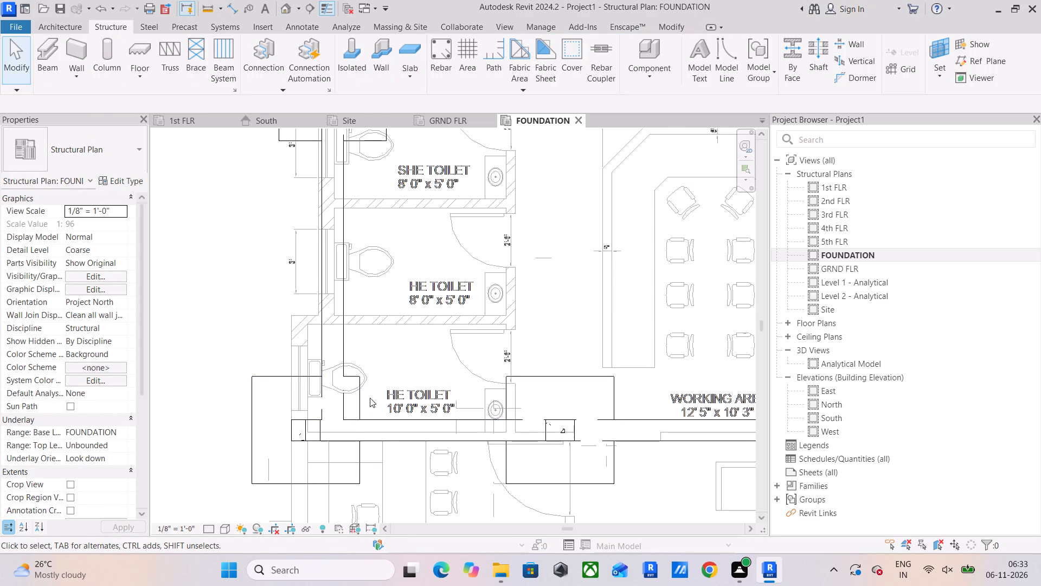
# Select all instances of the 12 x 24 beam to check the placed beams, and clear the selection.
pyautogui.scroll(-6, 380, 377)
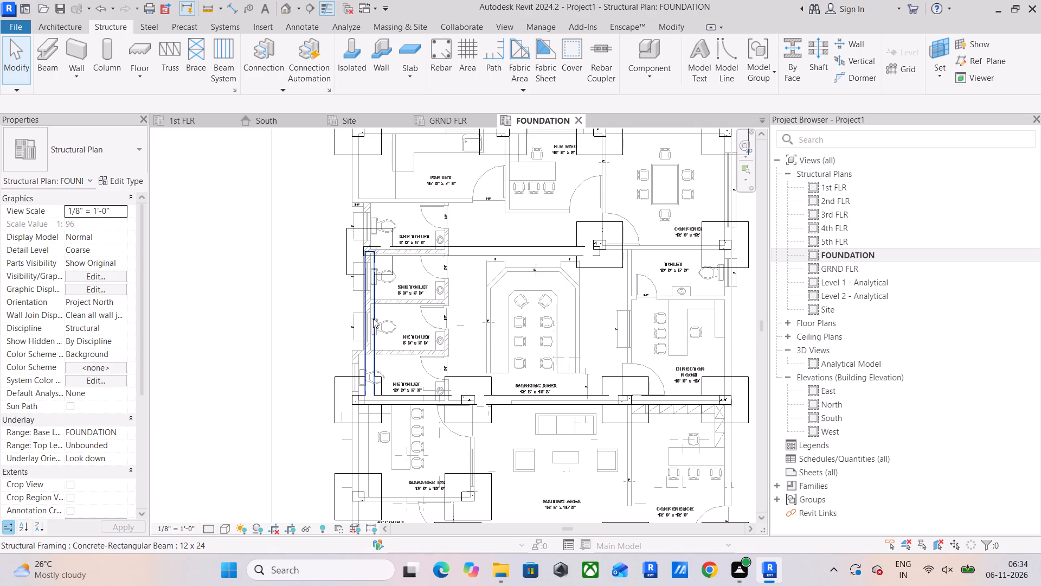
pyautogui.click(374, 317)
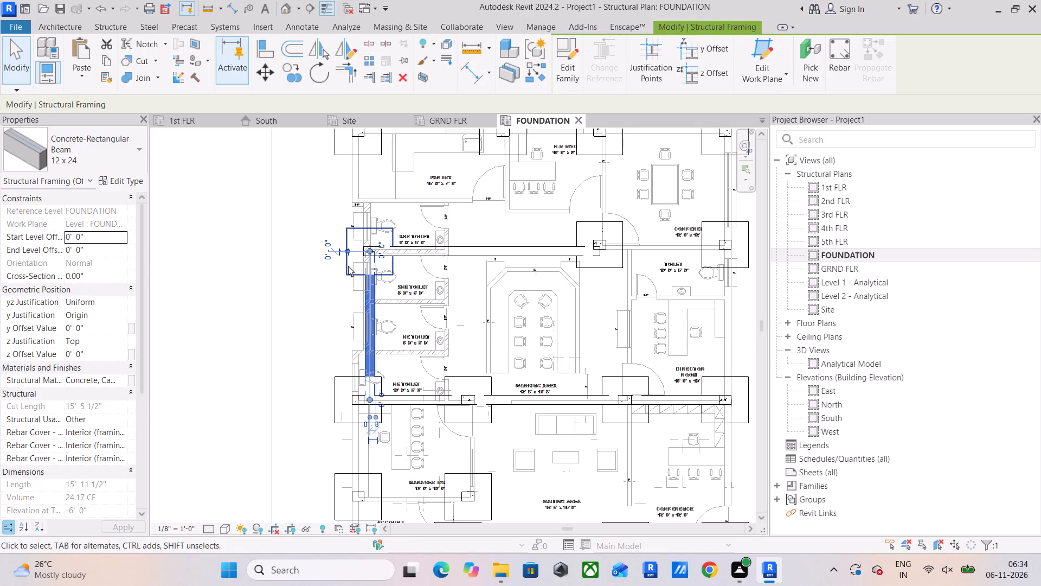
pyautogui.write('SA')
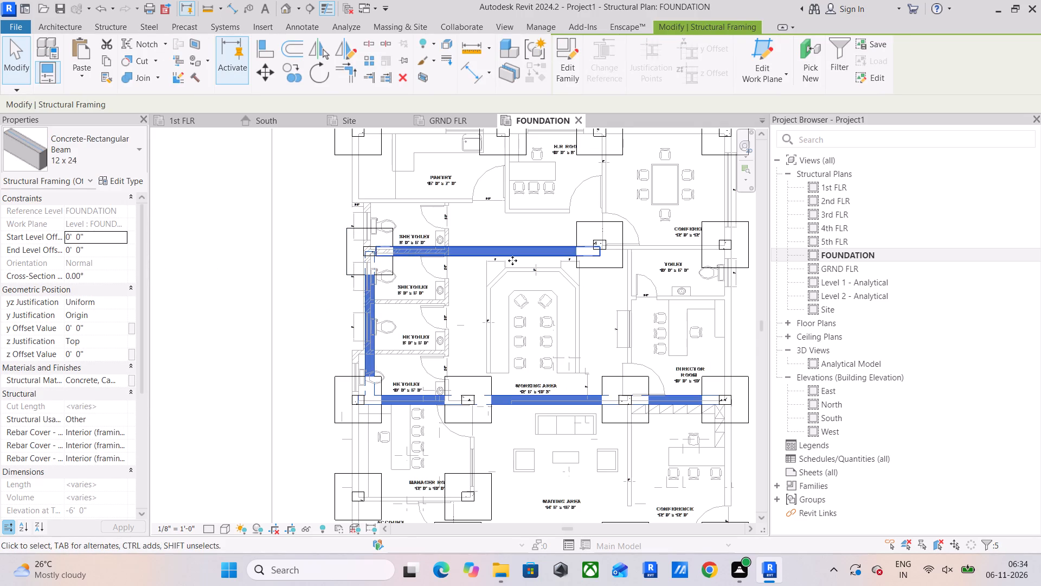
pyautogui.moveTo(507, 282); pyautogui.dragTo(498, 373, button='middle')
pyautogui.press('Escape')
# Create a similar 12 x 24 beam from the SHE TOILET column up past the pantry, ending inside the corner column's footing.
pyautogui.click(363, 388)
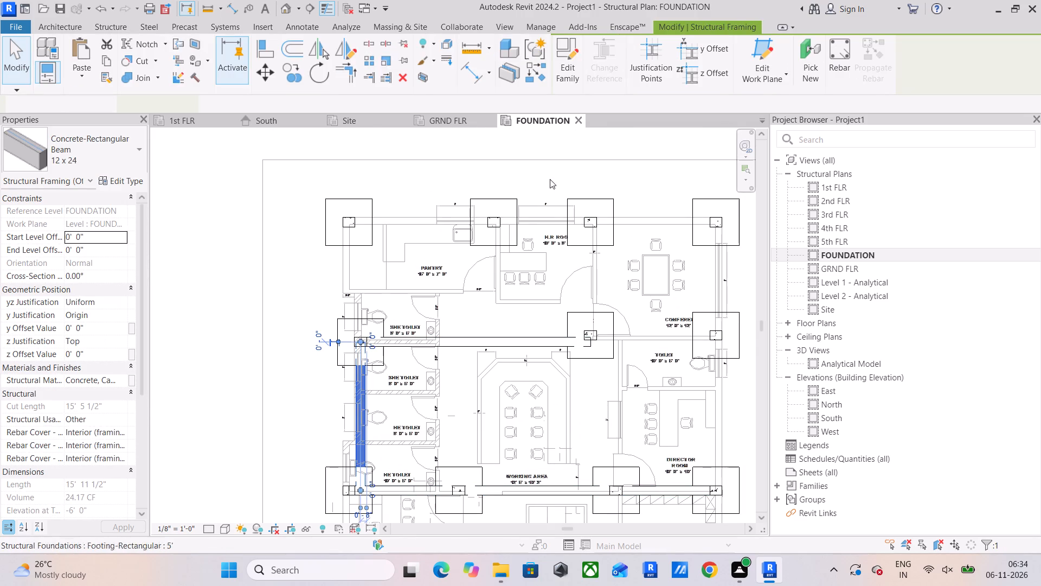
pyautogui.click(536, 73)
pyautogui.scroll(4, 355, 317)
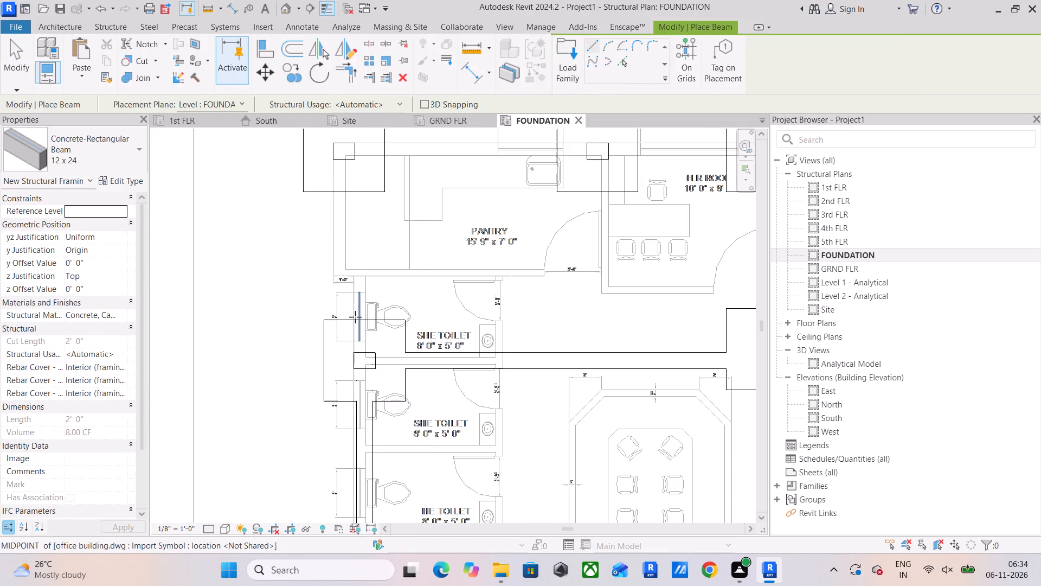
pyautogui.scroll(4, 355, 317)
pyautogui.moveTo(358, 313); pyautogui.dragTo(364, 403, button='middle')
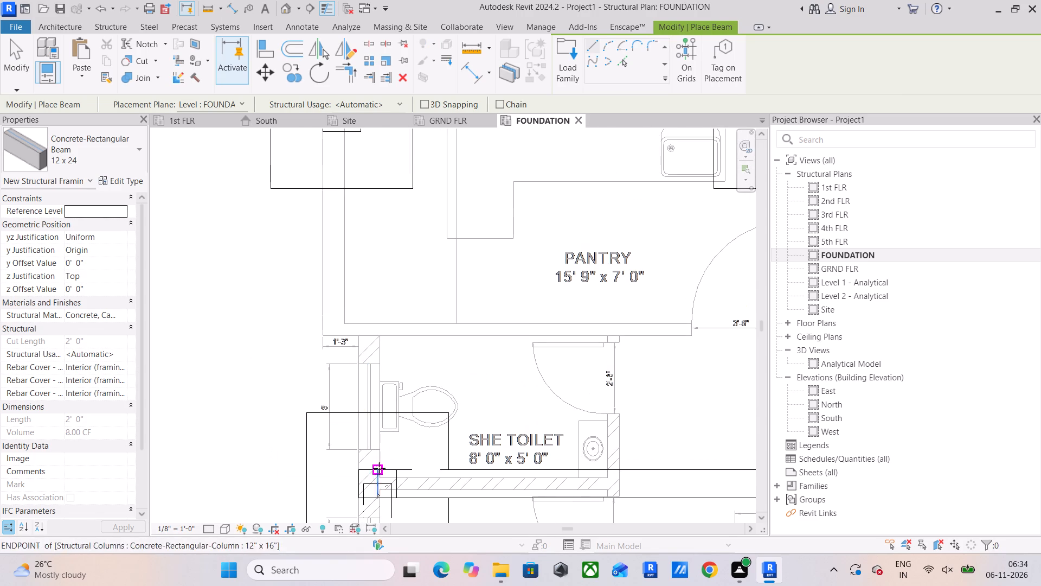
pyautogui.moveTo(378, 483); pyautogui.dragTo(381, 470)
pyautogui.moveTo(368, 236); pyautogui.dragTo(371, 467, button='middle')
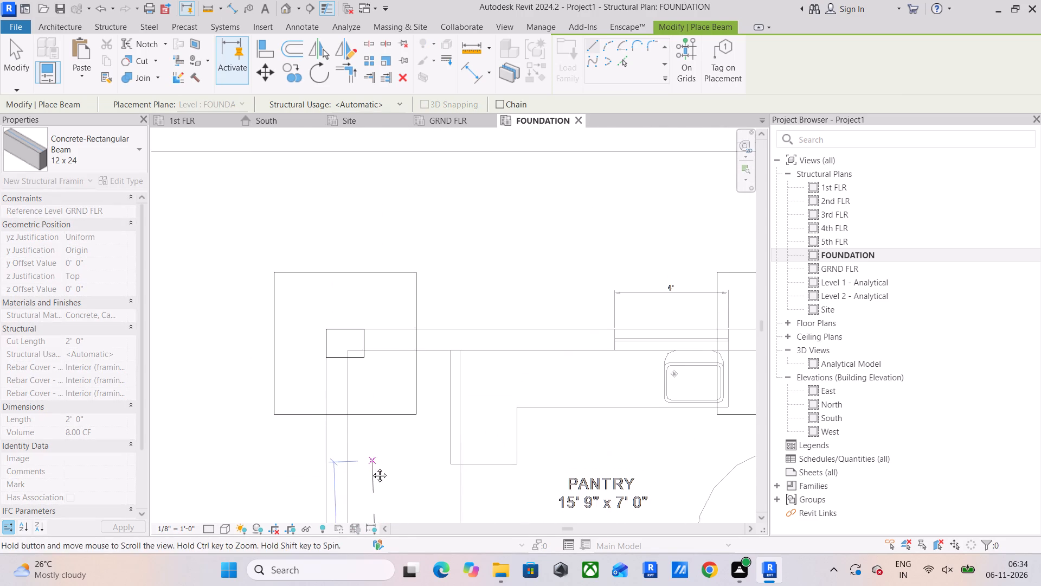
pyautogui.moveTo(371, 467); pyautogui.dragTo(372, 468, button='middle')
pyautogui.click(382, 386)
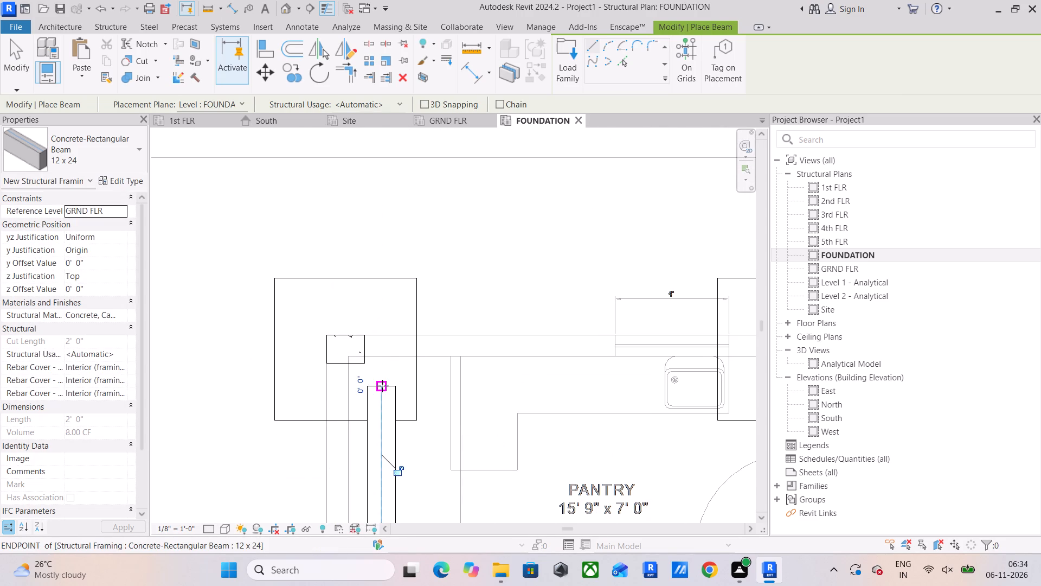
pyautogui.press('Escape')
# Place three 12 x 24 beams column to column along the upper wall of the pantry, H.R. room and conference, about 15'-7", 10'-5" and 13'-6" long.
pyautogui.click(349, 352)
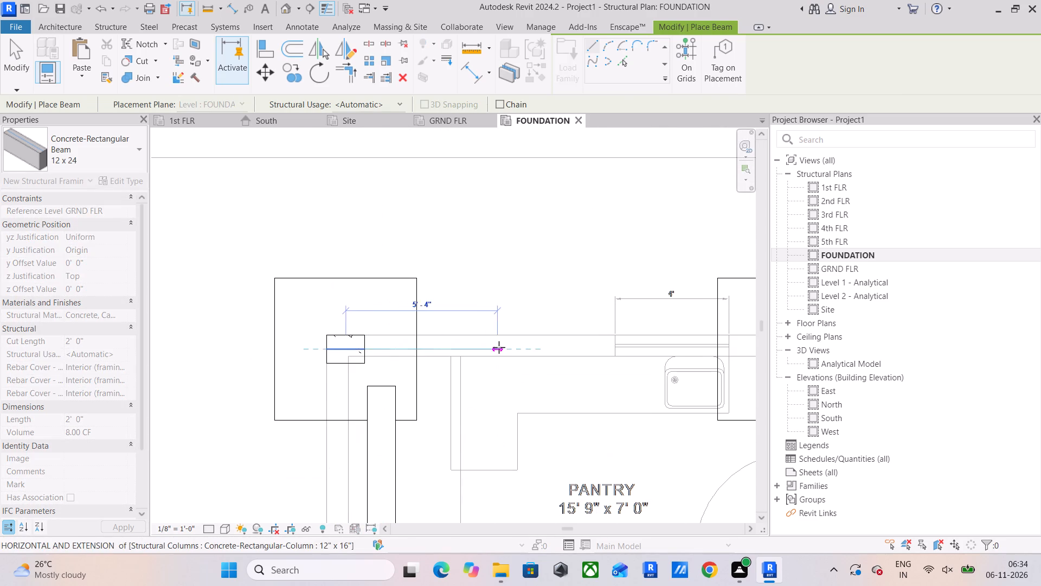
pyautogui.moveTo(499, 347); pyautogui.dragTo(311, 348, button='middle')
pyautogui.click(601, 348)
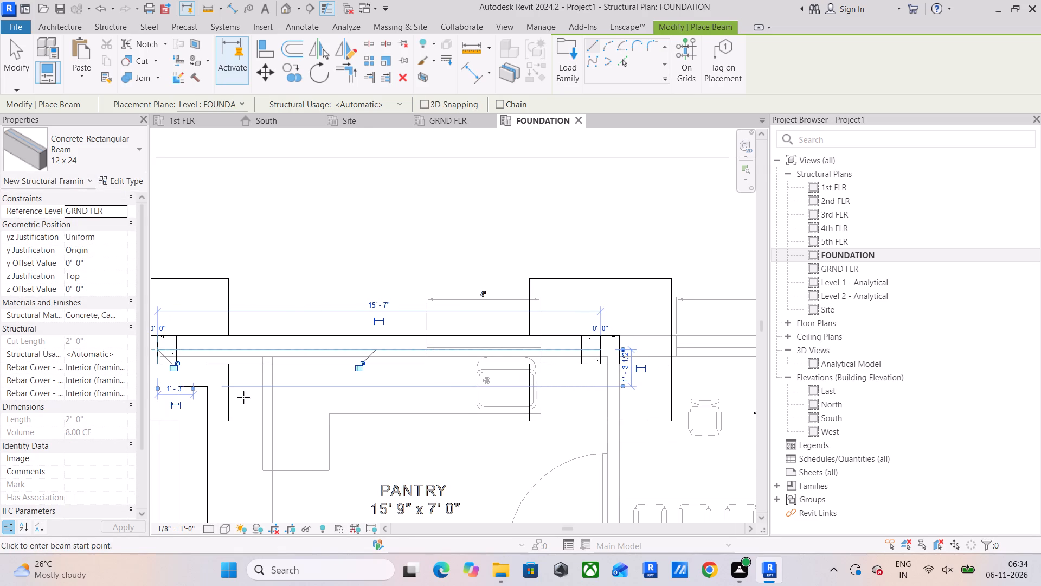
pyautogui.click(596, 351)
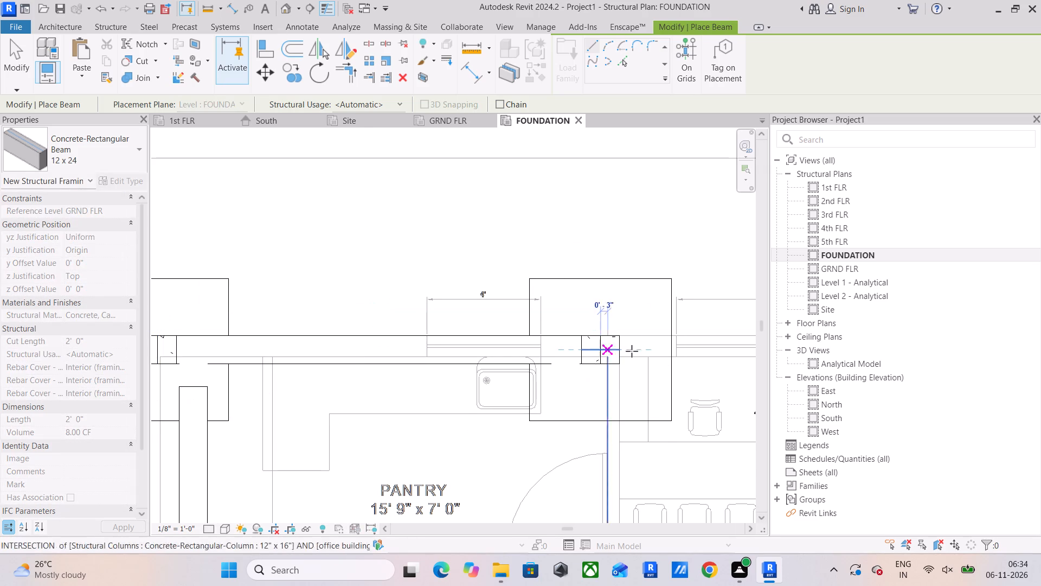
pyautogui.moveTo(642, 351); pyautogui.dragTo(282, 353, button='middle')
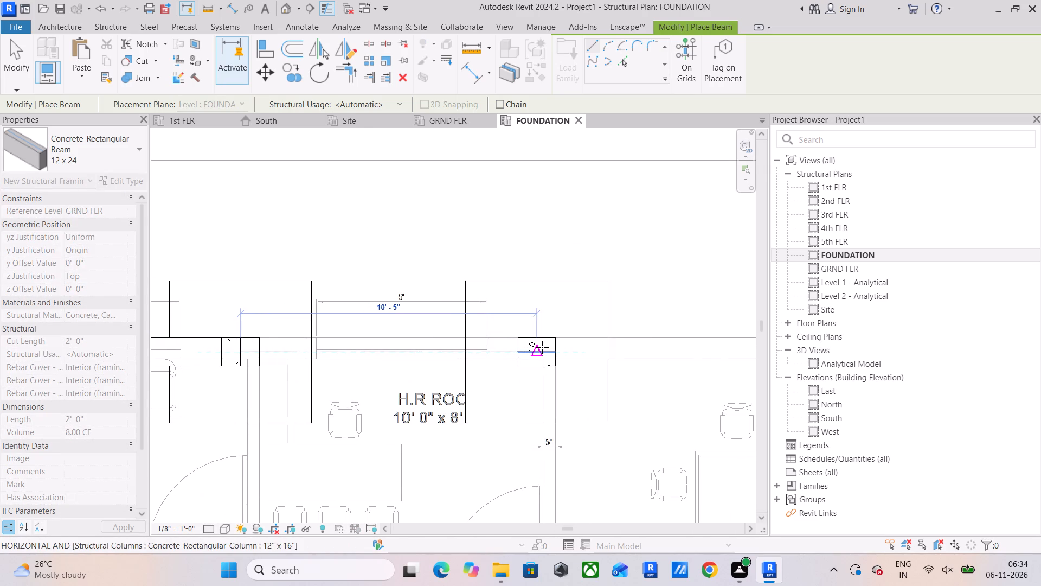
pyautogui.click(542, 347)
pyautogui.click(542, 347)
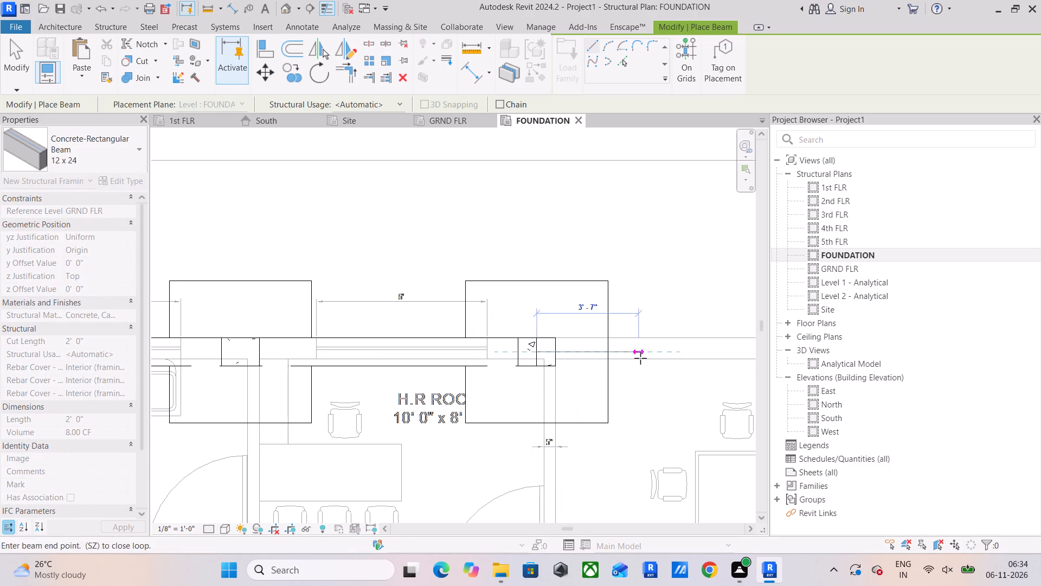
pyautogui.moveTo(640, 358); pyautogui.dragTo(352, 362, button='middle')
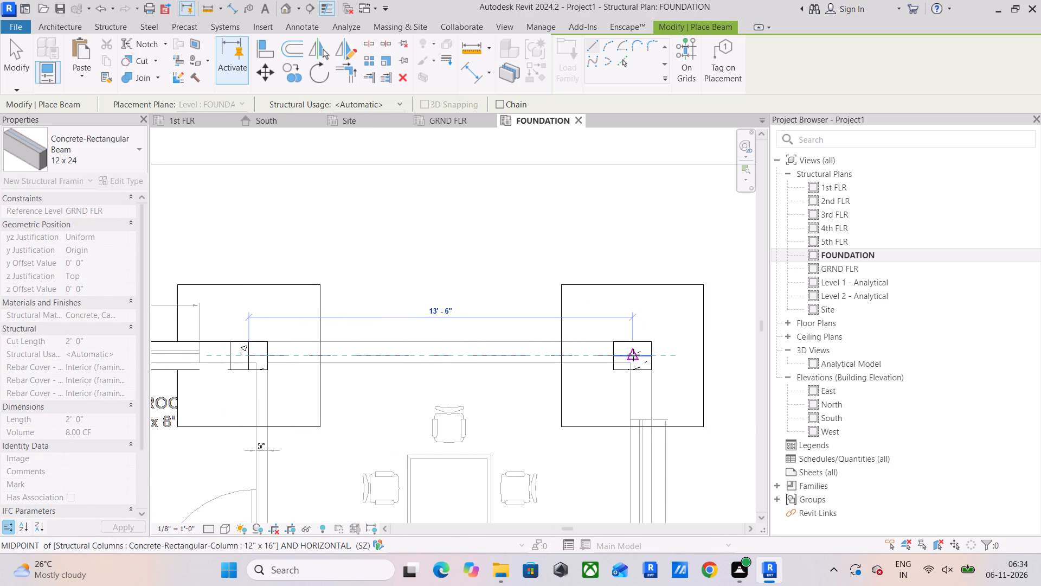
pyautogui.click(633, 355)
# Place two 12 x 24 beams down the outer wall, from the upper conference's corner column via its lower column to the director room's corner column.
pyautogui.moveTo(616, 361); pyautogui.dragTo(459, 361, button='middle')
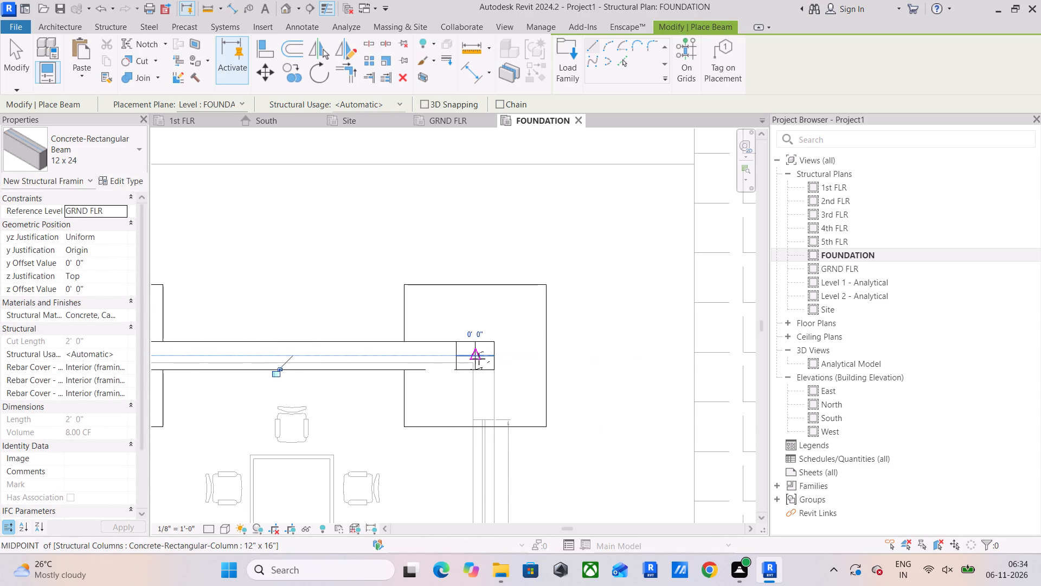
pyautogui.moveTo(479, 358); pyautogui.dragTo(481, 368)
pyautogui.moveTo(480, 506); pyautogui.dragTo(482, 341, button='middle')
pyautogui.scroll(-3, 482, 317)
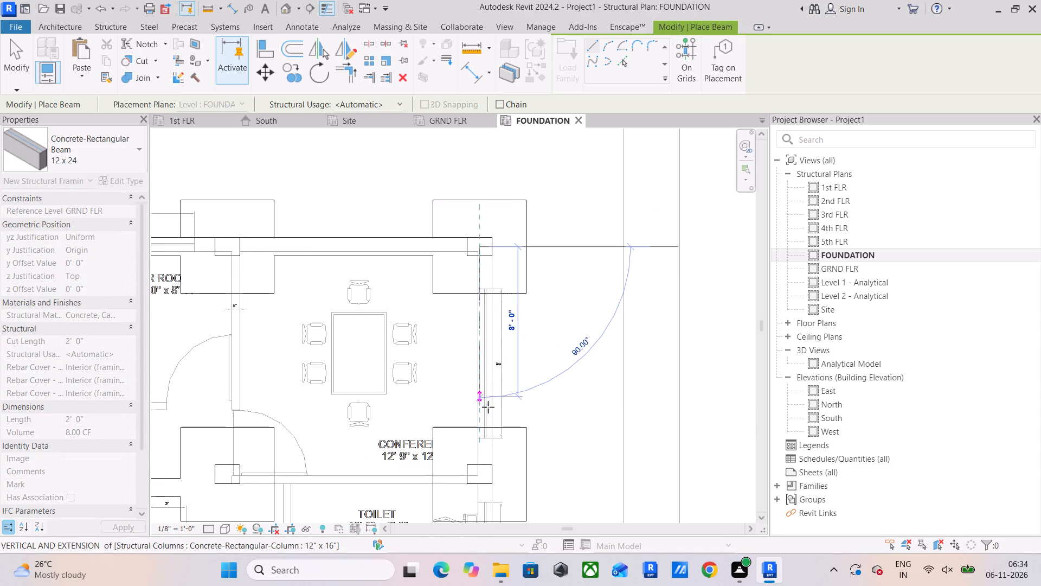
pyautogui.moveTo(488, 407); pyautogui.dragTo(479, 299, button='middle')
pyautogui.scroll(4, 479, 345)
pyautogui.click(464, 387)
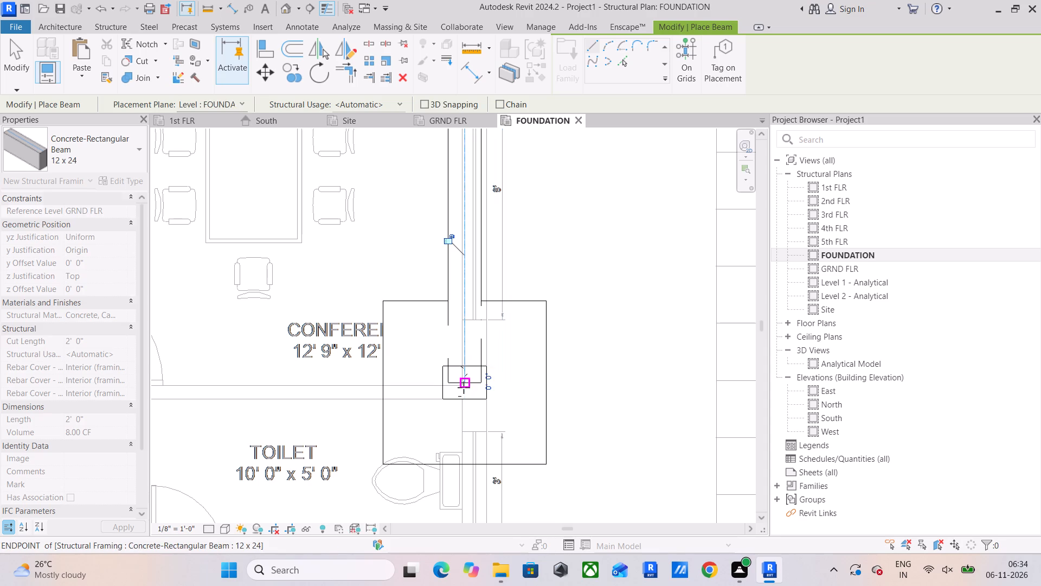
pyautogui.click(464, 387)
pyautogui.scroll(-4, 464, 387)
pyautogui.moveTo(464, 387); pyautogui.dragTo(465, 259, button='middle')
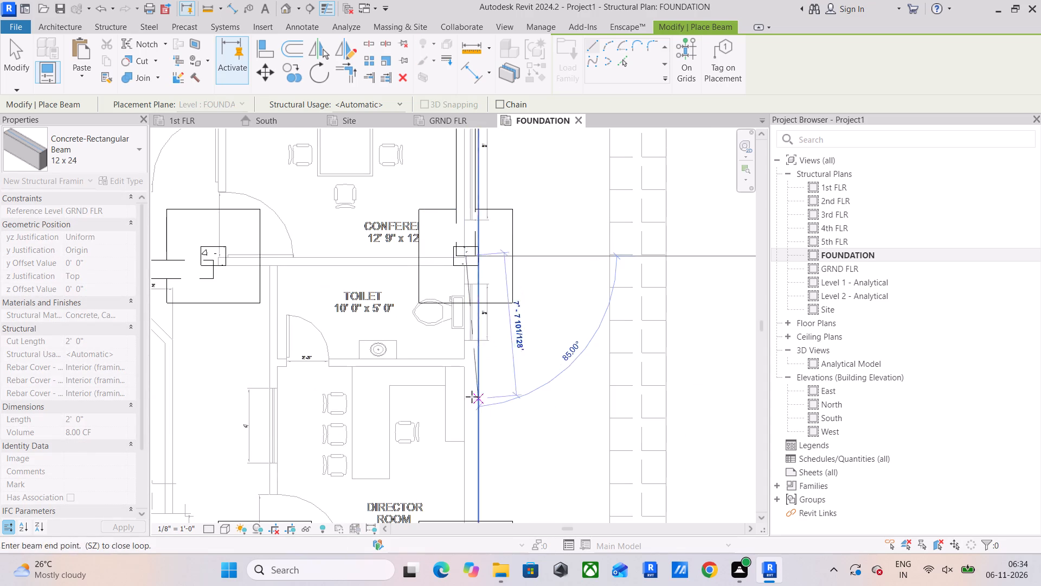
pyautogui.moveTo(453, 429); pyautogui.dragTo(503, 242, button='middle')
pyautogui.click(515, 379)
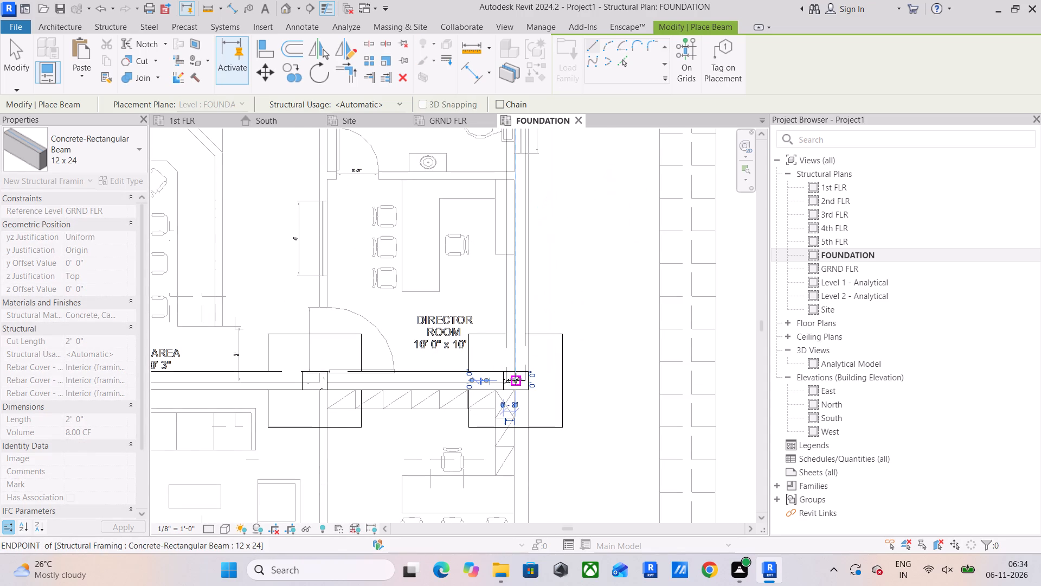
# Place a 12 x 24 beam along the director room's lower wall, from its inner column to its outer column.
pyautogui.click(318, 377)
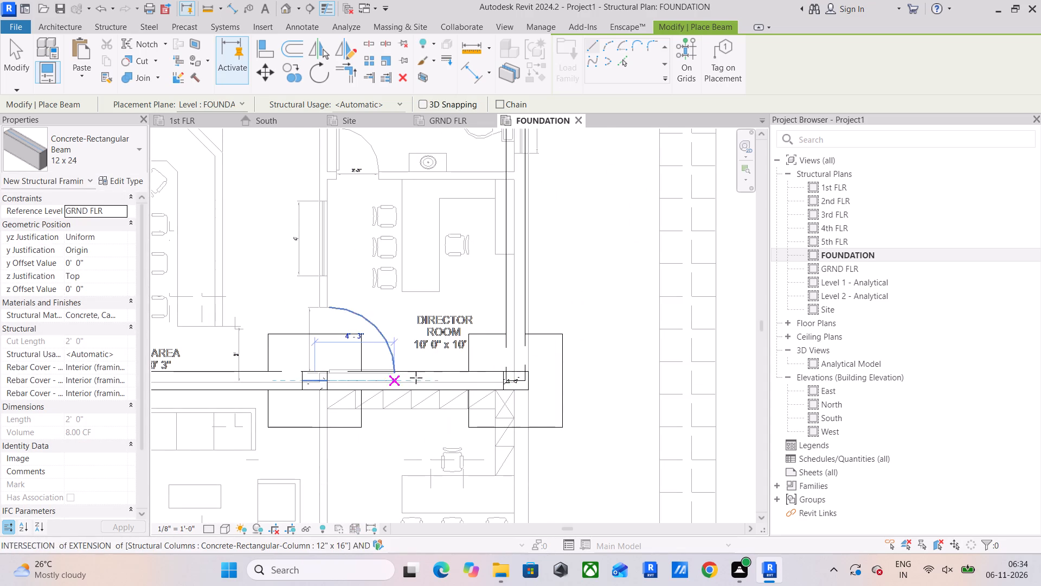
pyautogui.click(516, 378)
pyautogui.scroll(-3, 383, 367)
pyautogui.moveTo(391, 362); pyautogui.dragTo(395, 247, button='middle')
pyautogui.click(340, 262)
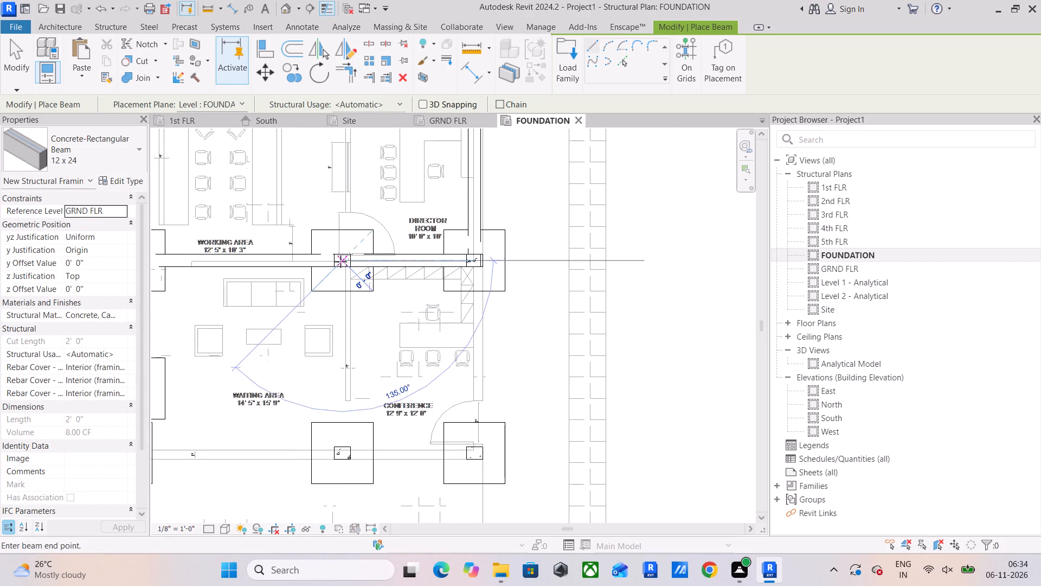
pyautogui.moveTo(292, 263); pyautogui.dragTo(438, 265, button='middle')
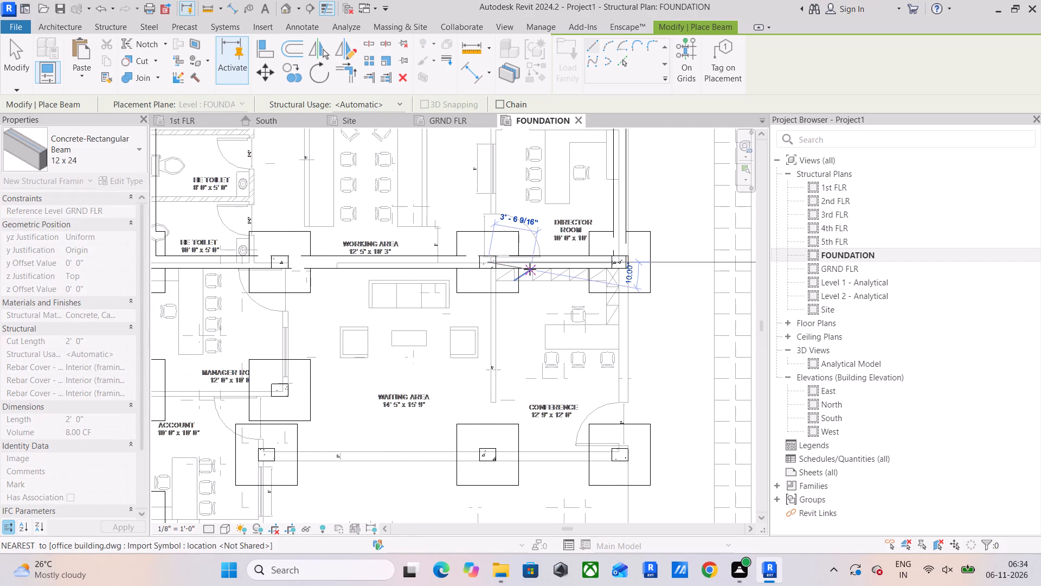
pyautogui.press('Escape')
# Place a 12 x 24 beam about 15'-8" long down the lower conference room's outer wall, from the director room's corner column to the column below.
pyautogui.moveTo(623, 263); pyautogui.dragTo(623, 270)
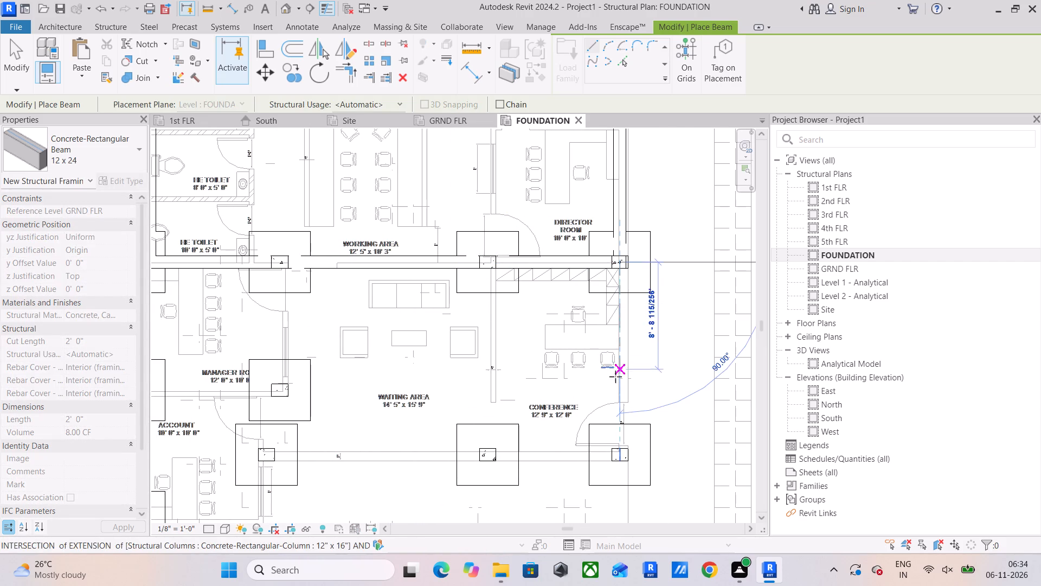
pyautogui.click(621, 453)
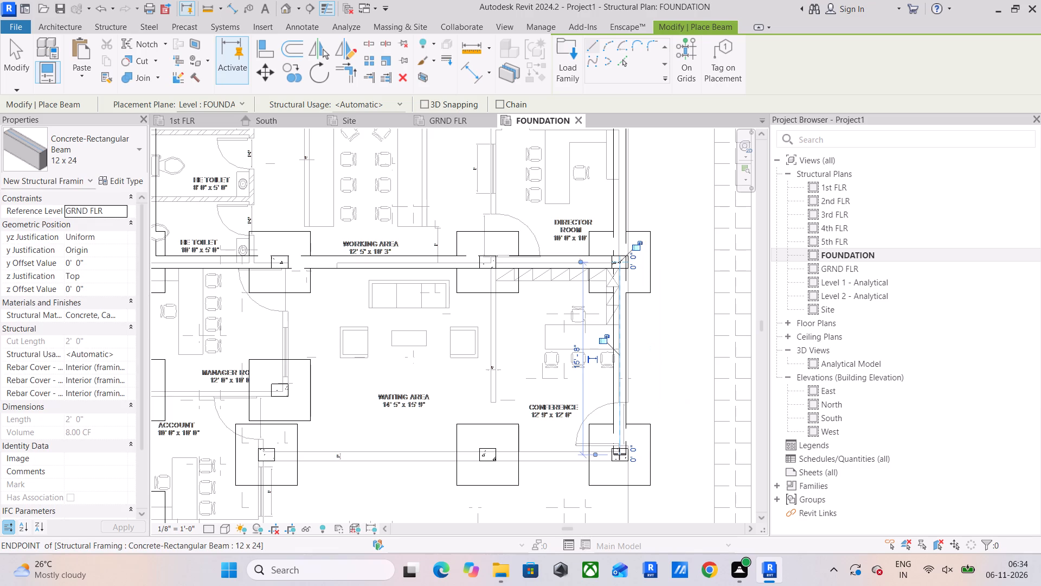
# Place two 12 x 24 beams column to column along the bottom of the lower conference room and waiting area, ending at the account room column.
pyautogui.click(619, 454)
pyautogui.click(489, 456)
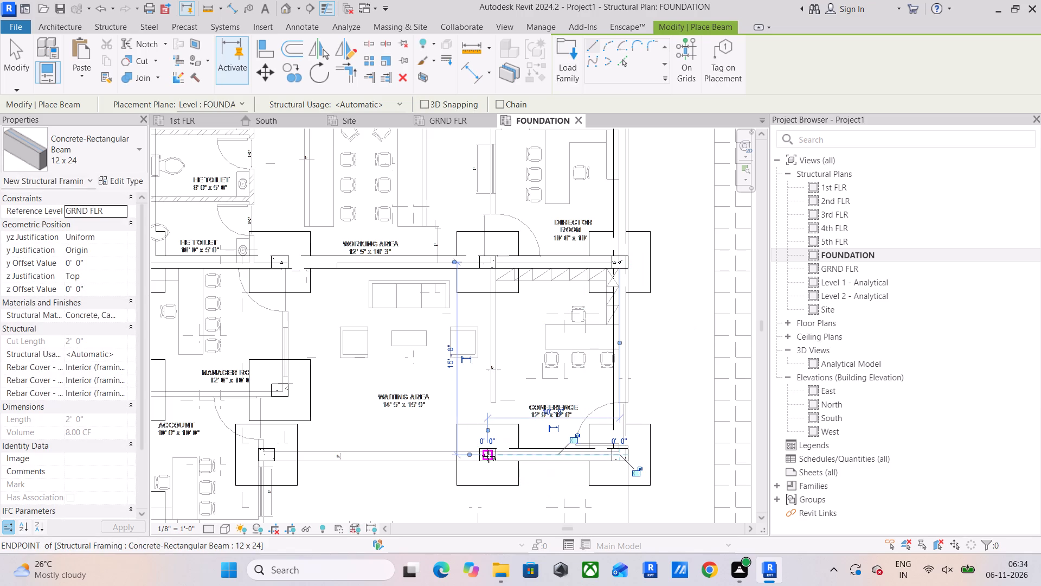
pyautogui.click(489, 456)
pyautogui.click(267, 454)
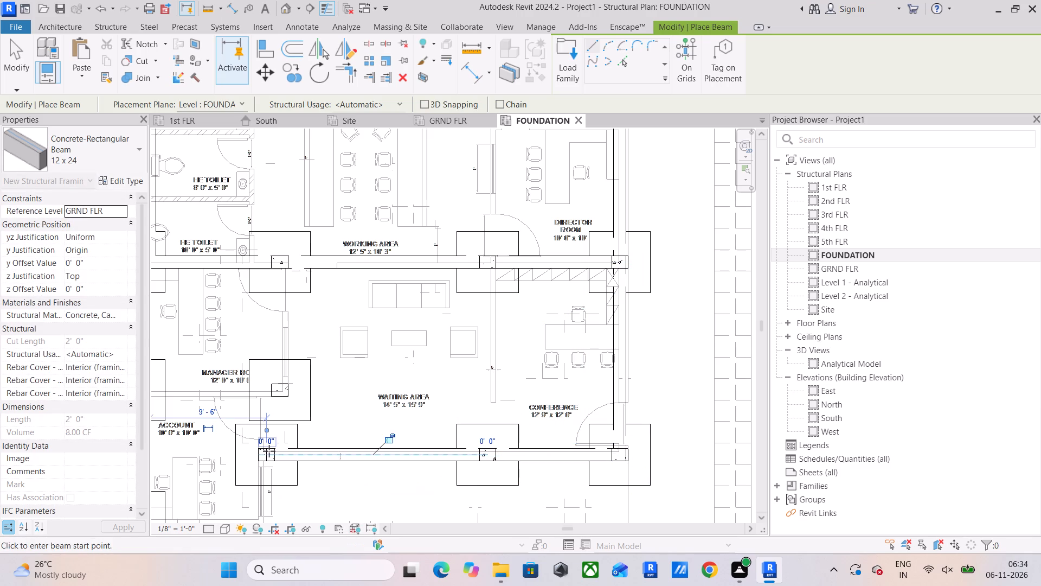
# Place a short vertical 12 x 24 beam from the manager room's inner column down to the waiting area's bottom beam line.
pyautogui.moveTo(269, 452); pyautogui.dragTo(420, 387, button='middle')
pyautogui.scroll(3, 419, 388)
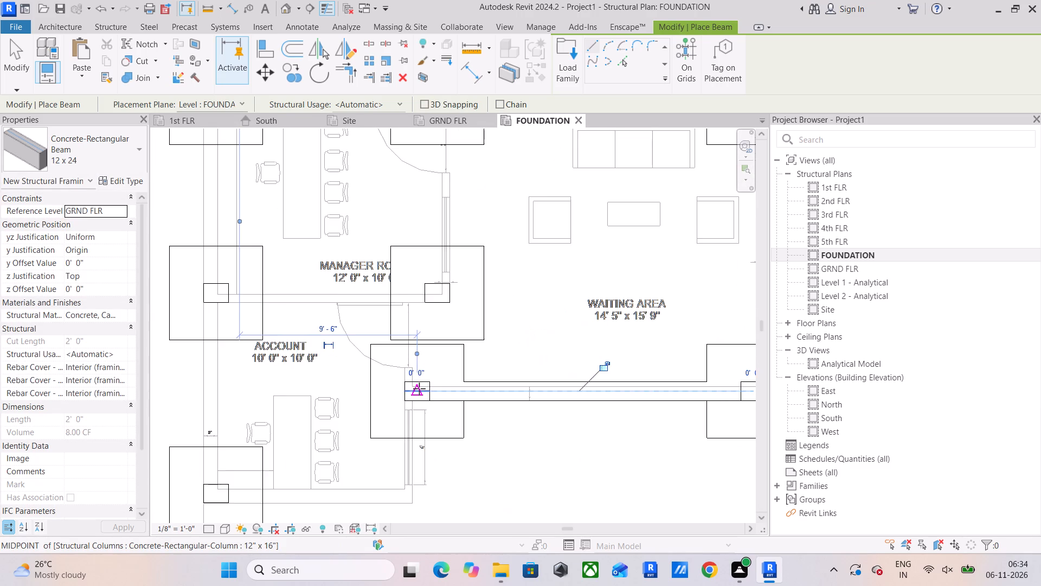
pyautogui.moveTo(432, 380); pyautogui.dragTo(440, 360, button='middle')
pyautogui.click(449, 272)
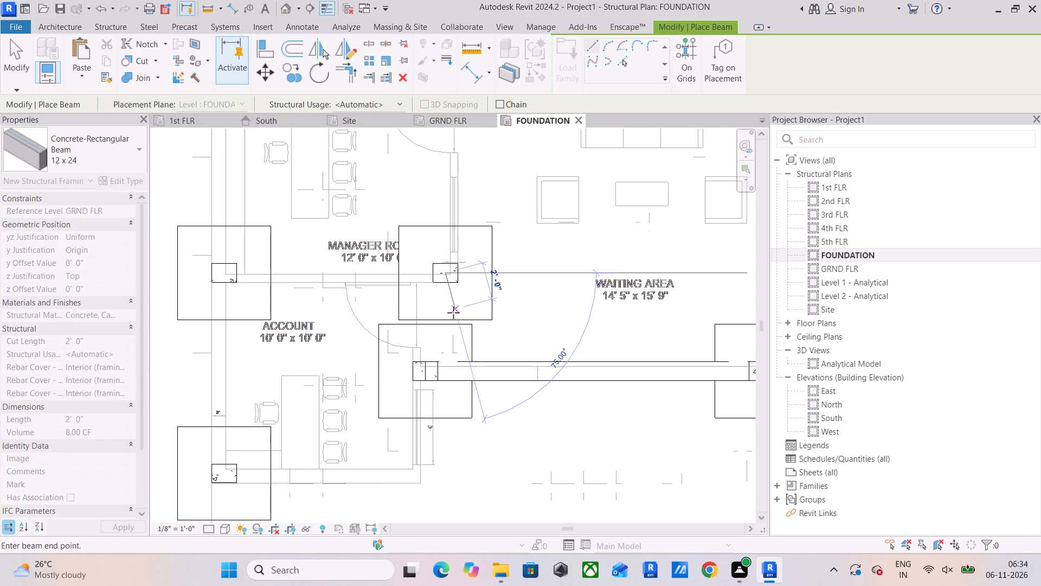
pyautogui.click(446, 364)
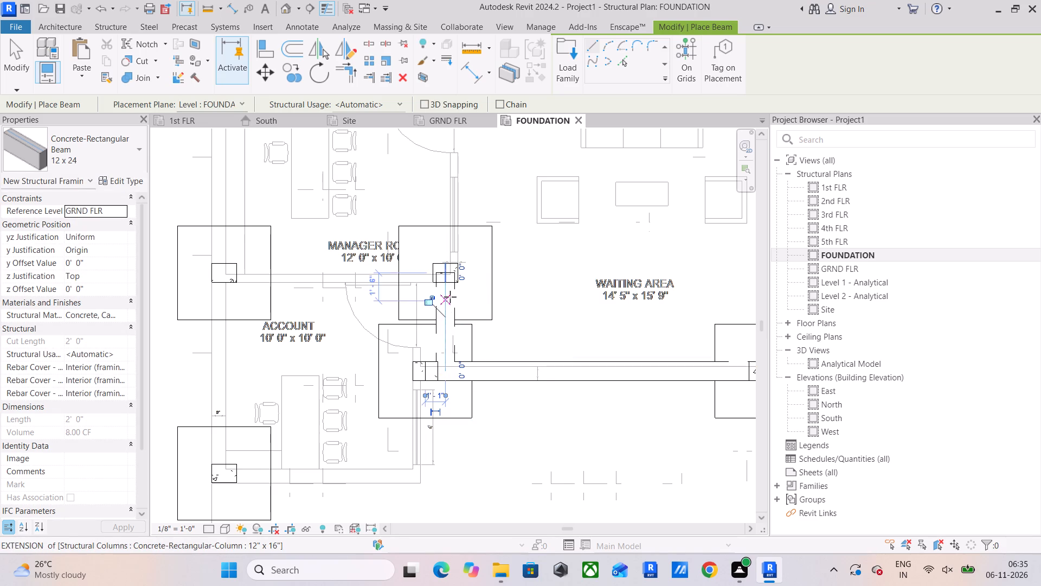
# Place two 12 x 24 beams column to column along the manager room's lower wall and down the account room's outer wall.
pyautogui.click(447, 273)
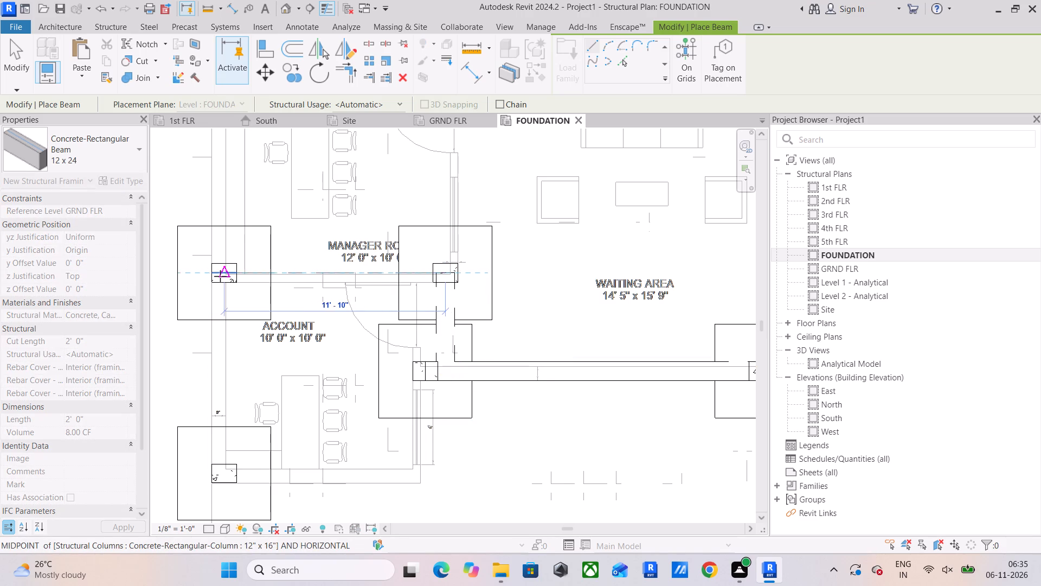
pyautogui.click(220, 276)
pyautogui.click(225, 273)
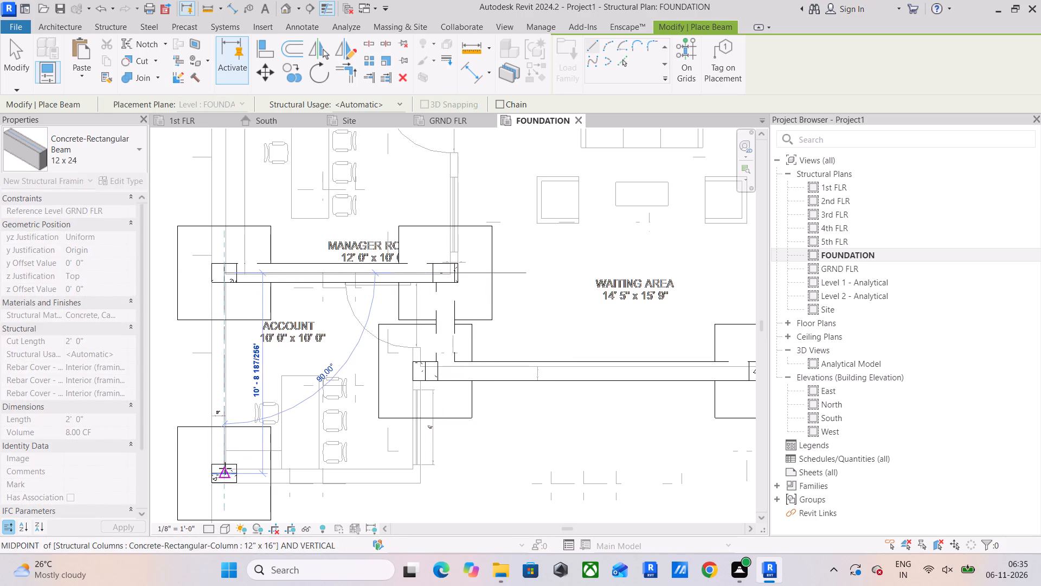
pyautogui.click(225, 468)
# Place a 12 x 24 beam about 10'-5" long up the manager room's outer wall, ending at the column above.
pyautogui.click(222, 275)
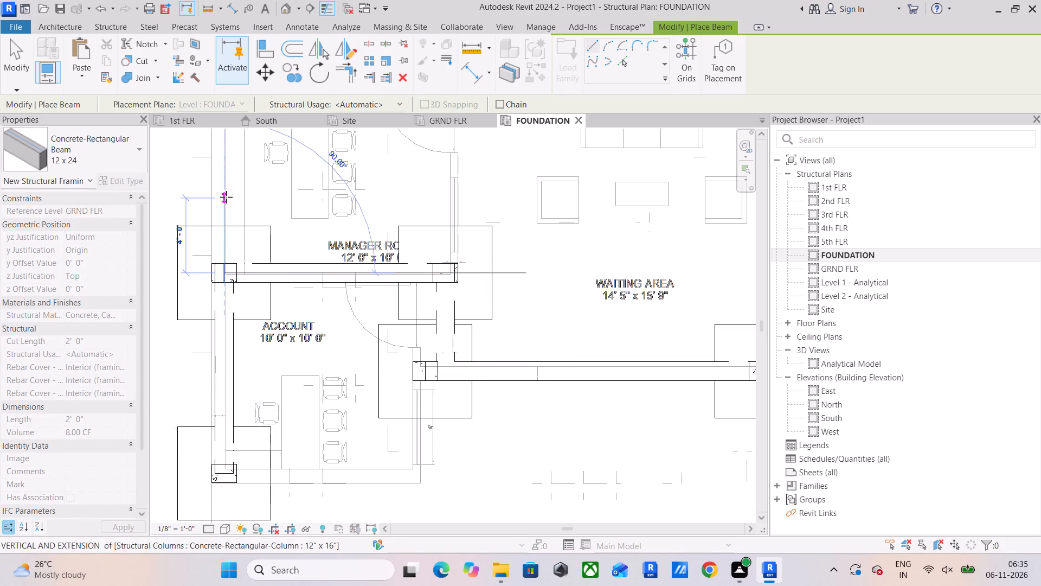
pyautogui.moveTo(232, 229); pyautogui.dragTo(247, 423, button='middle')
pyautogui.click(235, 270)
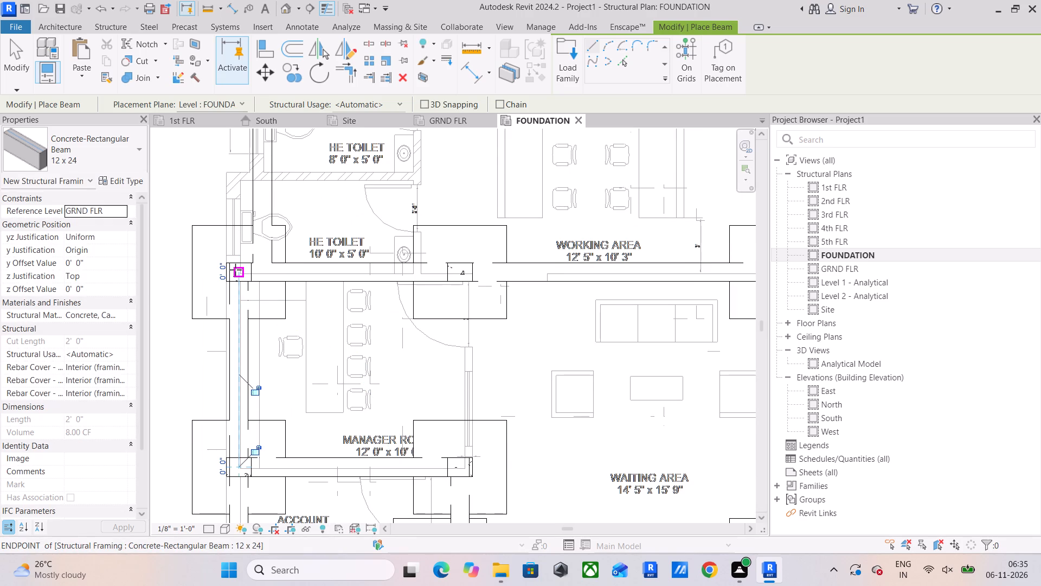
pyautogui.moveTo(241, 284); pyautogui.dragTo(258, 342, button='middle')
pyautogui.press('Escape')
pyautogui.press('Escape')
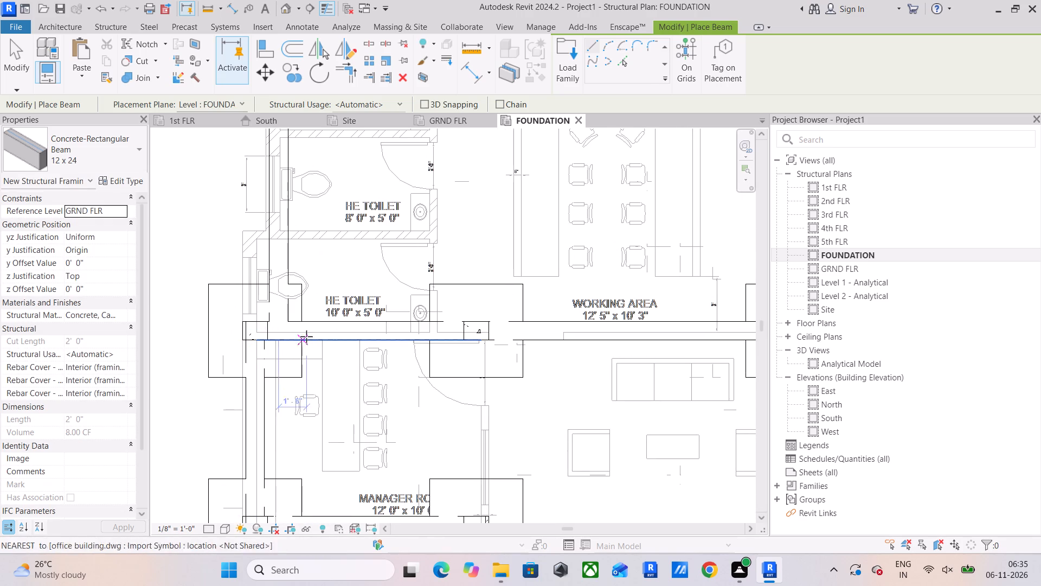
pyautogui.press('Escape')
pyautogui.scroll(-3, 309, 334)
pyautogui.moveTo(310, 336); pyautogui.dragTo(297, 282, button='middle')
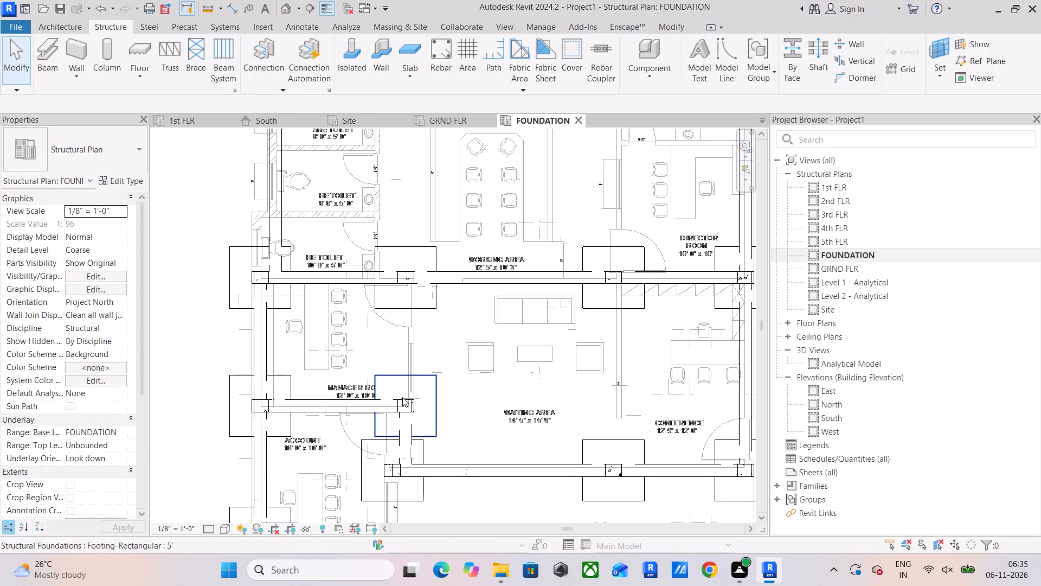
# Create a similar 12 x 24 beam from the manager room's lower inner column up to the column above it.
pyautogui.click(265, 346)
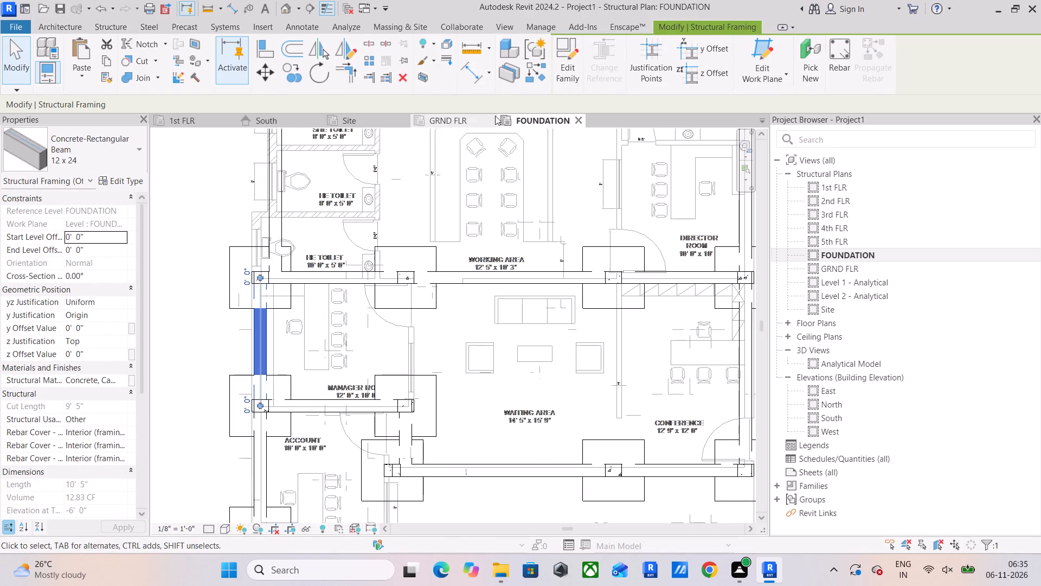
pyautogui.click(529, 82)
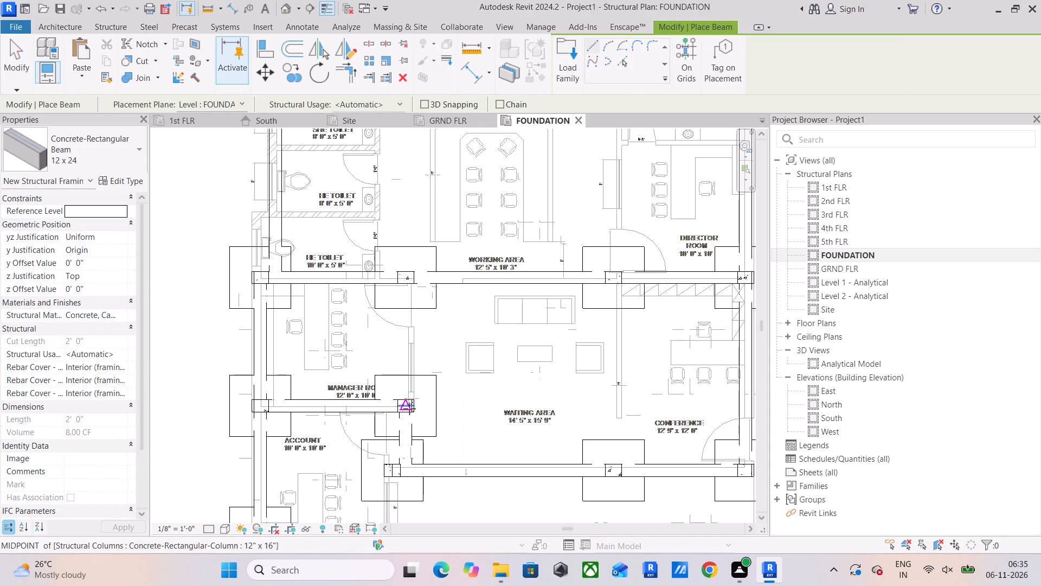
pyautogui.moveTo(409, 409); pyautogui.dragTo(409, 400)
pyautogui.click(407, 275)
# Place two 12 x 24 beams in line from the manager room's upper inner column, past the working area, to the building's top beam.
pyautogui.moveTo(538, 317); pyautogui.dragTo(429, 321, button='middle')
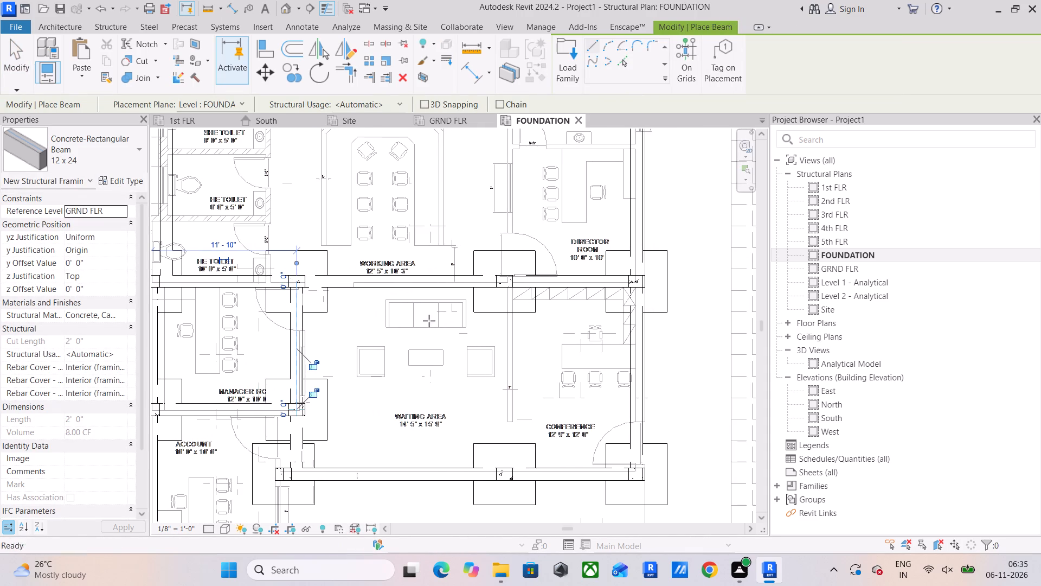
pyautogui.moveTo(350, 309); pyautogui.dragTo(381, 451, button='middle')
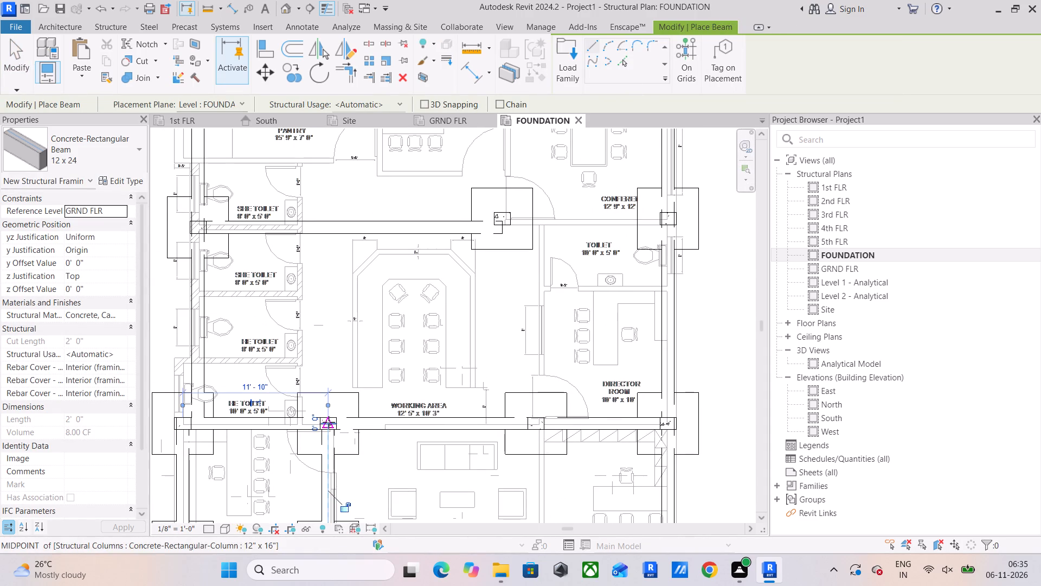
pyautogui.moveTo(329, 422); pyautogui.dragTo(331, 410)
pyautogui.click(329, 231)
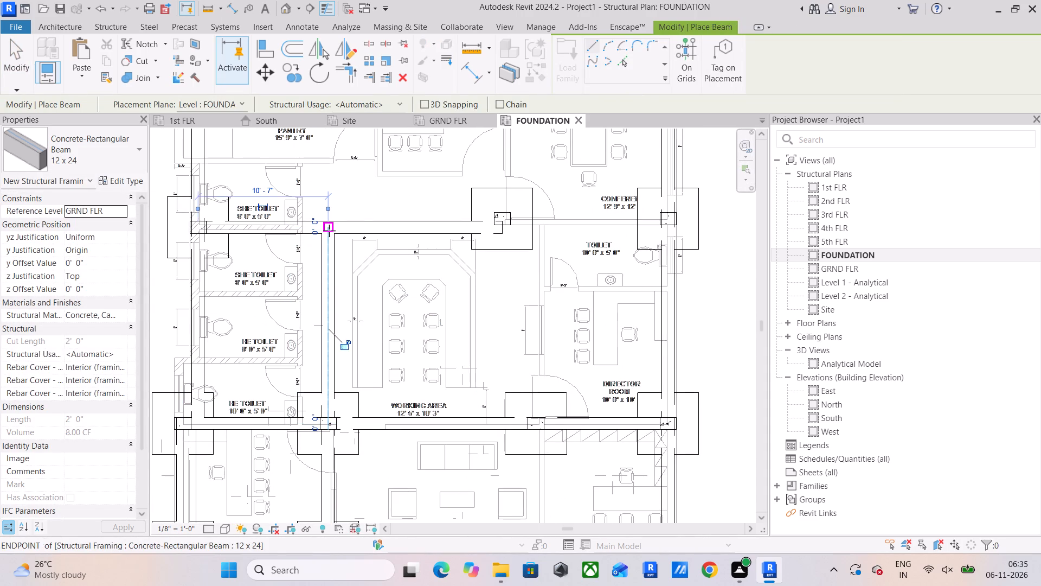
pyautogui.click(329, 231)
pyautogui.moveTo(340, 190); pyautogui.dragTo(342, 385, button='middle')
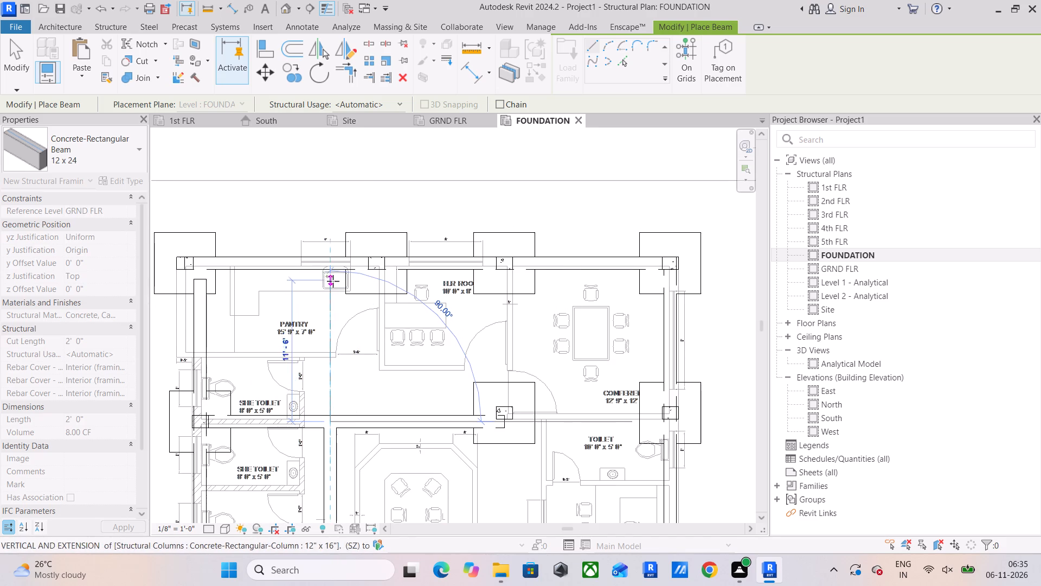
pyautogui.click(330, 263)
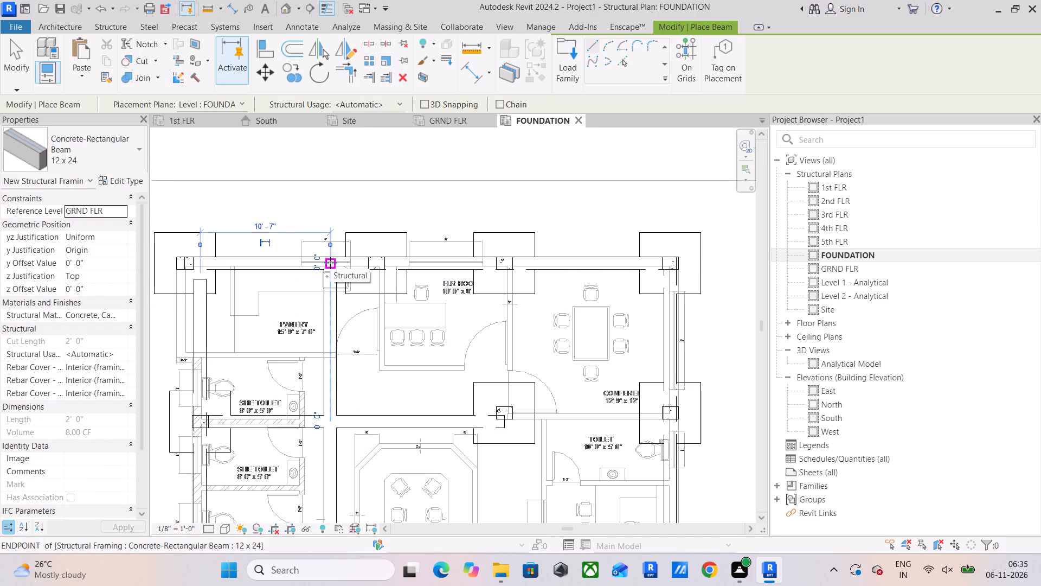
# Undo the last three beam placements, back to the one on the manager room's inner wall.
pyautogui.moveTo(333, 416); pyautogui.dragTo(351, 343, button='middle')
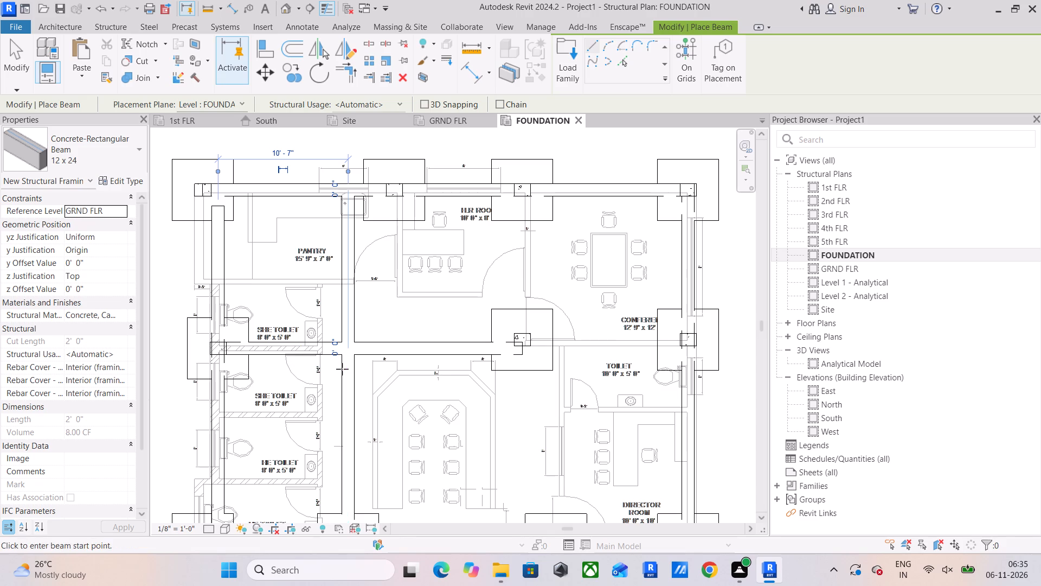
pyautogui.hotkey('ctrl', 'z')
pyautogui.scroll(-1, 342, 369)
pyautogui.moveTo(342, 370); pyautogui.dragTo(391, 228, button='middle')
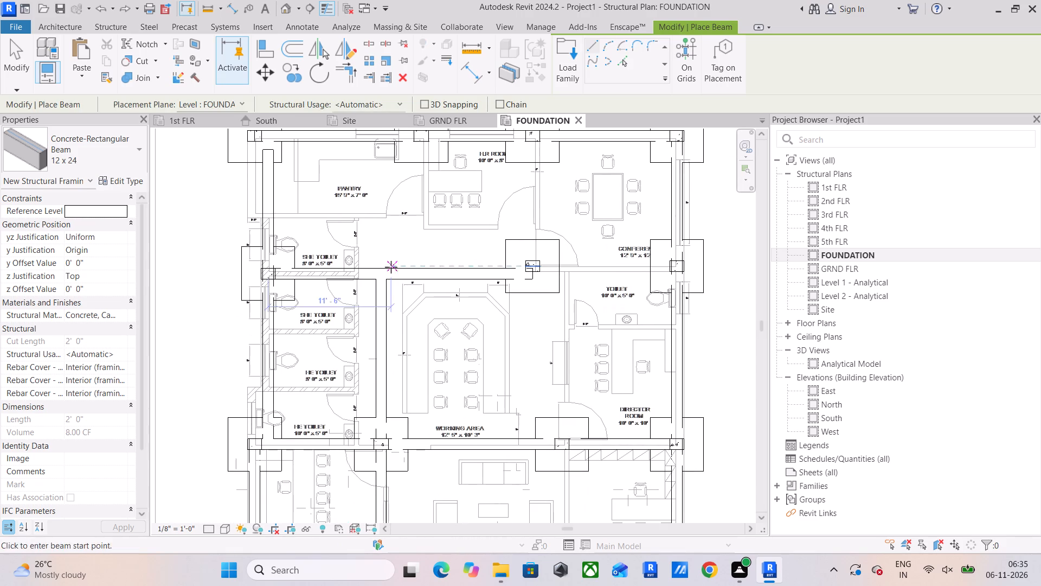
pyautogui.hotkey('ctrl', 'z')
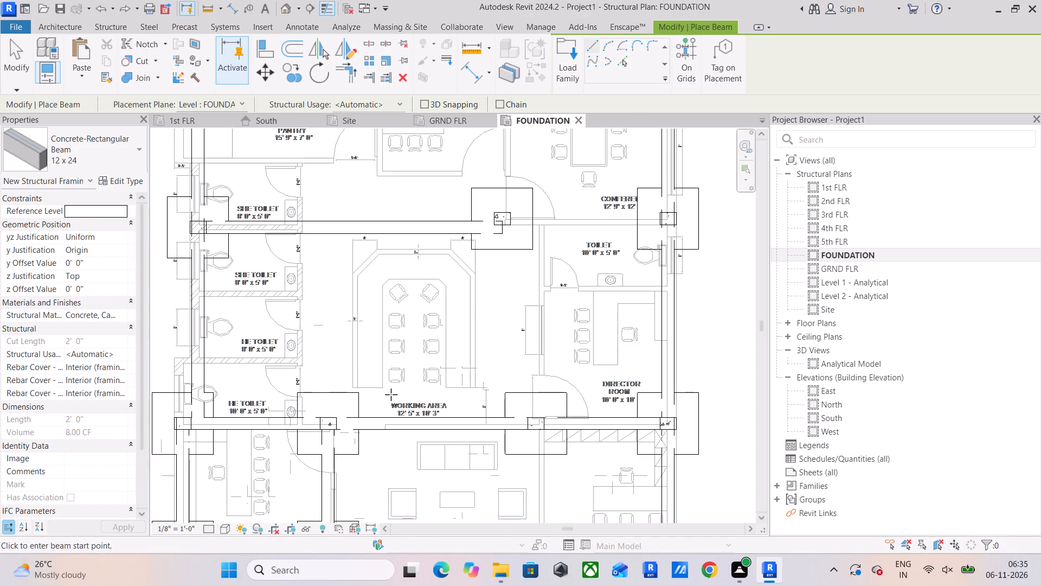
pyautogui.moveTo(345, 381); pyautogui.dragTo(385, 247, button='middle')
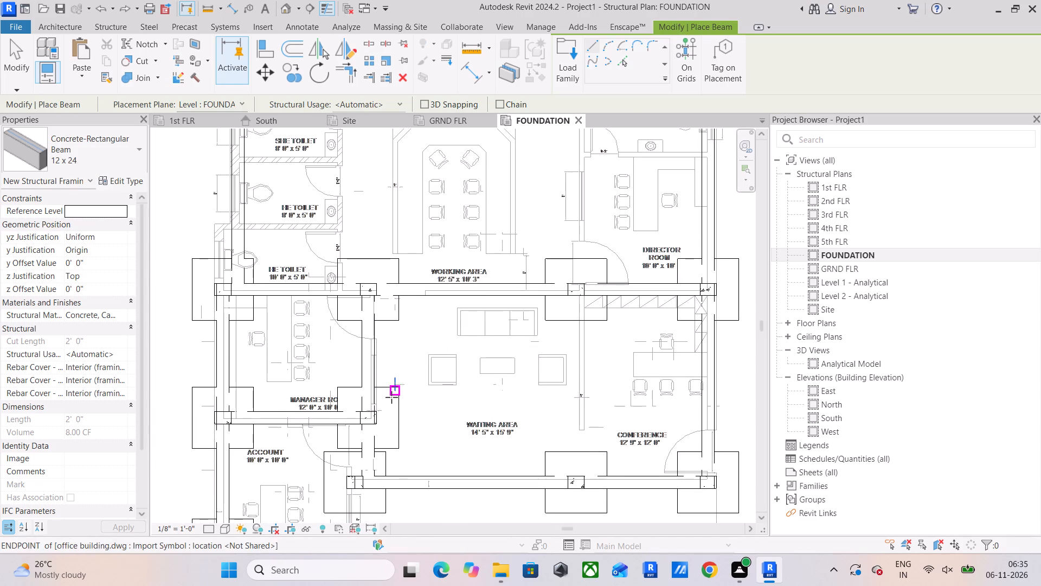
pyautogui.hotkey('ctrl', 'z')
# Place a 12 x 24 beam about 15'-8" long between the waiting area and lower conference room, from the bottom column upward.
pyautogui.scroll(-3, 396, 332)
pyautogui.moveTo(410, 341); pyautogui.dragTo(337, 359, button='middle')
pyautogui.scroll(4, 446, 360)
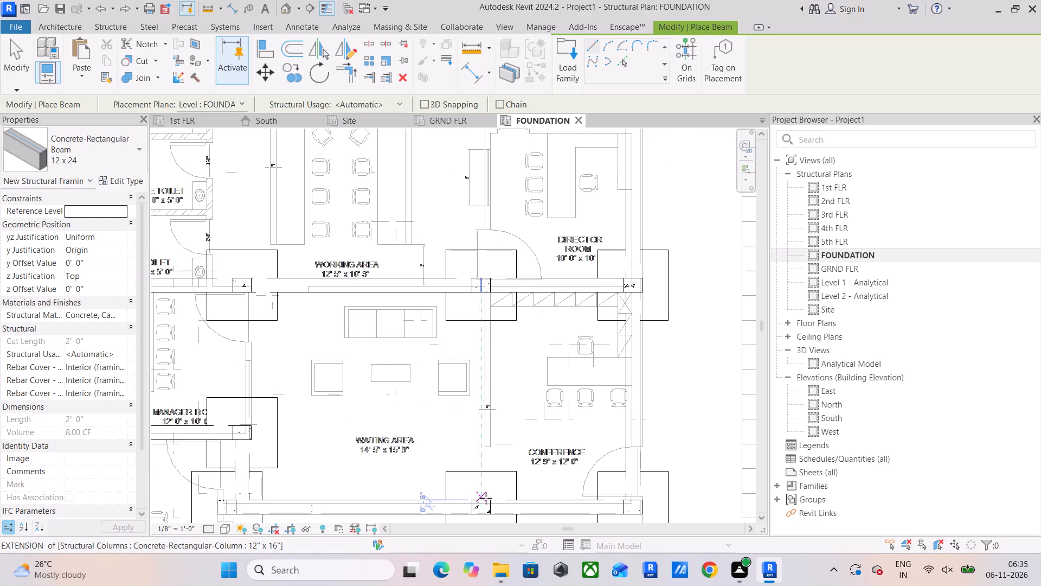
pyautogui.moveTo(482, 508); pyautogui.dragTo(485, 500)
pyautogui.click(480, 286)
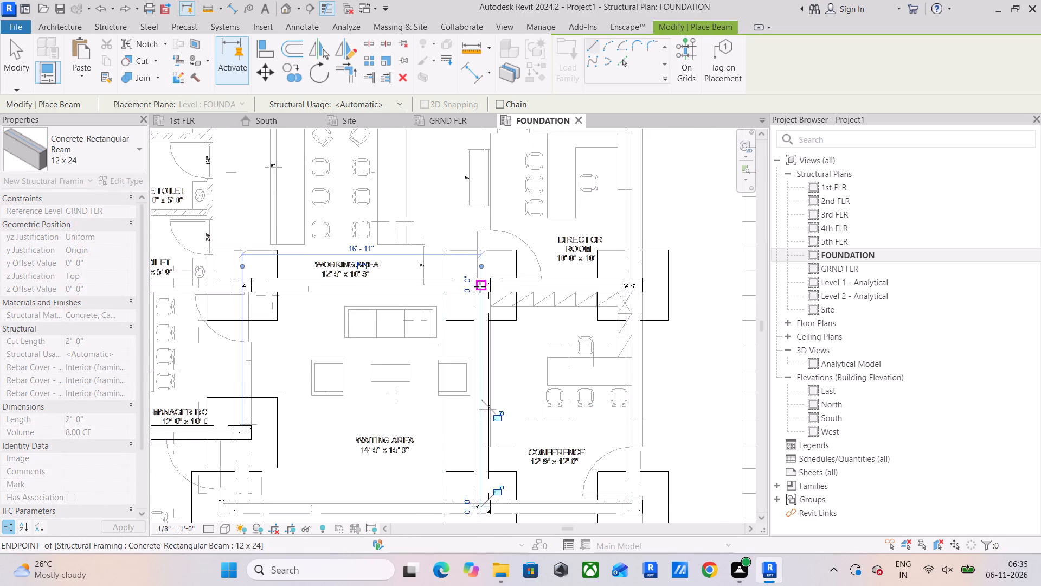
# Place a 12 x 24 beam along the manager room's inner wall, from its lower inner column to the column above.
pyautogui.moveTo(480, 286); pyautogui.dragTo(520, 199, button='middle')
pyautogui.moveTo(282, 341); pyautogui.dragTo(282, 326)
pyautogui.click(282, 199)
pyautogui.press('Escape')
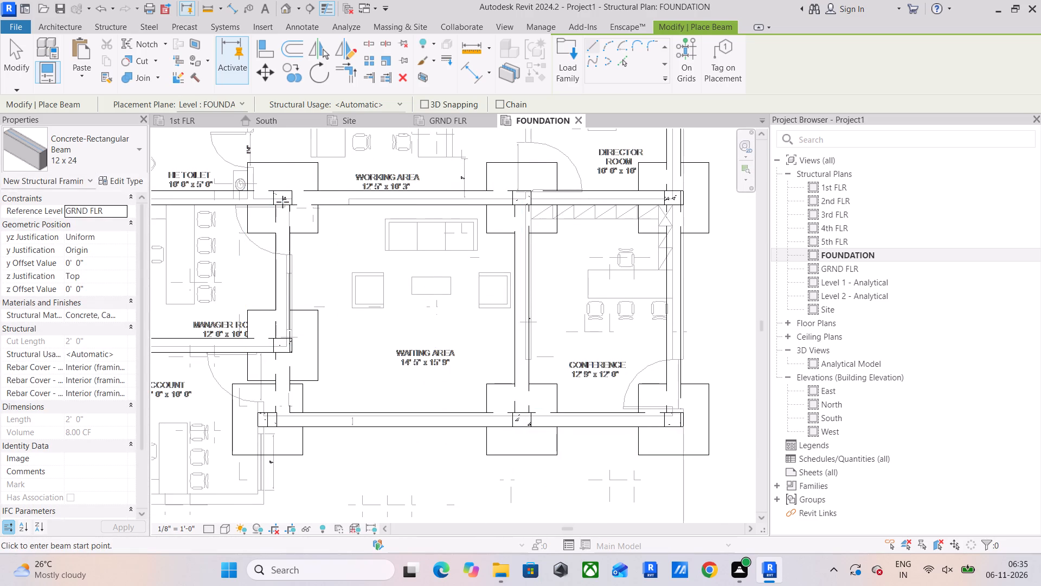
# Place a short 12 x 24 beam from the account room's inner column straight up to the manager room's lower beam.
pyautogui.moveTo(335, 361); pyautogui.dragTo(365, 310, button='middle')
pyautogui.scroll(3, 297, 337)
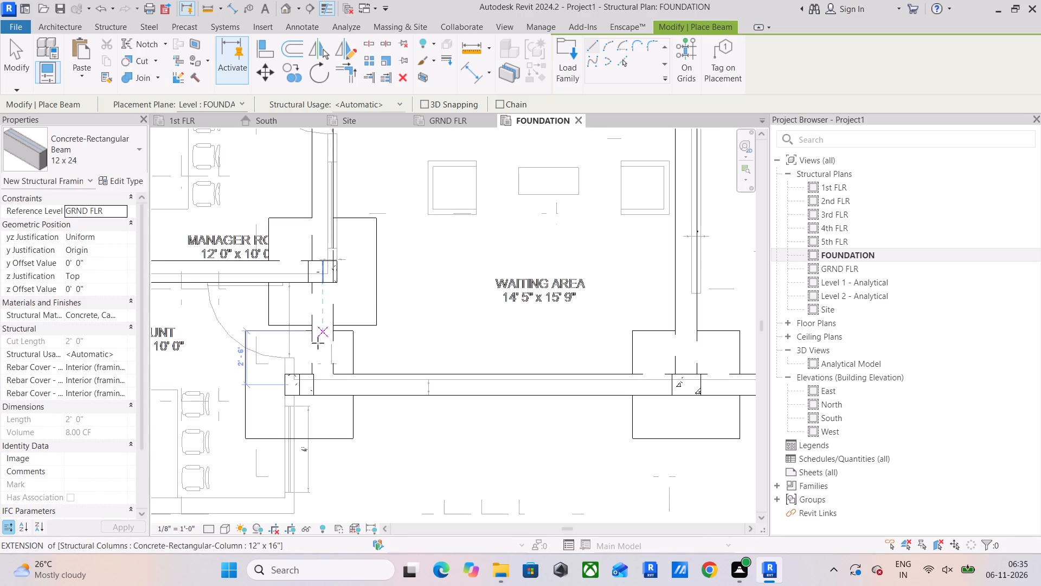
pyautogui.moveTo(299, 383); pyautogui.dragTo(300, 374)
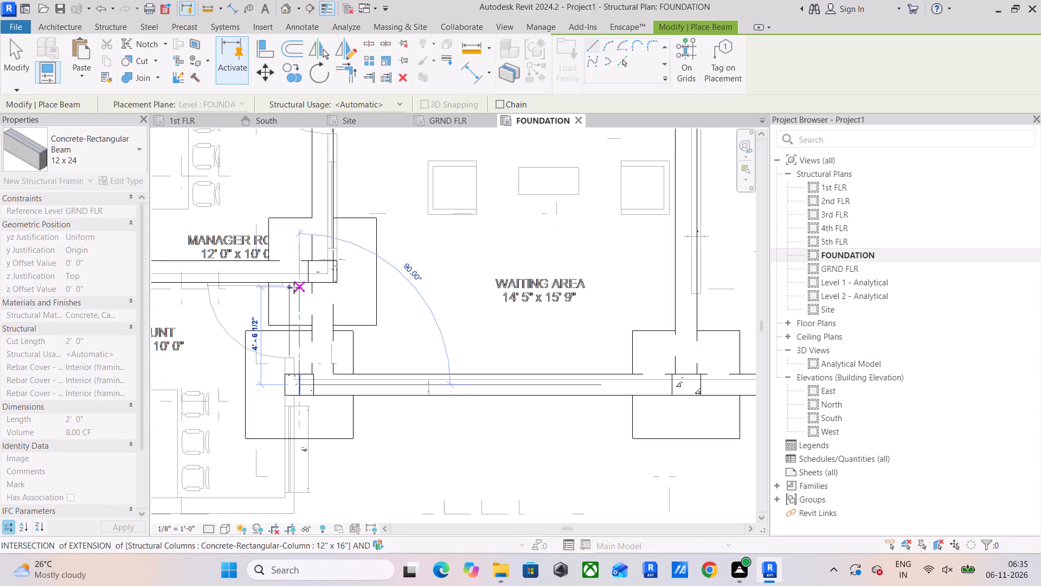
pyautogui.click(294, 286)
pyautogui.press('Escape')
pyautogui.press('Escape')
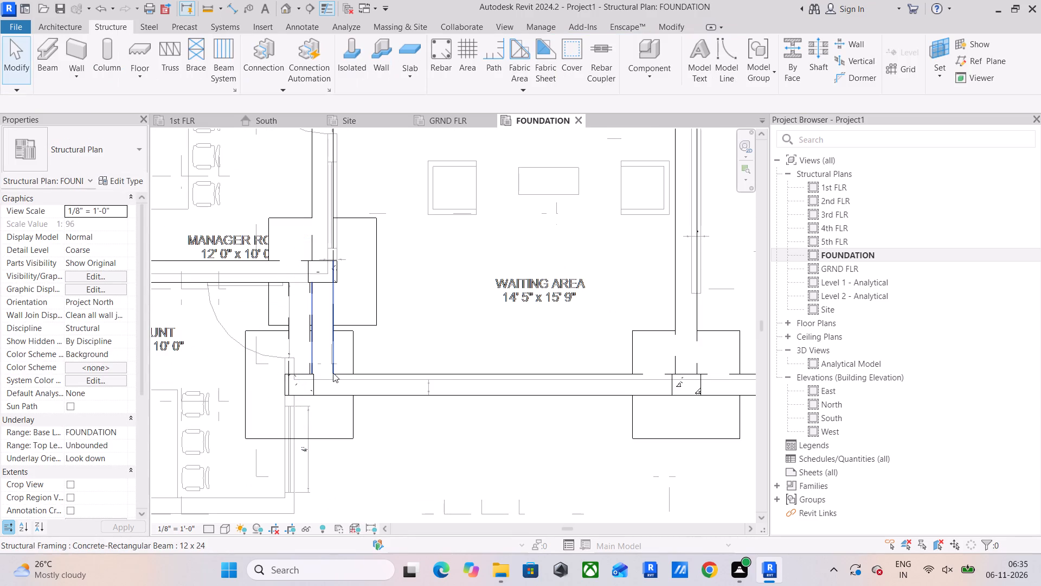
# Delete the short vertical 12 x 24 beam between the manager room's inner column and the waiting area's bottom beam line.
pyautogui.click(332, 359)
pyautogui.press('Delete')
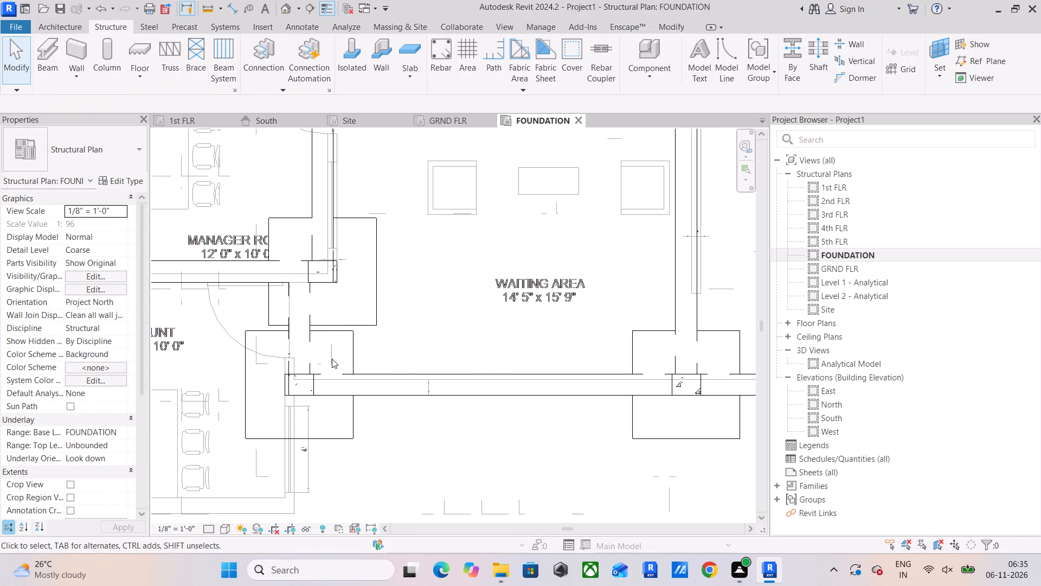
# Create a similar 12 x 24 beam about 13'-6" long between the upper conference room and toilet, from outer to inner column.
pyautogui.scroll(-2, 328, 353)
pyautogui.scroll(-3, 397, 327)
pyautogui.moveTo(435, 326); pyautogui.dragTo(433, 335, button='middle')
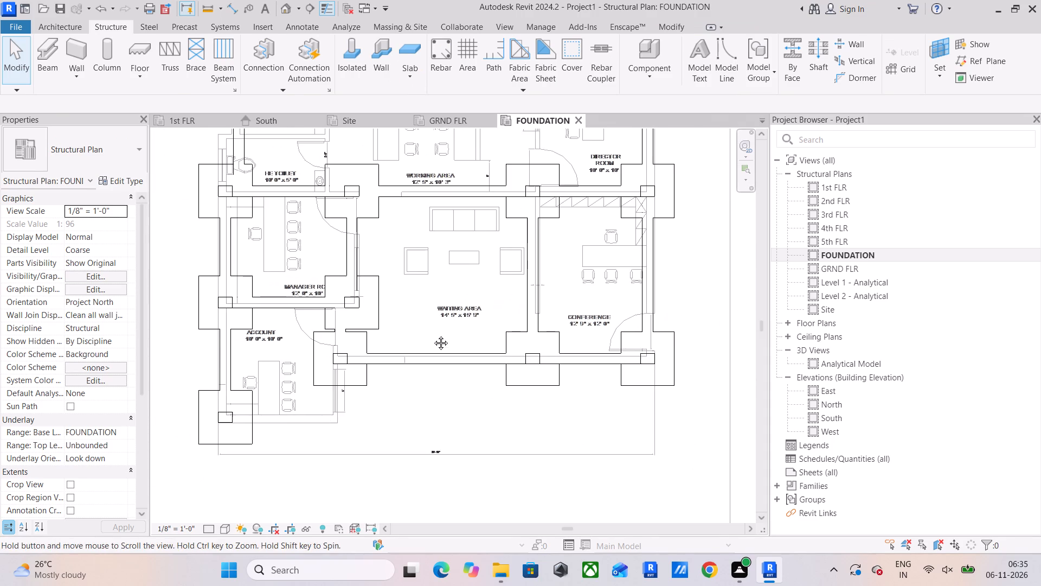
pyautogui.moveTo(433, 335); pyautogui.dragTo(430, 346, button='middle')
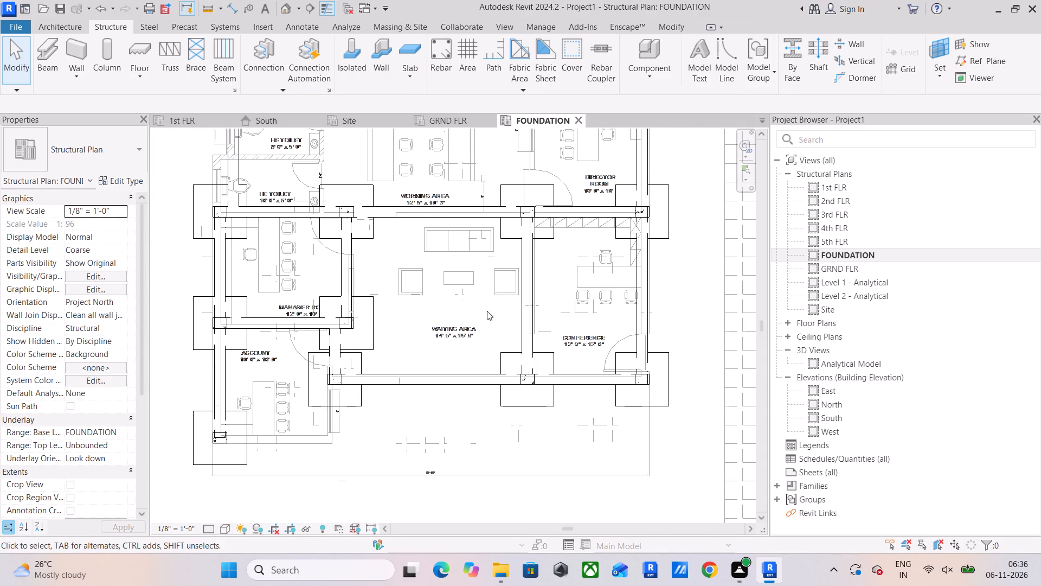
pyautogui.moveTo(560, 246); pyautogui.dragTo(558, 252, button='middle')
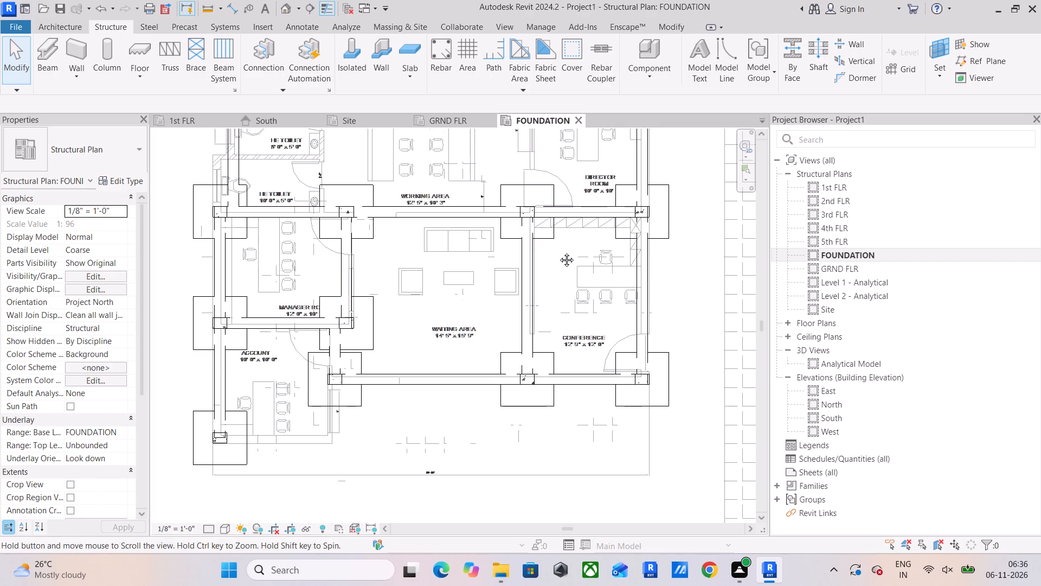
pyautogui.moveTo(558, 252); pyautogui.dragTo(552, 302, button='middle')
pyautogui.click(522, 352)
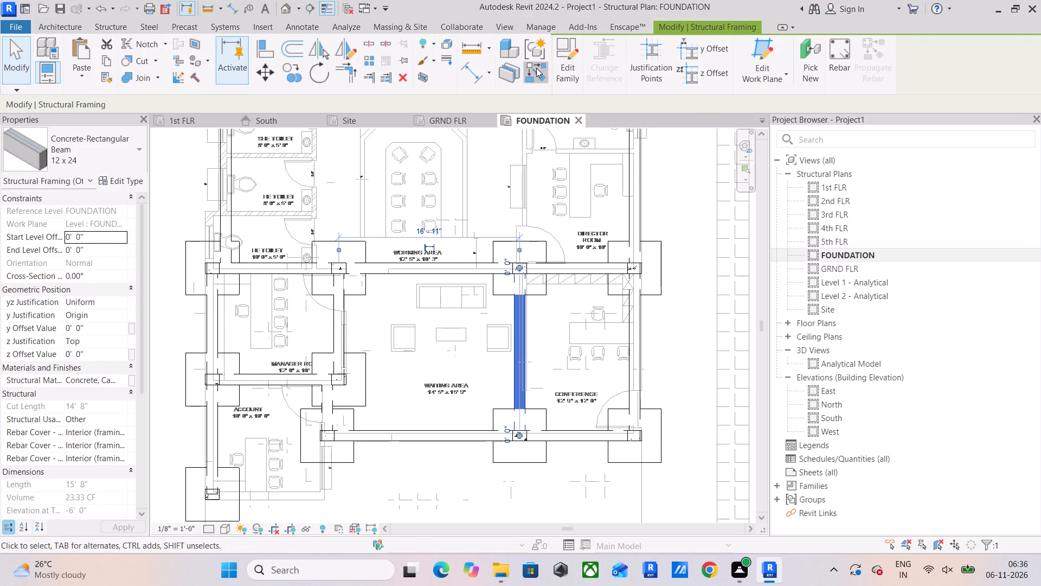
pyautogui.click(536, 68)
pyautogui.moveTo(510, 300); pyautogui.dragTo(486, 434, button='middle')
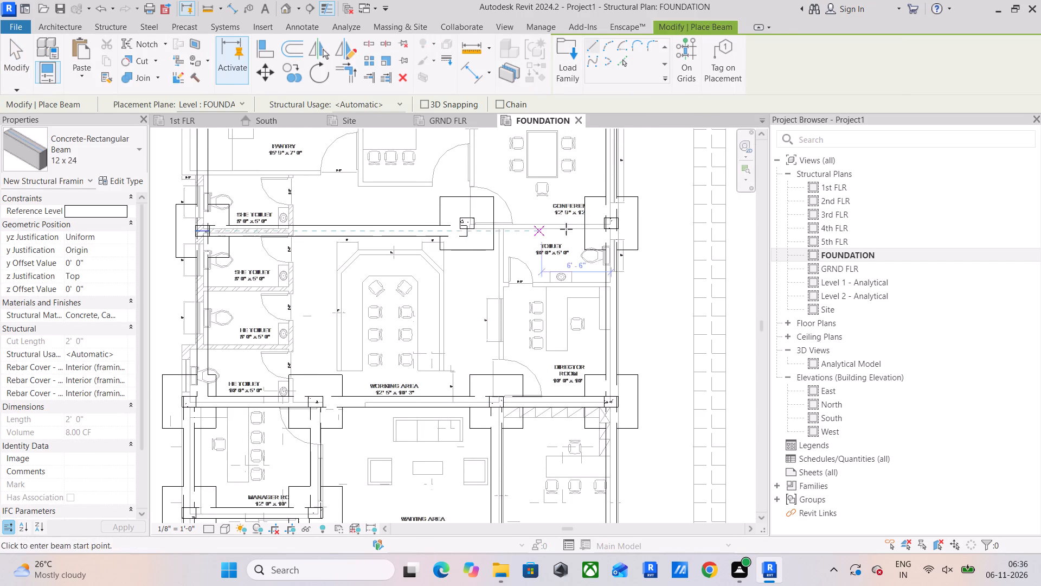
pyautogui.click(617, 224)
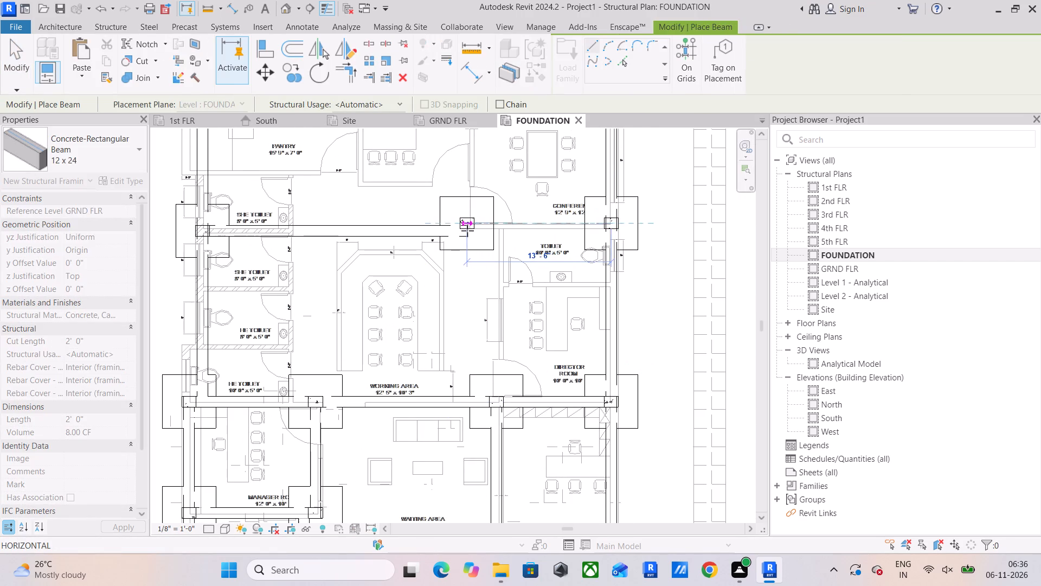
pyautogui.scroll(4, 466, 231)
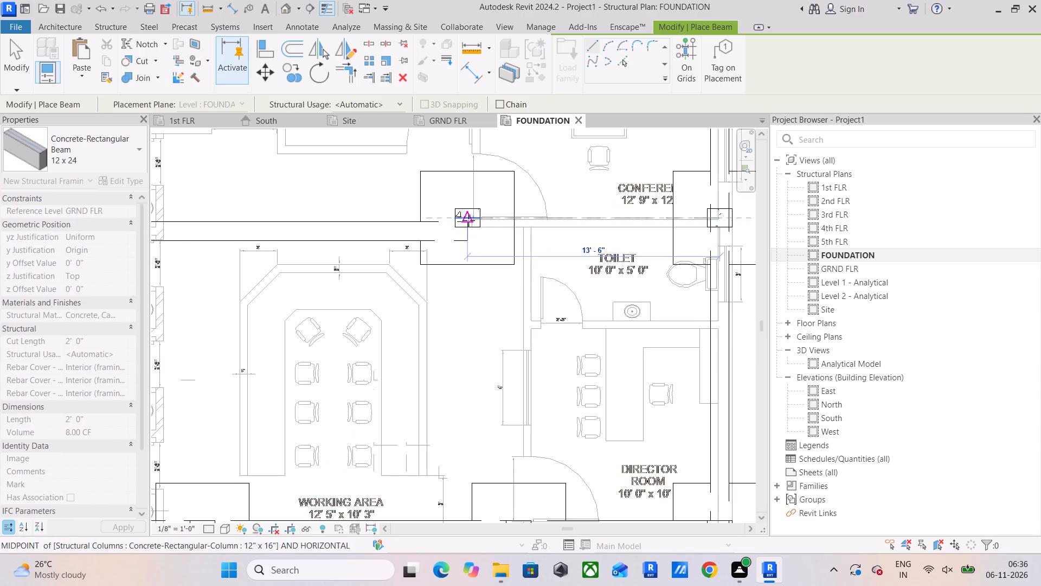
pyautogui.click(468, 220)
pyautogui.scroll(-7, 468, 220)
pyautogui.moveTo(474, 220); pyautogui.dragTo(493, 265, button='middle')
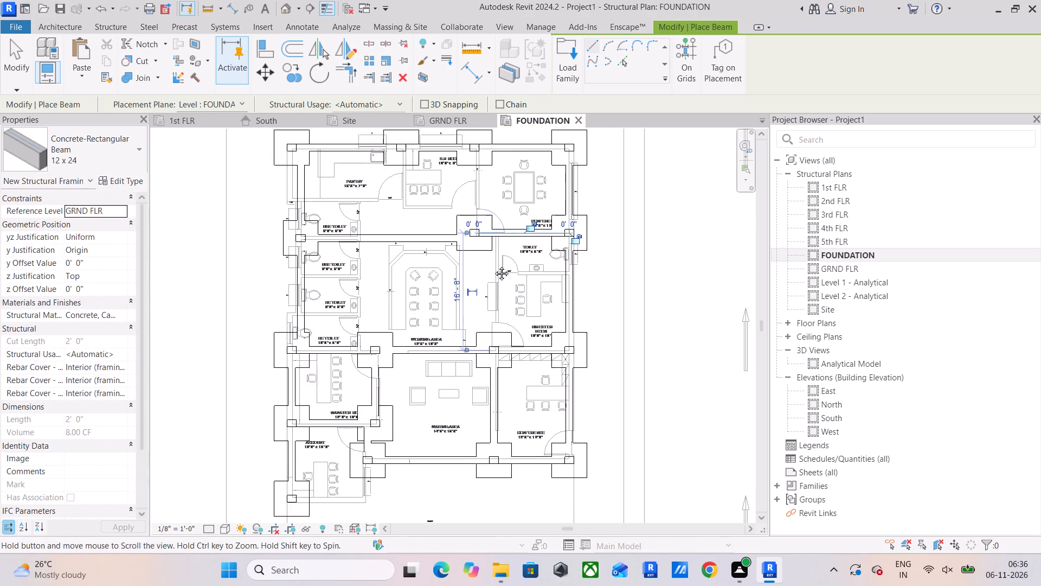
pyautogui.moveTo(493, 265); pyautogui.dragTo(501, 285, button='middle')
pyautogui.press('Escape')
pyautogui.scroll(4, 400, 275)
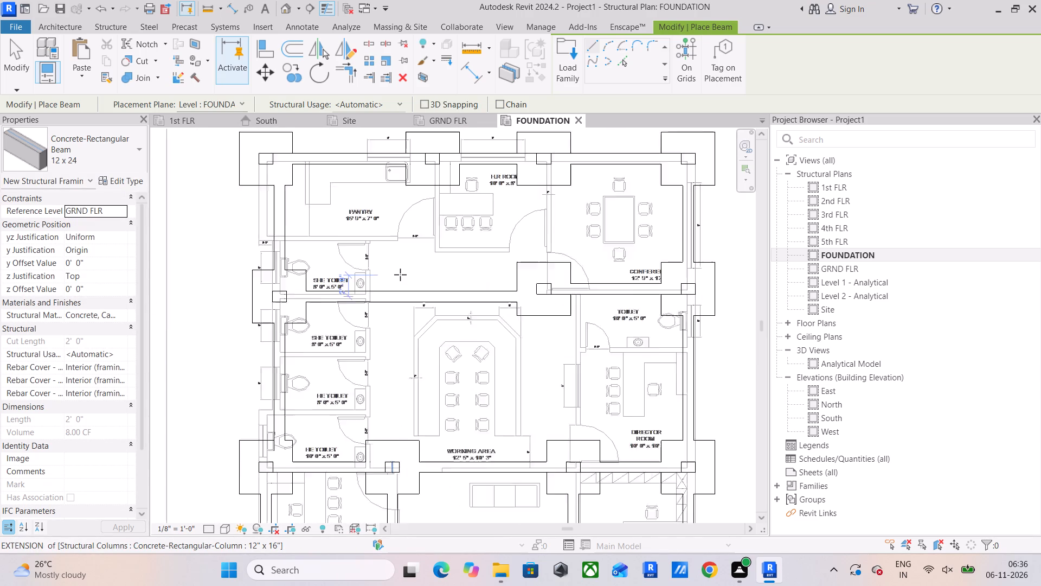
pyautogui.press('Escape')
# Delete the misaligned horizontal 12 x 24 beam running from the she-toilets' outer column to the upper conference room's inner column.
pyautogui.click(454, 296)
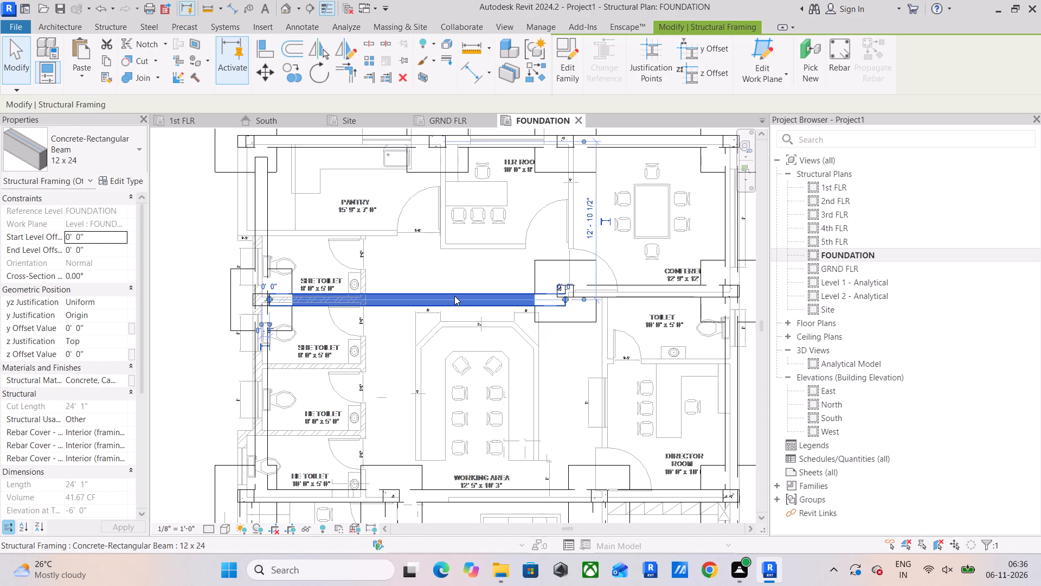
pyautogui.press('Delete')
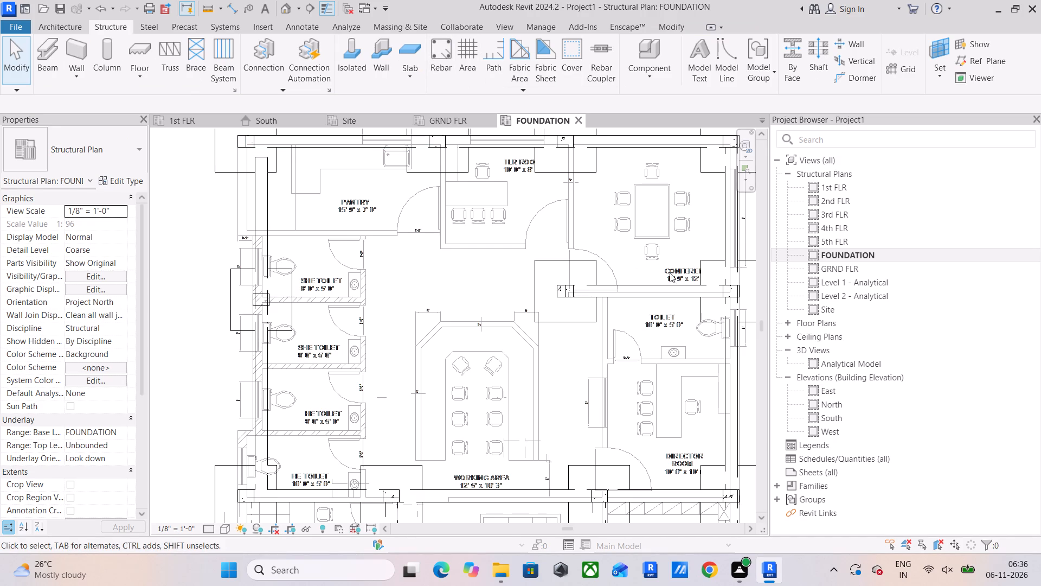
# Create a similar 12 x 24 beam from the upper conference room's inner column straight up to the top perimeter column.
pyautogui.click(654, 287)
pyautogui.click(536, 72)
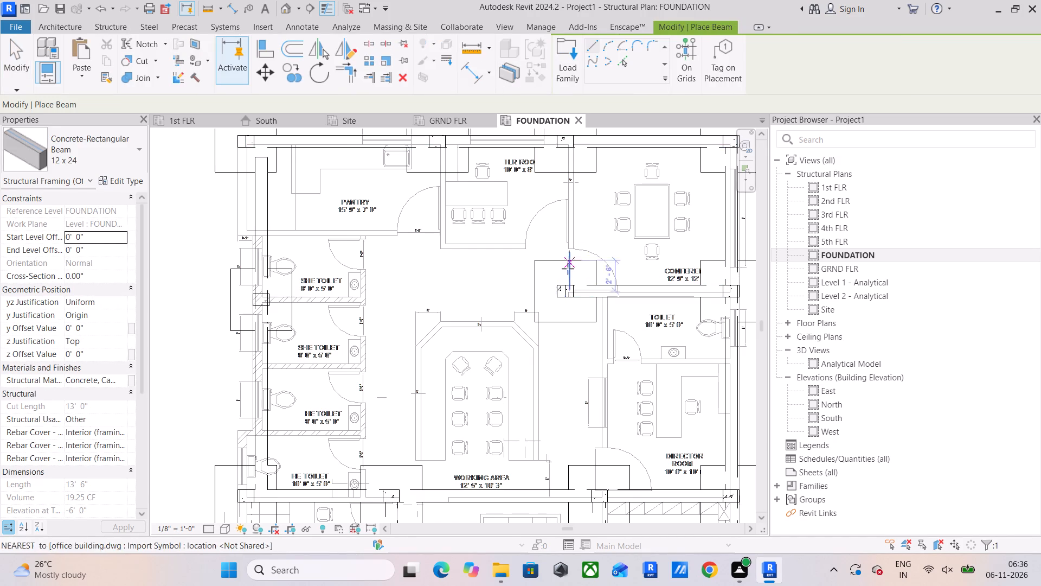
pyautogui.moveTo(564, 291); pyautogui.dragTo(567, 281)
pyautogui.moveTo(563, 180); pyautogui.dragTo(567, 243, button='middle')
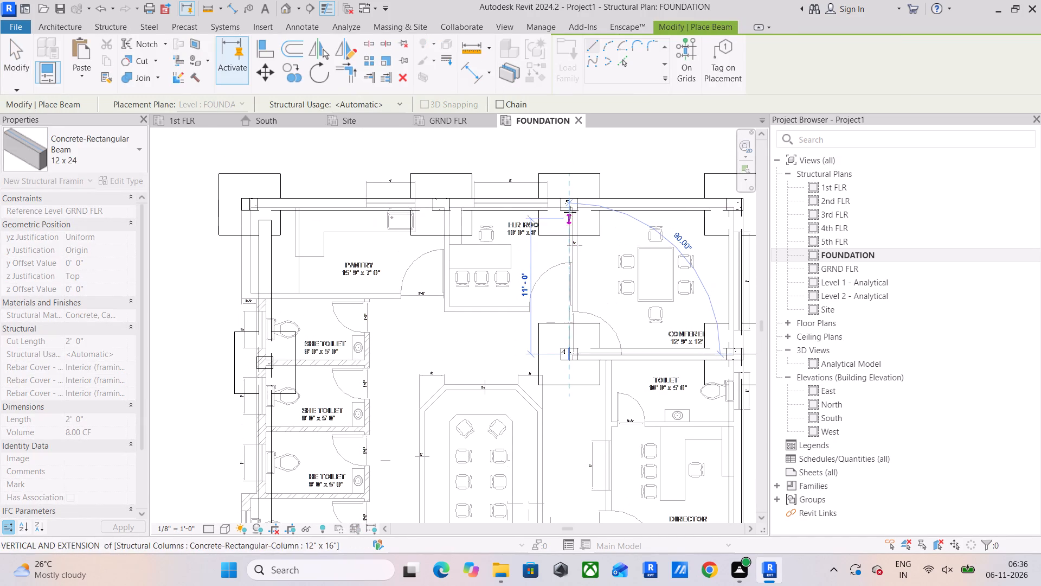
pyautogui.click(570, 208)
pyautogui.press('Escape')
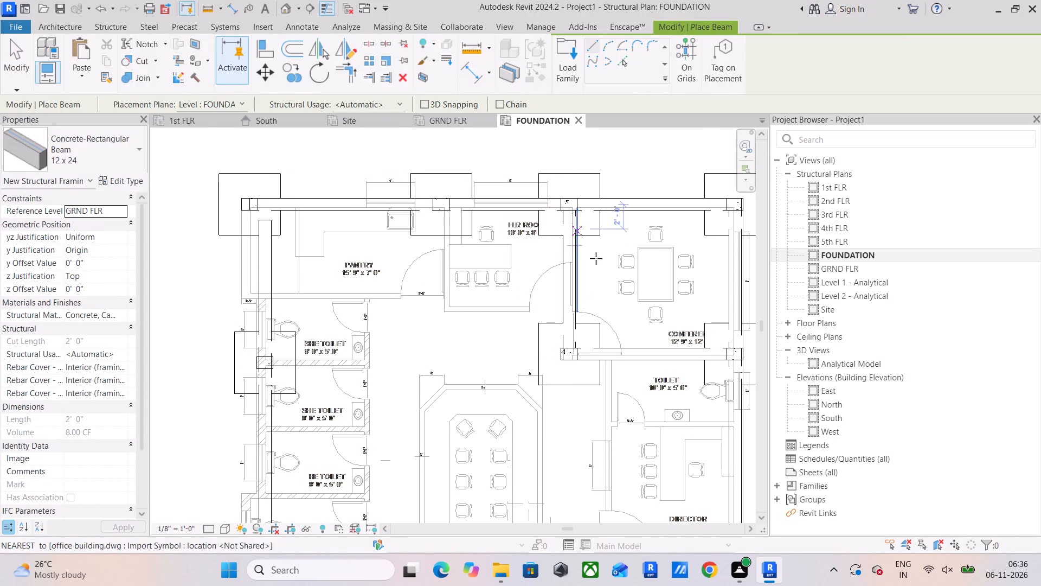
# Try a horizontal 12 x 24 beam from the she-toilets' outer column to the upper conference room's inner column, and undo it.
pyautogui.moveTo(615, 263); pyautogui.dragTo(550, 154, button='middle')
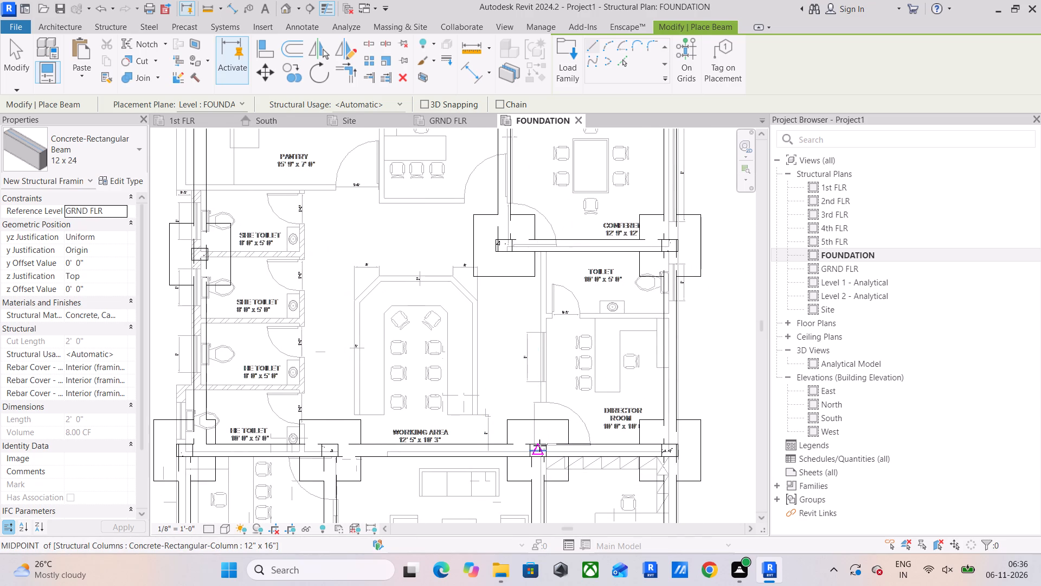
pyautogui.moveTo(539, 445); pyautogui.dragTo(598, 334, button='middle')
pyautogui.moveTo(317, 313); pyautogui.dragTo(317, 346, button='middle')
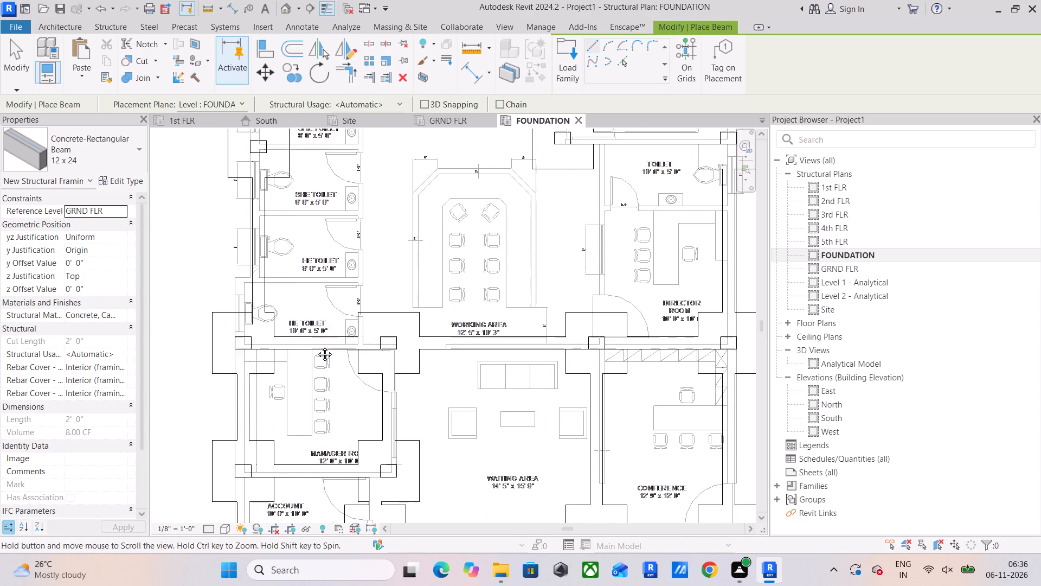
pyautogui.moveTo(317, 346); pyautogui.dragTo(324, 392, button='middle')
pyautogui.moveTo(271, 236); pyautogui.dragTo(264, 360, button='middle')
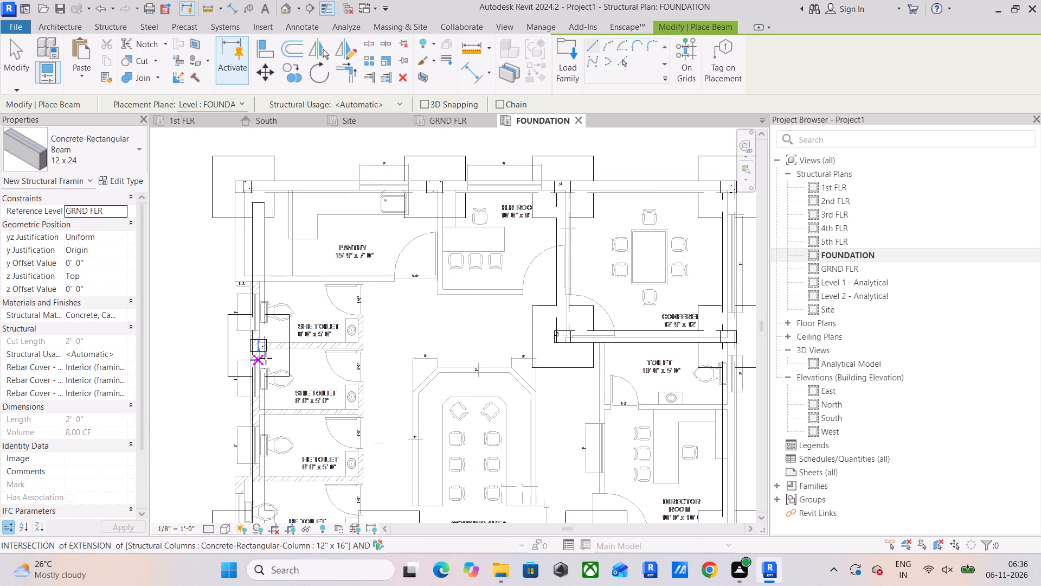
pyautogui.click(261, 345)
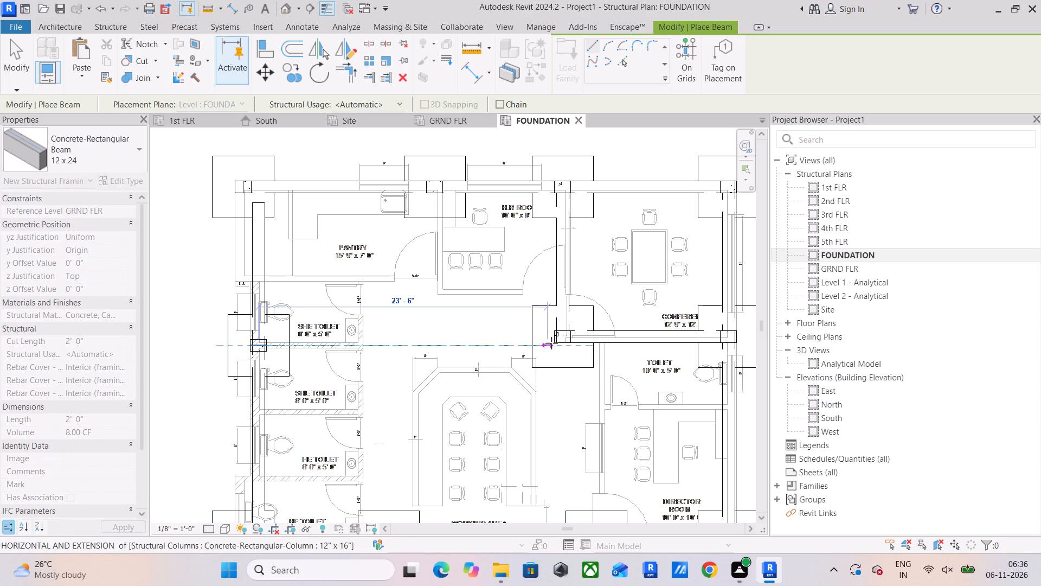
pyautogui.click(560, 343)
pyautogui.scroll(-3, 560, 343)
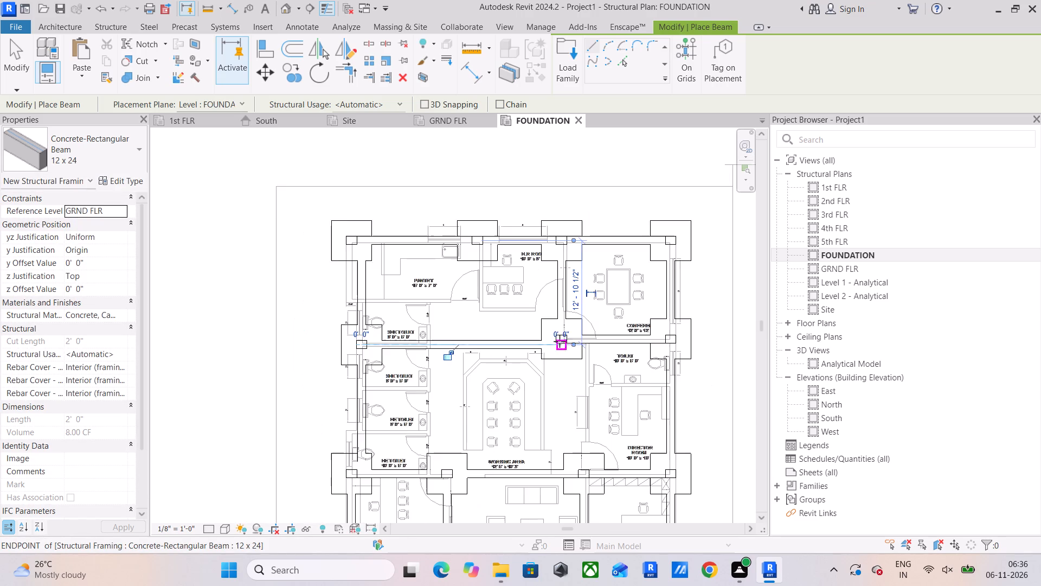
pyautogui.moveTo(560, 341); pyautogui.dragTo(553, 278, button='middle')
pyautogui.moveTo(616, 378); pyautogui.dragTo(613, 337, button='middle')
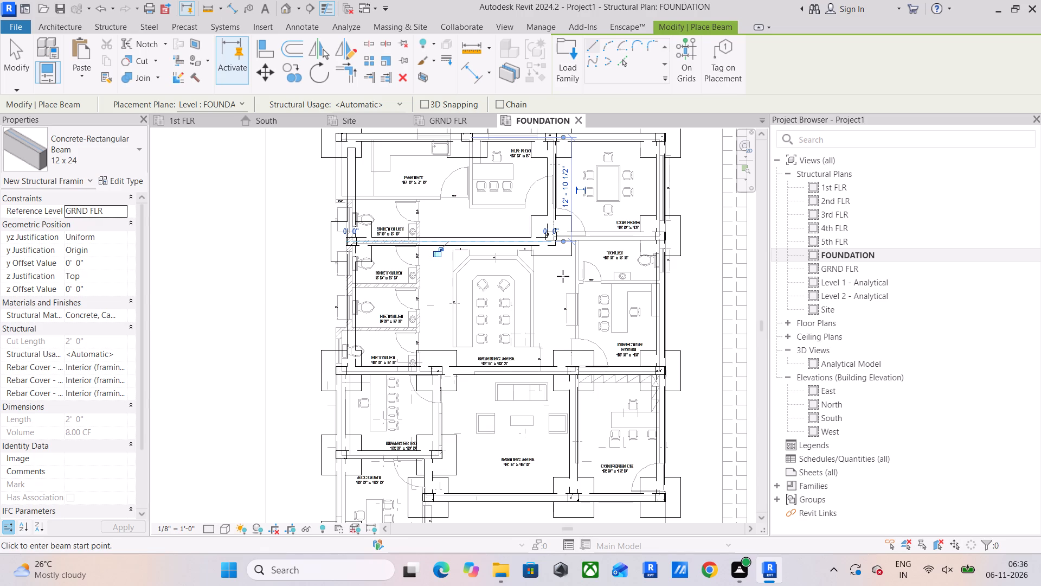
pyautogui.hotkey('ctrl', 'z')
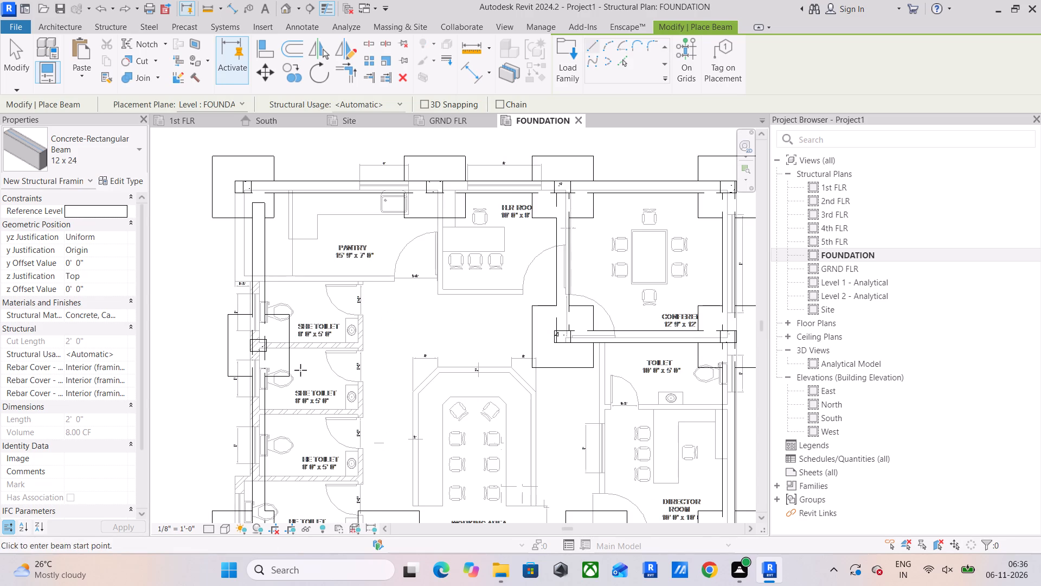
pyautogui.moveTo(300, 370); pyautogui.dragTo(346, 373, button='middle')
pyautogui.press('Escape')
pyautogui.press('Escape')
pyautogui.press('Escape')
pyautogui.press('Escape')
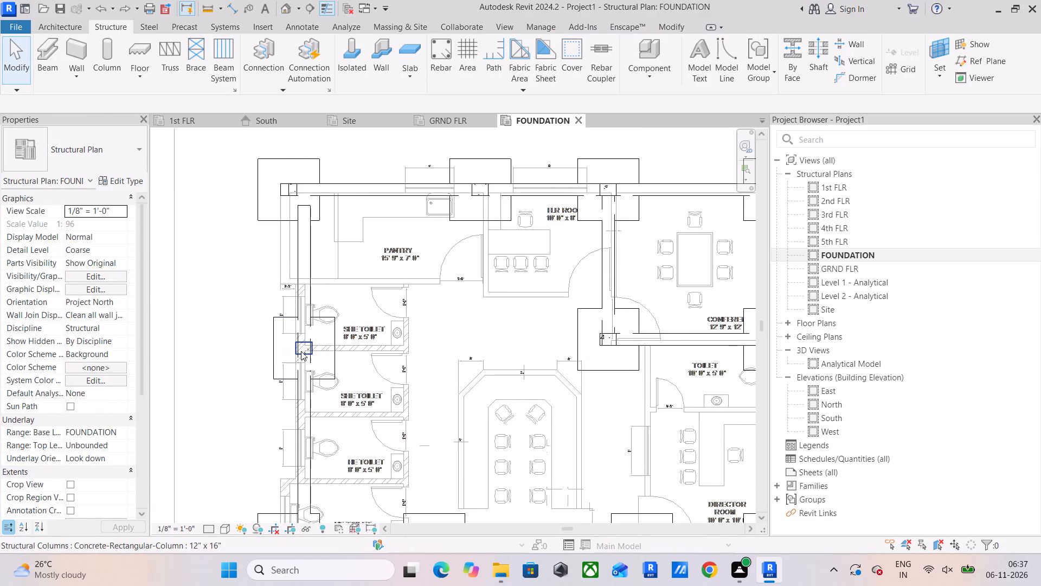
# Move the she-toilets' outer column together with its footing up about 8 1/2" to line up with the upper edge of the toilet partition.
pyautogui.moveTo(253, 311); pyautogui.dragTo(368, 396)
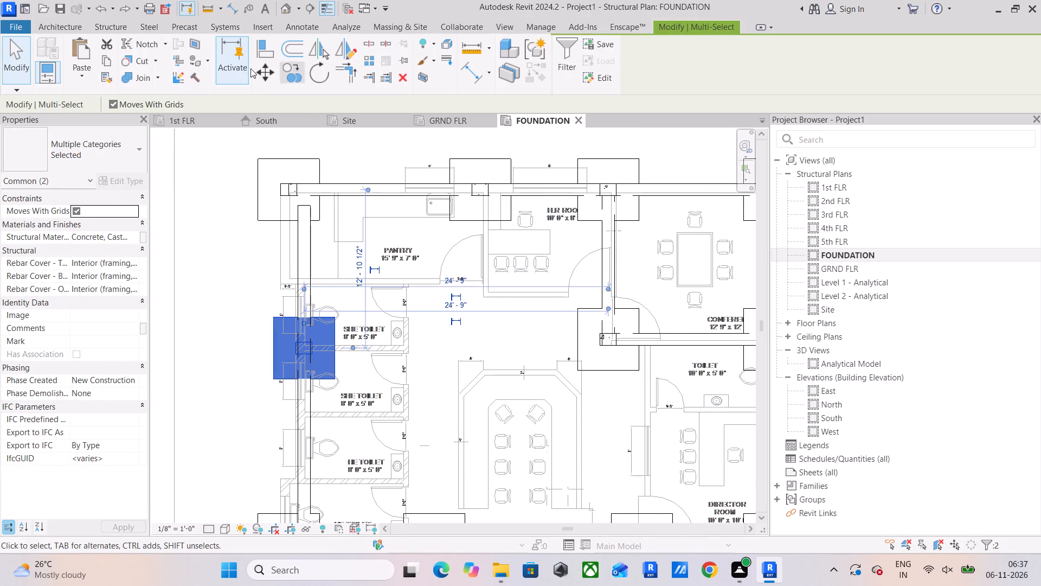
pyautogui.click(261, 72)
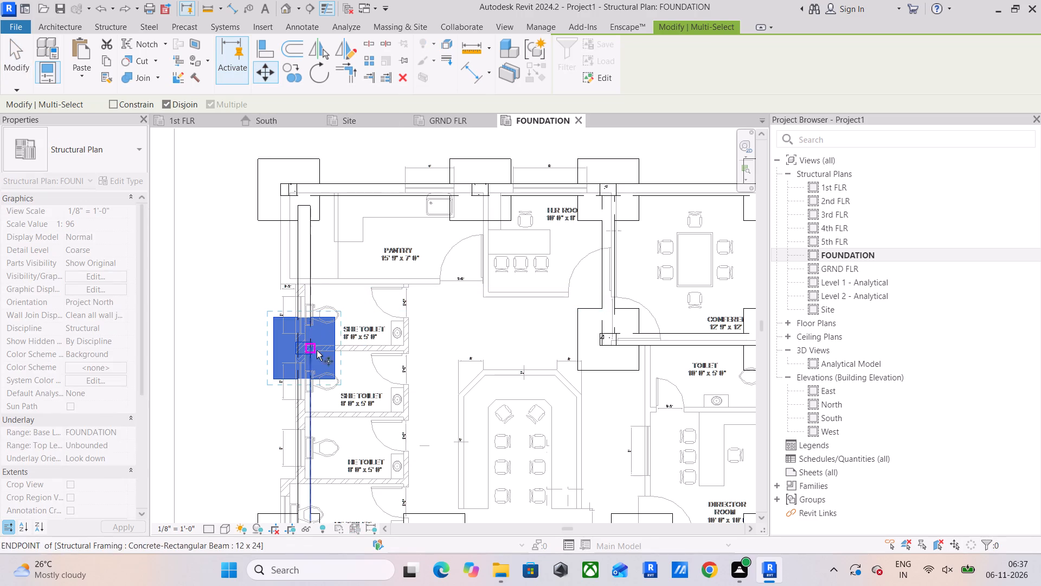
pyautogui.scroll(10, 318, 357)
pyautogui.click(338, 390)
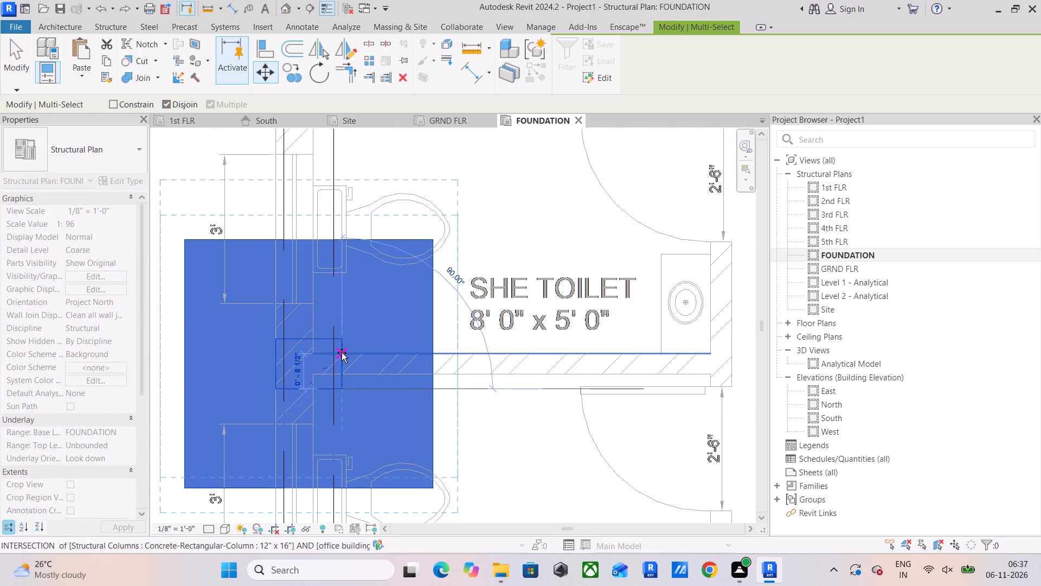
pyautogui.click(342, 353)
pyautogui.press('Escape')
# Create a similar 12 x 24 beam about 24'-9" long from the she-toilets' outer column to the upper conference room's inner column.
pyautogui.scroll(-5, 357, 317)
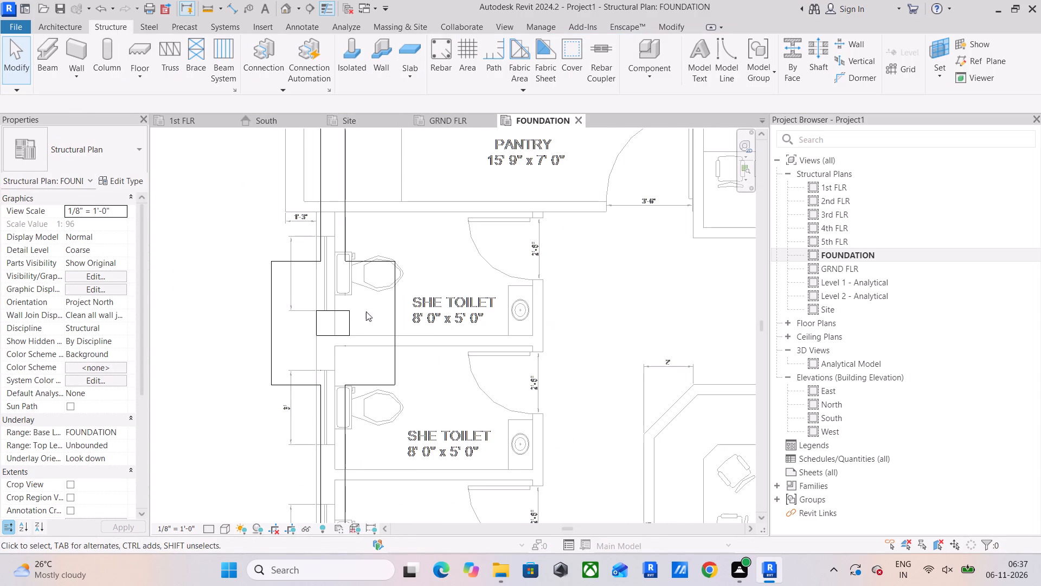
pyautogui.scroll(-6, 399, 291)
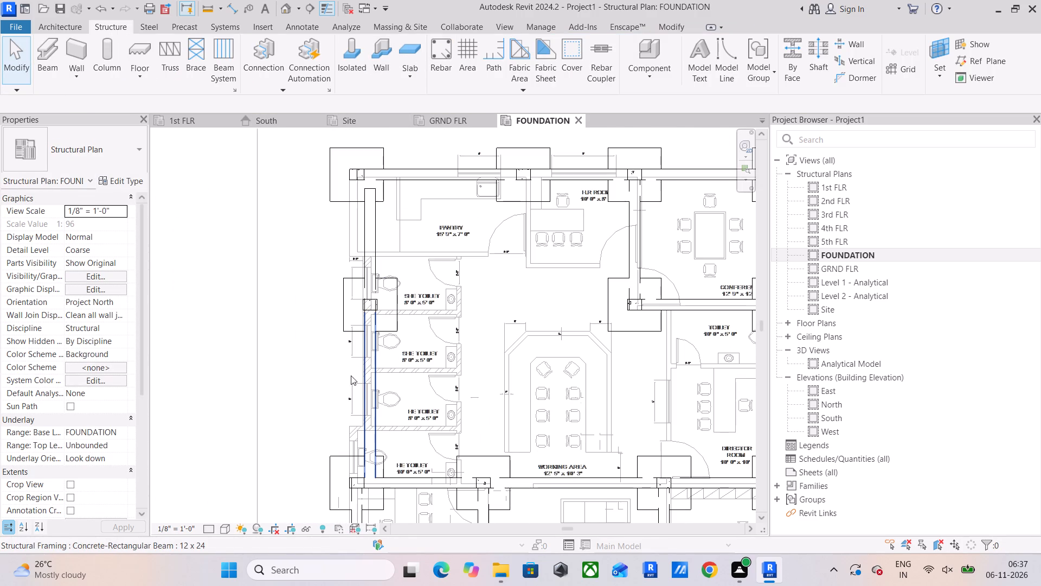
pyautogui.click(364, 381)
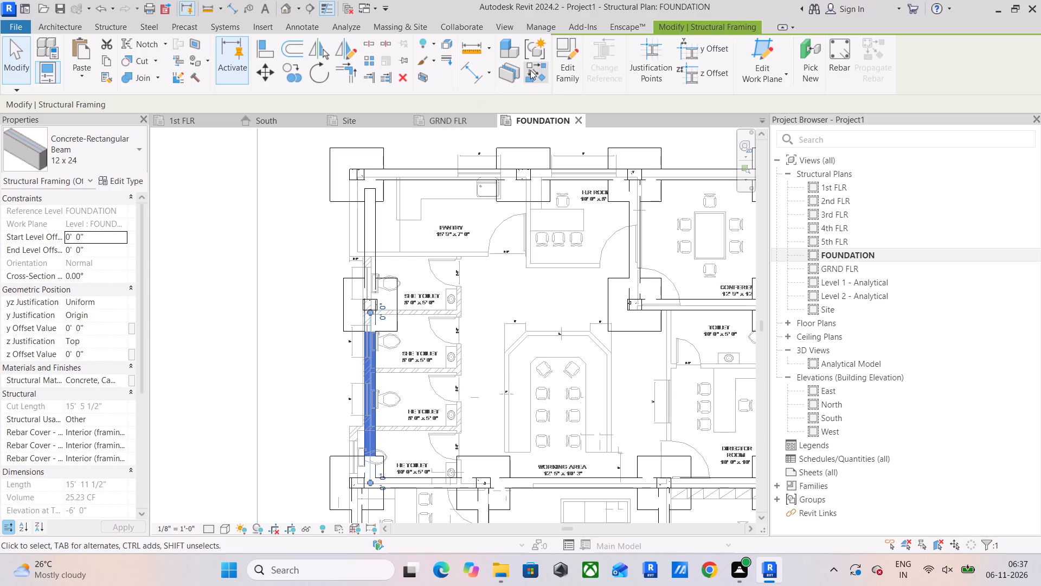
pyautogui.click(533, 68)
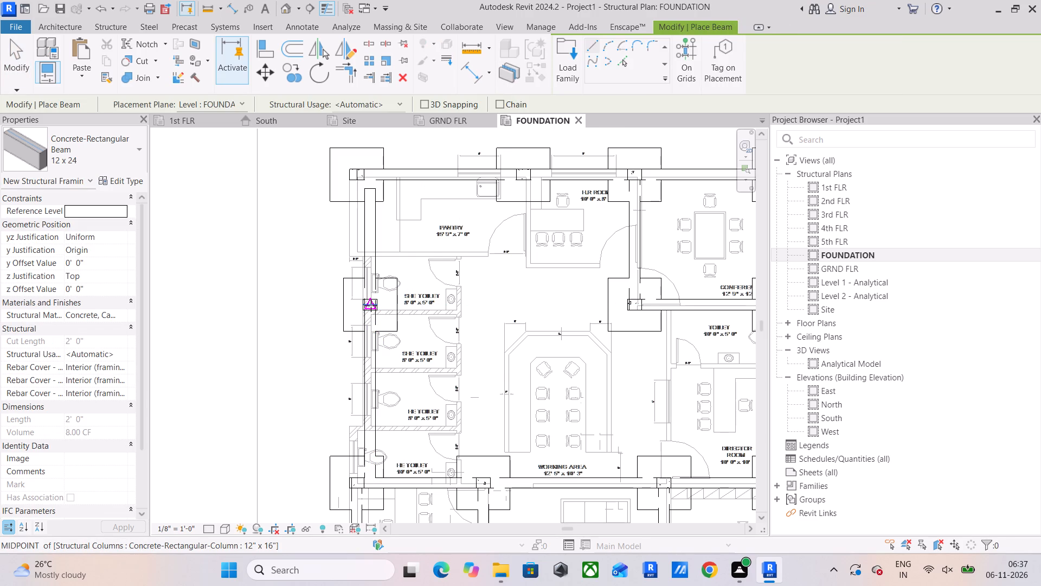
pyautogui.click(371, 305)
pyautogui.click(636, 303)
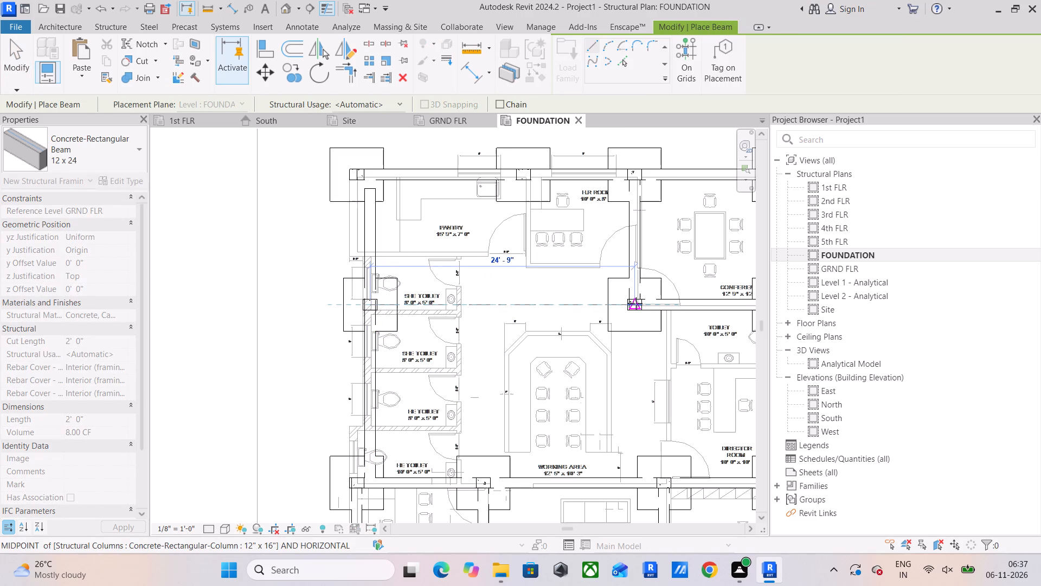
pyautogui.press('Escape')
pyautogui.scroll(-3, 552, 297)
pyautogui.moveTo(552, 297); pyautogui.dragTo(439, 307, button='middle')
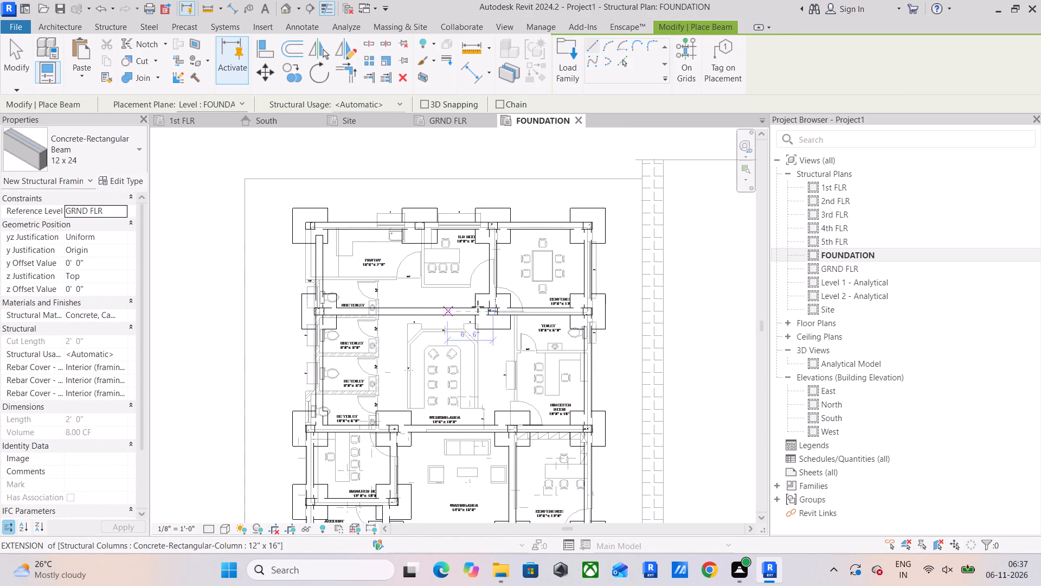
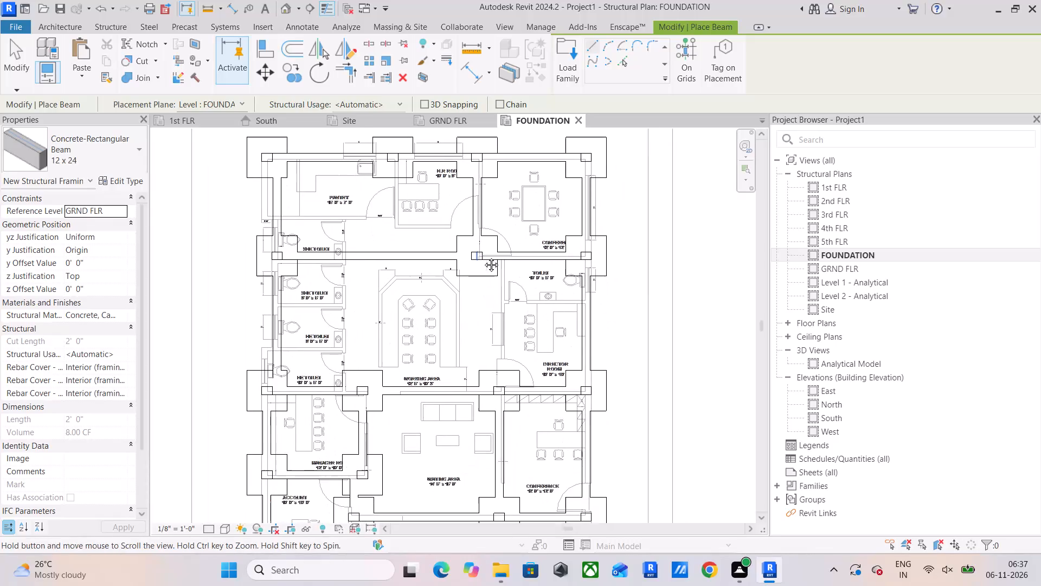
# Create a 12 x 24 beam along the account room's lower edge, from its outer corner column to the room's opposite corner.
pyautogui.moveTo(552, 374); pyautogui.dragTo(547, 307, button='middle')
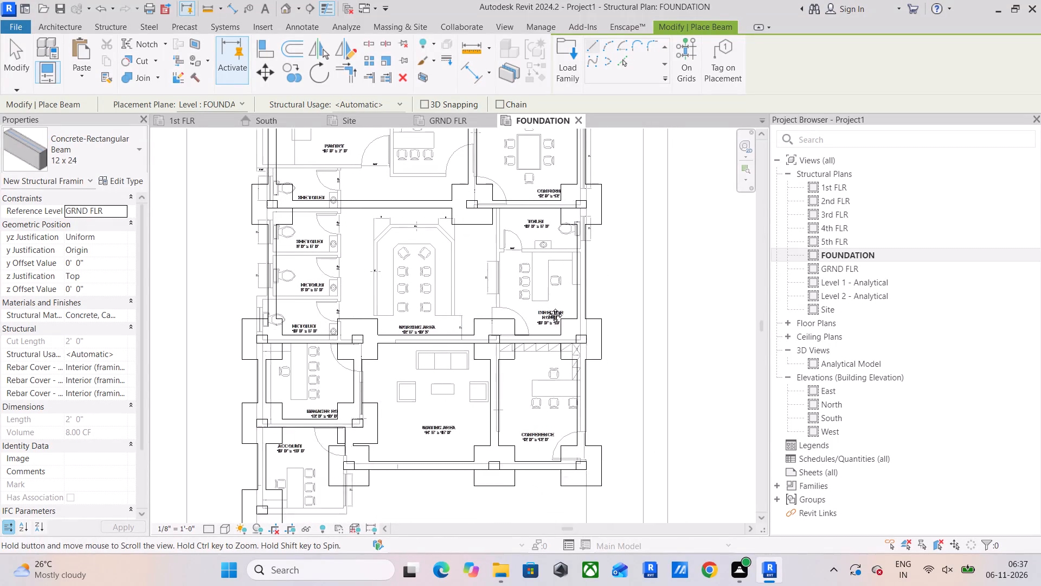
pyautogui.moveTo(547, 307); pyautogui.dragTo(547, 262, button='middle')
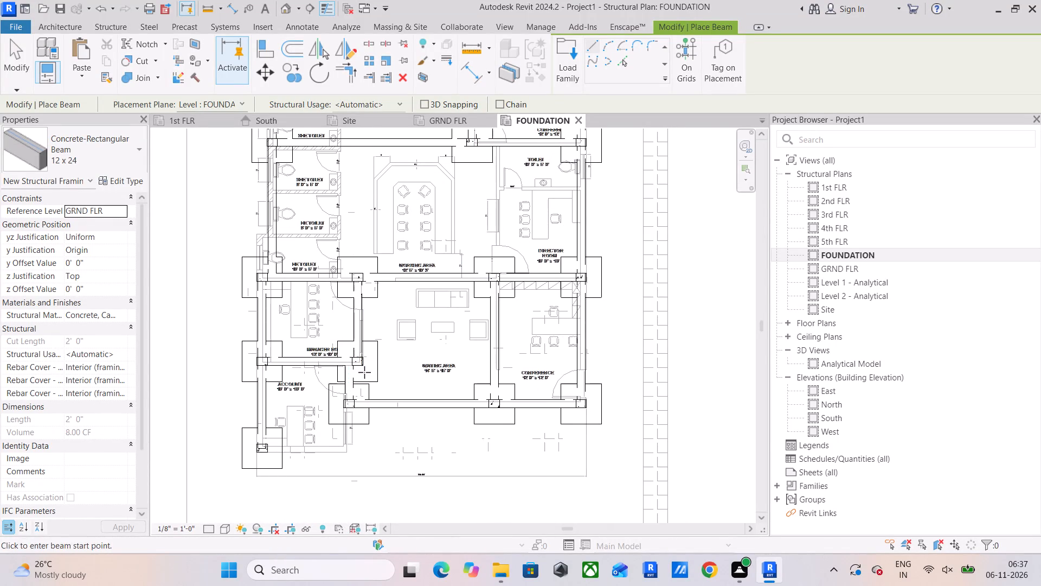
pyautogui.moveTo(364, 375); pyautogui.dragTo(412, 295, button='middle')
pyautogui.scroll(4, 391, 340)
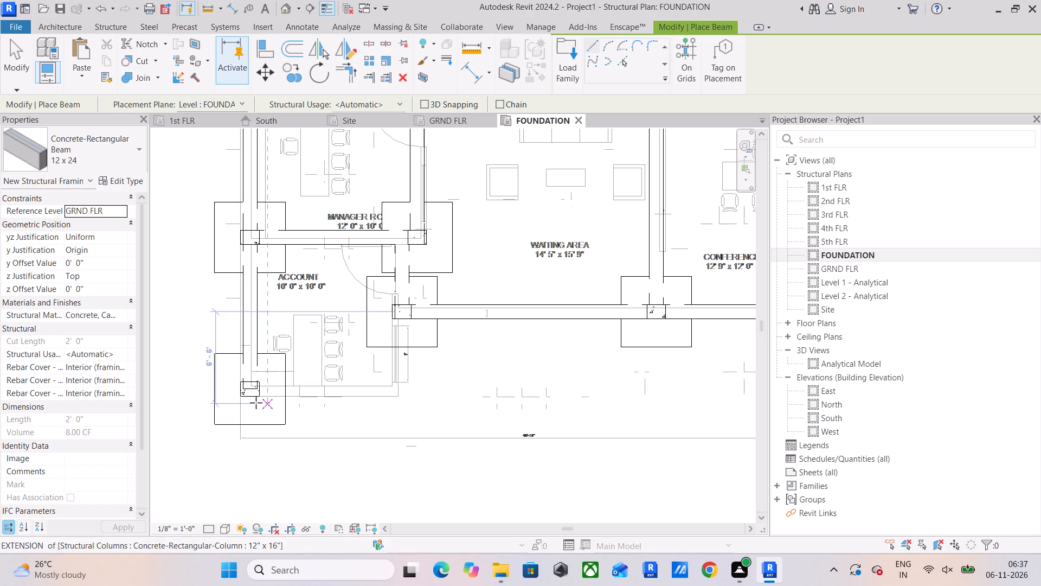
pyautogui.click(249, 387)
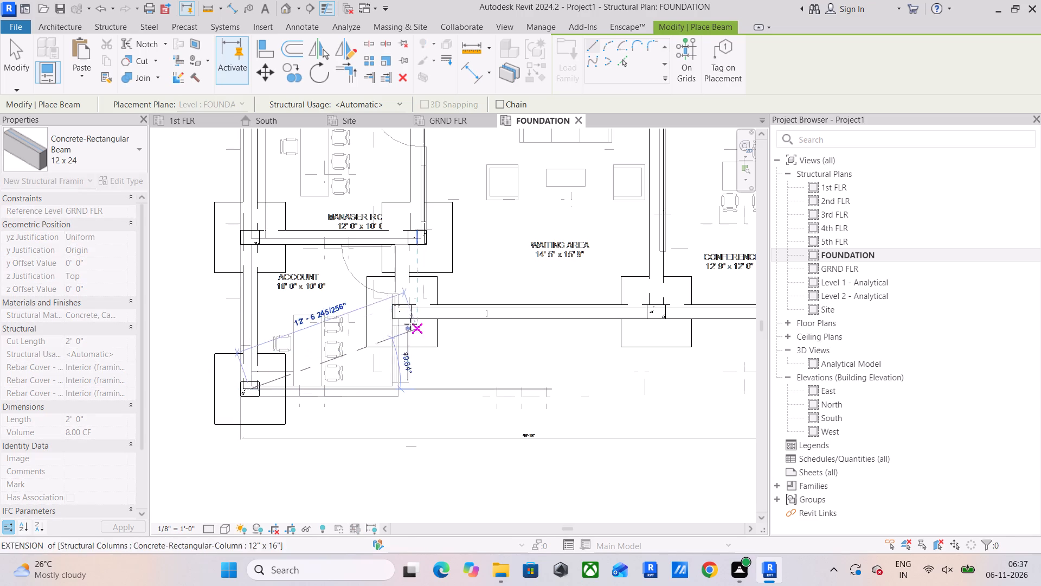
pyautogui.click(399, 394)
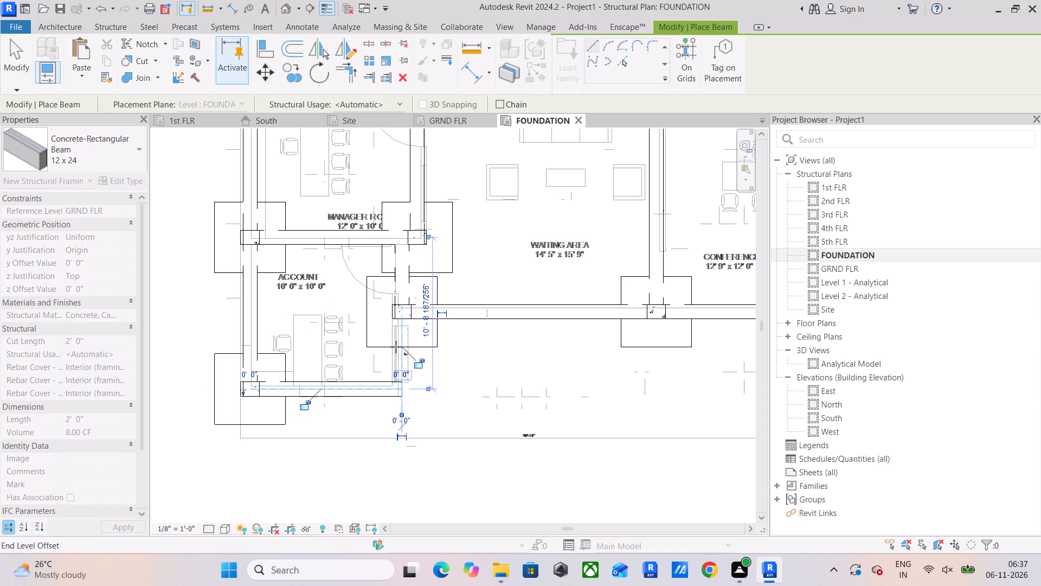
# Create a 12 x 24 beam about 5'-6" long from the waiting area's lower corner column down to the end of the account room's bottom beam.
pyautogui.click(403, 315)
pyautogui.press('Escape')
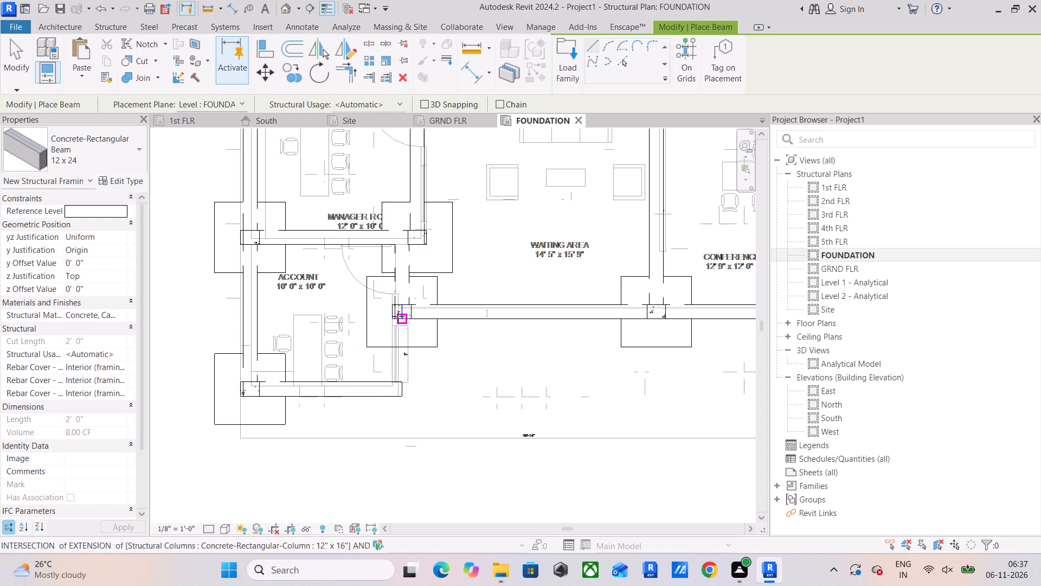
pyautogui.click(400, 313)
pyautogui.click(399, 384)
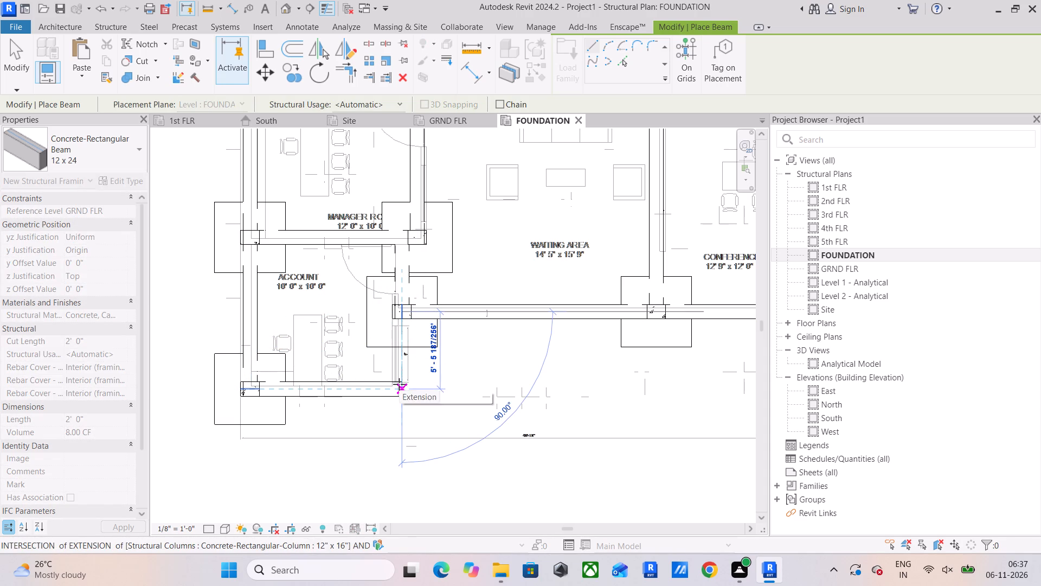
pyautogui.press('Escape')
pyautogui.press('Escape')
# Select all 12 x 24 beams and, in the South elevation with Constrain off, move them straight up 6'-0" to the GRND FLR level.
pyautogui.scroll(-4, 502, 358)
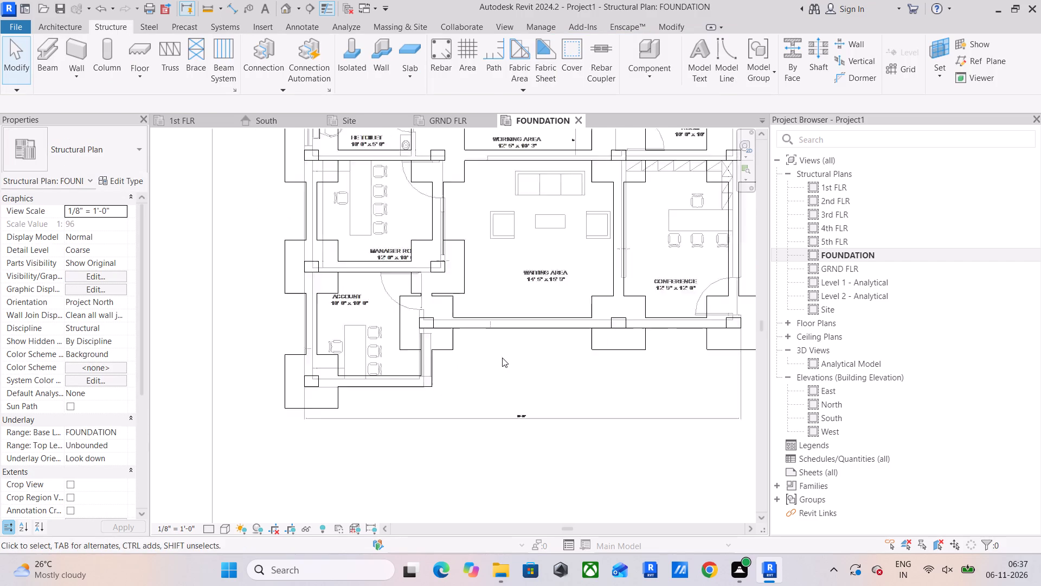
pyautogui.moveTo(511, 356); pyautogui.dragTo(446, 397, button='middle')
pyautogui.scroll(4, 355, 348)
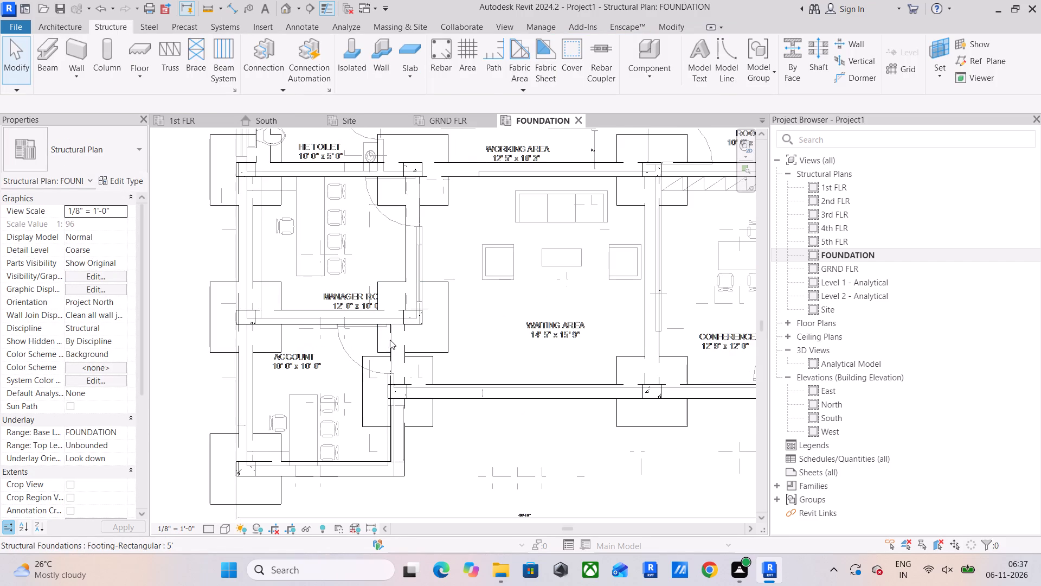
pyautogui.scroll(-8, 393, 339)
pyautogui.moveTo(446, 339); pyautogui.dragTo(440, 358, button='middle')
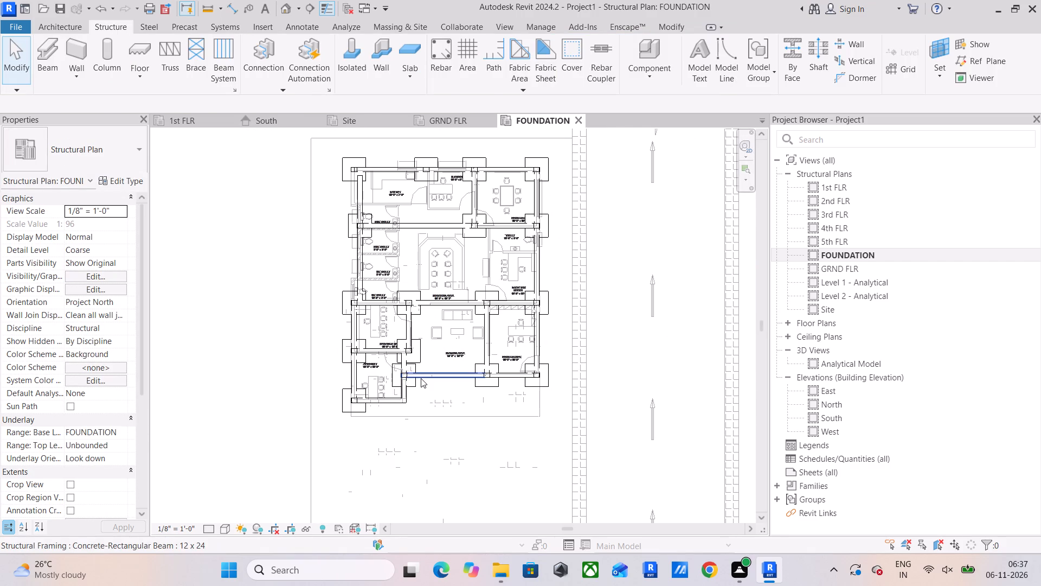
pyautogui.click(416, 378)
pyautogui.press('s')
pyautogui.press('a')
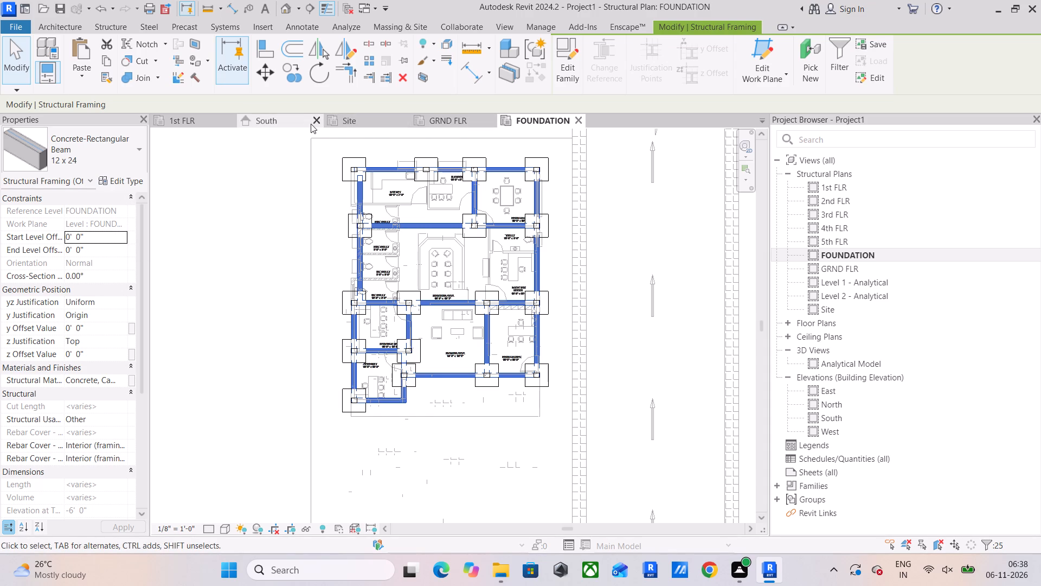
pyautogui.click(280, 124)
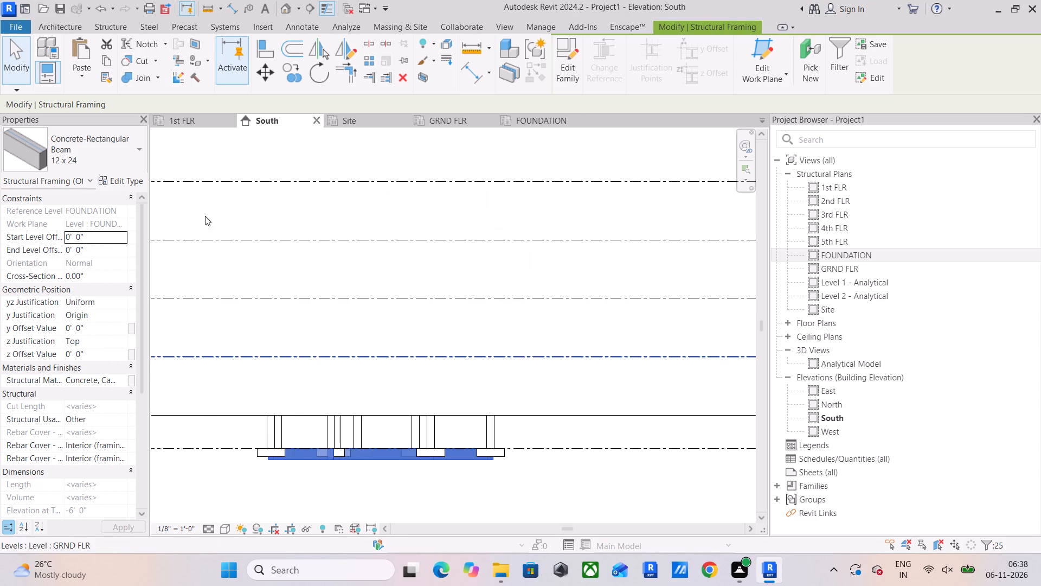
pyautogui.click(267, 63)
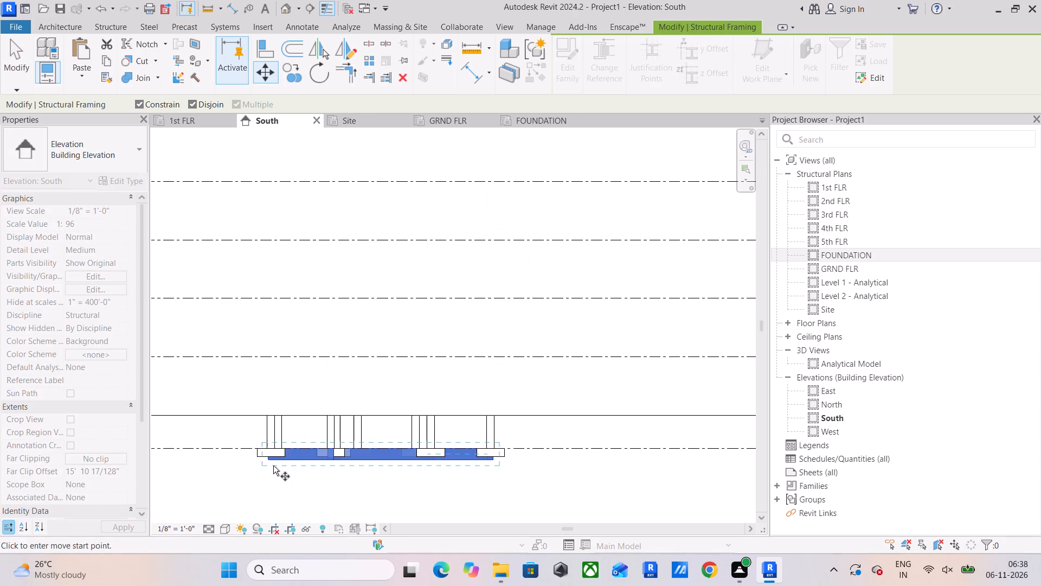
pyautogui.scroll(10, 271, 461)
pyautogui.click(260, 421)
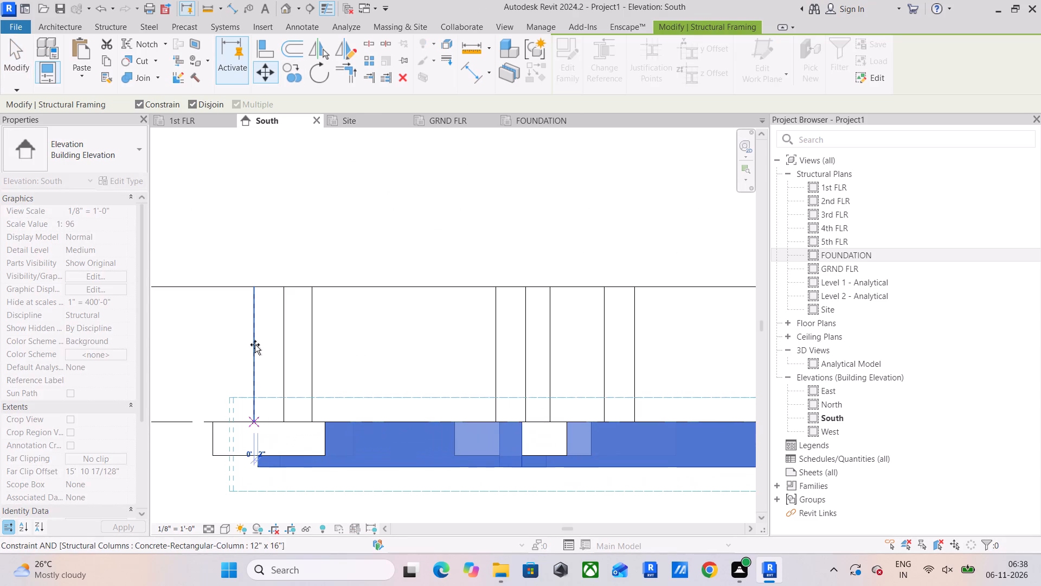
pyautogui.click(138, 101)
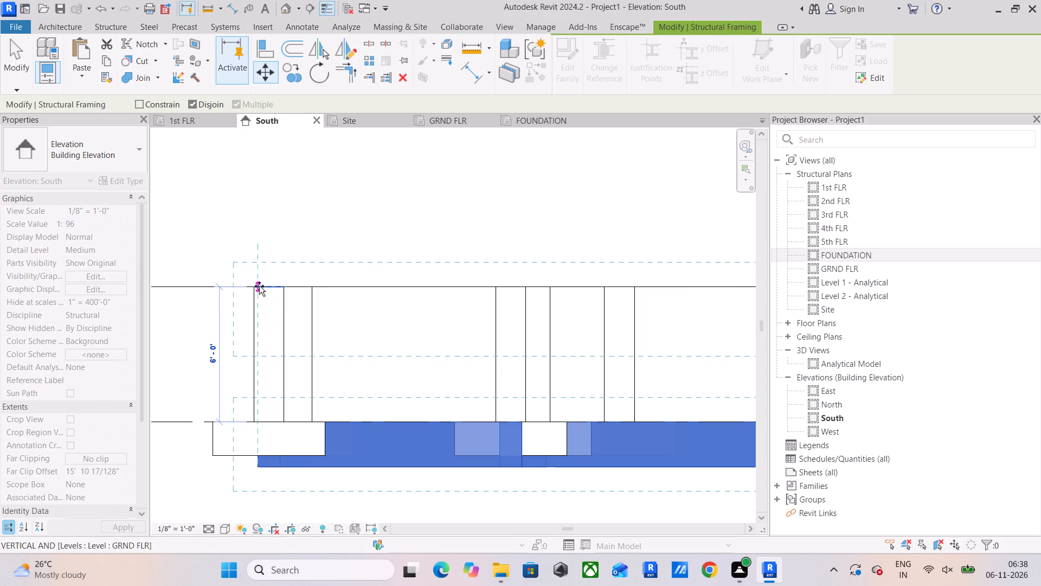
pyautogui.click(259, 286)
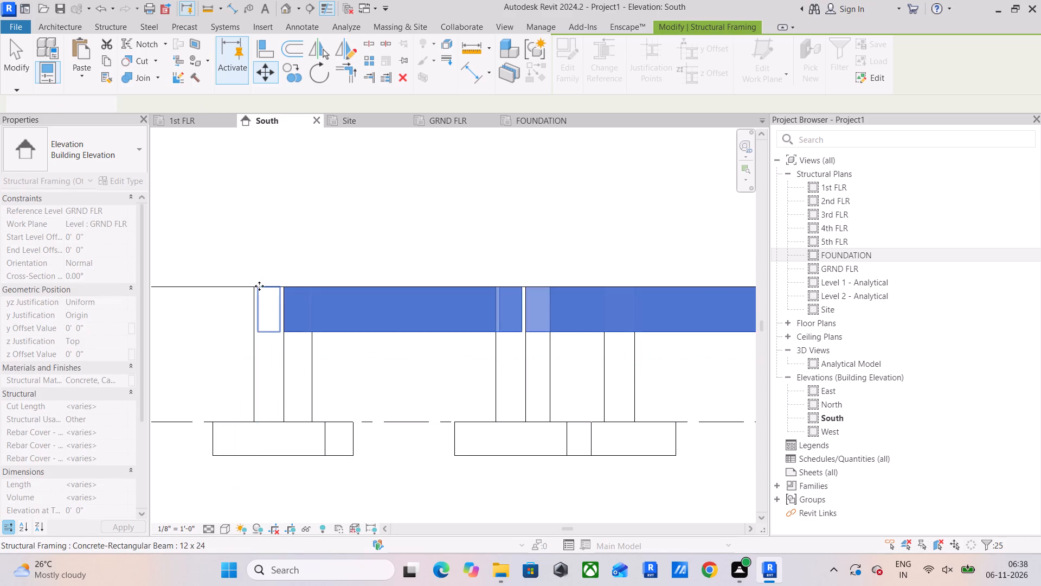
pyautogui.scroll(4, 273, 309)
pyautogui.scroll(-5, 289, 308)
pyautogui.press('Escape')
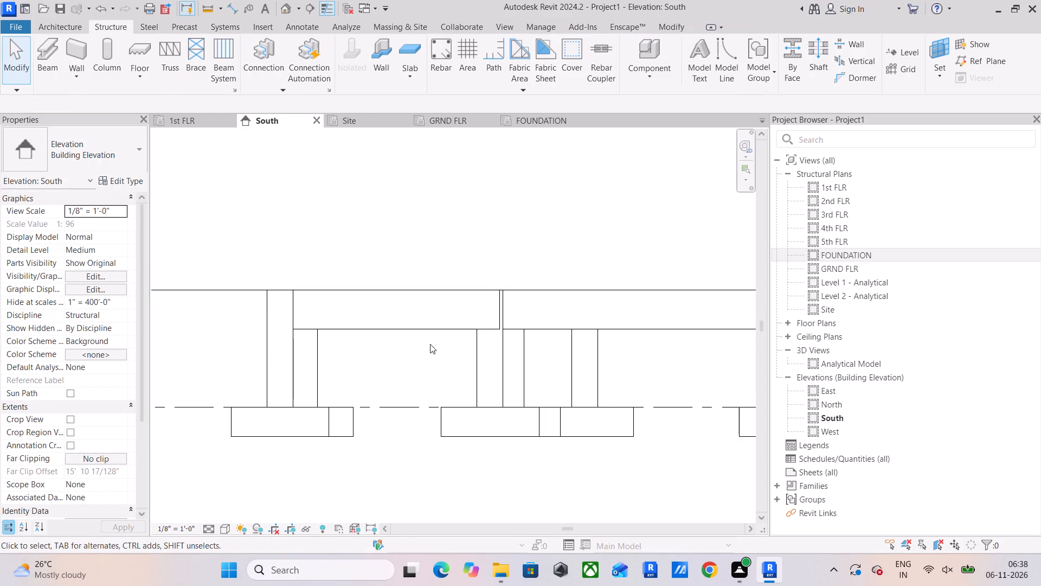
pyautogui.scroll(-8, 430, 344)
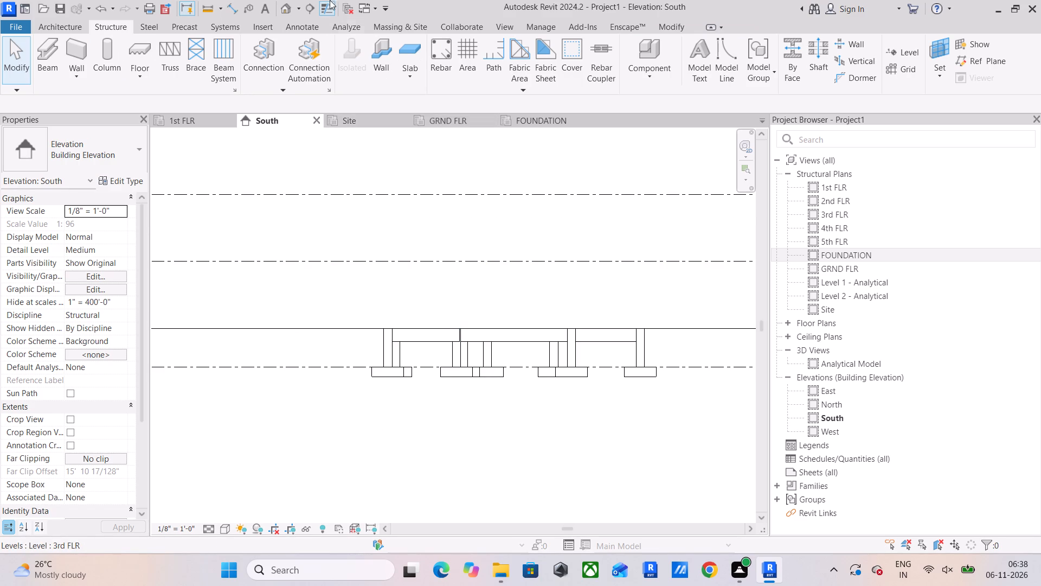
# Open the default 3D view and temporarily hide the imported office building.dwg plan.
pyautogui.click(286, 8)
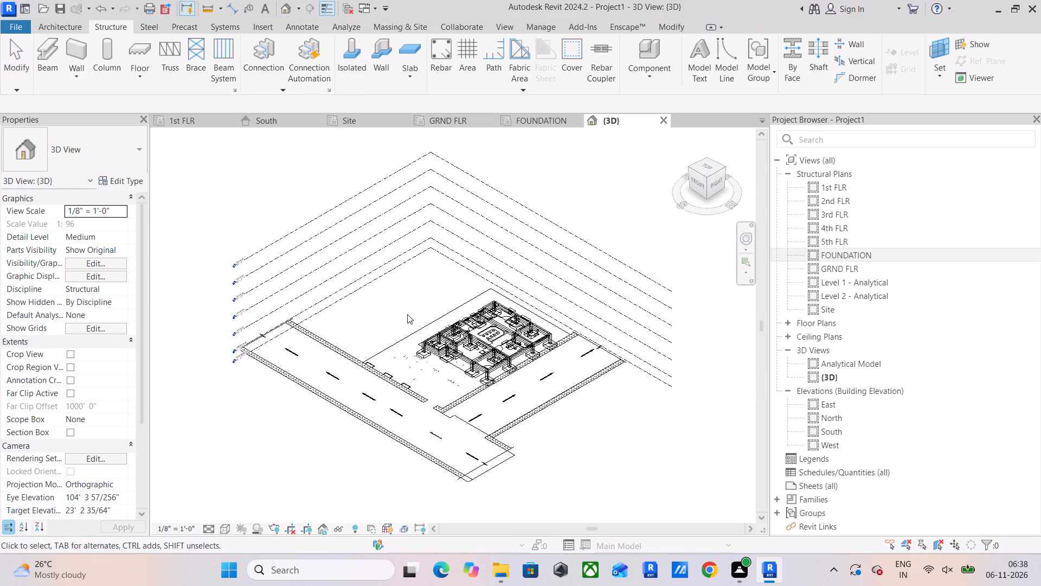
pyautogui.scroll(10, 498, 364)
pyautogui.keyDown('shift'); pyautogui.moveTo(373, 352); pyautogui.dragTo(477, 343, button='middle'); pyautogui.keyUp('shift')
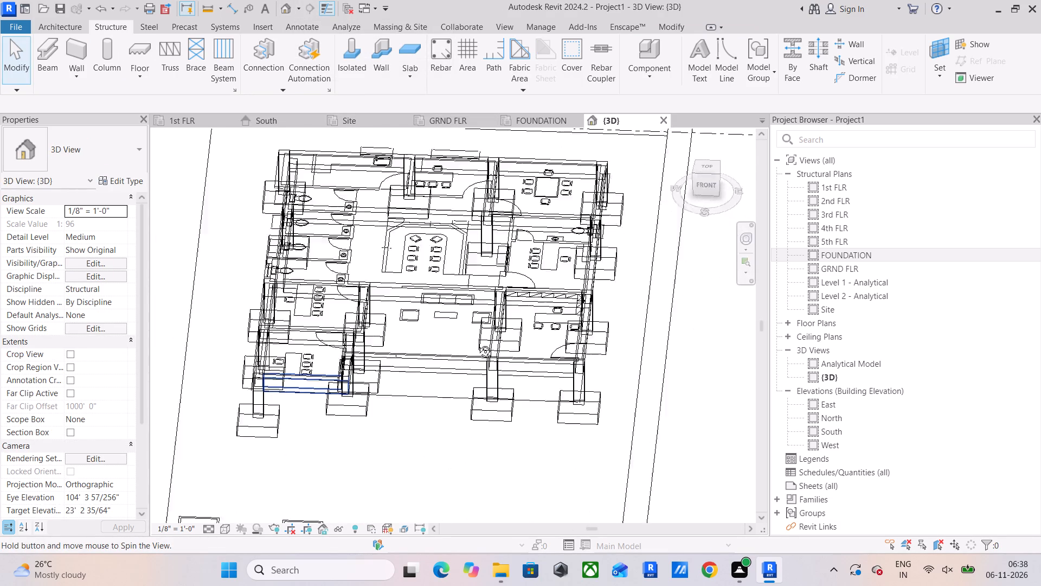
pyautogui.keyDown('shift'); pyautogui.moveTo(477, 343); pyautogui.dragTo(566, 326, button='middle'); pyautogui.keyUp('shift')
pyautogui.click(610, 349)
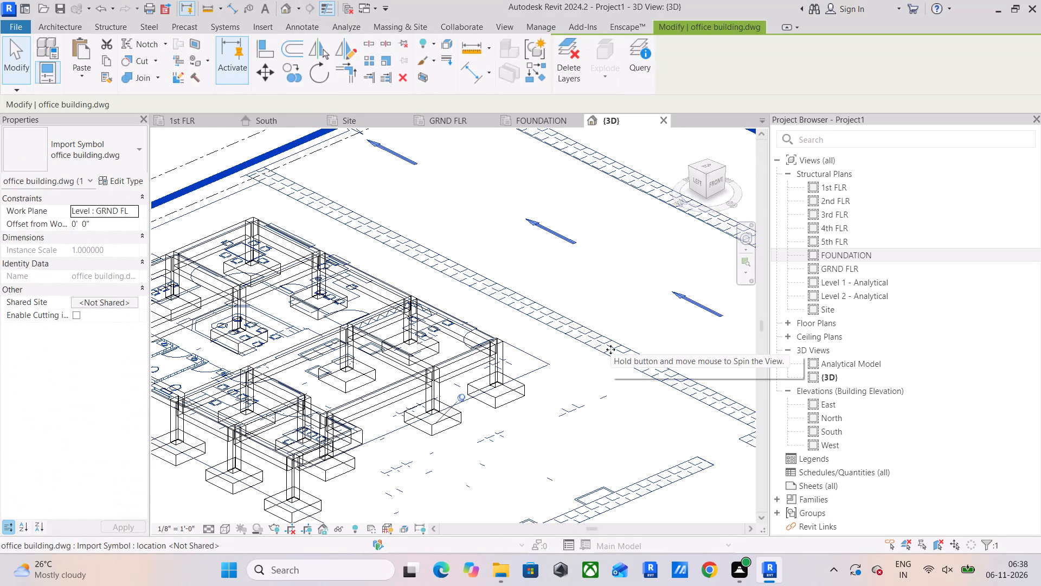
pyautogui.write('HH')
# Set the 3D view's visual style to Hidden Line.
pyautogui.scroll(-2, 350, 460)
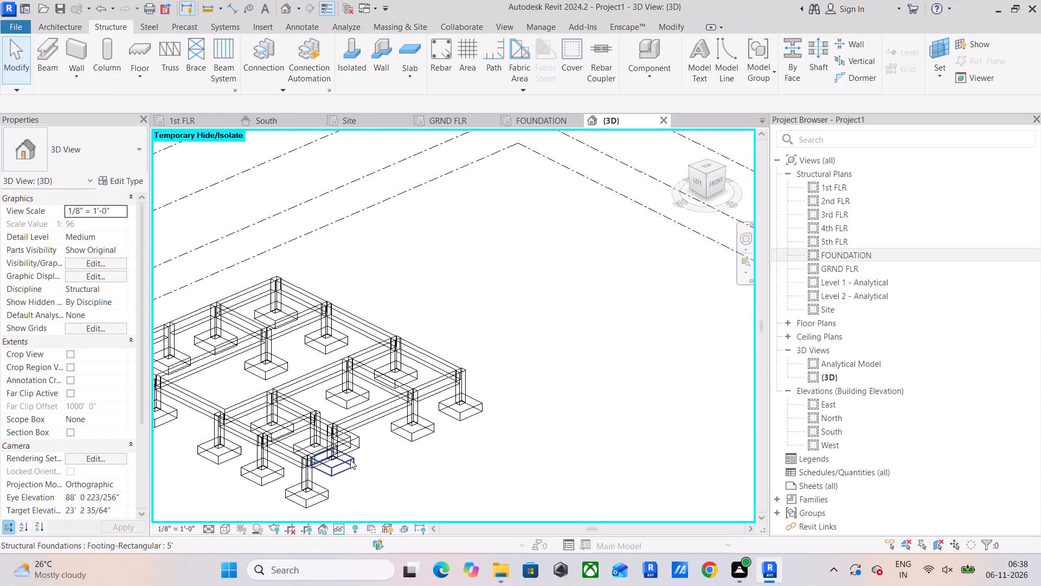
pyautogui.scroll(-1, 350, 460)
pyautogui.moveTo(369, 450); pyautogui.dragTo(460, 393, button='middle')
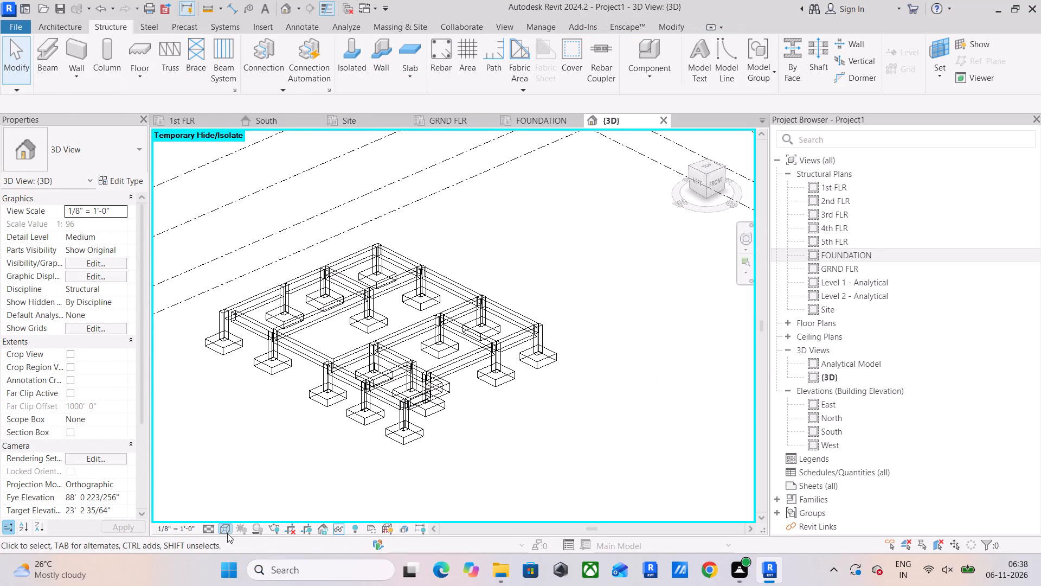
pyautogui.click(227, 533)
pyautogui.click(255, 456)
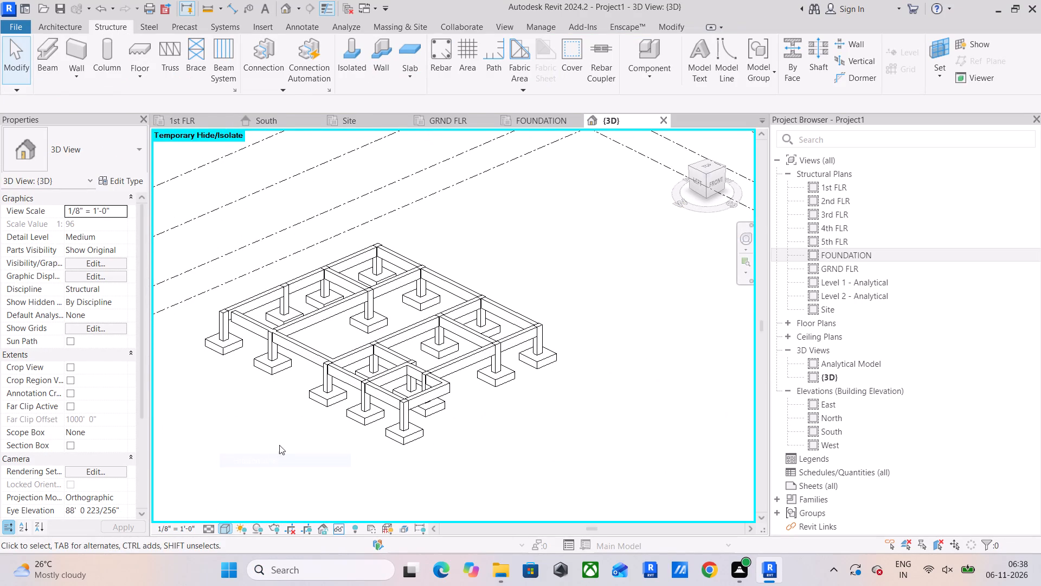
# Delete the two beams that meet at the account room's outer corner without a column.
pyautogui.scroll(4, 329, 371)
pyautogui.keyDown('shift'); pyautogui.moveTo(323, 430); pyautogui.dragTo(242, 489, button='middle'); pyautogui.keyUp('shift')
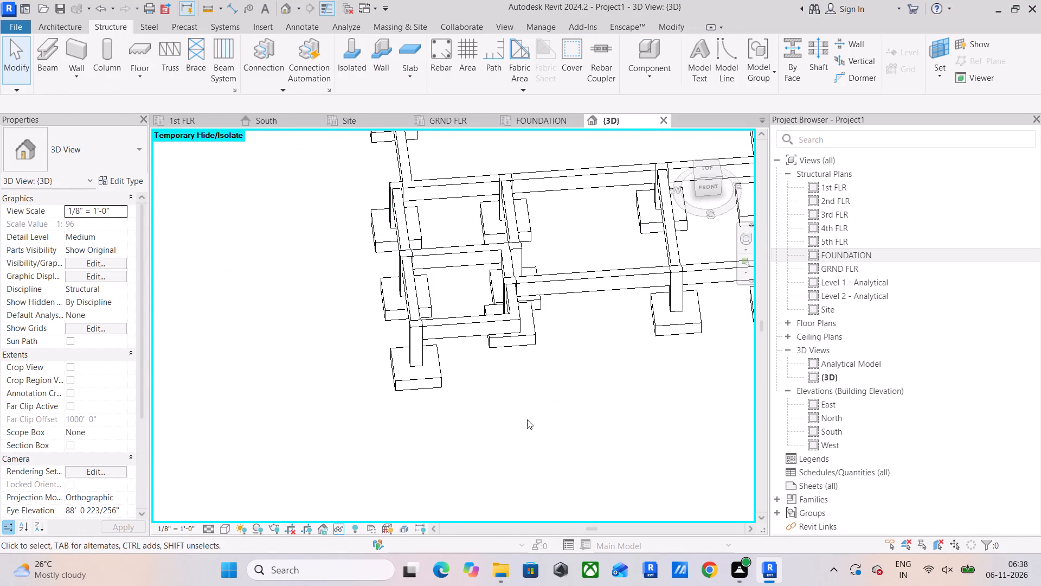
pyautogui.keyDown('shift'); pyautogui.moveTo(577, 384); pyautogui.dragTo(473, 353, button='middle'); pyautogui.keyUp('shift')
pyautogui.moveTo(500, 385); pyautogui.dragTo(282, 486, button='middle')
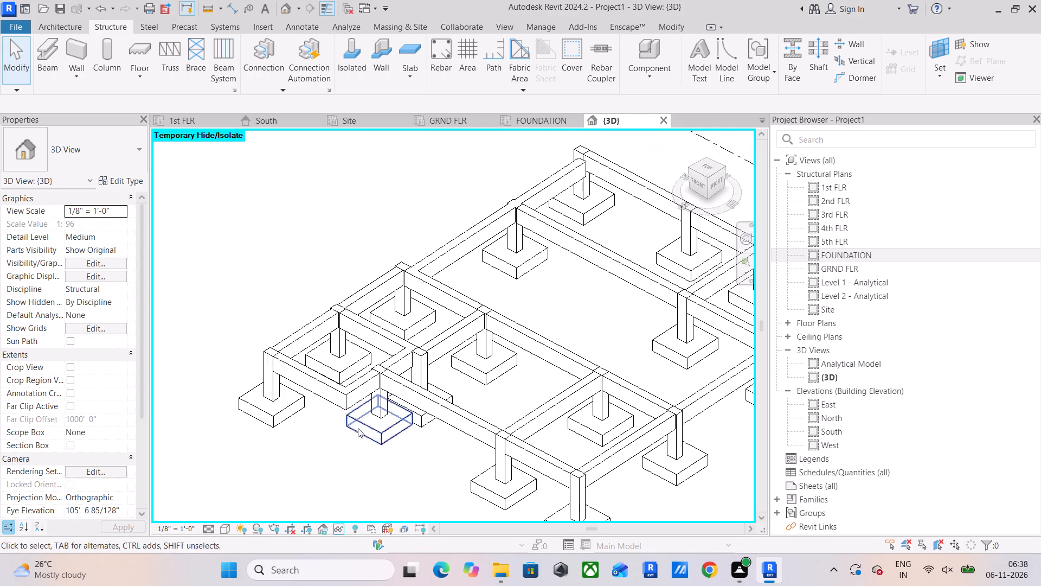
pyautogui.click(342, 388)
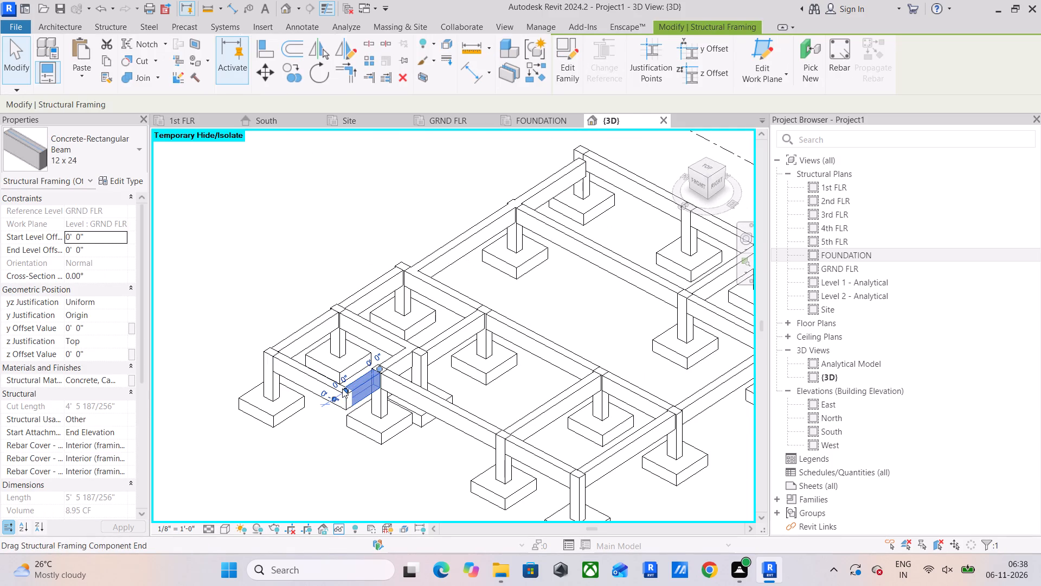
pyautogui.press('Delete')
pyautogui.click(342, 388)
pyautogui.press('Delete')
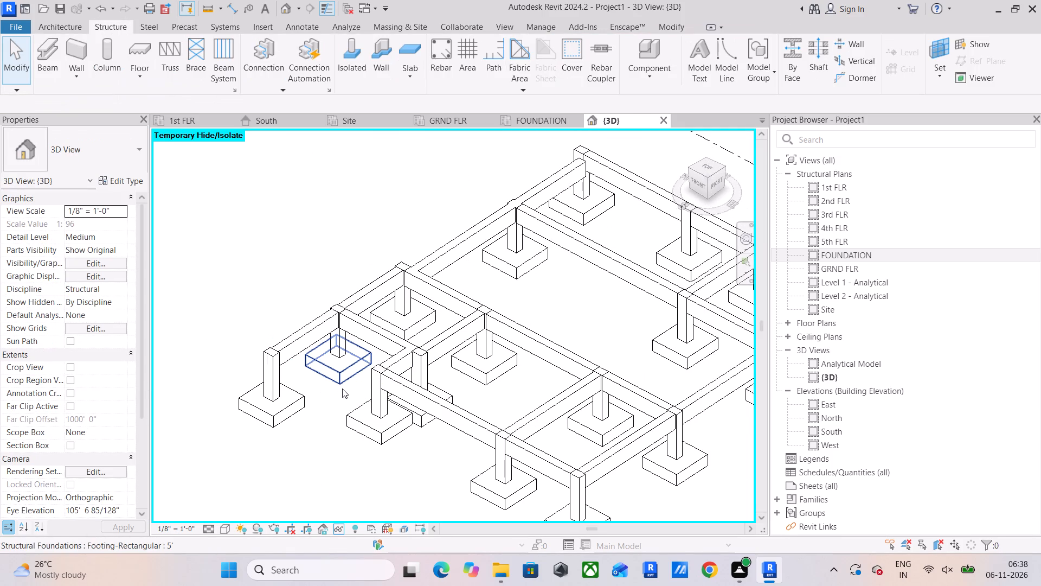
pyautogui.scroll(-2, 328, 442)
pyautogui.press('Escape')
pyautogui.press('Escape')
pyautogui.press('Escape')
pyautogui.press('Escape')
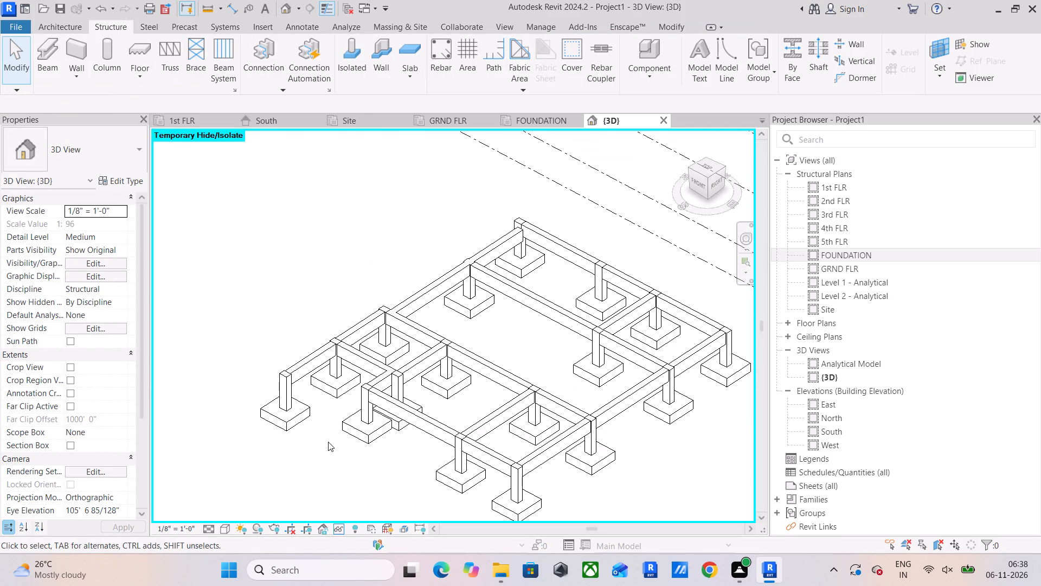
# Delete the short beam between the manager room's lower inner column and the waiting area's lower corner column.
pyautogui.scroll(-2, 328, 442)
pyautogui.keyDown('shift'); pyautogui.moveTo(343, 448); pyautogui.dragTo(585, 429, button='middle'); pyautogui.keyUp('shift')
pyautogui.moveTo(388, 457); pyautogui.dragTo(523, 373, button='middle')
pyautogui.keyDown('shift'); pyautogui.moveTo(433, 404); pyautogui.dragTo(271, 437, button='middle'); pyautogui.keyUp('shift')
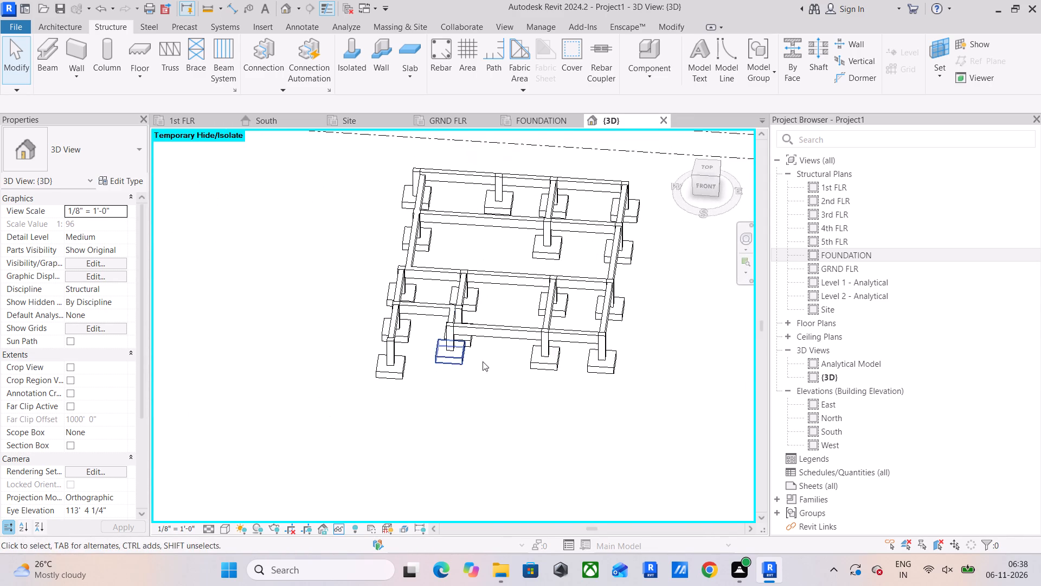
pyautogui.moveTo(481, 365); pyautogui.dragTo(451, 420, button='middle')
pyautogui.scroll(-2, 513, 382)
pyautogui.keyDown('shift'); pyautogui.moveTo(548, 384); pyautogui.dragTo(424, 399, button='middle'); pyautogui.keyUp('shift')
pyautogui.moveTo(443, 406); pyautogui.dragTo(350, 467, button='middle')
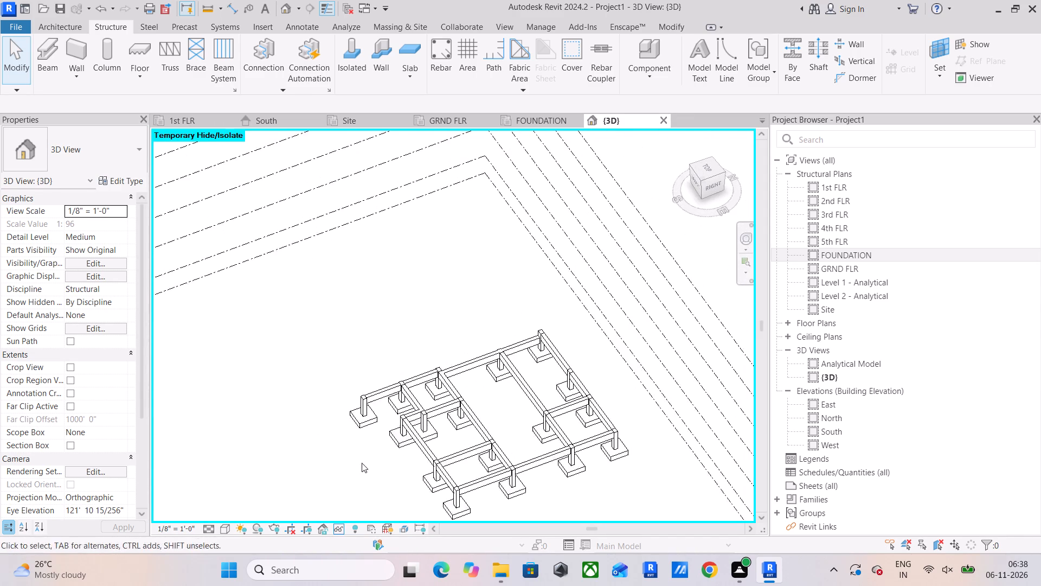
pyautogui.scroll(10, 439, 414)
pyautogui.keyDown('shift'); pyautogui.moveTo(421, 470); pyautogui.dragTo(441, 482, button='middle'); pyautogui.keyUp('shift')
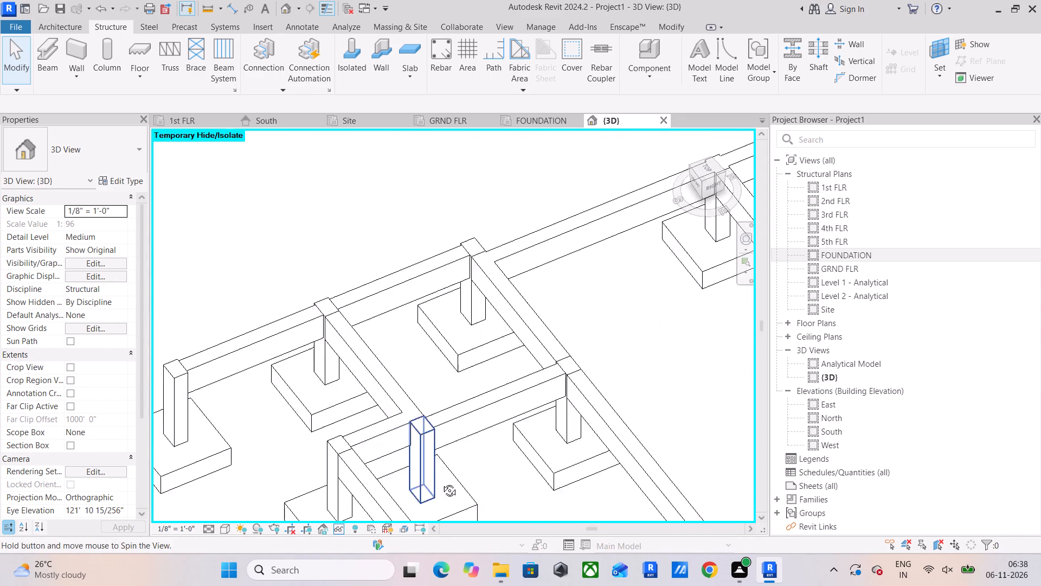
pyautogui.keyDown('shift'); pyautogui.moveTo(441, 482); pyautogui.dragTo(552, 484, button='middle'); pyautogui.keyUp('shift')
pyautogui.scroll(1, 552, 482)
pyautogui.scroll(-3, 536, 476)
pyautogui.moveTo(536, 475); pyautogui.dragTo(577, 429, button='middle')
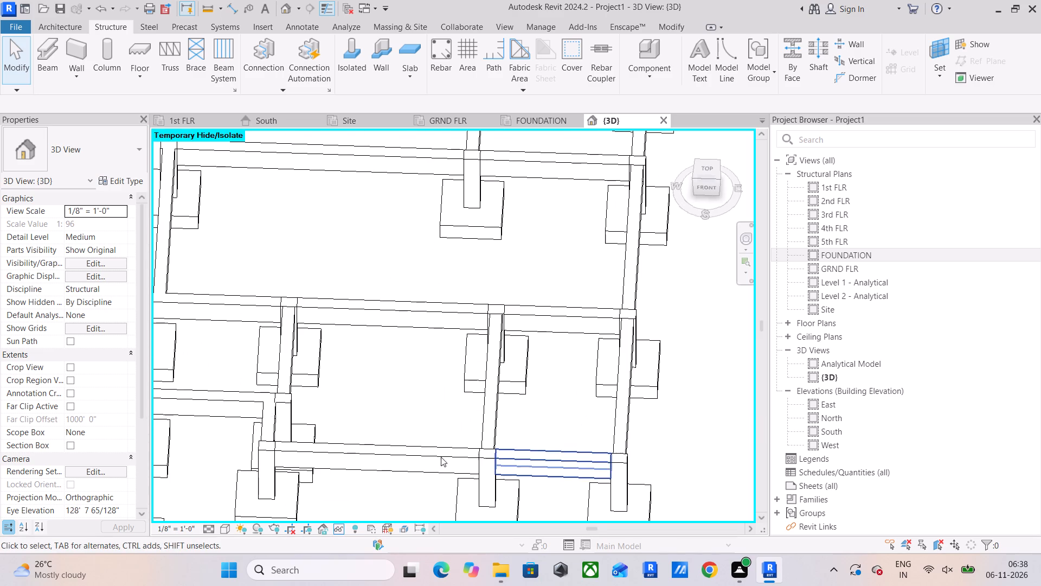
pyautogui.click(268, 425)
pyautogui.press('Delete')
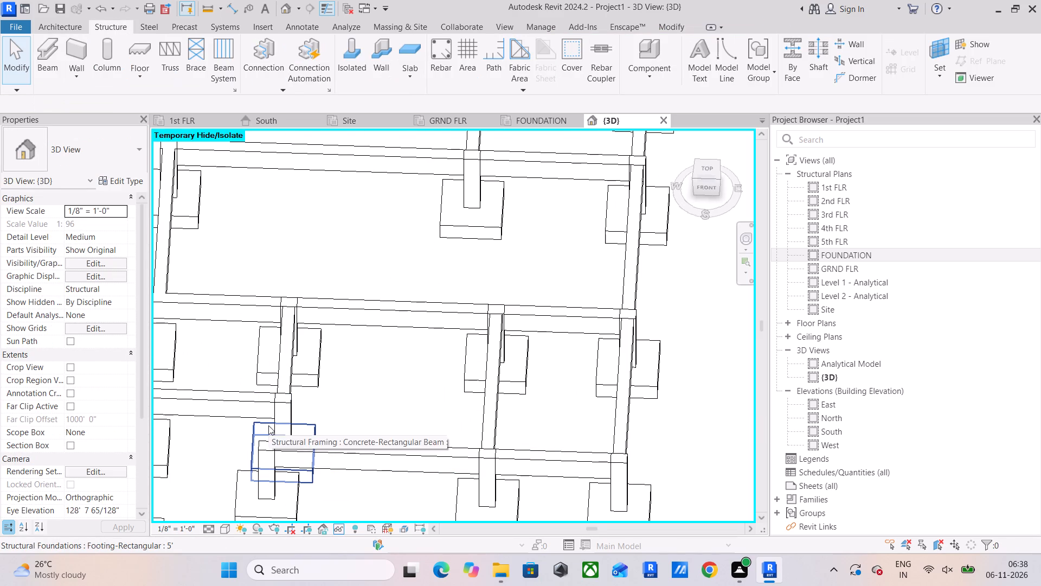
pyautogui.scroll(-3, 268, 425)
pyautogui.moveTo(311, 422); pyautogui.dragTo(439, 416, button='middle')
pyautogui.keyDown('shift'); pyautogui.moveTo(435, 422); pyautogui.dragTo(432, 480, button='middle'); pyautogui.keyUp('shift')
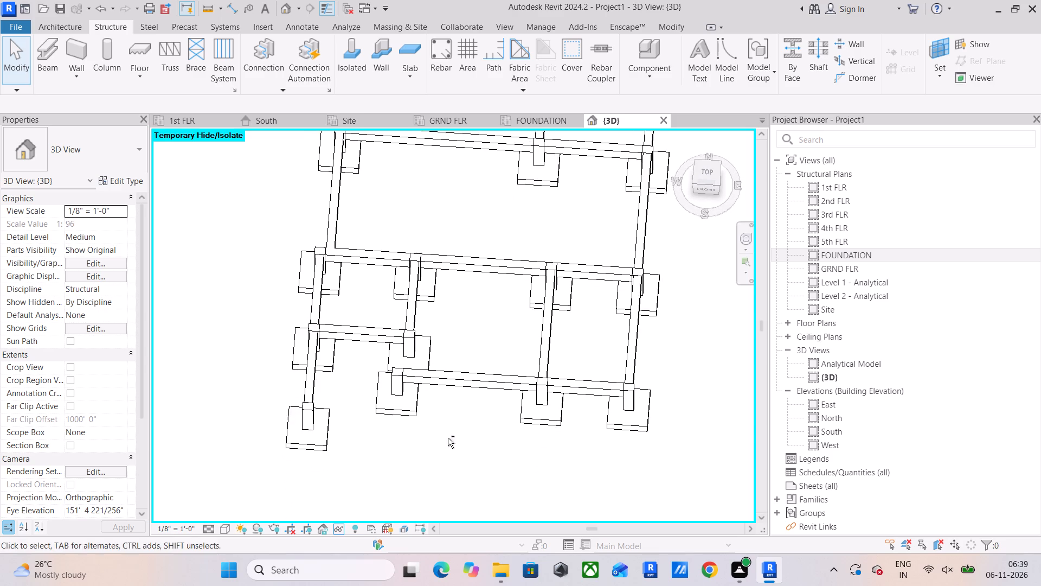
# Examine the beam, column and footing layout from several angles in the 3D view for misplaced or unconnected beams.
pyautogui.moveTo(433, 425); pyautogui.dragTo(402, 494, button='middle')
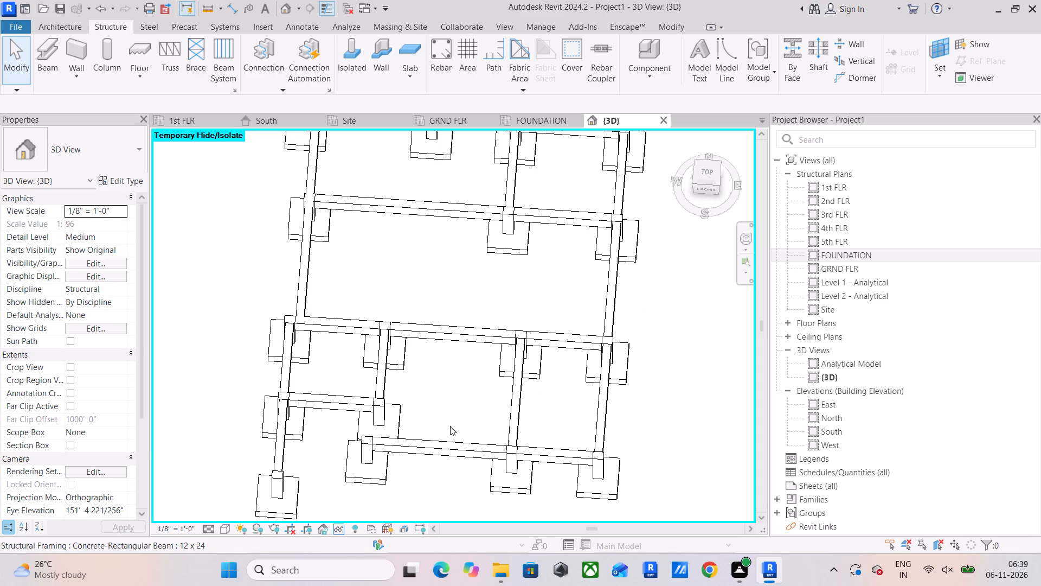
pyautogui.scroll(-2, 534, 340)
pyautogui.moveTo(529, 346); pyautogui.dragTo(483, 421, button='middle')
pyautogui.keyDown('shift'); pyautogui.moveTo(551, 382); pyautogui.dragTo(443, 333, button='middle'); pyautogui.keyUp('shift')
pyautogui.moveTo(475, 412); pyautogui.dragTo(439, 296, button='middle')
pyautogui.scroll(4, 417, 333)
pyautogui.scroll(2, 394, 294)
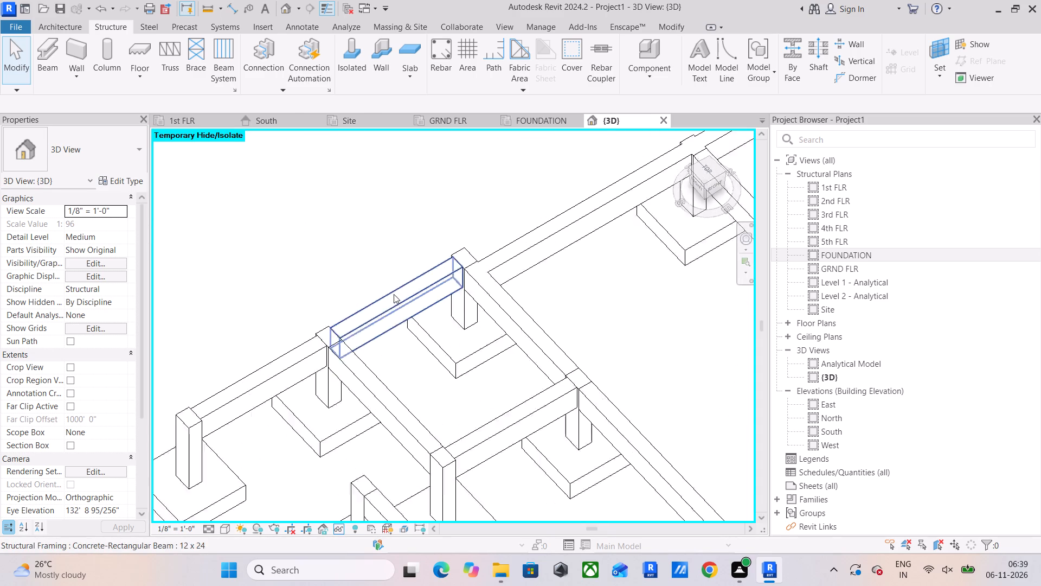
pyautogui.scroll(3, 394, 294)
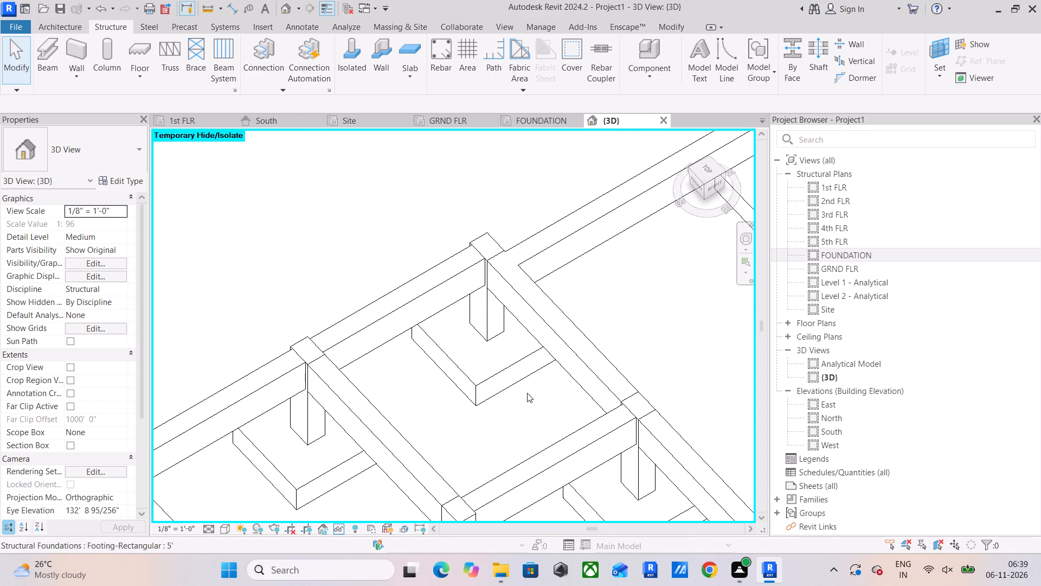
pyautogui.scroll(-4, 527, 393)
pyautogui.moveTo(487, 421); pyautogui.dragTo(414, 467, button='middle')
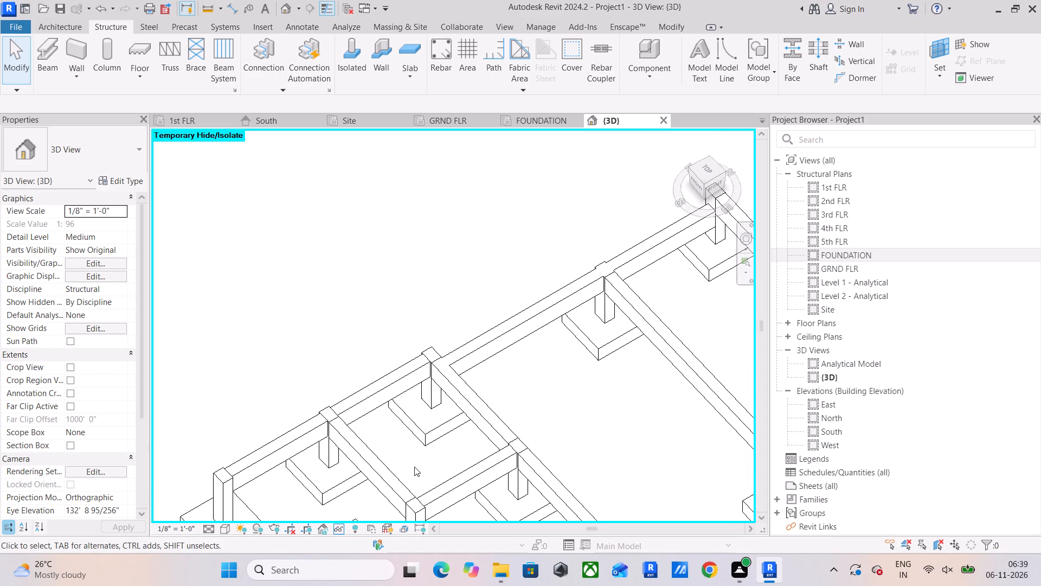
pyautogui.scroll(-3, 346, 461)
pyautogui.moveTo(403, 446); pyautogui.dragTo(406, 305, button='middle')
pyautogui.scroll(-4, 400, 322)
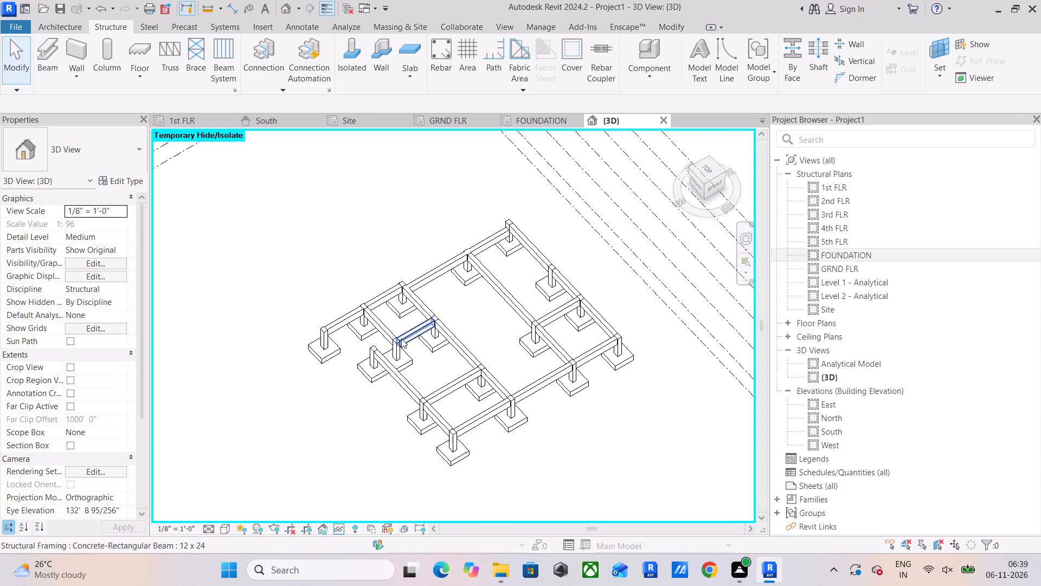
pyautogui.keyDown('shift'); pyautogui.moveTo(419, 381); pyautogui.dragTo(459, 371, button='middle'); pyautogui.keyUp('shift')
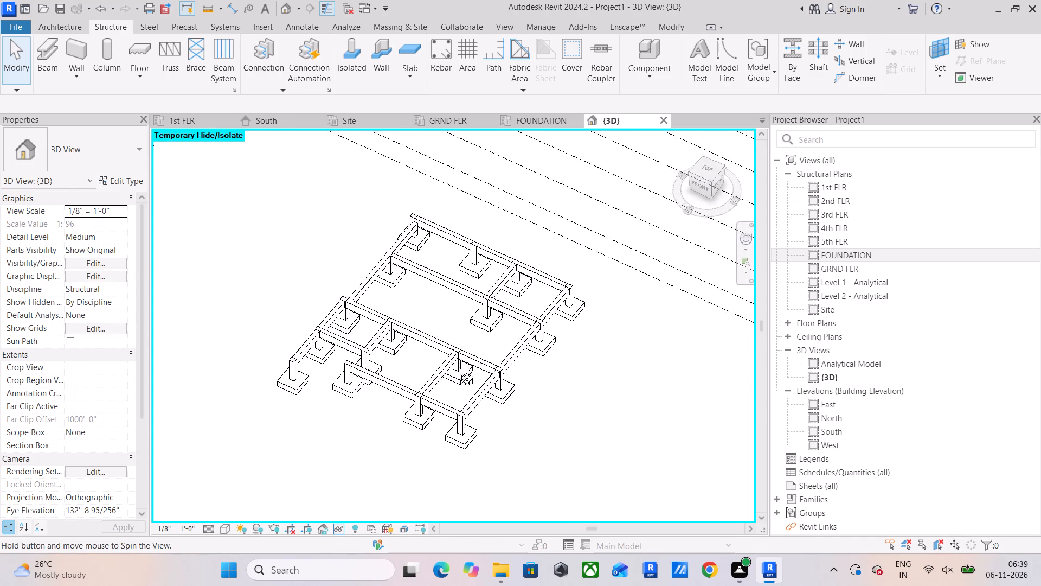
pyautogui.keyDown('shift'); pyautogui.moveTo(459, 371); pyautogui.dragTo(523, 349, button='middle'); pyautogui.keyUp('shift')
pyautogui.scroll(4, 381, 330)
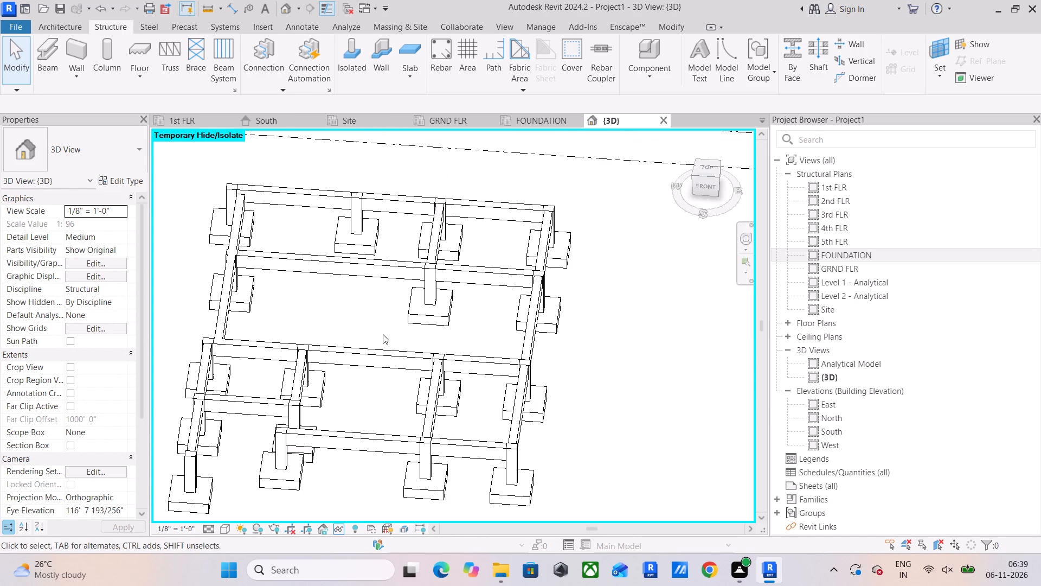
pyautogui.moveTo(389, 368); pyautogui.dragTo(451, 348, button='middle')
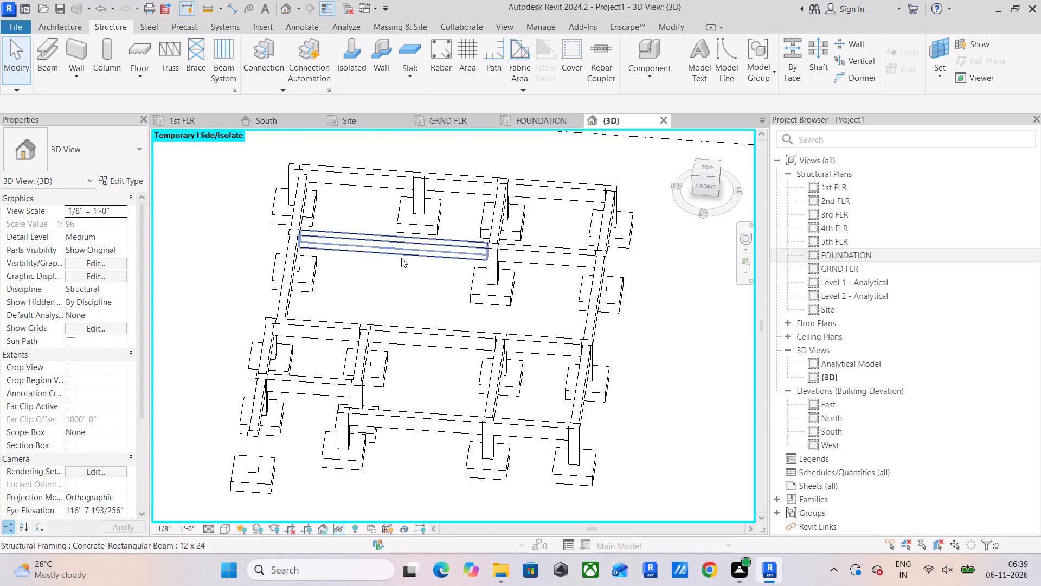
pyautogui.scroll(-2, 390, 322)
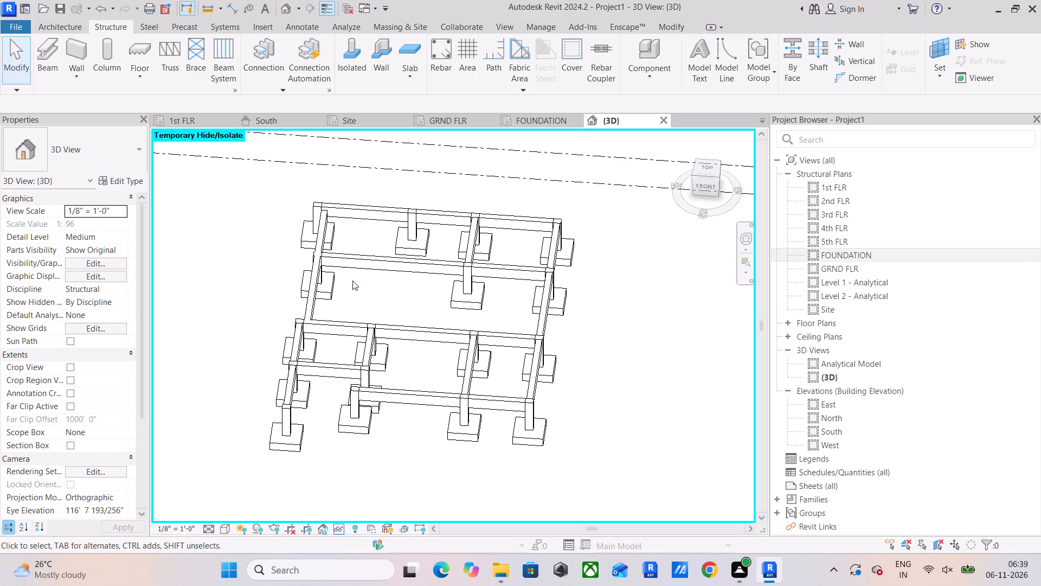
pyautogui.keyDown('shift'); pyautogui.moveTo(414, 355); pyautogui.dragTo(496, 261, button='middle'); pyautogui.keyUp('shift')
pyautogui.moveTo(415, 408); pyautogui.dragTo(515, 392, button='middle')
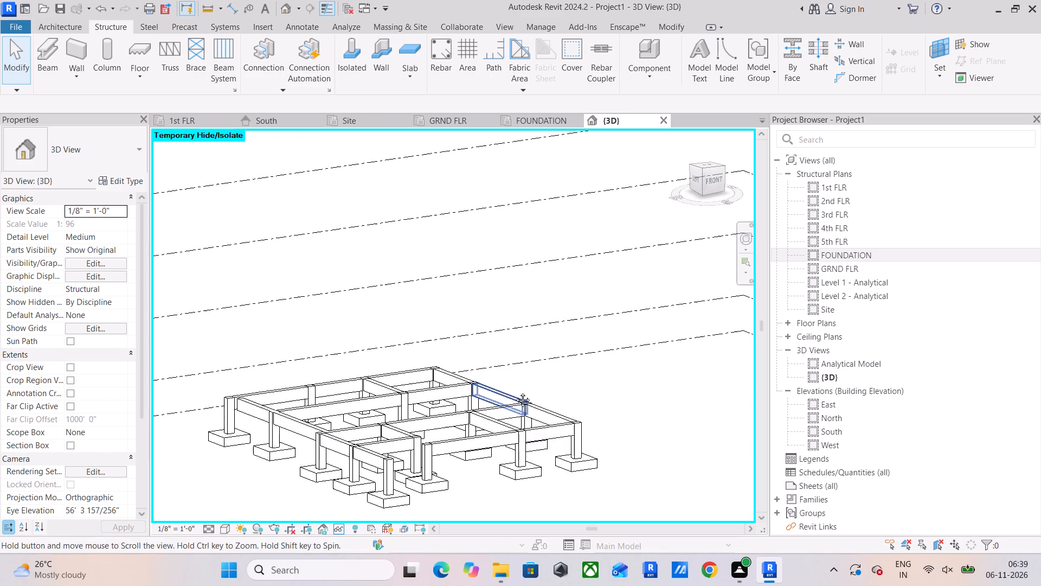
pyautogui.moveTo(515, 392); pyautogui.dragTo(517, 391, button='middle')
pyautogui.scroll(3, 389, 436)
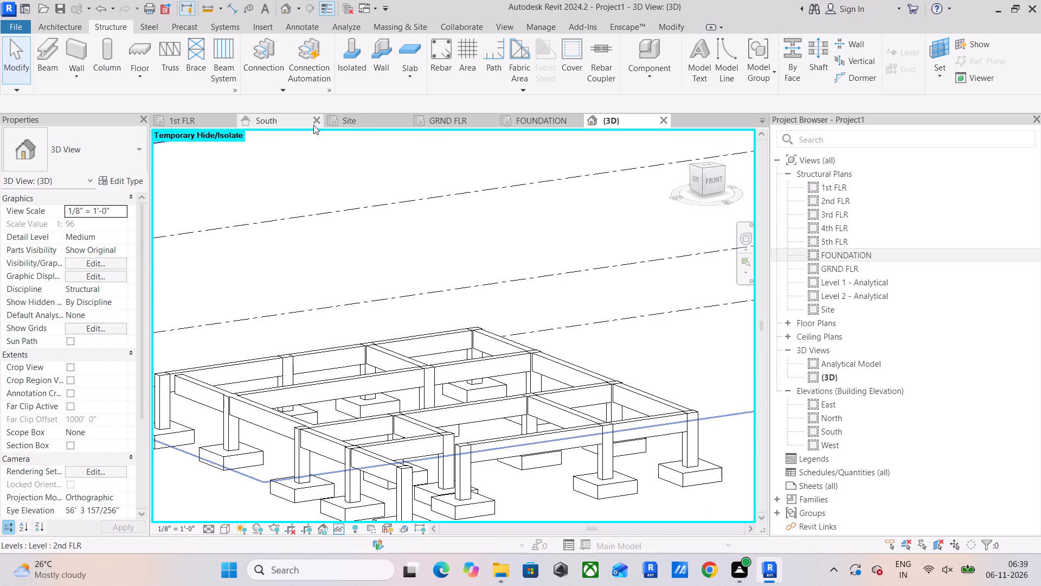
# In the GRND FLR plan, extend the northernmost west-side beam's north end to the centreline of the north perimeter beam.
pyautogui.click(459, 122)
pyautogui.moveTo(475, 348); pyautogui.dragTo(422, 397, button='middle')
pyautogui.moveTo(404, 313); pyautogui.dragTo(404, 331, button='middle')
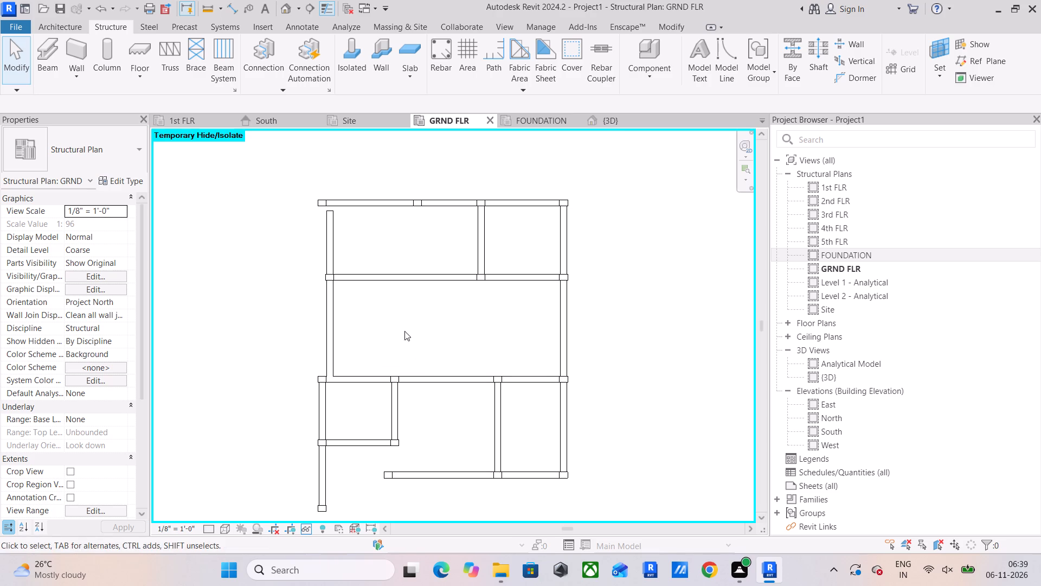
pyautogui.scroll(3, 338, 187)
pyautogui.click(328, 255)
pyautogui.scroll(4, 324, 226)
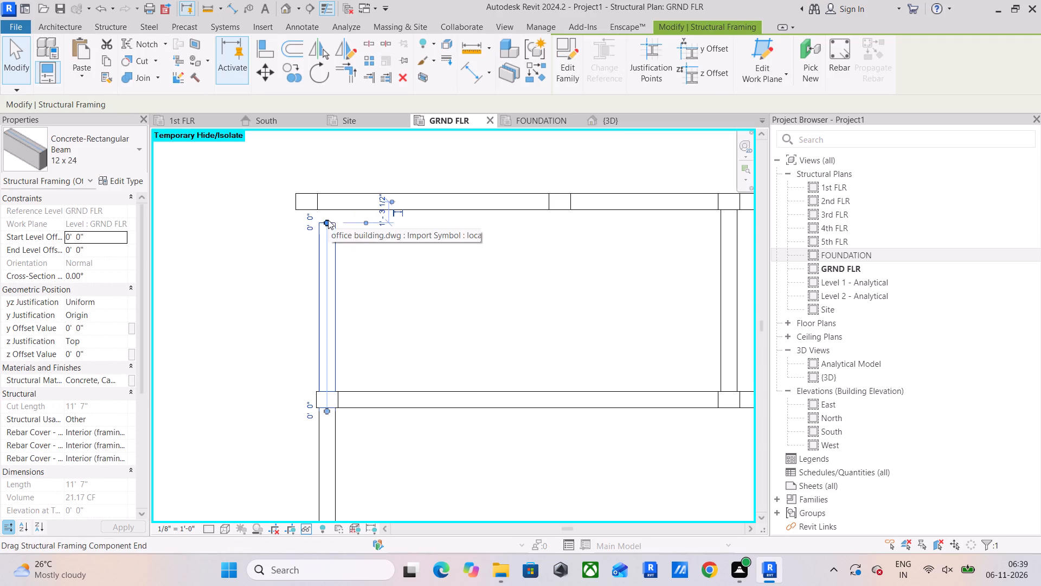
pyautogui.moveTo(328, 220); pyautogui.dragTo(328, 209)
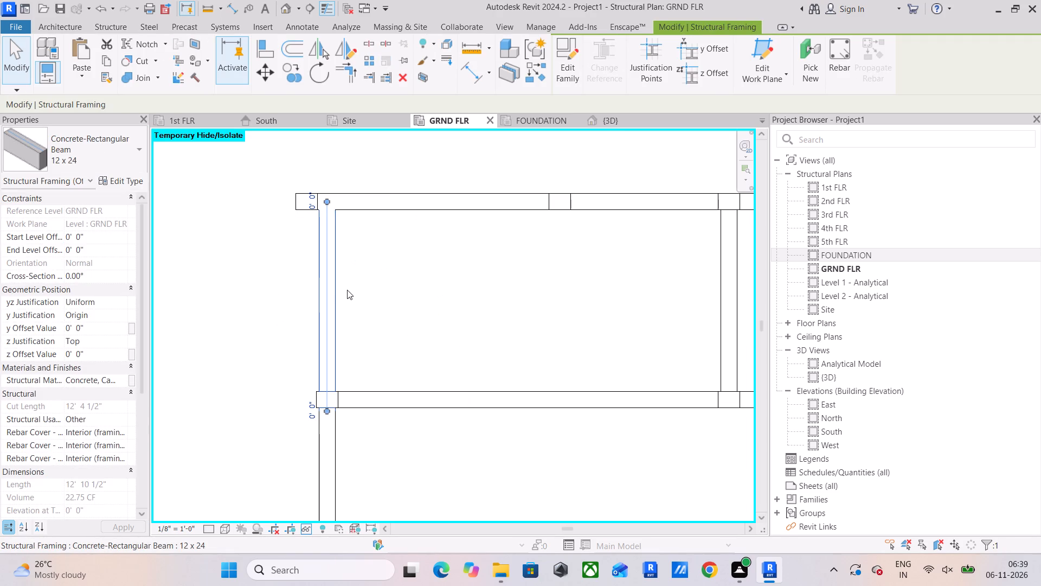
pyautogui.press('Escape')
pyautogui.press('Escape')
pyautogui.press('Escape')
pyautogui.press('Escape')
pyautogui.press('Escape')
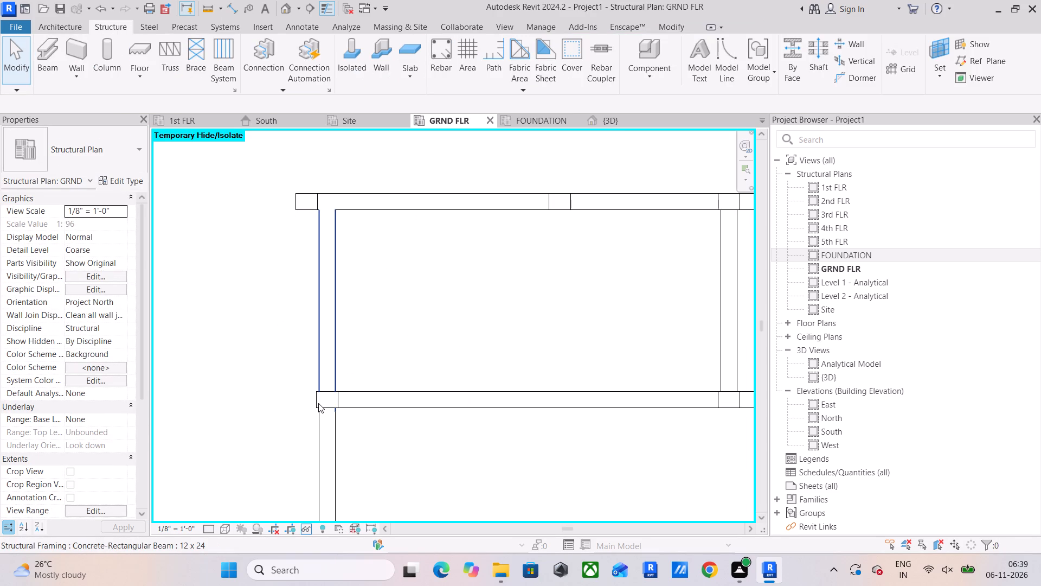
# In the FOUNDATION plan, move the northwest pantry corner column and its footing east, in line with the west-side beam.
pyautogui.scroll(-4, 323, 391)
pyautogui.moveTo(323, 391); pyautogui.dragTo(364, 230, button='middle')
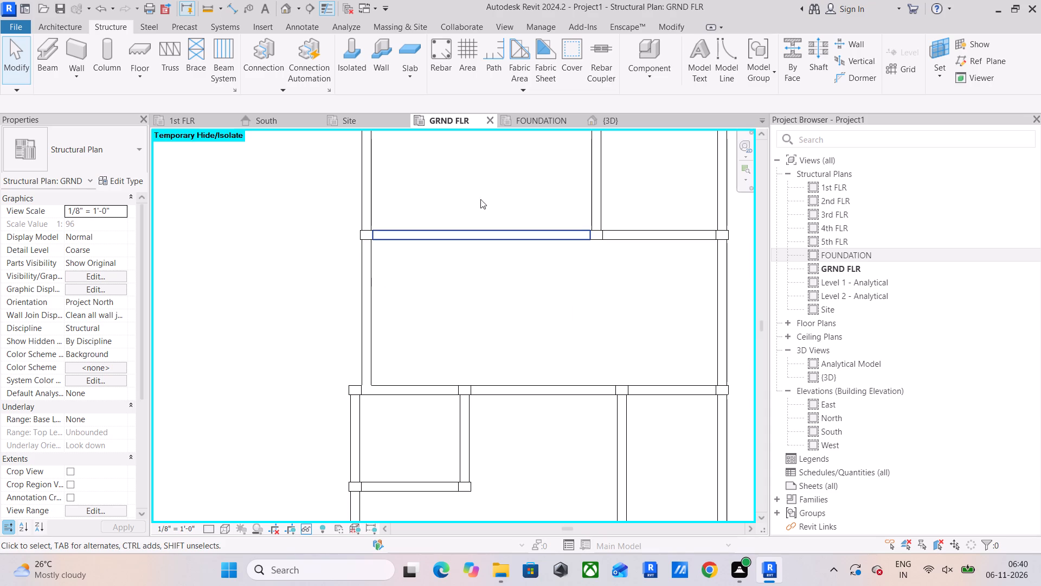
pyautogui.moveTo(439, 235); pyautogui.dragTo(439, 333, button='middle')
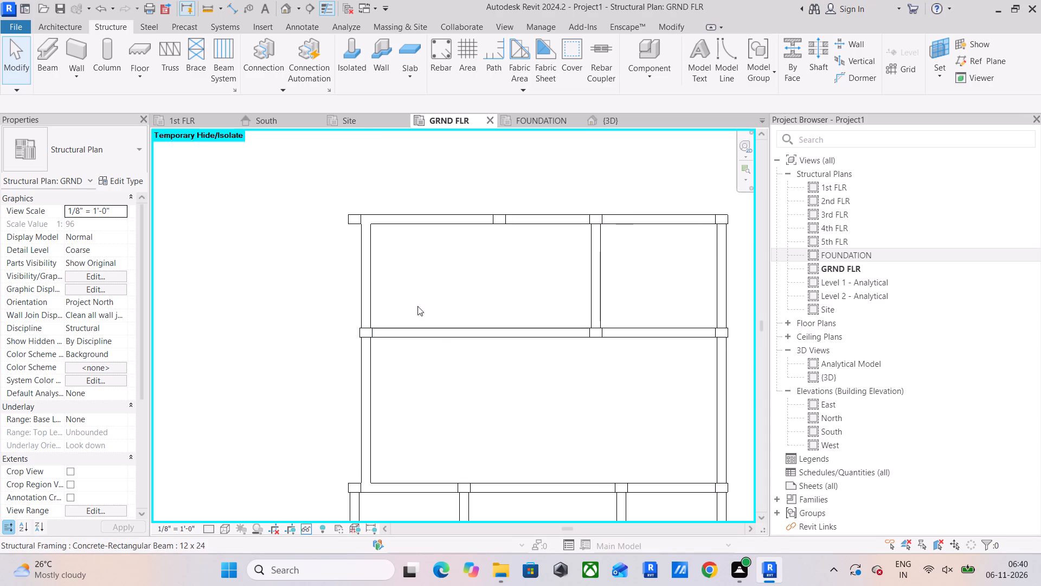
pyautogui.scroll(3, 360, 239)
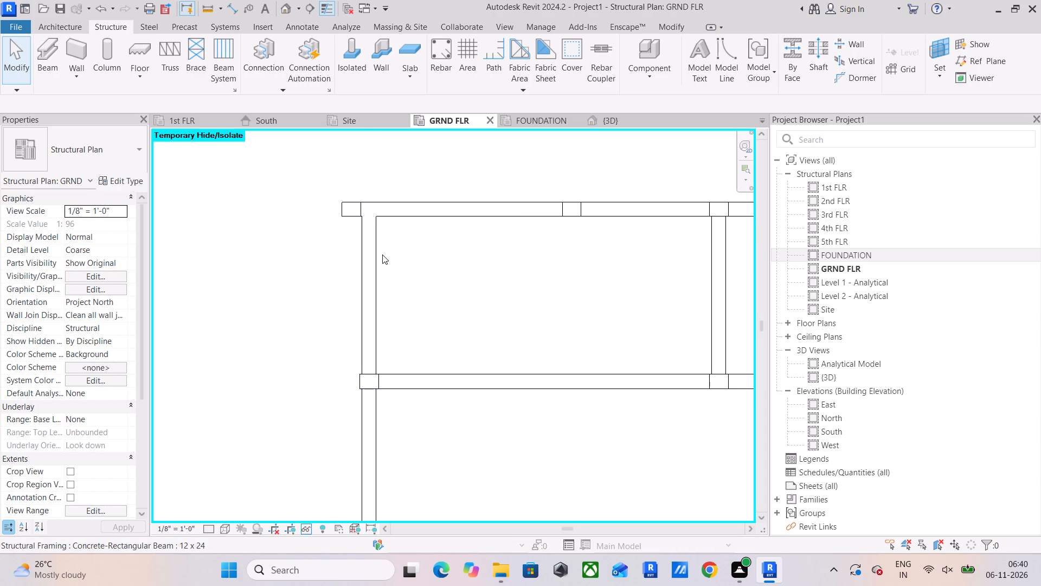
pyautogui.moveTo(382, 254); pyautogui.dragTo(382, 189, button='middle')
pyautogui.moveTo(383, 198); pyautogui.dragTo(393, 289, button='middle')
pyautogui.scroll(3, 349, 233)
pyautogui.click(349, 234)
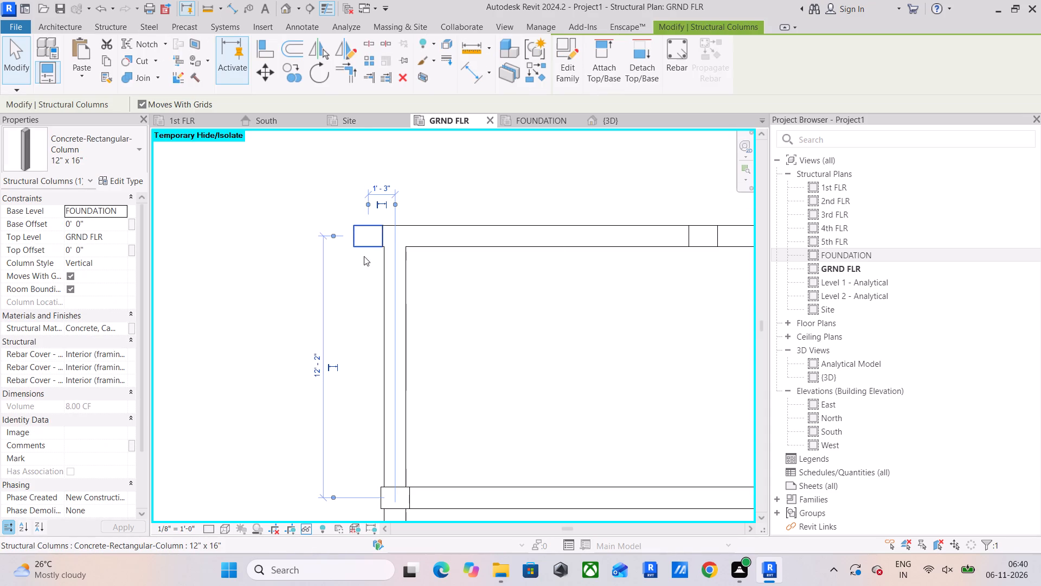
pyautogui.click(535, 116)
pyautogui.scroll(6, 367, 194)
pyautogui.moveTo(369, 206); pyautogui.dragTo(395, 399, button='middle')
pyautogui.scroll(5, 339, 315)
pyautogui.scroll(4, 375, 361)
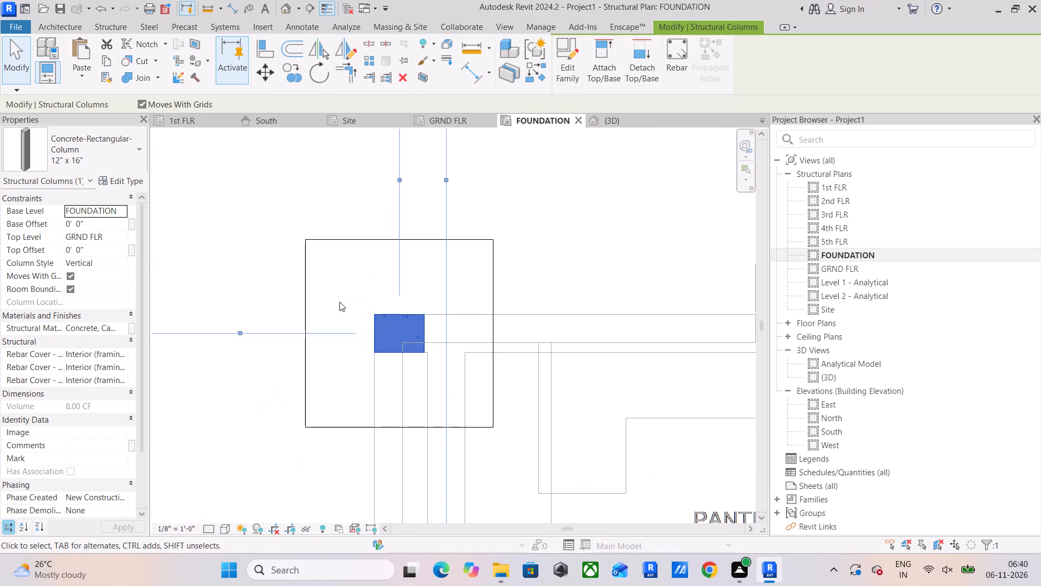
pyautogui.scroll(-1, 339, 302)
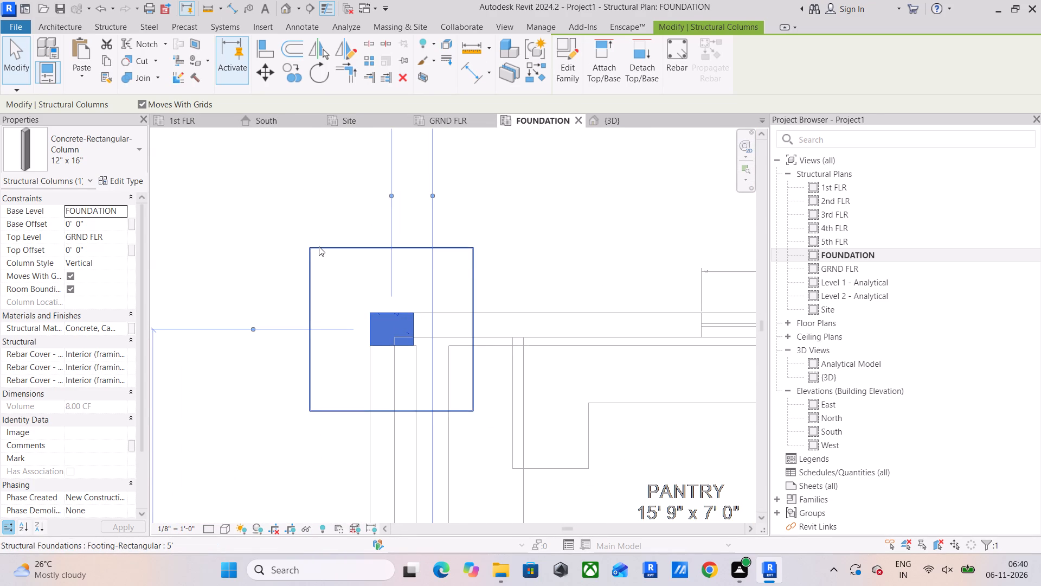
pyautogui.keyDown('ctrl'); pyautogui.click(319, 246); pyautogui.keyUp('ctrl')
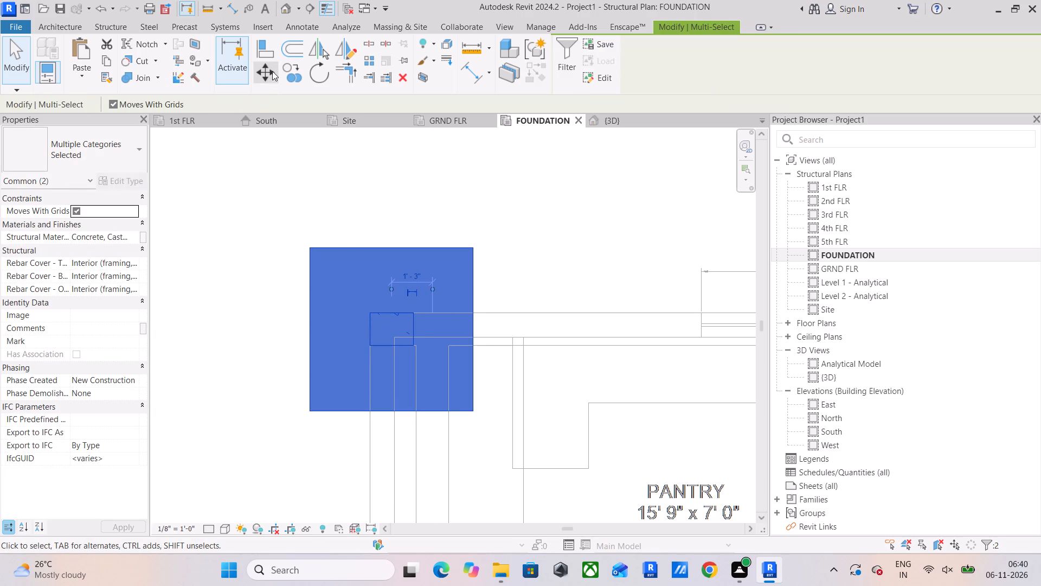
pyautogui.moveTo(272, 71); pyautogui.dragTo(270, 78)
pyautogui.click(372, 343)
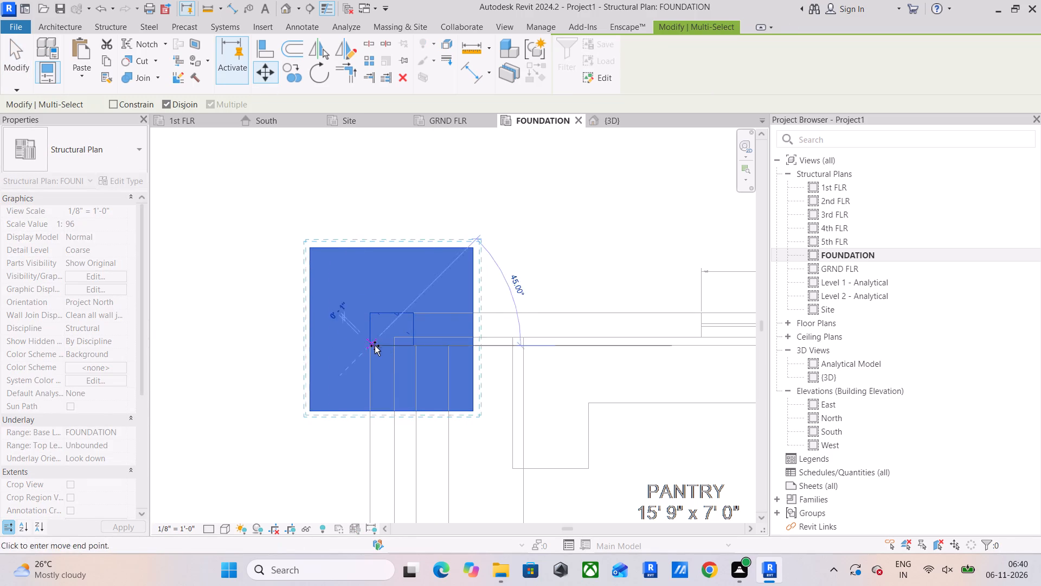
pyautogui.click(419, 347)
pyautogui.press('Escape')
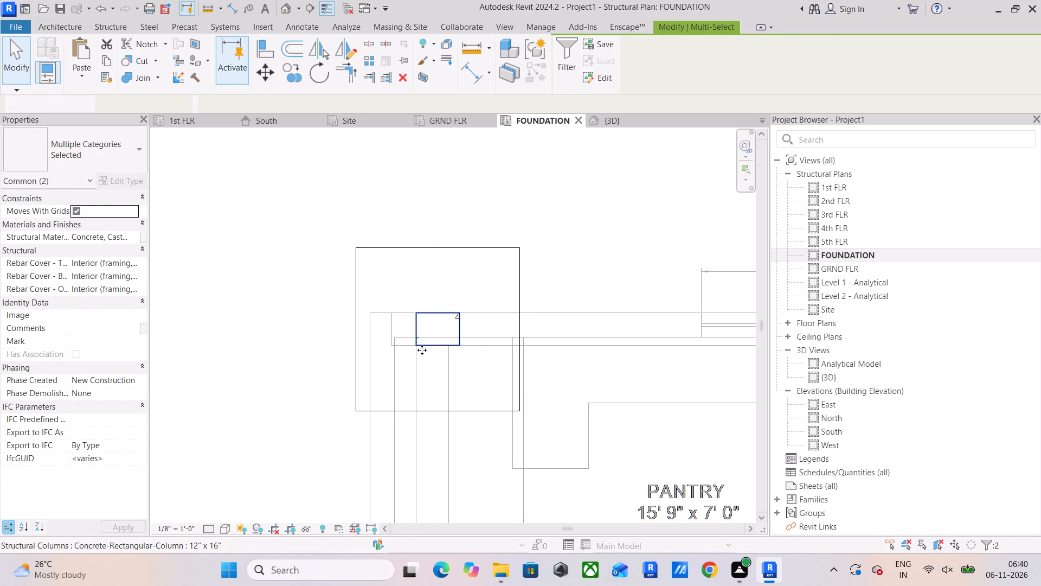
# In the GRND FLR plan, pull the north perimeter beam's west end back to the midpoint of the moved corner column.
pyautogui.scroll(-4, 494, 360)
pyautogui.moveTo(507, 365); pyautogui.dragTo(486, 253, button='middle')
pyautogui.scroll(-1, 493, 309)
pyautogui.moveTo(493, 309); pyautogui.dragTo(489, 339, button='middle')
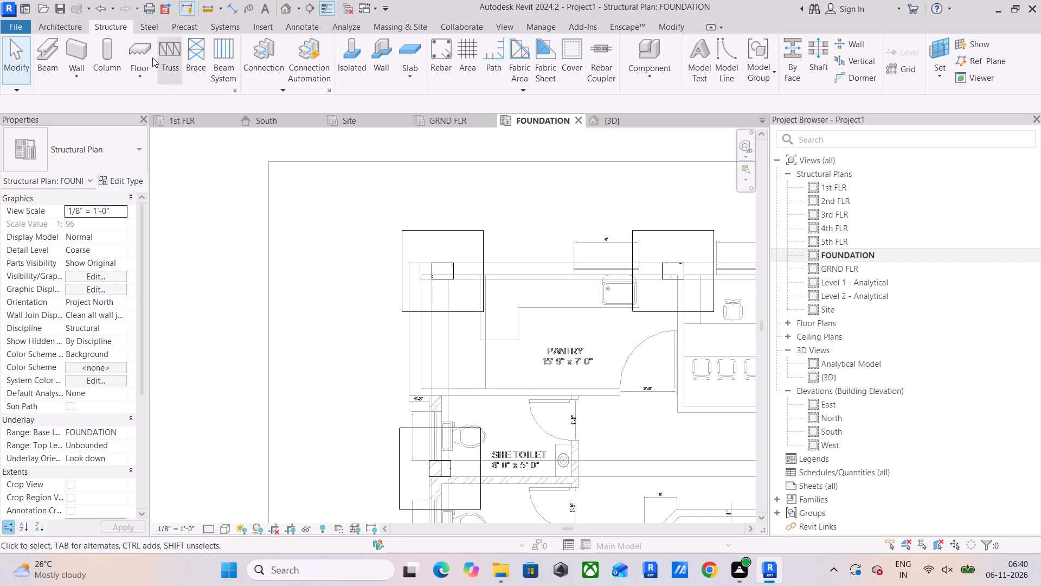
pyautogui.click(461, 118)
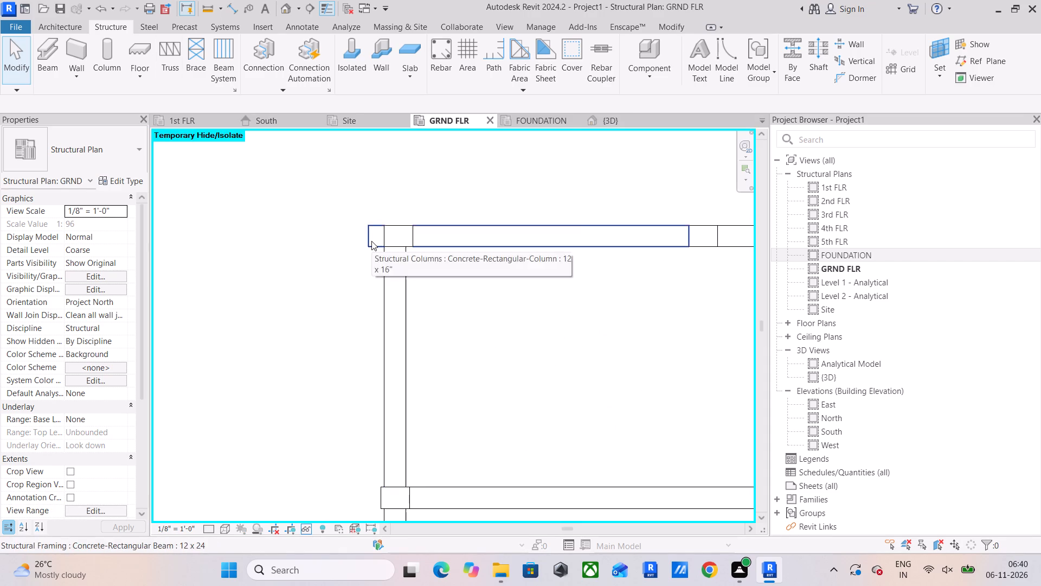
pyautogui.click(371, 241)
pyautogui.moveTo(365, 236); pyautogui.dragTo(395, 239)
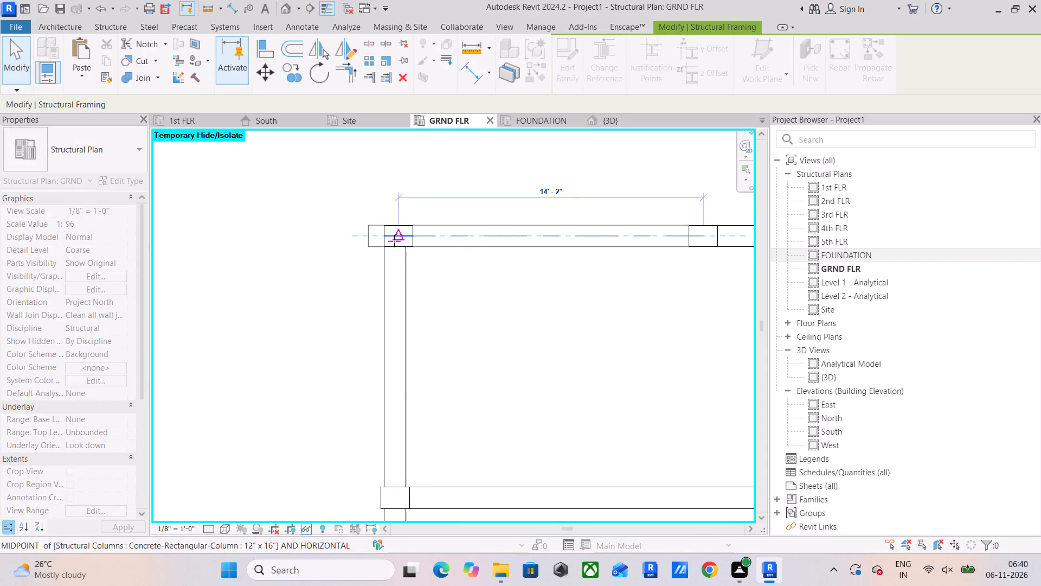
pyautogui.click(279, 244)
# Examine the GRND FLR beam layout for remaining misalignments between beams and columns.
pyautogui.scroll(-6, 320, 316)
pyautogui.moveTo(326, 316); pyautogui.dragTo(332, 330, button='middle')
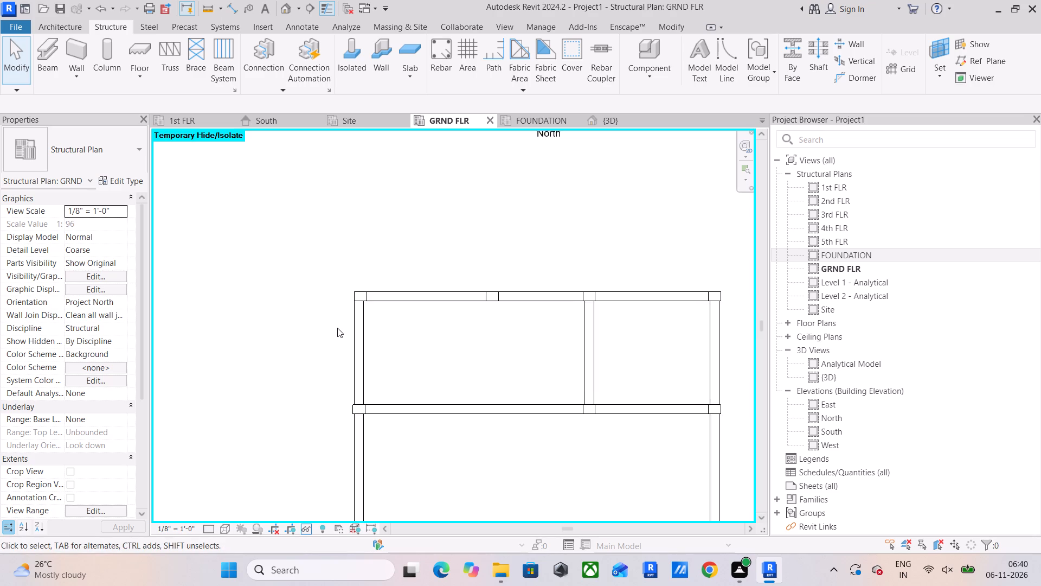
pyautogui.scroll(-4, 337, 328)
pyautogui.moveTo(364, 355); pyautogui.dragTo(425, 281, button='middle')
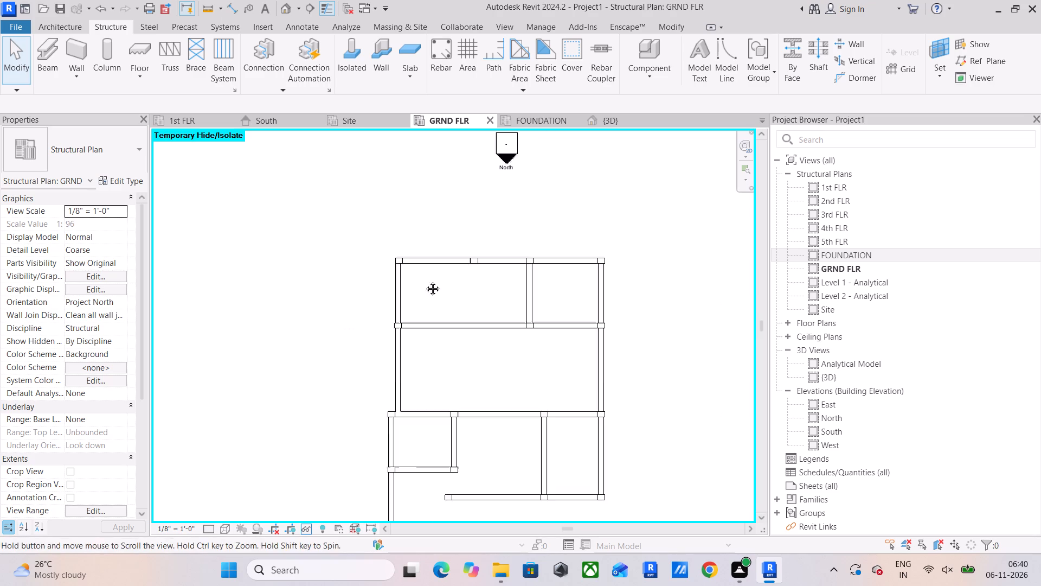
pyautogui.moveTo(425, 281); pyautogui.dragTo(425, 279, button='middle')
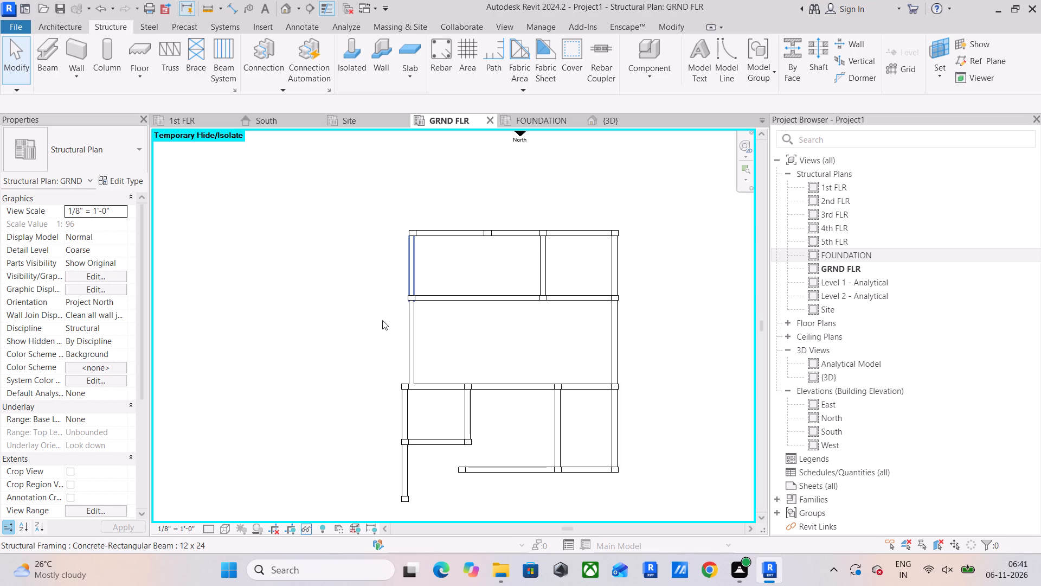
pyautogui.scroll(2, 457, 243)
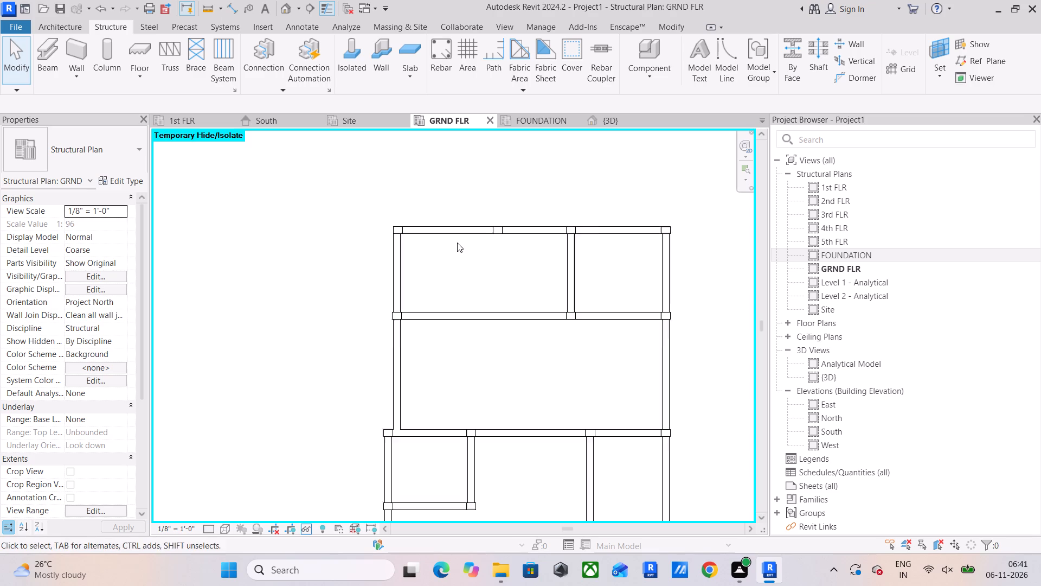
pyautogui.scroll(1, 457, 243)
pyautogui.moveTo(448, 249); pyautogui.dragTo(381, 277, button='middle')
pyautogui.scroll(2, 462, 257)
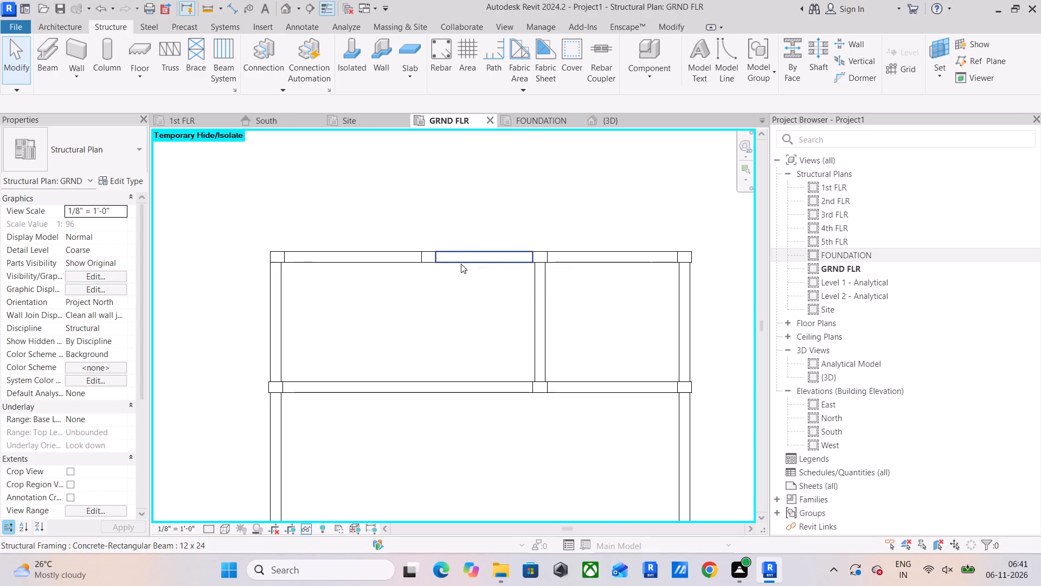
pyautogui.moveTo(413, 307); pyautogui.dragTo(413, 285, button='middle')
pyautogui.moveTo(416, 273); pyautogui.dragTo(415, 284, button='middle')
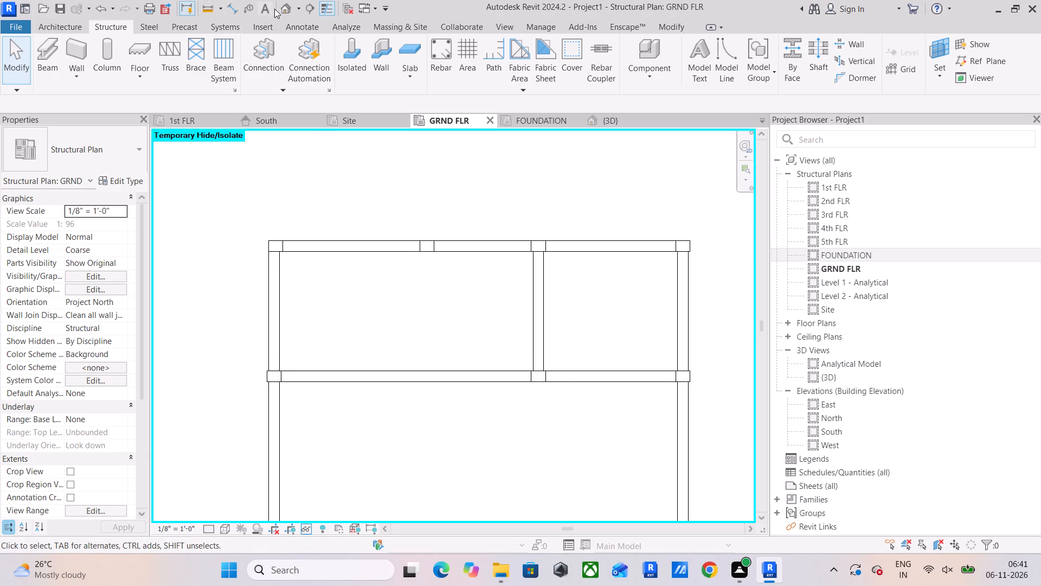
# In the GRND FLR plan, cut a north-south building section through the middle of the structure, looking east.
pyautogui.click(306, 8)
pyautogui.scroll(-4, 333, 227)
pyautogui.moveTo(333, 227); pyautogui.dragTo(355, 158, button='middle')
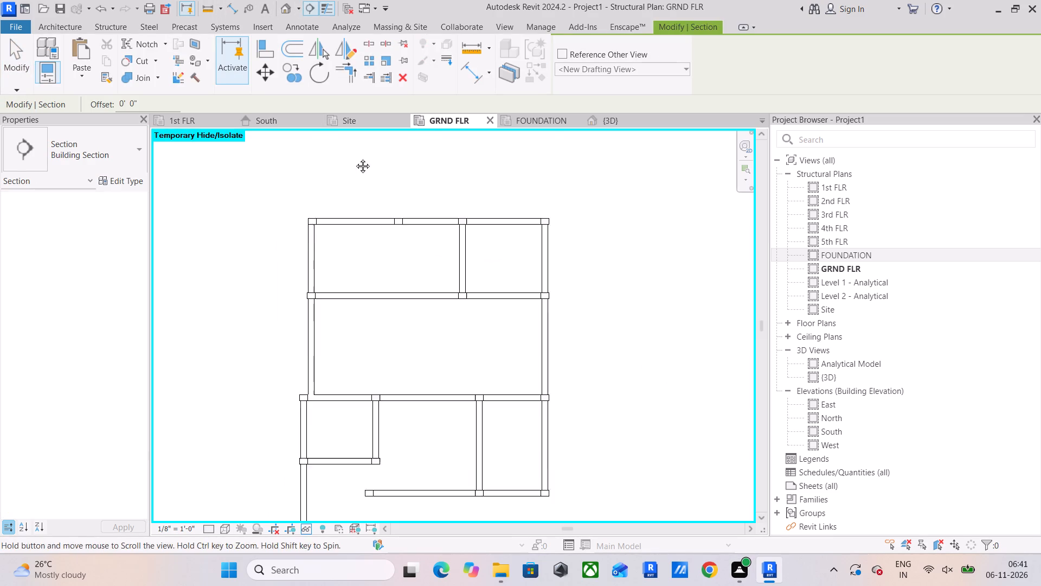
pyautogui.moveTo(355, 158); pyautogui.dragTo(357, 113, button='middle')
pyautogui.scroll(-1, 374, 258)
pyautogui.moveTo(377, 276); pyautogui.dragTo(382, 314, button='middle')
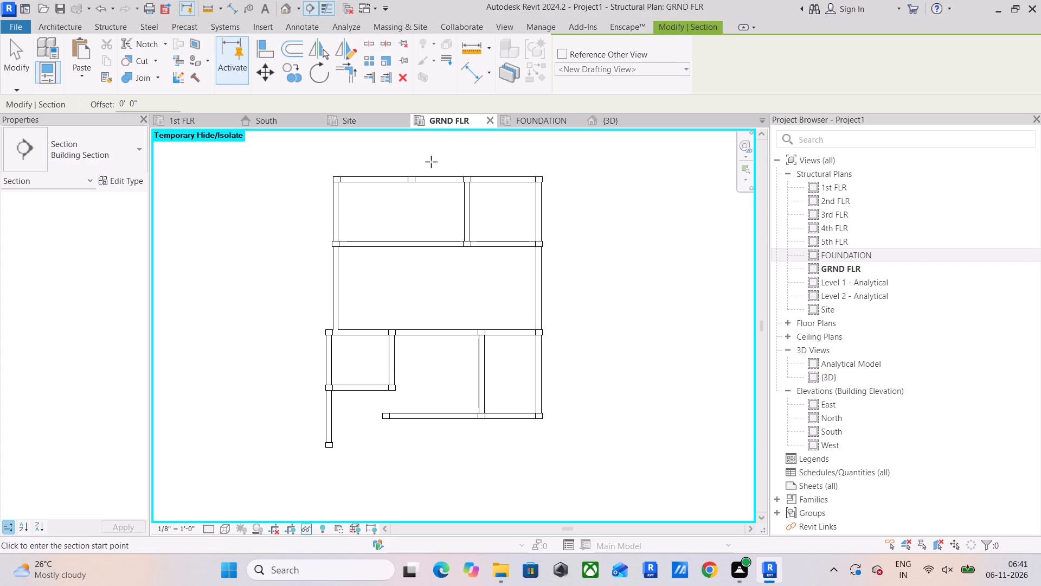
pyautogui.click(442, 152)
pyautogui.click(445, 467)
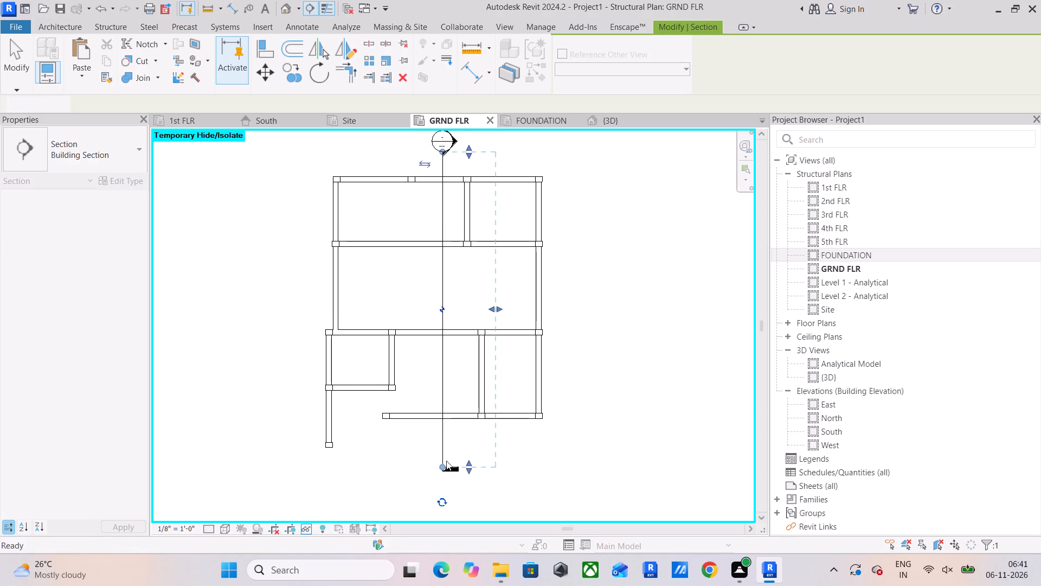
# Cut an east-west building section across the full width of the beam layout, between the middle beam rows, looking north.
pyautogui.click(311, 7)
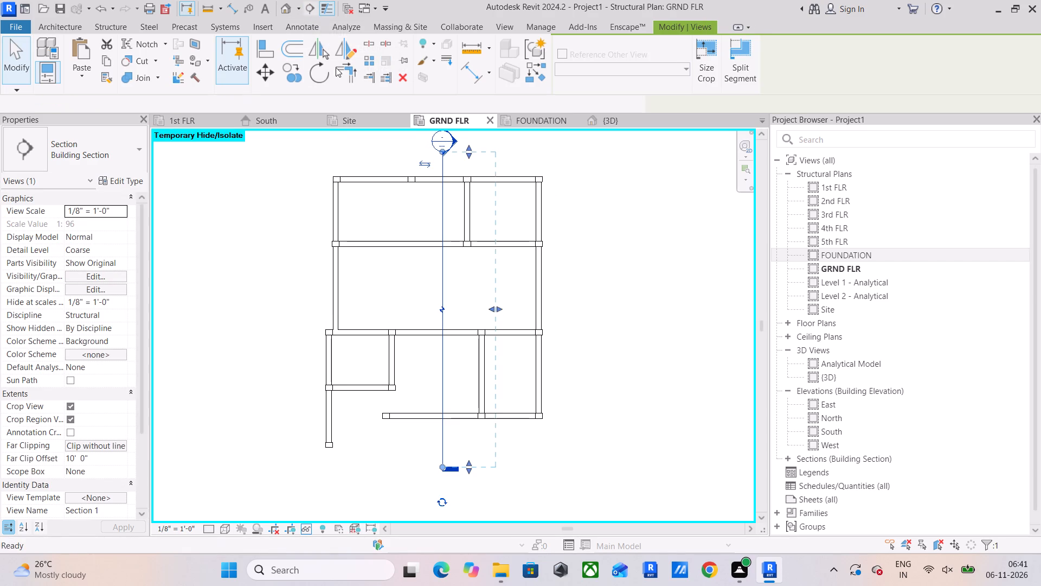
pyautogui.click(298, 299)
pyautogui.click(654, 294)
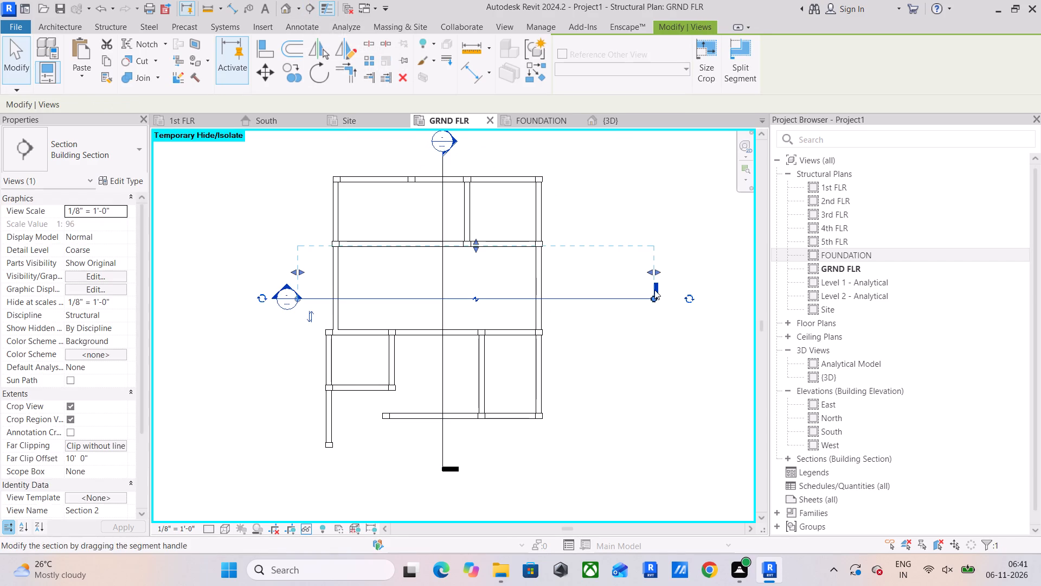
pyautogui.press('Escape')
pyautogui.press('Escape')
pyautogui.press('Escape')
pyautogui.press('Escape')
pyautogui.press('Escape')
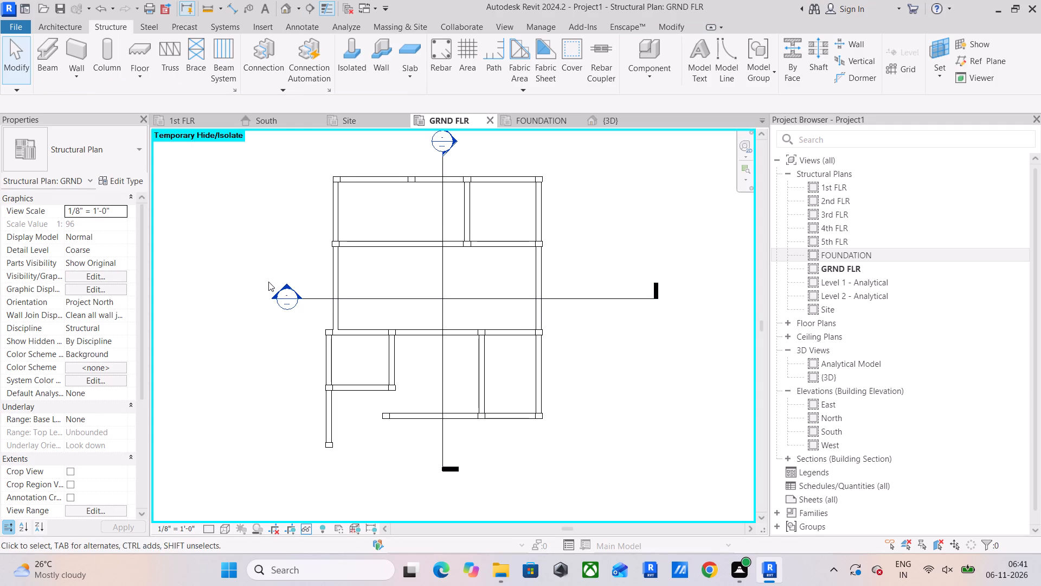
# Open the east-west section view and examine the cut beam and its column at the west end.
pyautogui.doubleClick(288, 286)
pyautogui.scroll(3, 473, 315)
pyautogui.middleClick(473, 315)
pyautogui.scroll(5, 213, 324)
pyautogui.moveTo(259, 334); pyautogui.dragTo(422, 372, button='middle')
pyautogui.scroll(5, 316, 317)
pyautogui.moveTo(295, 330); pyautogui.dragTo(320, 382, button='middle')
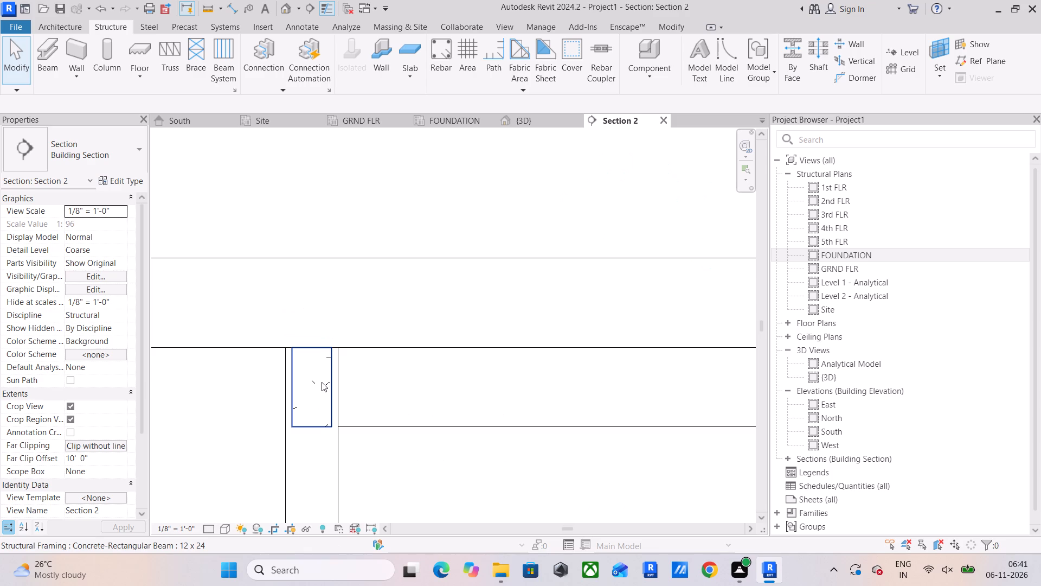
pyautogui.scroll(1, 325, 372)
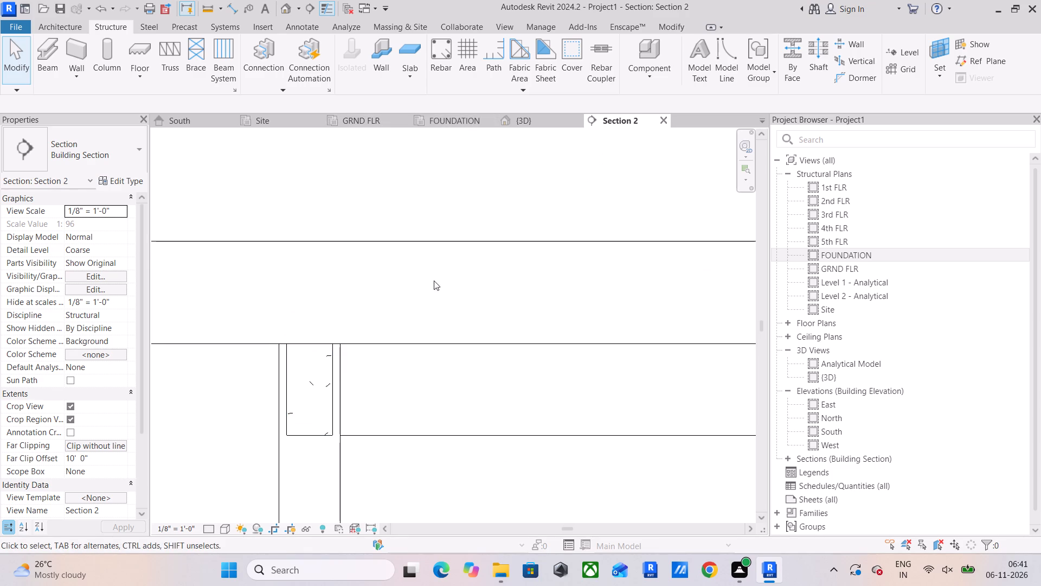
pyautogui.scroll(-2, 410, 294)
pyautogui.moveTo(412, 294); pyautogui.dragTo(324, 335, button='middle')
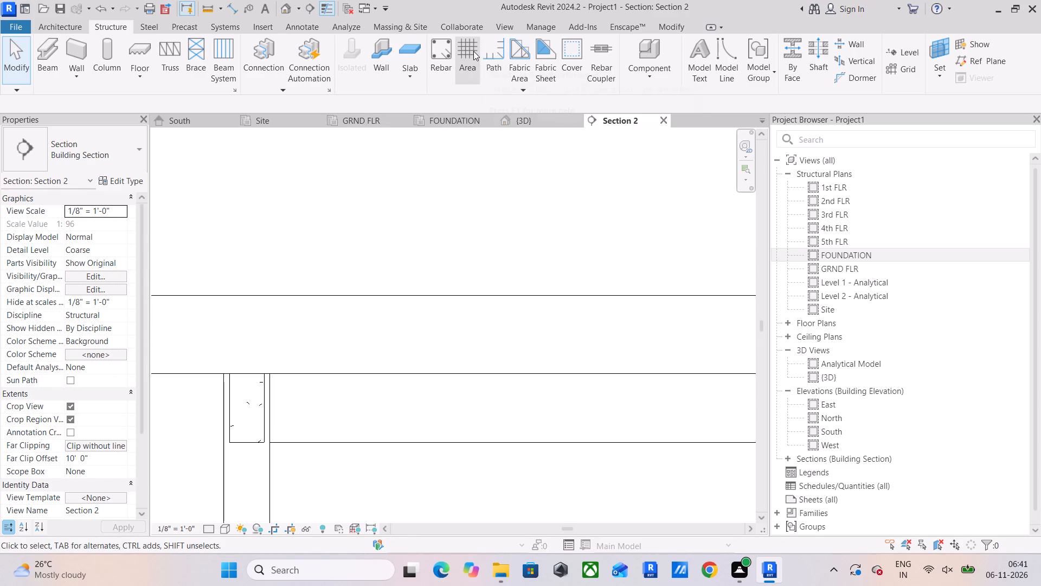
# Add a rebar cover setting named BEAM COVER with a 25 mm cover distance.
pyautogui.click(564, 54)
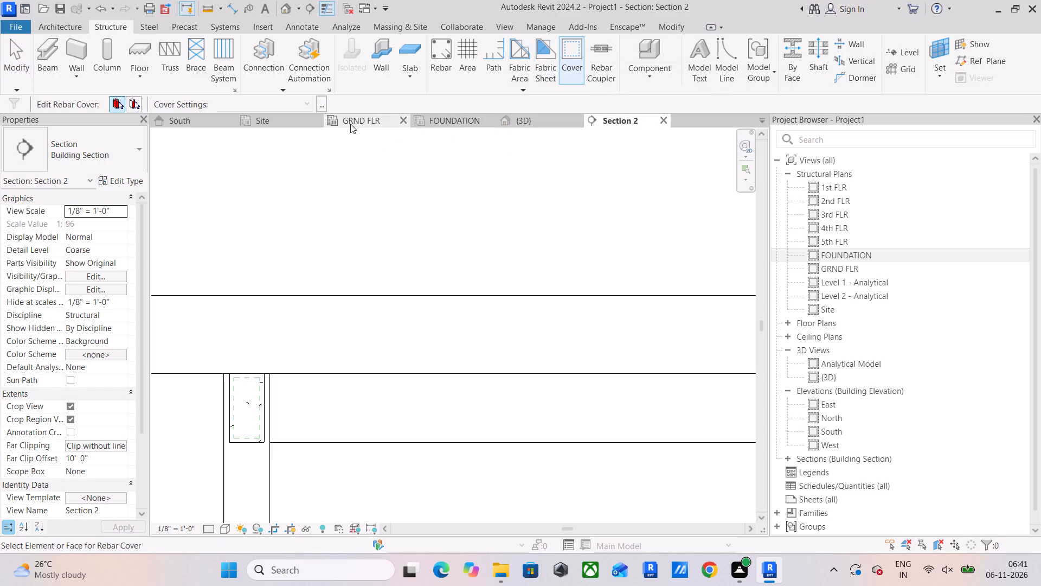
pyautogui.click(323, 103)
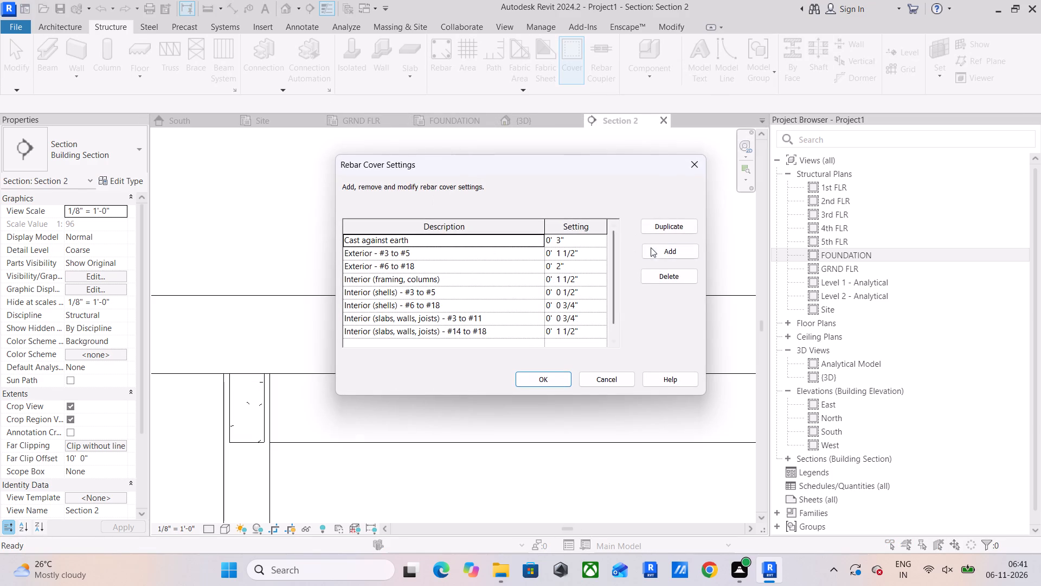
pyautogui.click(654, 249)
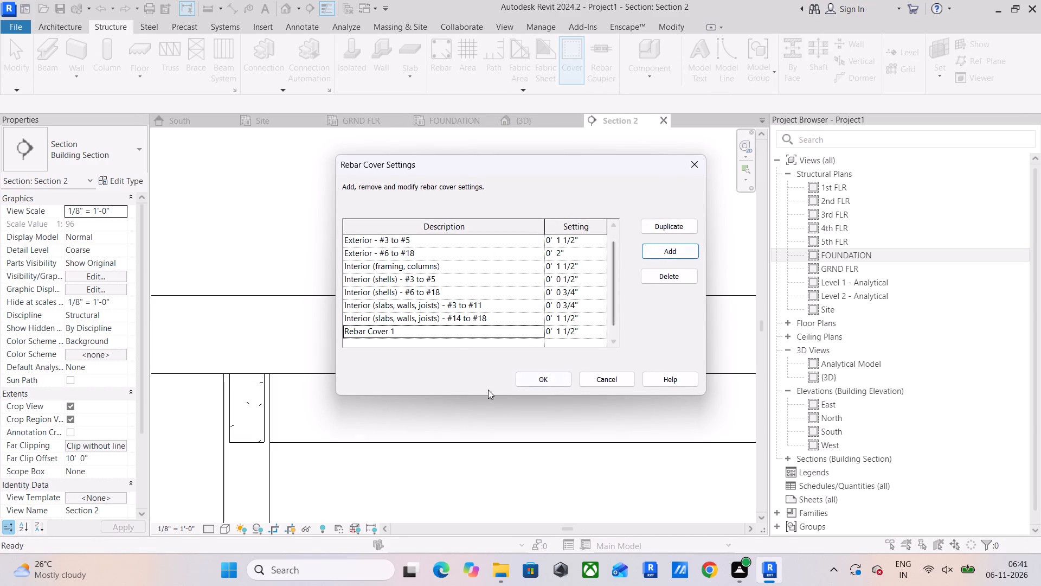
pyautogui.click(445, 334)
pyautogui.write('BEAM')
pyautogui.press('space')
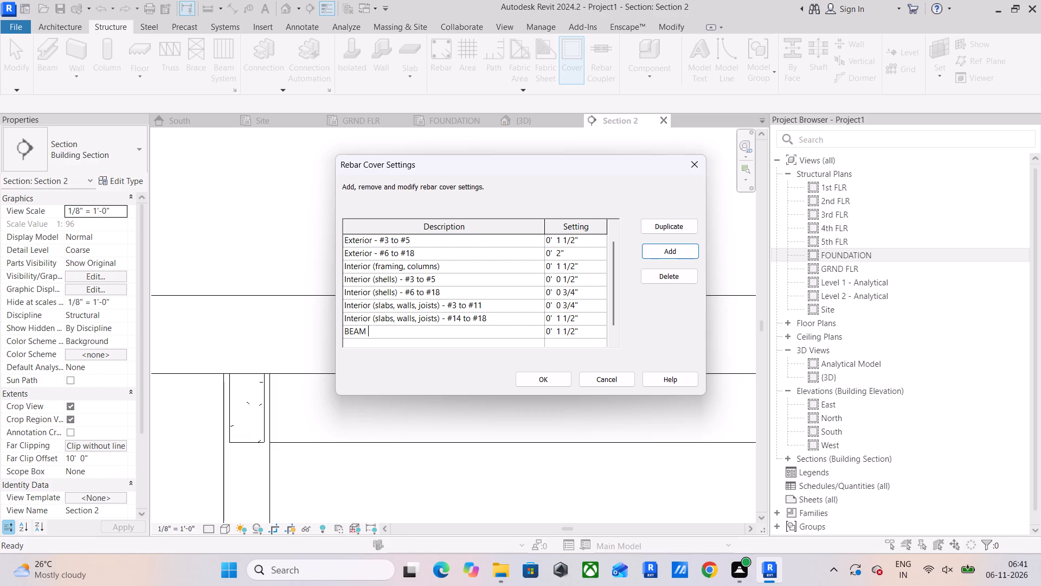
pyautogui.write('COVER')
pyautogui.press('Return')
pyautogui.click(584, 328)
pyautogui.moveTo(584, 329); pyautogui.dragTo(521, 340)
pyautogui.write('25')
pyautogui.write('MM')
pyautogui.press('Return')
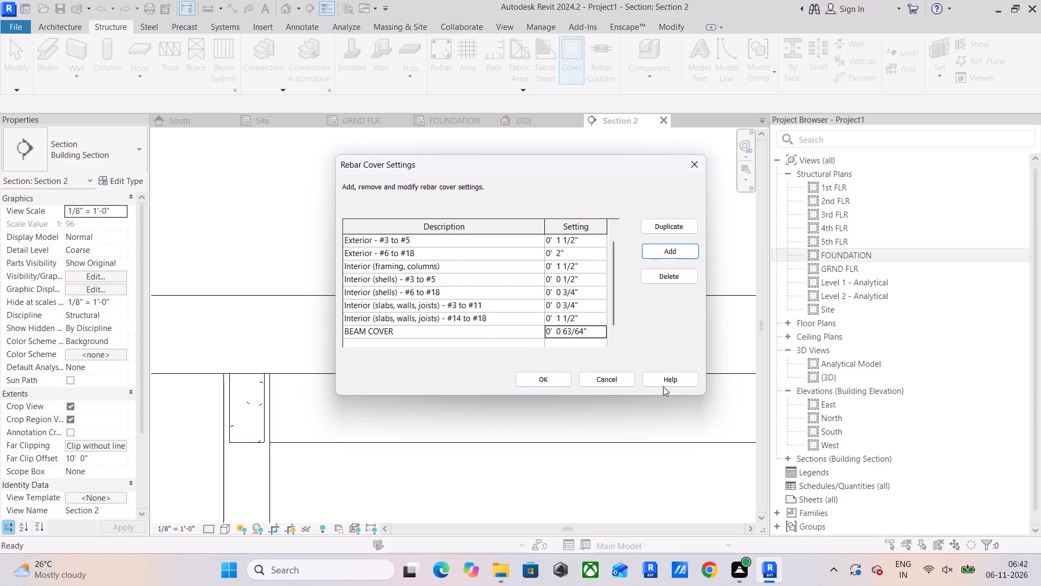
pyautogui.click(533, 384)
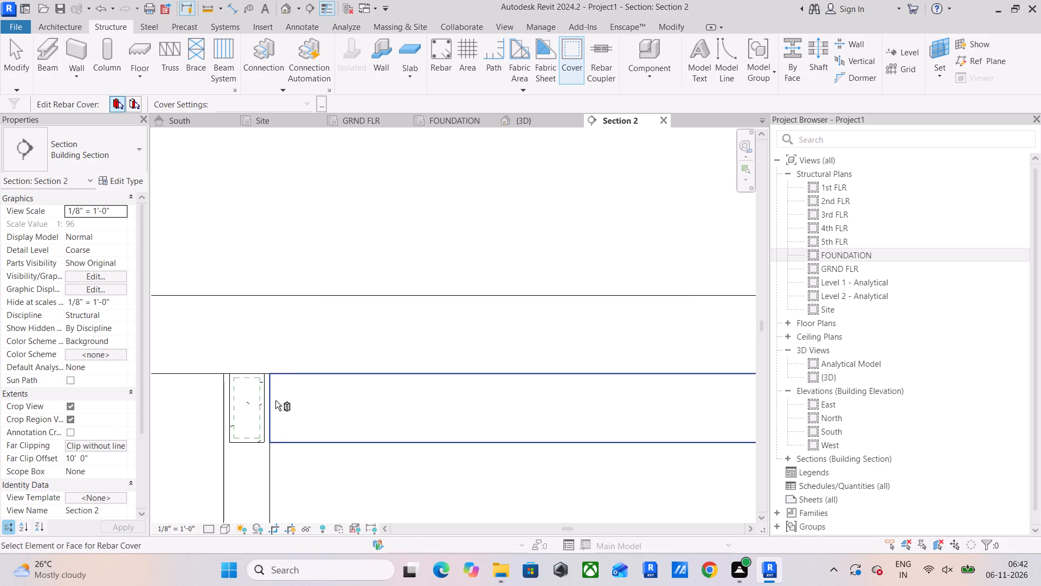
# Assign BEAM COVER to the cut west-side beam and to the long beam between the west and middle columns.
pyautogui.click(249, 378)
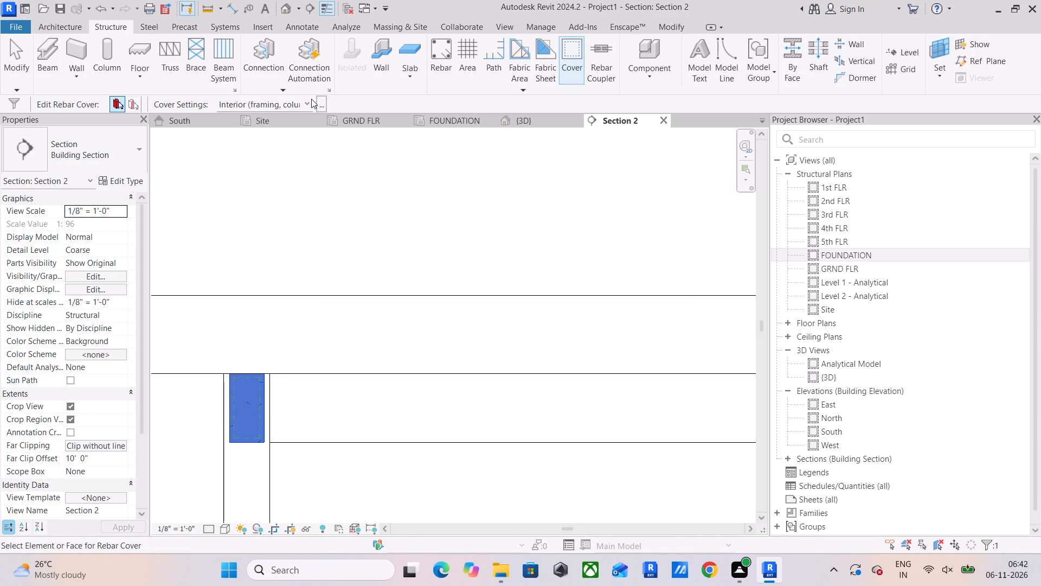
pyautogui.click(307, 104)
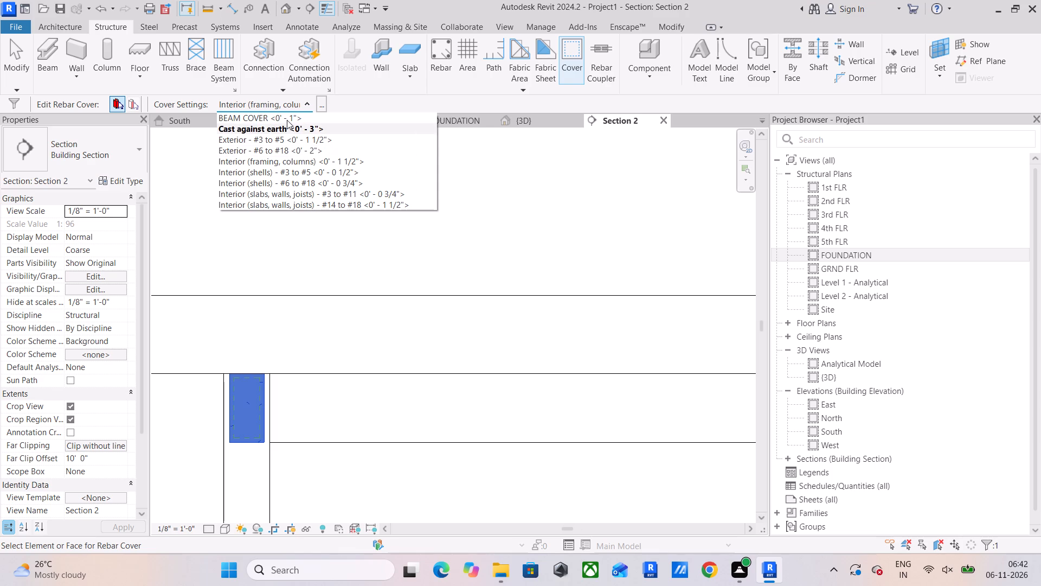
pyautogui.click(287, 120)
pyautogui.scroll(3, 222, 367)
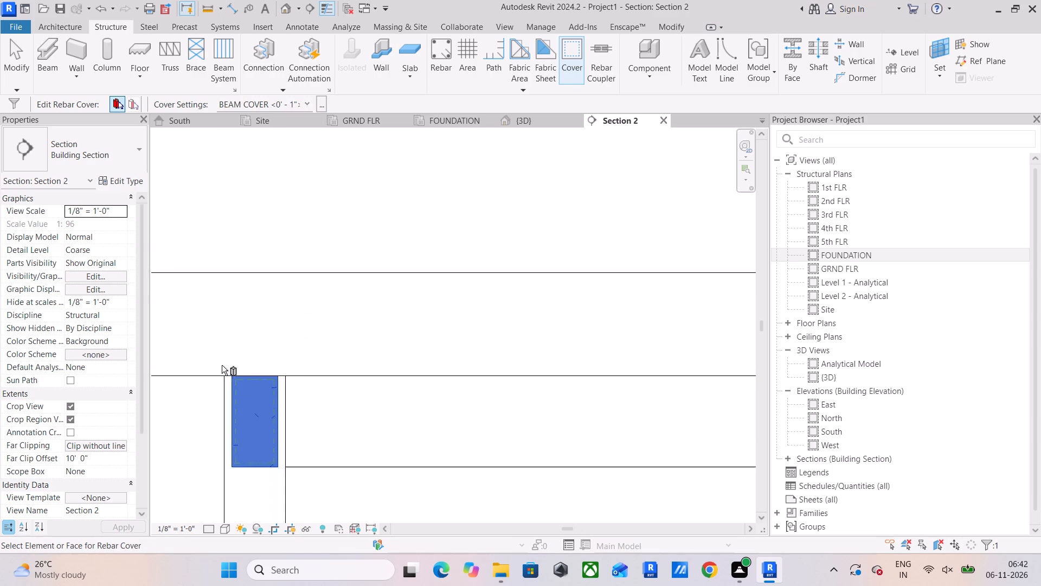
pyautogui.scroll(2, 222, 365)
pyautogui.scroll(-10, 316, 224)
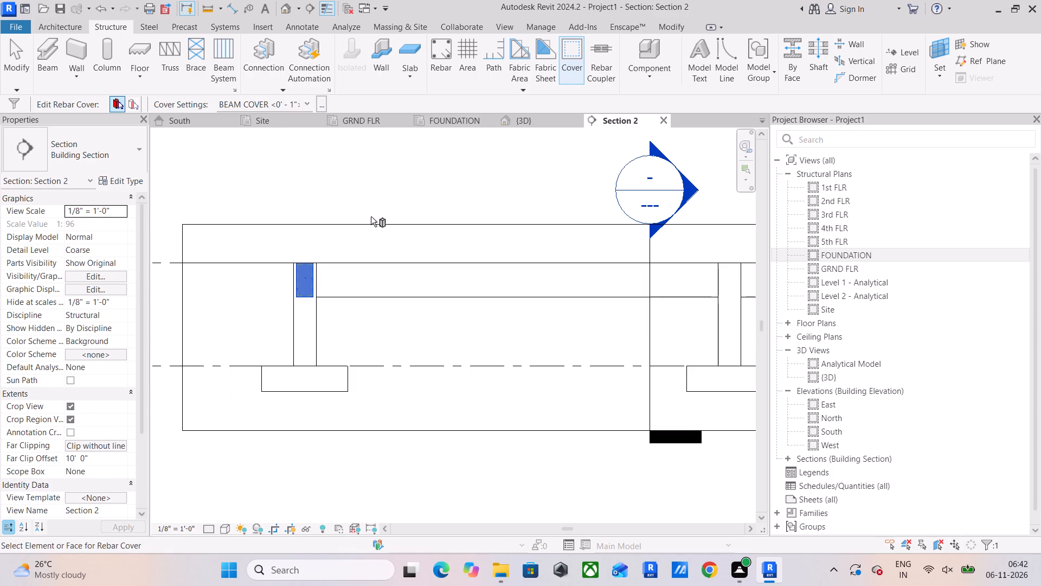
pyautogui.click(370, 265)
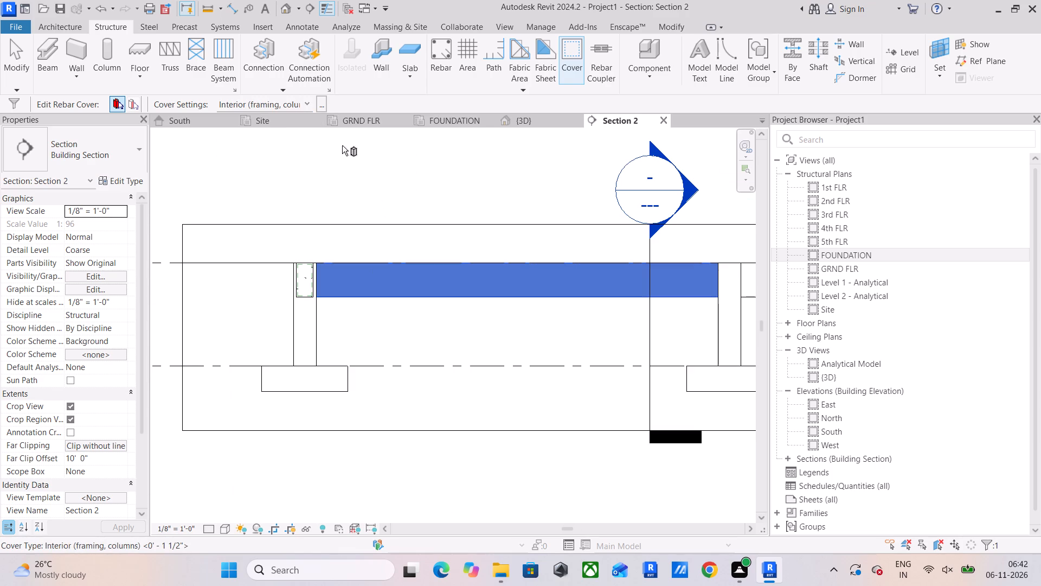
pyautogui.click(306, 99)
pyautogui.click(281, 119)
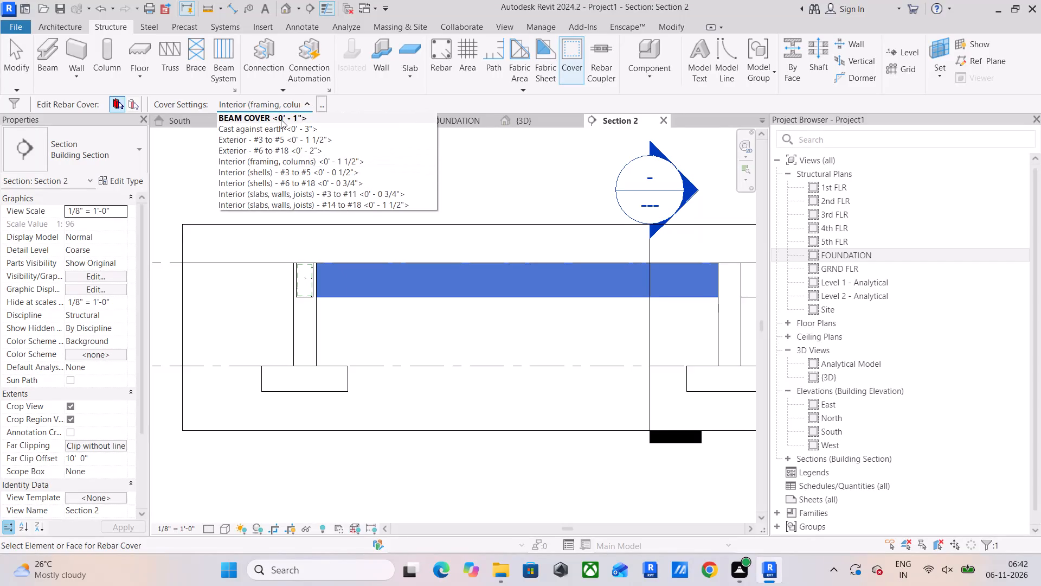
# Assign BEAM COVER to the cut east-side beam and to the beam between the middle and east columns.
pyautogui.moveTo(471, 263); pyautogui.dragTo(170, 316, button='middle')
pyautogui.scroll(3, 419, 356)
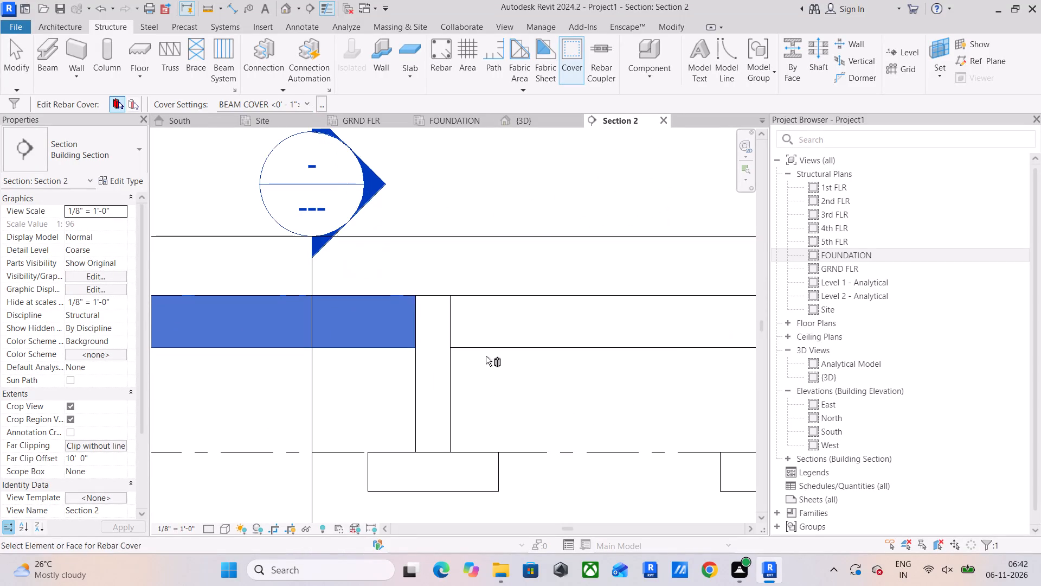
pyautogui.moveTo(481, 360); pyautogui.dragTo(261, 416, button='middle')
pyautogui.scroll(2, 552, 366)
pyautogui.click(567, 348)
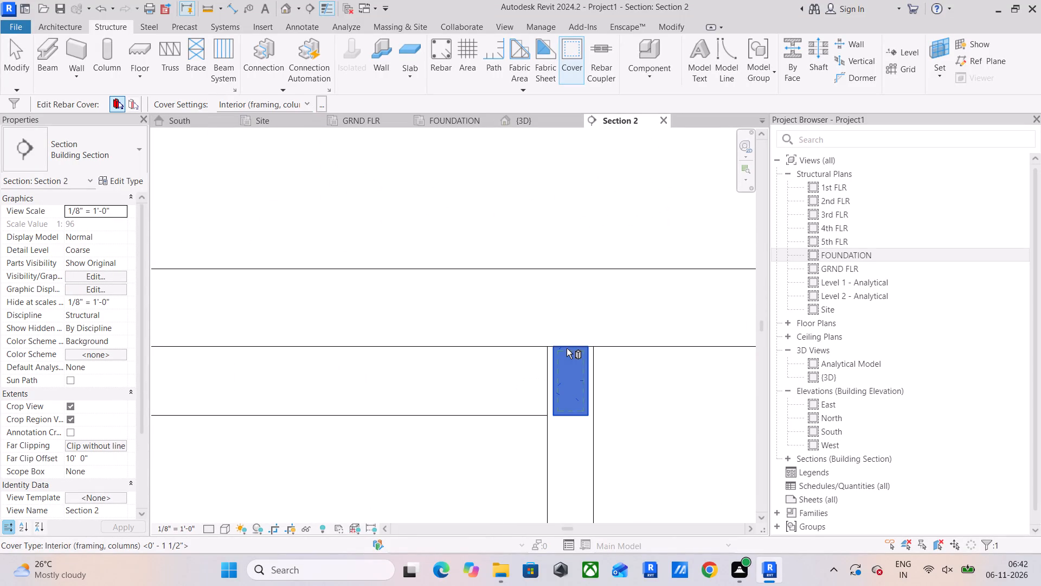
pyautogui.click(302, 101)
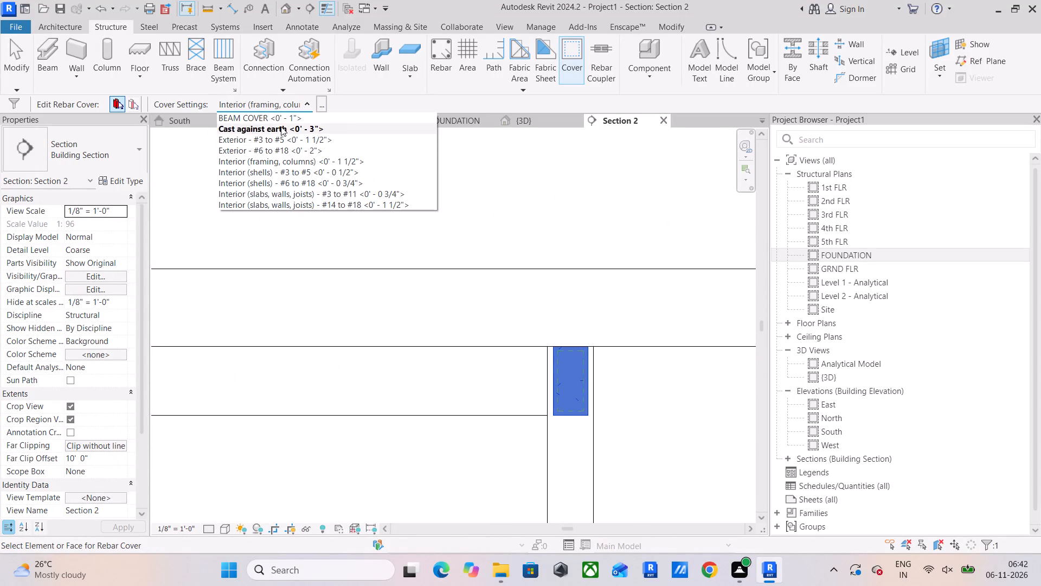
pyautogui.click(280, 117)
pyautogui.click(432, 343)
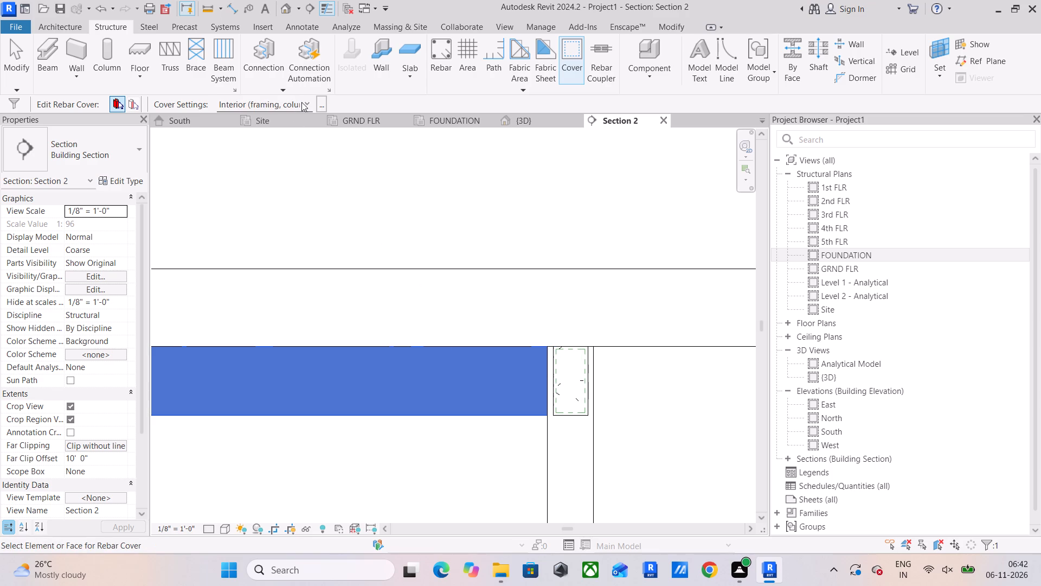
pyautogui.click(303, 101)
pyautogui.click(277, 116)
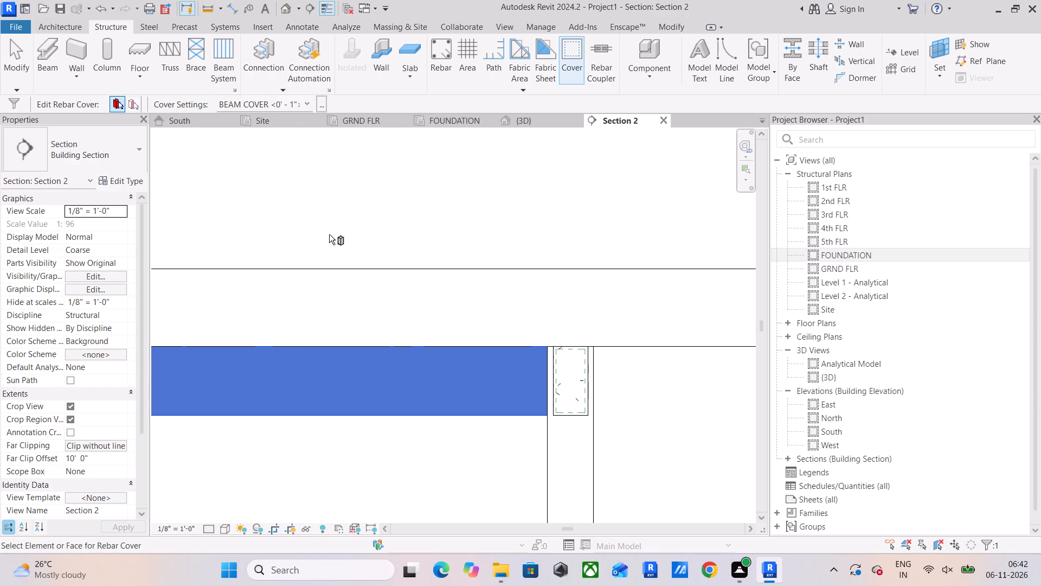
pyautogui.scroll(-4, 329, 234)
pyautogui.moveTo(361, 332); pyautogui.dragTo(480, 401, button='middle')
pyautogui.press('Escape')
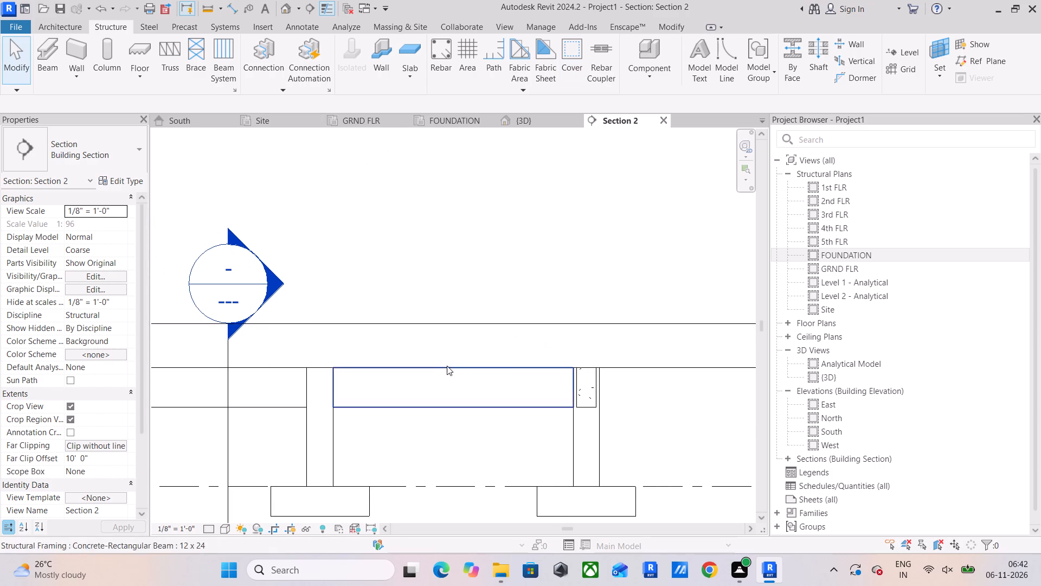
# Place a single #4 stirrup of shape T1, parallel to the work plane, in the cut west-side beam.
pyautogui.moveTo(449, 366); pyautogui.dragTo(583, 348, button='middle')
pyautogui.scroll(-2, 583, 350)
pyautogui.moveTo(583, 351); pyautogui.dragTo(608, 391, button='middle')
pyautogui.scroll(-1, 608, 391)
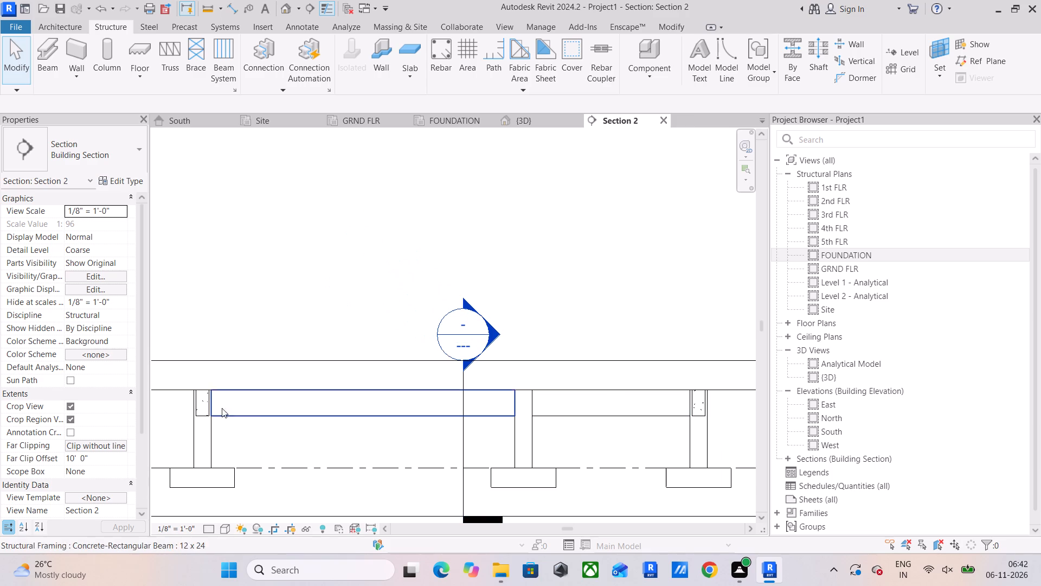
pyautogui.click(437, 53)
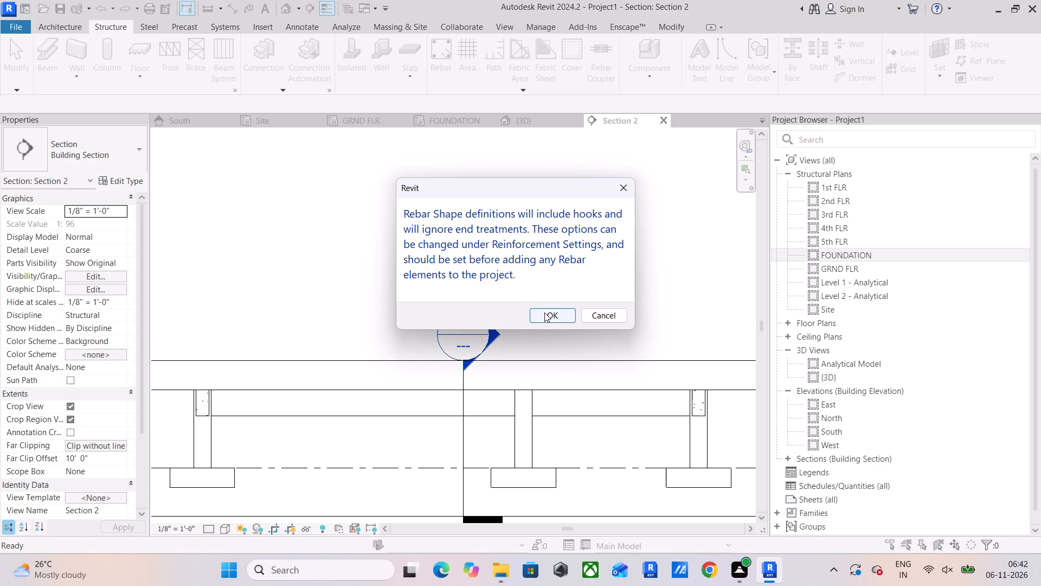
pyautogui.click(544, 313)
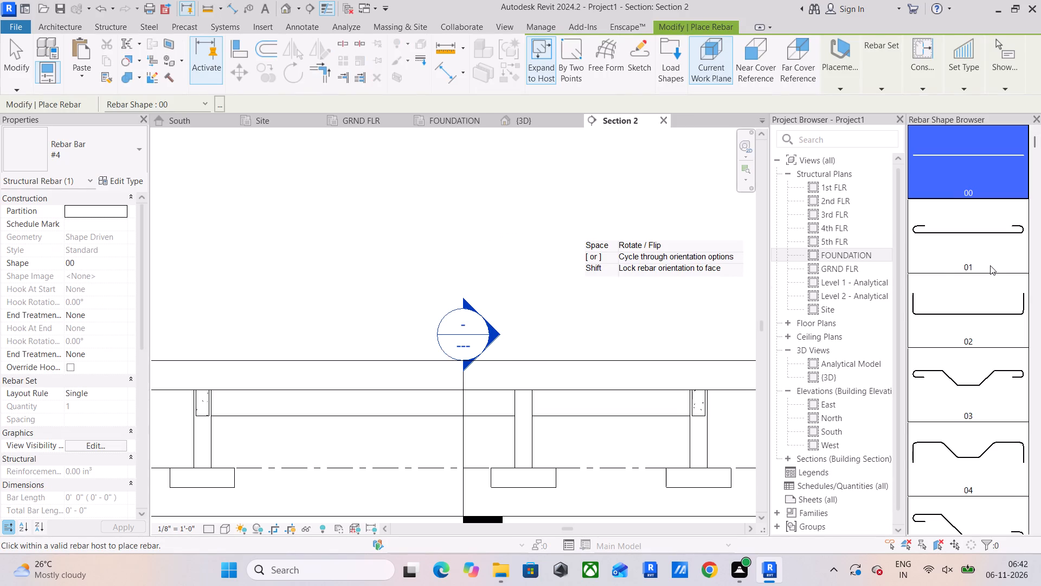
pyautogui.scroll(-18, 990, 265)
pyautogui.scroll(-6, 984, 277)
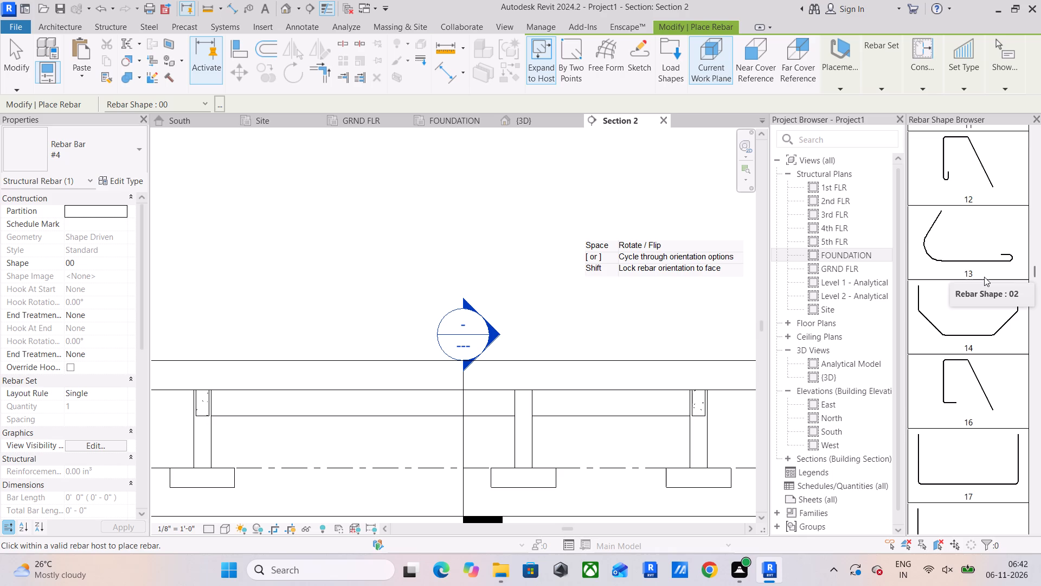
pyautogui.scroll(-18, 984, 277)
pyautogui.scroll(-6, 989, 277)
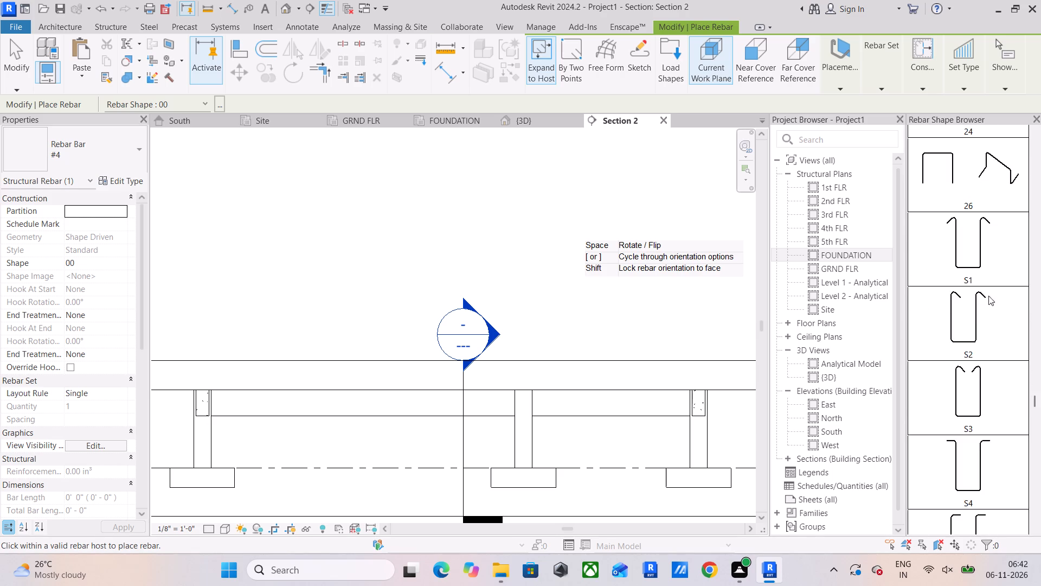
pyautogui.scroll(-13, 981, 327)
pyautogui.click(962, 290)
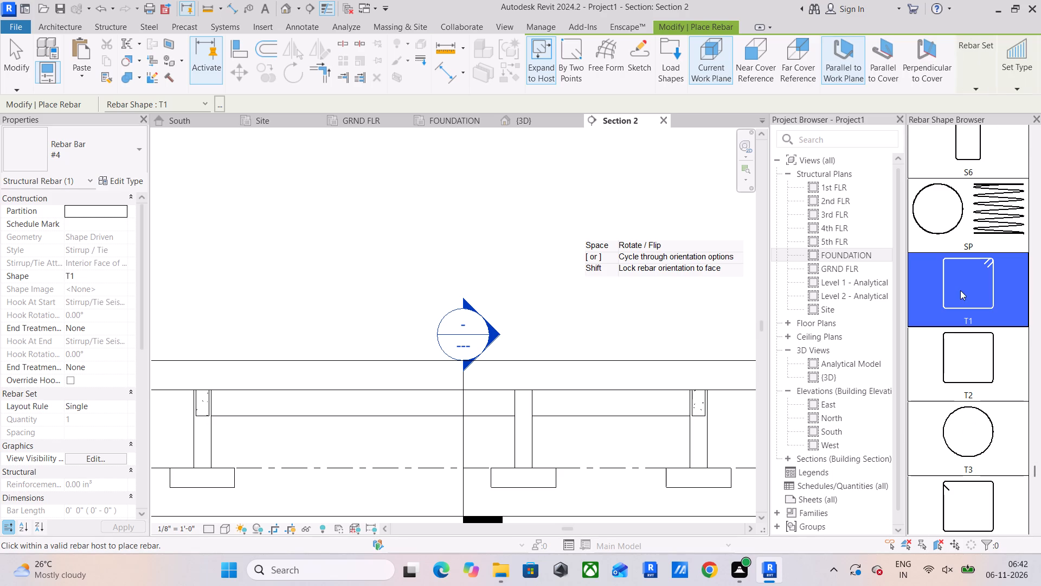
pyautogui.moveTo(294, 342); pyautogui.dragTo(484, 299, button='middle')
pyautogui.scroll(10, 376, 355)
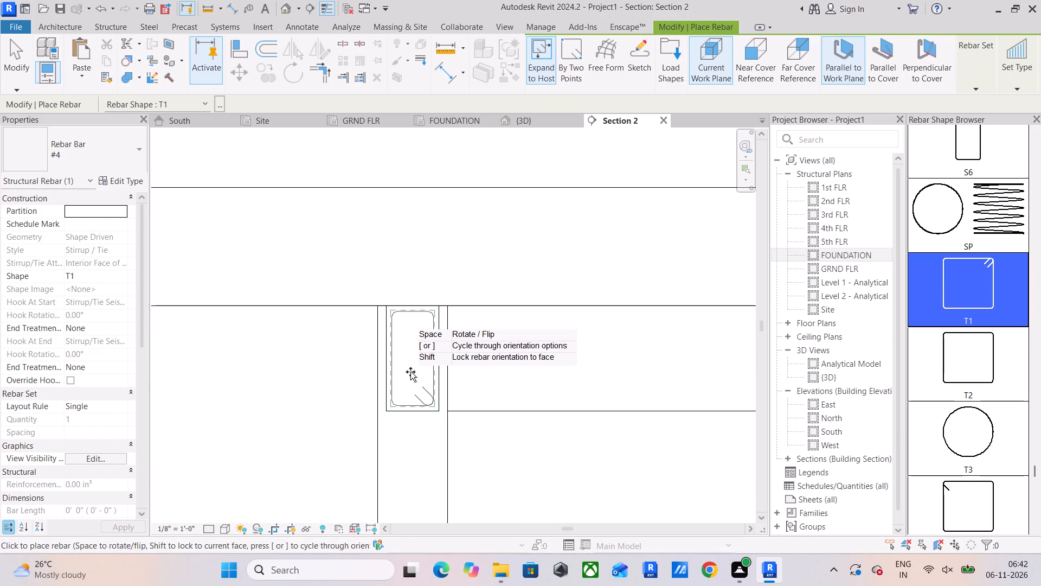
pyautogui.moveTo(411, 371); pyautogui.dragTo(344, 386, button='middle')
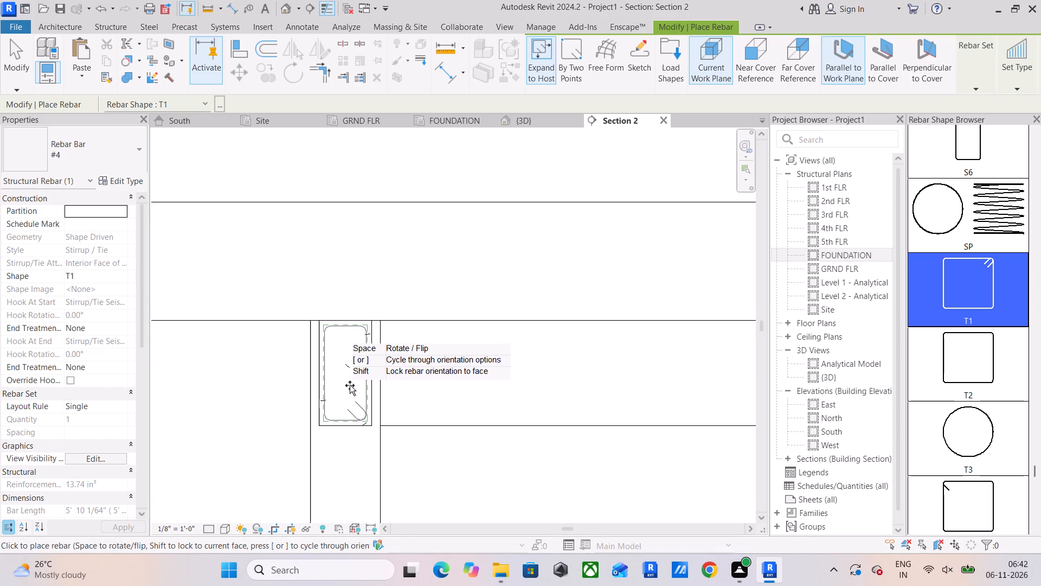
pyautogui.click(357, 333)
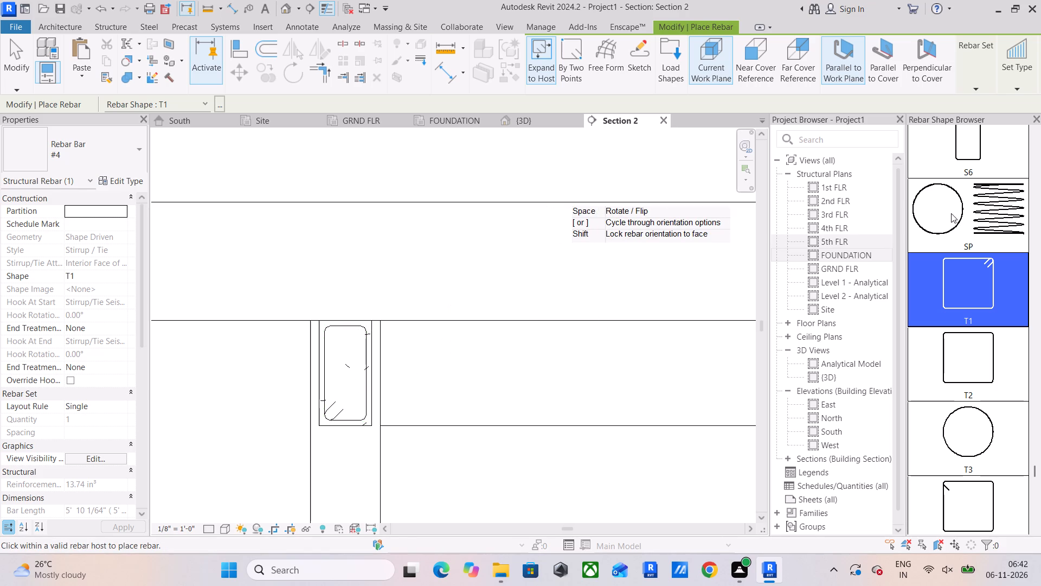
# Set the view's detail level to Fine and place a straight #4 bar, shape 00, perpendicular to cover, inside the stirrup's hooked bottom corner.
pyautogui.scroll(20, 952, 228)
pyautogui.scroll(11, 952, 228)
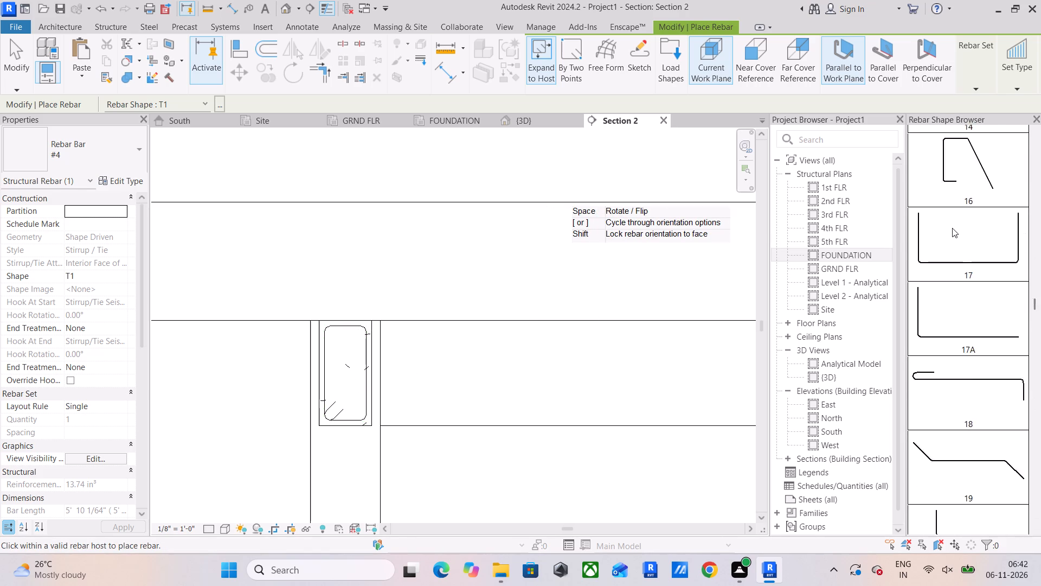
pyautogui.scroll(20, 952, 228)
pyautogui.scroll(15, 952, 228)
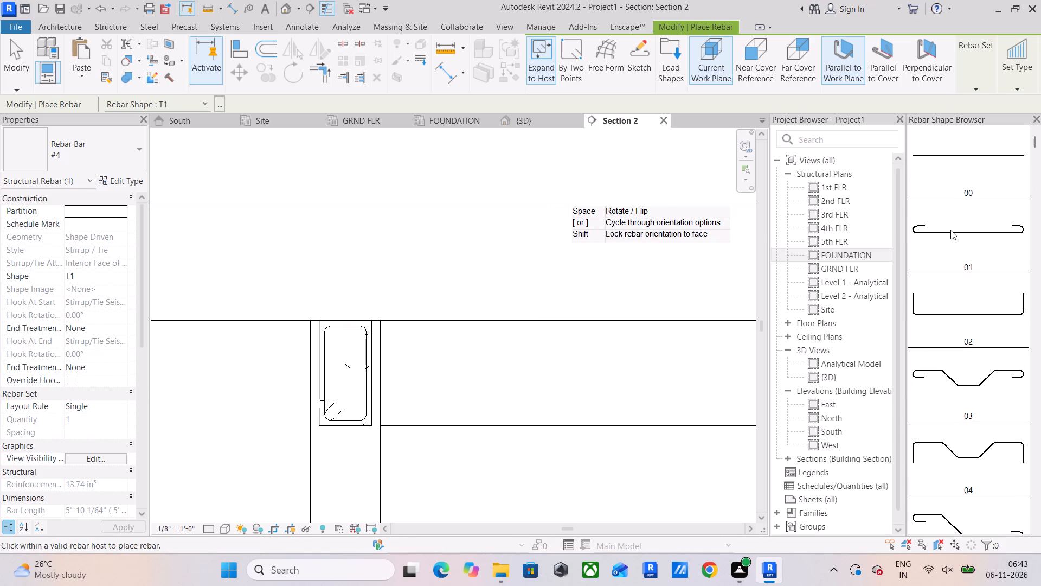
pyautogui.click(991, 149)
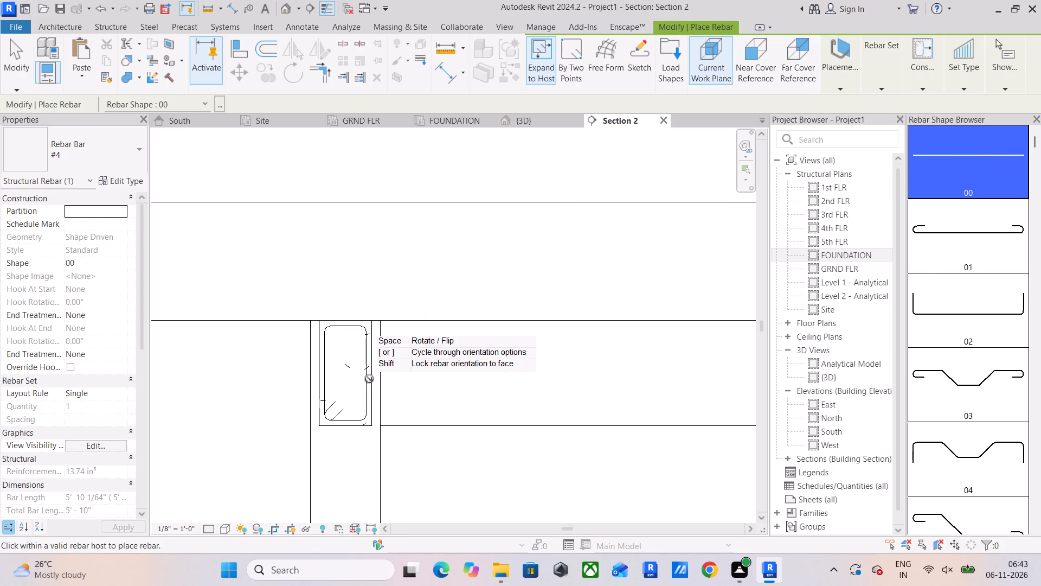
pyautogui.scroll(6, 337, 354)
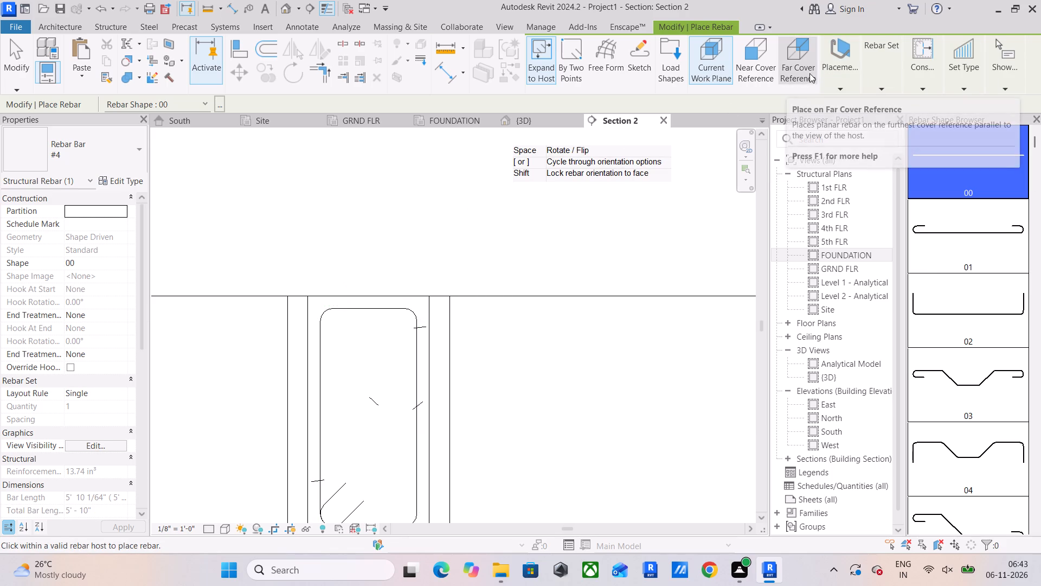
pyautogui.click(840, 85)
pyautogui.click(930, 119)
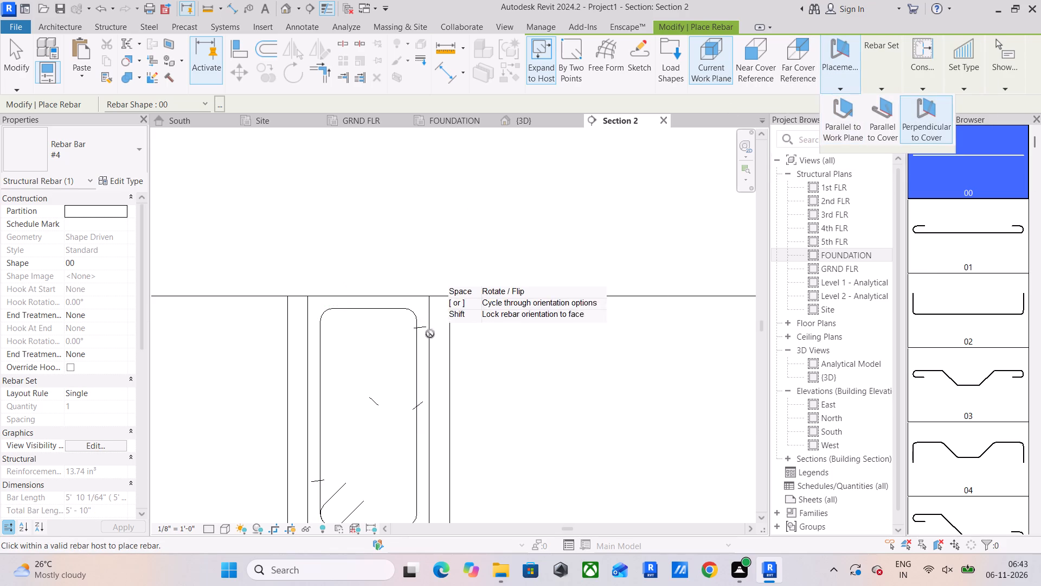
pyautogui.scroll(4, 332, 326)
pyautogui.moveTo(332, 326); pyautogui.dragTo(369, 207, button='middle')
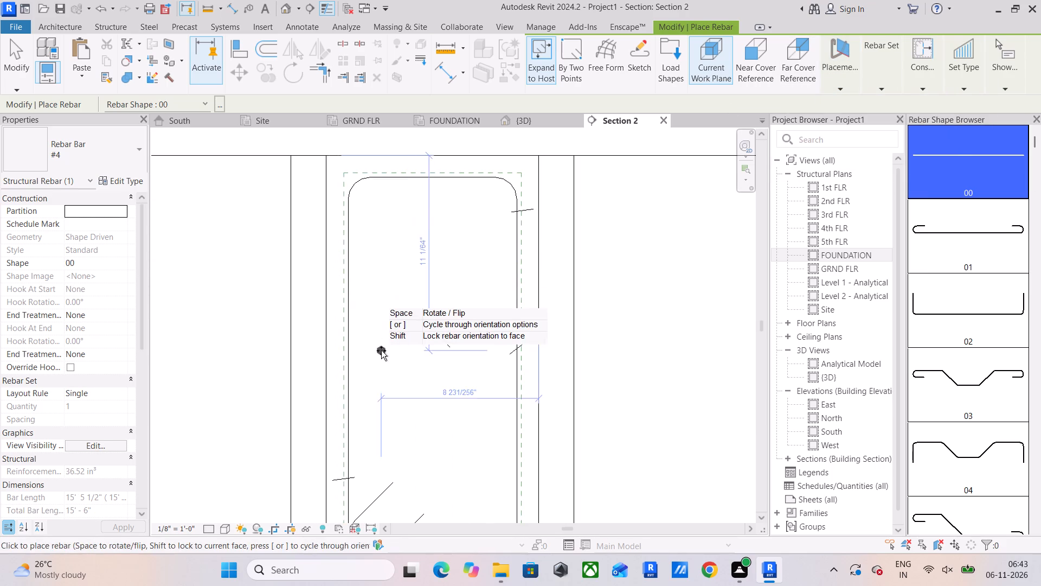
pyautogui.moveTo(381, 351); pyautogui.dragTo(391, 234, button='middle')
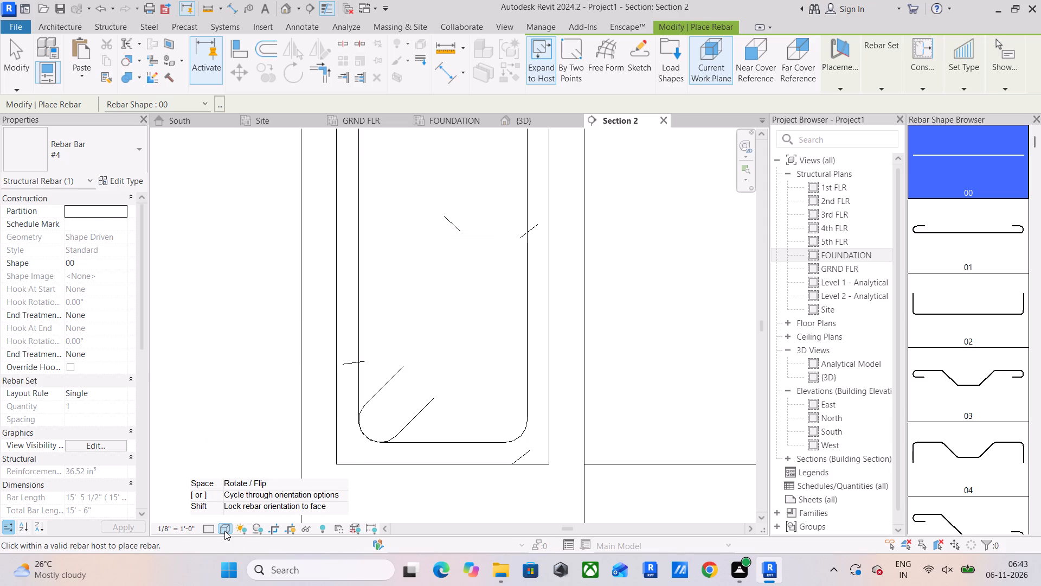
pyautogui.click(224, 531)
pyautogui.click(211, 528)
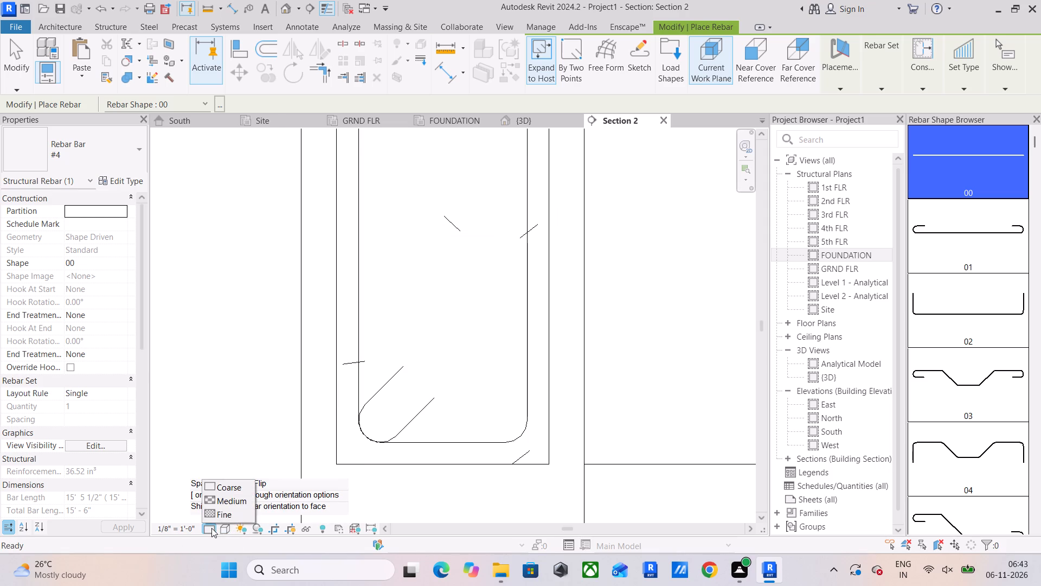
pyautogui.click(221, 518)
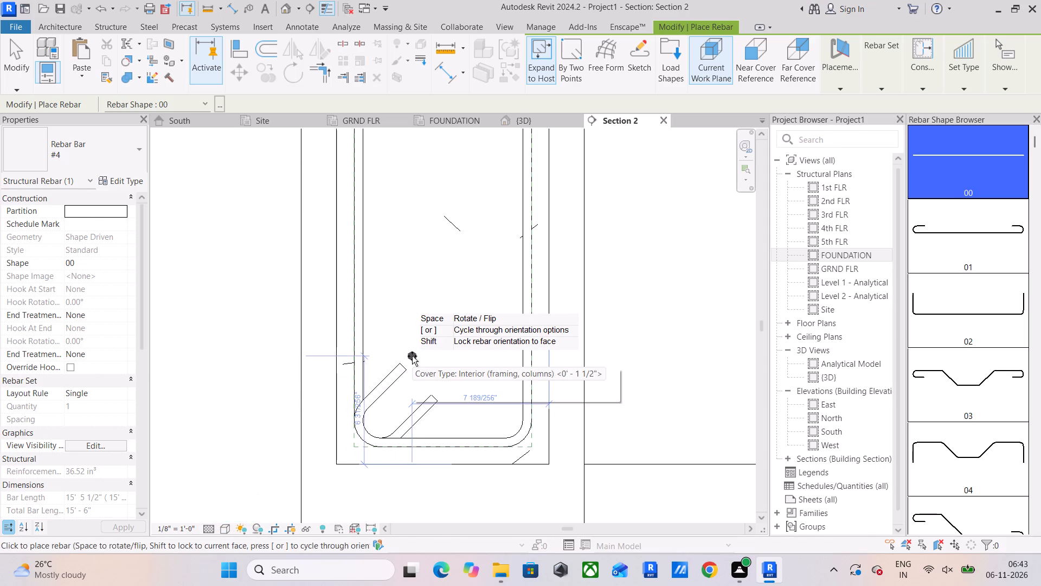
pyautogui.scroll(5, 408, 407)
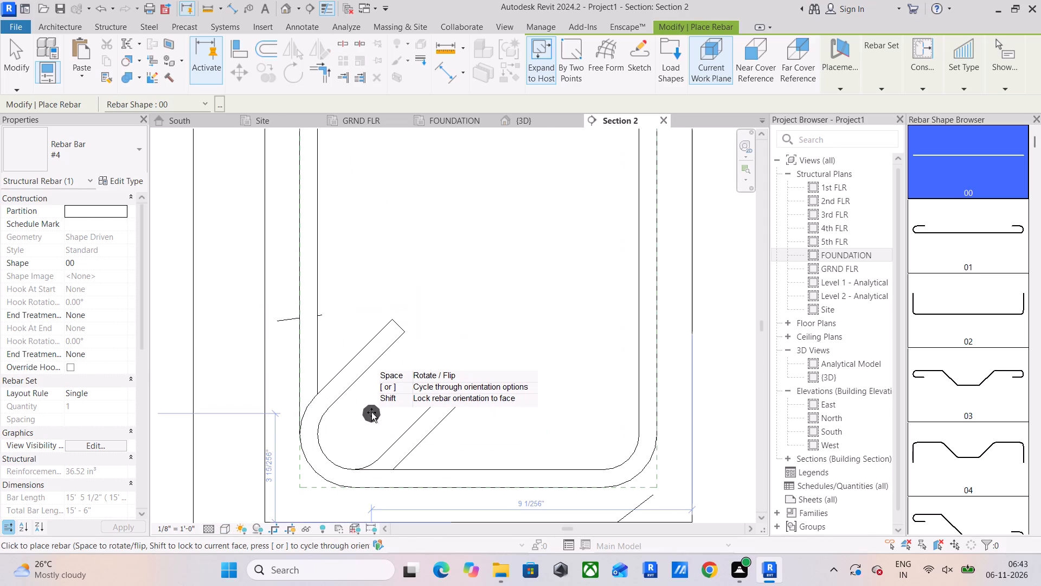
pyautogui.click(365, 410)
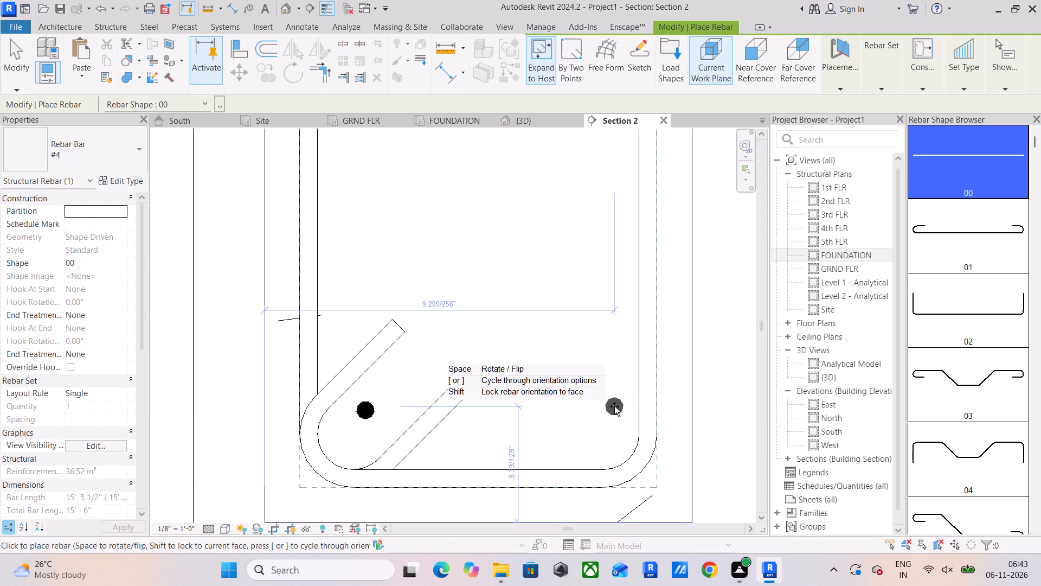
pyautogui.press('Escape')
# Mirror a copy of the bottom corner bar about a vertical axis drawn through the midpoint of the stirrup's bottom leg.
pyautogui.click(393, 478)
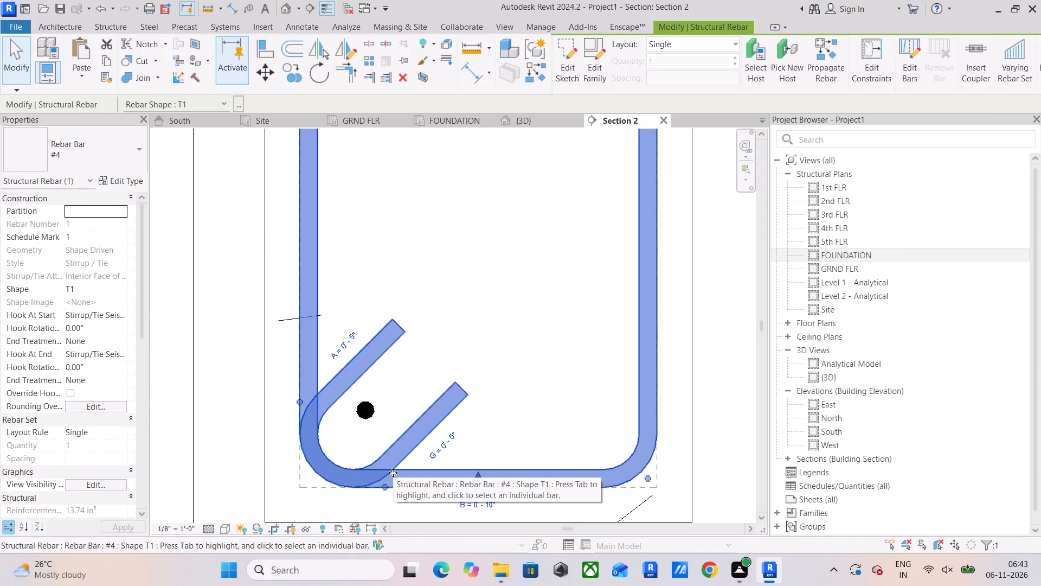
pyautogui.click(373, 413)
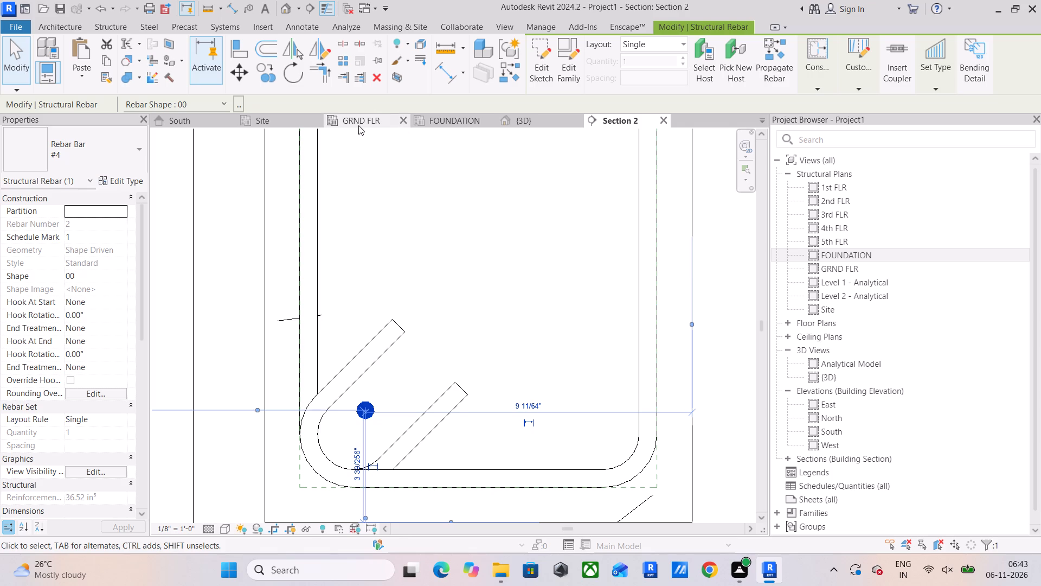
pyautogui.click(314, 48)
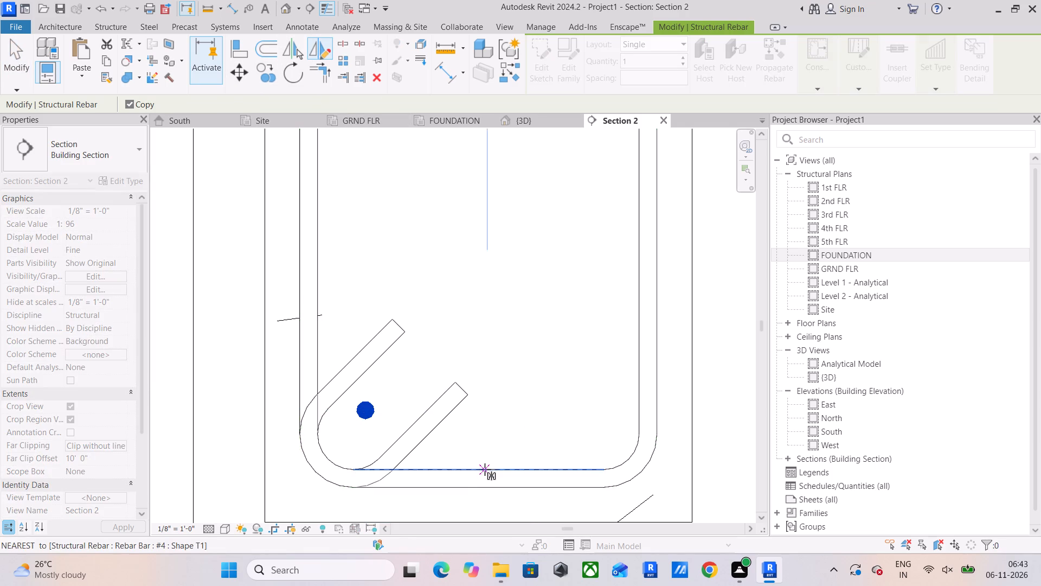
pyautogui.moveTo(478, 468); pyautogui.dragTo(486, 457)
pyautogui.click(479, 350)
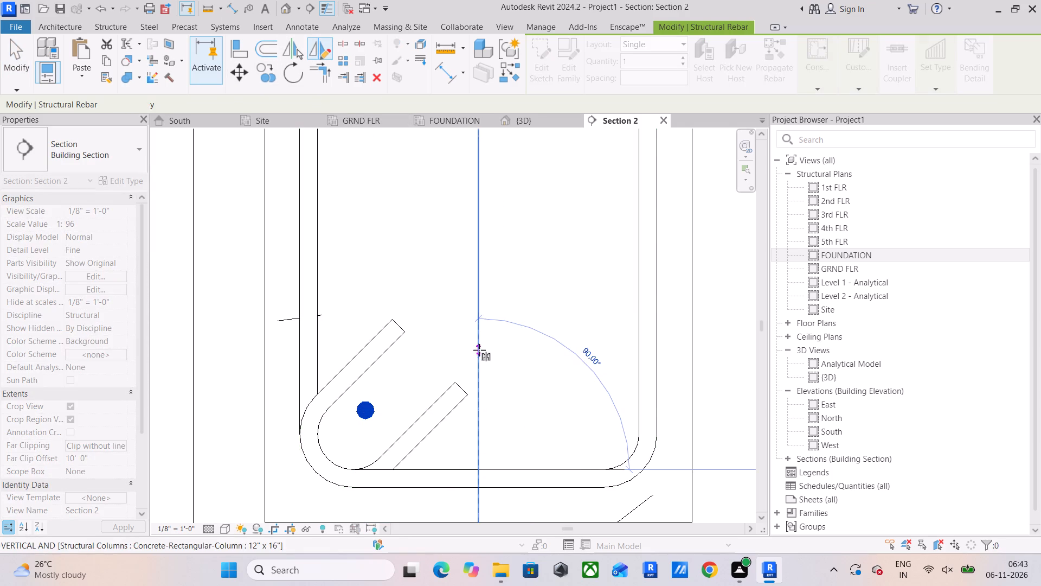
pyautogui.scroll(-4, 479, 350)
pyautogui.moveTo(479, 350); pyautogui.dragTo(478, 466, button='middle')
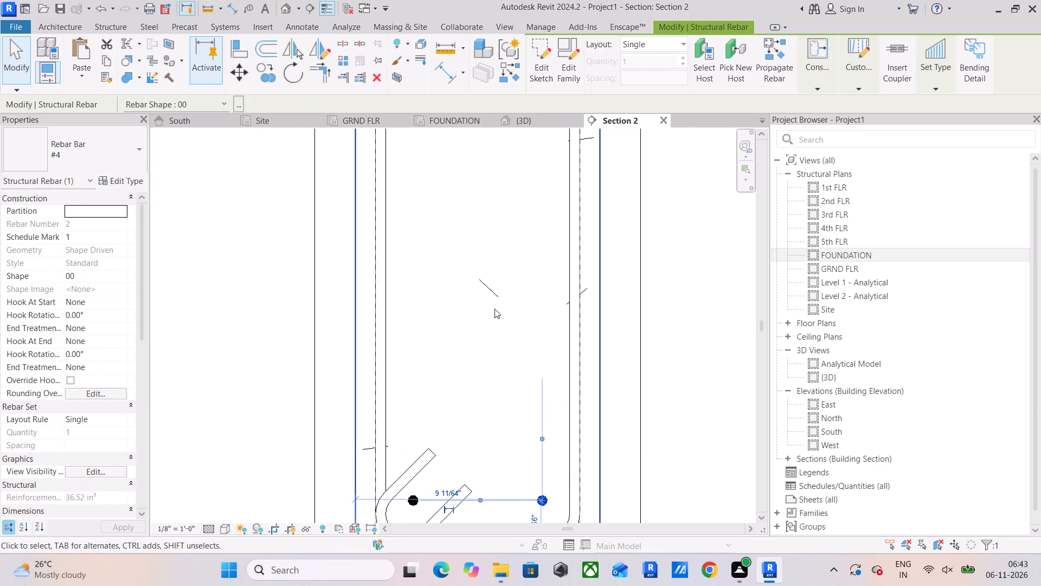
pyautogui.click(490, 307)
# Mirror copies of the two bottom bars to the top of the stirrup about a horizontal axis through its mid-height.
pyautogui.moveTo(425, 480); pyautogui.dragTo(425, 396, button='middle')
pyautogui.scroll(1, 425, 395)
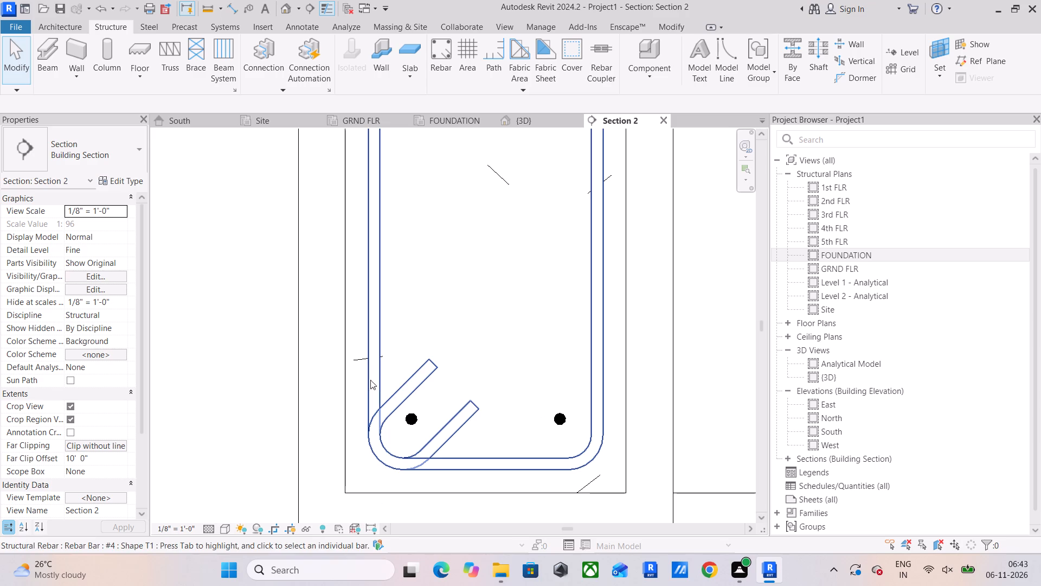
pyautogui.moveTo(352, 378); pyautogui.dragTo(592, 438)
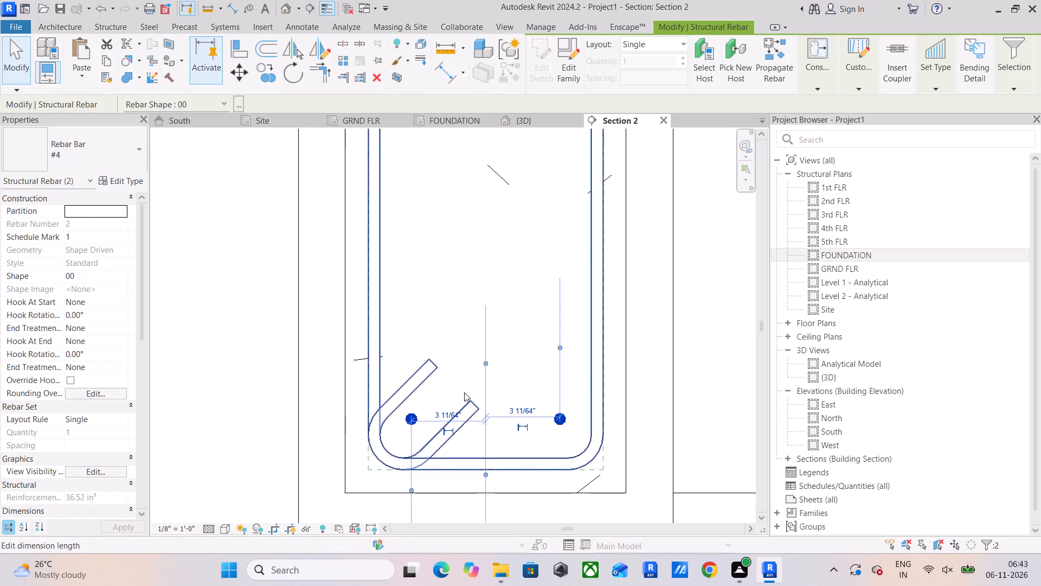
pyautogui.click(312, 46)
pyautogui.moveTo(431, 282); pyautogui.dragTo(472, 445, button='middle')
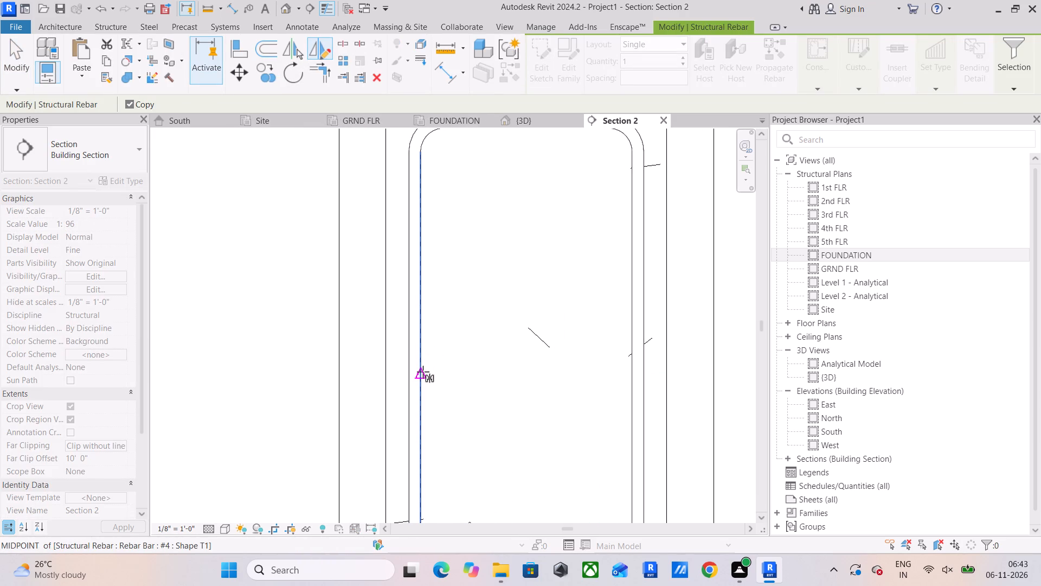
pyautogui.click(423, 372)
pyautogui.click(499, 373)
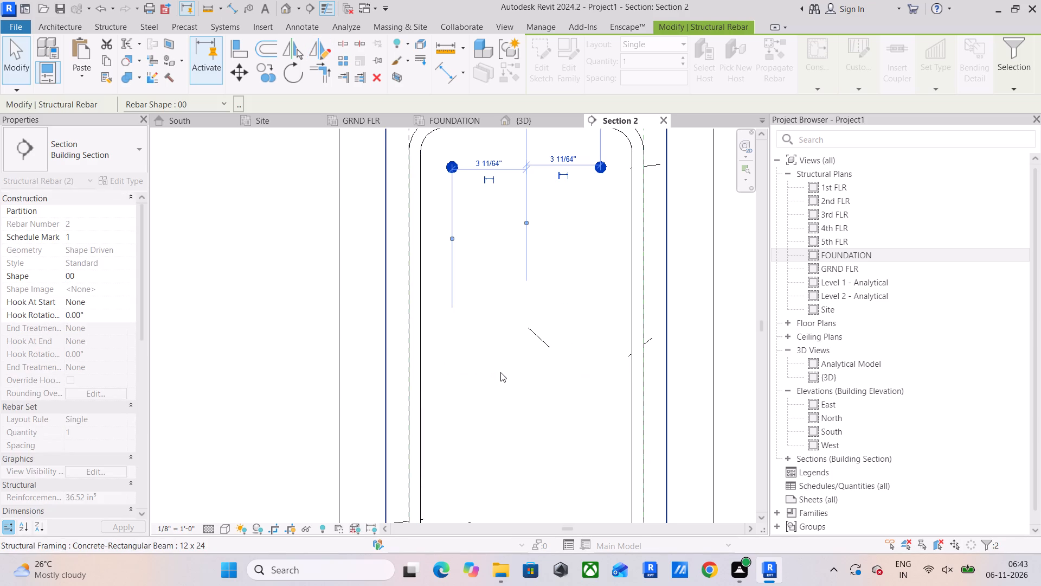
pyautogui.scroll(-4, 502, 305)
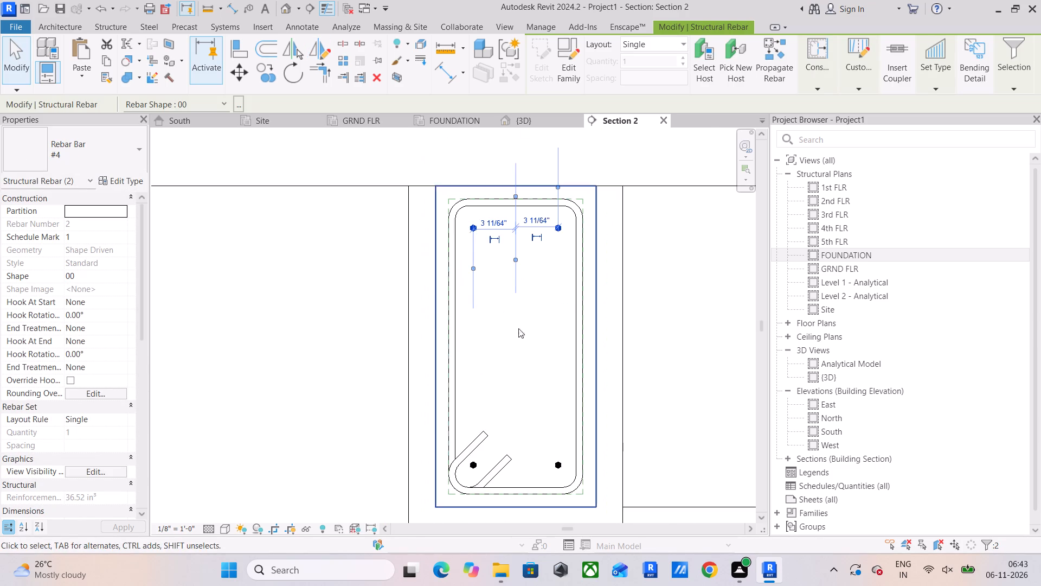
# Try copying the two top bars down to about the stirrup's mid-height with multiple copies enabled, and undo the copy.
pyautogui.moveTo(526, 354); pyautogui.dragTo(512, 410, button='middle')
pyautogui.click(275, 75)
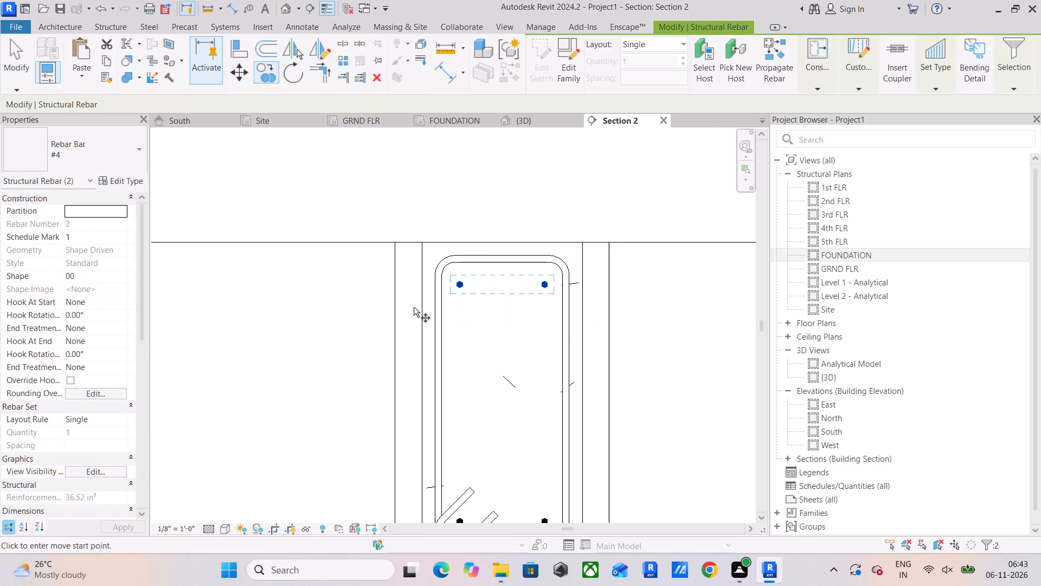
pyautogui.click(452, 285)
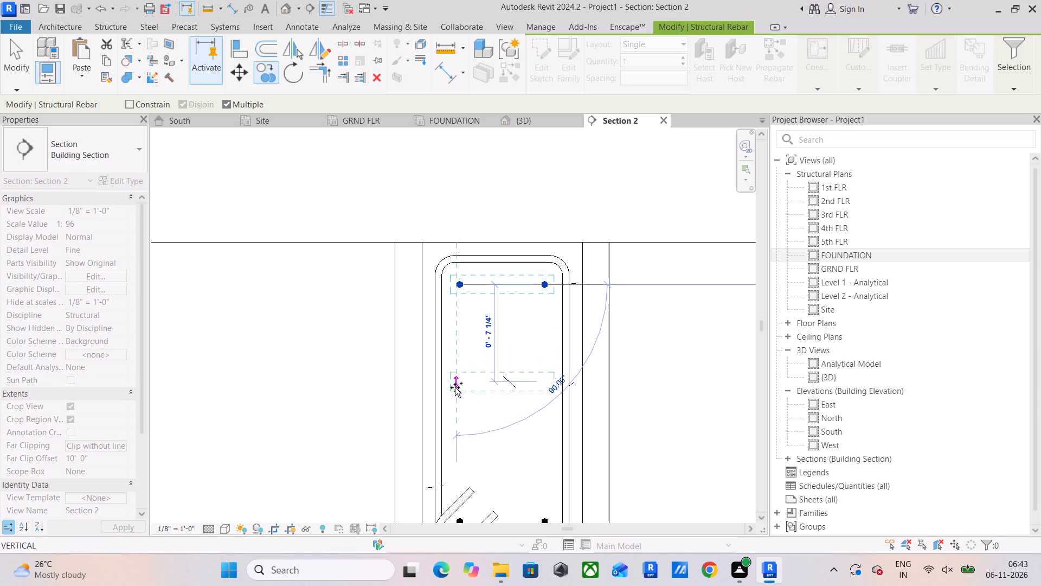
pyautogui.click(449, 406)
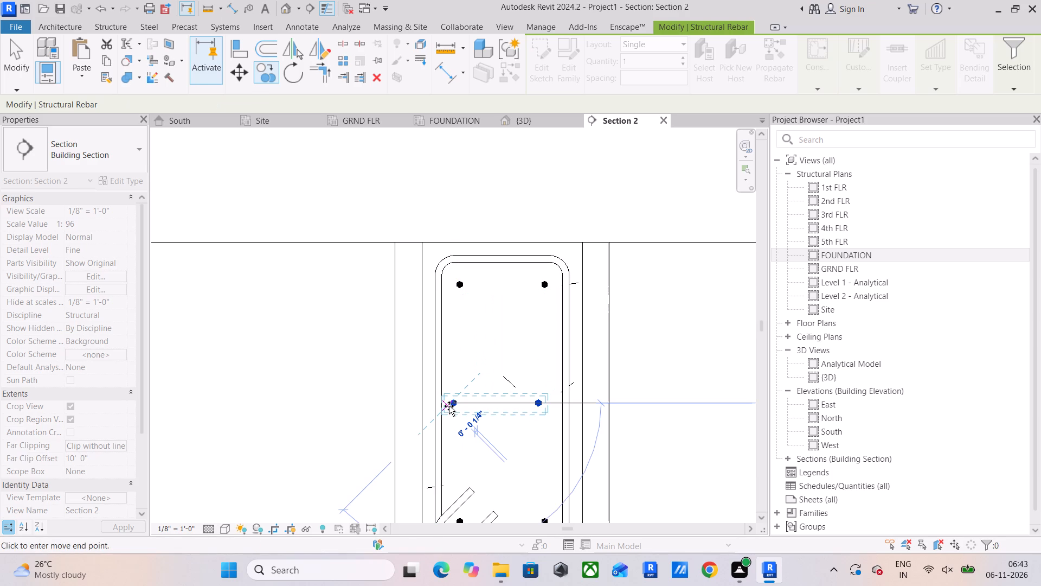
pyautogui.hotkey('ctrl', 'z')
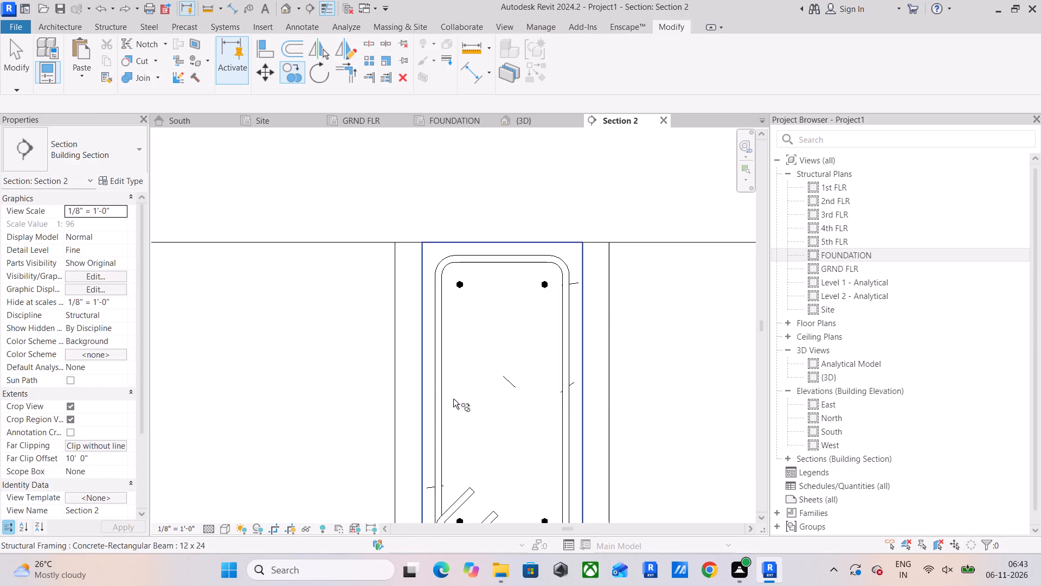
# Copy the two top bars straight down to about the stirrup's mid-height and nudge the copied pair slightly lower.
pyautogui.click(457, 282)
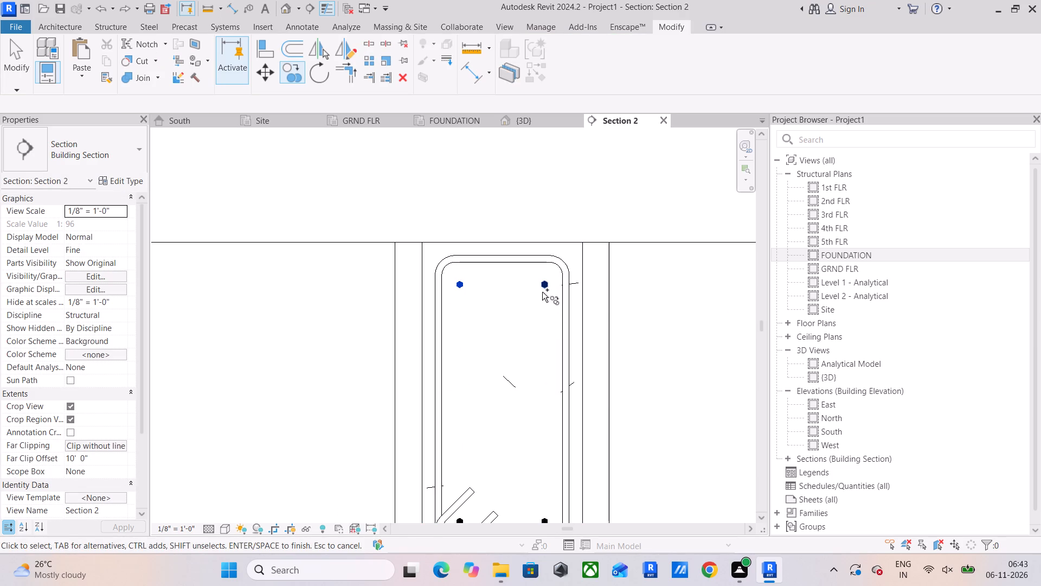
pyautogui.keyDown('ctrl'); pyautogui.click(543, 288); pyautogui.keyUp('ctrl')
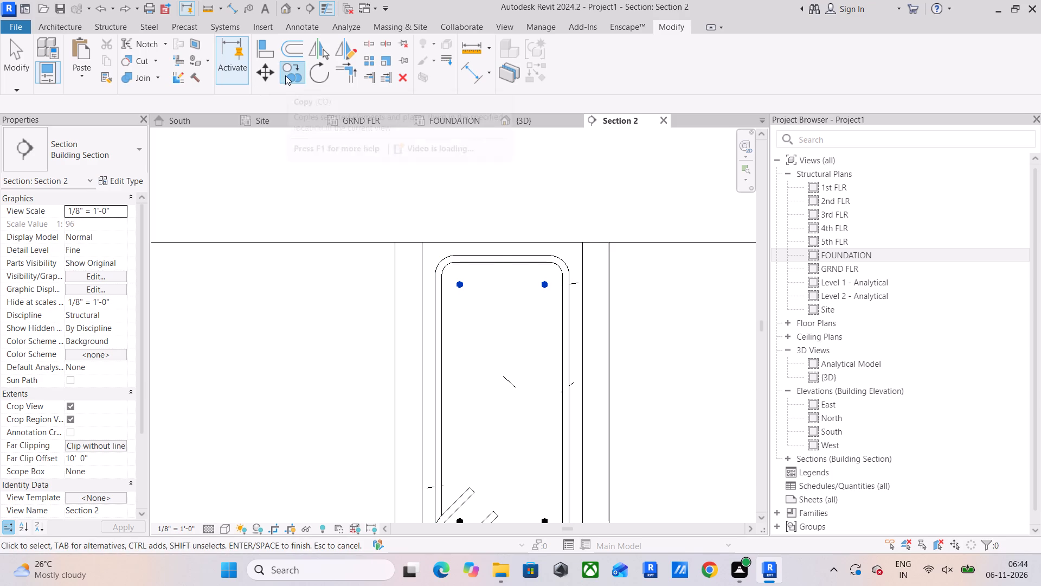
pyautogui.click(285, 75)
pyautogui.click(454, 288)
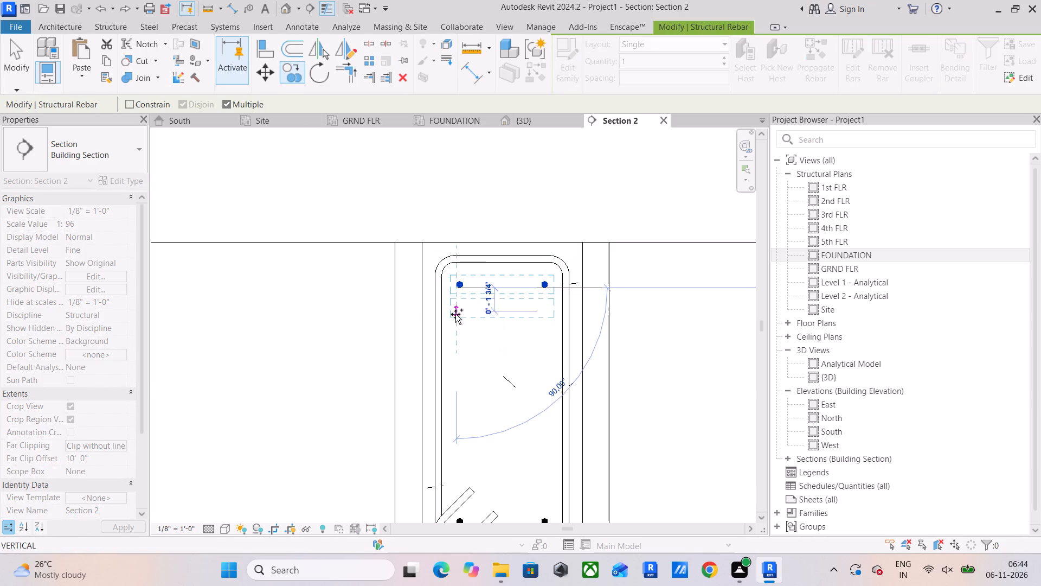
pyautogui.click(458, 405)
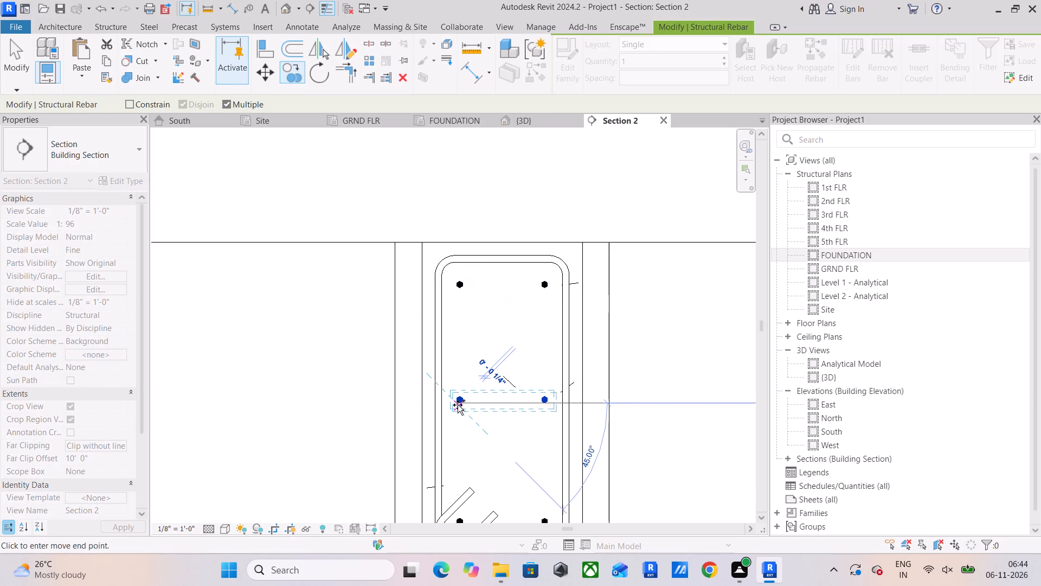
pyautogui.scroll(8, 458, 405)
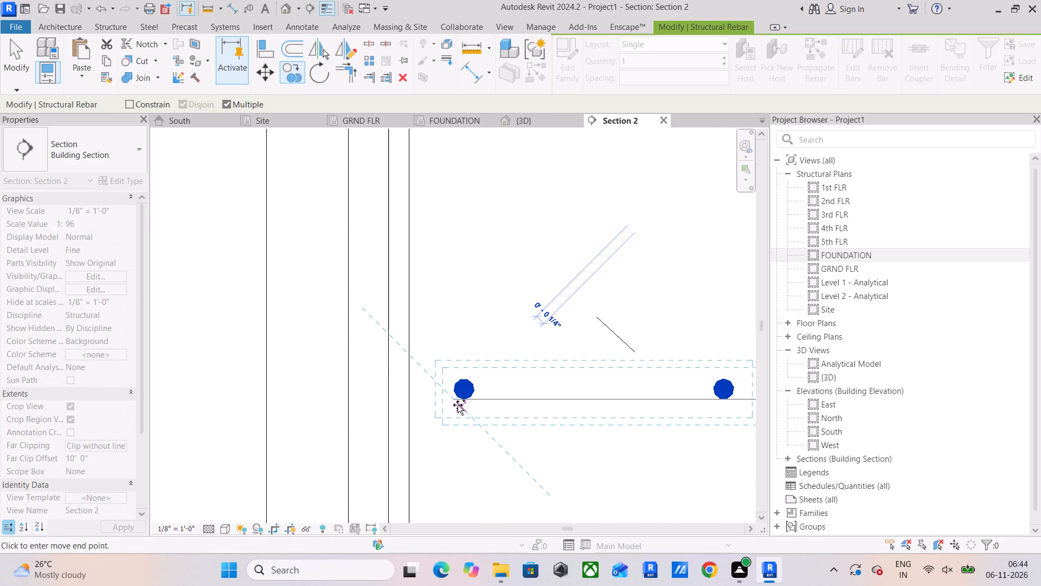
pyautogui.press('Down')
pyautogui.press('Down')
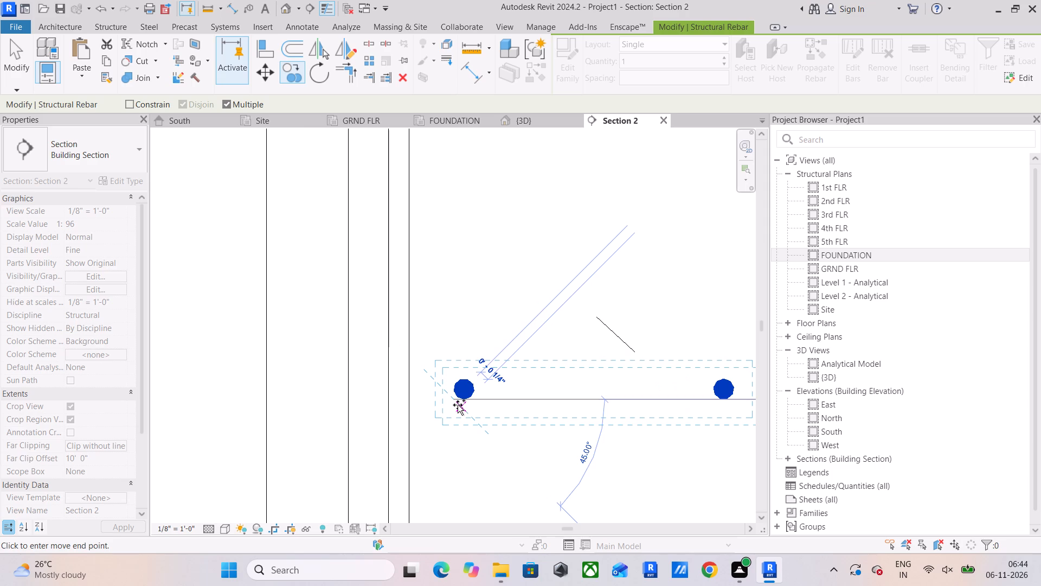
pyautogui.press('Down')
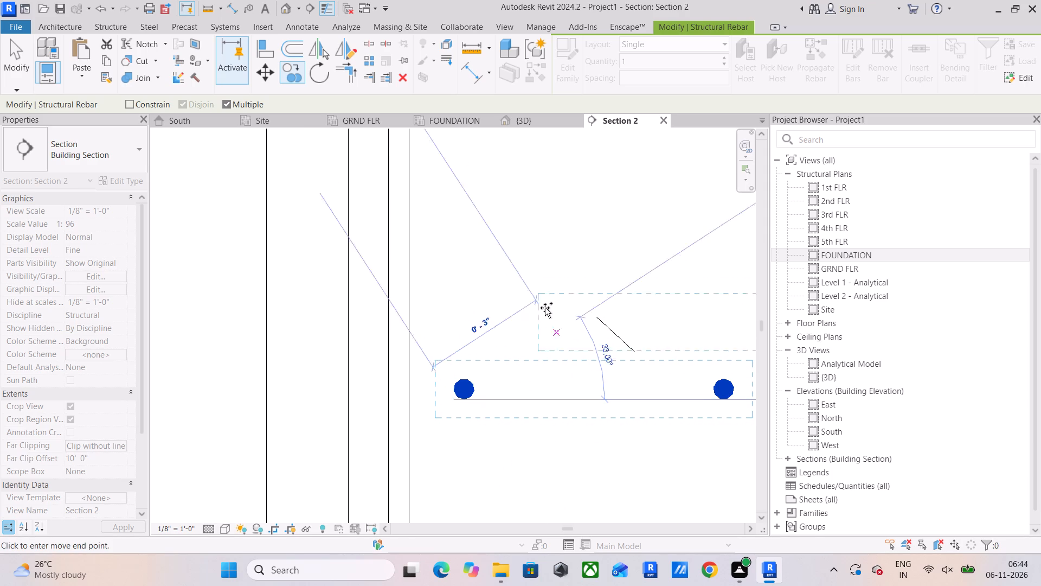
pyautogui.press('Escape')
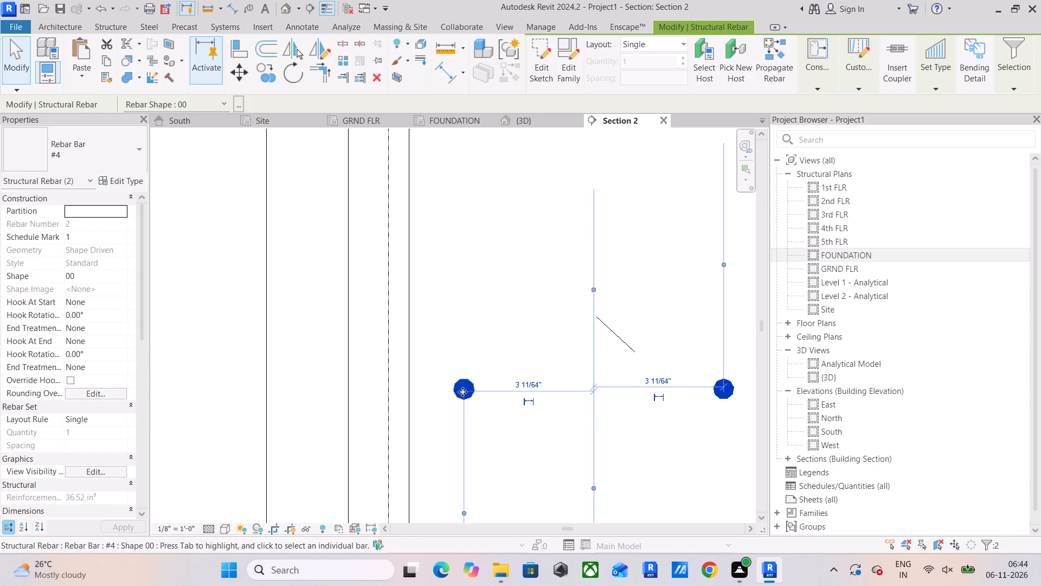
pyautogui.press('Down')
pyautogui.press('Down')
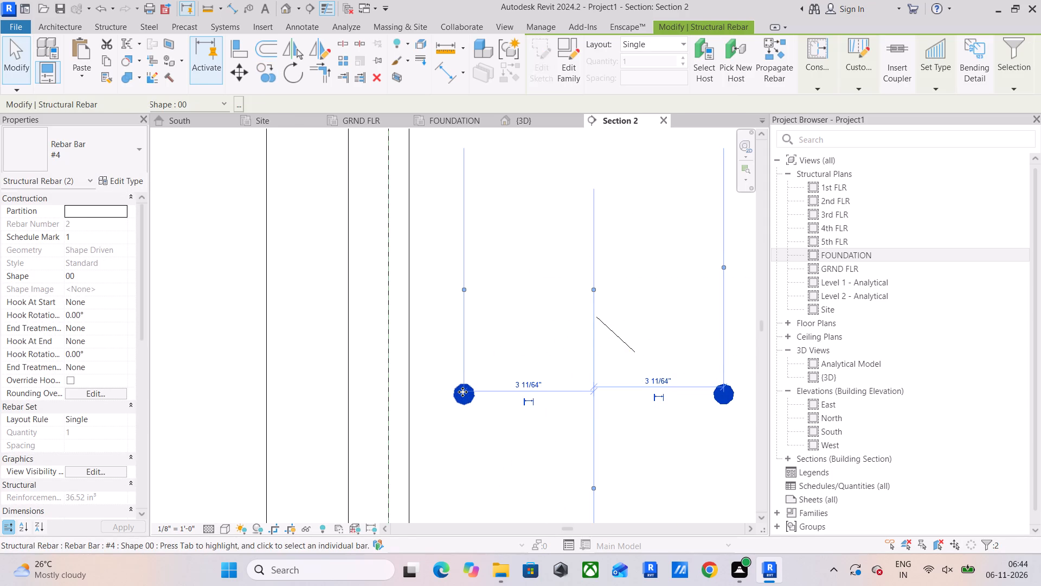
pyautogui.press('Escape')
# Set the T1 stirrup's layout rule to Maximum Spacing with a spacing of 150 mm.
pyautogui.scroll(-7, 462, 392)
pyautogui.middleClick(462, 392)
pyautogui.moveTo(462, 392); pyautogui.dragTo(468, 323, button='middle')
pyautogui.scroll(5, 243, 302)
pyautogui.scroll(10, 287, 310)
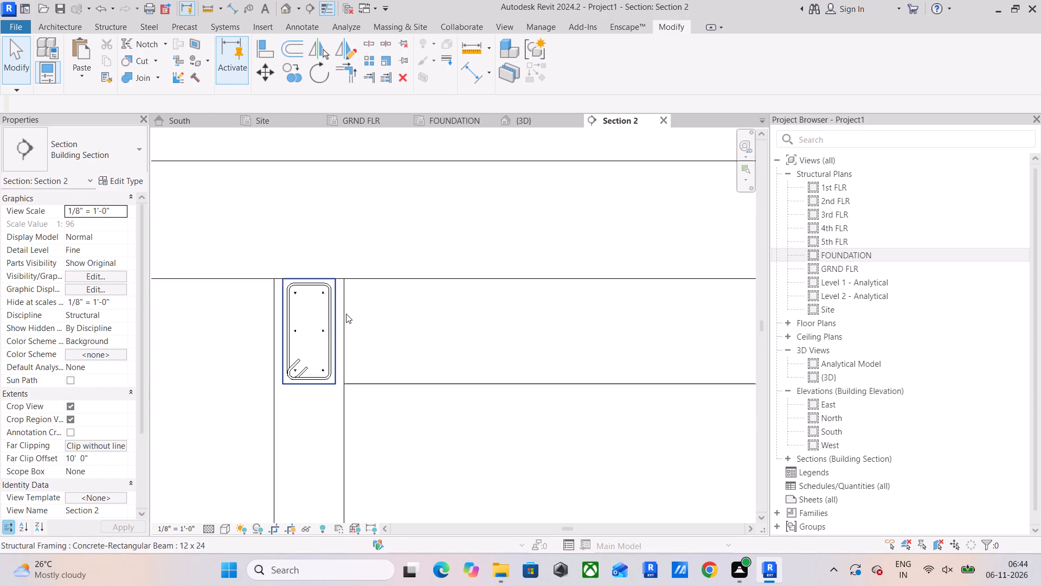
pyautogui.scroll(9, 295, 335)
pyautogui.click(274, 356)
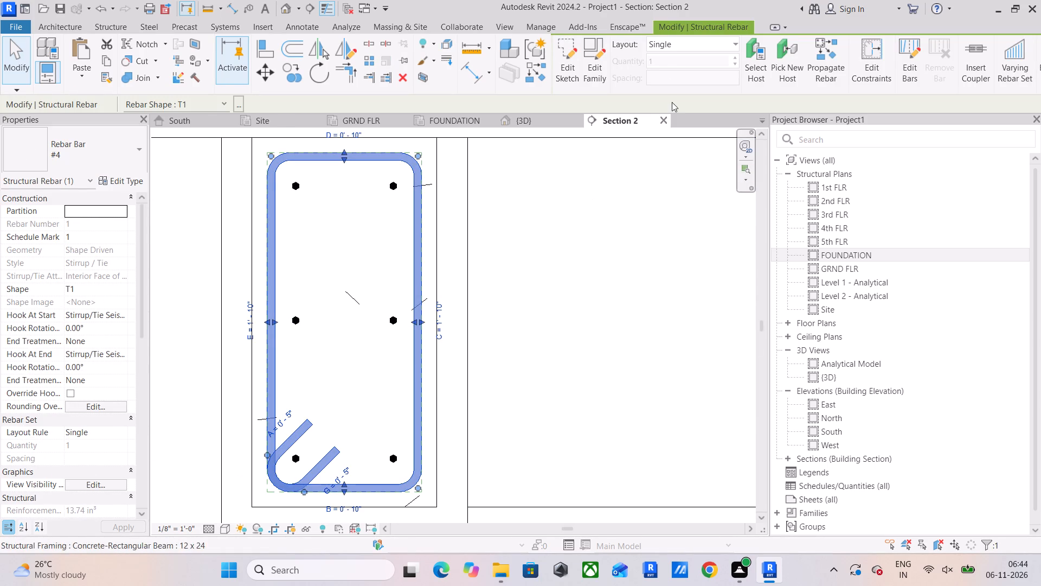
pyautogui.click(732, 44)
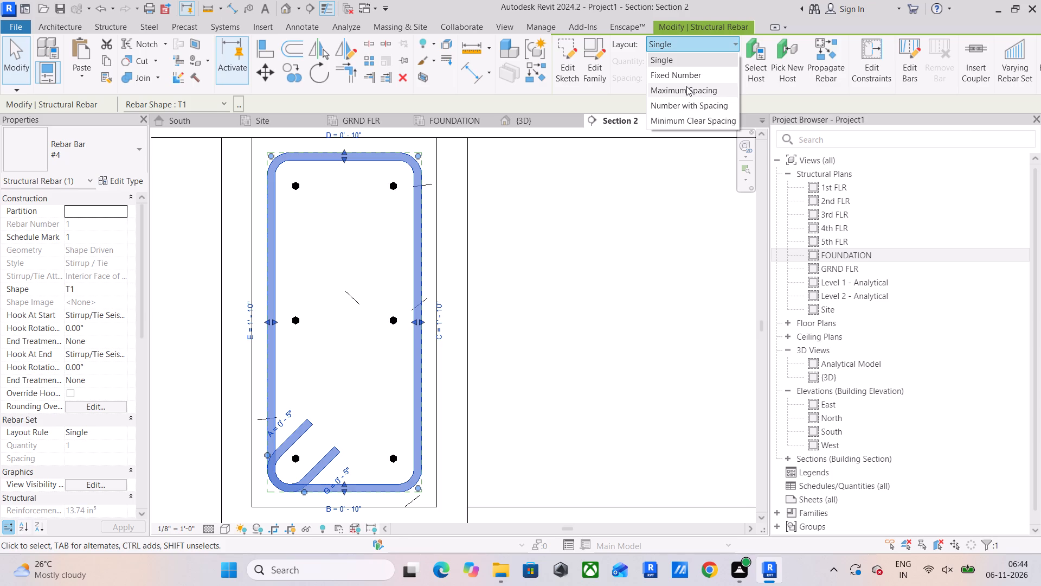
pyautogui.click(686, 86)
pyautogui.moveTo(682, 77); pyautogui.dragTo(611, 78)
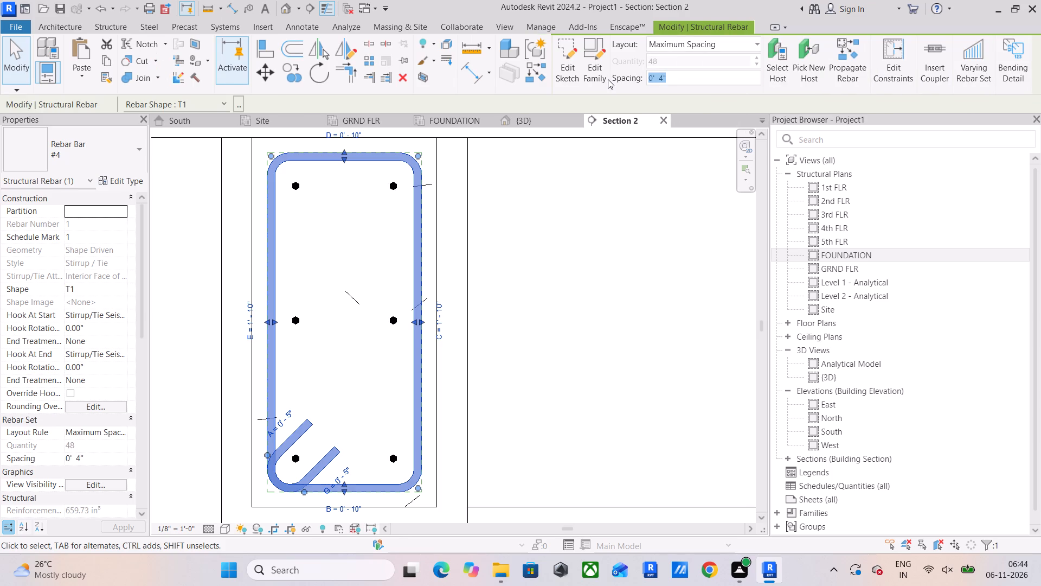
pyautogui.write('150 MM')
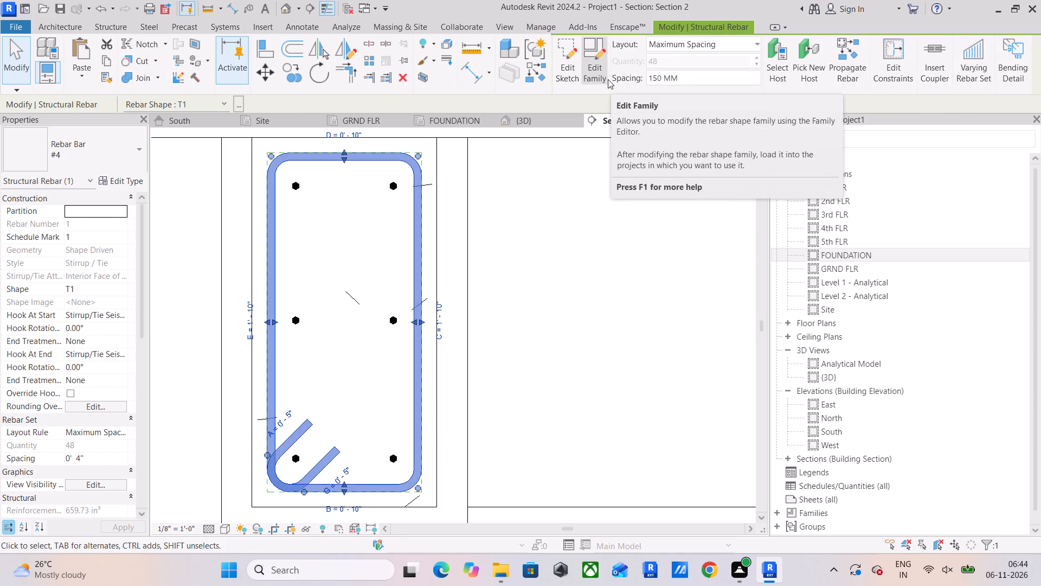
pyautogui.press('Return')
# Select only the structural rebar in the sectioned beam, filtering out structural framing, and make it unobscured in the {3D} view.
pyautogui.scroll(-3, 443, 351)
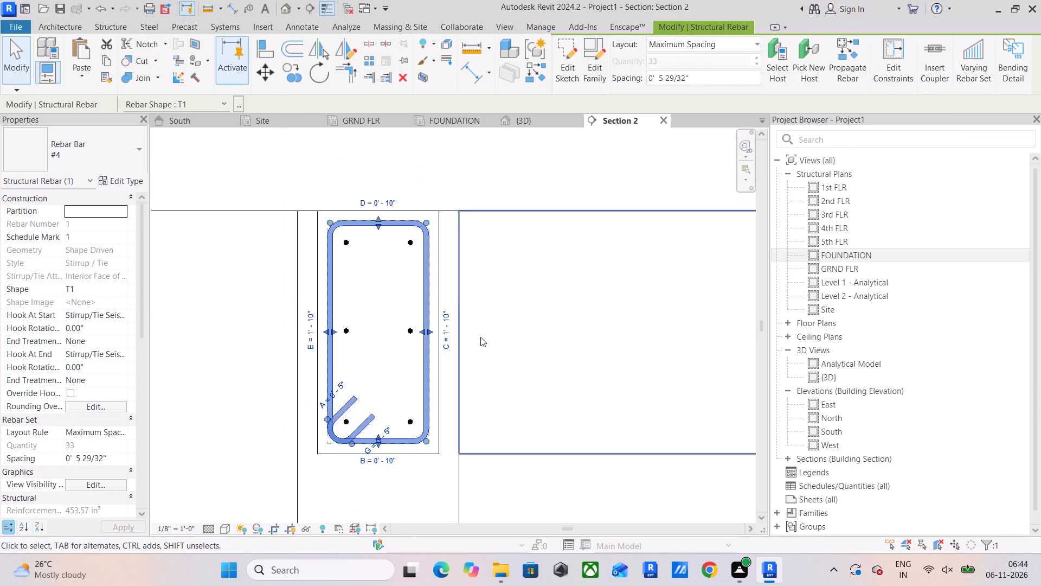
pyautogui.scroll(-3, 480, 337)
pyautogui.moveTo(480, 337); pyautogui.dragTo(483, 368, button='middle')
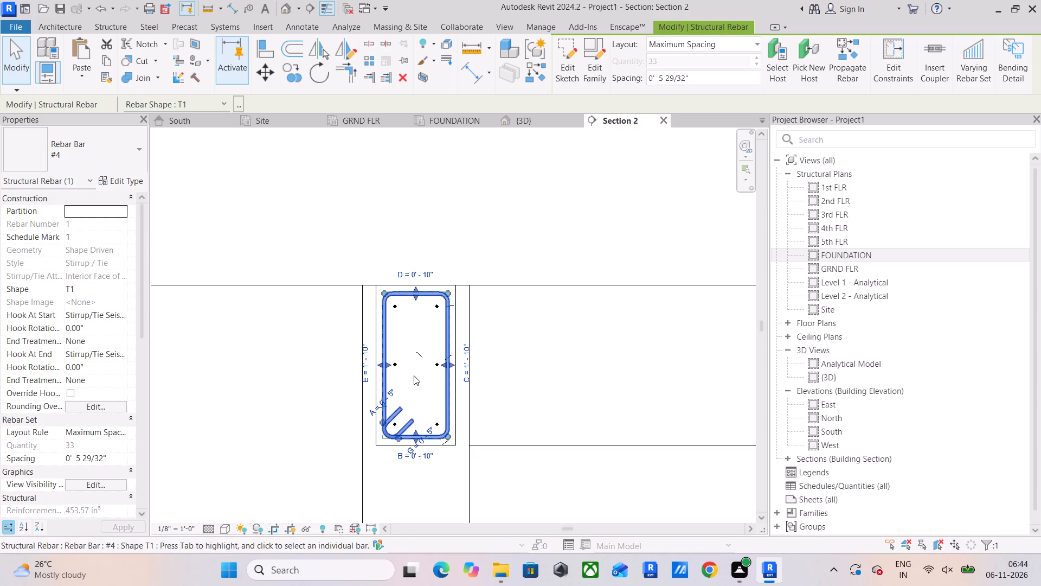
pyautogui.moveTo(327, 245); pyautogui.dragTo(482, 474)
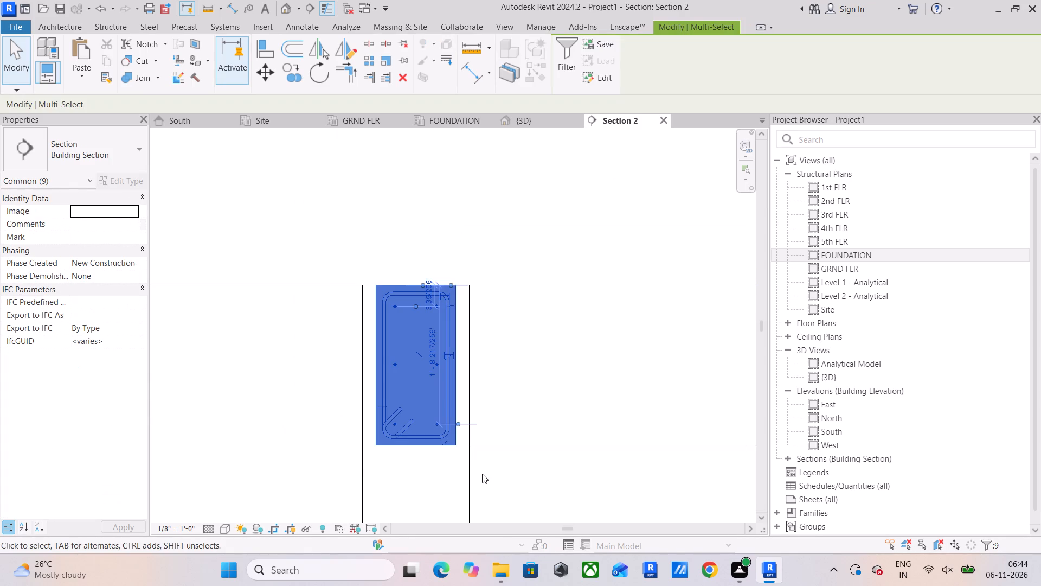
pyautogui.click(556, 47)
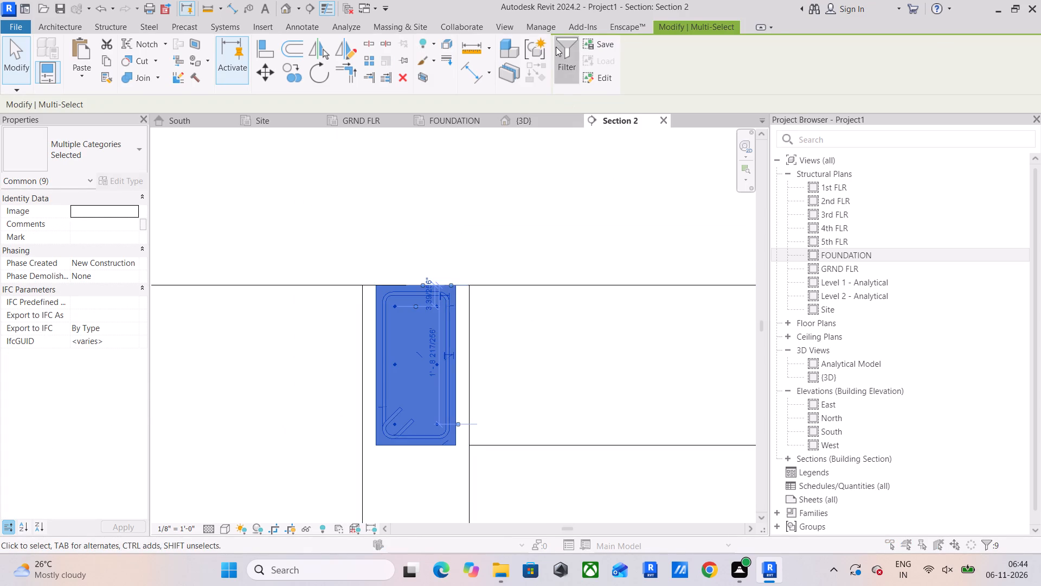
pyautogui.click(408, 193)
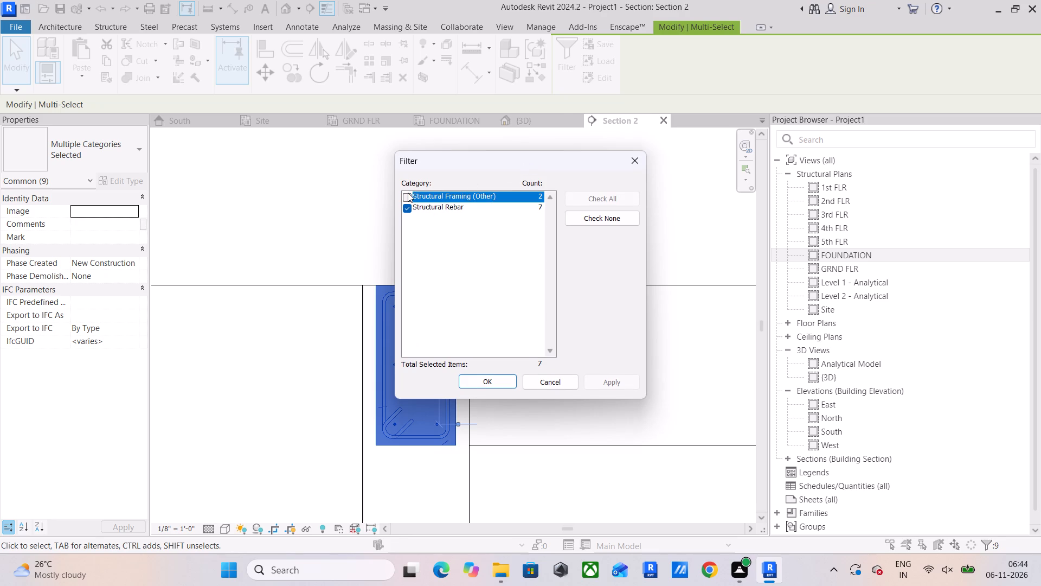
pyautogui.click(487, 382)
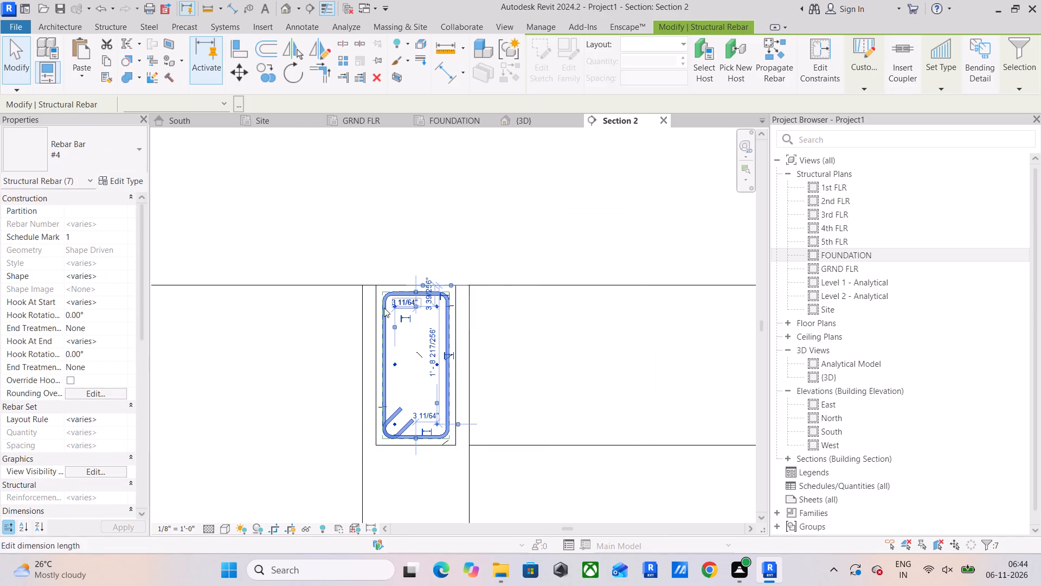
pyautogui.scroll(-2, 75, 445)
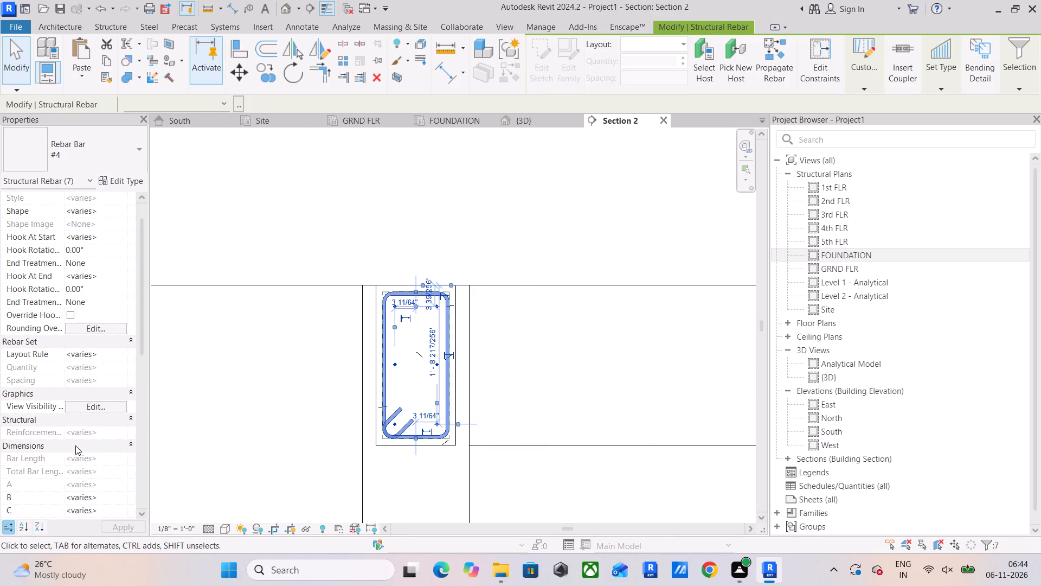
pyautogui.click(117, 403)
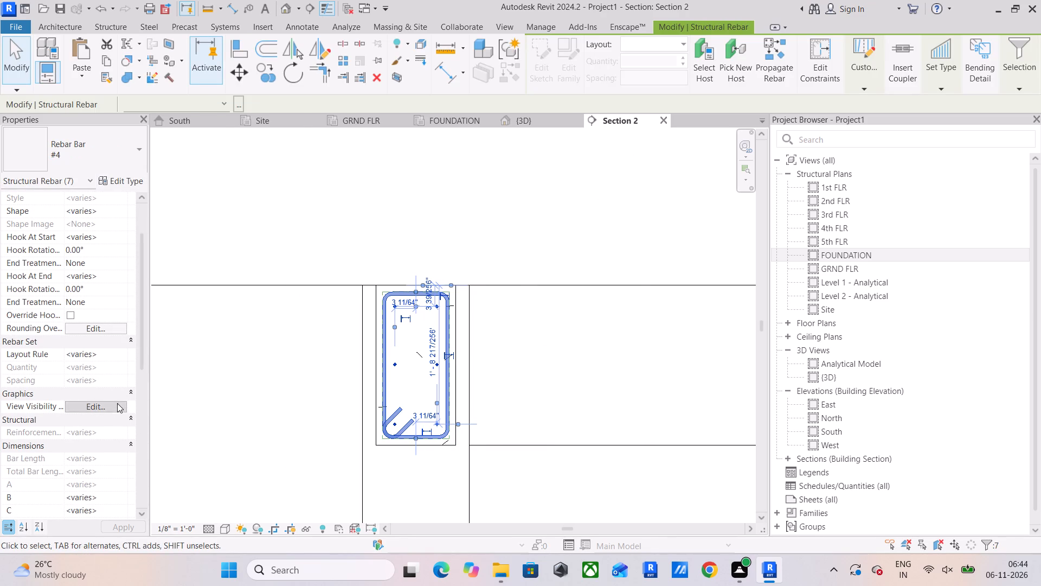
pyautogui.click(619, 251)
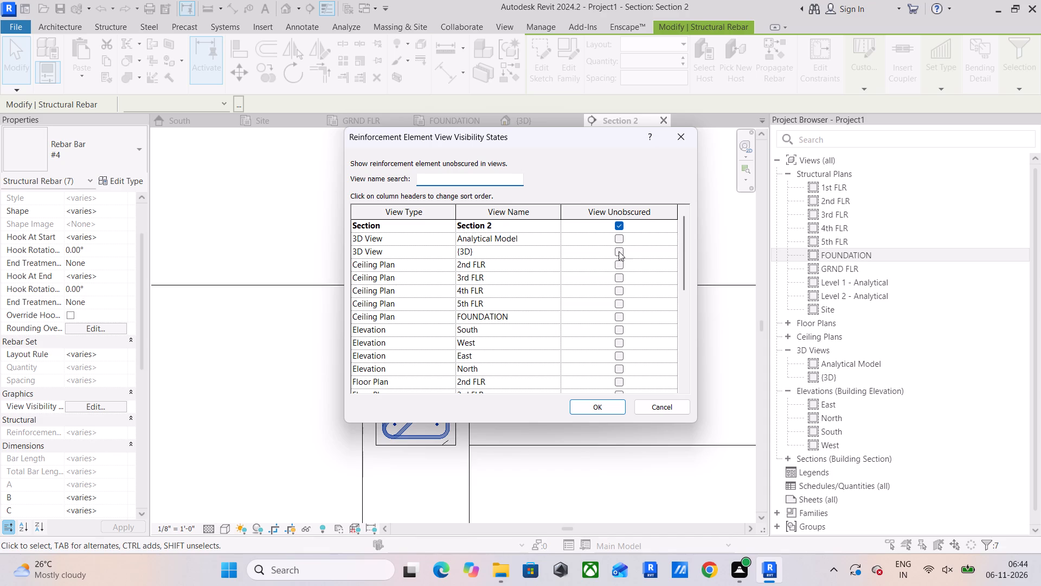
pyautogui.click(596, 403)
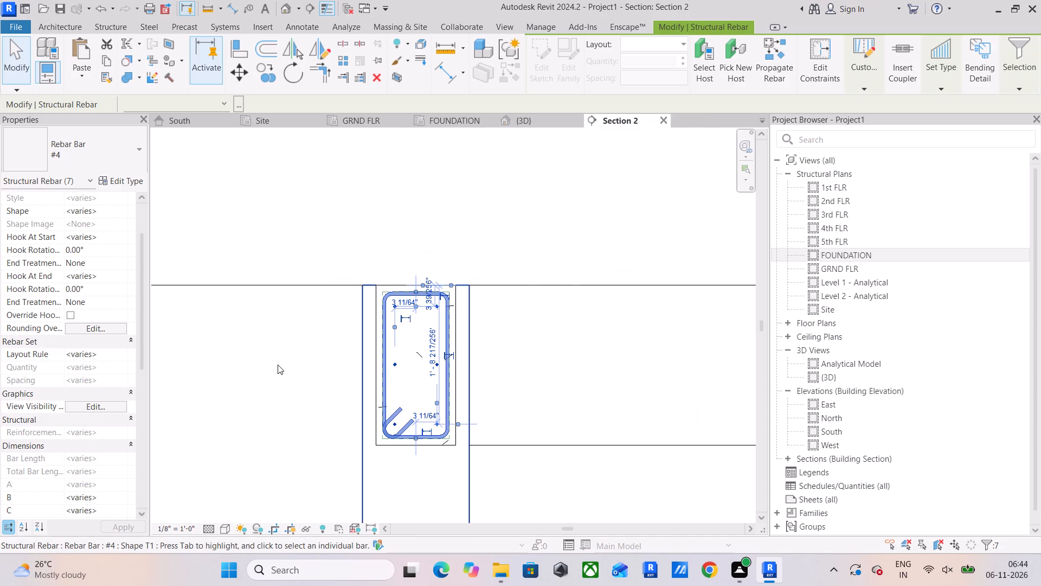
# Switch to the {3D} view and set its detail level to Fine.
pyautogui.click(540, 120)
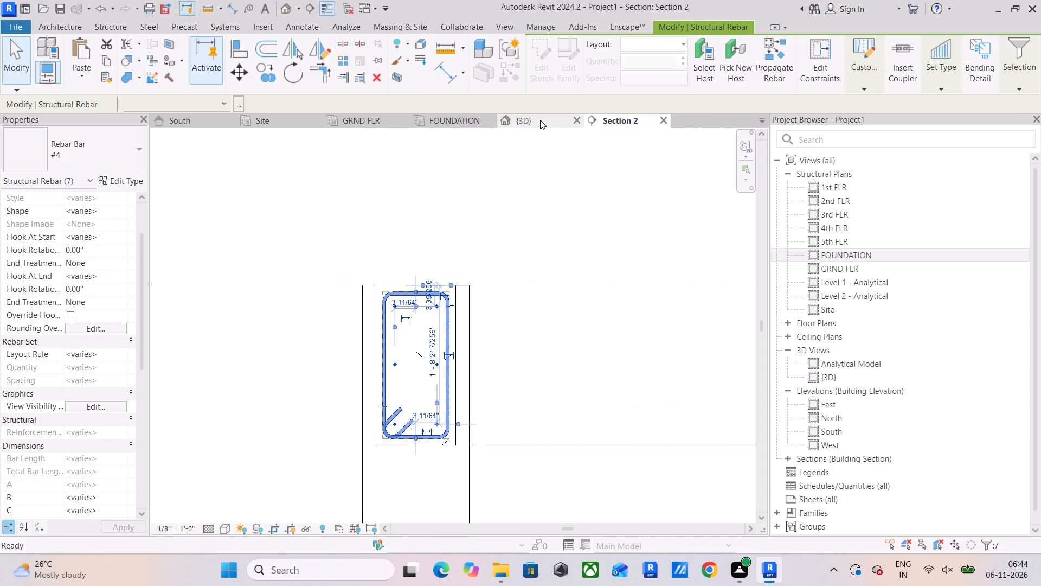
pyautogui.click(224, 496)
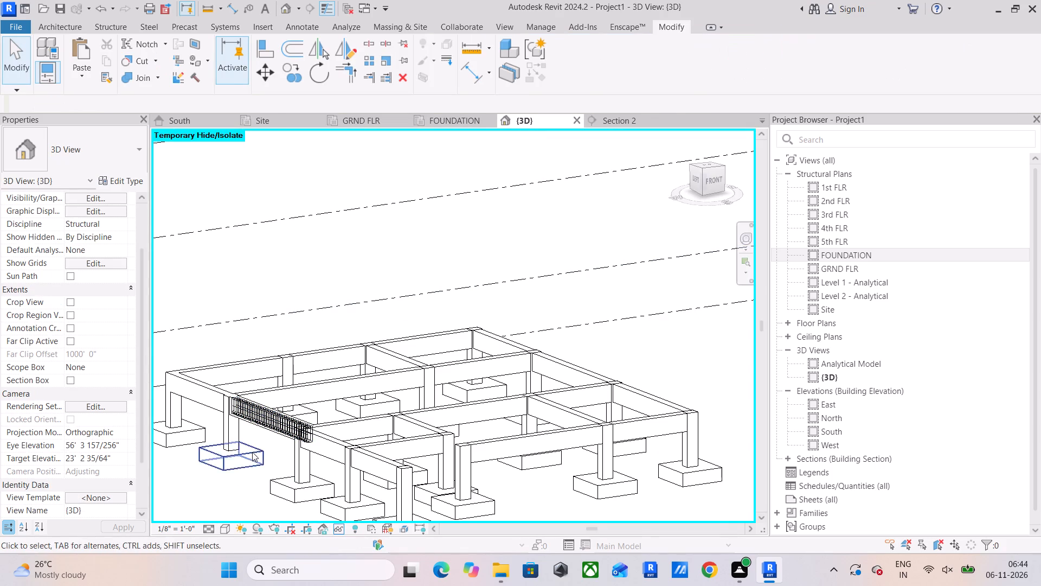
pyautogui.scroll(8, 282, 401)
pyautogui.moveTo(291, 410); pyautogui.dragTo(362, 327, button='middle')
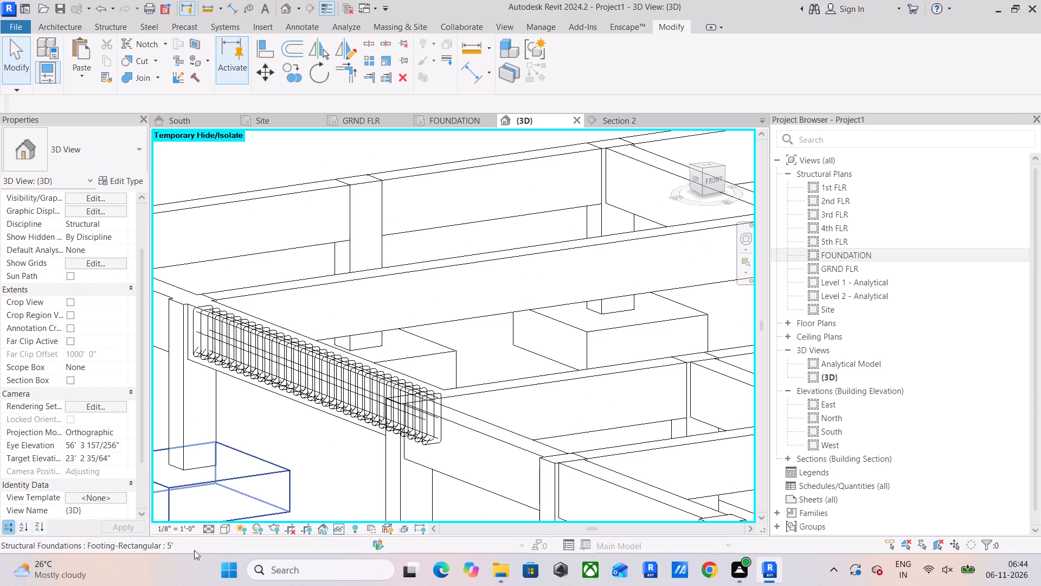
pyautogui.click(200, 530)
pyautogui.click(206, 529)
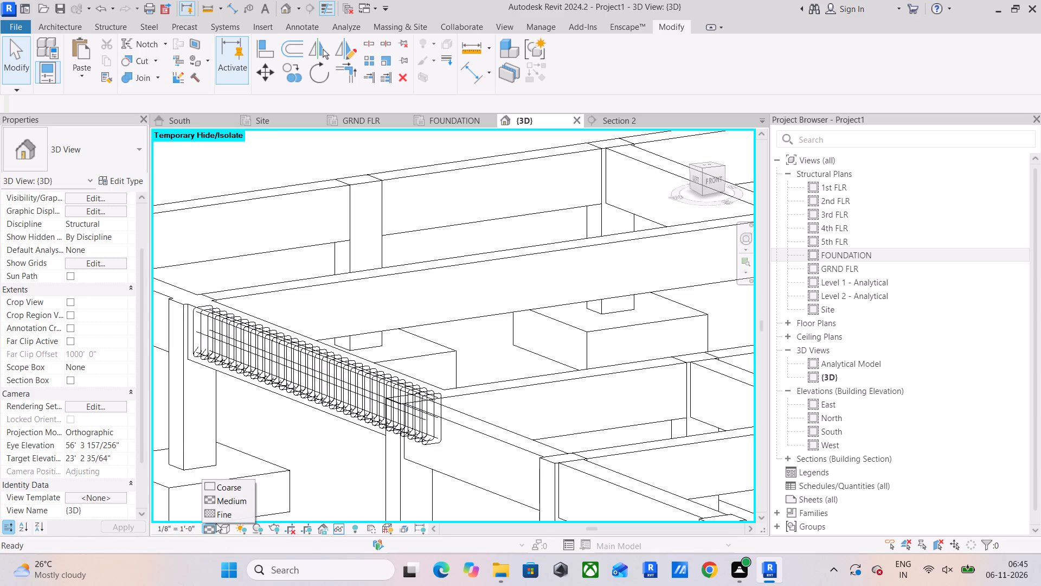
pyautogui.click(217, 515)
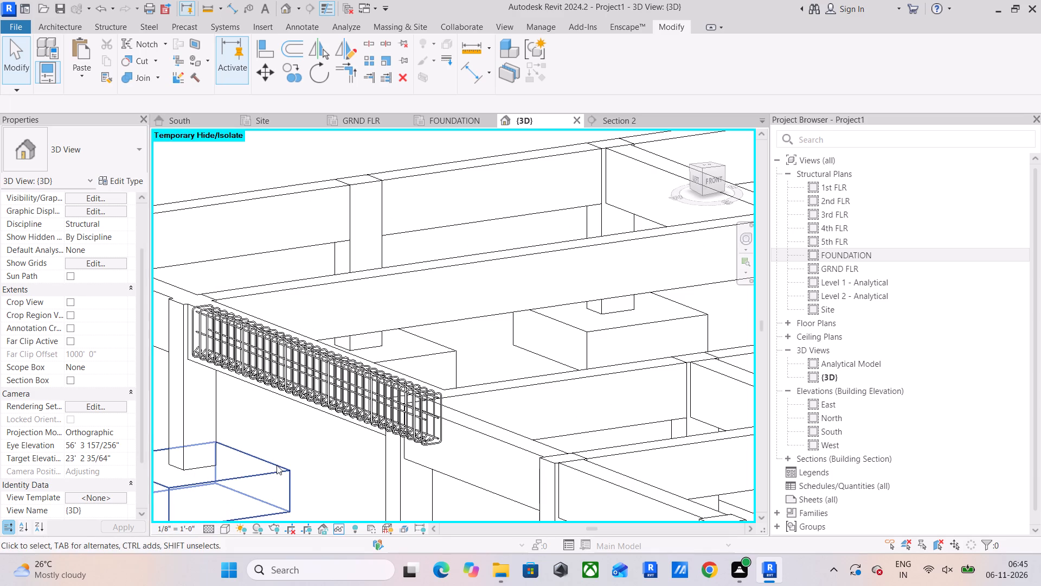
# Examine the reinforced beam's stirrups and longitudinal bars from several angles in 3D, including the beam's ends at the columns.
pyautogui.keyDown('shift'); pyautogui.moveTo(277, 465); pyautogui.dragTo(381, 478, button='middle'); pyautogui.keyUp('shift')
pyautogui.moveTo(397, 479); pyautogui.dragTo(413, 303, button='middle')
pyautogui.scroll(-4, 409, 330)
pyautogui.keyDown('shift'); pyautogui.moveTo(412, 403); pyautogui.dragTo(418, 405, button='middle'); pyautogui.keyUp('shift')
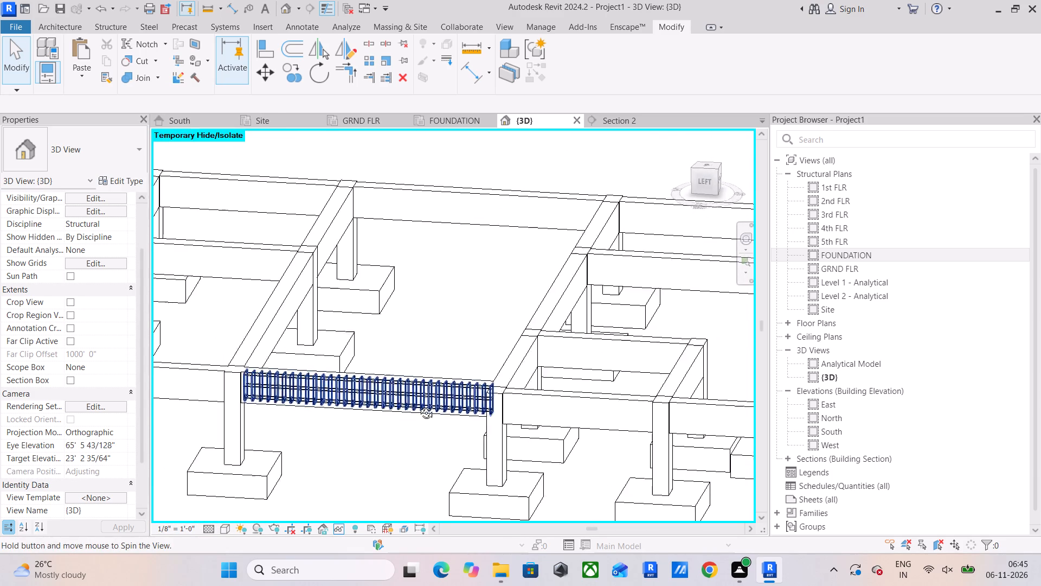
pyautogui.keyDown('shift'); pyautogui.moveTo(418, 405); pyautogui.dragTo(516, 402, button='middle'); pyautogui.keyUp('shift')
pyautogui.moveTo(530, 403); pyautogui.dragTo(297, 329, button='middle')
pyautogui.scroll(4, 435, 382)
pyautogui.moveTo(459, 439); pyautogui.dragTo(408, 349, button='middle')
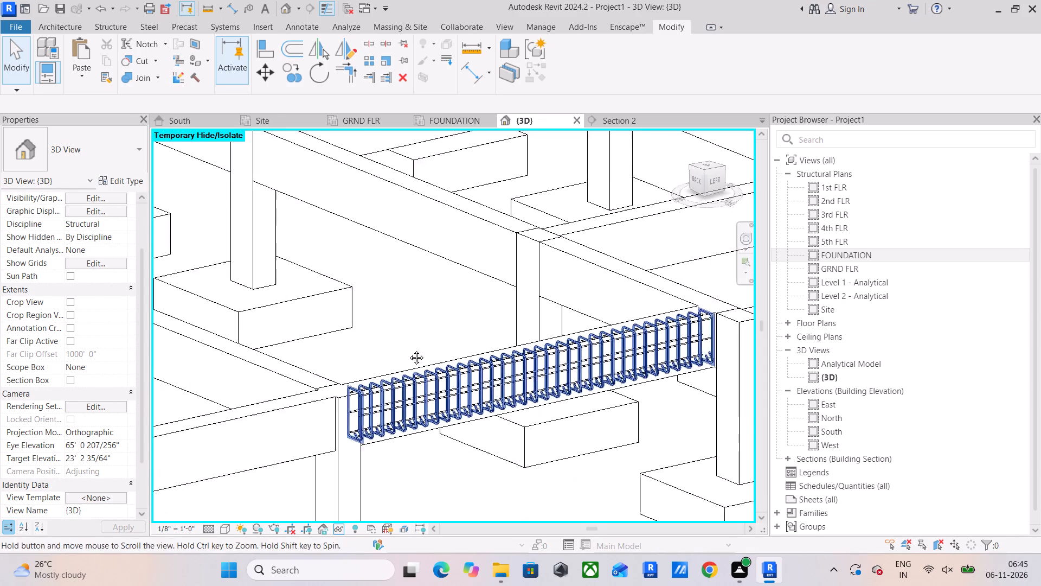
pyautogui.moveTo(408, 349); pyautogui.dragTo(408, 348, button='middle')
pyautogui.scroll(5, 390, 398)
pyautogui.scroll(4, 314, 349)
pyautogui.scroll(-4, 313, 349)
pyautogui.keyDown('shift'); pyautogui.moveTo(363, 359); pyautogui.dragTo(353, 361, button='middle'); pyautogui.keyUp('shift')
pyautogui.keyDown('shift'); pyautogui.scroll(-1, 360, 359); pyautogui.keyUp('shift')
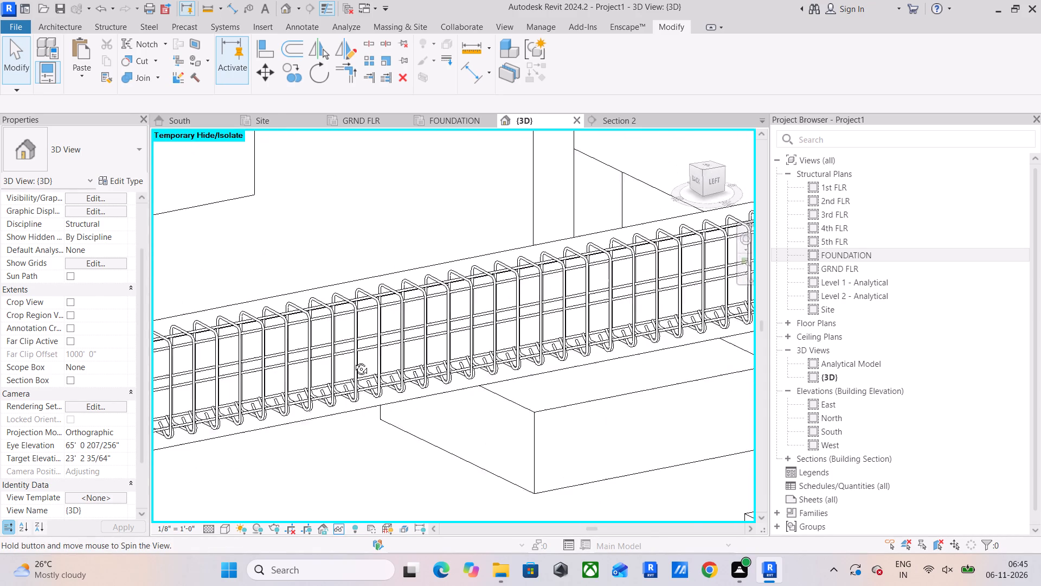
pyautogui.keyDown('shift'); pyautogui.moveTo(353, 361); pyautogui.dragTo(299, 352, button='middle'); pyautogui.keyUp('shift')
pyautogui.scroll(-4, 295, 337)
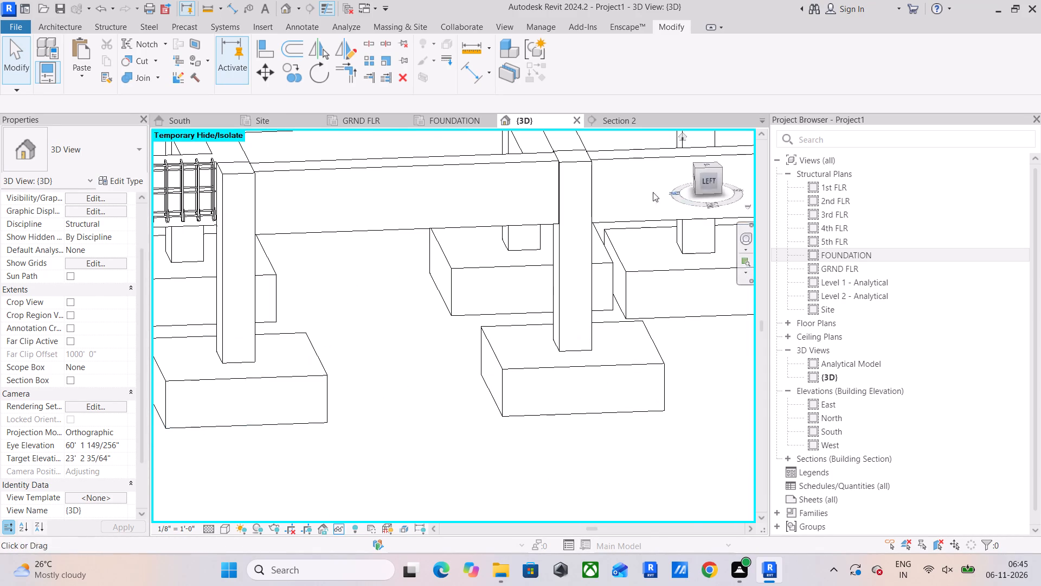
# In the Left view, extend the middle longitudinal bar's end through the adjoining column to its far face, making it about 16' 8" long.
pyautogui.click(194, 192)
pyautogui.click(200, 183)
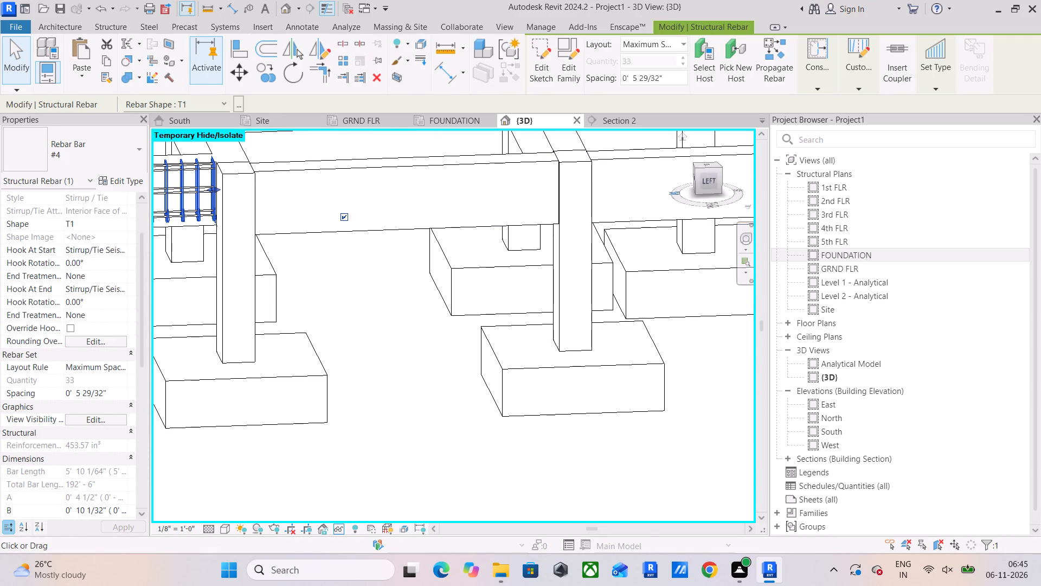
pyautogui.click(705, 179)
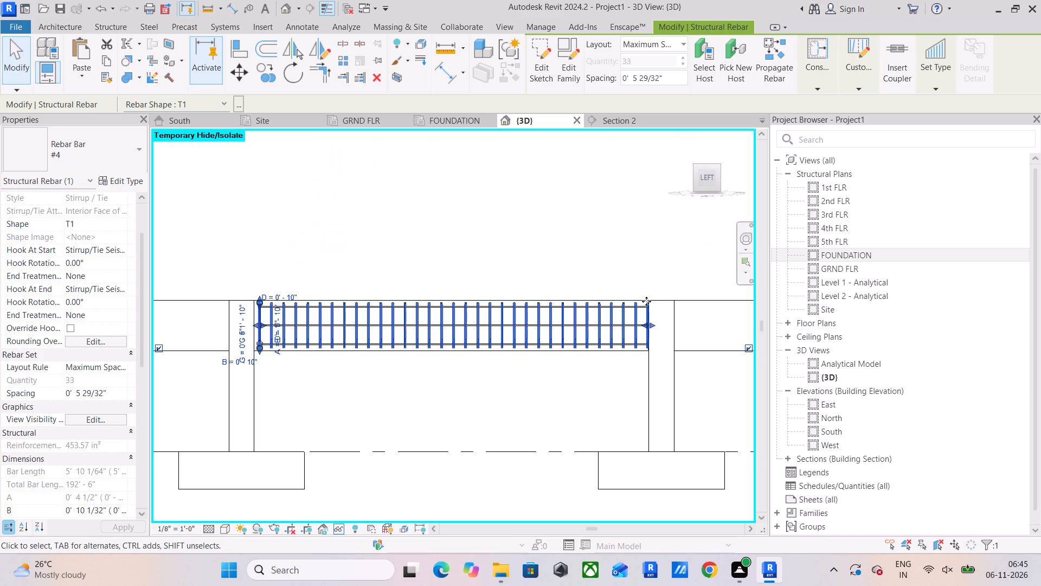
pyautogui.scroll(8, 262, 311)
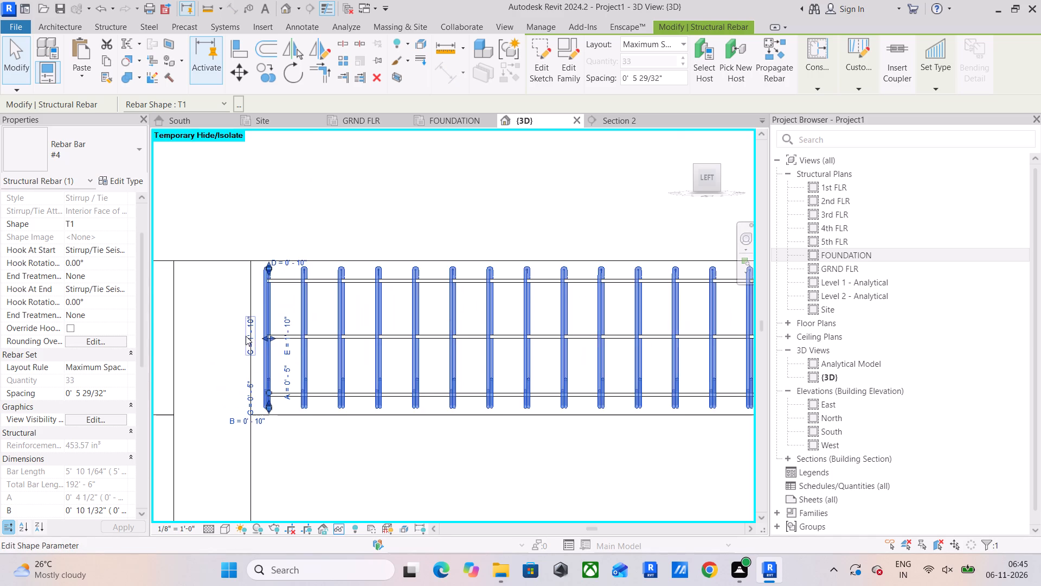
pyautogui.click(325, 469)
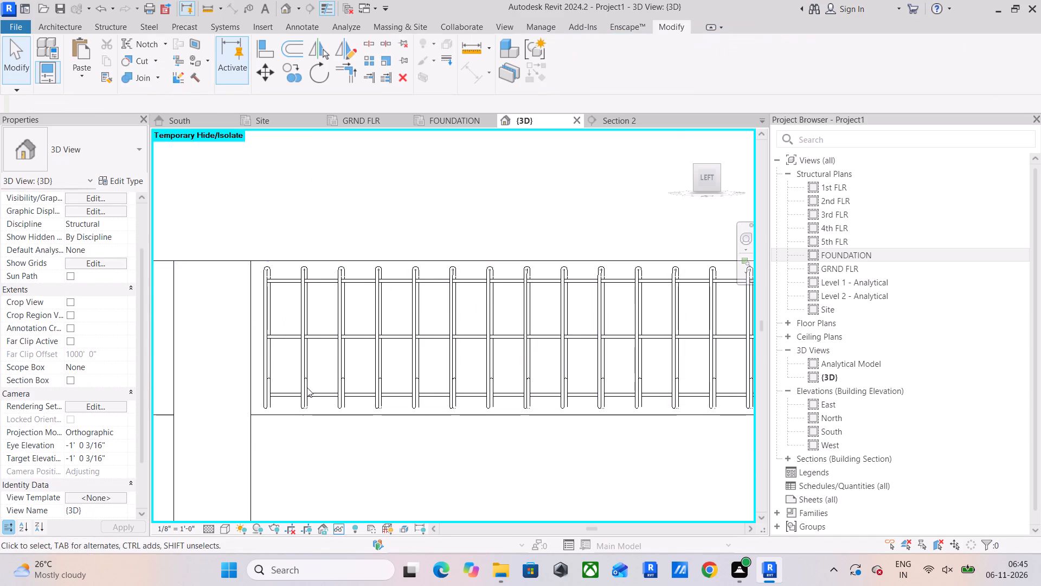
pyautogui.click(280, 333)
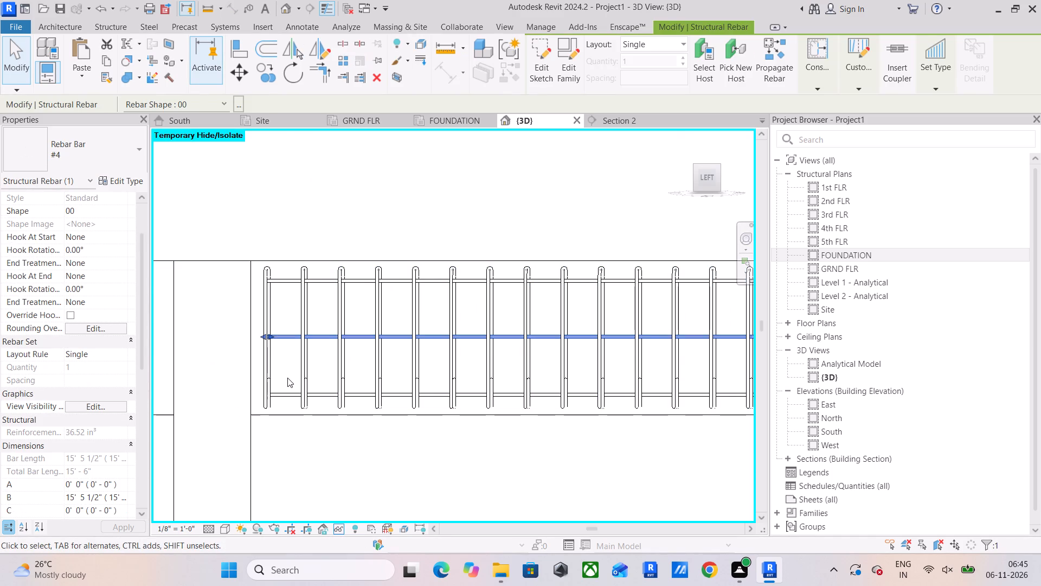
pyautogui.moveTo(271, 351); pyautogui.dragTo(346, 364, button='middle')
pyautogui.moveTo(337, 348); pyautogui.dragTo(318, 352)
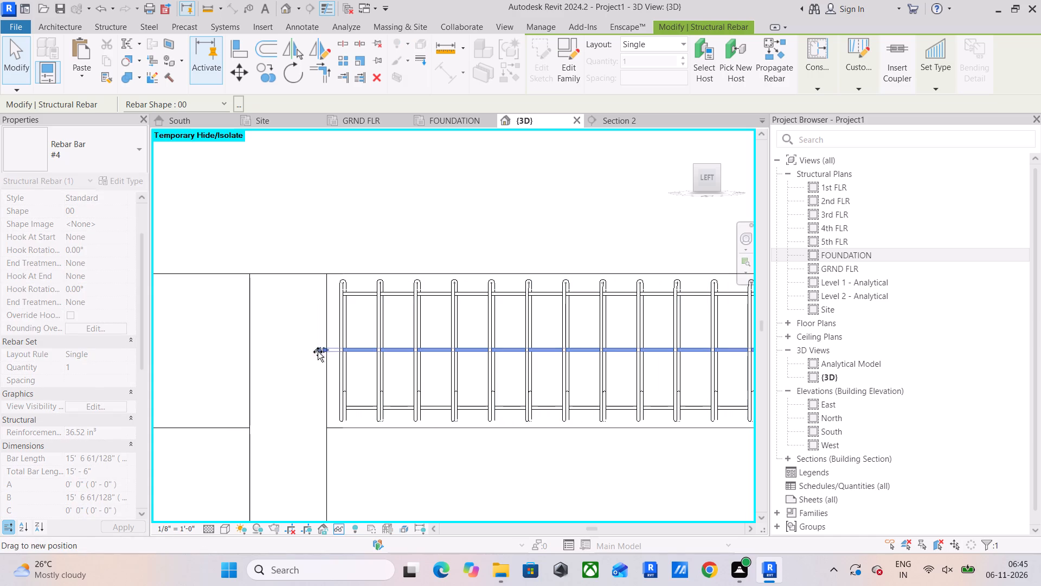
pyautogui.moveTo(318, 352); pyautogui.dragTo(250, 368)
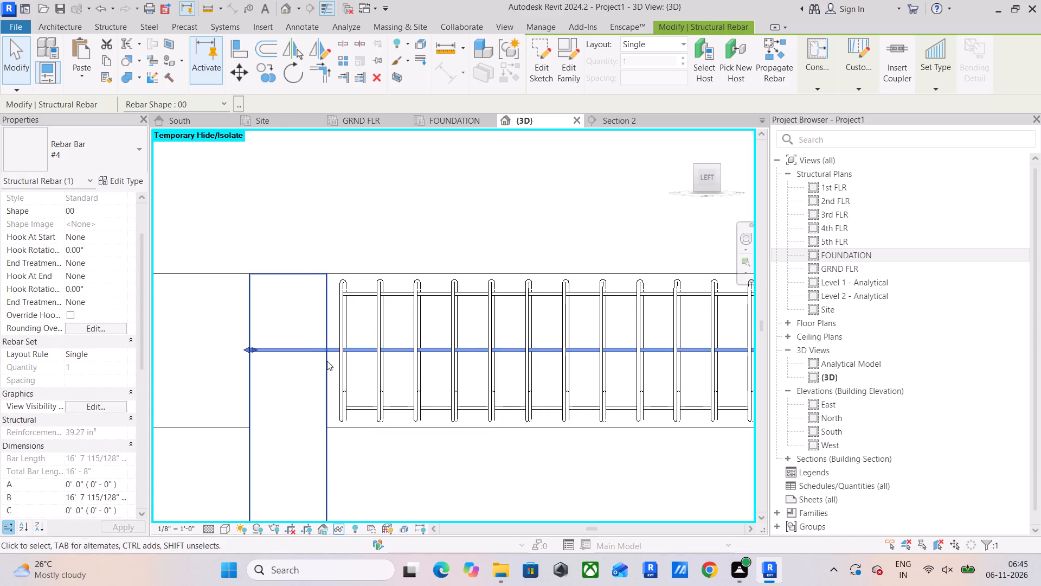
# Adjust the near top bar's end to stop at the first stirrup, for a bar length of about 15' 5".
pyautogui.moveTo(366, 292); pyautogui.dragTo(358, 297)
pyautogui.moveTo(338, 292); pyautogui.dragTo(325, 292)
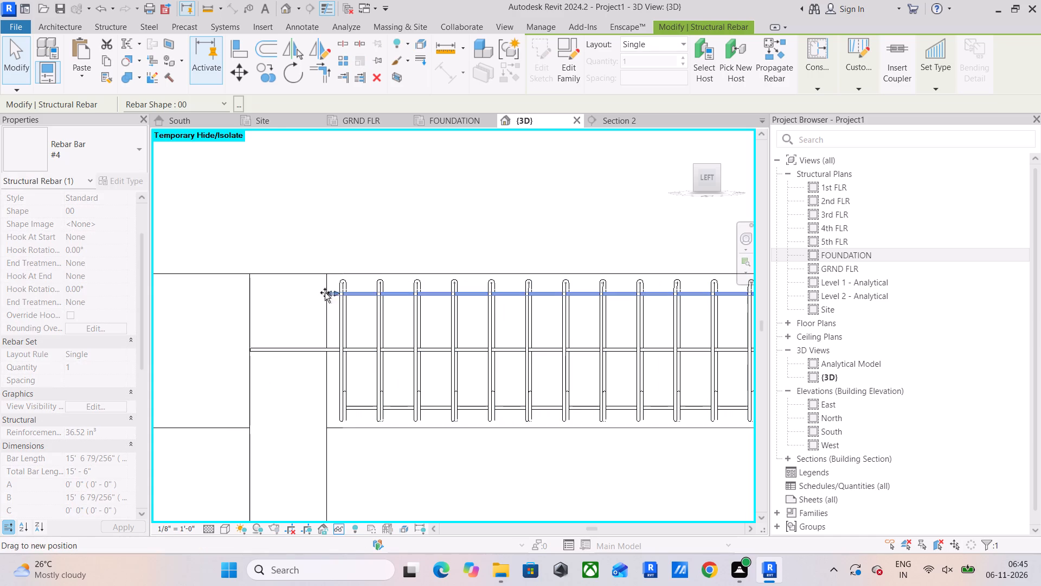
pyautogui.moveTo(325, 292); pyautogui.dragTo(349, 298)
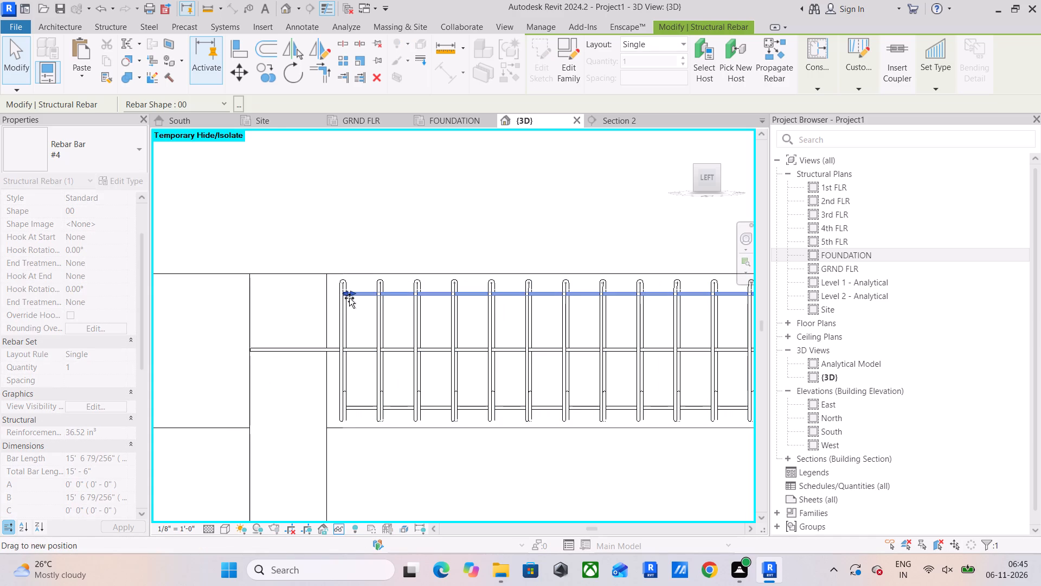
pyautogui.moveTo(349, 298); pyautogui.dragTo(346, 299)
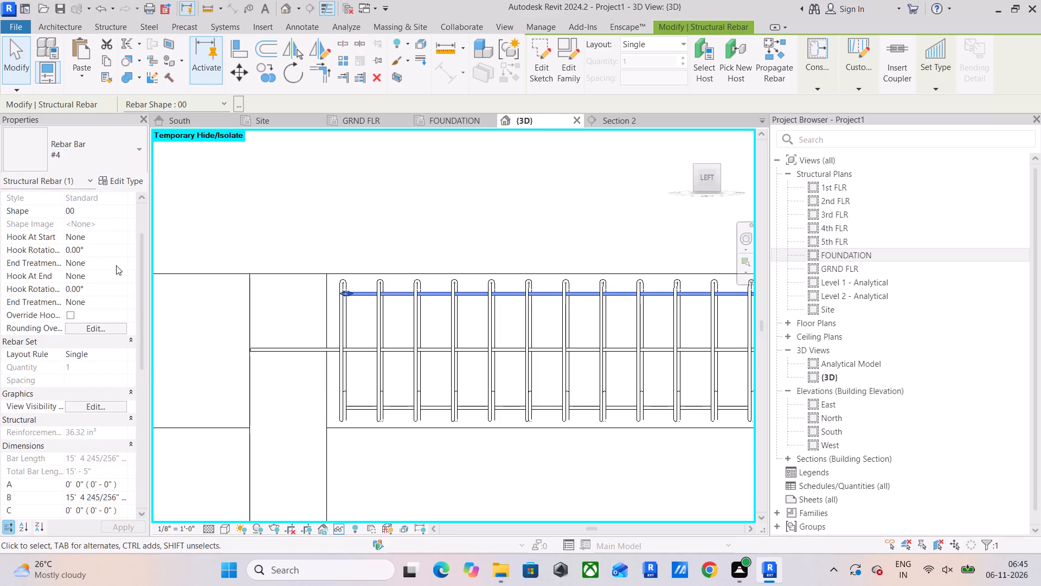
# Set Hook At Start and Hook At End of the near top bar to Standard - 90 deg.
pyautogui.click(111, 235)
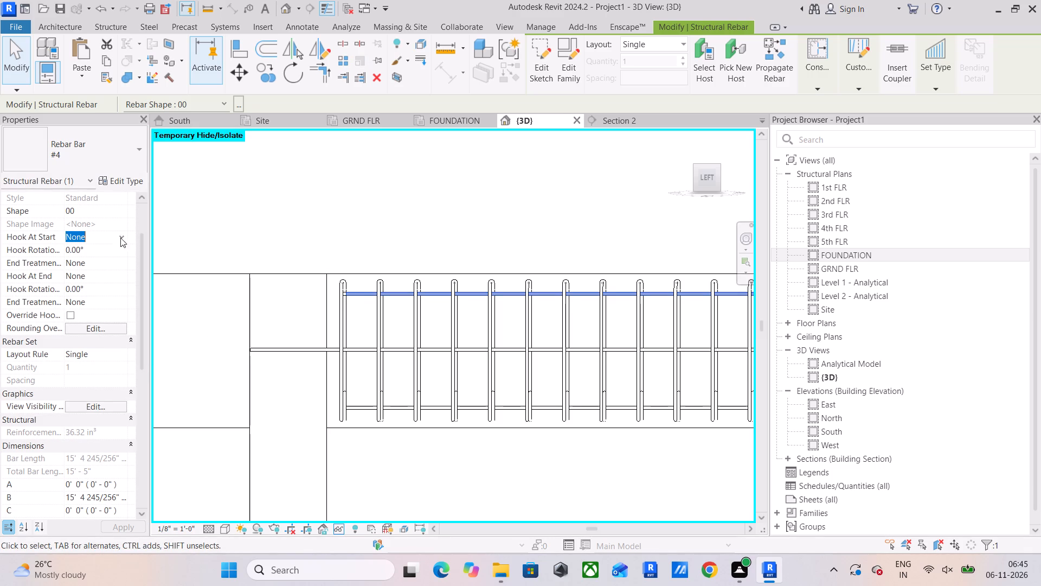
pyautogui.click(123, 235)
pyautogui.click(116, 256)
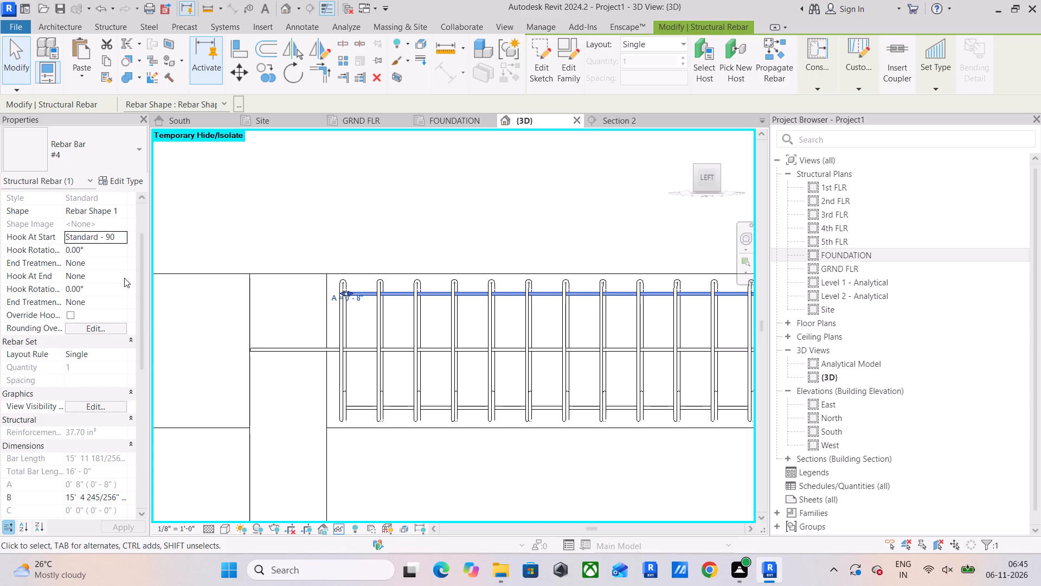
pyautogui.click(124, 278)
pyautogui.click(107, 296)
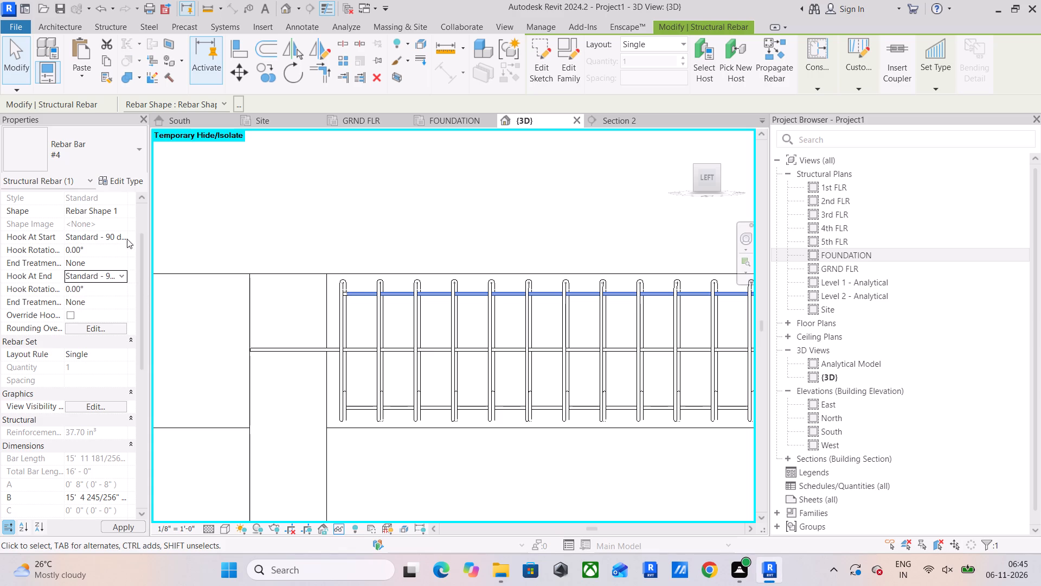
pyautogui.click(216, 208)
# Flip the near top bar's 90-degree hooks so they point down into the beam.
pyautogui.scroll(-4, 364, 288)
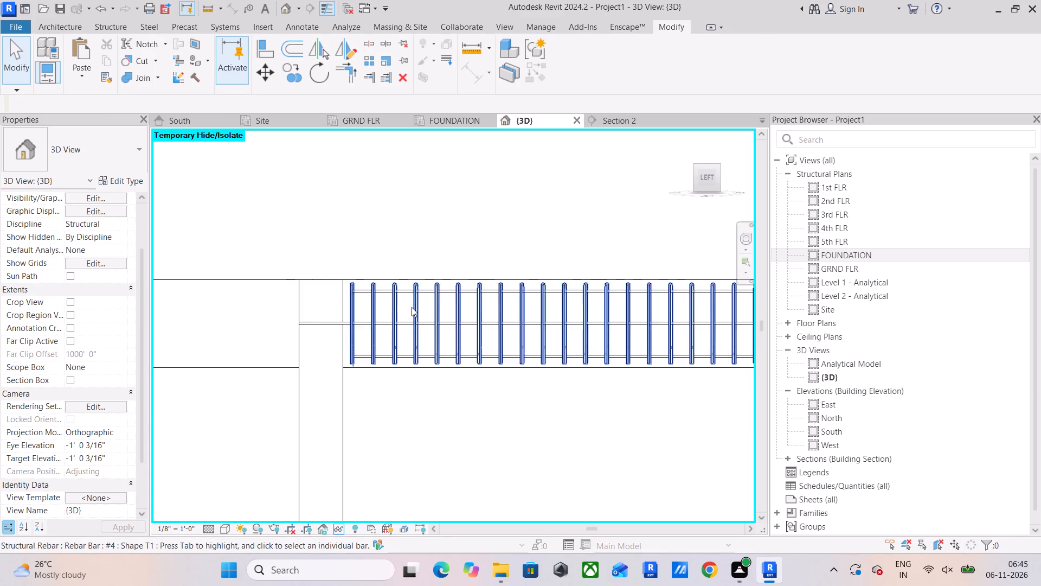
pyautogui.scroll(-4, 412, 307)
pyautogui.moveTo(437, 316); pyautogui.dragTo(228, 373, button='middle')
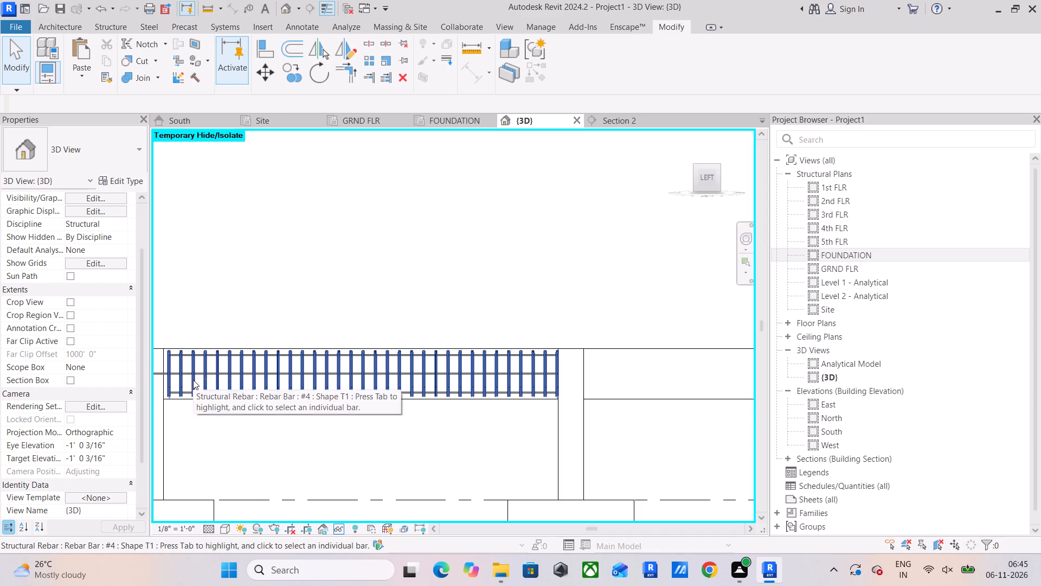
pyautogui.moveTo(193, 380); pyautogui.dragTo(317, 409, button='middle')
pyautogui.keyDown('shift'); pyautogui.moveTo(298, 411); pyautogui.dragTo(295, 520, button='middle'); pyautogui.keyUp('shift')
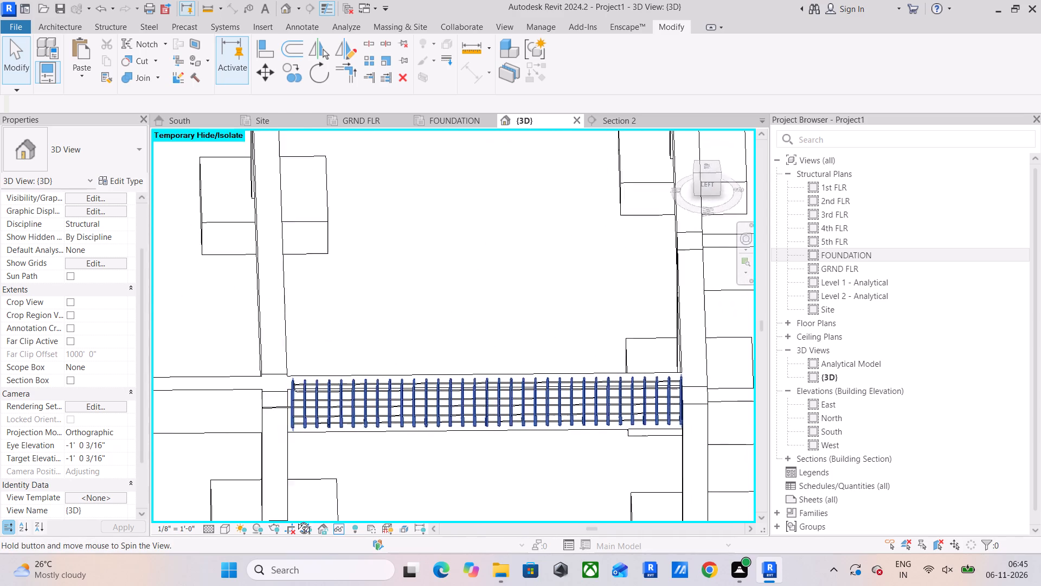
pyautogui.keyDown('shift'); pyautogui.moveTo(295, 520); pyautogui.dragTo(293, 519, button='middle'); pyautogui.keyUp('shift')
pyautogui.scroll(9, 290, 394)
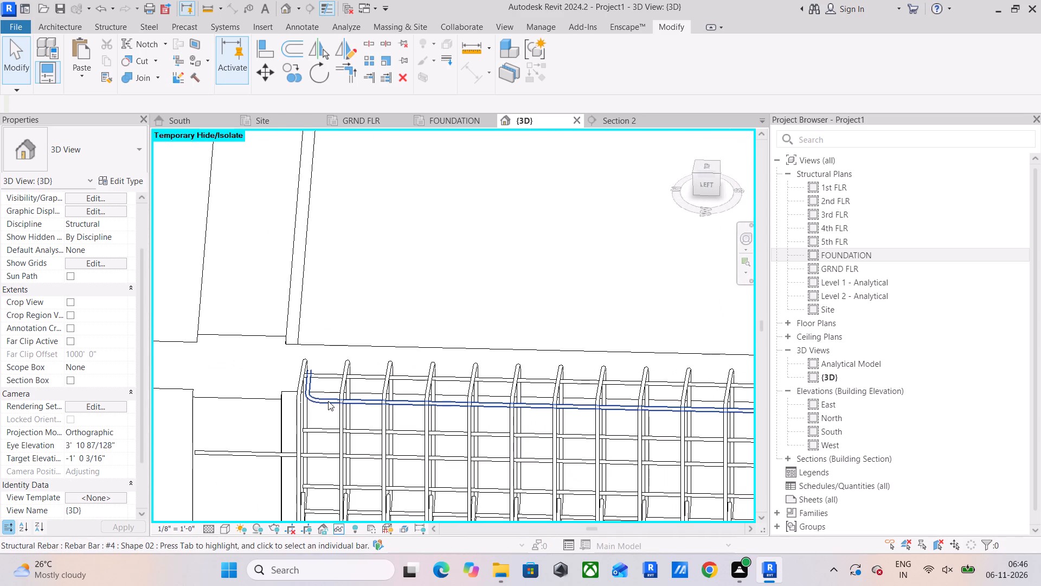
pyautogui.click(328, 401)
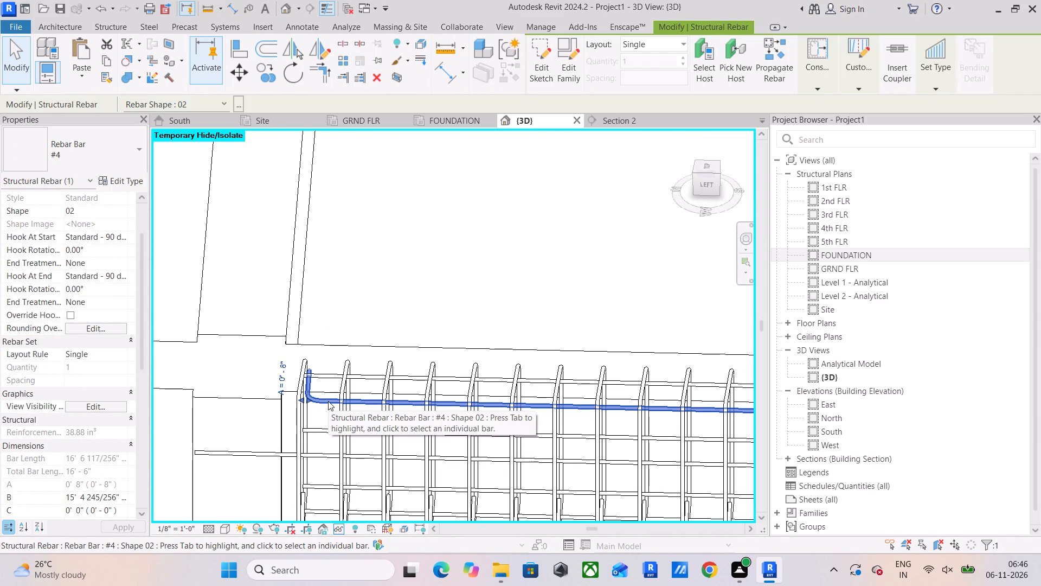
pyautogui.press('space')
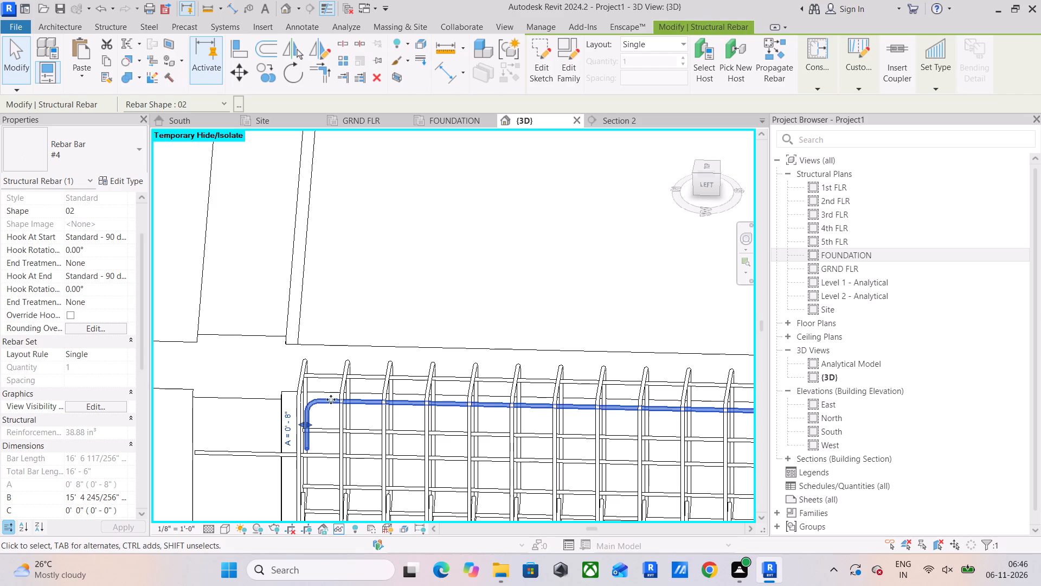
# Give the far top bar Standard - 90 deg. hooks at both ends and orient them downward.
pyautogui.click(332, 377)
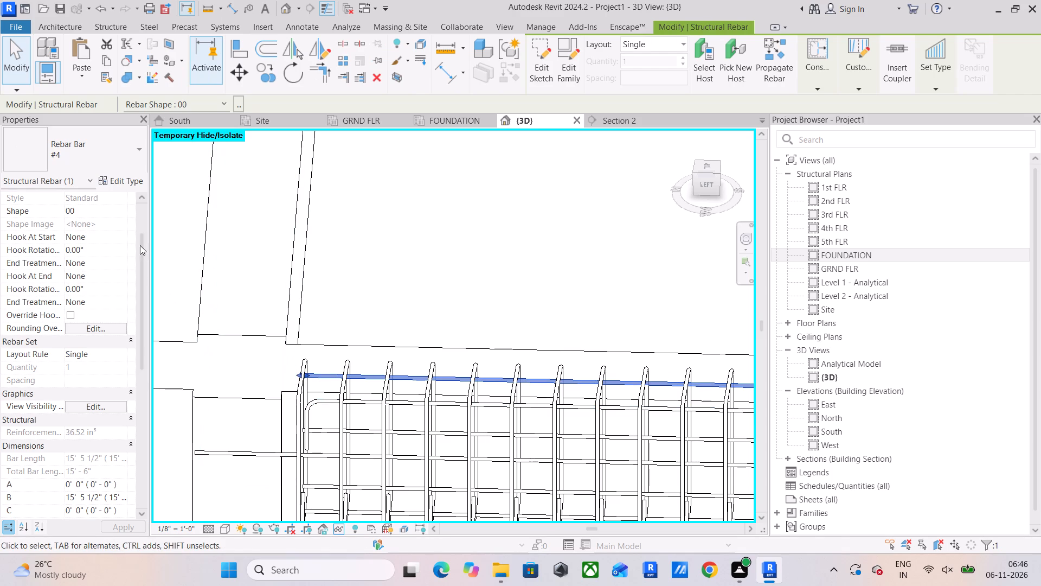
pyautogui.click(121, 239)
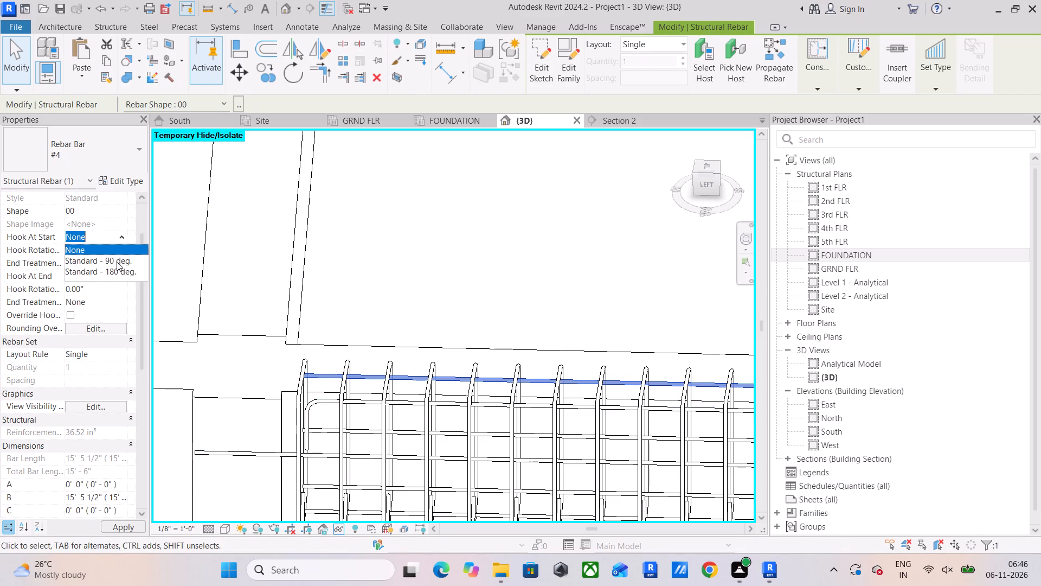
pyautogui.click(117, 262)
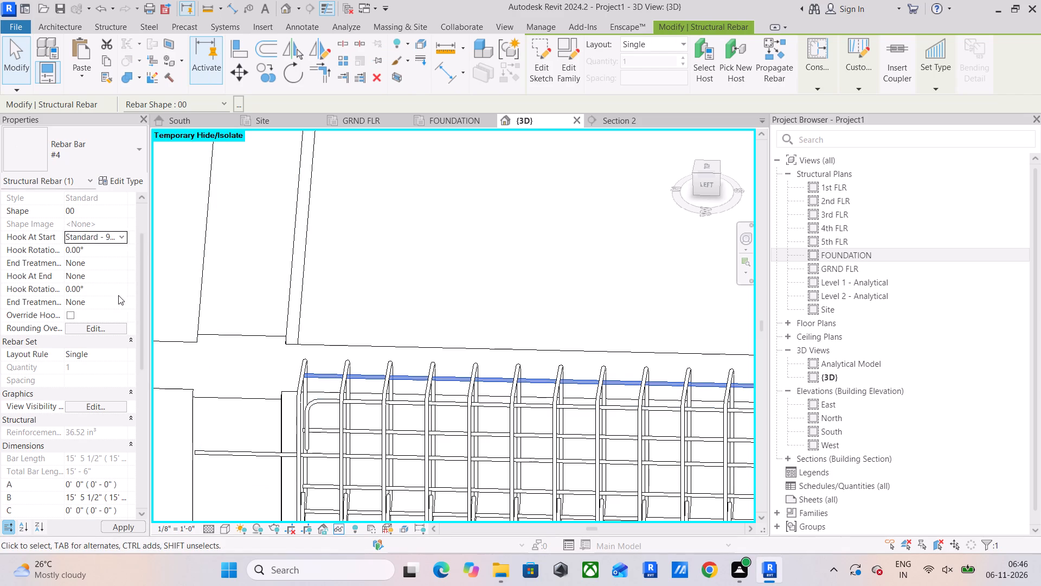
pyautogui.click(120, 273)
pyautogui.click(121, 297)
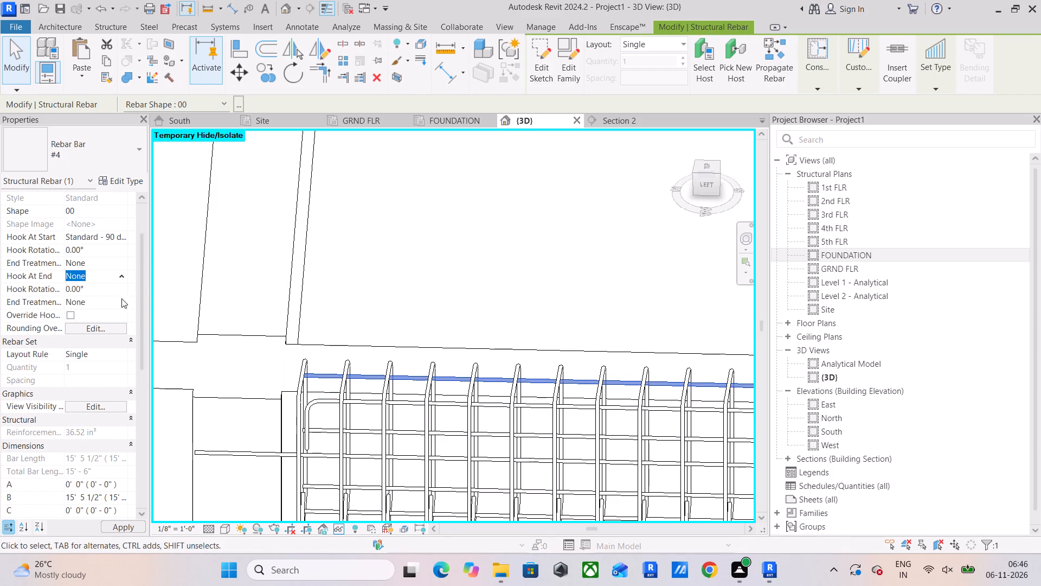
pyautogui.click(416, 274)
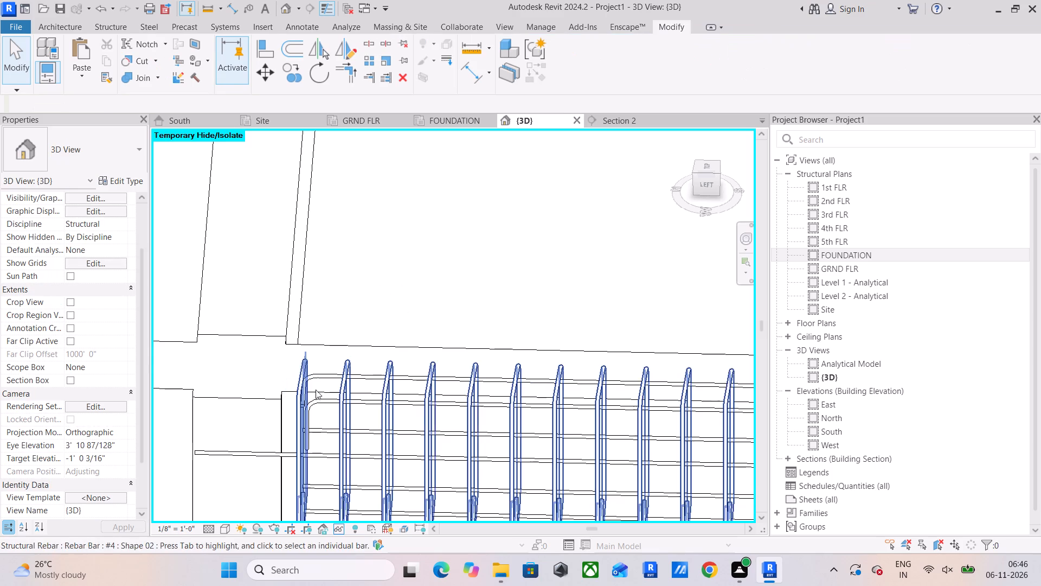
pyautogui.click(329, 377)
pyautogui.press('space')
pyautogui.press('space')
pyautogui.press('space')
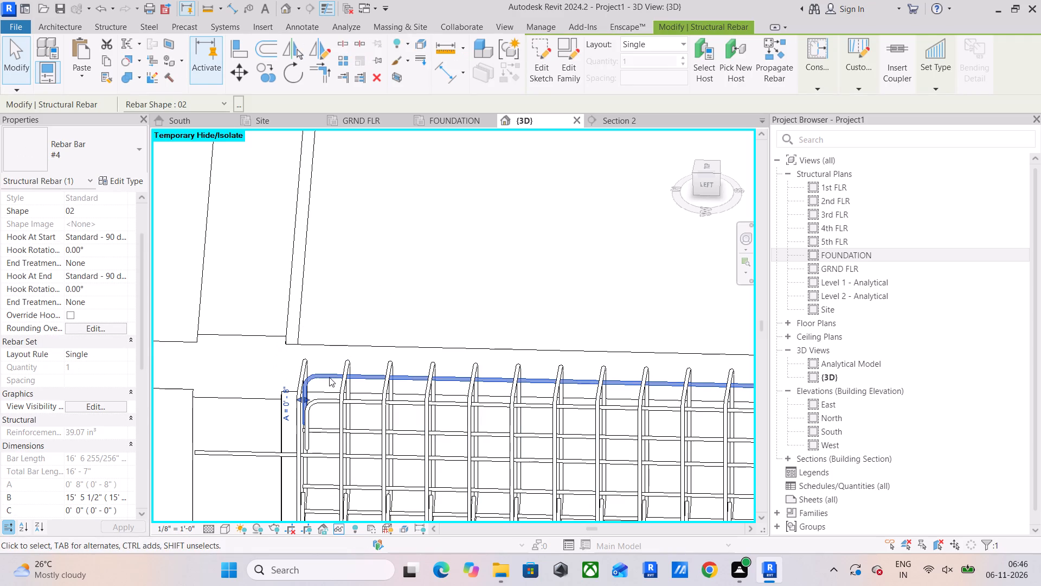
# Select the two bottom longitudinal bars together and set their Hook At Start and Hook At End to Standard - 90 deg.
pyautogui.moveTo(406, 337); pyautogui.dragTo(364, 207, button='middle')
pyautogui.scroll(1, 364, 207)
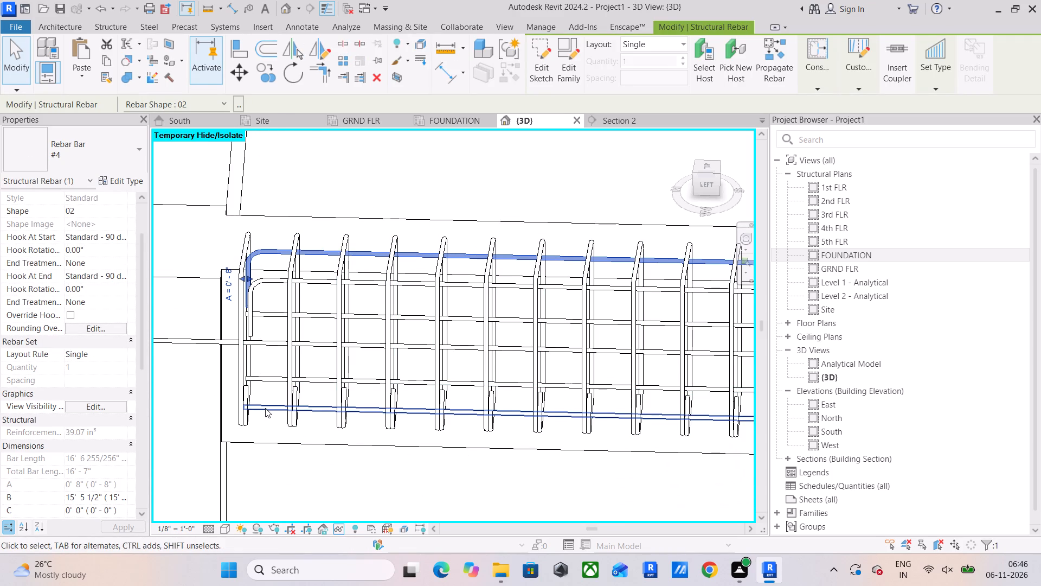
pyautogui.click(267, 364)
pyautogui.moveTo(269, 360); pyautogui.dragTo(264, 406)
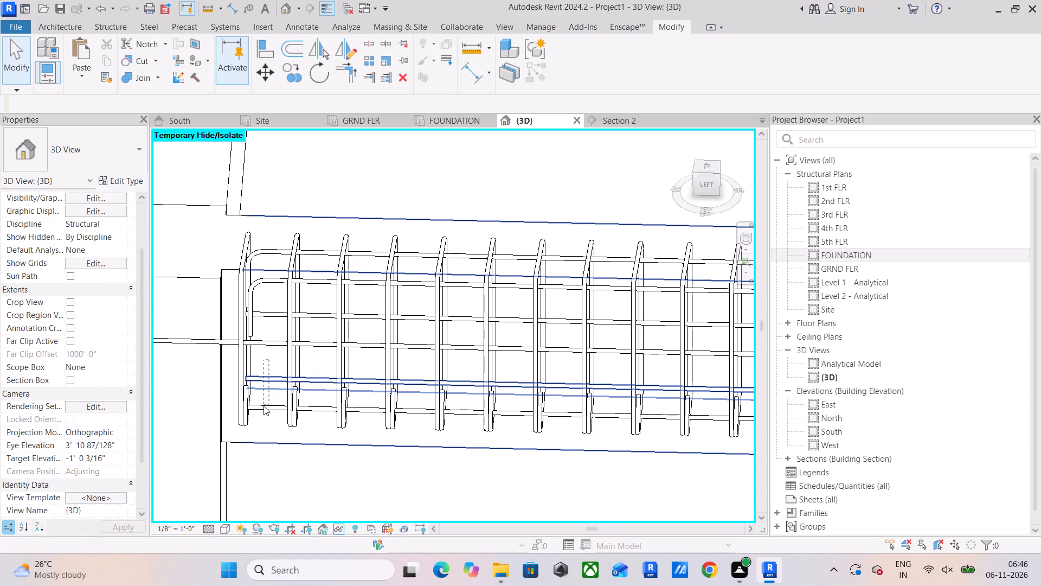
pyautogui.moveTo(264, 406); pyautogui.dragTo(264, 410)
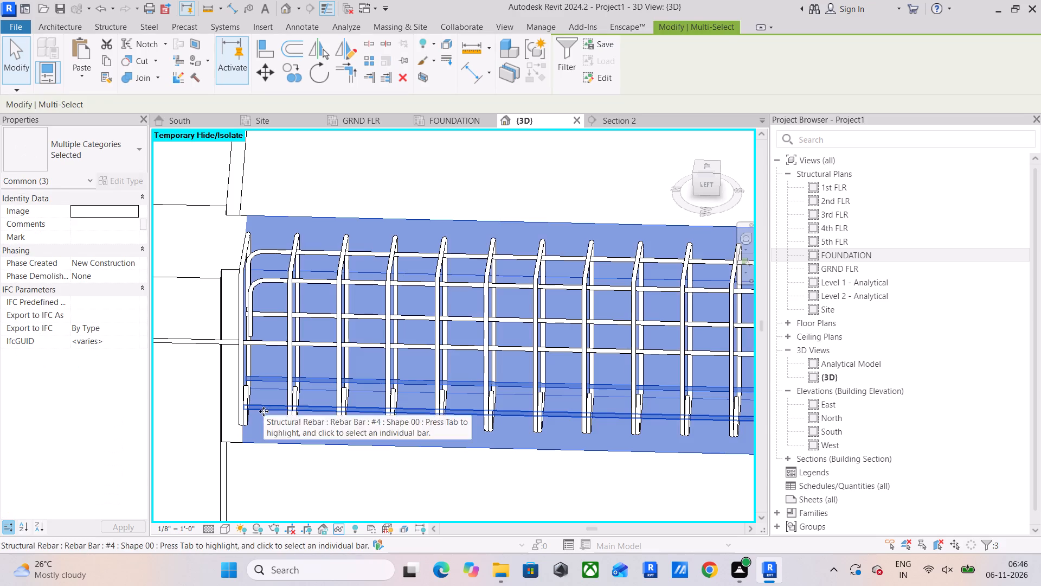
pyautogui.click(264, 422)
pyautogui.moveTo(261, 421); pyautogui.dragTo(265, 371)
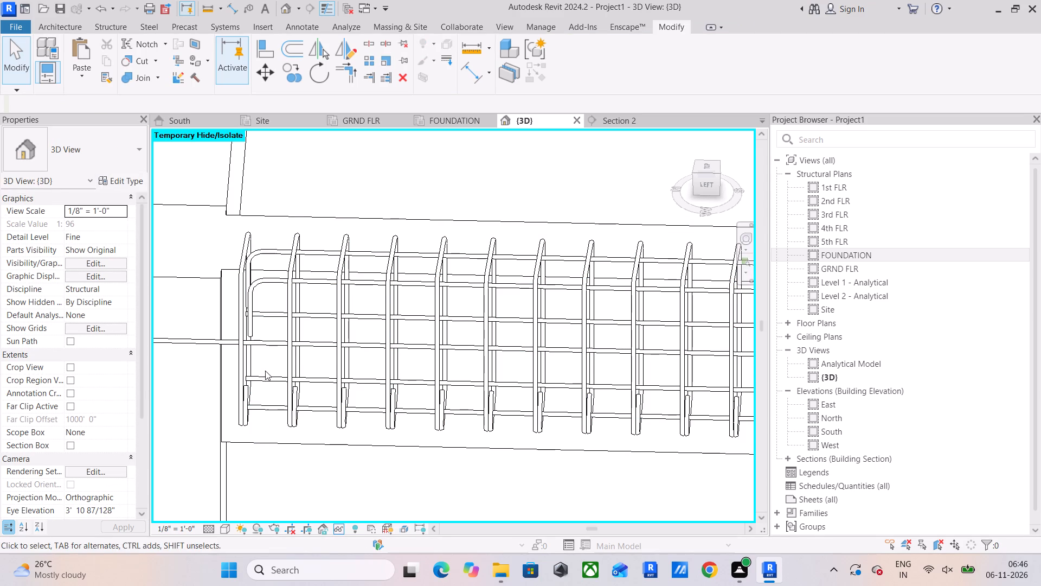
pyautogui.scroll(3, 265, 415)
pyautogui.moveTo(268, 383); pyautogui.dragTo(262, 399)
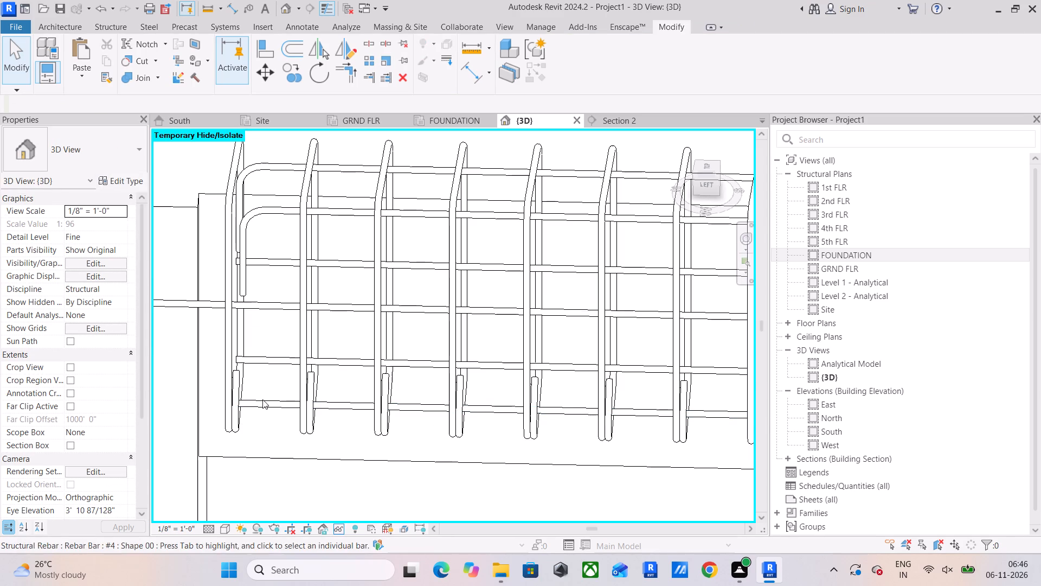
pyautogui.moveTo(262, 399); pyautogui.dragTo(262, 412)
pyautogui.keyDown('ctrl'); pyautogui.moveTo(275, 347); pyautogui.dragTo(267, 371); pyautogui.keyUp('ctrl')
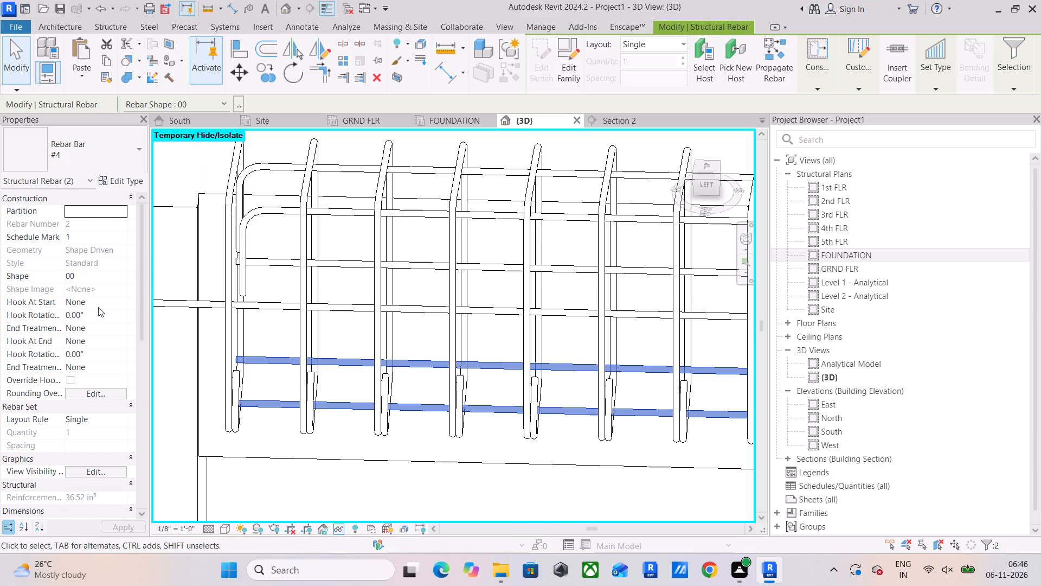
pyautogui.click(118, 305)
pyautogui.click(119, 325)
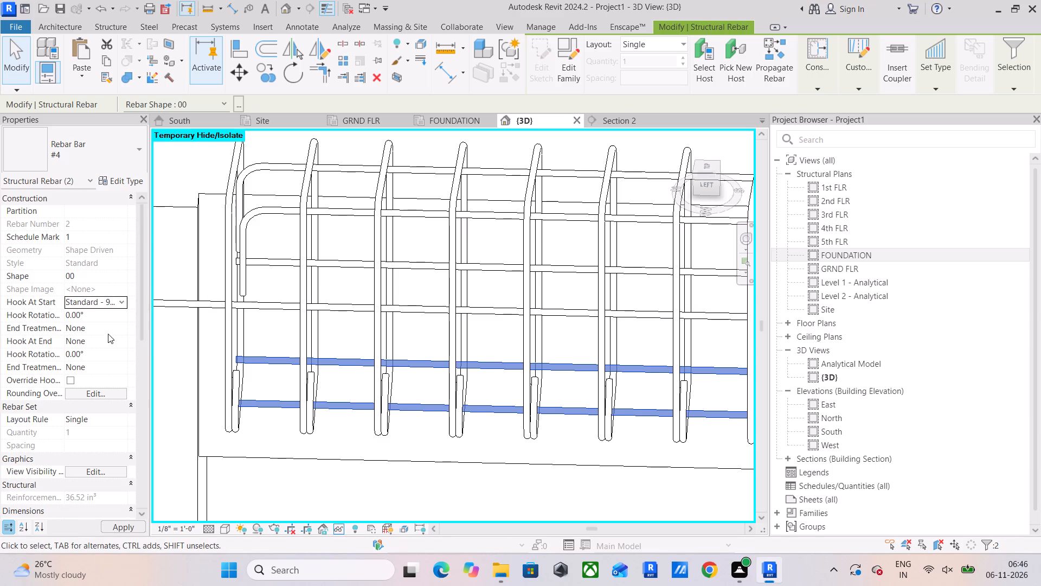
pyautogui.click(118, 342)
pyautogui.click(111, 361)
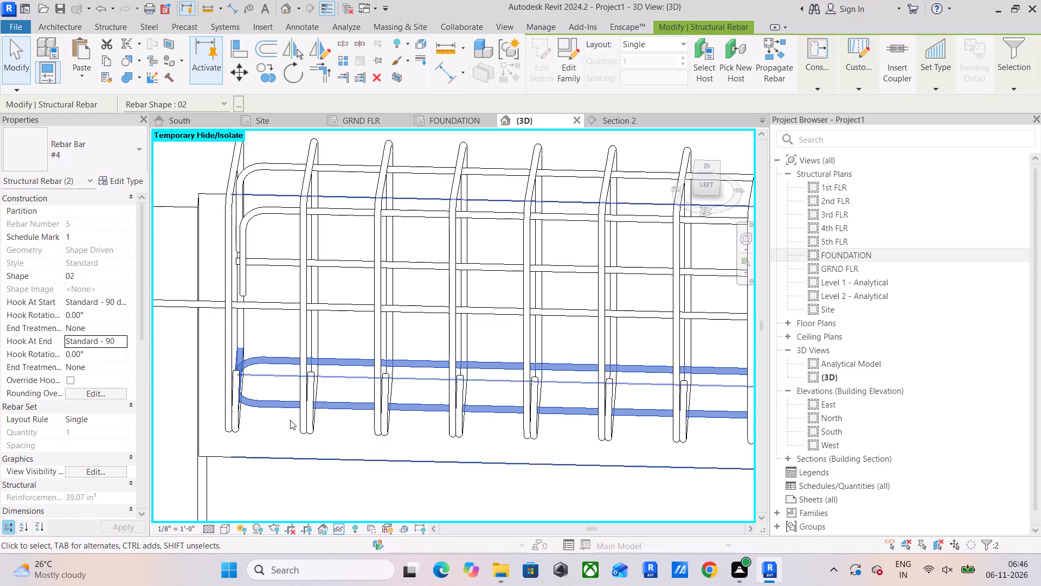
# Flip the hooks of the far bottom bar so they point up into the beam.
pyautogui.click(270, 362)
pyautogui.click(260, 499)
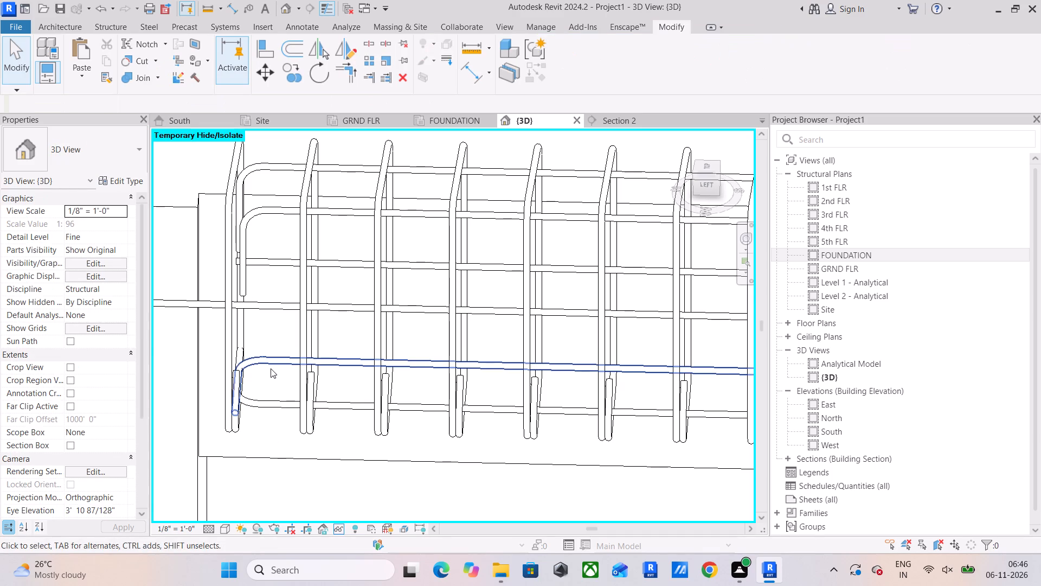
pyautogui.click(271, 368)
pyautogui.press('space')
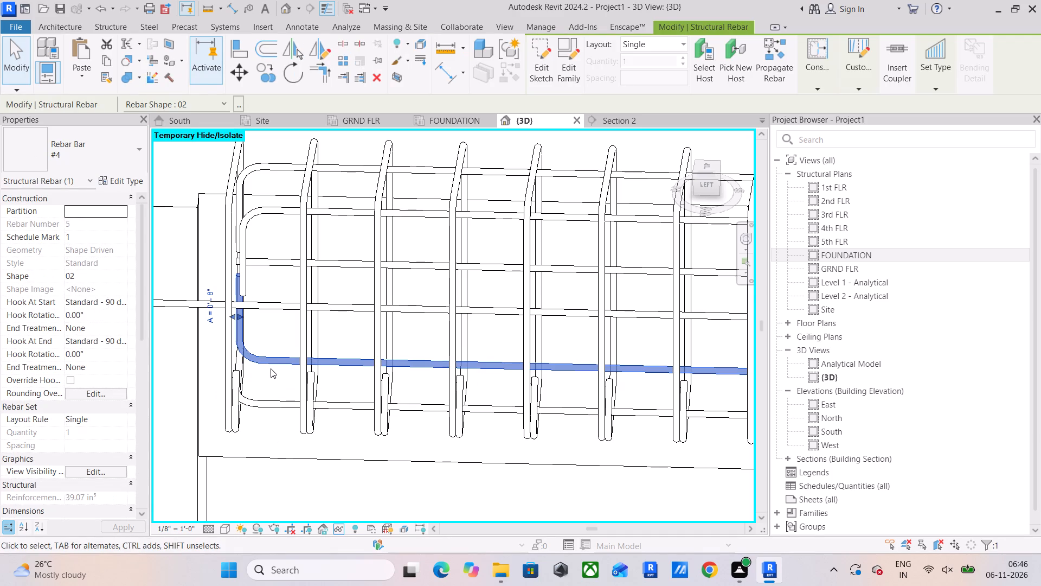
# Flip the near bottom bar's 90-degree hooks so they point up into the beam.
pyautogui.scroll(-4, 271, 368)
pyautogui.keyDown('shift'); pyautogui.moveTo(284, 387); pyautogui.dragTo(294, 355, button='middle'); pyautogui.keyUp('shift')
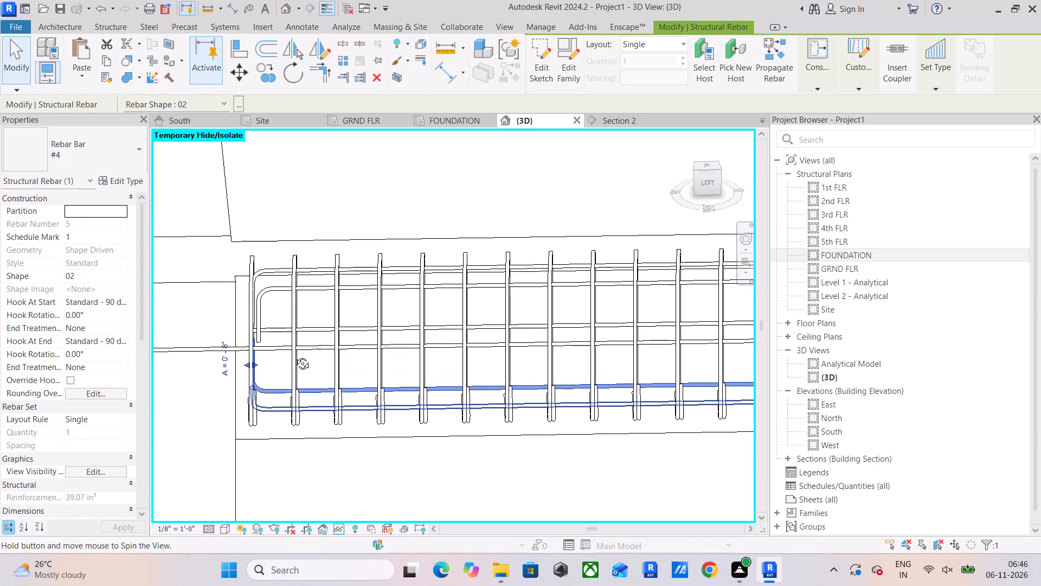
pyautogui.keyDown('shift'); pyautogui.moveTo(294, 355); pyautogui.dragTo(290, 319, button='middle'); pyautogui.keyUp('shift')
pyautogui.click(263, 392)
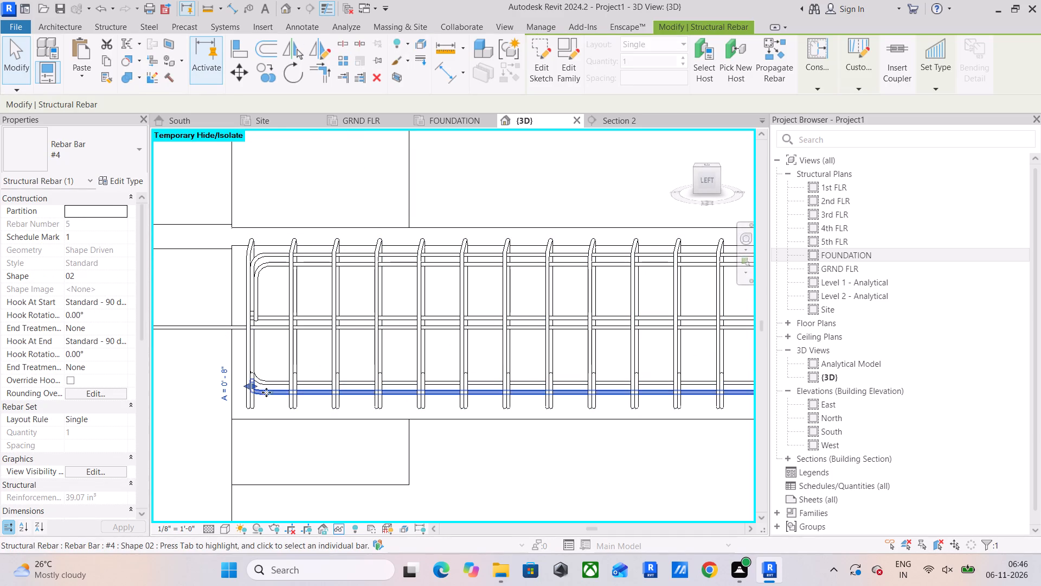
pyautogui.press('space')
pyautogui.press('space')
pyautogui.press('space')
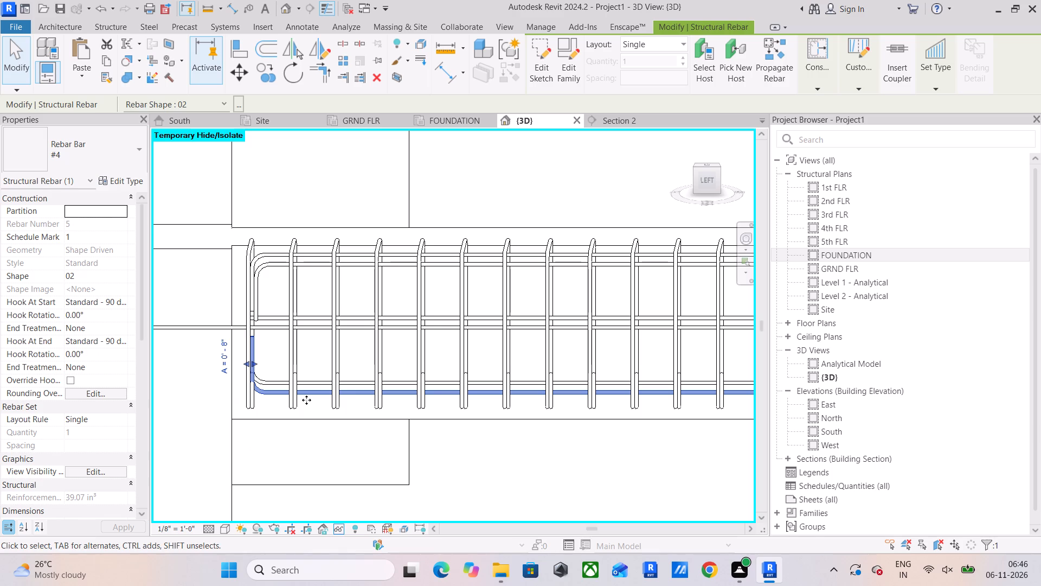
# In the left view, stretch the near bottom bar's start hook through the supporting column to just inside its far face.
pyautogui.click(704, 179)
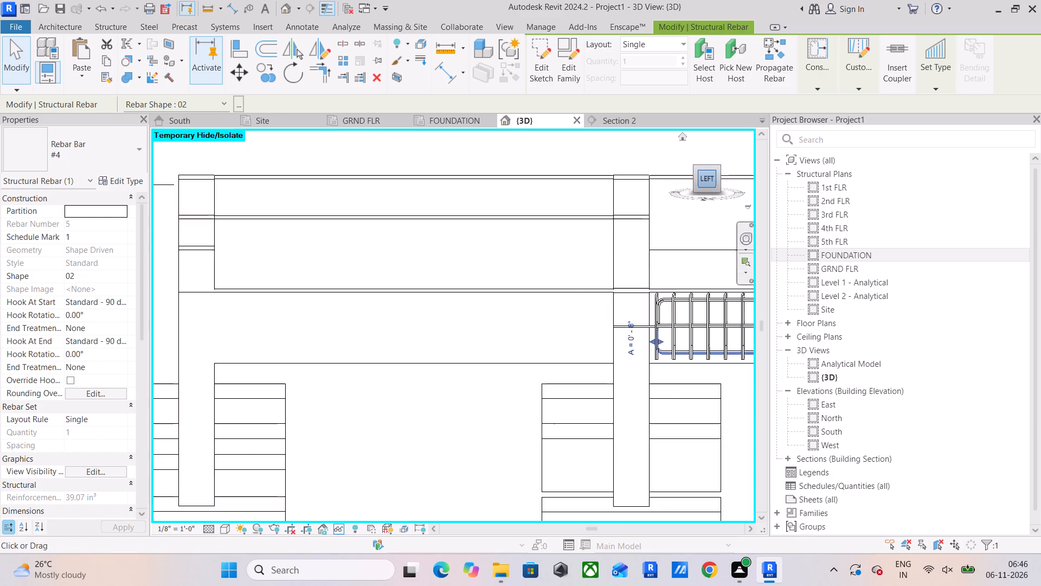
pyautogui.scroll(5, 296, 348)
pyautogui.scroll(5, 213, 315)
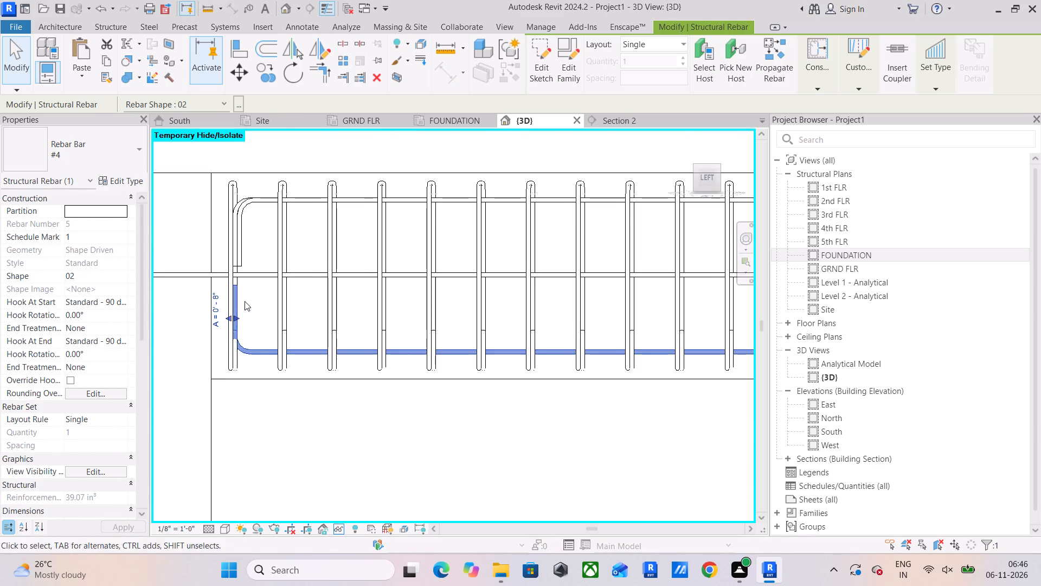
pyautogui.moveTo(245, 301); pyautogui.dragTo(404, 330, button='middle')
pyautogui.moveTo(387, 346); pyautogui.dragTo(301, 356)
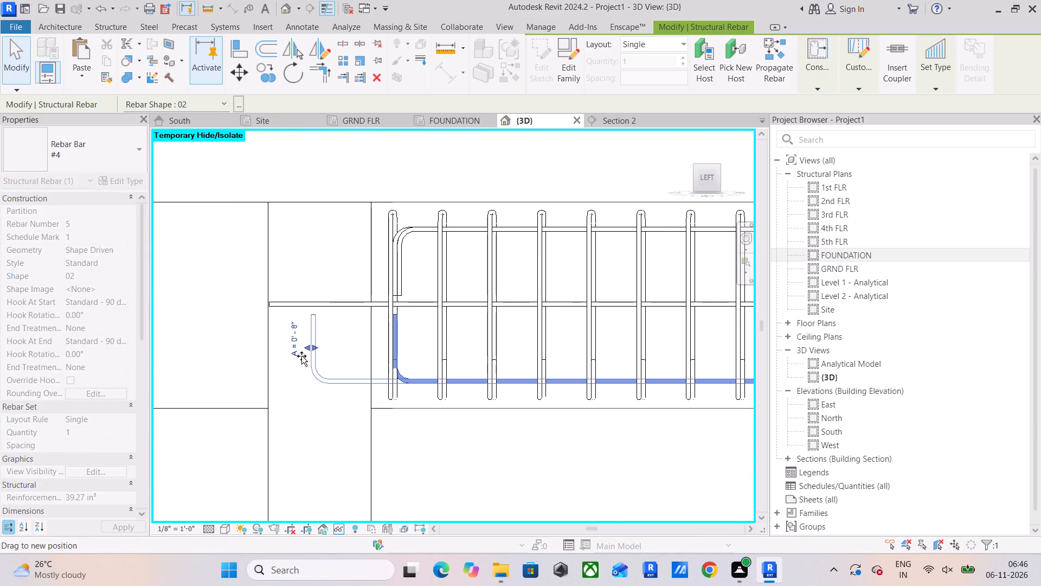
pyautogui.moveTo(301, 356); pyautogui.dragTo(271, 371)
# Stretch the far bottom bar's start hook into the same column and align it with the near bottom bar's extended hook.
pyautogui.scroll(4, 405, 374)
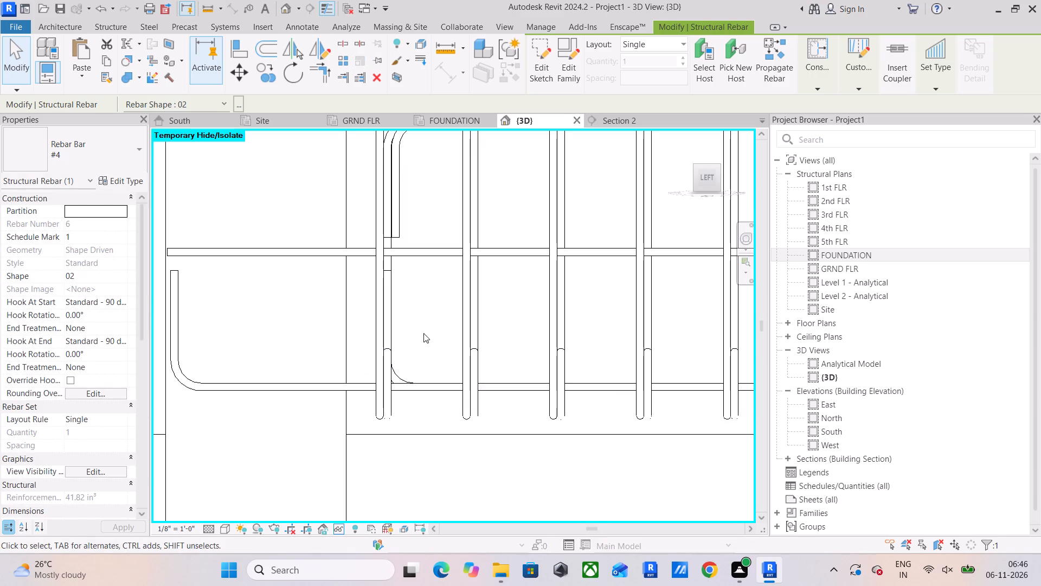
pyautogui.click(426, 332)
pyautogui.click(400, 372)
pyautogui.moveTo(376, 327); pyautogui.dragTo(299, 328)
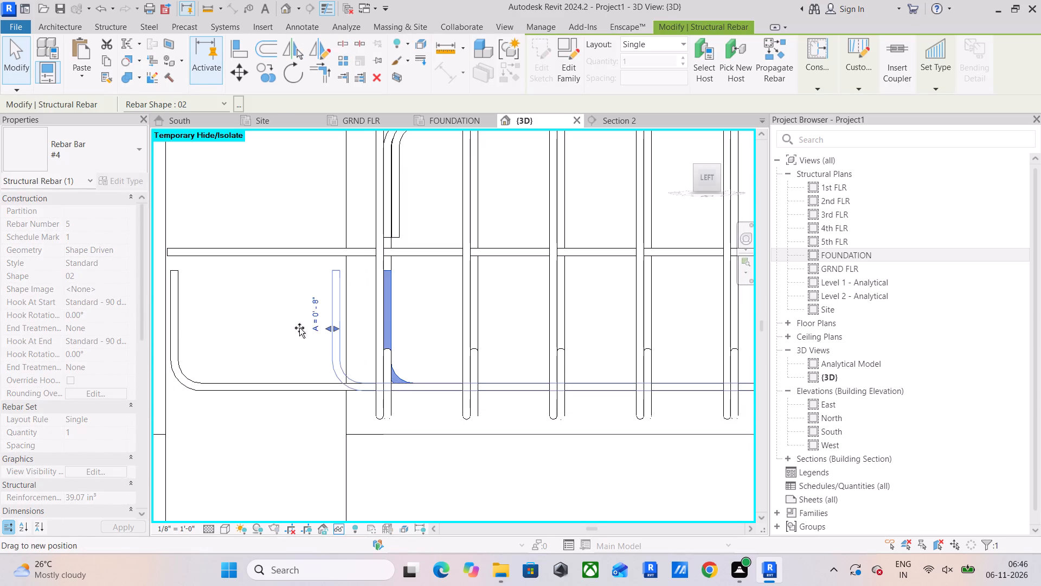
pyautogui.moveTo(299, 328); pyautogui.dragTo(171, 352)
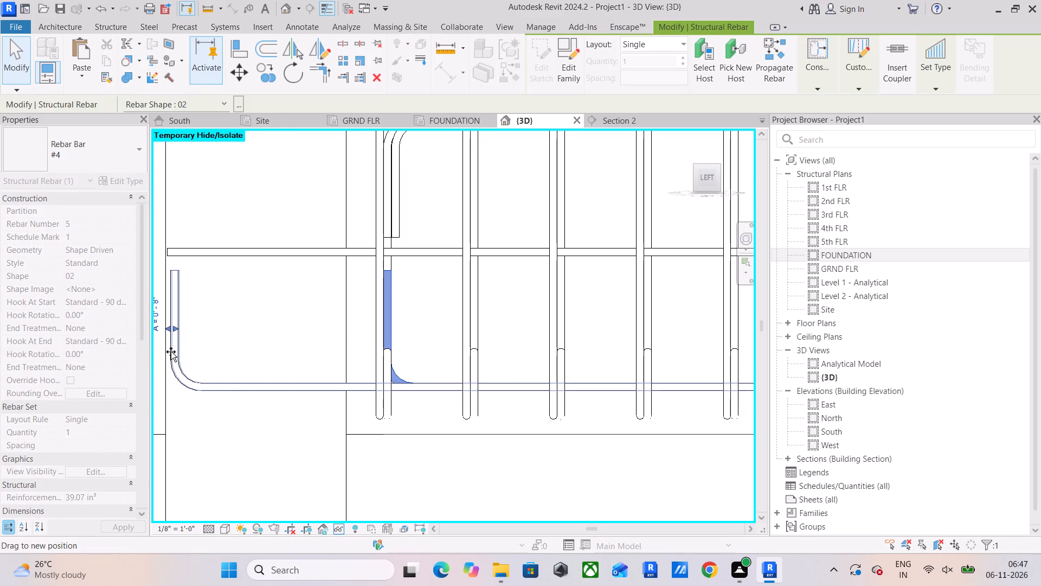
pyautogui.moveTo(171, 352); pyautogui.dragTo(200, 354)
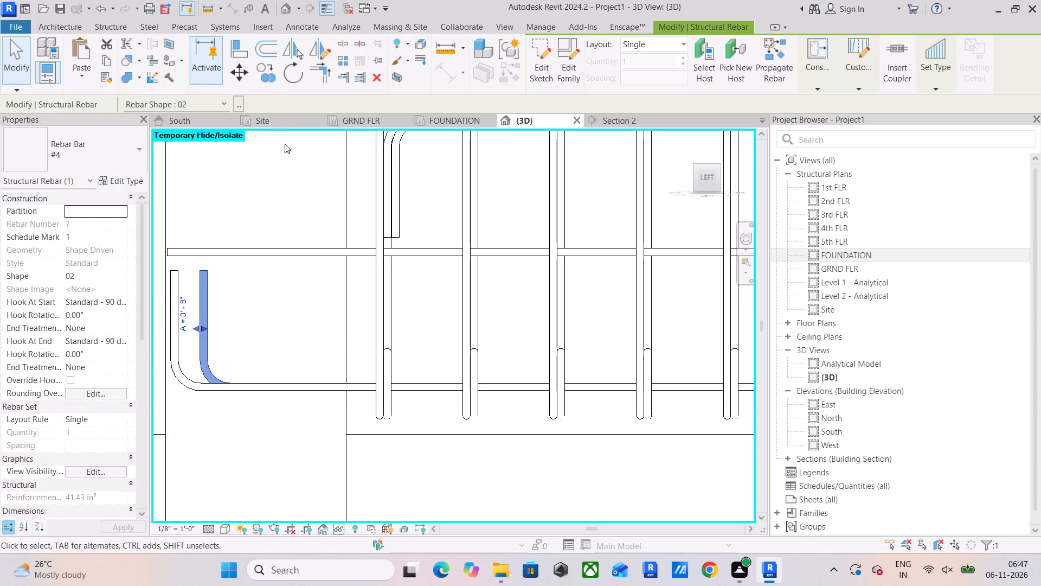
pyautogui.click(245, 53)
pyautogui.scroll(2, 175, 317)
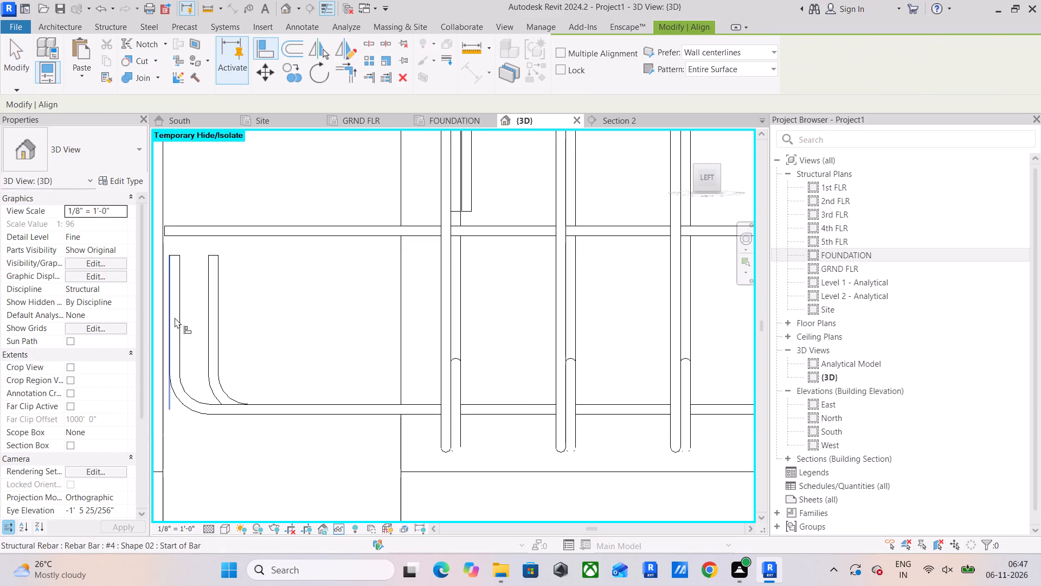
pyautogui.click(175, 317)
pyautogui.click(205, 326)
# At the beam's opposite end, stretch the near bottom bar's end hook through the column to just inside its far face.
pyautogui.scroll(-9, 232, 346)
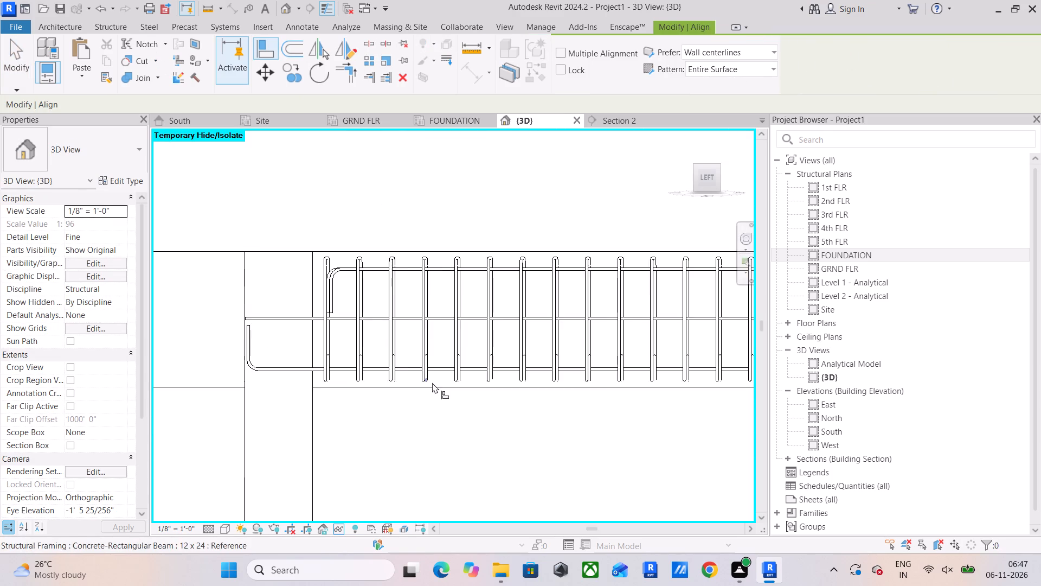
pyautogui.moveTo(428, 385); pyautogui.dragTo(198, 392, button='middle')
pyautogui.scroll(-8, 523, 373)
pyautogui.moveTo(634, 379); pyautogui.dragTo(289, 419, button='middle')
pyautogui.scroll(4, 411, 406)
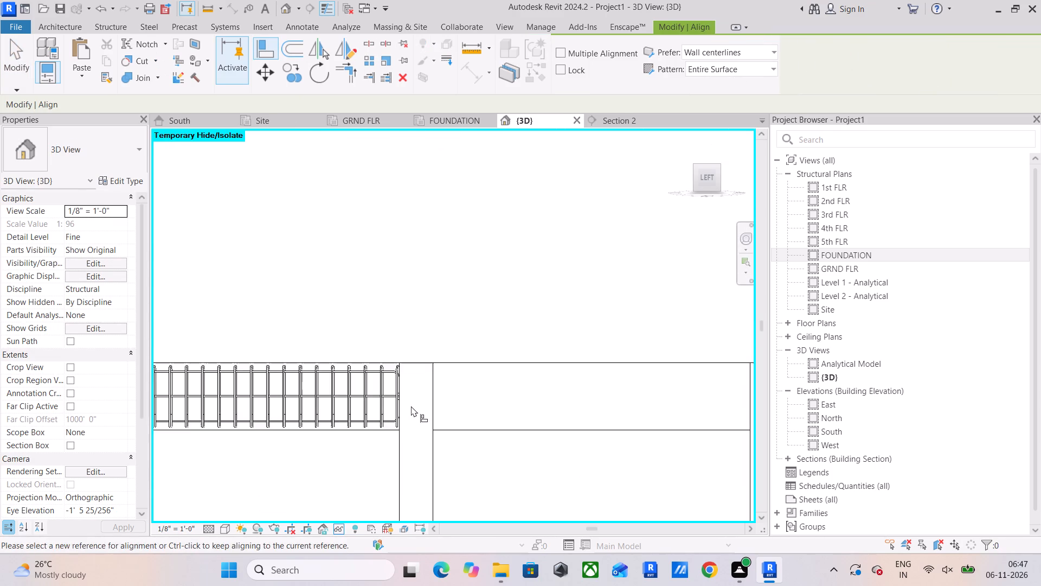
pyautogui.scroll(5, 372, 416)
pyautogui.press('Escape')
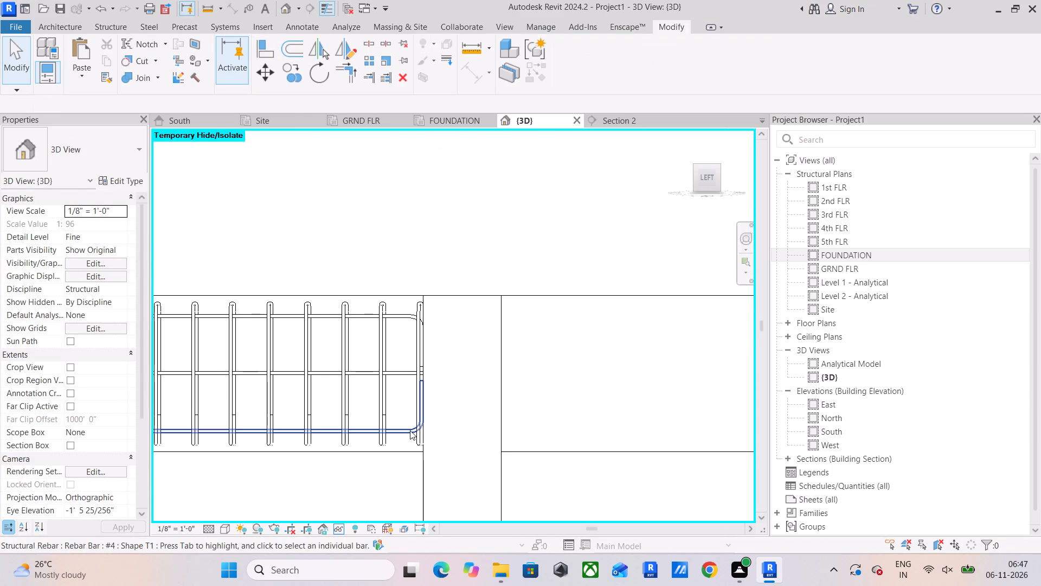
pyautogui.keyDown('shift'); pyautogui.moveTo(410, 430); pyautogui.dragTo(427, 447, button='middle'); pyautogui.keyUp('shift')
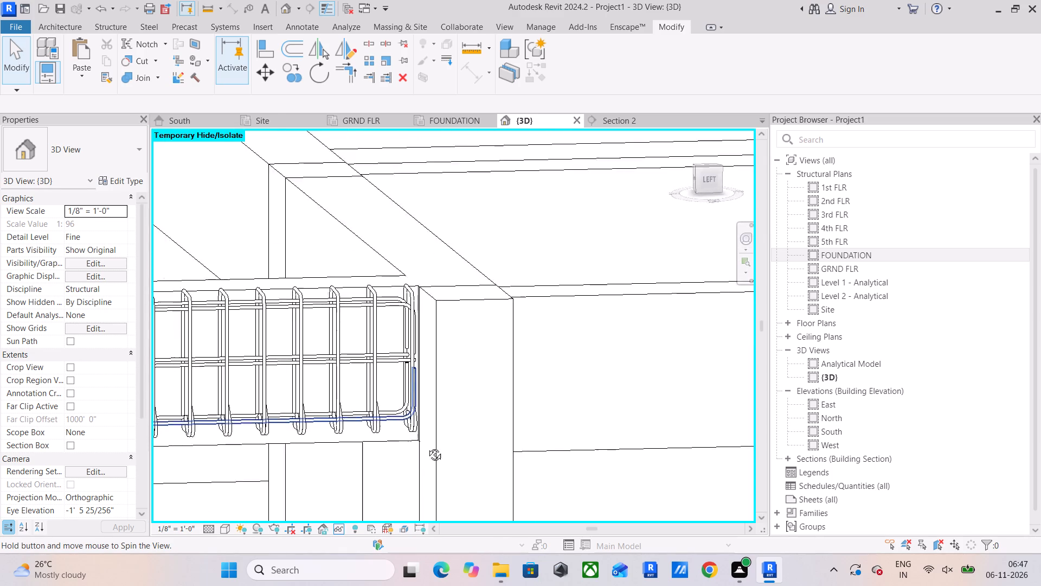
pyautogui.keyDown('shift'); pyautogui.moveTo(427, 447); pyautogui.dragTo(417, 438, button='middle'); pyautogui.keyUp('shift')
pyautogui.click(406, 430)
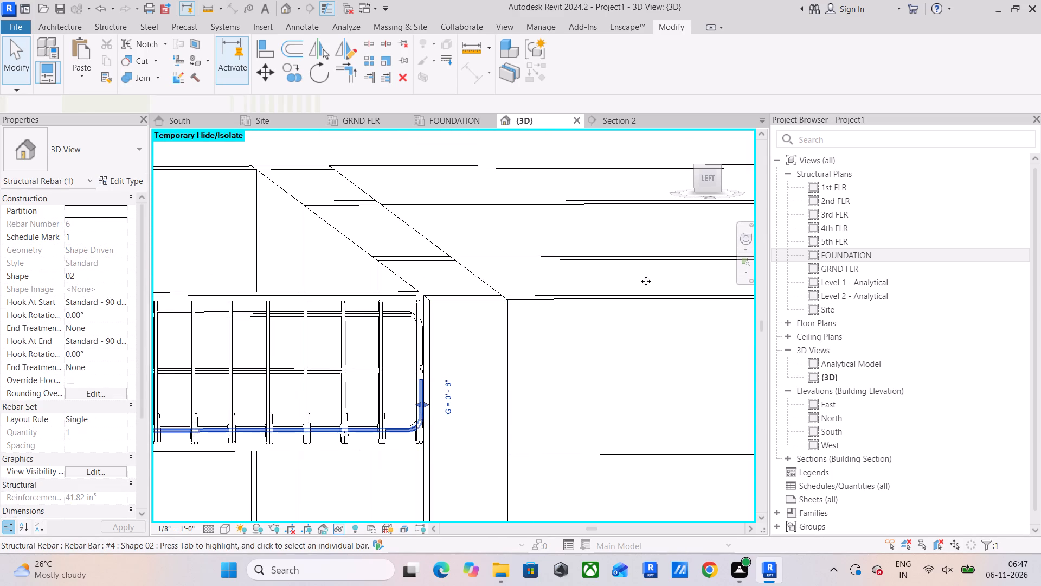
pyautogui.click(706, 179)
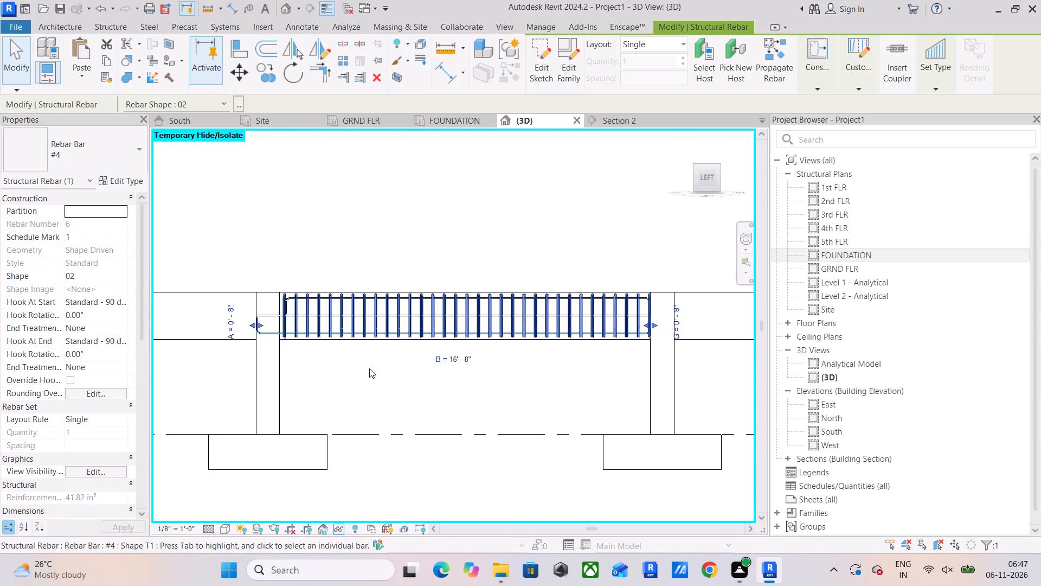
pyautogui.moveTo(503, 353); pyautogui.dragTo(277, 503, button='middle')
pyautogui.scroll(8, 427, 483)
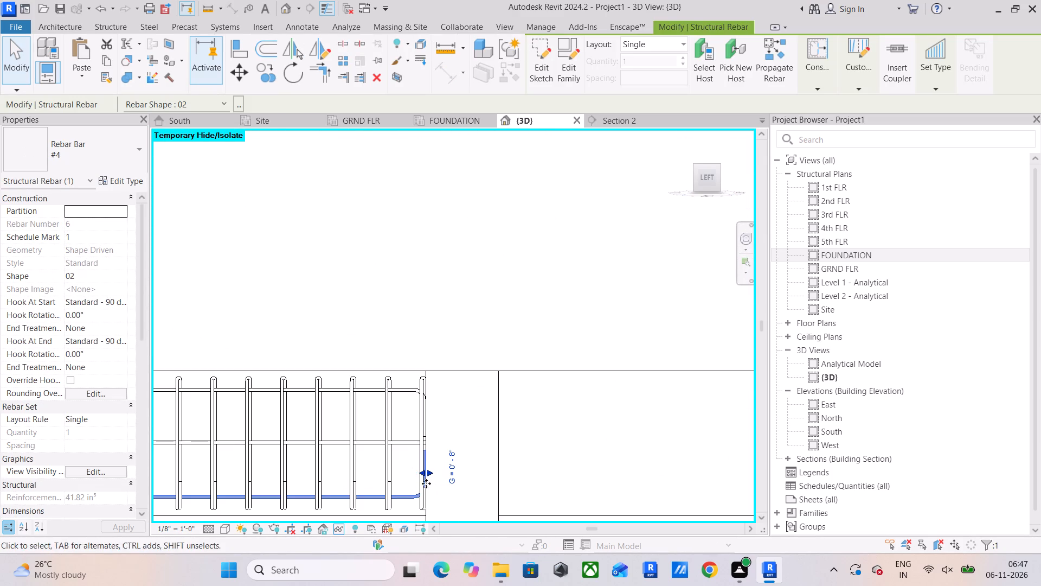
pyautogui.moveTo(431, 472); pyautogui.dragTo(499, 477)
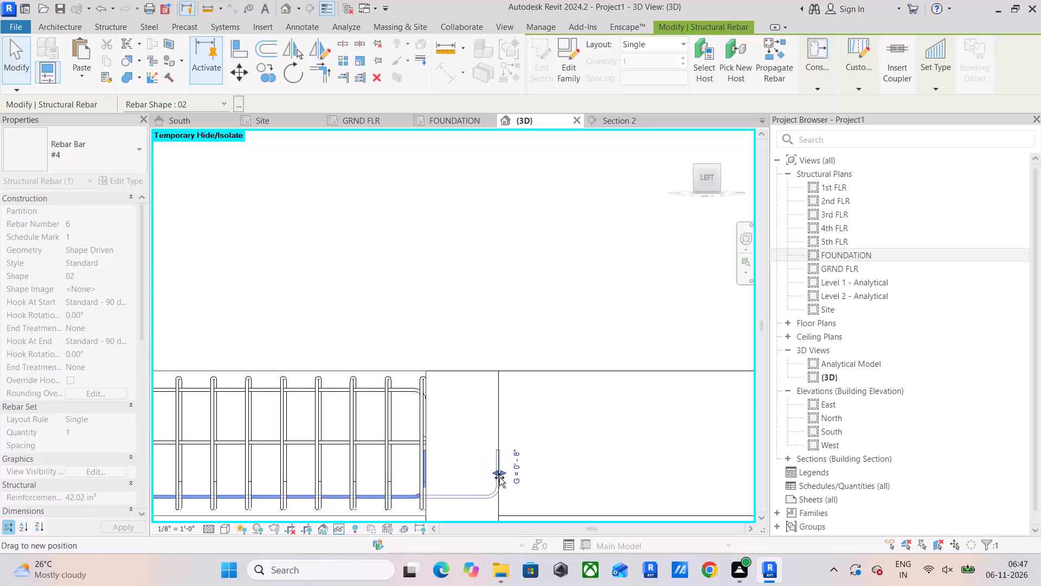
pyautogui.moveTo(499, 477); pyautogui.dragTo(496, 480)
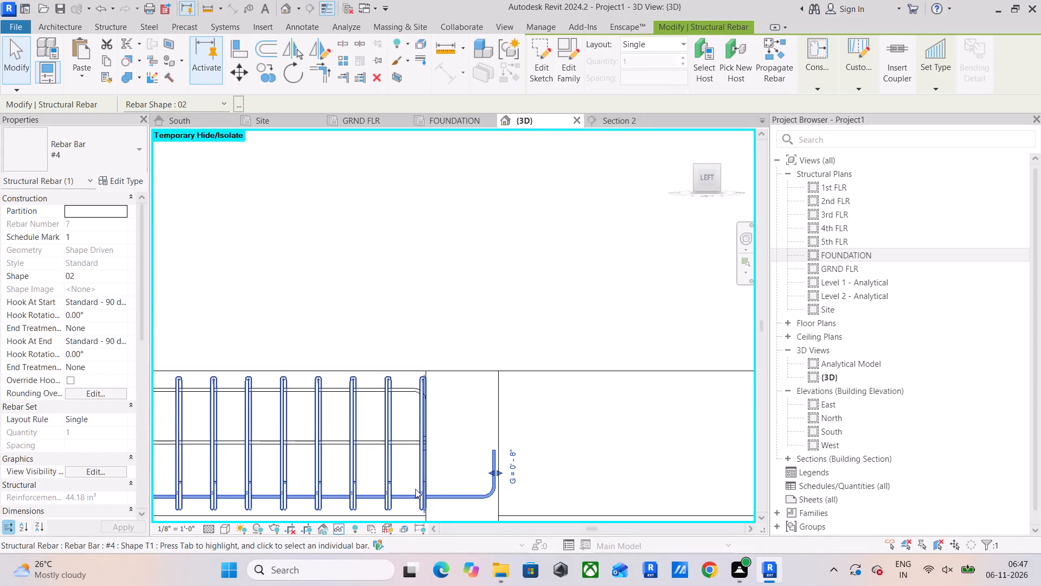
# Stretch the far bottom bar's end hook part of the way into the opposite column.
pyautogui.scroll(9, 413, 489)
pyautogui.click(419, 480)
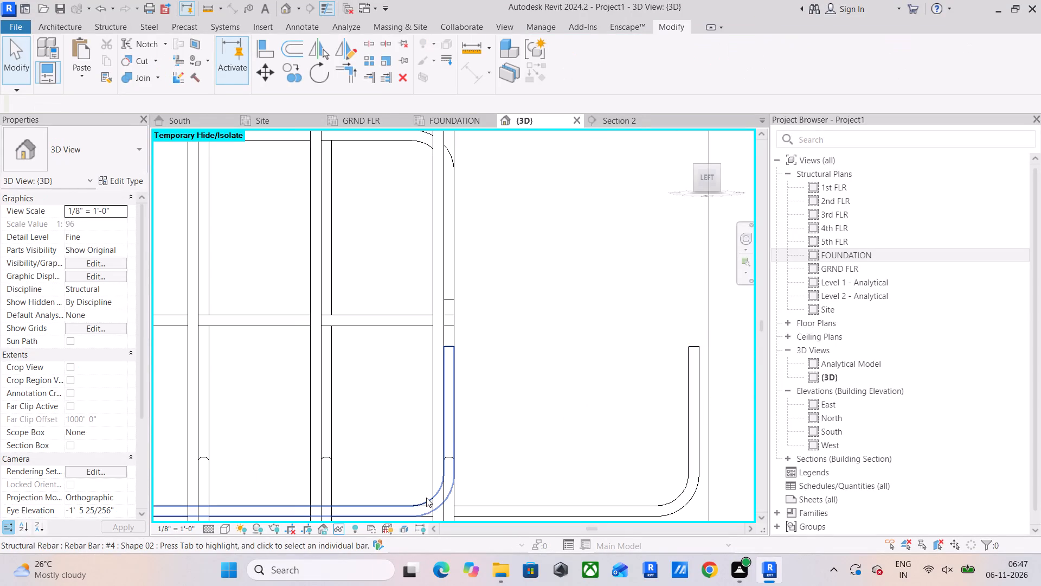
pyautogui.click(426, 498)
pyautogui.moveTo(458, 429); pyautogui.dragTo(555, 433)
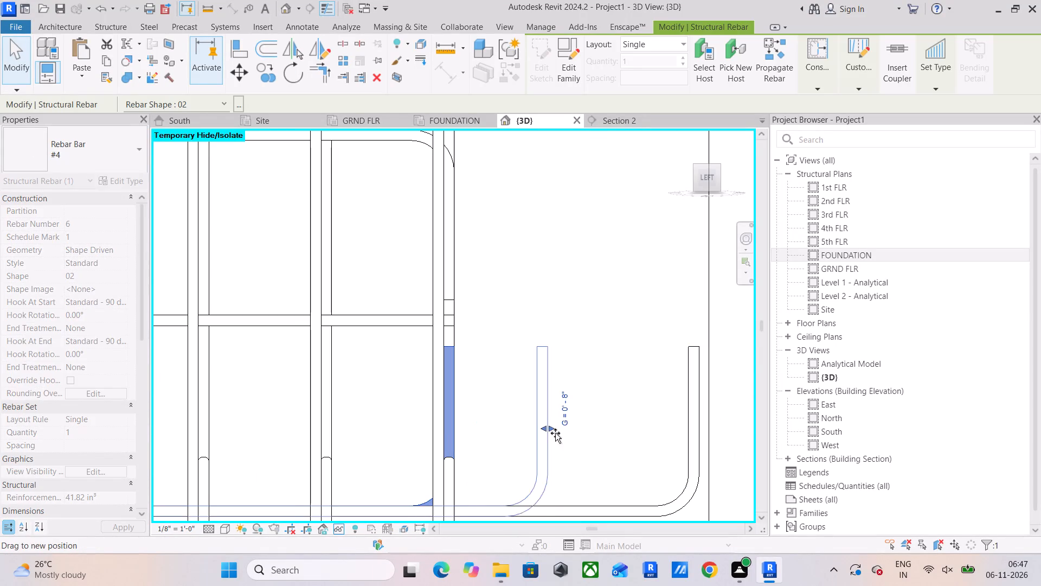
pyautogui.moveTo(555, 433); pyautogui.dragTo(576, 433)
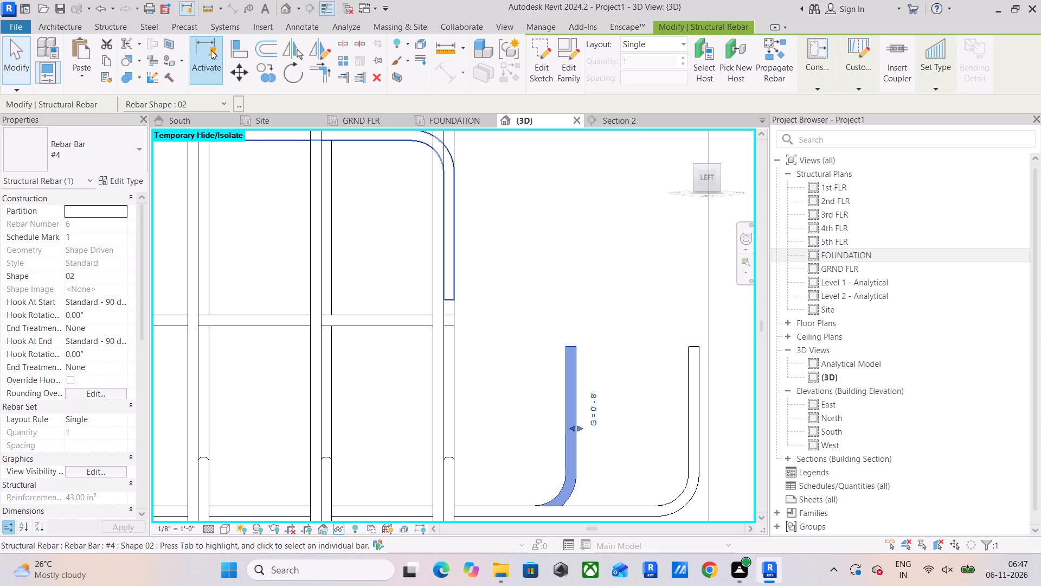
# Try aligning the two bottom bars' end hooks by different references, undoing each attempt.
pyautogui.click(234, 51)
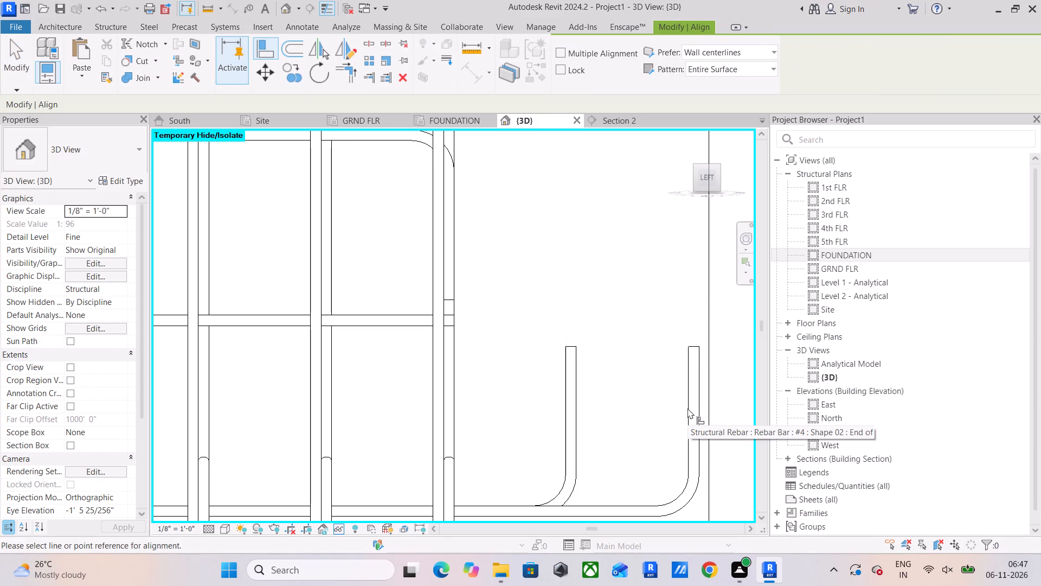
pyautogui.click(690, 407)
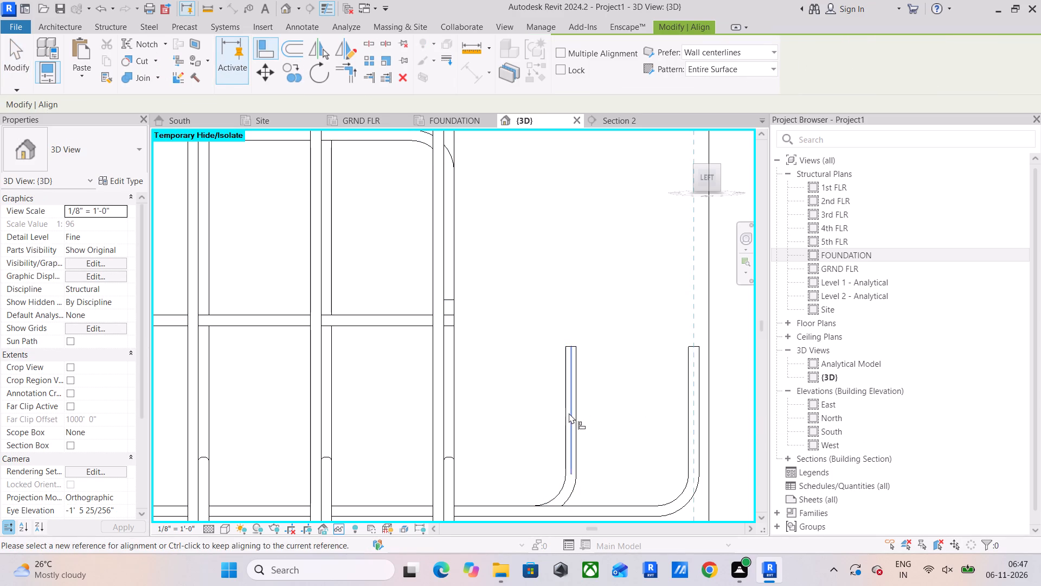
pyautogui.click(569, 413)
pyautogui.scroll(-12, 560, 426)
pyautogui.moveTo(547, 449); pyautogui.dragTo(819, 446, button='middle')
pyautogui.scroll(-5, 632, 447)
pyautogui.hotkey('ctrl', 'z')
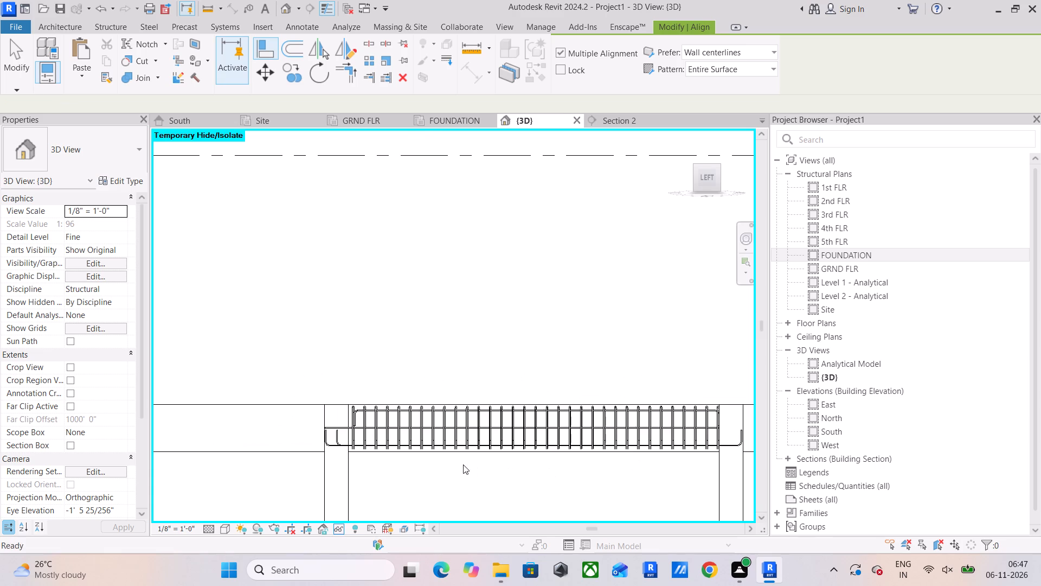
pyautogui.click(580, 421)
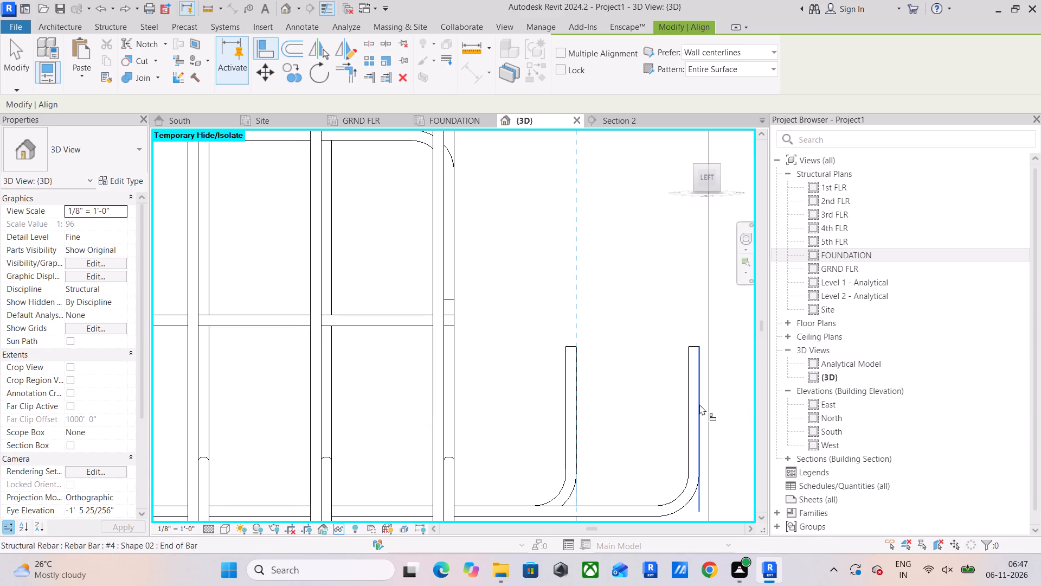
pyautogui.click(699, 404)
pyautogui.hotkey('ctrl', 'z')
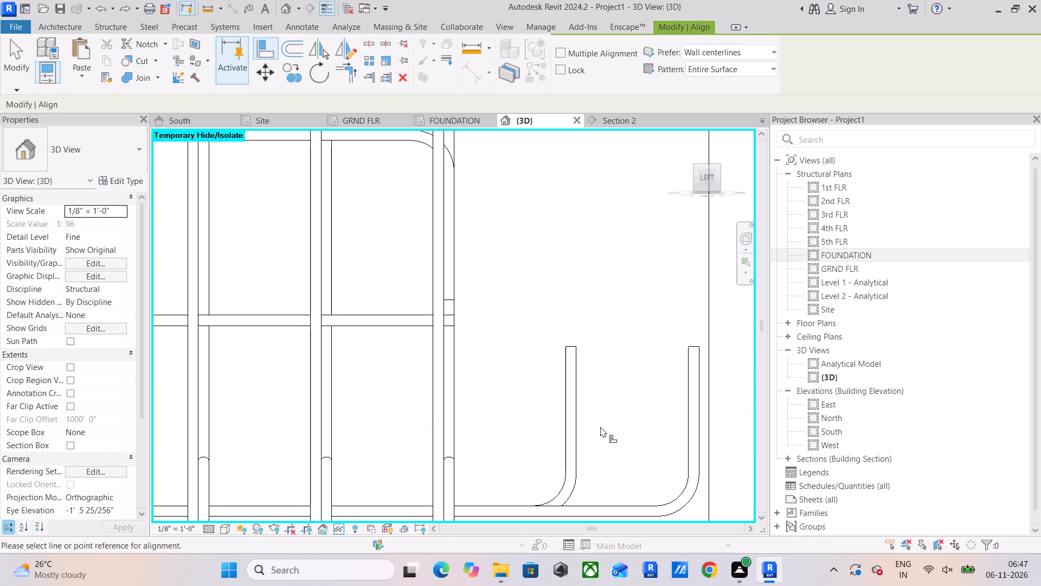
# Align the outer edge of the far bottom bar's end hook with that of the near bottom bar's extended hook.
pyautogui.click(699, 418)
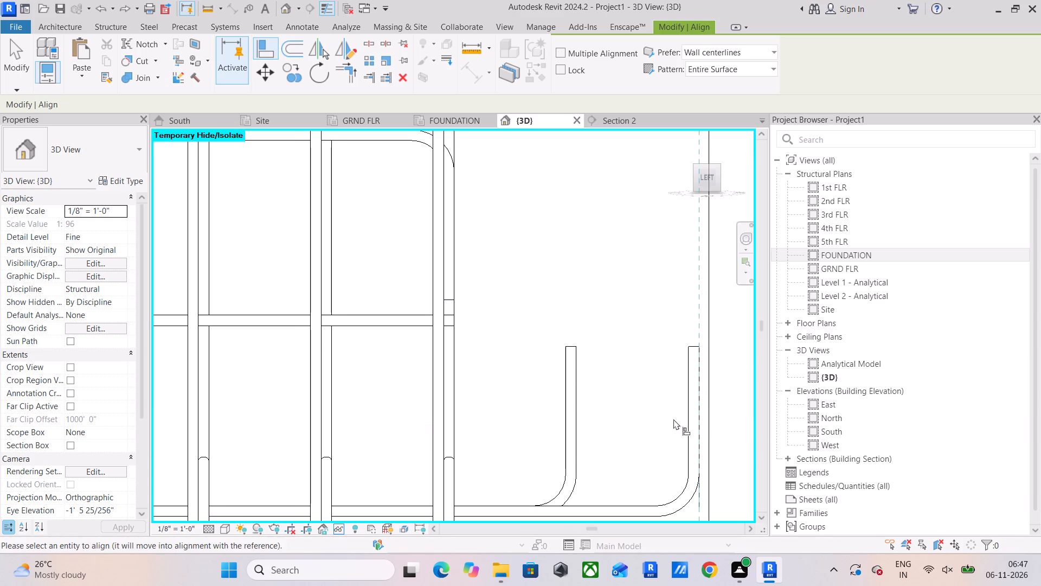
pyautogui.click(575, 436)
# At the start column, align the outermost top bar's hook with the outer edge of the extended bottom hooks.
pyautogui.scroll(-11, 575, 436)
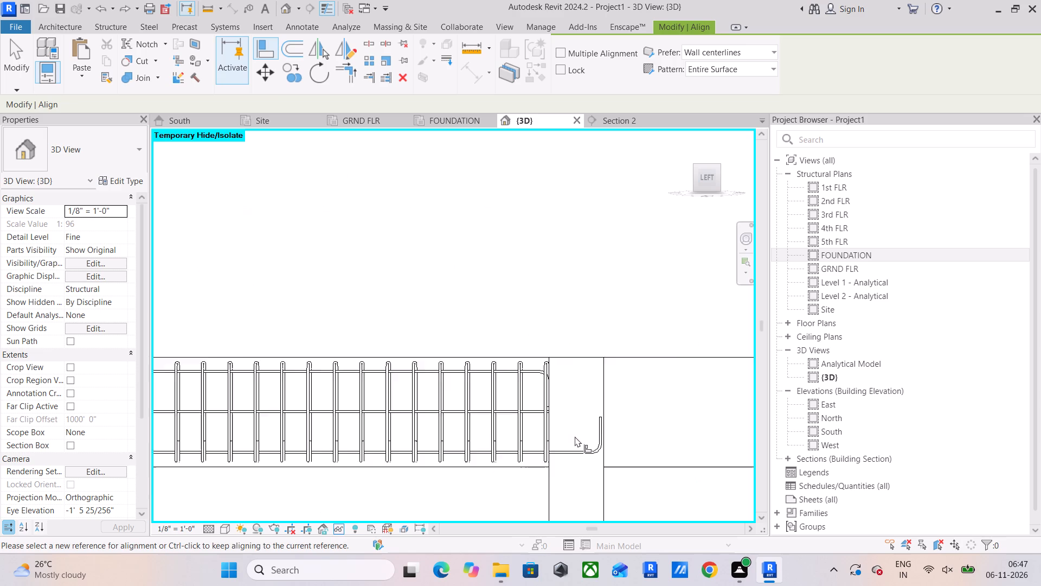
pyautogui.scroll(-6, 575, 436)
pyautogui.moveTo(241, 450); pyautogui.dragTo(301, 476, button='middle')
pyautogui.scroll(4, 235, 482)
pyautogui.scroll(5, 215, 443)
pyautogui.scroll(5, 312, 412)
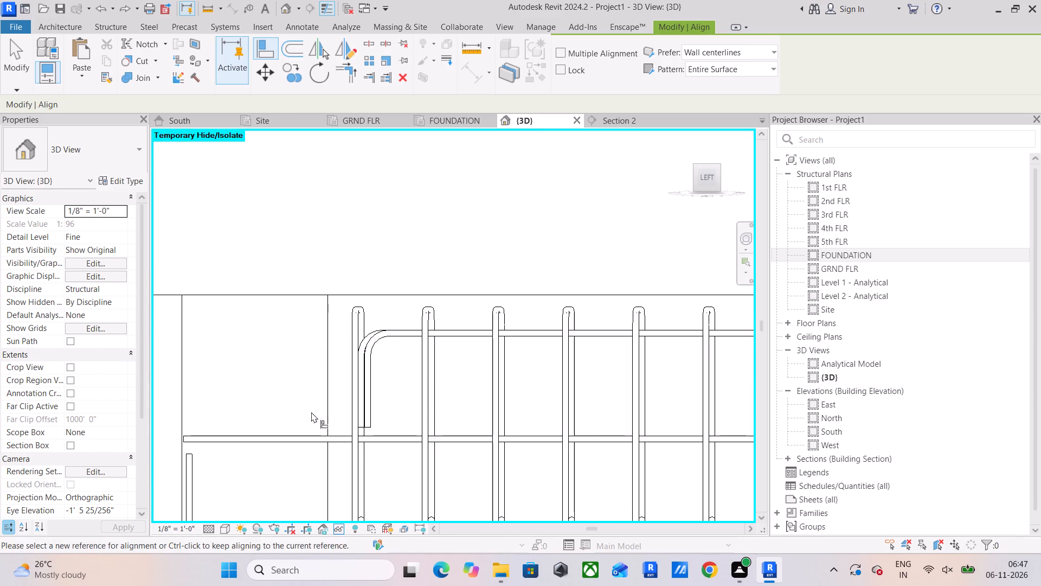
pyautogui.moveTo(313, 394); pyautogui.dragTo(420, 367, button='middle')
pyautogui.scroll(1, 317, 394)
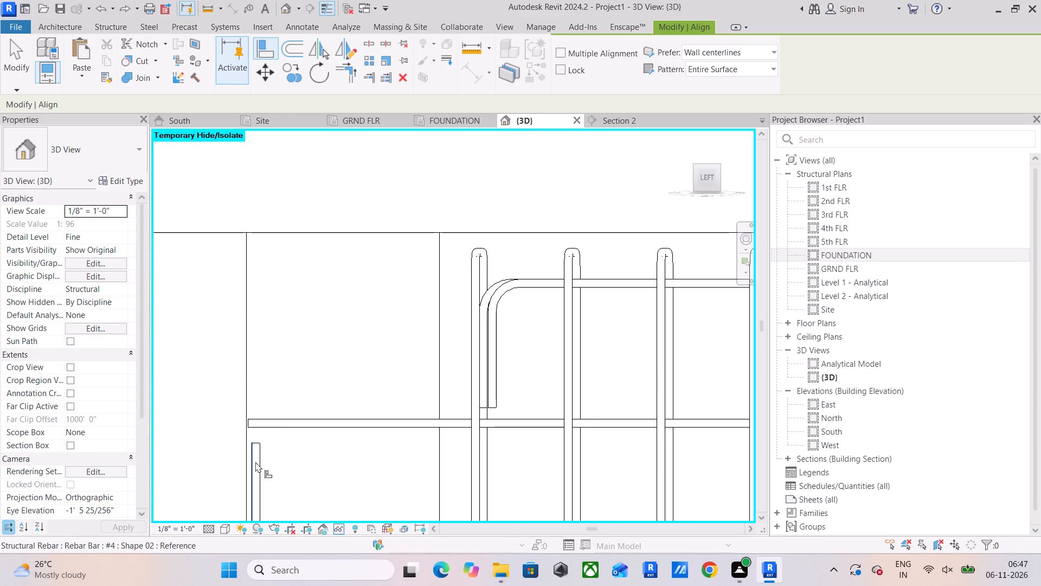
pyautogui.click(255, 462)
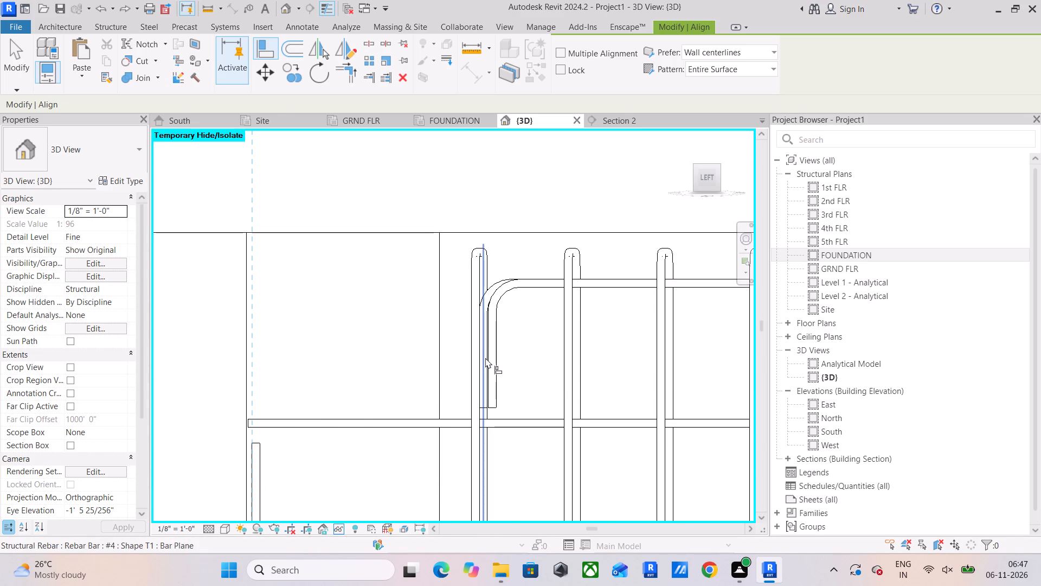
pyautogui.scroll(8, 487, 354)
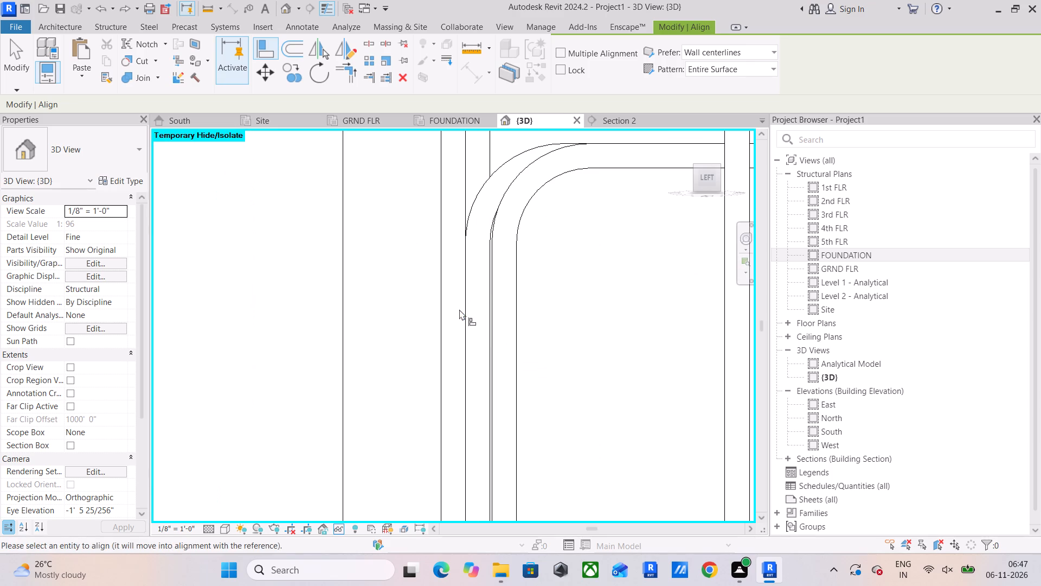
pyautogui.click(467, 309)
pyautogui.scroll(-9, 466, 310)
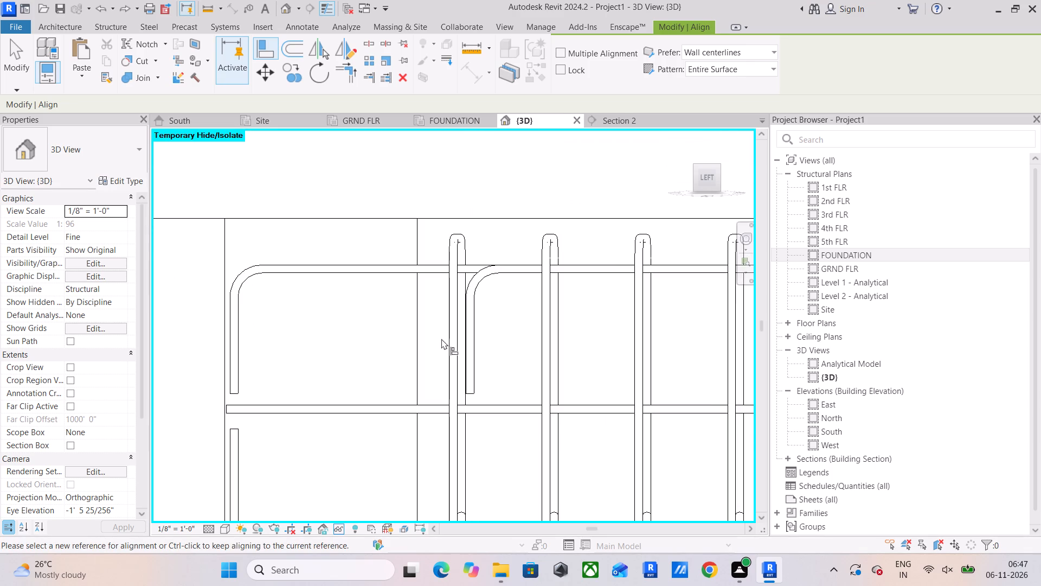
# At the start column, align the remaining top bar's hook with the outer edge of the already extended hook.
pyautogui.moveTo(441, 339); pyautogui.dragTo(470, 355, button='middle')
pyautogui.click(287, 360)
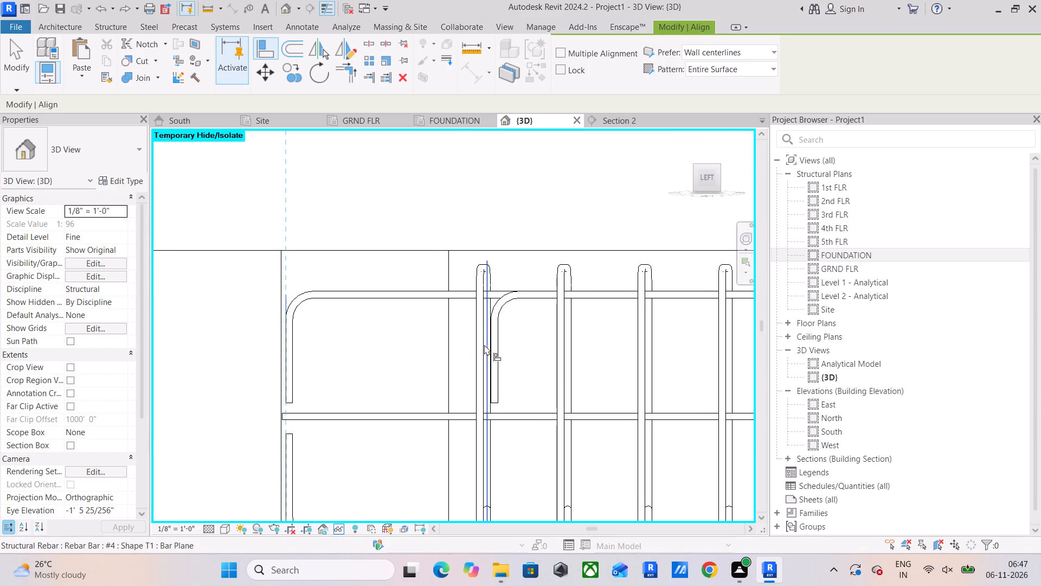
pyautogui.scroll(8, 490, 350)
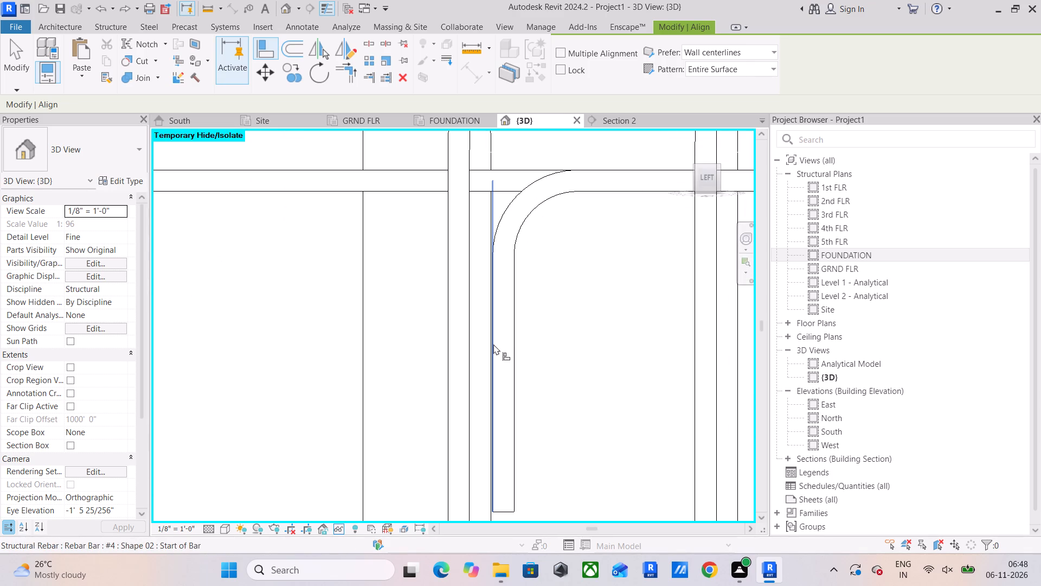
pyautogui.click(493, 344)
# At the opposite column, align both top bars' end hooks with the outer edge of the extended bottom hook.
pyautogui.scroll(-14, 492, 350)
pyautogui.moveTo(554, 373); pyautogui.dragTo(339, 383, button='middle')
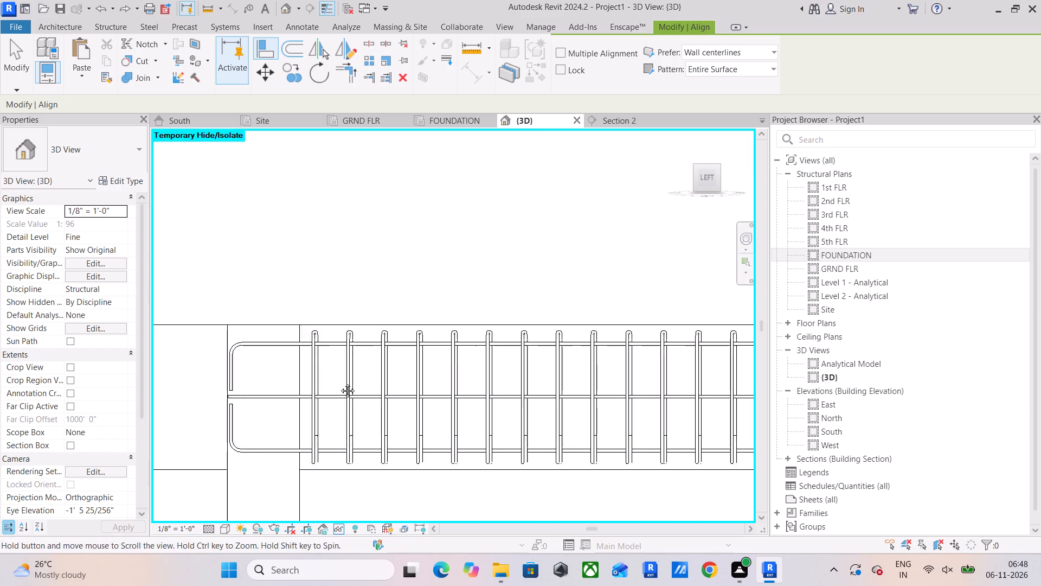
pyautogui.moveTo(339, 383); pyautogui.dragTo(331, 383, button='middle')
pyautogui.scroll(-4, 573, 367)
pyautogui.scroll(-5, 628, 371)
pyautogui.moveTo(622, 383); pyautogui.dragTo(255, 399, button='middle')
pyautogui.scroll(5, 464, 387)
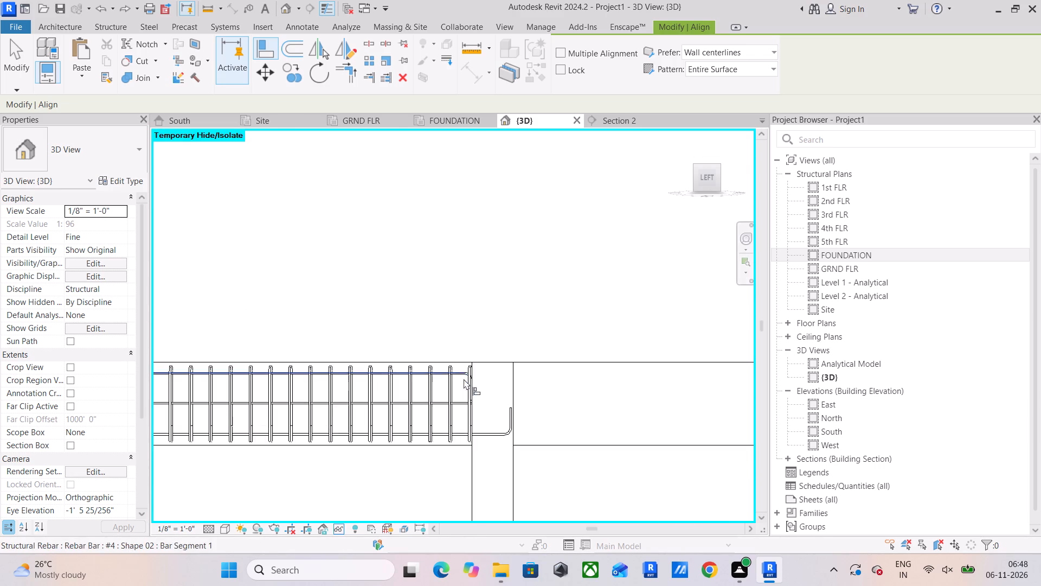
pyautogui.scroll(11, 496, 371)
pyautogui.moveTo(509, 442); pyautogui.dragTo(535, 343, button='middle')
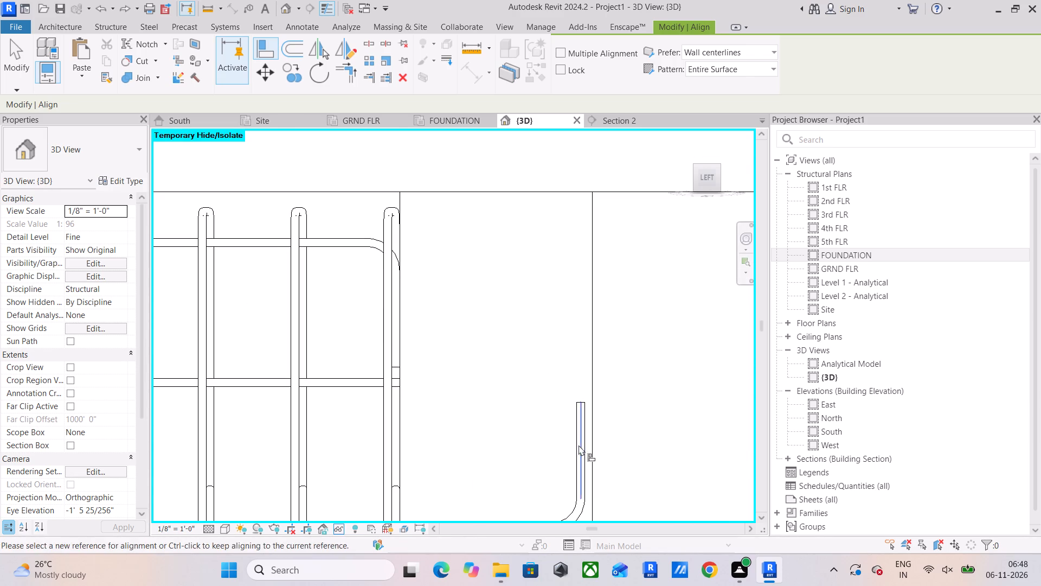
pyautogui.click(588, 442)
pyautogui.click(405, 307)
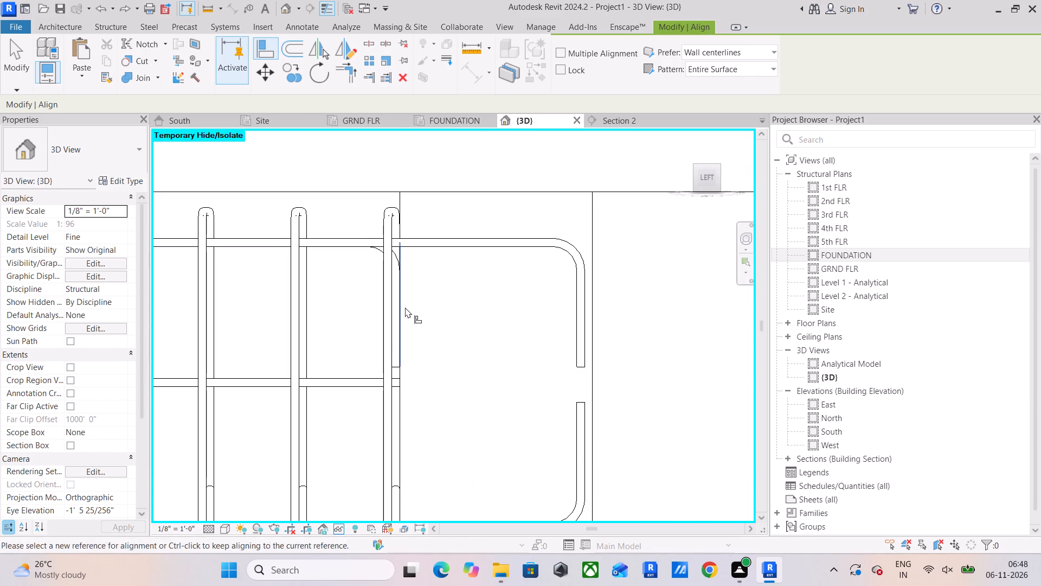
pyautogui.click(585, 434)
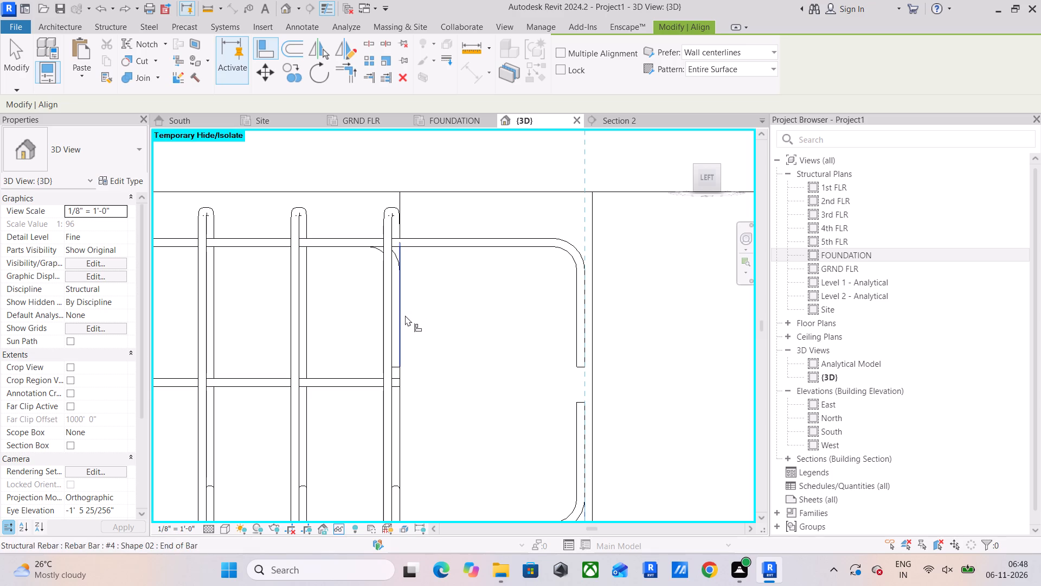
pyautogui.click(405, 315)
# Extend one straight middle bar into the opposite column by aligning its end with the bottom hook's outer edge.
pyautogui.scroll(-3, 405, 315)
pyautogui.scroll(-6, 448, 366)
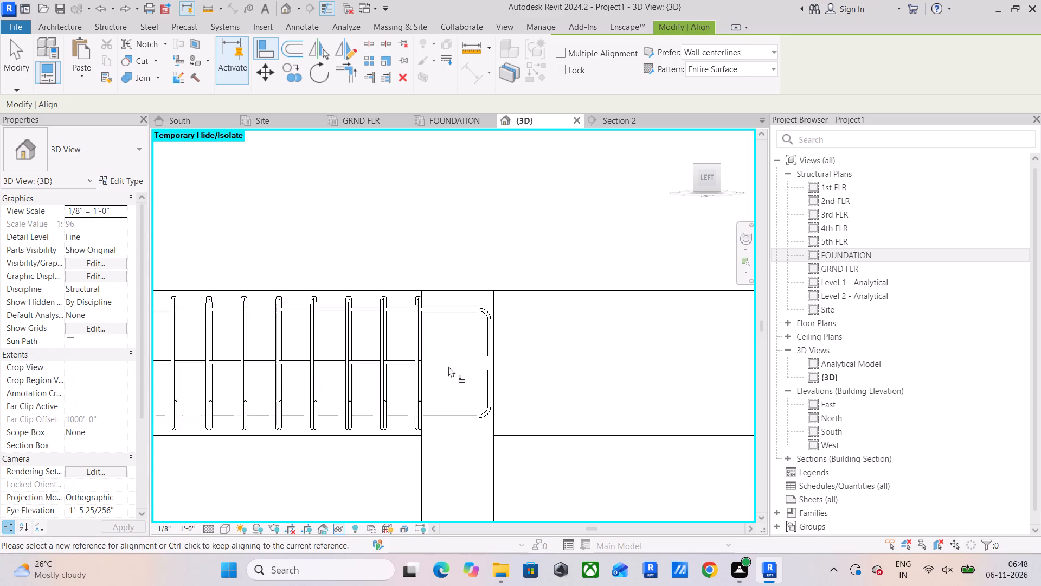
pyautogui.scroll(-3, 448, 366)
pyautogui.moveTo(448, 366); pyautogui.dragTo(632, 366, button='middle')
pyautogui.scroll(-5, 634, 368)
pyautogui.scroll(6, 634, 368)
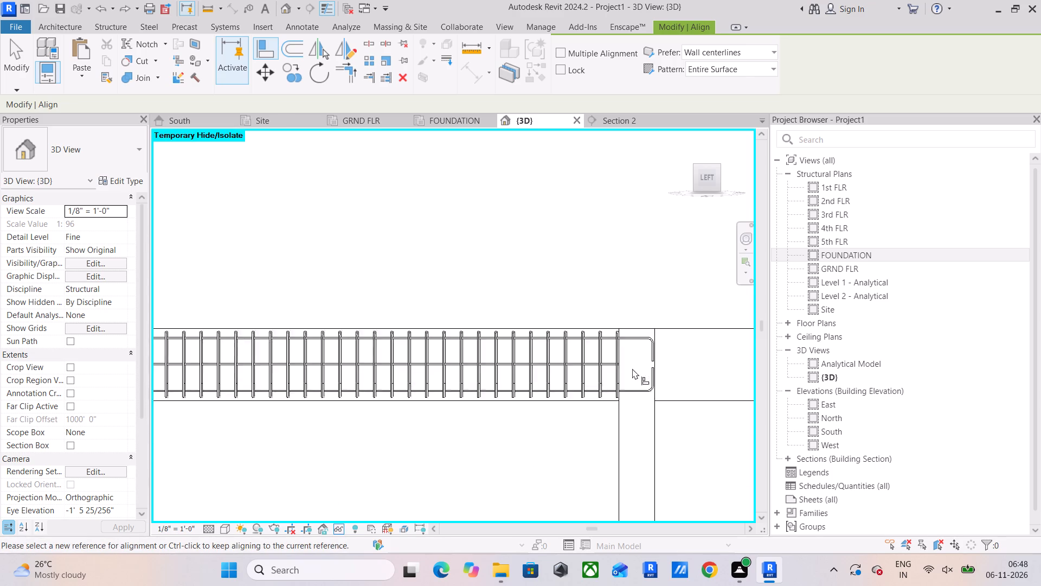
pyautogui.scroll(11, 632, 368)
pyautogui.moveTo(619, 378); pyautogui.dragTo(528, 429, button='middle')
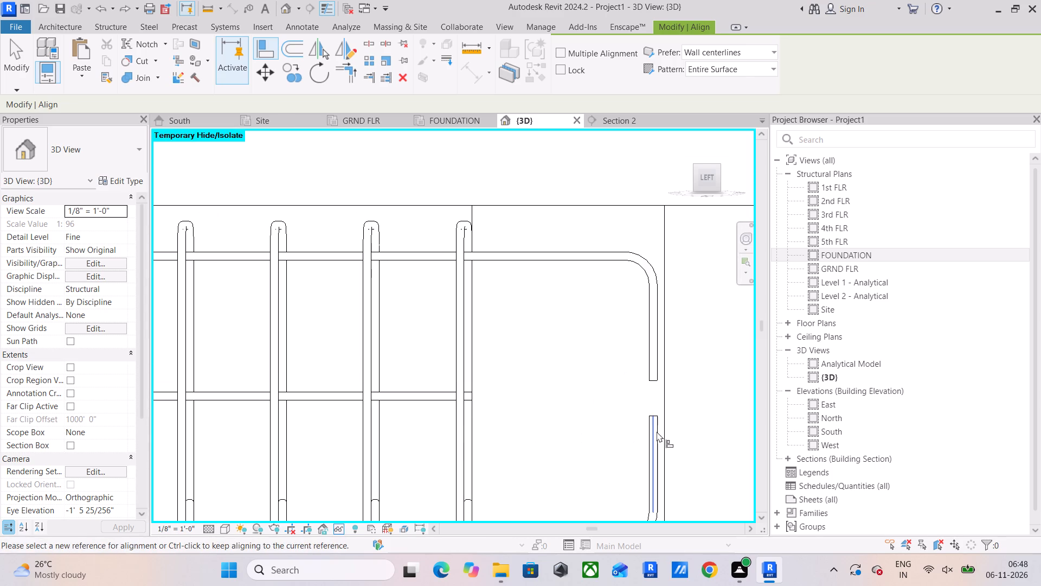
pyautogui.click(657, 431)
pyautogui.click(477, 396)
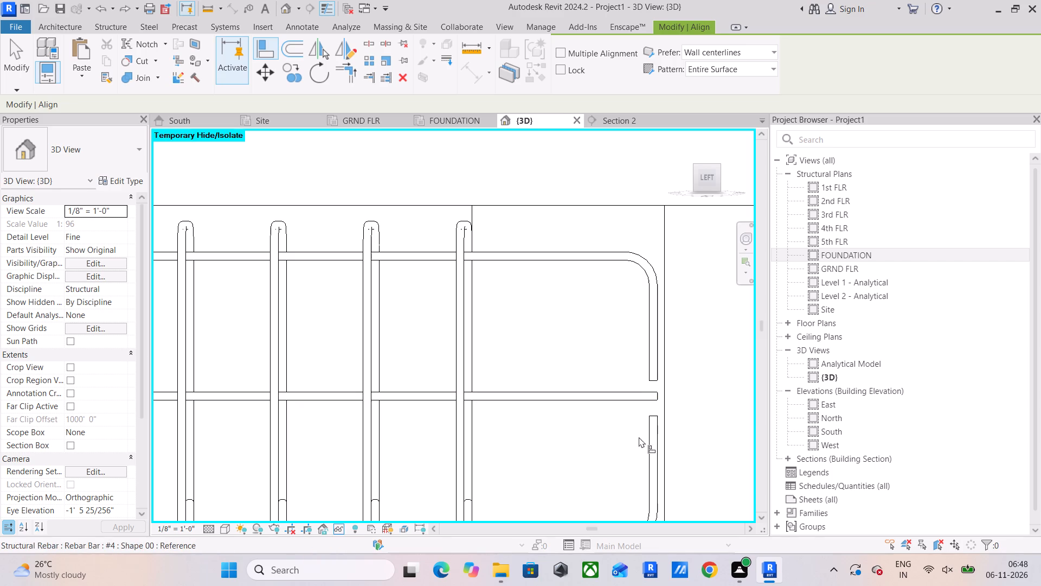
# Set the 3D view's visual style to Wireframe.
pyautogui.click(222, 526)
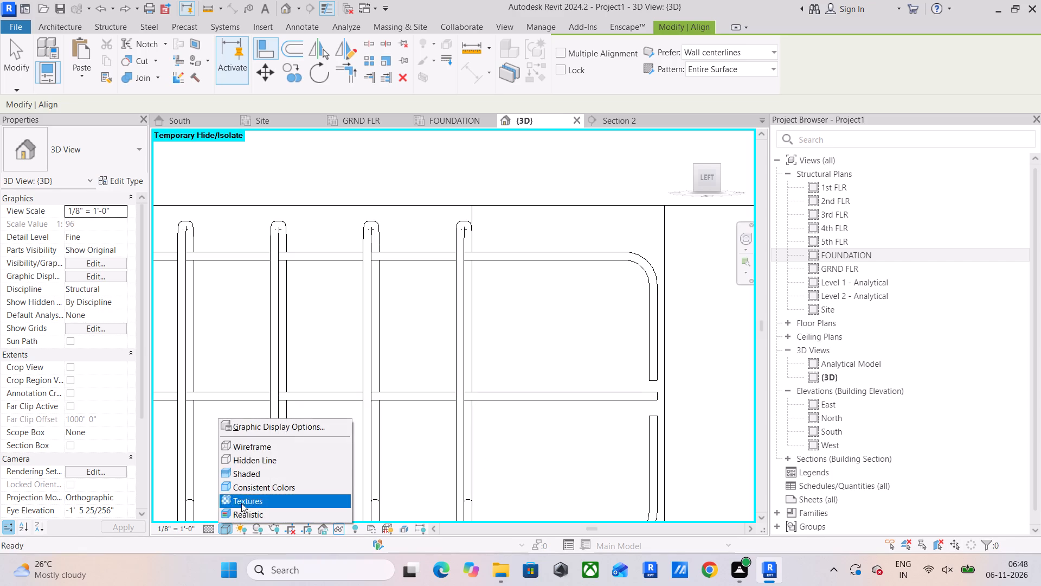
pyautogui.click(275, 450)
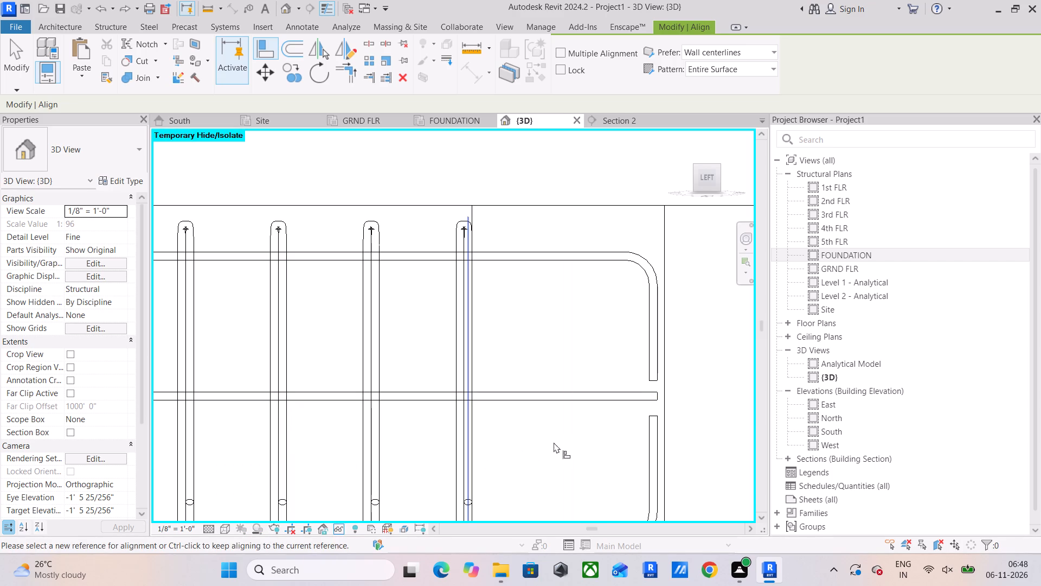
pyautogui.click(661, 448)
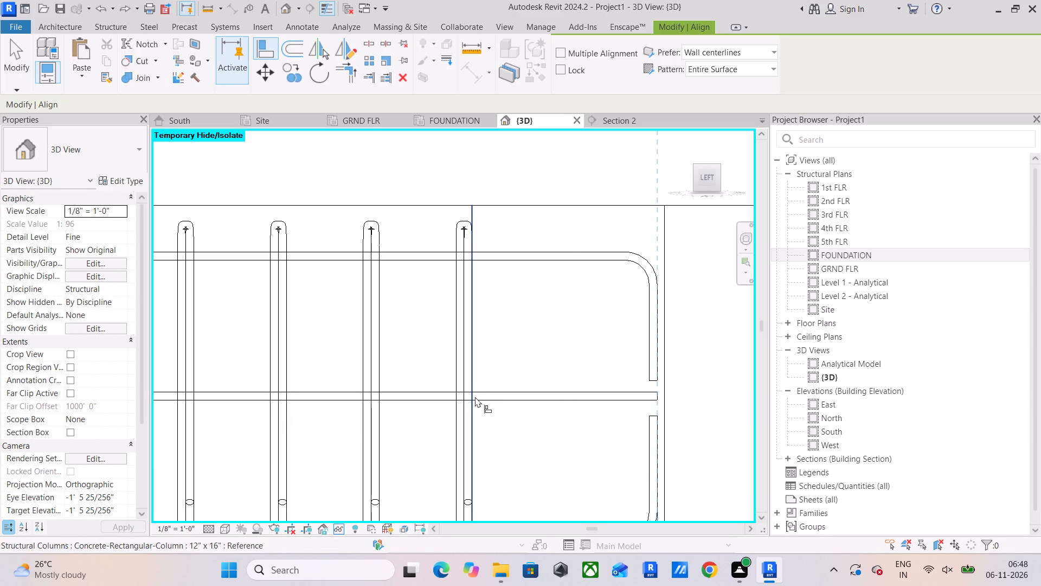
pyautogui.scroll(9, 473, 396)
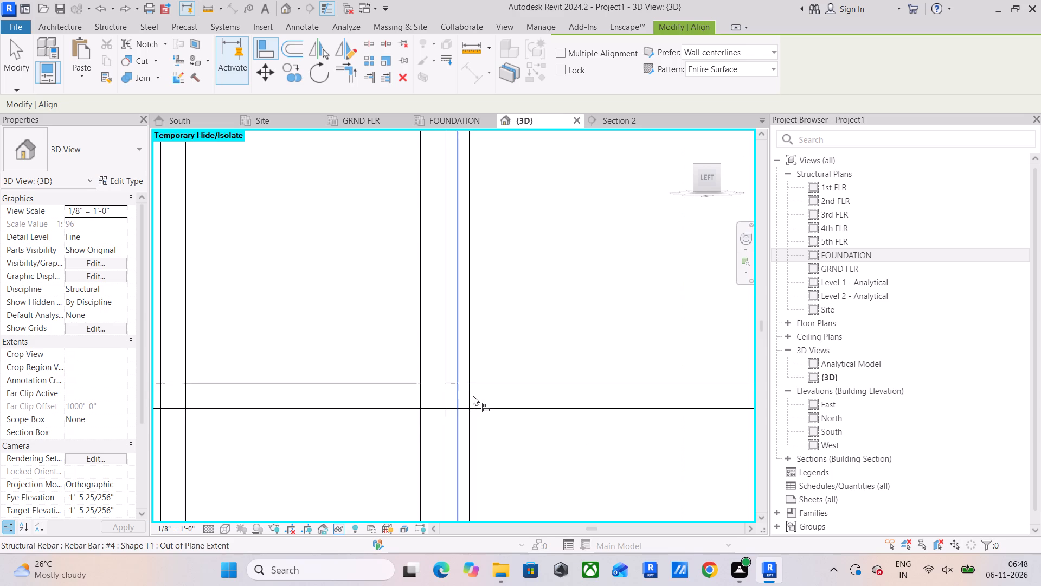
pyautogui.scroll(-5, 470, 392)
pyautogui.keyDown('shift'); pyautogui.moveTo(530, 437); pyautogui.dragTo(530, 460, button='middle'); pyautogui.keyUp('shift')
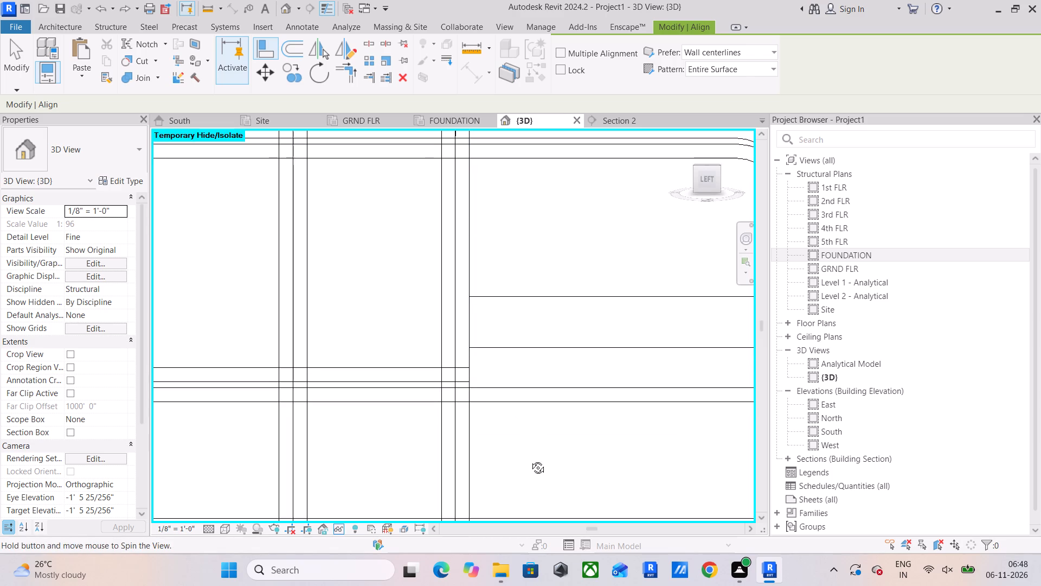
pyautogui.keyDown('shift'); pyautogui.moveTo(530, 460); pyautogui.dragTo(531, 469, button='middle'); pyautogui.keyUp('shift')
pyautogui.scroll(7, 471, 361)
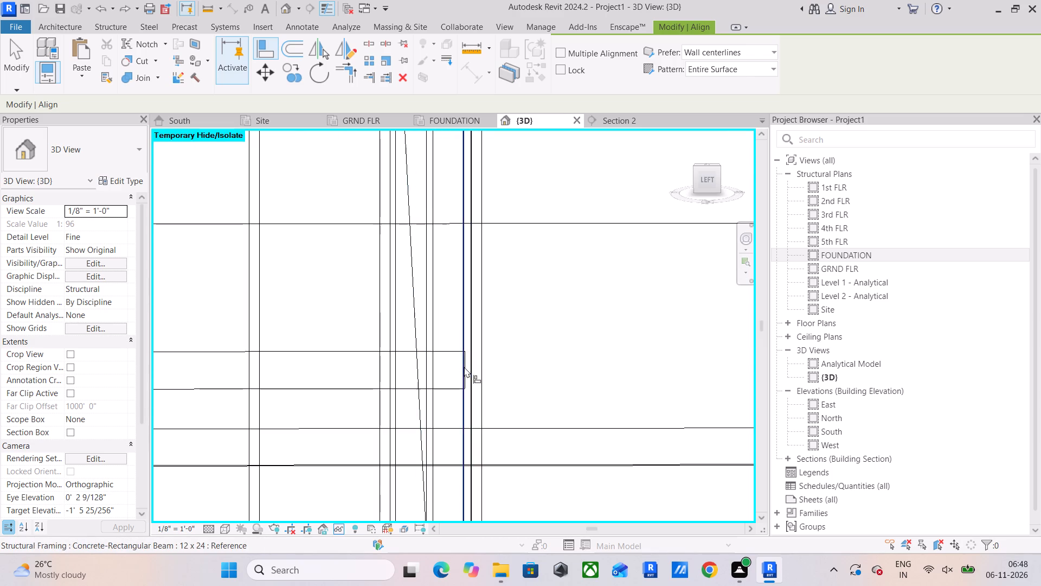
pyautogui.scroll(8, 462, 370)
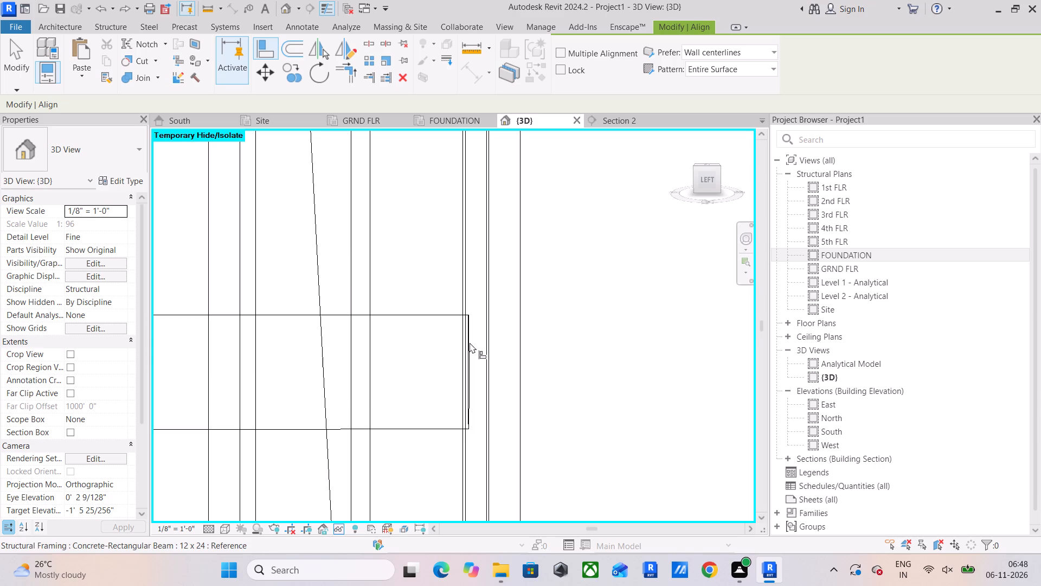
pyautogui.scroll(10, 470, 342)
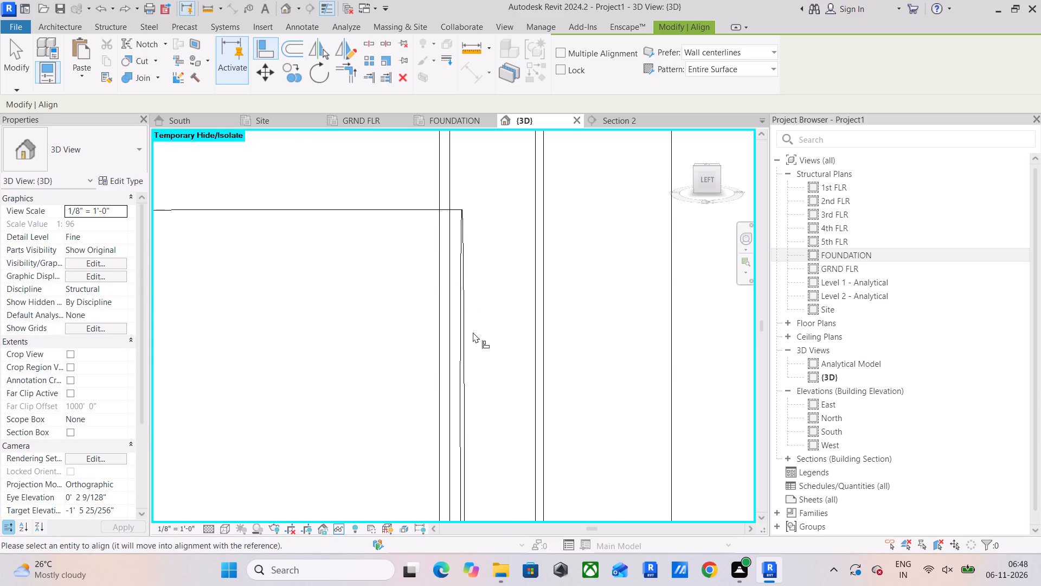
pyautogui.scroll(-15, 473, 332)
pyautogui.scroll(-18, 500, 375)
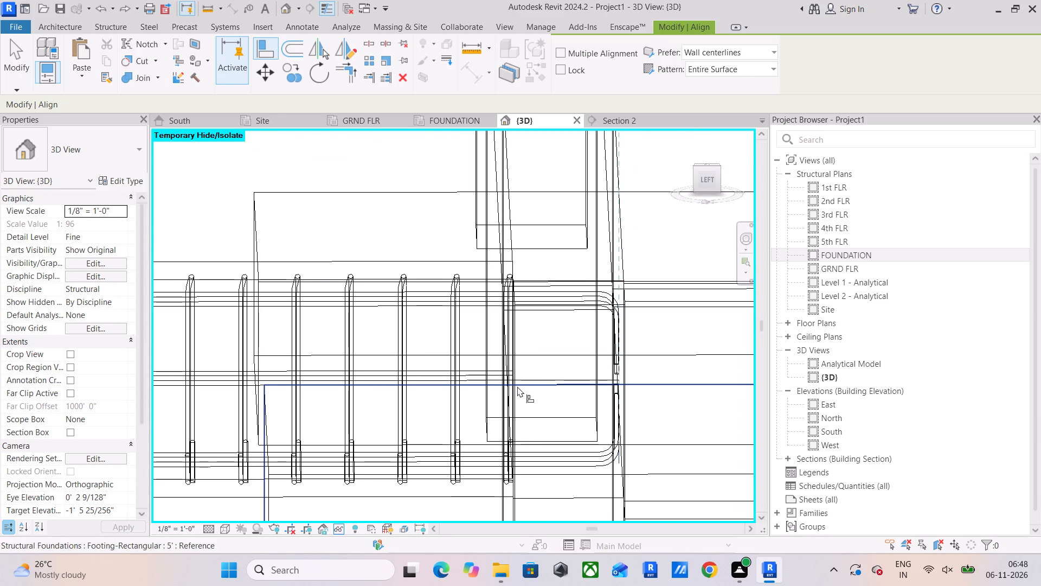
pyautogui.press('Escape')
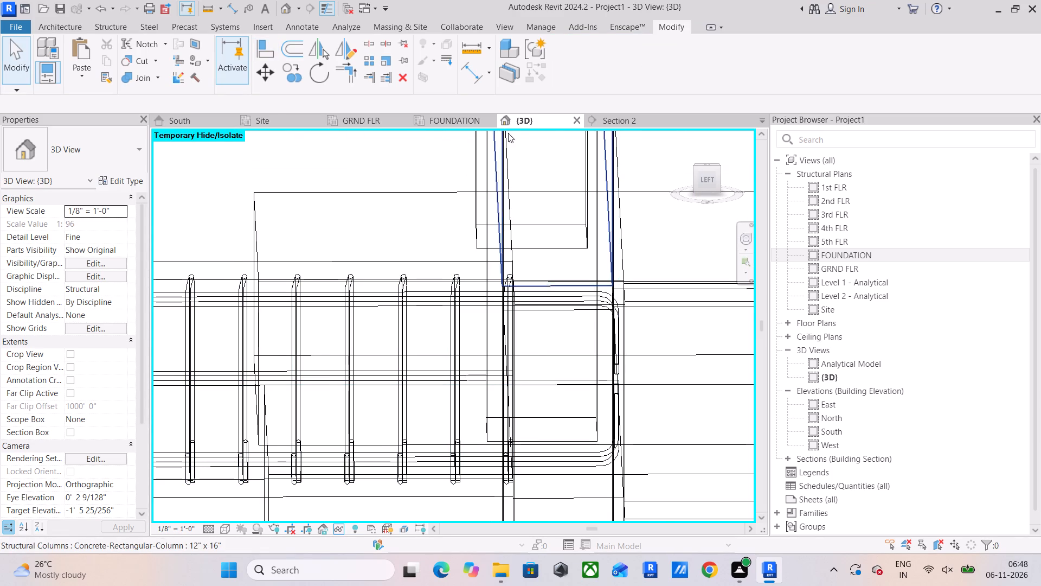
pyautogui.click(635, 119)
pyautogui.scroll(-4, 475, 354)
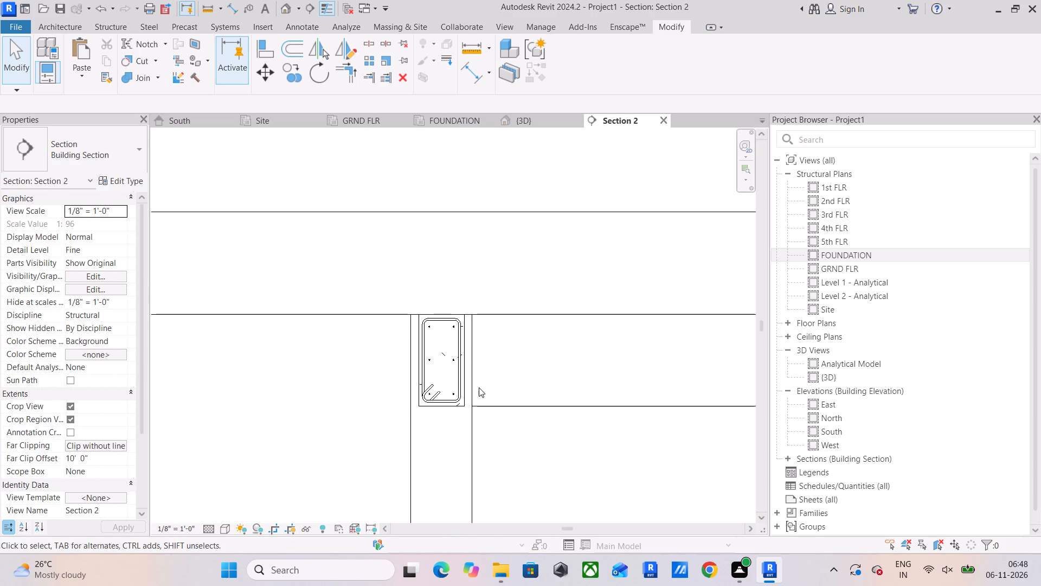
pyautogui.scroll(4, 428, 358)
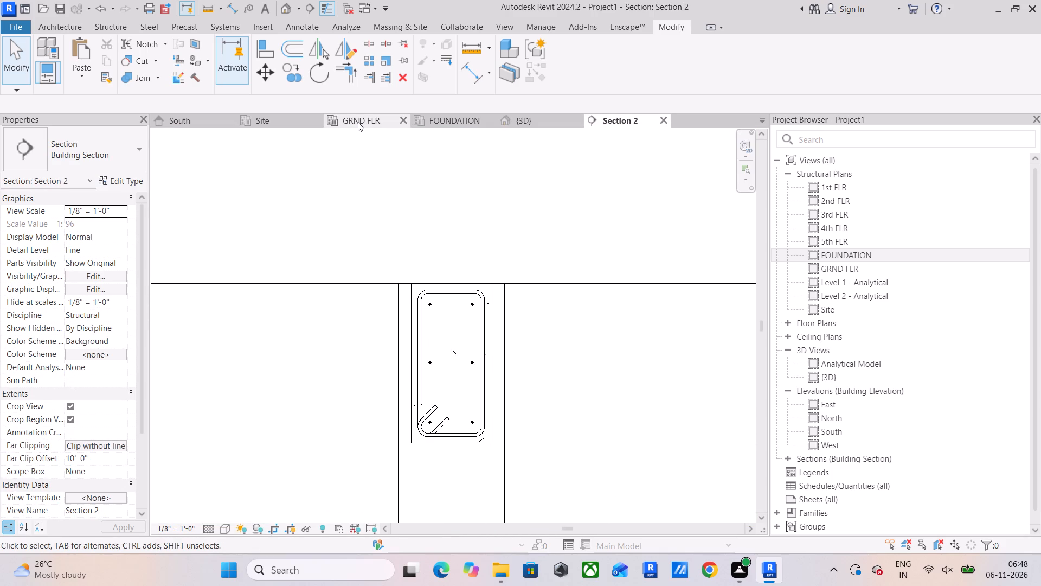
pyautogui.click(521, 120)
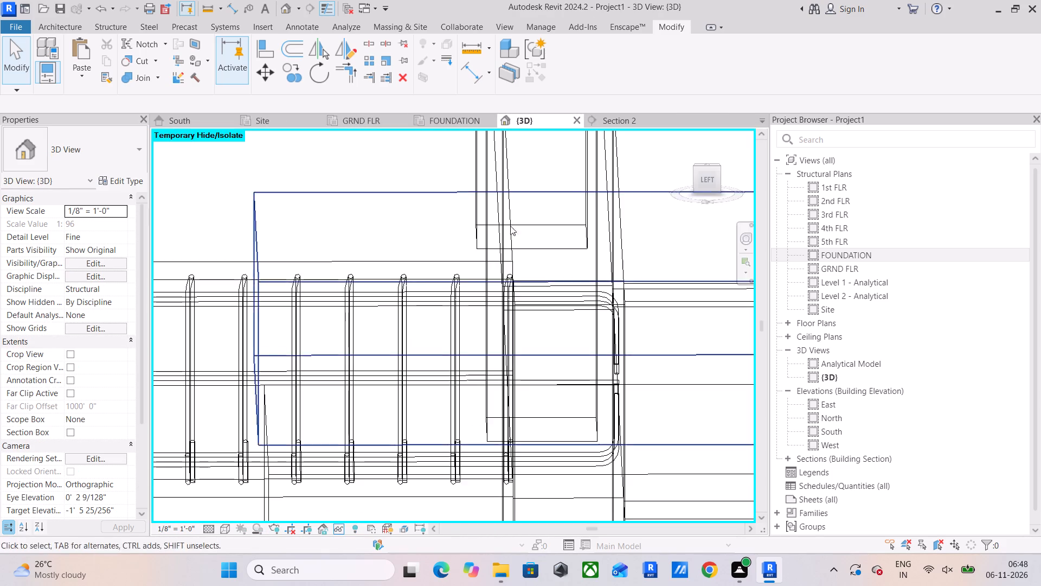
# Stretch both ends of the other straight middle bar part of the way into the columns.
pyautogui.scroll(3, 545, 395)
pyautogui.press('Escape')
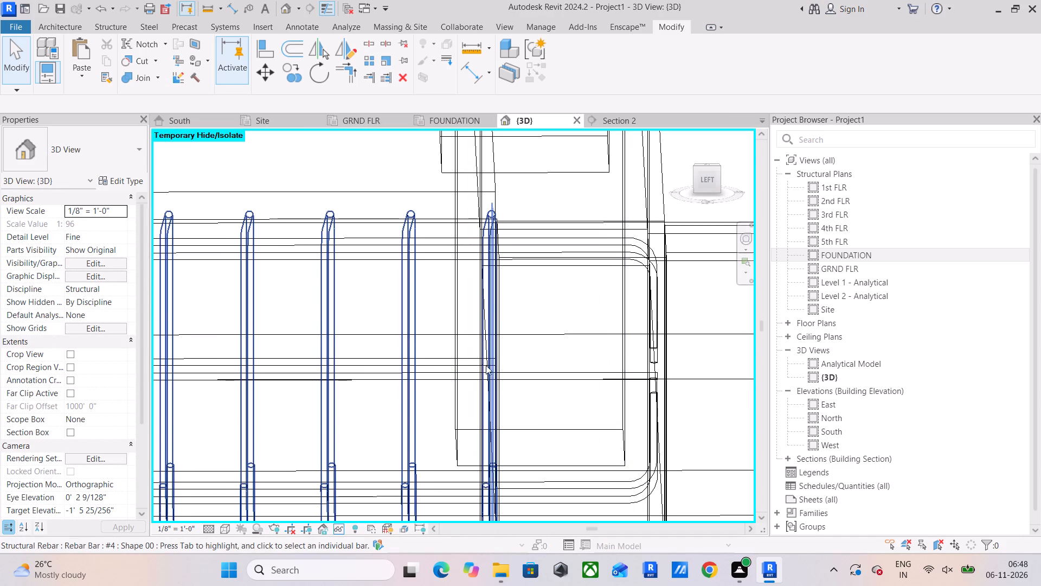
pyautogui.click(469, 361)
pyautogui.moveTo(500, 362); pyautogui.dragTo(589, 364)
pyautogui.scroll(-10, 452, 419)
pyautogui.moveTo(433, 416); pyautogui.dragTo(822, 399, button='middle')
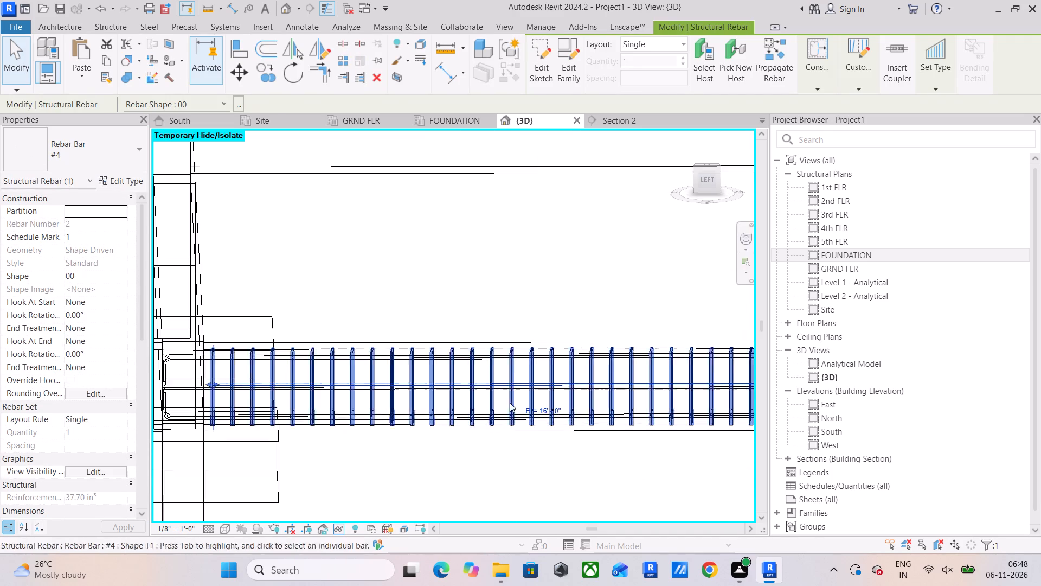
pyautogui.scroll(-4, 471, 406)
pyautogui.scroll(11, 269, 406)
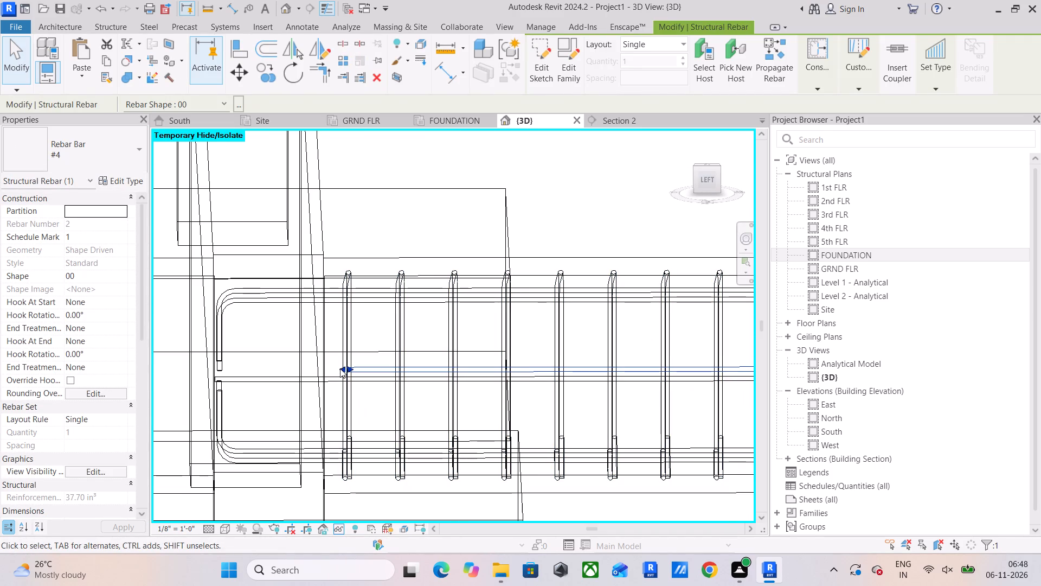
pyautogui.moveTo(340, 368); pyautogui.dragTo(248, 371)
pyautogui.press('Escape')
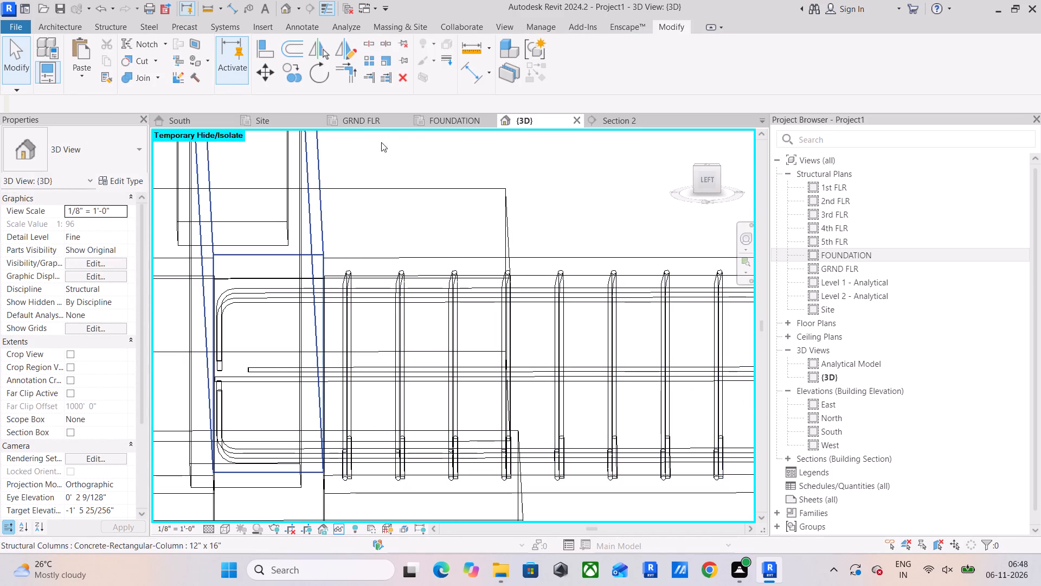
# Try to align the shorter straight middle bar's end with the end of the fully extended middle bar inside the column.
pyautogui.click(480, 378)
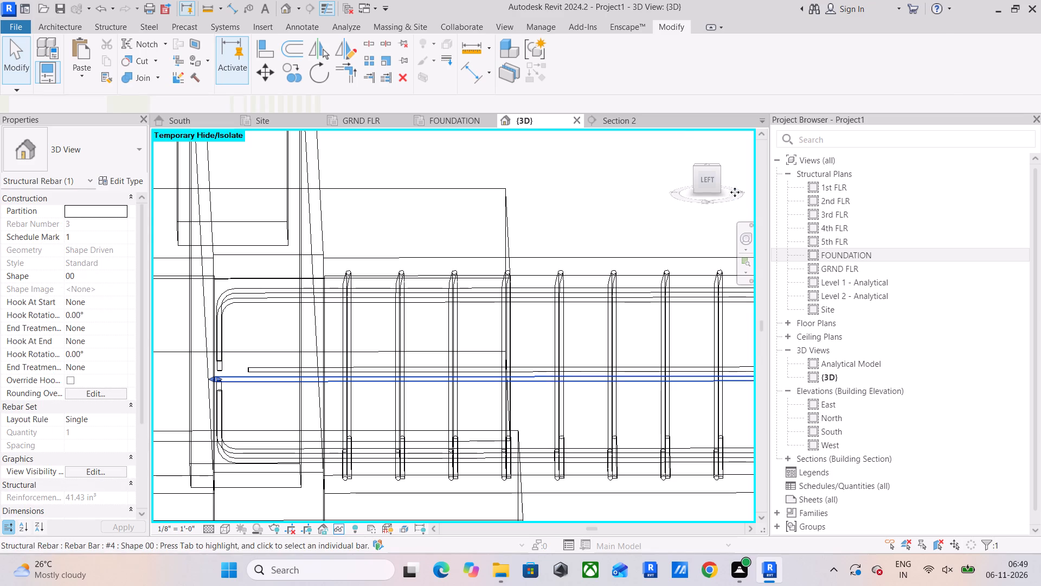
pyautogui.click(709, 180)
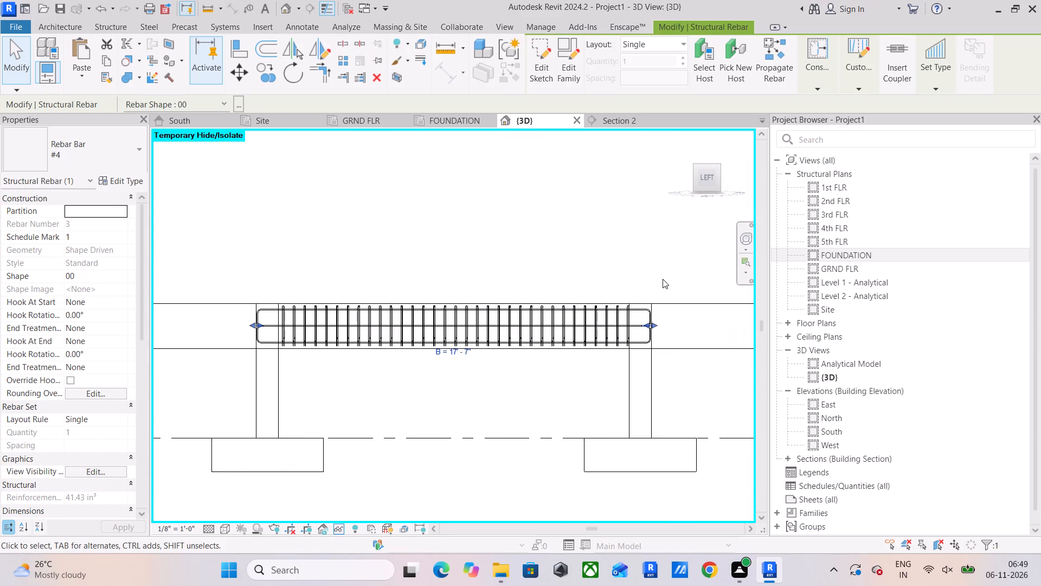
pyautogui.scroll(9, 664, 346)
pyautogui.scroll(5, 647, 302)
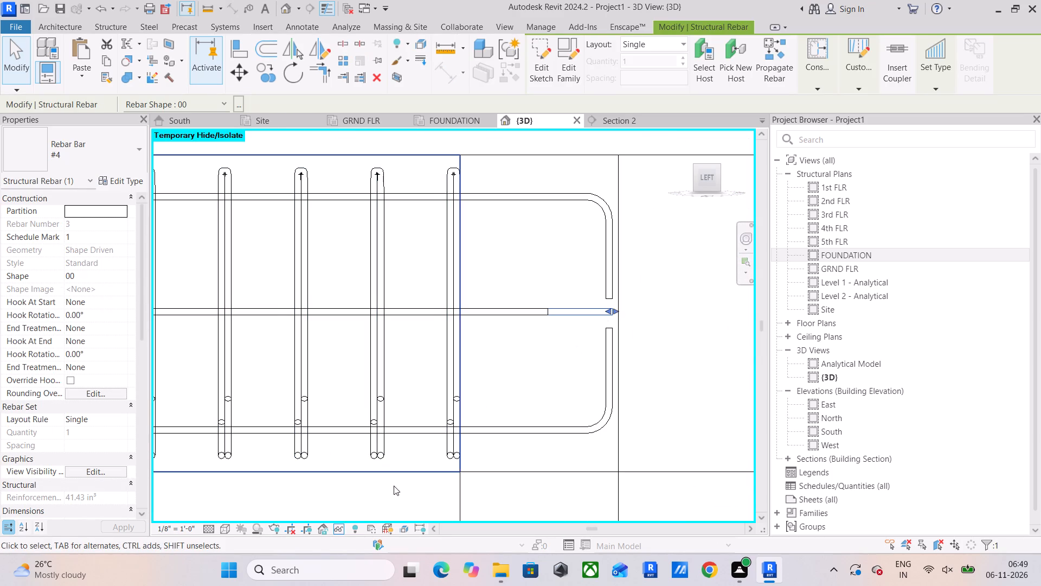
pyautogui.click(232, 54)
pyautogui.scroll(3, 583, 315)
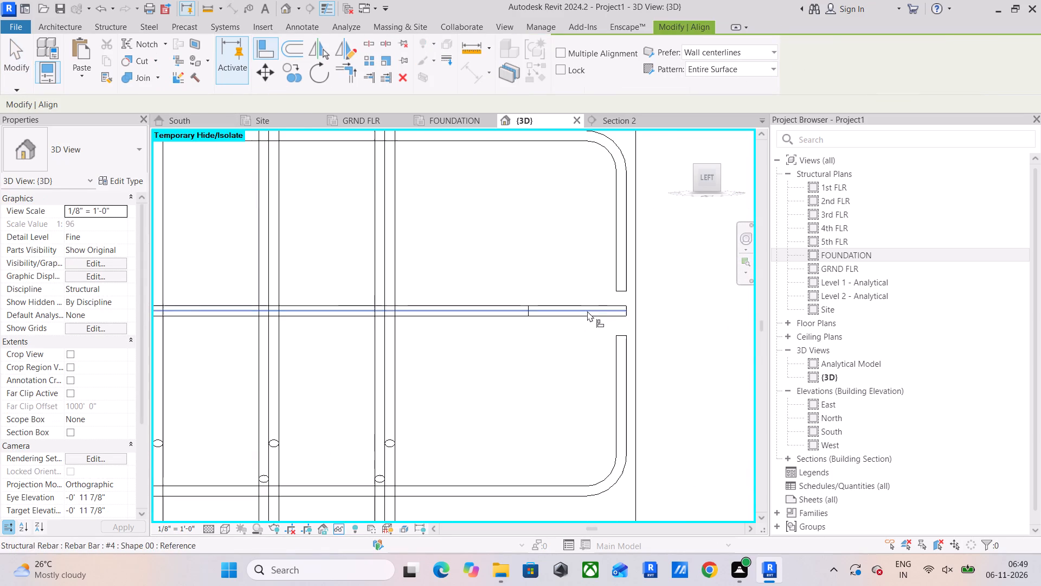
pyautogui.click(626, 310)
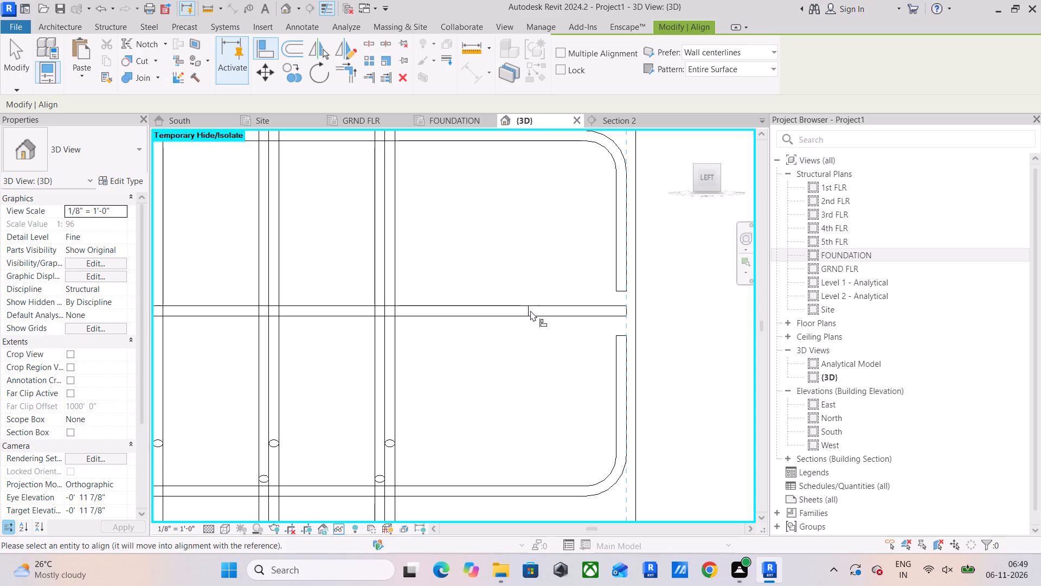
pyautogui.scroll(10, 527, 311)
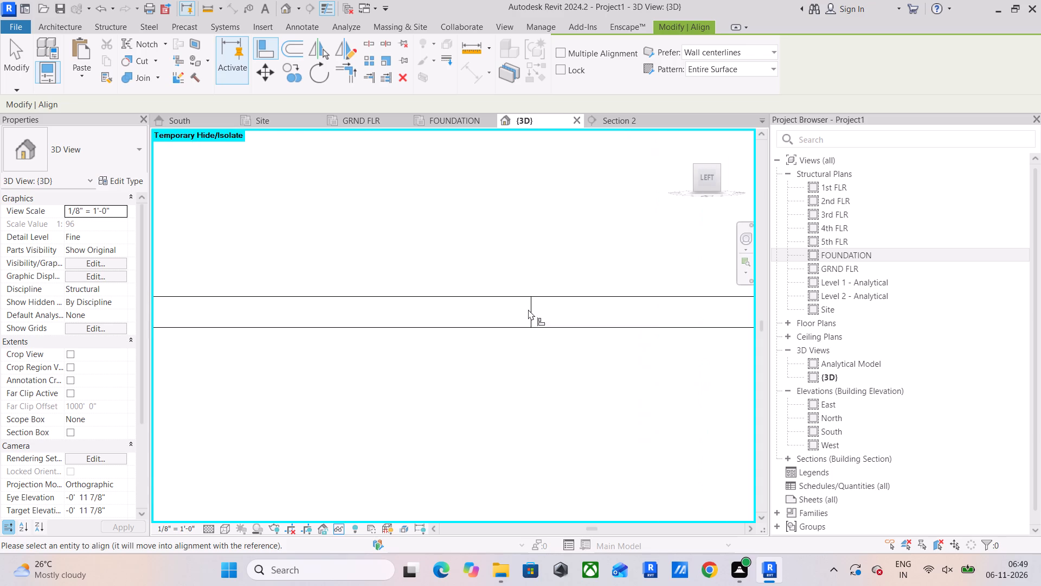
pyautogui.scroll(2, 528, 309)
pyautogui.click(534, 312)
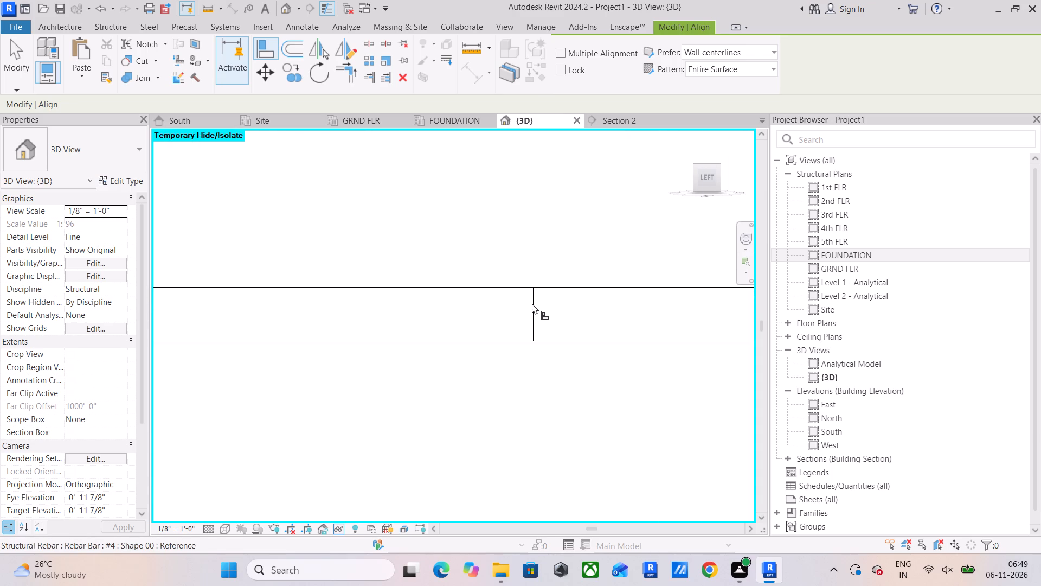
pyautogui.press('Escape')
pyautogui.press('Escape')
# Stretch the shorter straight middle bar's end inside this column until it matches the end of the other middle bar.
pyautogui.click(532, 299)
pyautogui.scroll(-7, 544, 333)
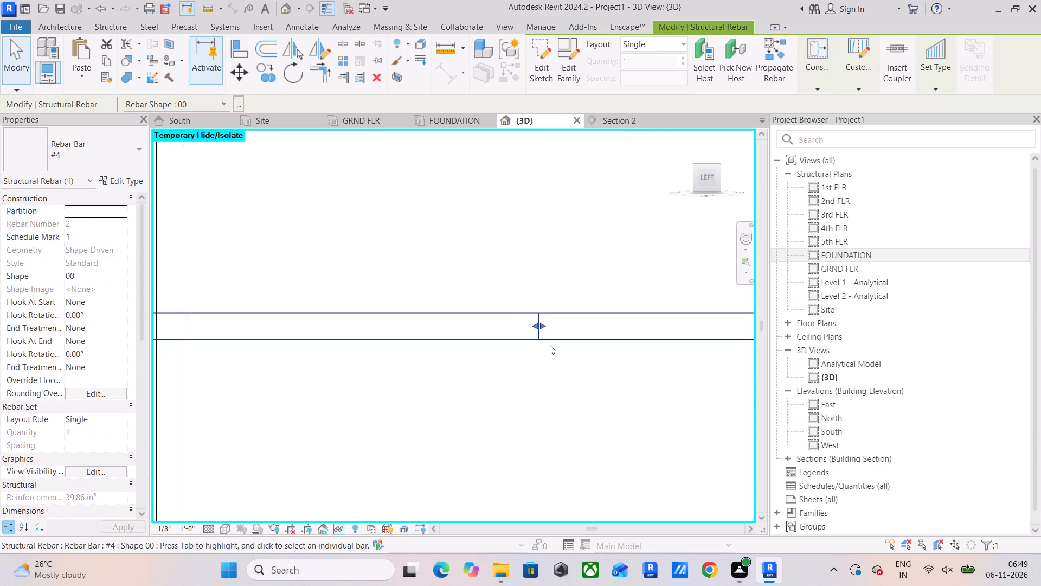
pyautogui.scroll(-2, 550, 345)
pyautogui.moveTo(543, 350); pyautogui.dragTo(473, 379, button='middle')
pyautogui.moveTo(477, 361); pyautogui.dragTo(519, 371)
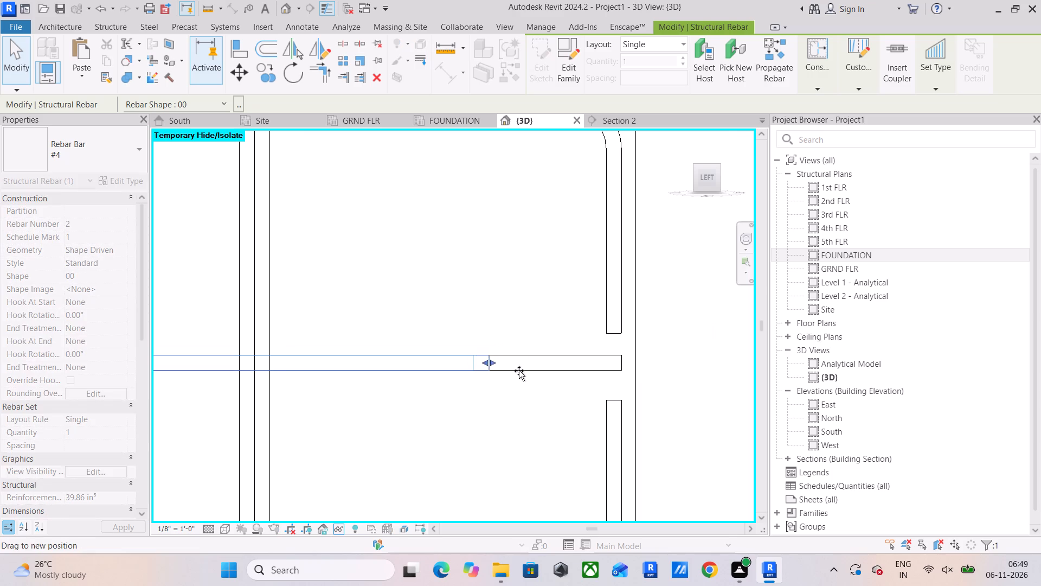
pyautogui.moveTo(519, 371); pyautogui.dragTo(622, 394)
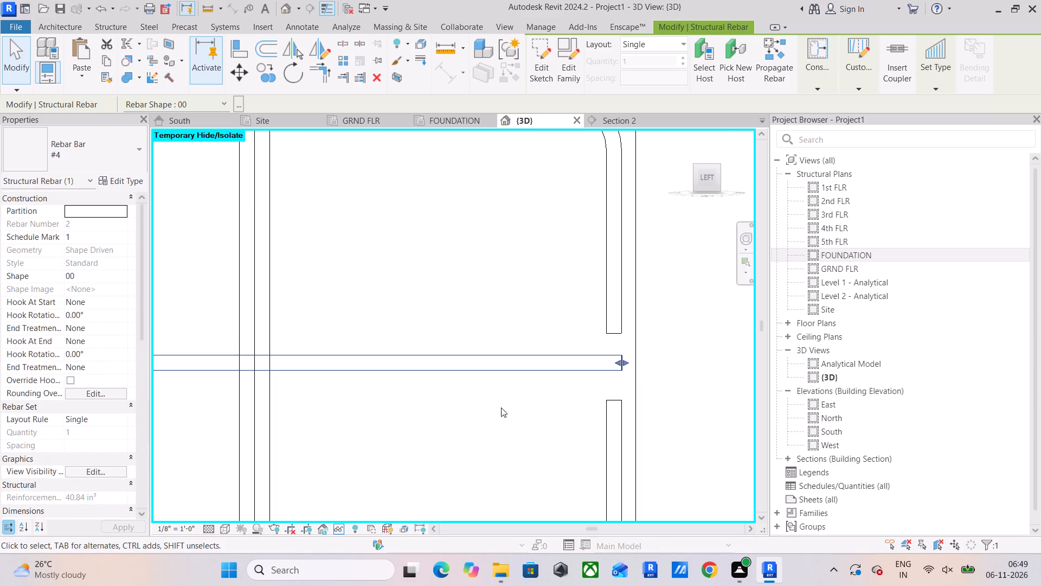
pyautogui.scroll(5, 671, 343)
pyautogui.scroll(6, 607, 374)
pyautogui.scroll(10, 545, 407)
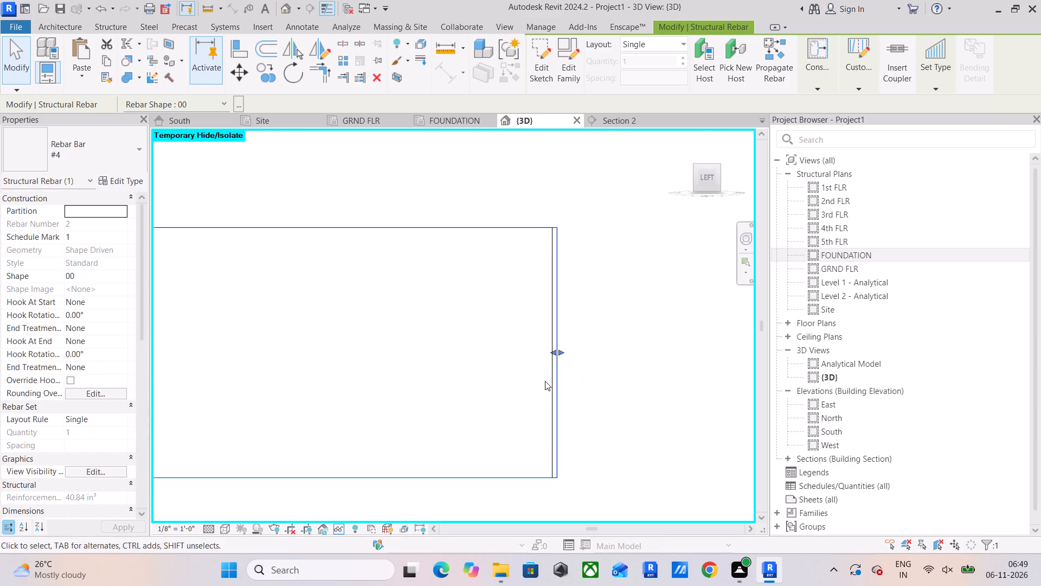
pyautogui.moveTo(564, 349); pyautogui.dragTo(557, 356)
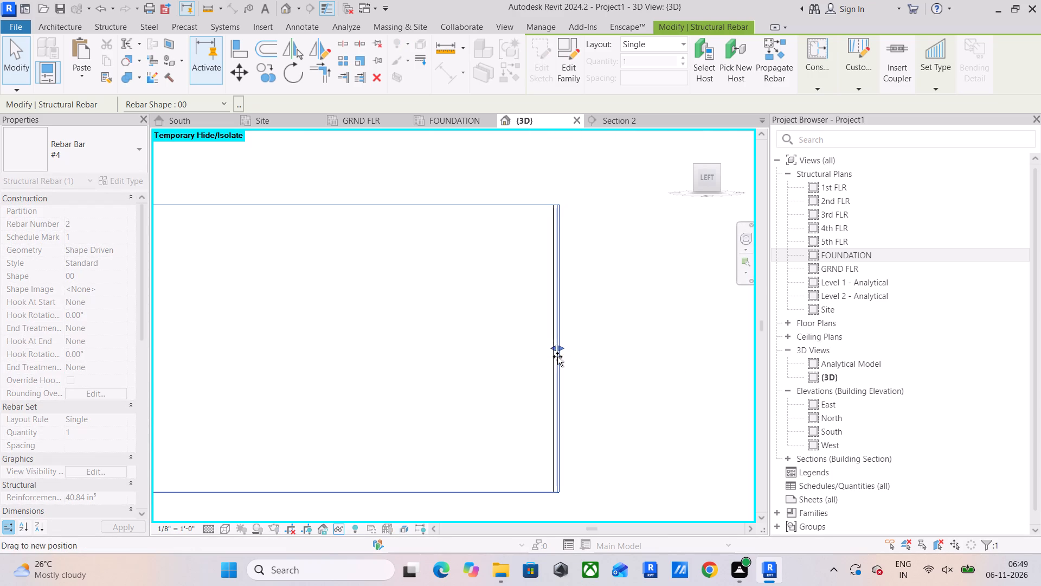
pyautogui.moveTo(557, 356); pyautogui.dragTo(554, 366)
# At the opposite column, stretch the same middle bar's other end until it matches the end of the fully extended middle bar.
pyautogui.scroll(-2, 437, 368)
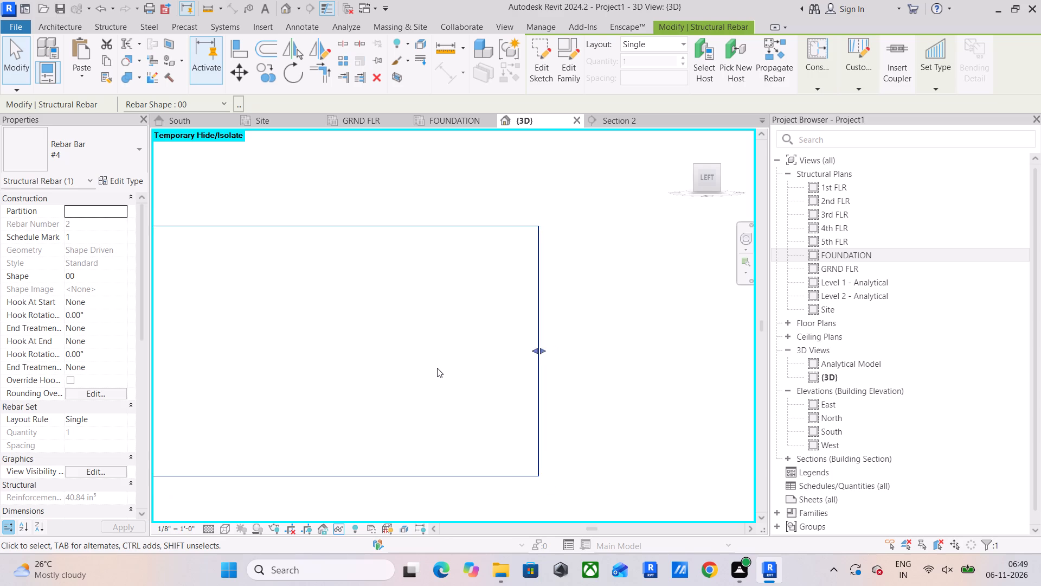
pyautogui.scroll(-15, 437, 368)
pyautogui.scroll(-13, 406, 380)
pyautogui.moveTo(408, 390); pyautogui.dragTo(822, 393, button='middle')
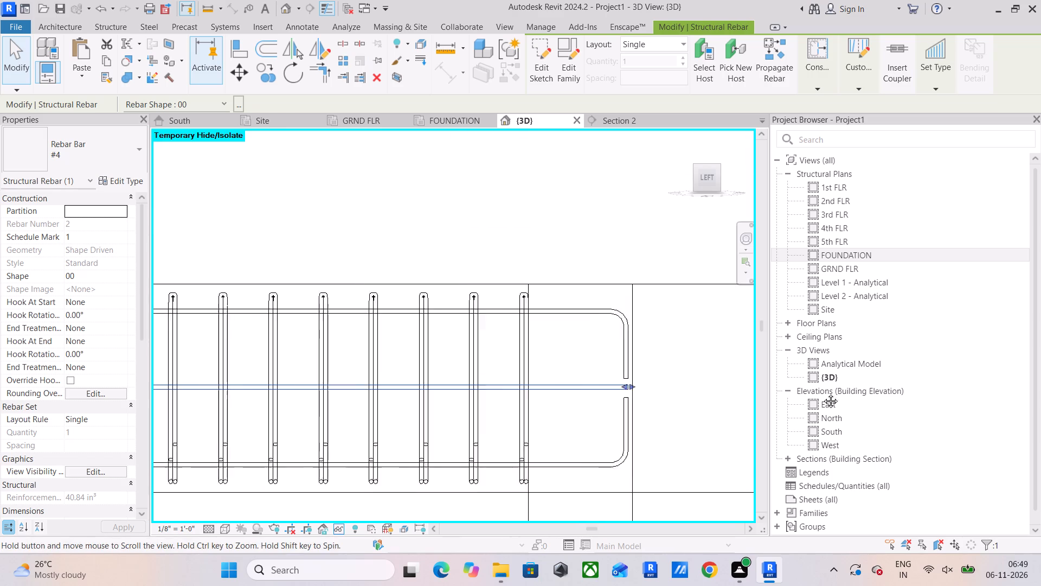
pyautogui.moveTo(822, 393); pyautogui.dragTo(847, 391, button='middle')
pyautogui.scroll(-8, 568, 391)
pyautogui.moveTo(469, 394); pyautogui.dragTo(857, 396, button='middle')
pyautogui.scroll(3, 525, 384)
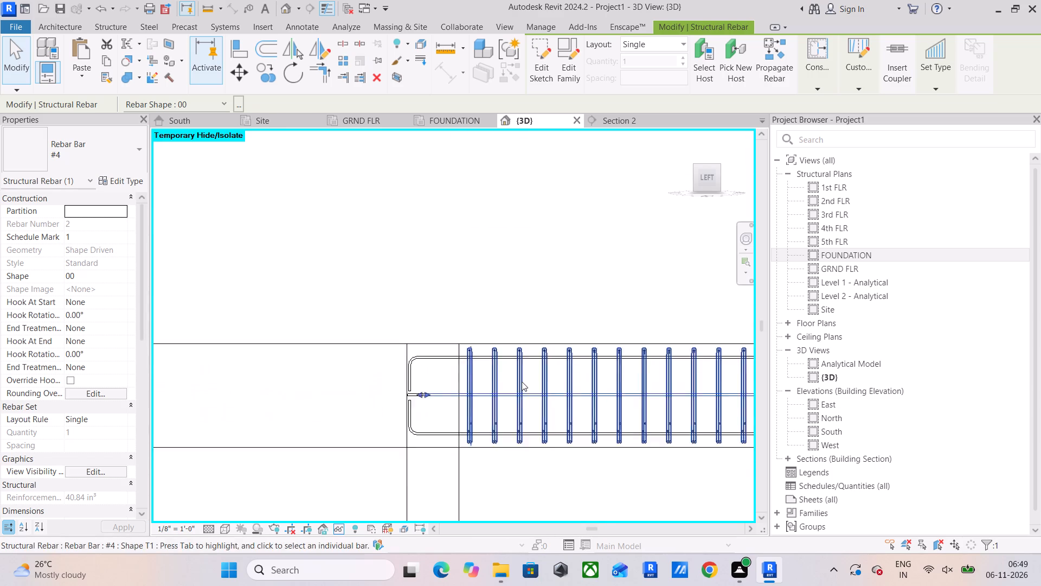
pyautogui.scroll(3, 522, 381)
pyautogui.scroll(10, 359, 403)
pyautogui.moveTo(346, 399); pyautogui.dragTo(485, 476, button='middle')
pyautogui.scroll(6, 447, 446)
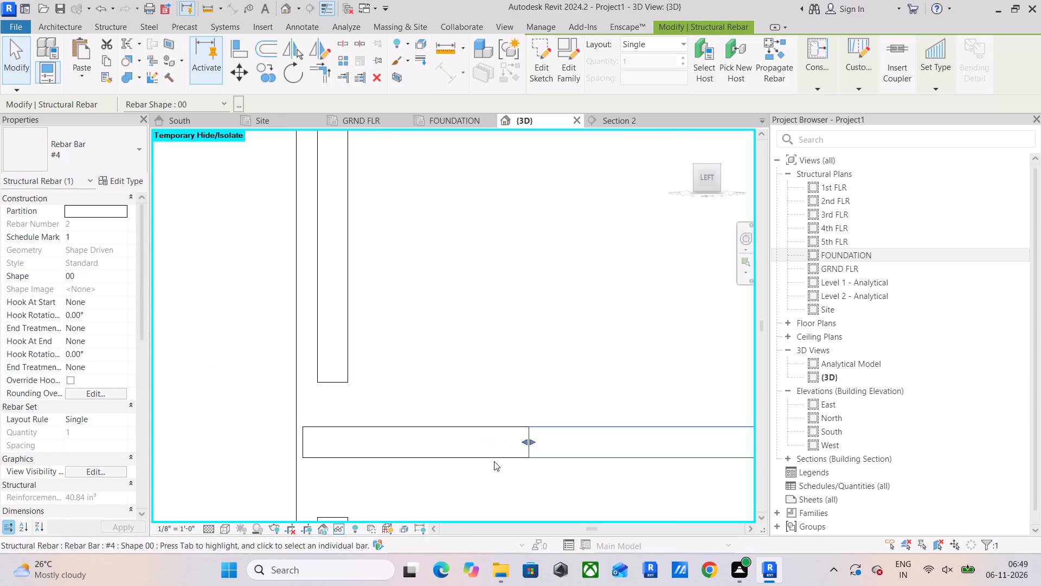
pyautogui.moveTo(524, 442); pyautogui.dragTo(515, 445)
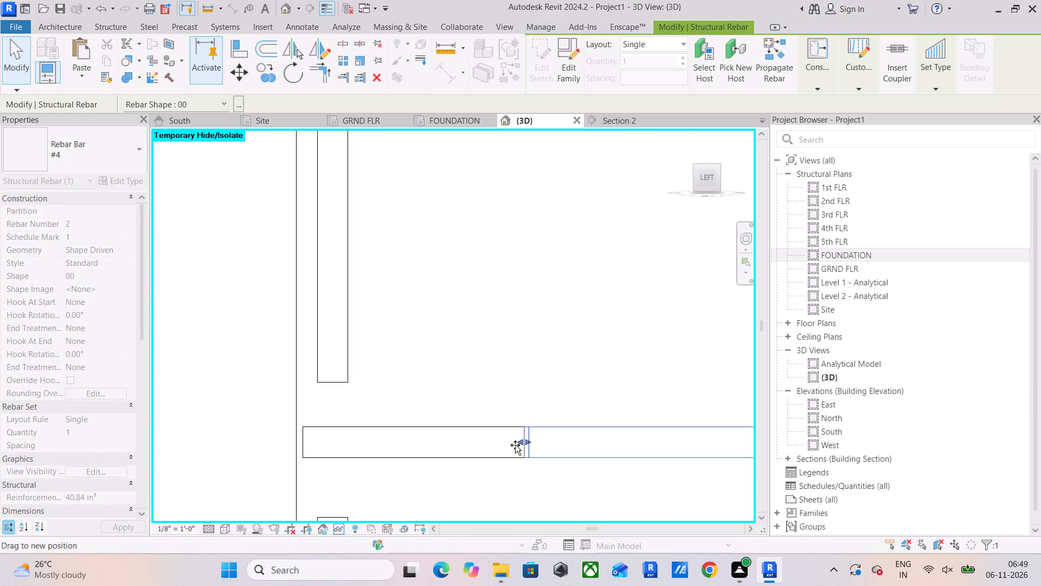
pyautogui.moveTo(515, 445); pyautogui.dragTo(309, 479)
pyautogui.scroll(15, 306, 436)
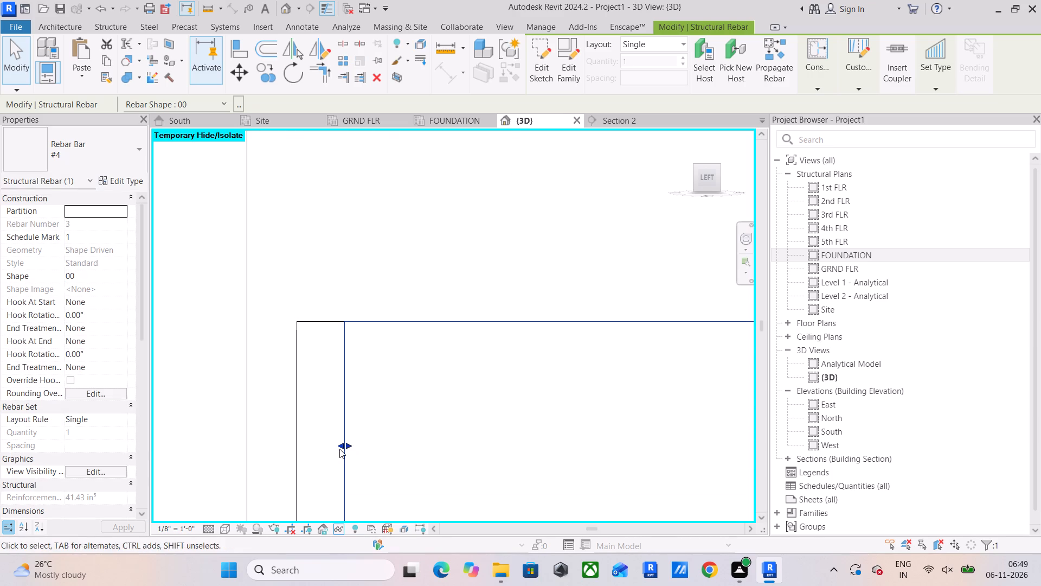
pyautogui.moveTo(340, 448); pyautogui.dragTo(297, 488)
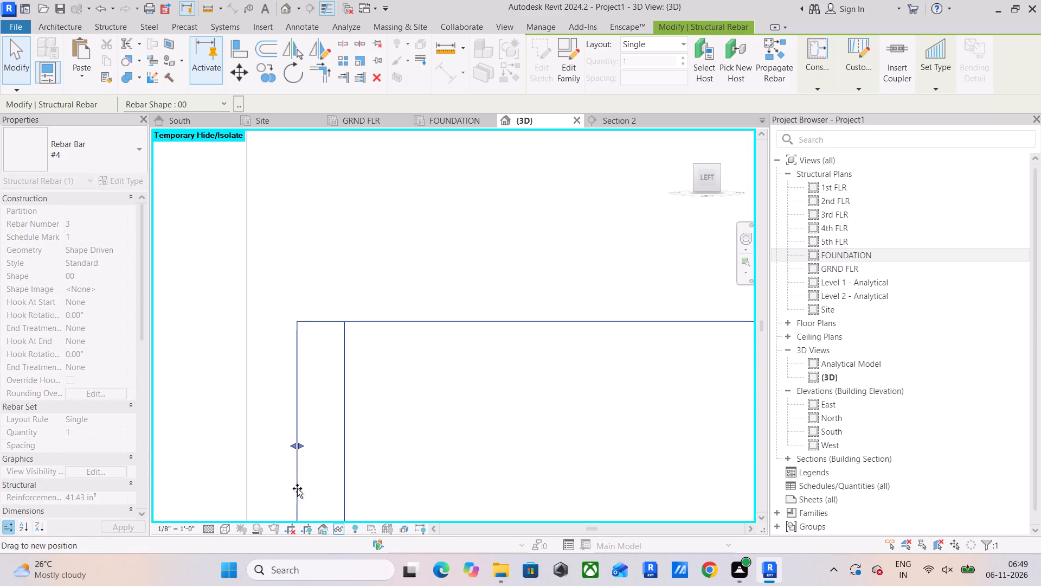
pyautogui.moveTo(297, 488); pyautogui.dragTo(297, 489)
pyautogui.click(383, 238)
# Examine the reinforced beam's stirrups and extended bars between its columns in side view, and within the surrounding frame in 3D.
pyautogui.scroll(-14, 435, 317)
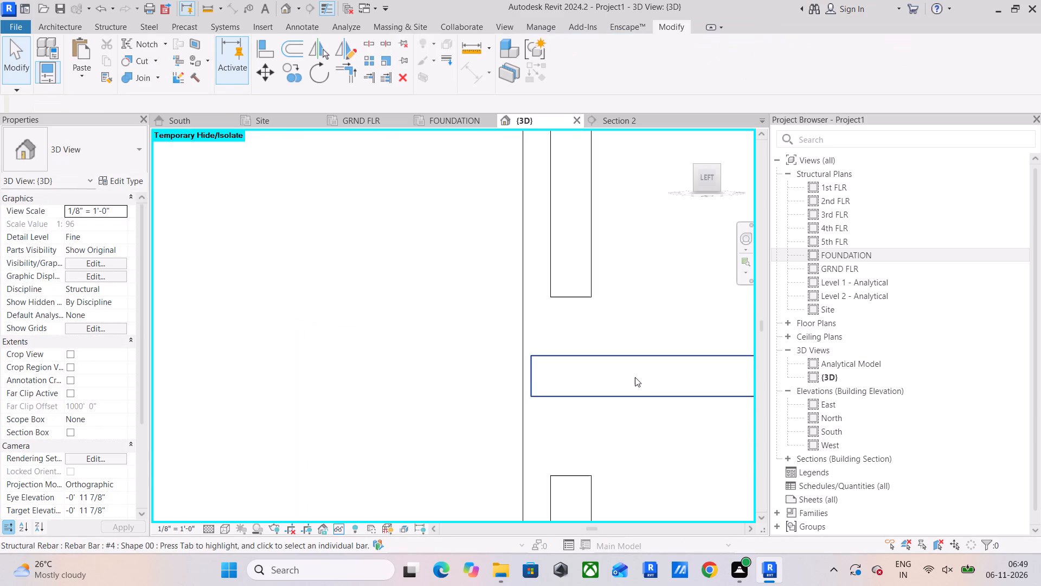
pyautogui.scroll(-1, 635, 377)
pyautogui.middleClick(500, 423)
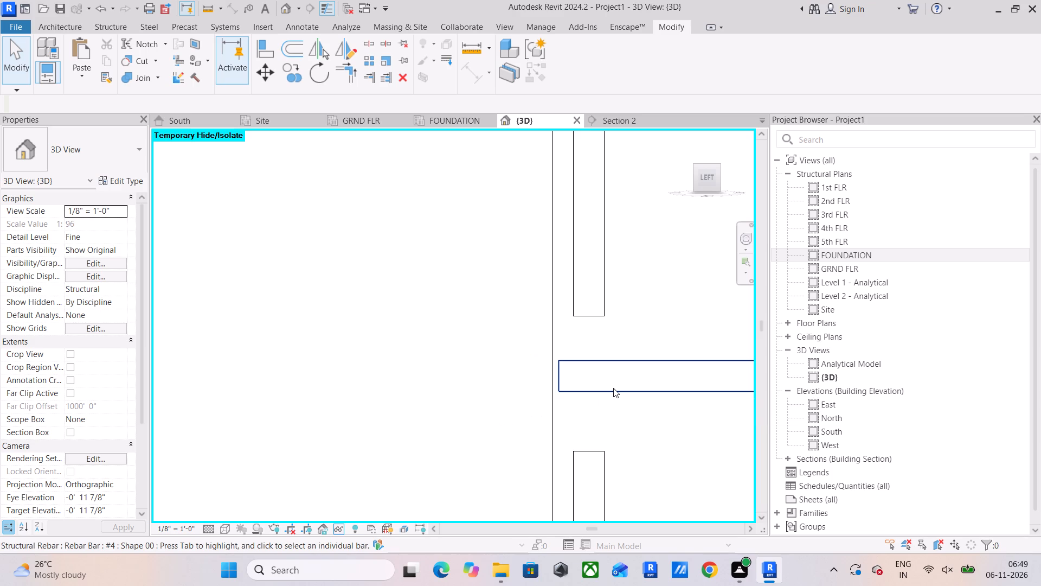
pyautogui.scroll(-14, 587, 394)
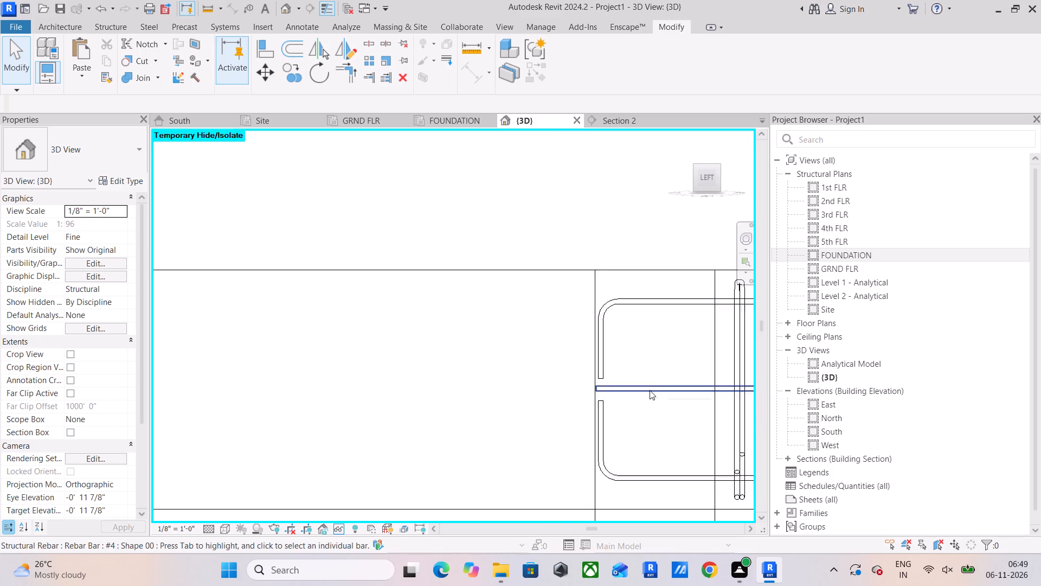
pyautogui.scroll(-2, 650, 390)
pyautogui.moveTo(618, 416); pyautogui.dragTo(409, 454, button='middle')
pyautogui.scroll(-3, 485, 434)
pyautogui.moveTo(511, 432); pyautogui.dragTo(378, 356, button='middle')
pyautogui.scroll(-3, 502, 431)
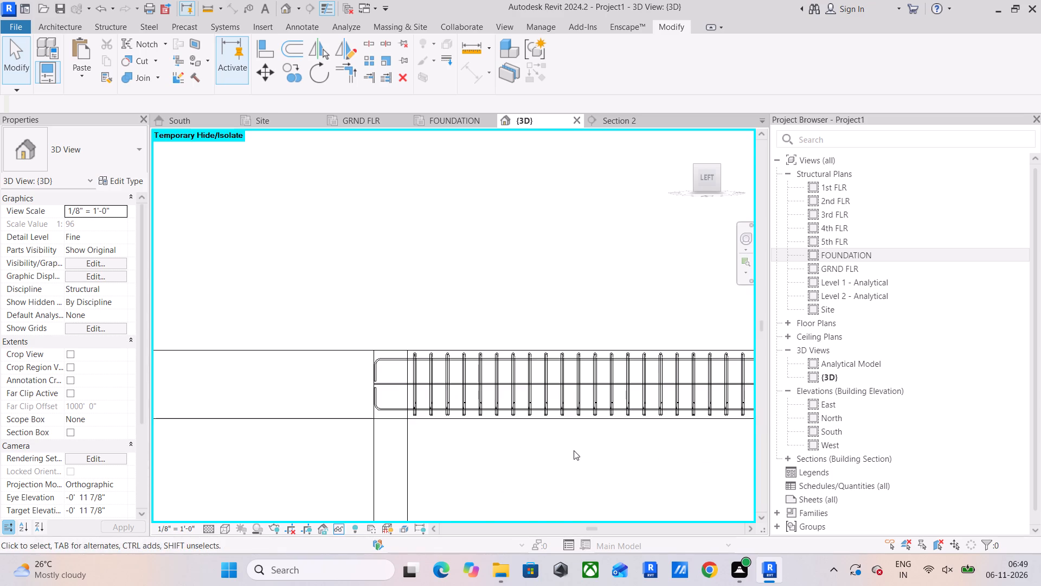
pyautogui.moveTo(423, 453); pyautogui.dragTo(265, 421, button='middle')
pyautogui.scroll(5, 396, 378)
pyautogui.scroll(5, 475, 358)
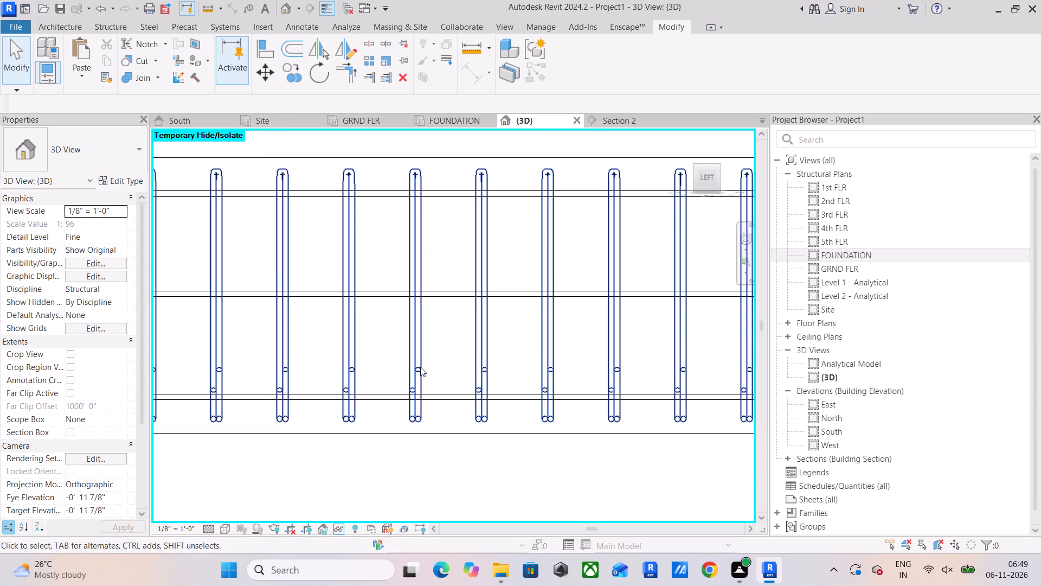
pyautogui.scroll(5, 419, 366)
pyautogui.scroll(-20, 420, 369)
pyautogui.scroll(-1, 420, 369)
pyautogui.moveTo(592, 375); pyautogui.dragTo(479, 395, button='middle')
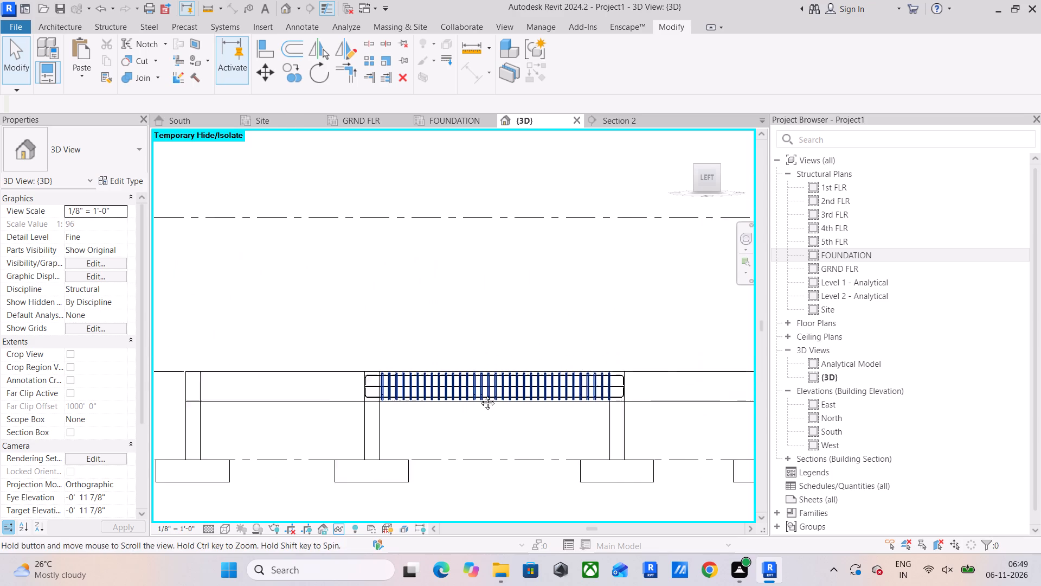
pyautogui.moveTo(479, 395); pyautogui.dragTo(479, 395, button='middle')
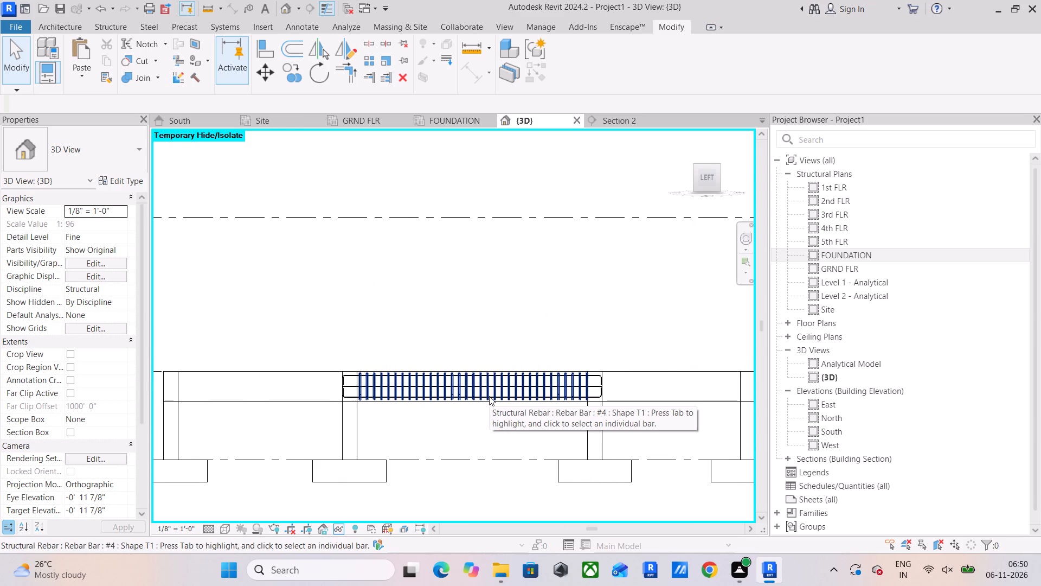
pyautogui.scroll(-2, 489, 396)
pyautogui.moveTo(515, 410); pyautogui.dragTo(500, 429, button='middle')
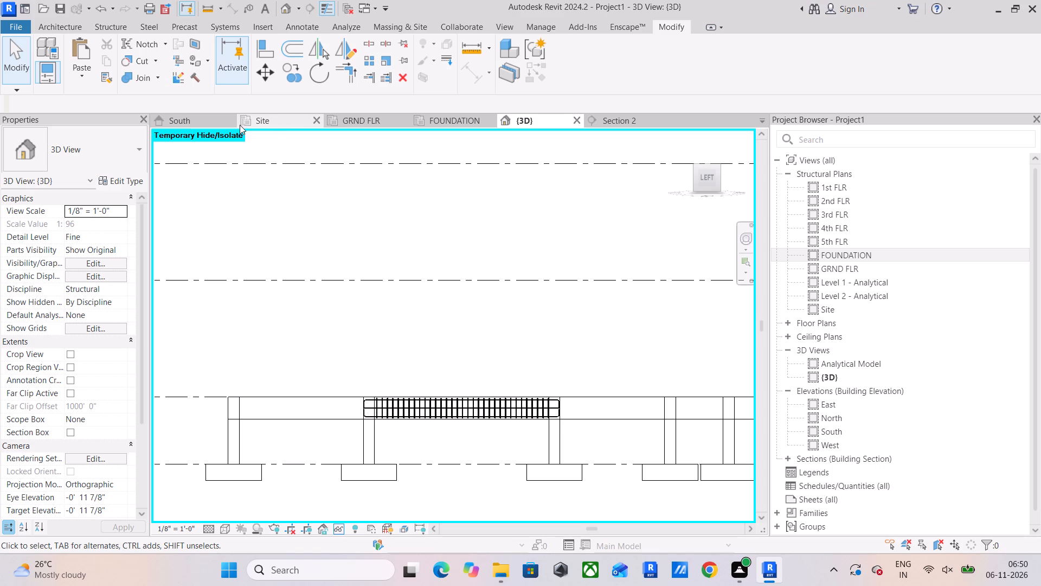
pyautogui.scroll(-3, 527, 310)
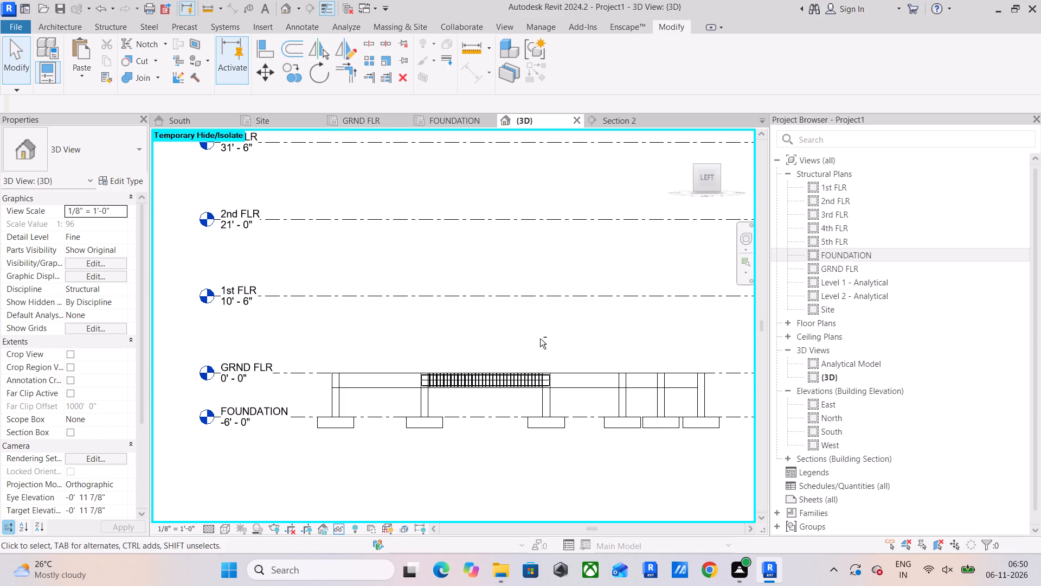
pyautogui.keyDown('shift'); pyautogui.moveTo(539, 340); pyautogui.dragTo(480, 403, button='middle'); pyautogui.keyUp('shift')
pyautogui.moveTo(515, 364); pyautogui.dragTo(418, 479, button='middle')
pyautogui.scroll(3, 385, 500)
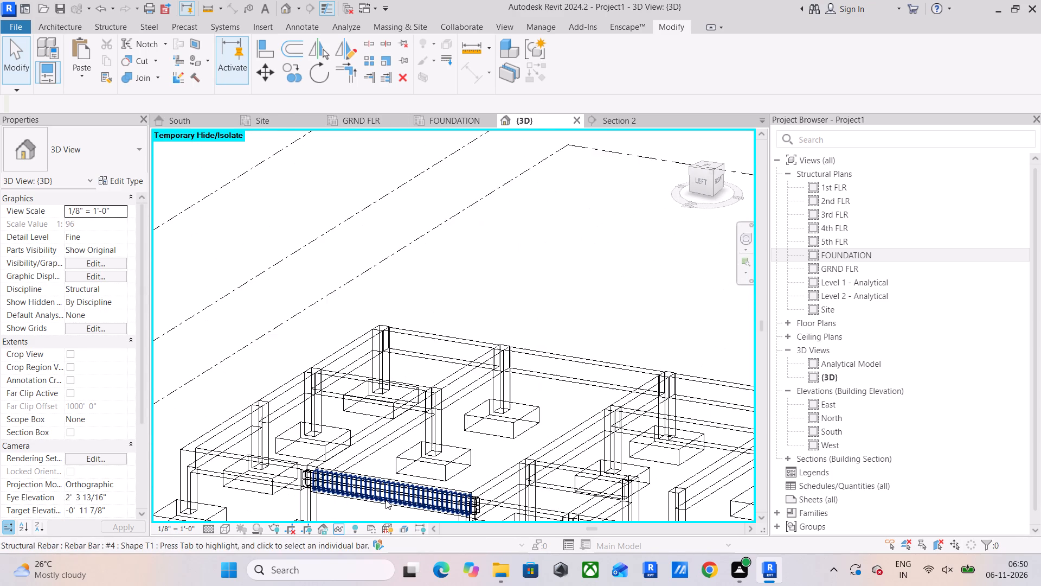
pyautogui.scroll(1, 423, 422)
pyautogui.moveTo(423, 422); pyautogui.dragTo(436, 206, button='middle')
pyautogui.scroll(3, 437, 302)
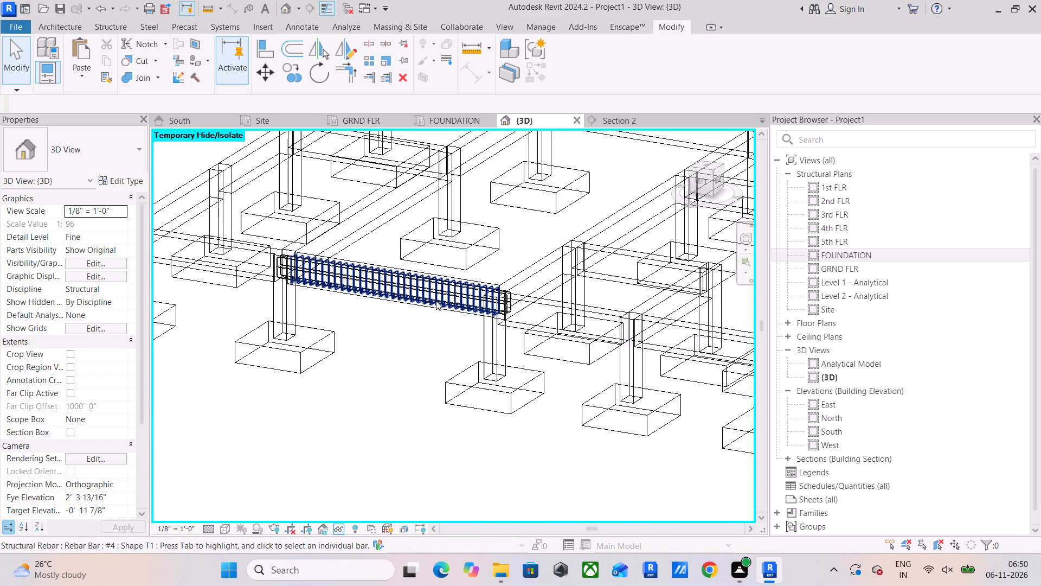
pyautogui.scroll(2, 436, 301)
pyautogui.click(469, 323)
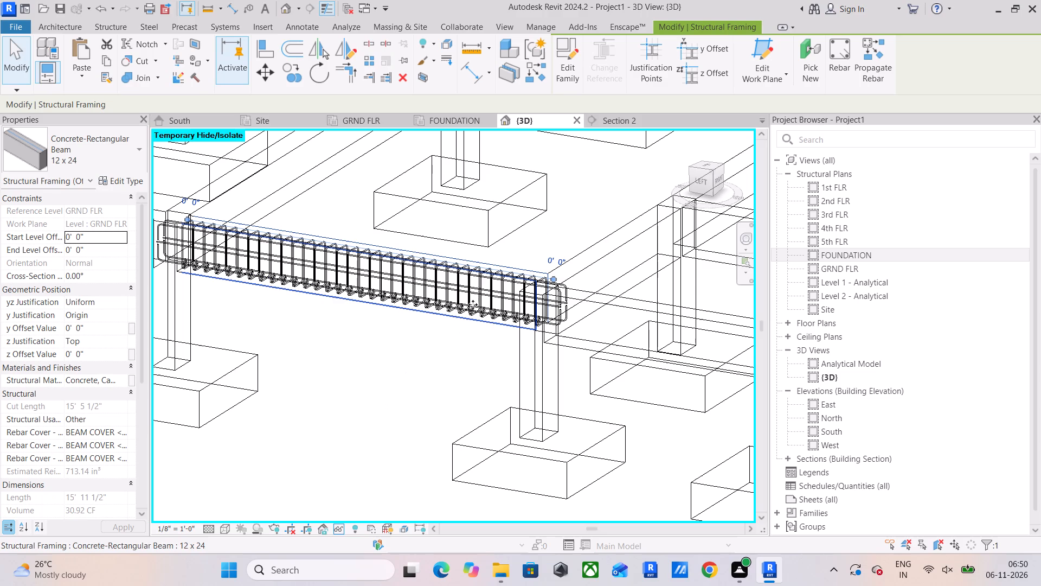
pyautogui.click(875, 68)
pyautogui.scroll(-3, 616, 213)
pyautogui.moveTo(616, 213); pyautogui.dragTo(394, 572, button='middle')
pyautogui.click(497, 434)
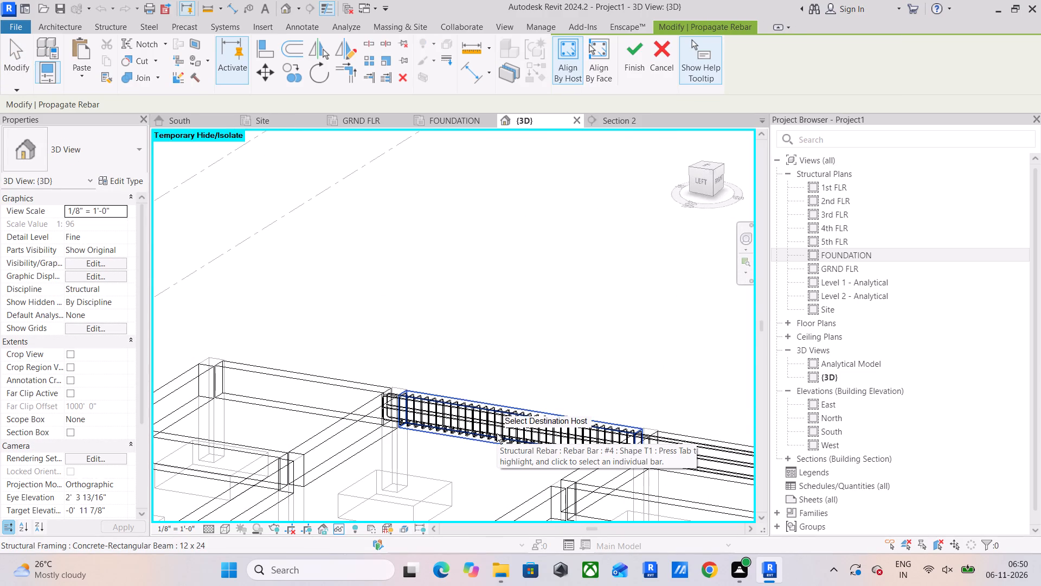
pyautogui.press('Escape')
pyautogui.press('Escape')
# Propagate the completed 12 x 24 beam's rebar, aligned by host, to the parallel beam on the opposite side of the bay.
pyautogui.moveTo(483, 453); pyautogui.dragTo(538, 272, button='middle')
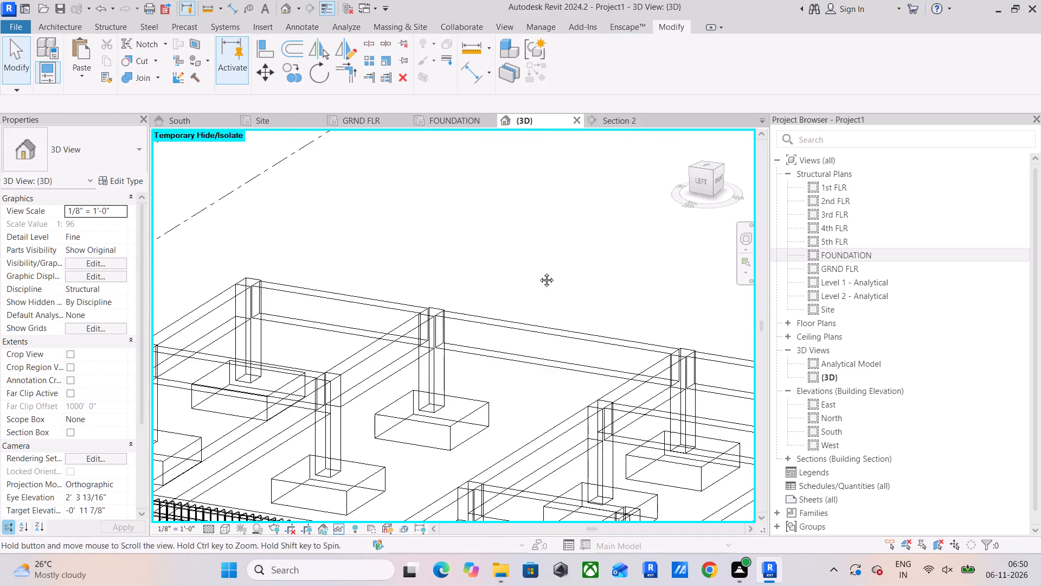
pyautogui.moveTo(538, 272); pyautogui.dragTo(545, 239, button='middle')
pyautogui.click(370, 435)
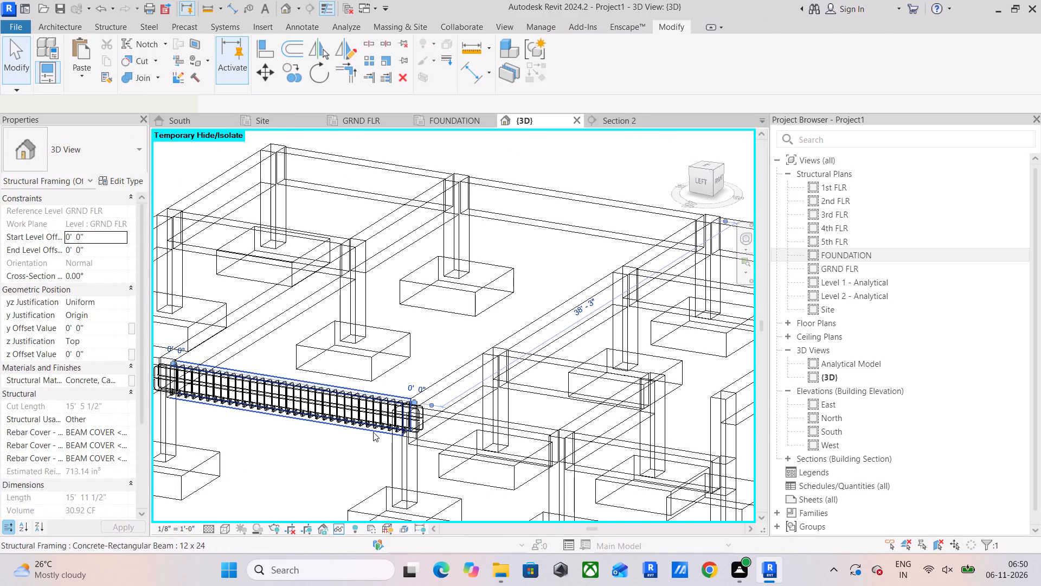
pyautogui.click(871, 58)
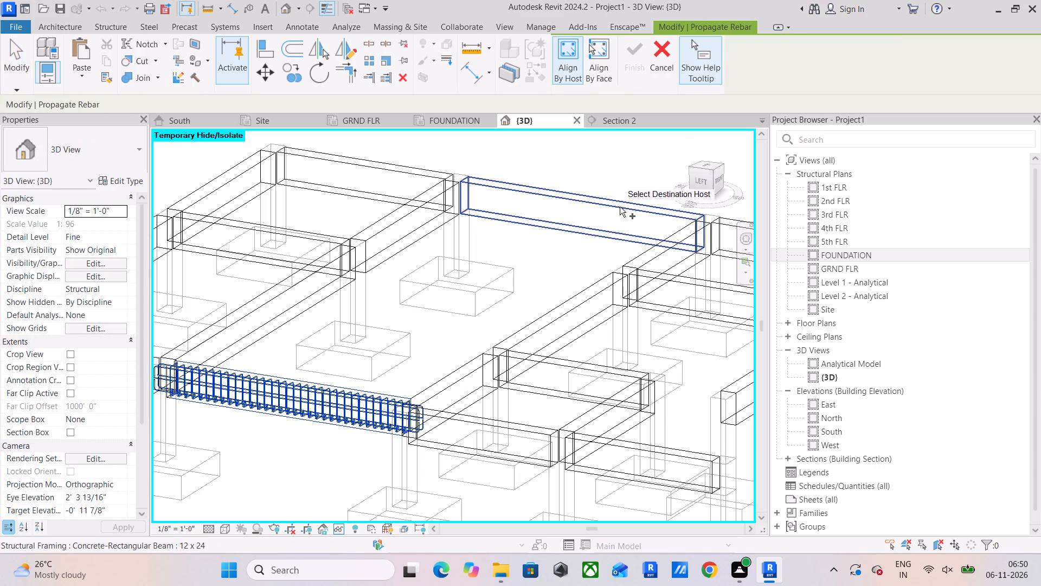
pyautogui.click(620, 207)
pyautogui.click(640, 52)
# View the frame from its right side and set the 3D view's visual style to Shaded.
pyautogui.scroll(-4, 610, 246)
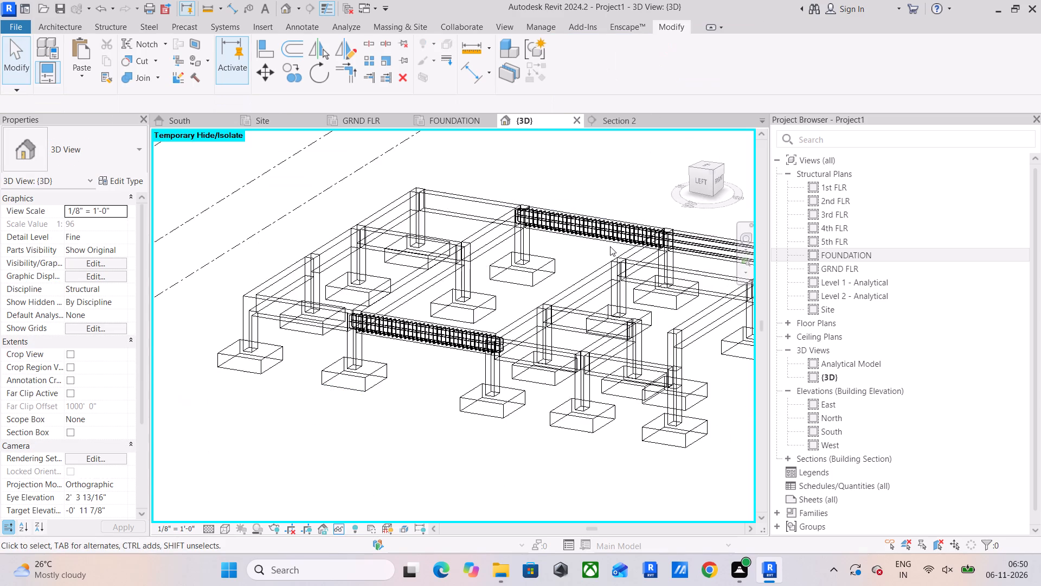
pyautogui.scroll(-4, 639, 252)
pyautogui.keyDown('shift'); pyautogui.moveTo(665, 259); pyautogui.dragTo(324, 263, button='middle'); pyautogui.keyUp('shift')
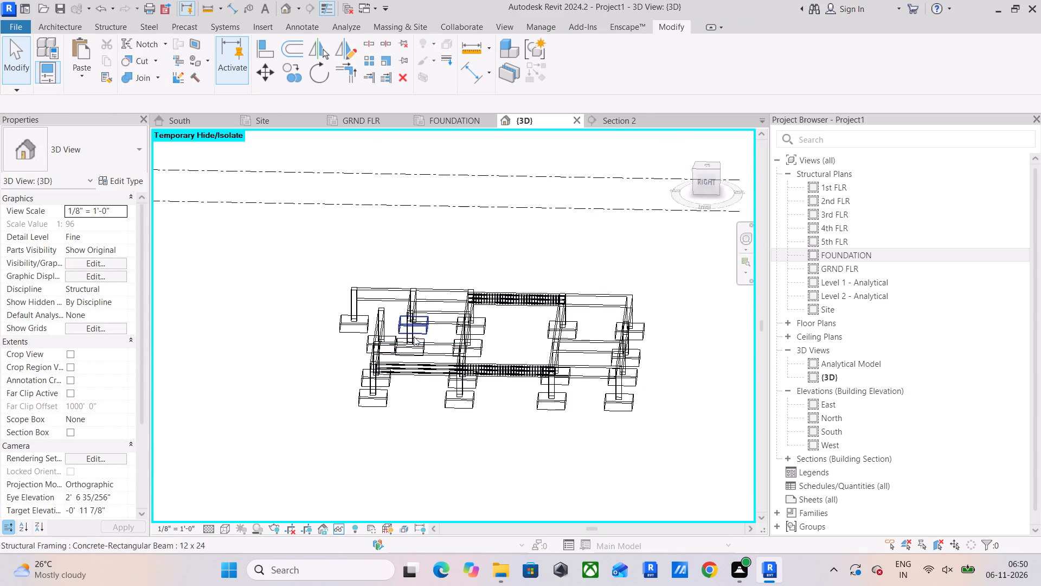
pyautogui.scroll(14, 498, 375)
pyautogui.keyDown('shift'); pyautogui.moveTo(424, 362); pyautogui.dragTo(444, 324, button='middle'); pyautogui.keyUp('shift')
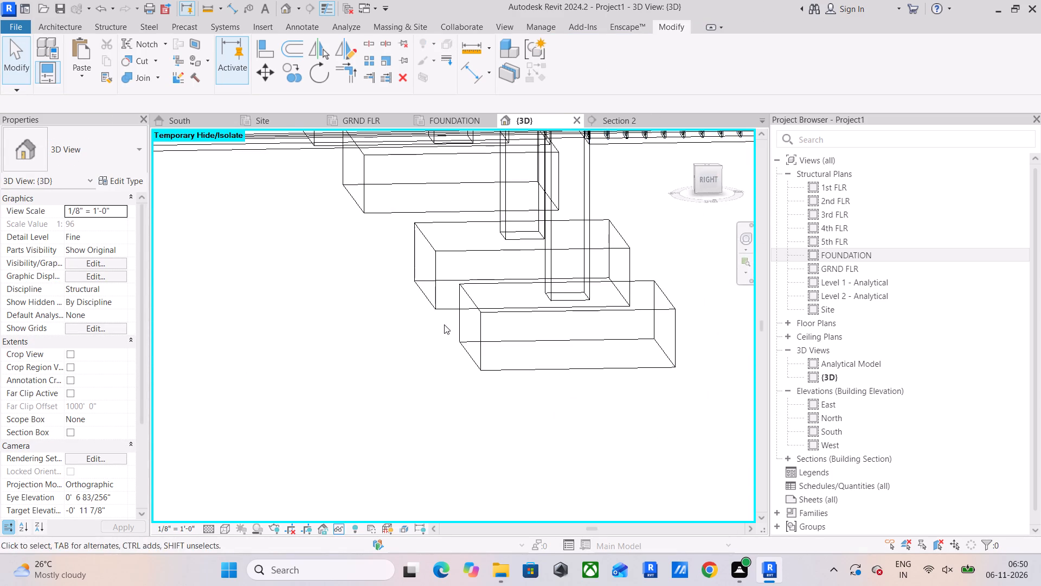
pyautogui.moveTo(443, 326); pyautogui.dragTo(265, 531, button='middle')
pyautogui.scroll(4, 348, 254)
pyautogui.scroll(3, 419, 328)
pyautogui.scroll(-3, 467, 346)
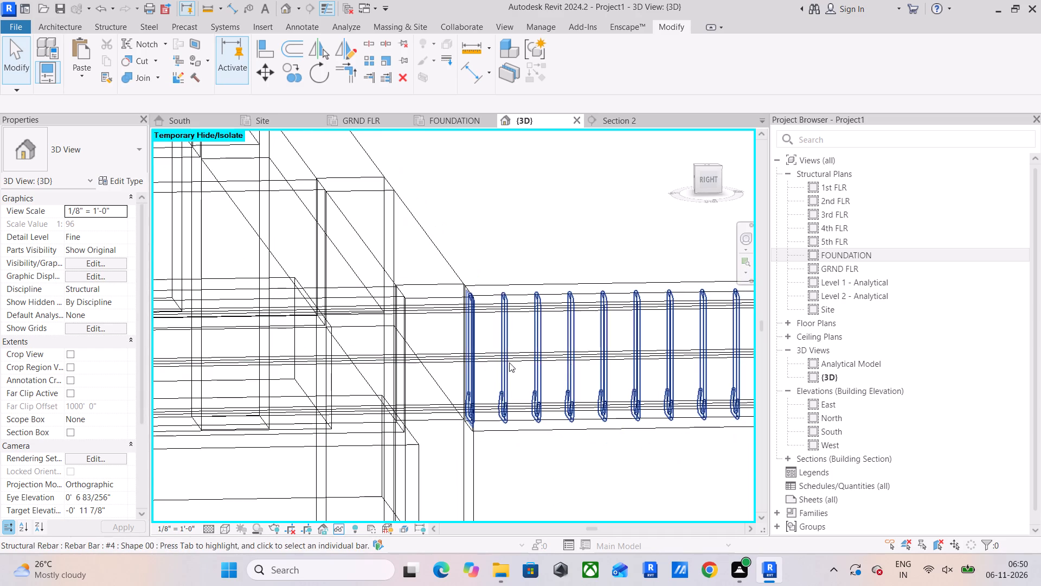
pyautogui.moveTo(525, 377); pyautogui.dragTo(441, 406, button='middle')
pyautogui.scroll(-12, 479, 385)
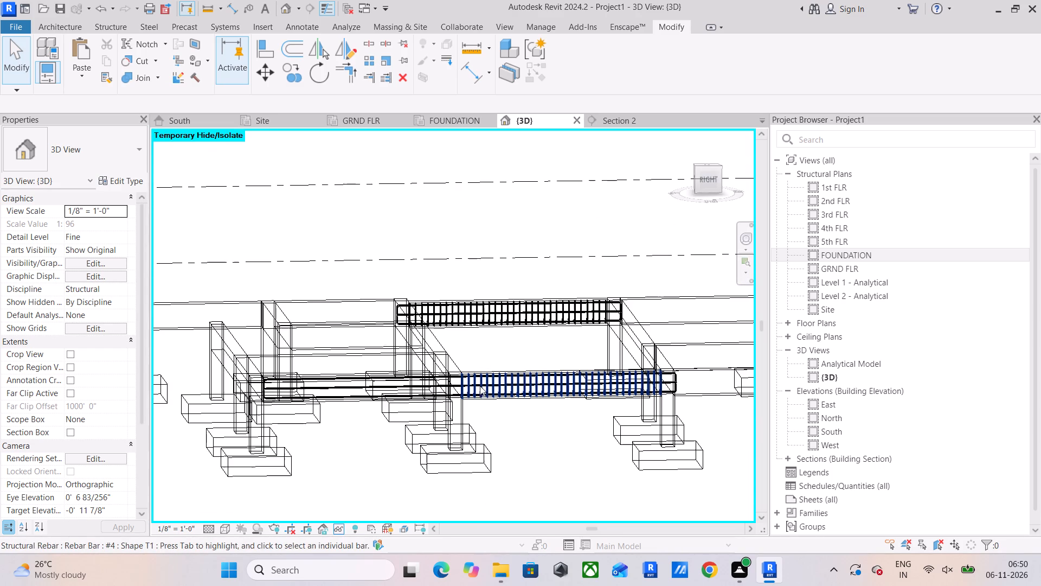
pyautogui.click(704, 178)
pyautogui.scroll(5, 525, 355)
pyautogui.scroll(6, 474, 377)
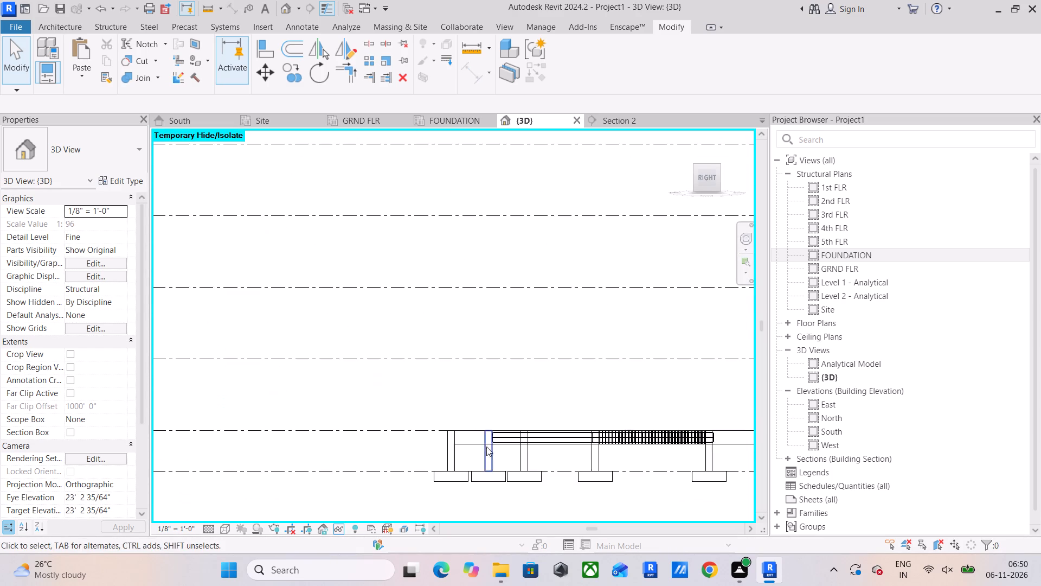
pyautogui.scroll(4, 486, 447)
pyautogui.moveTo(482, 443); pyautogui.dragTo(394, 448, button='middle')
pyautogui.click(220, 528)
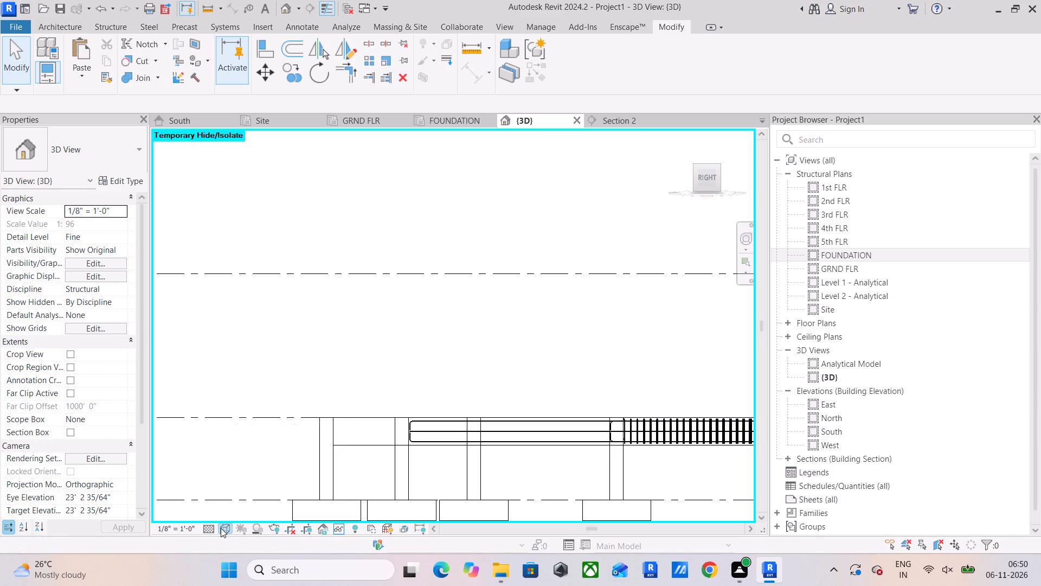
pyautogui.click(243, 471)
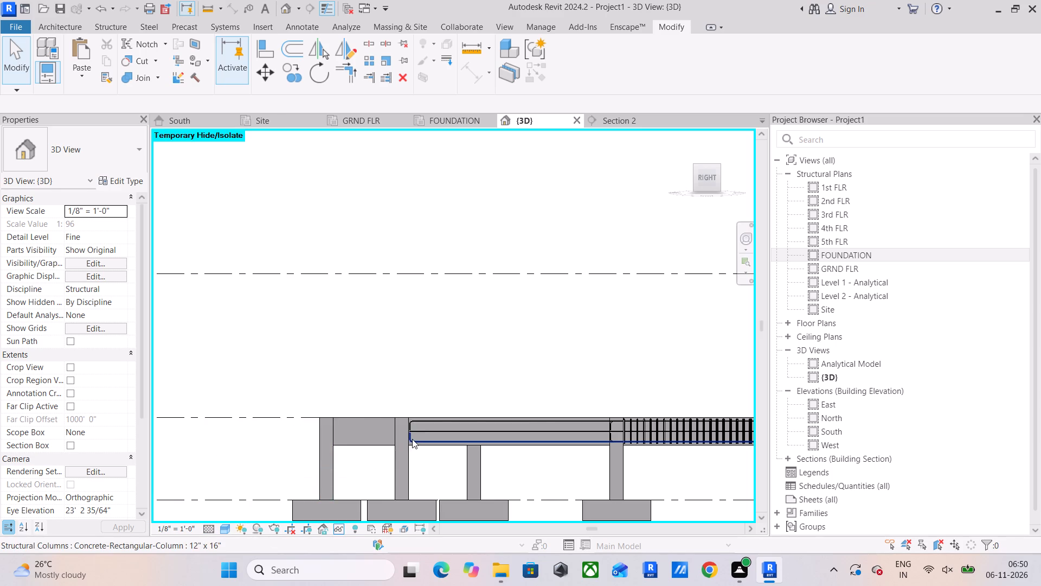
# Align the overlong top bar's bent end in the unstirruped span with the hooked top bar's end inside the column beside the stirrups.
pyautogui.moveTo(399, 444); pyautogui.dragTo(229, 489, button='middle')
pyautogui.scroll(1, 392, 446)
pyautogui.middleClick(337, 482)
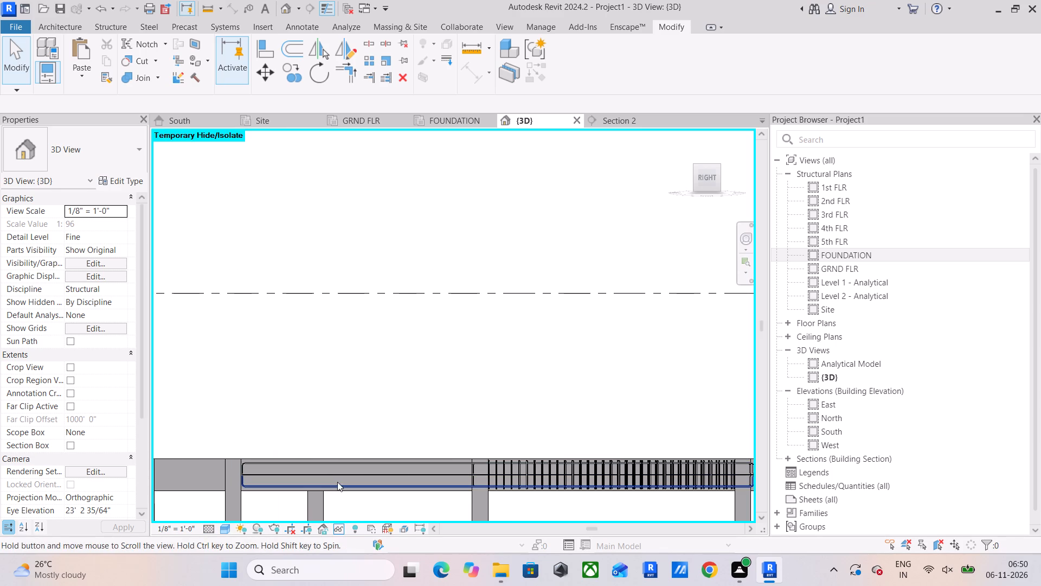
pyautogui.scroll(10, 497, 463)
pyautogui.moveTo(445, 477); pyautogui.dragTo(479, 429, button='middle')
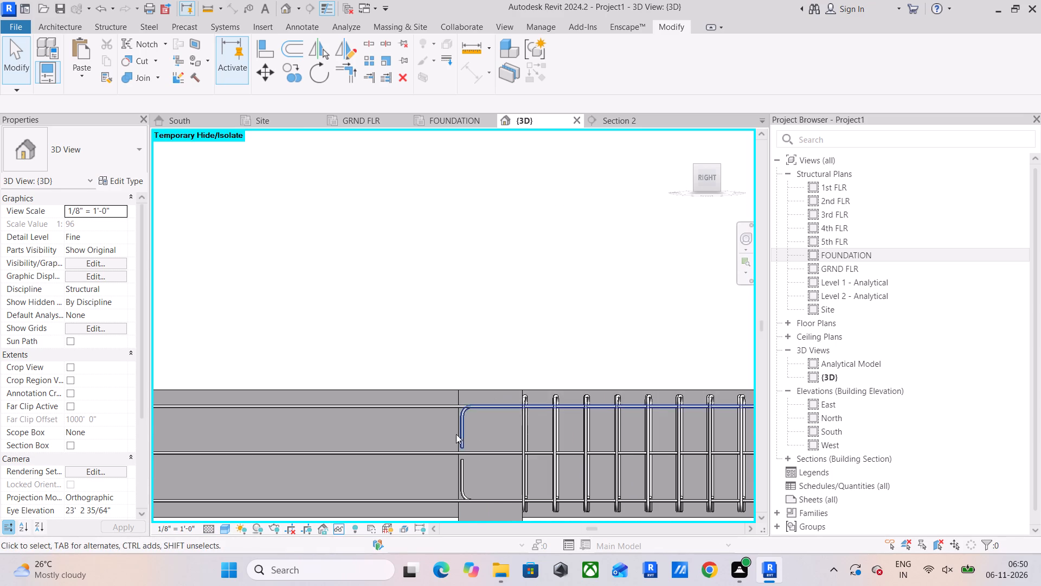
pyautogui.scroll(5, 448, 415)
pyautogui.click(260, 40)
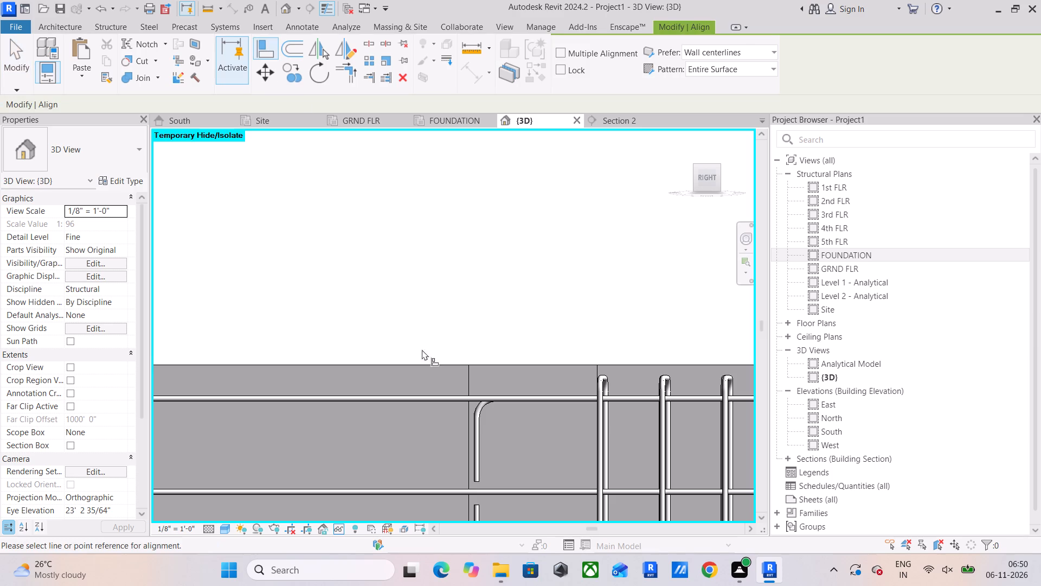
pyautogui.click(475, 454)
pyautogui.scroll(-8, 469, 445)
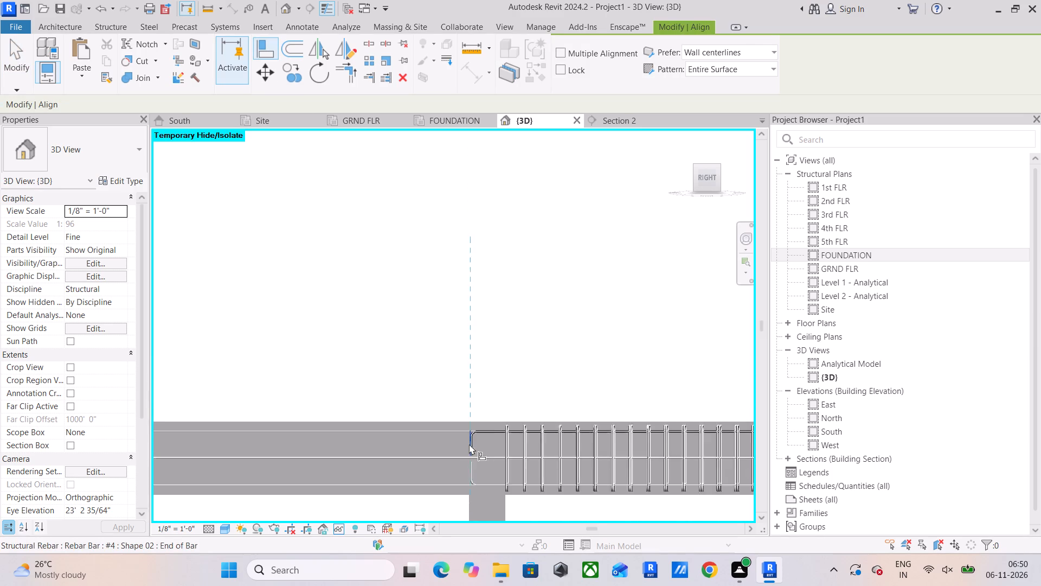
pyautogui.scroll(-6, 469, 444)
pyautogui.click(200, 445)
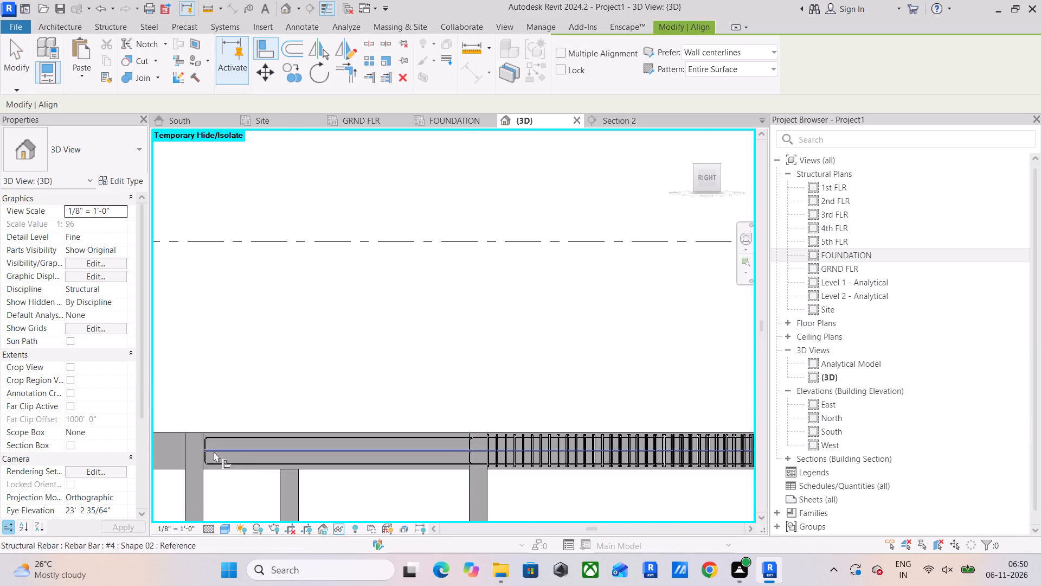
pyautogui.scroll(14, 472, 442)
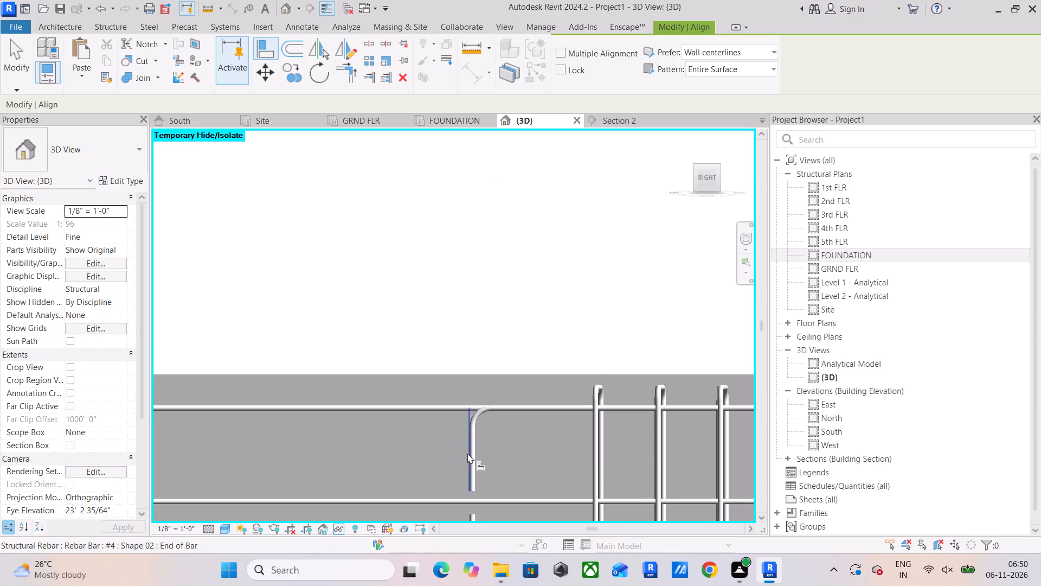
pyautogui.click(470, 456)
pyautogui.scroll(-14, 394, 450)
pyautogui.moveTo(343, 467); pyautogui.dragTo(368, 467, button='middle')
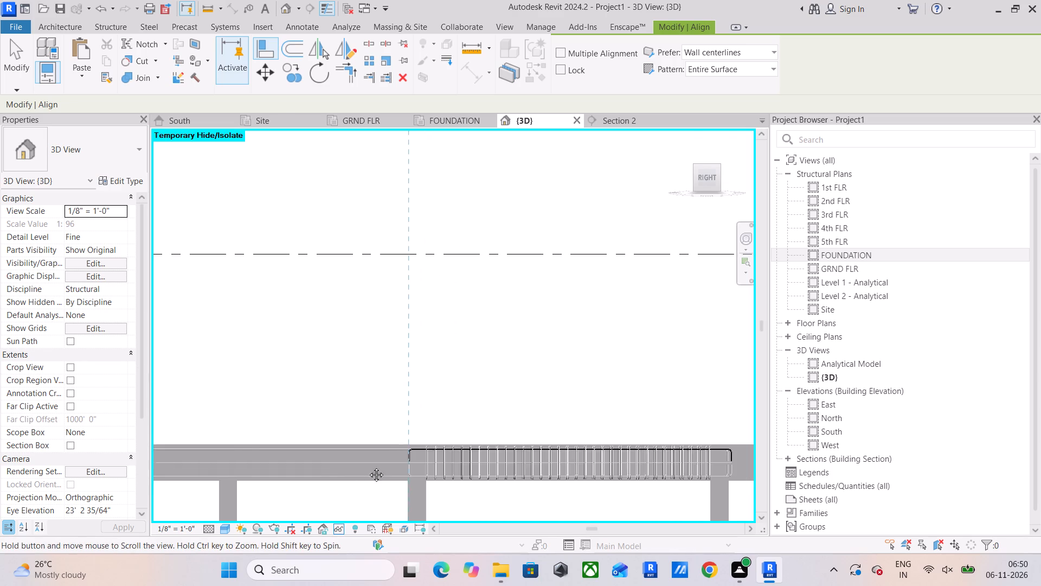
pyautogui.moveTo(368, 467); pyautogui.dragTo(629, 457, button='middle')
pyautogui.scroll(10, 471, 448)
pyautogui.scroll(4, 390, 439)
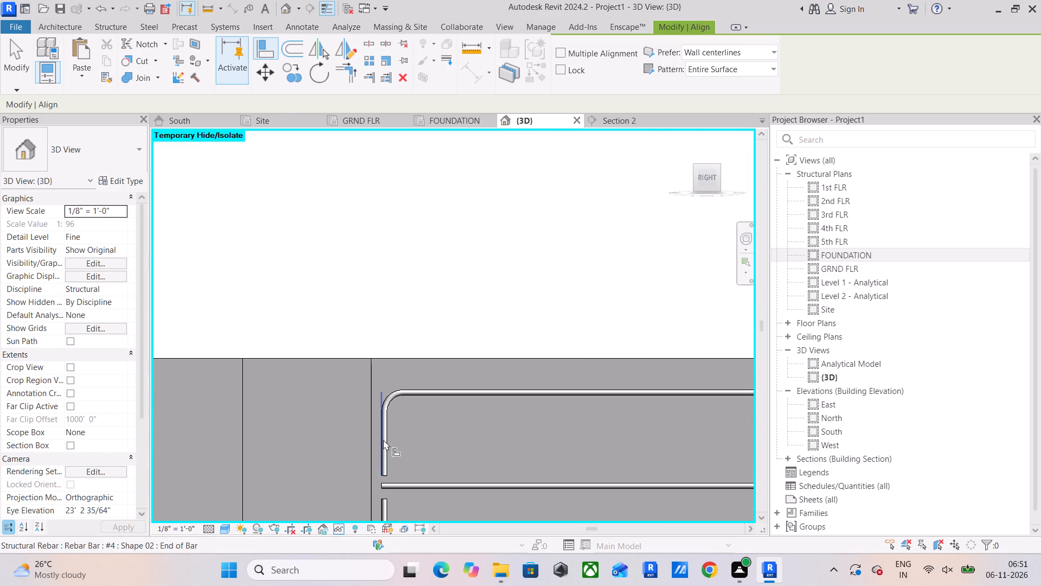
pyautogui.click(383, 439)
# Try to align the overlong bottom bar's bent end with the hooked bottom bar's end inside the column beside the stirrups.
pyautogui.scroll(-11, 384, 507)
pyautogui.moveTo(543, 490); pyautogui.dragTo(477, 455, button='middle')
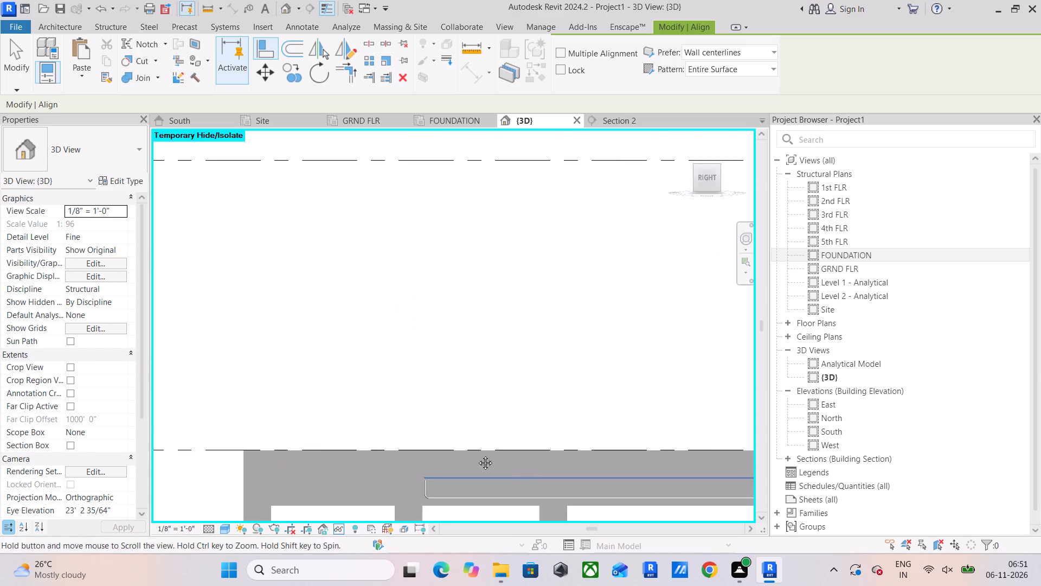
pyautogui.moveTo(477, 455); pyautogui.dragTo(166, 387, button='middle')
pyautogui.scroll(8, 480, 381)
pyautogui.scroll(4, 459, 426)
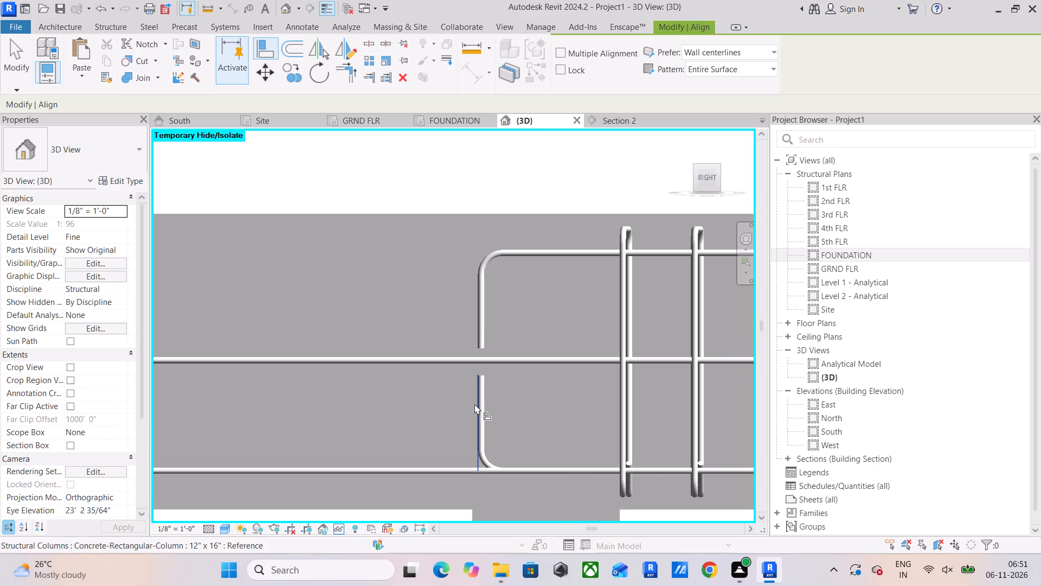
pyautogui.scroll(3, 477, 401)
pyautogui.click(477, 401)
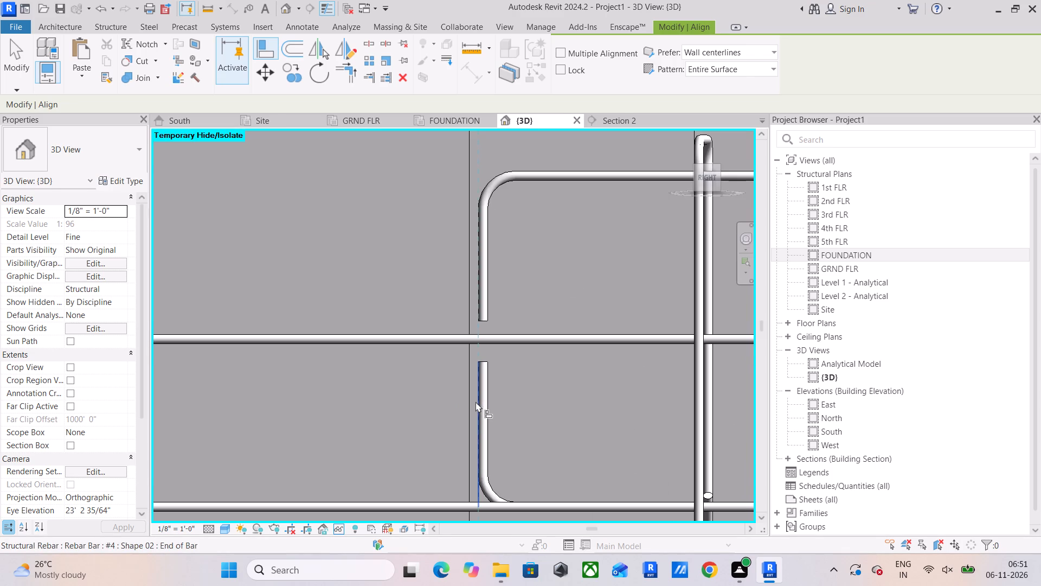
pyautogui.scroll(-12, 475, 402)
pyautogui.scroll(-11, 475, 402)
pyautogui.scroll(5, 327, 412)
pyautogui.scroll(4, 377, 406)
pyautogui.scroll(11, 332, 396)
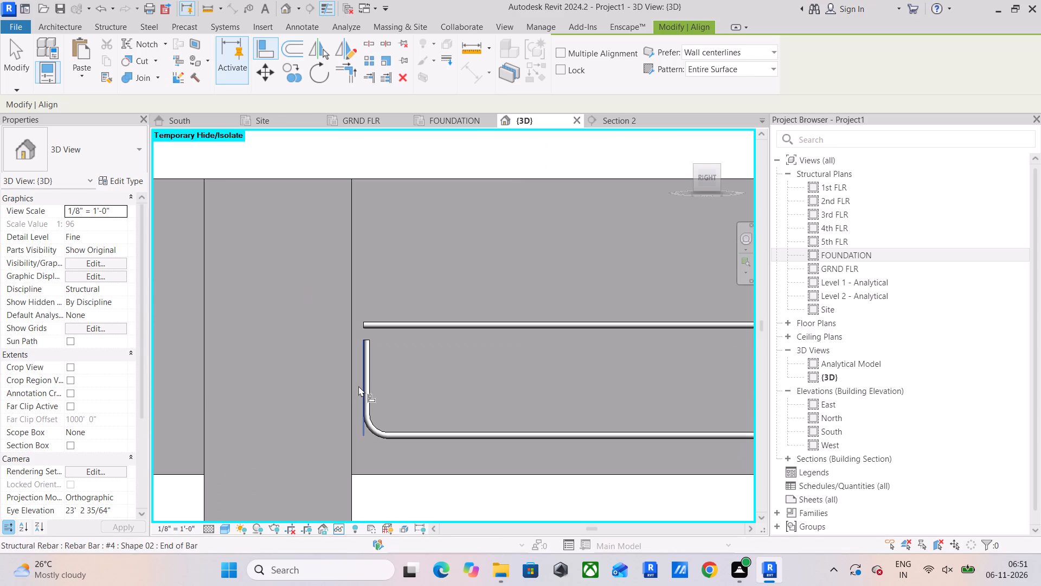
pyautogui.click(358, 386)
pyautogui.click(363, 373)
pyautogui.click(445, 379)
# Align the overlong bottom bar's far bent end with the hooked bottom bar's end inside the column beside the stirrups.
pyautogui.scroll(-2, 533, 395)
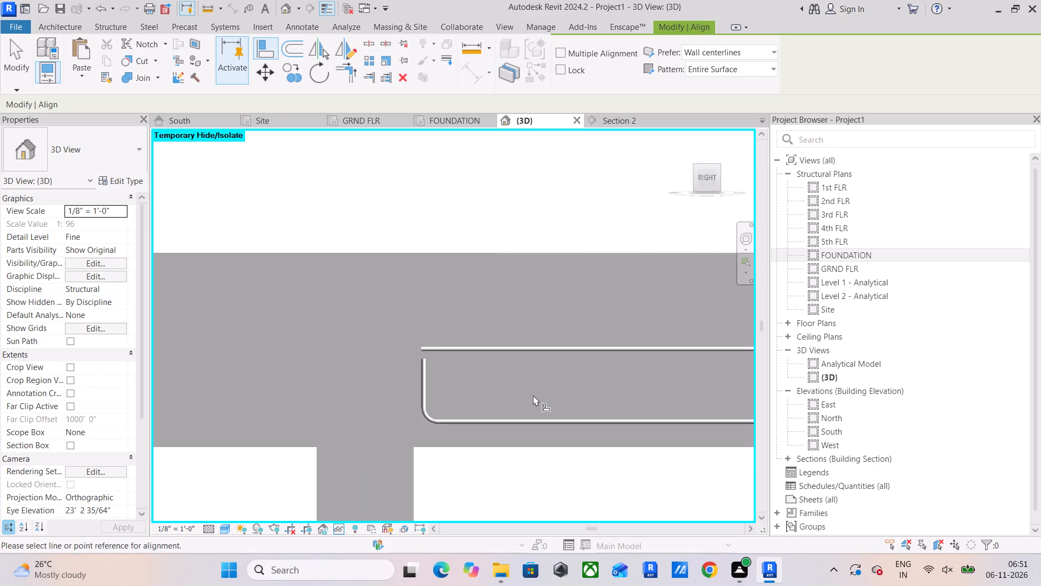
pyautogui.scroll(-9, 533, 395)
pyautogui.moveTo(643, 408); pyautogui.dragTo(288, 428, button='middle')
pyautogui.scroll(4, 651, 406)
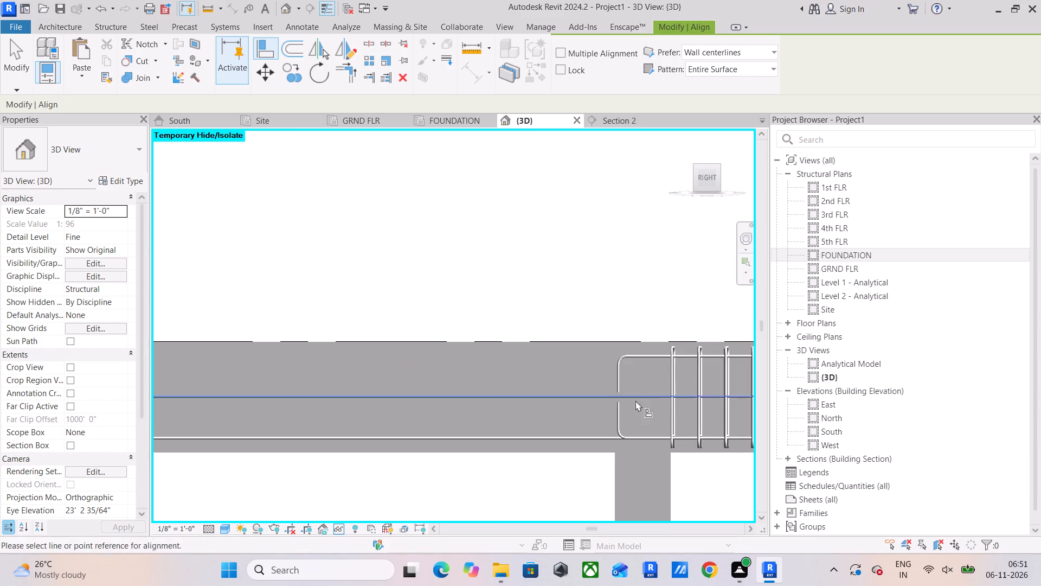
pyautogui.scroll(10, 627, 400)
pyautogui.click(609, 425)
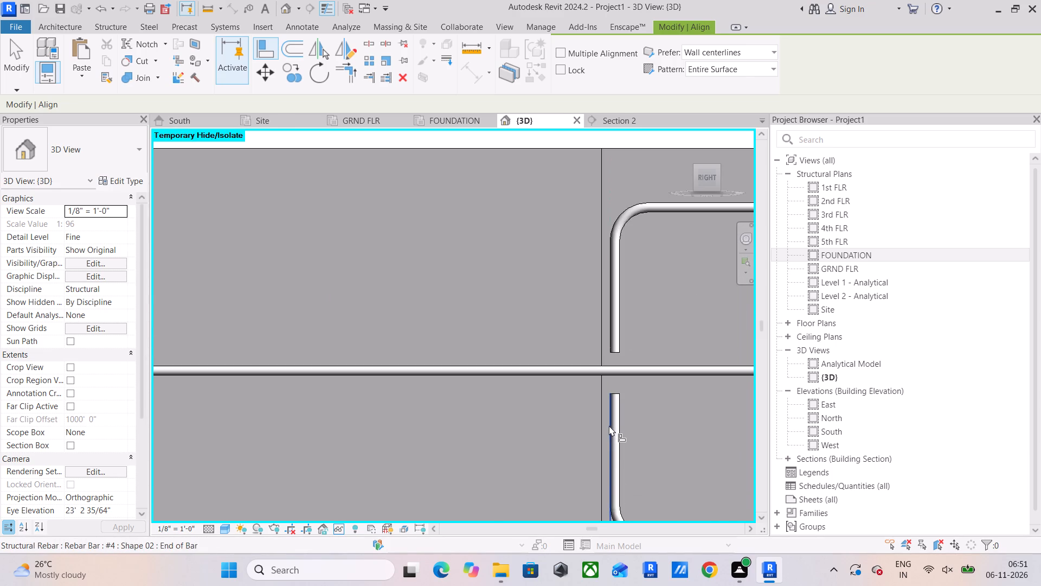
pyautogui.scroll(-18, 407, 437)
pyautogui.moveTo(407, 436); pyautogui.dragTo(698, 435, button='middle')
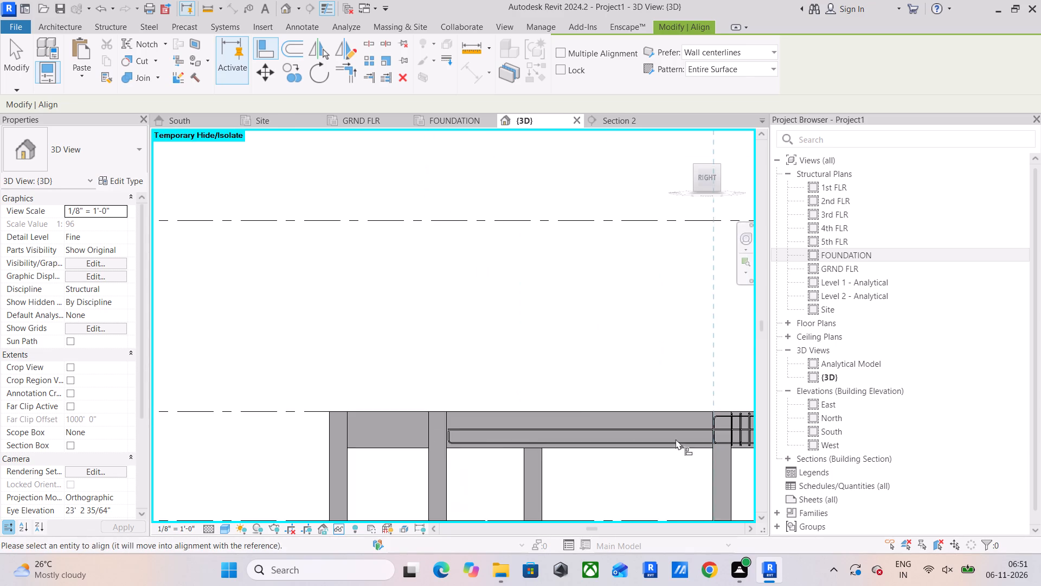
pyautogui.scroll(10, 457, 419)
pyautogui.click(454, 451)
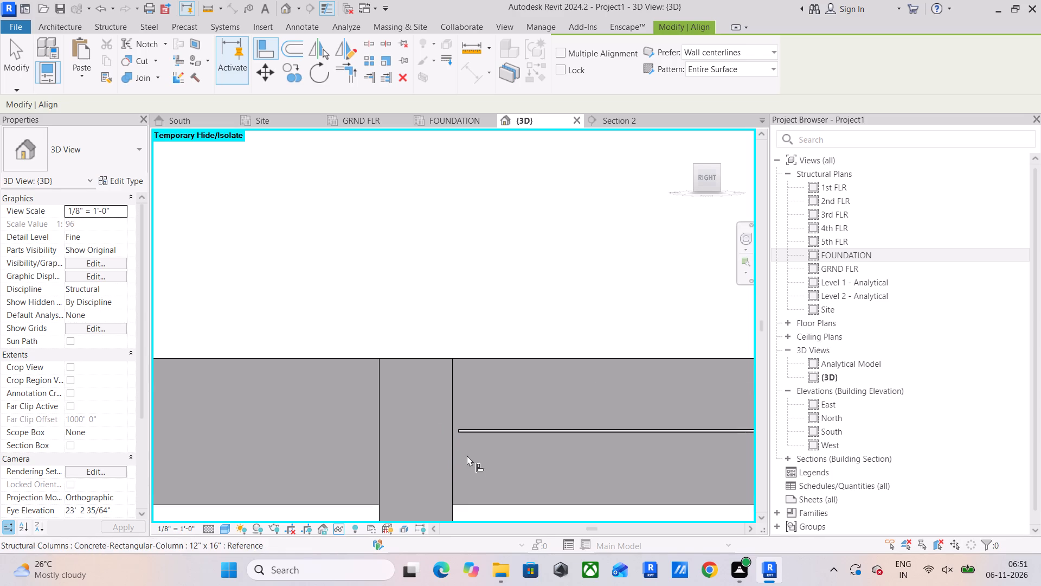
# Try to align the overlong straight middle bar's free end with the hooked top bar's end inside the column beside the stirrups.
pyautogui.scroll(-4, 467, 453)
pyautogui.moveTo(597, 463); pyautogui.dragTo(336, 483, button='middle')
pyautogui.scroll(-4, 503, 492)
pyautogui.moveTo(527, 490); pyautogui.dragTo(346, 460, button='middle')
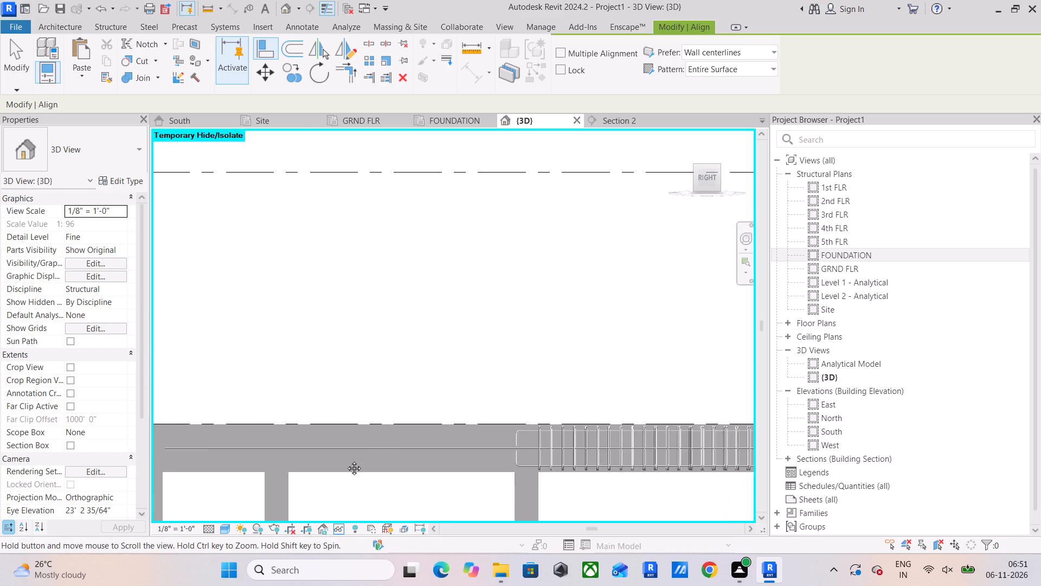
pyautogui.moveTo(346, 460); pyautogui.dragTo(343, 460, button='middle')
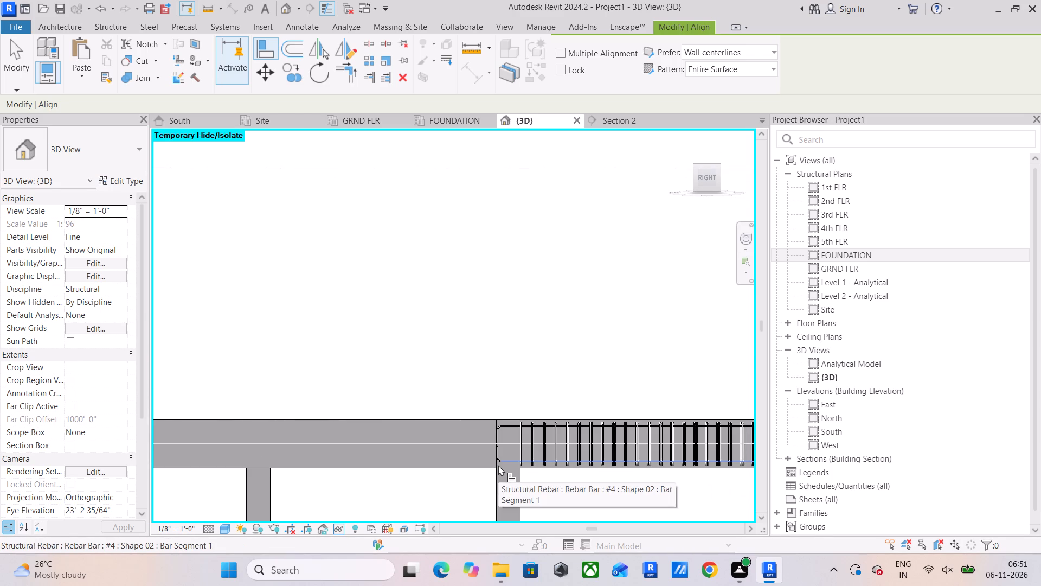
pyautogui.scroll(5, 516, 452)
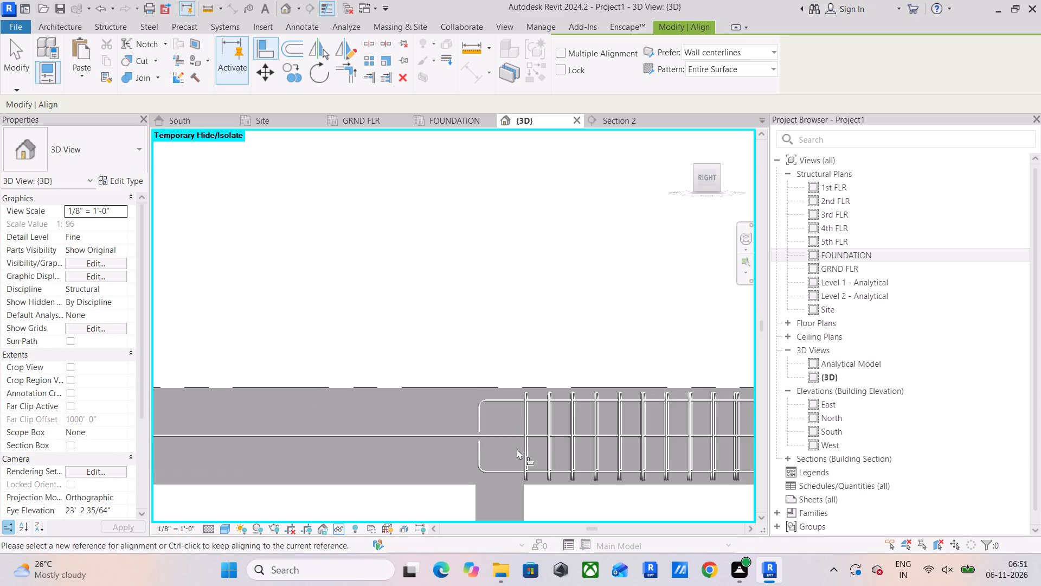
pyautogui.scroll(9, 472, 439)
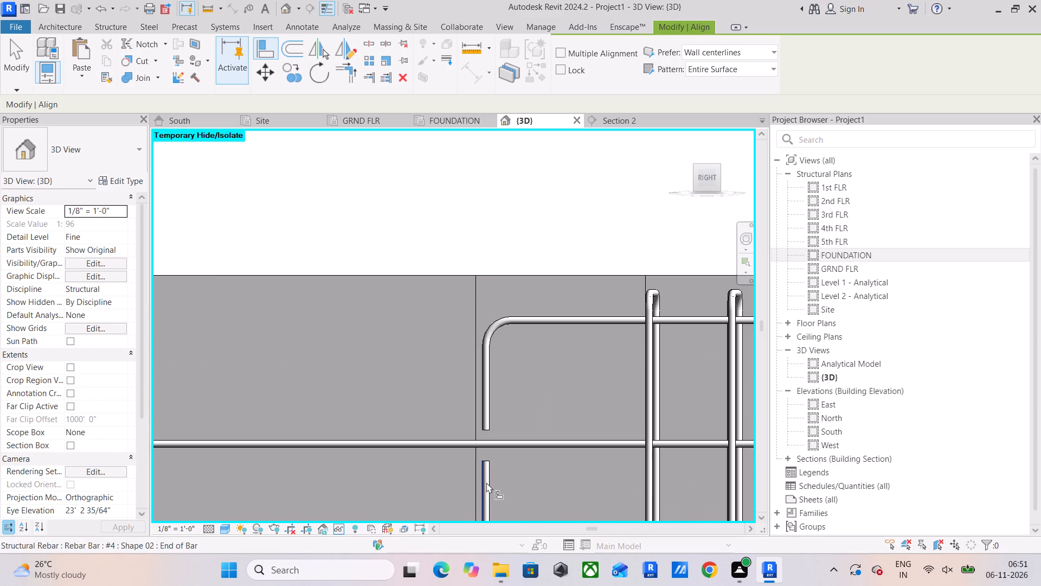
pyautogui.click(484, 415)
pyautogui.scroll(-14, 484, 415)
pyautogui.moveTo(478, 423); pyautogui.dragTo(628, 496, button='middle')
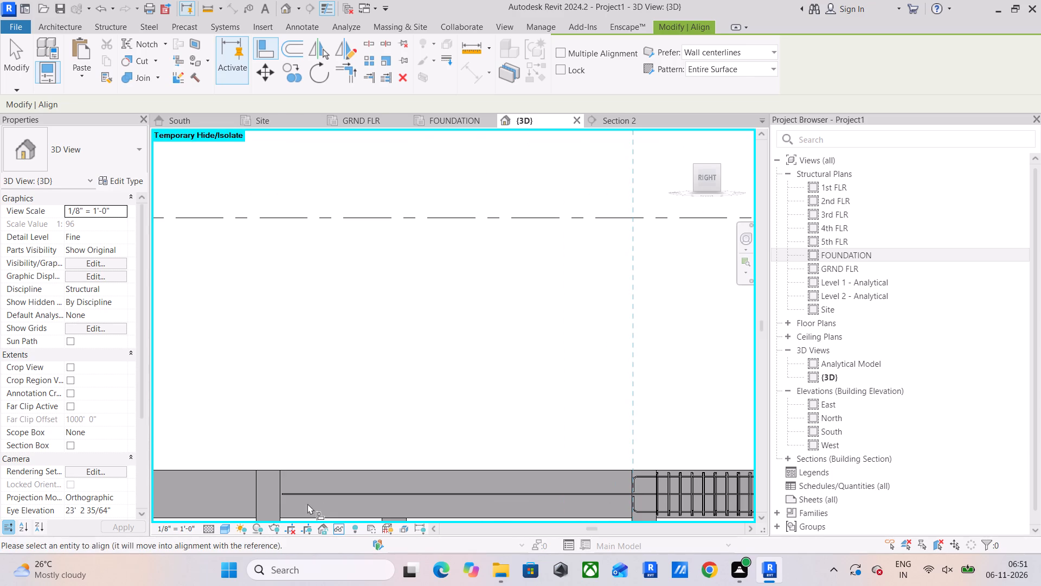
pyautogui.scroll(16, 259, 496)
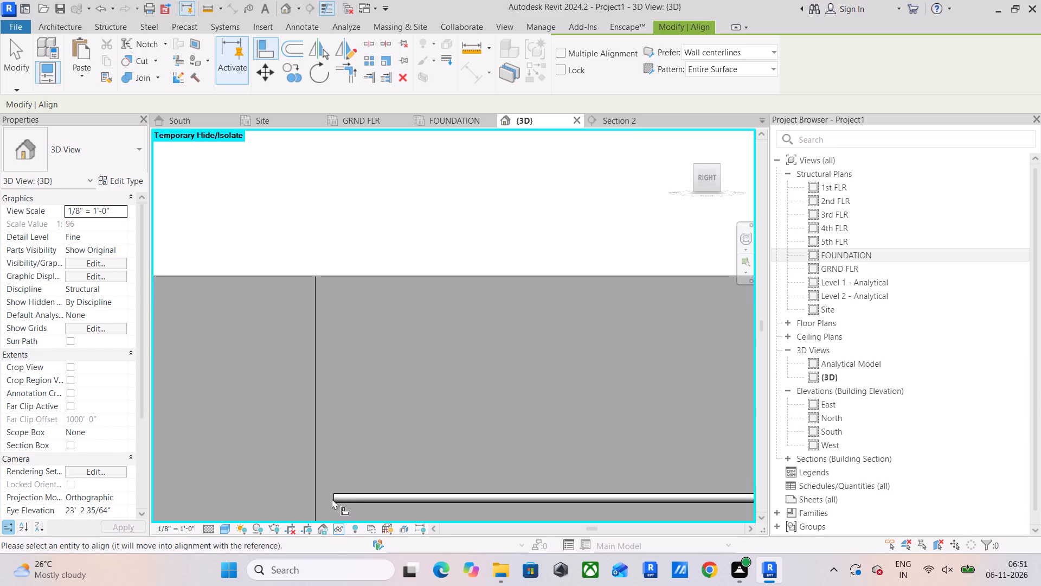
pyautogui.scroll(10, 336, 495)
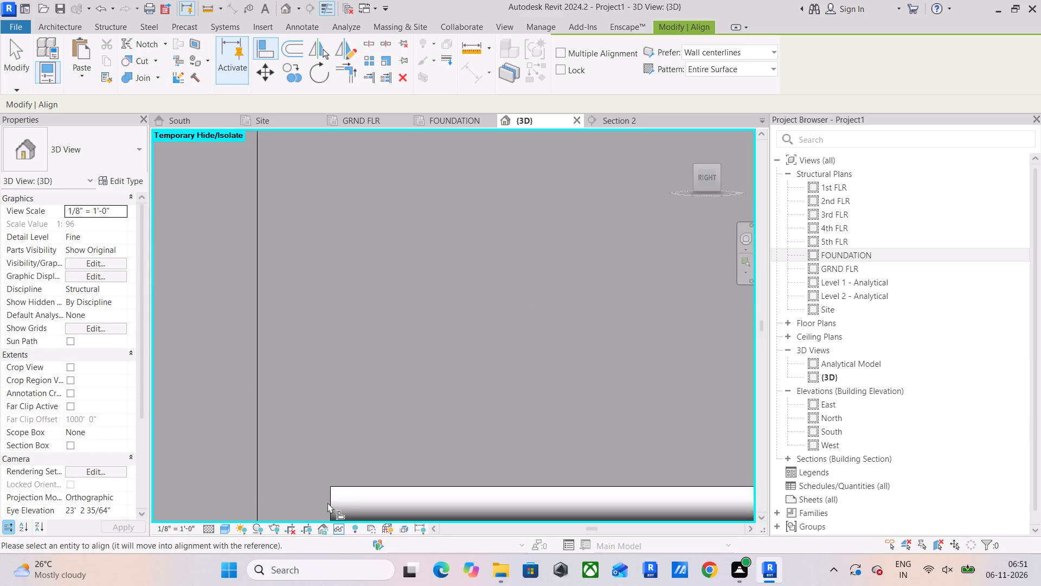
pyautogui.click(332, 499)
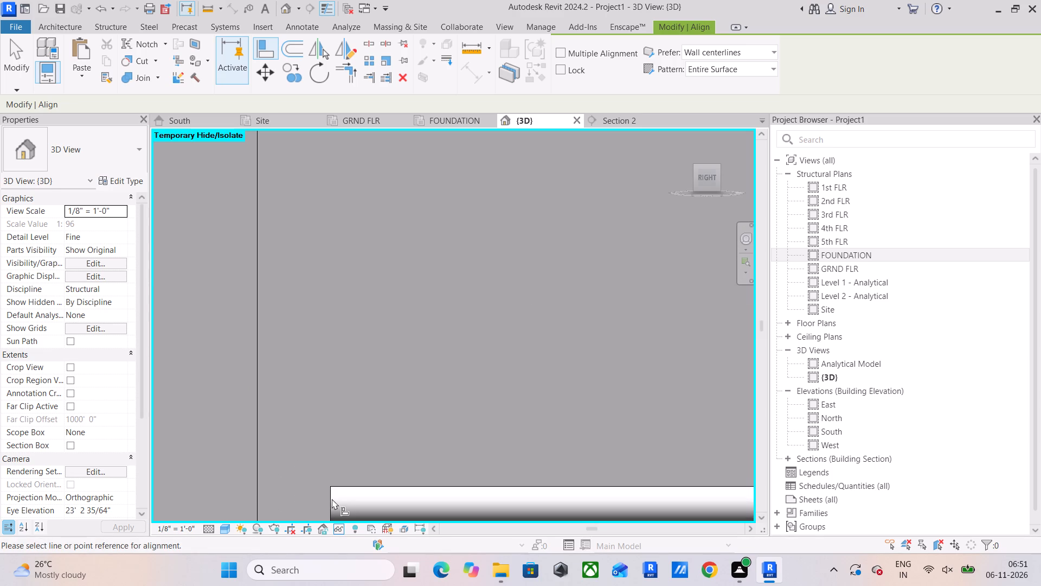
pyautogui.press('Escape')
# Shorten both overlapping straight middle bars by pulling their free ends back along the unstirruped span toward the column beside the stirrups.
pyautogui.click(333, 498)
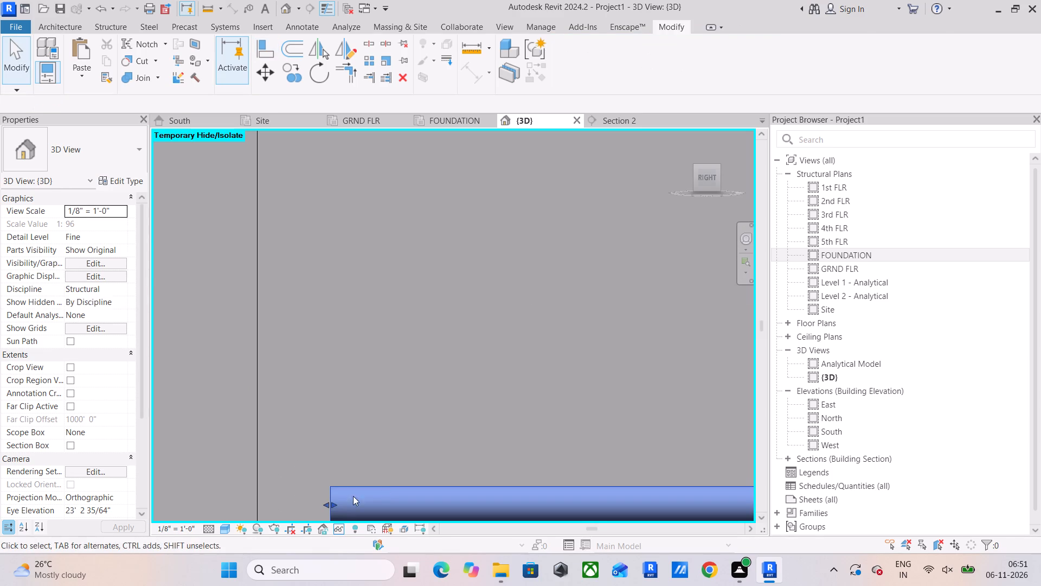
pyautogui.scroll(-11, 388, 486)
pyautogui.moveTo(413, 481); pyautogui.dragTo(330, 419, button='middle')
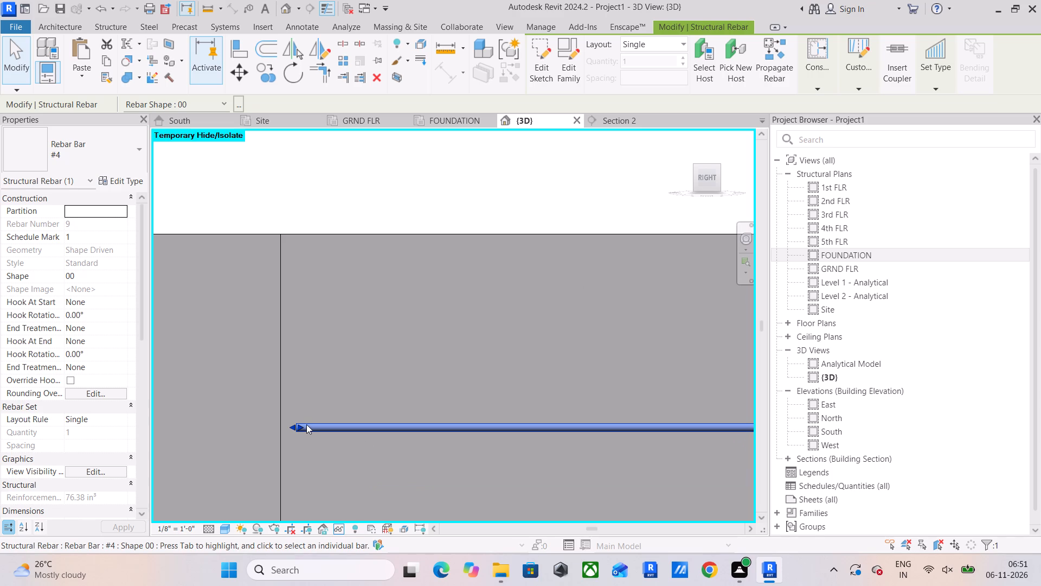
pyautogui.moveTo(304, 427); pyautogui.dragTo(661, 431)
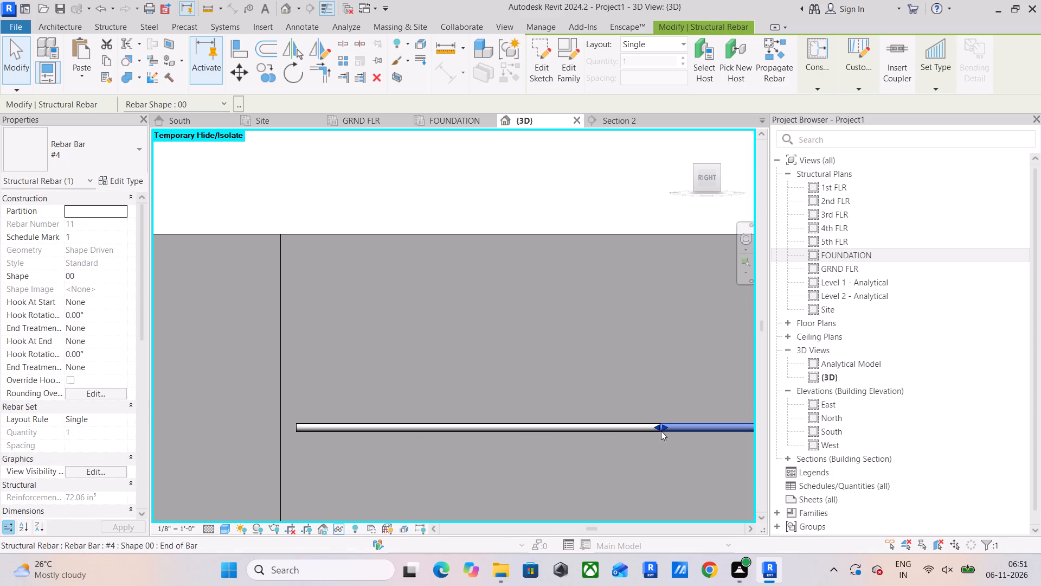
pyautogui.scroll(-5, 661, 431)
pyautogui.moveTo(643, 441); pyautogui.dragTo(226, 458, button='middle')
pyautogui.scroll(-5, 280, 456)
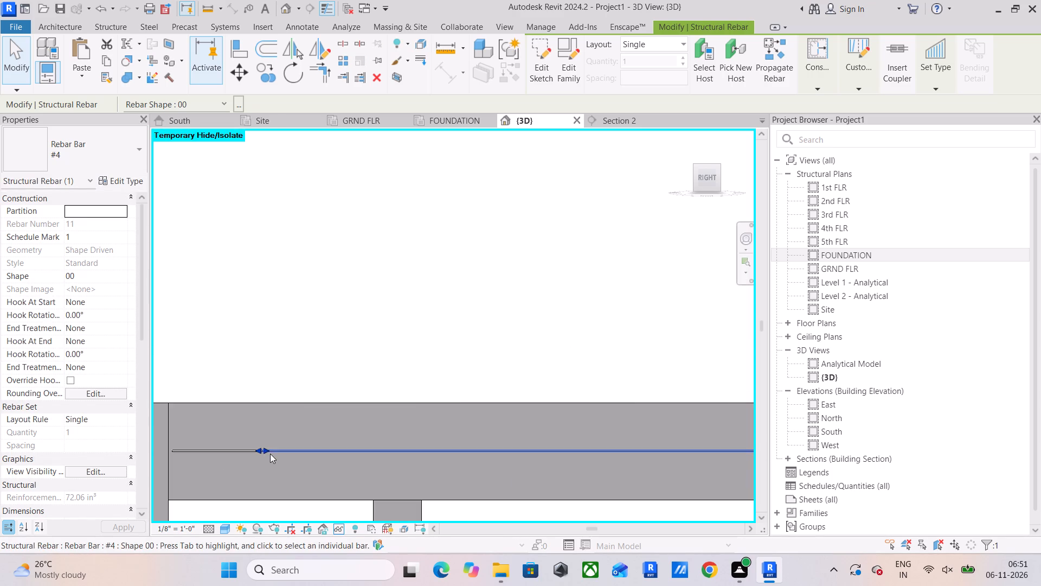
pyautogui.moveTo(267, 451); pyautogui.dragTo(693, 452)
pyautogui.moveTo(301, 454); pyautogui.dragTo(294, 454)
pyautogui.moveTo(175, 450); pyautogui.dragTo(654, 466)
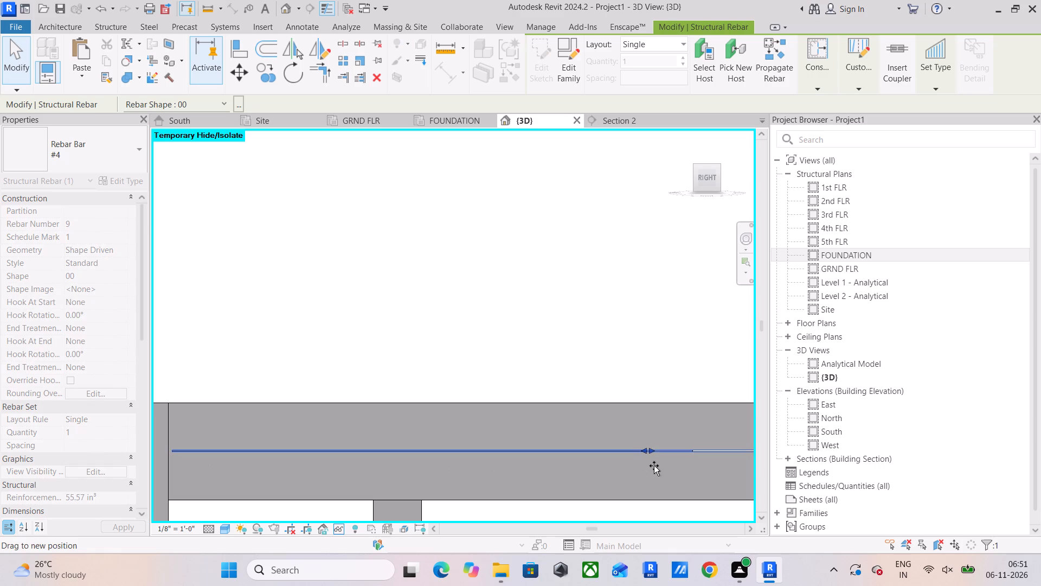
pyautogui.moveTo(654, 466); pyautogui.dragTo(667, 466)
# Stretch the first straight middle bar's end into line with the hooked bars' ends inside the column beside the stirrups.
pyautogui.moveTo(675, 469); pyautogui.dragTo(242, 474, button='middle')
pyautogui.click(292, 458)
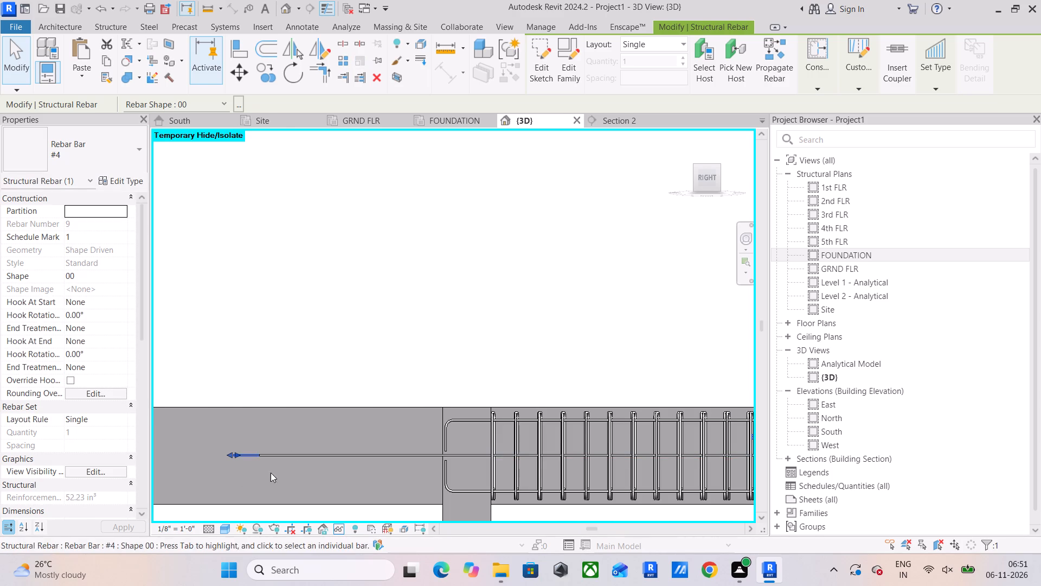
pyautogui.press('Escape')
pyautogui.click(301, 455)
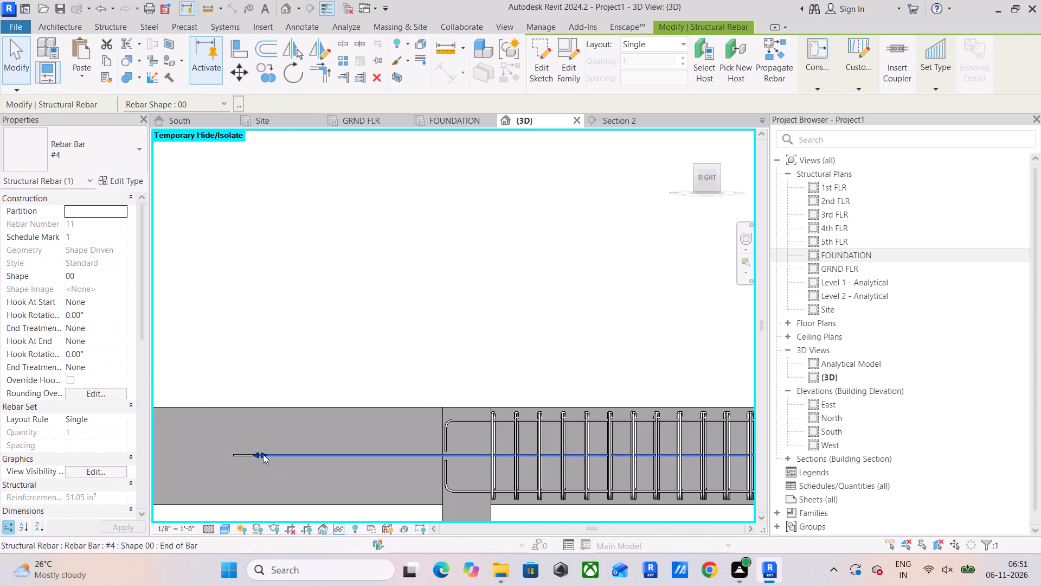
pyautogui.moveTo(263, 454); pyautogui.dragTo(454, 460)
pyautogui.scroll(10, 454, 460)
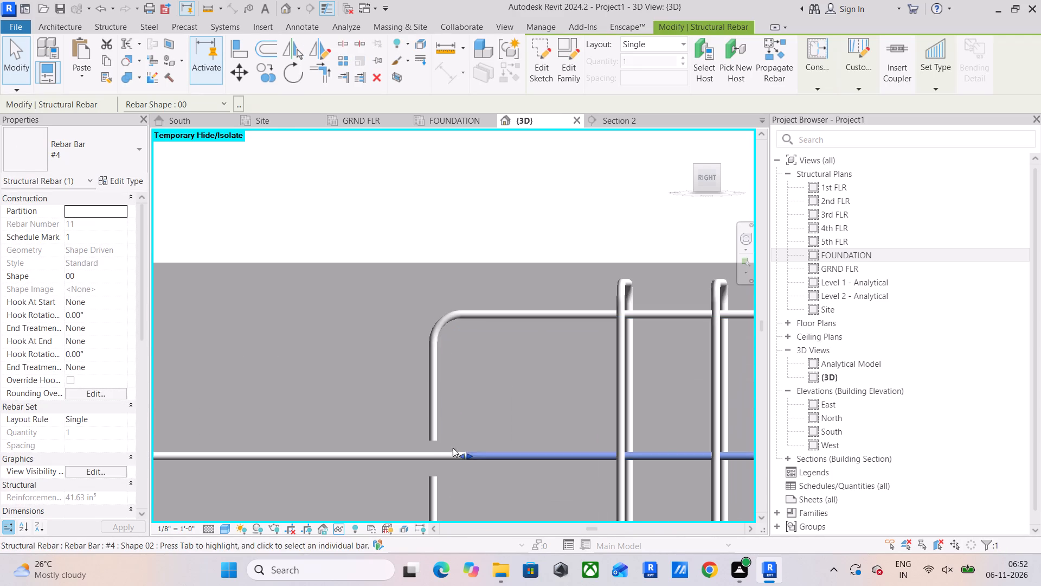
pyautogui.moveTo(462, 456); pyautogui.dragTo(432, 474)
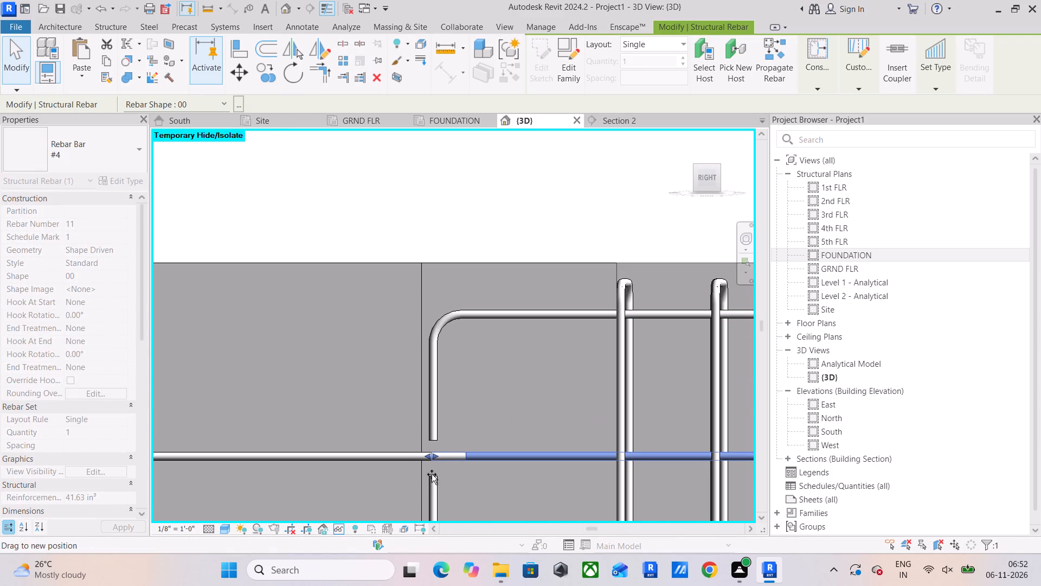
pyautogui.moveTo(432, 474); pyautogui.dragTo(433, 475)
# Shorten the second straight middle bar so its end also lines up with the hooked bars' ends inside the column.
pyautogui.scroll(-6, 433, 475)
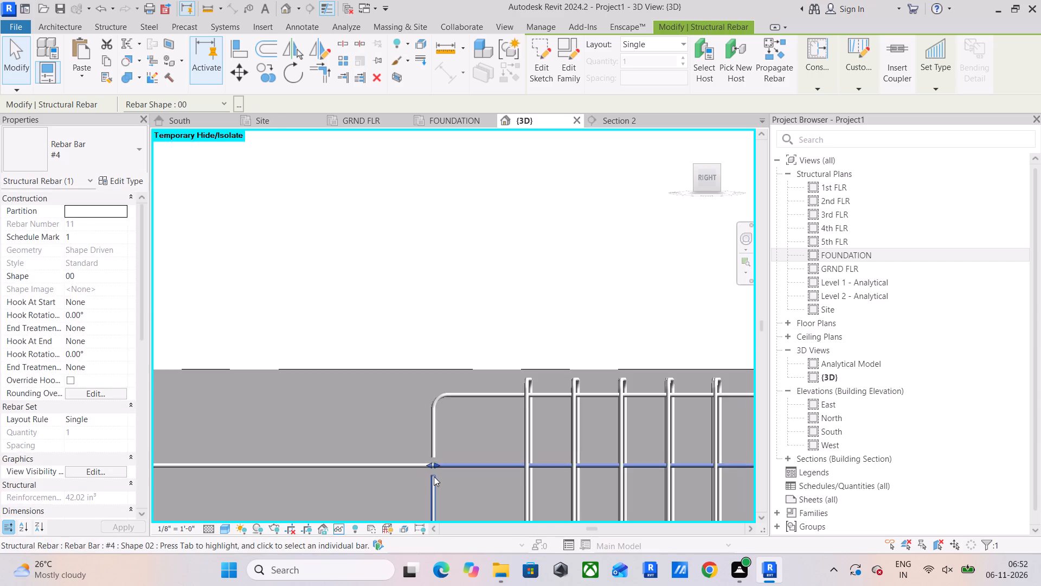
pyautogui.click(377, 456)
pyautogui.click(376, 472)
pyautogui.scroll(-5, 330, 476)
pyautogui.moveTo(333, 474); pyautogui.dragTo(431, 474, button='middle')
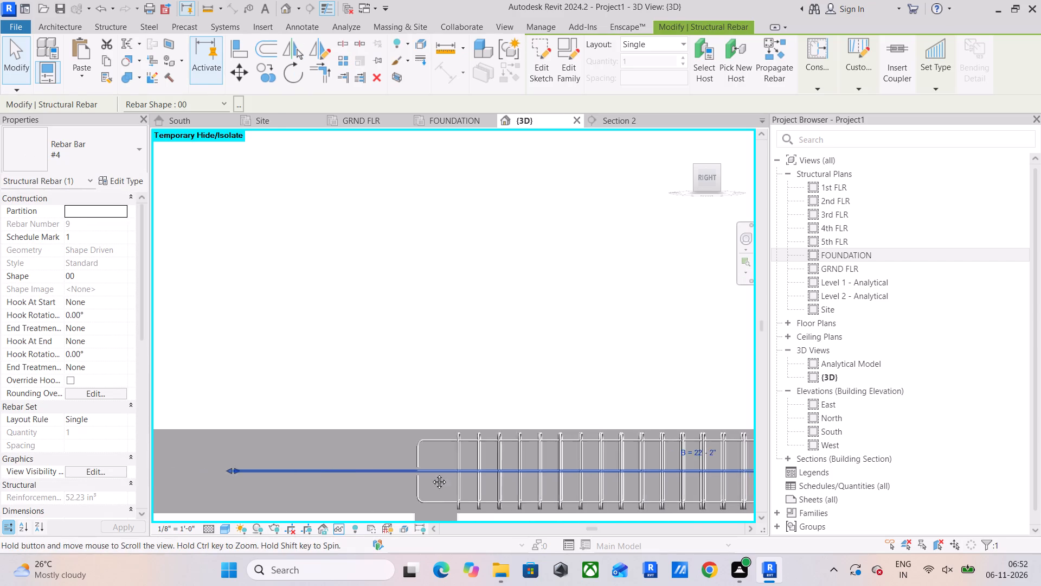
pyautogui.moveTo(431, 474); pyautogui.dragTo(465, 474, button='middle')
pyautogui.moveTo(332, 468); pyautogui.dragTo(561, 477)
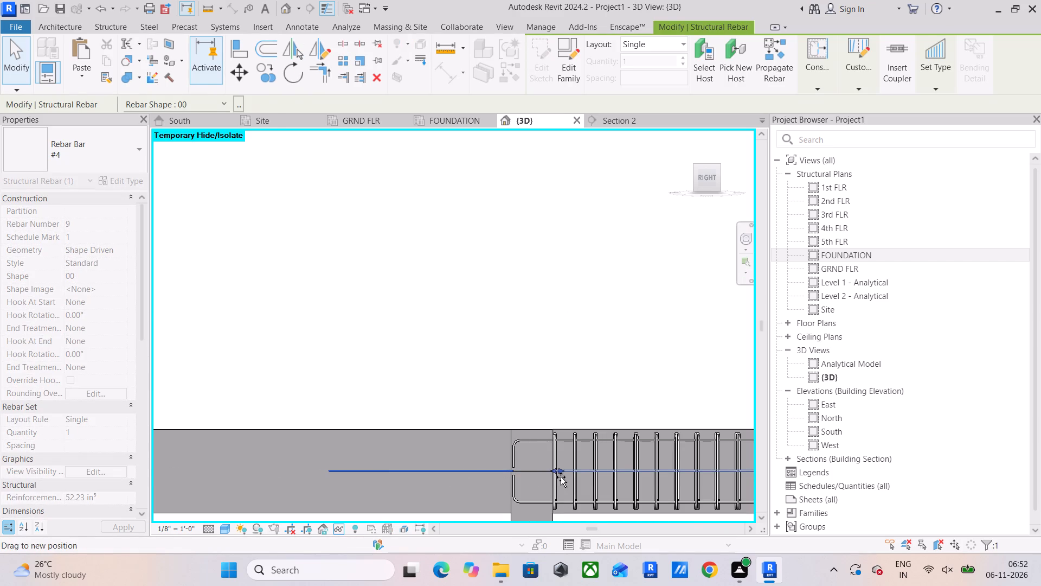
pyautogui.moveTo(561, 477); pyautogui.dragTo(532, 482)
pyautogui.scroll(10, 519, 472)
pyautogui.moveTo(525, 493); pyautogui.dragTo(530, 419, button='middle')
pyautogui.scroll(5, 514, 423)
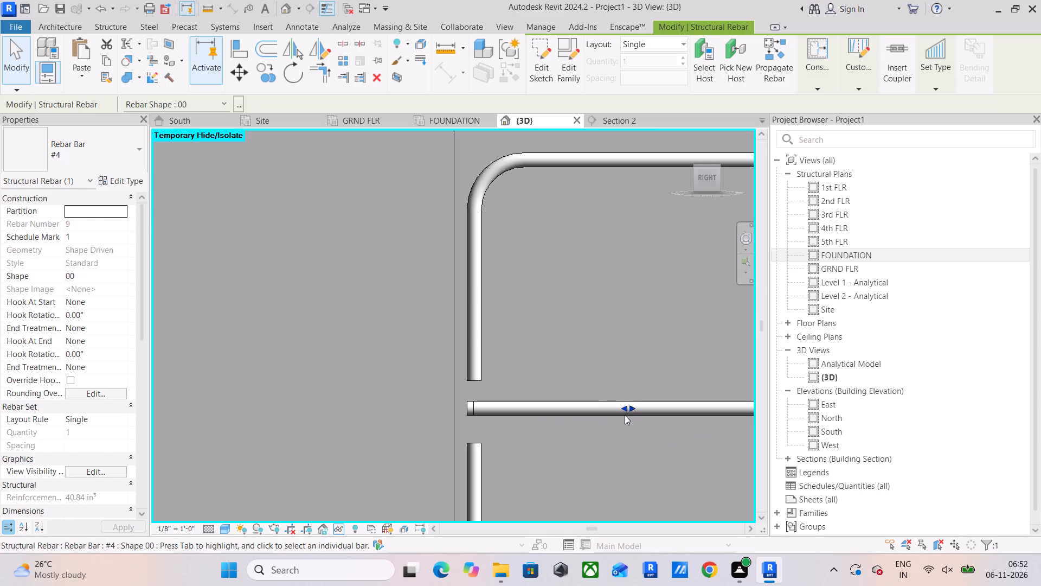
pyautogui.moveTo(625, 411); pyautogui.dragTo(477, 443)
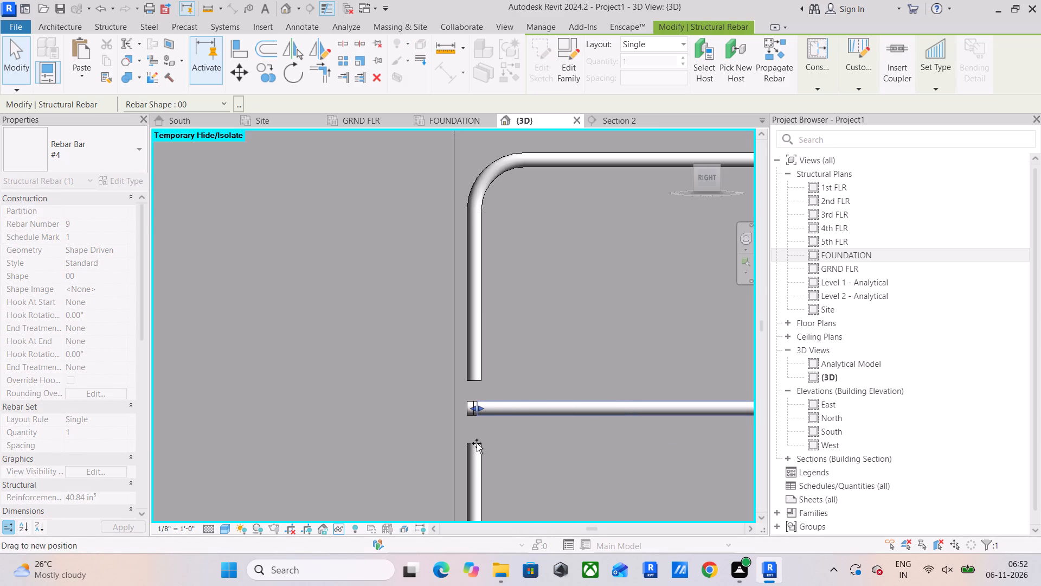
pyautogui.moveTo(477, 443); pyautogui.dragTo(474, 449)
# Delete the overlapping hooked top bars that end in the column beside the stirrups, one after another.
pyautogui.scroll(-5, 475, 441)
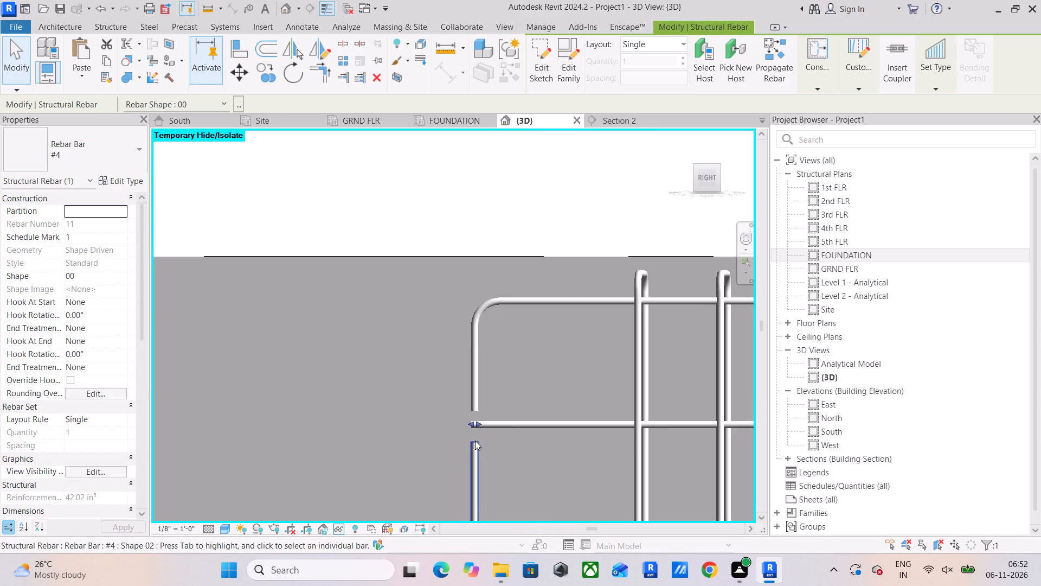
pyautogui.scroll(-5, 475, 441)
pyautogui.click(475, 400)
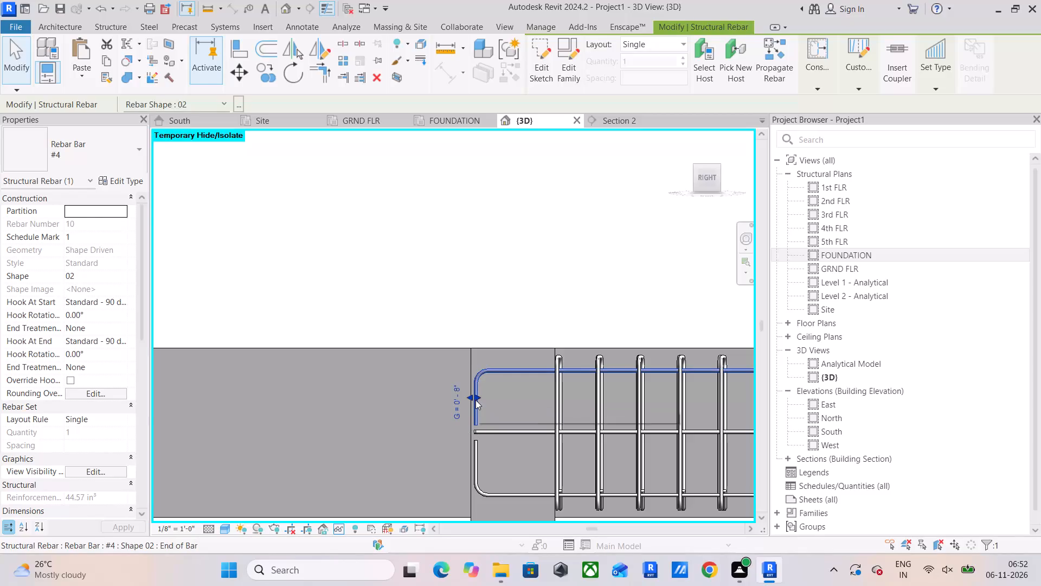
pyautogui.press('Delete')
pyautogui.click(475, 400)
pyautogui.press('Delete')
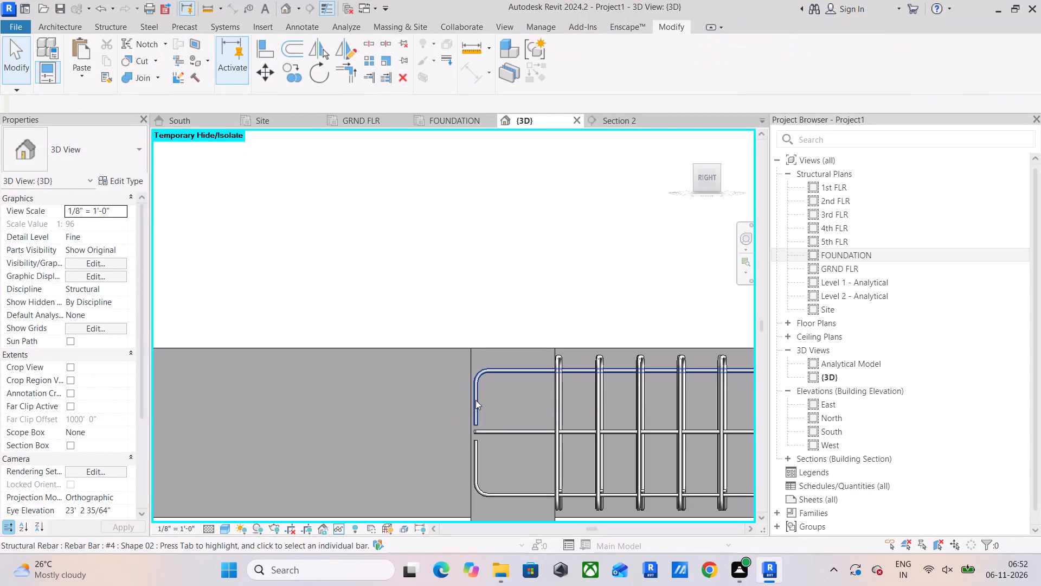
pyautogui.click(475, 400)
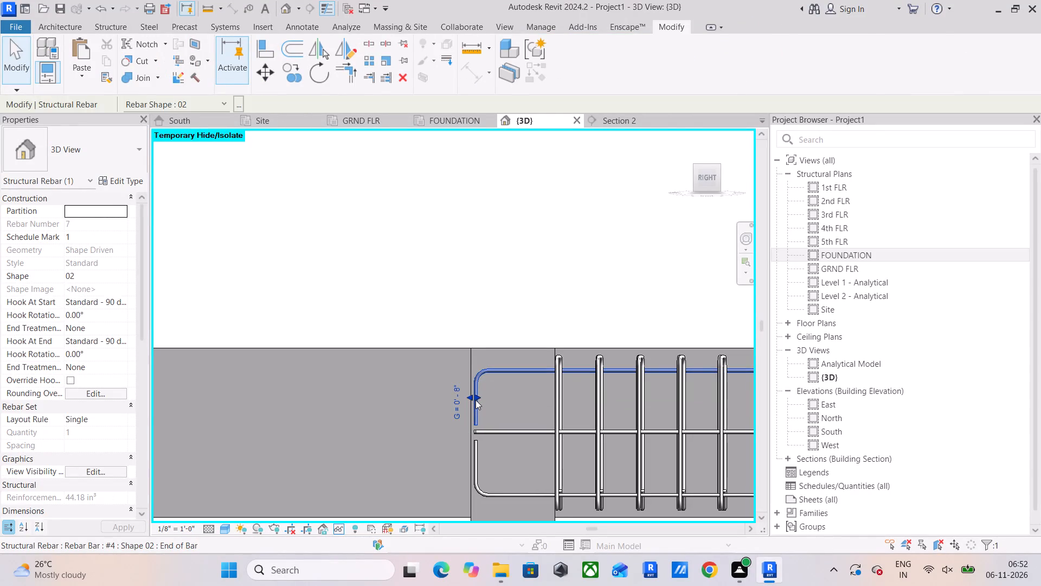
pyautogui.press('Delete')
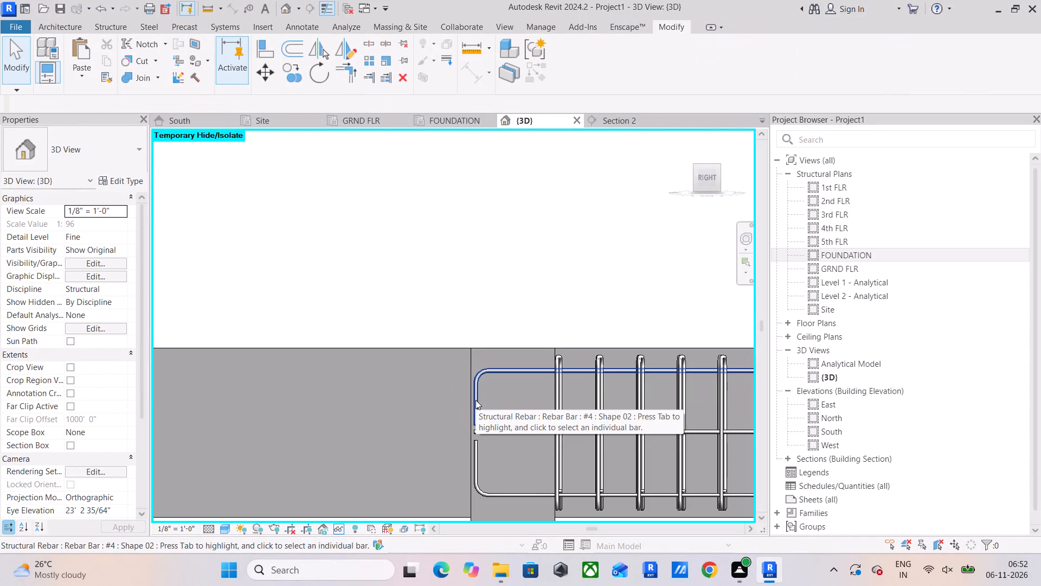
pyautogui.click(475, 400)
pyautogui.press('Delete')
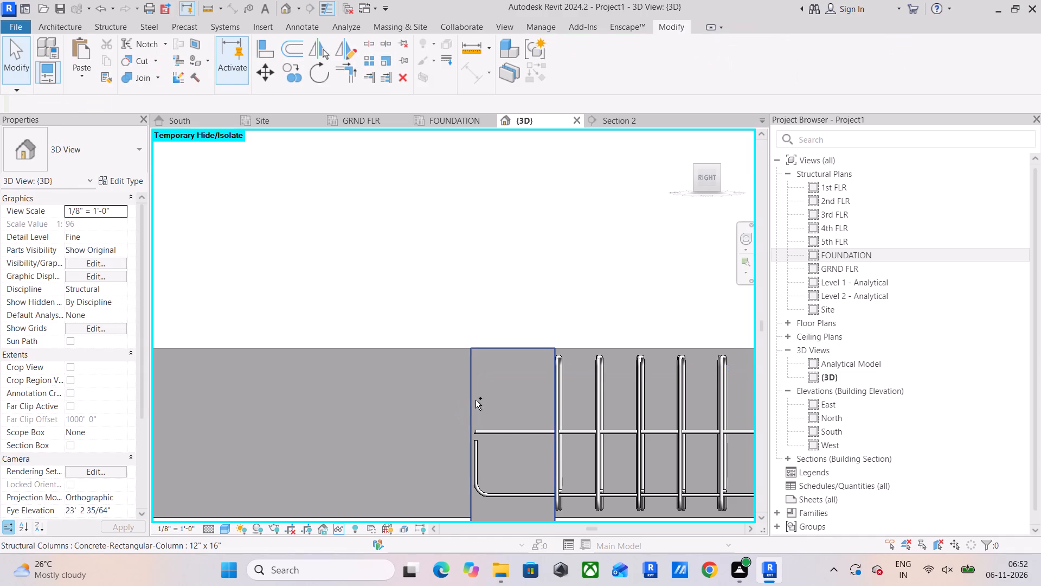
# Undo the most recent hooked top bar deletions, dismissing the save reminder without saving.
pyautogui.hotkey('ctrl', 'z')
pyautogui.hotkey('ctrl', 'z')
pyautogui.click(628, 169)
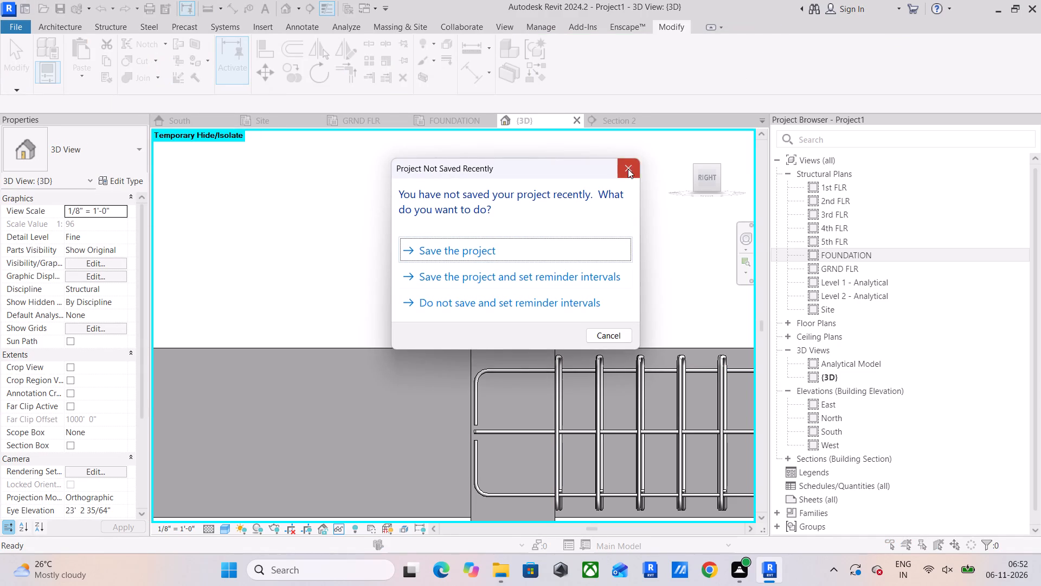
pyautogui.hotkey('ctrl', 'z')
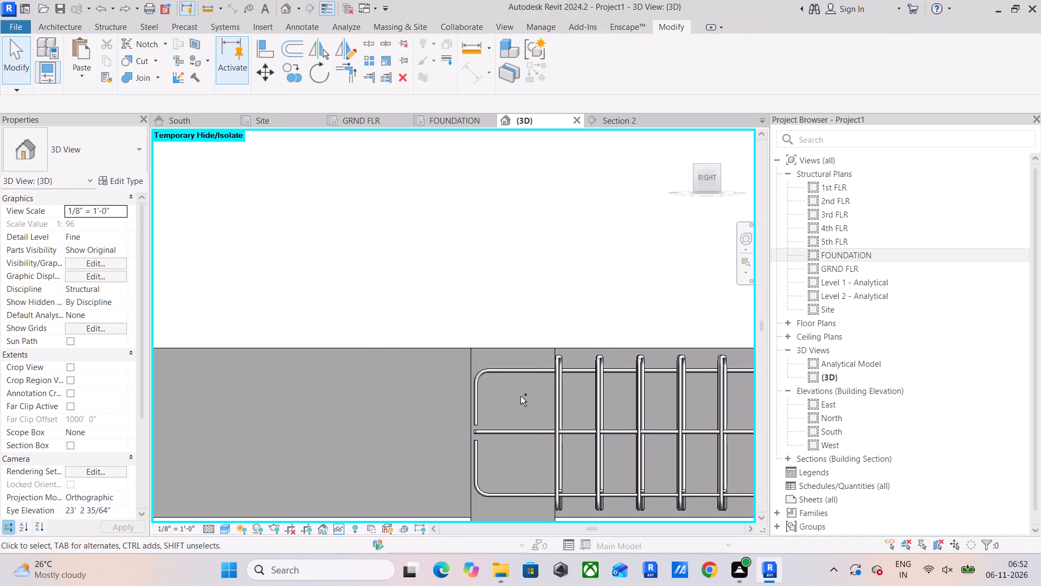
# Delete two of the overlapping straight middle bars that end in the column beside the stirrups.
pyautogui.click(495, 429)
pyautogui.press('Delete')
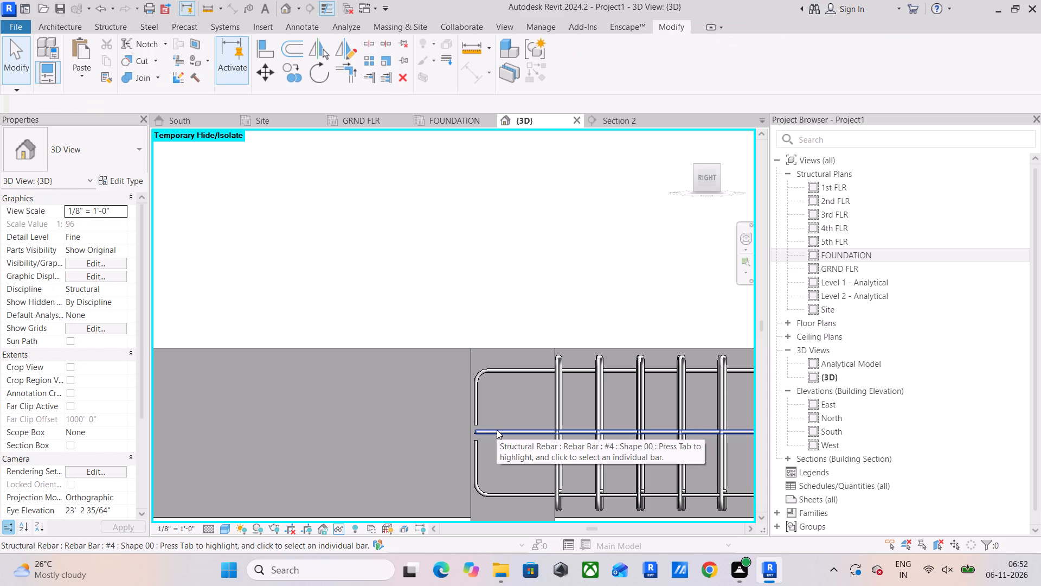
pyautogui.click(497, 430)
pyautogui.press('Delete')
# Delete the overlapping hooked bottom bars that end in the column beside the stirrups, one after another.
pyautogui.click(500, 495)
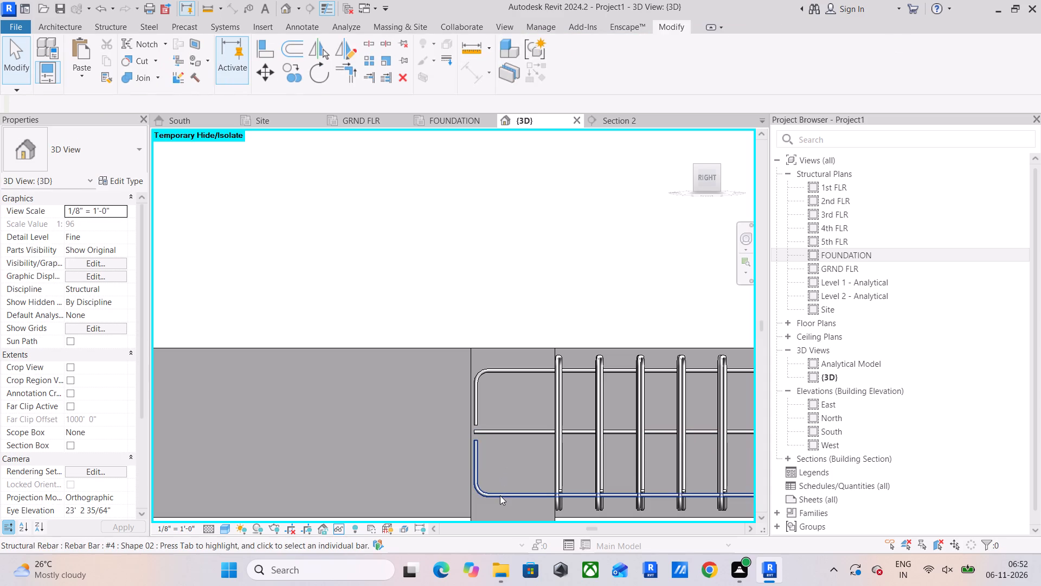
pyautogui.press('Delete')
pyautogui.click(504, 491)
pyautogui.press('Delete')
pyautogui.click(503, 492)
pyautogui.press('Delete')
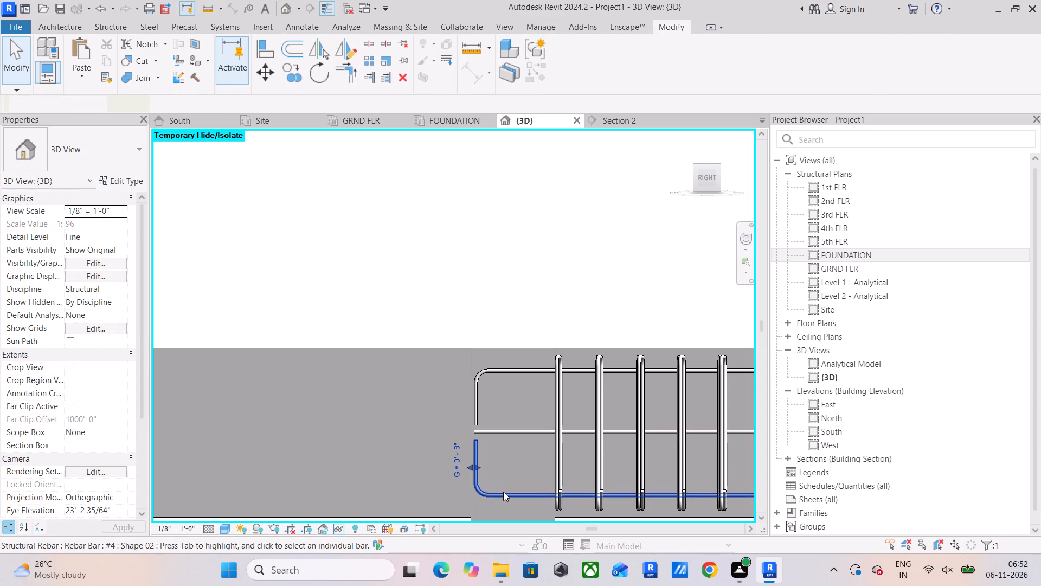
# Undo the last hooked bottom bar deletion.
pyautogui.hotkey('ctrl', 'z')
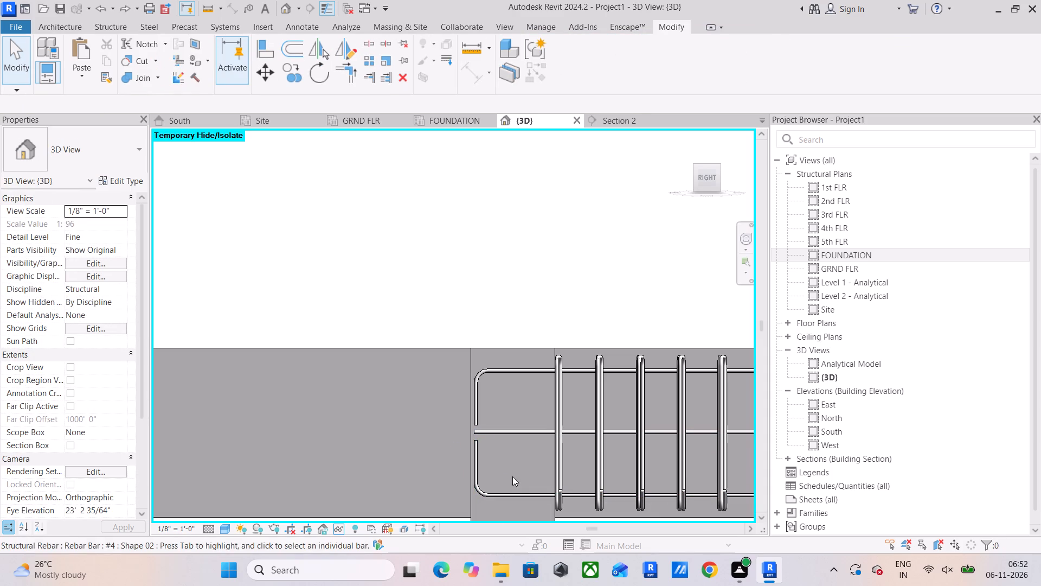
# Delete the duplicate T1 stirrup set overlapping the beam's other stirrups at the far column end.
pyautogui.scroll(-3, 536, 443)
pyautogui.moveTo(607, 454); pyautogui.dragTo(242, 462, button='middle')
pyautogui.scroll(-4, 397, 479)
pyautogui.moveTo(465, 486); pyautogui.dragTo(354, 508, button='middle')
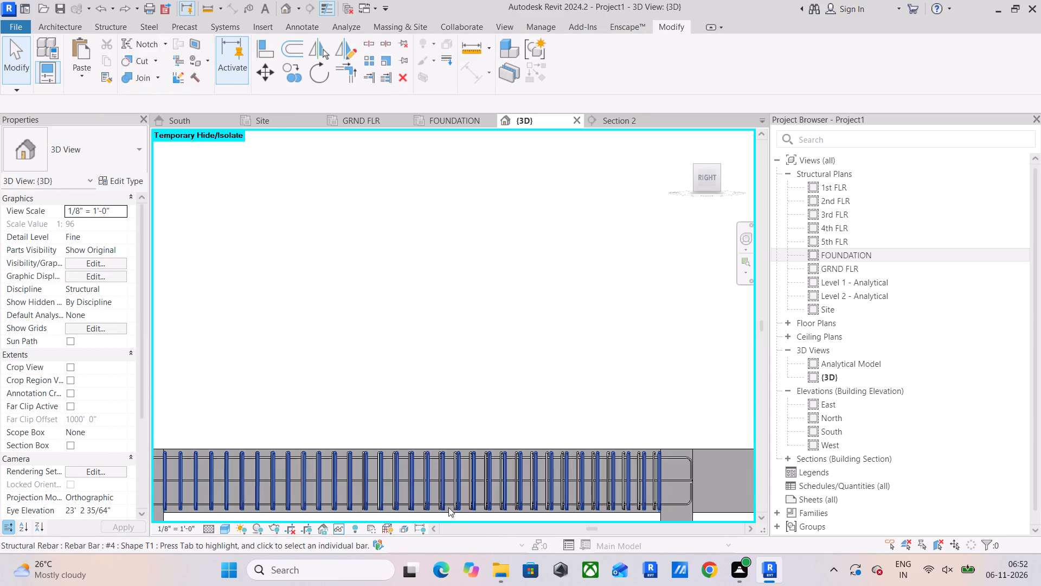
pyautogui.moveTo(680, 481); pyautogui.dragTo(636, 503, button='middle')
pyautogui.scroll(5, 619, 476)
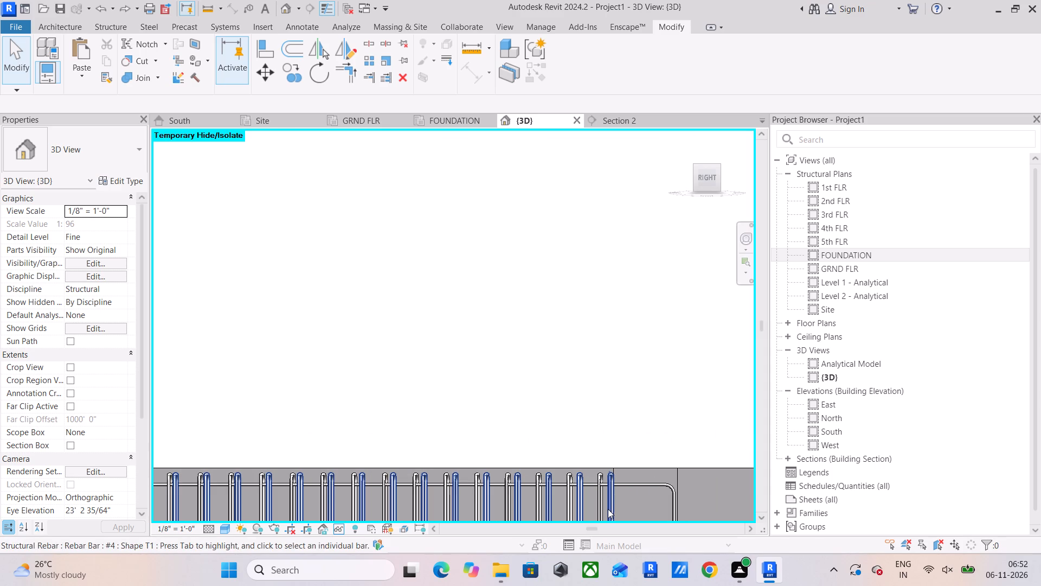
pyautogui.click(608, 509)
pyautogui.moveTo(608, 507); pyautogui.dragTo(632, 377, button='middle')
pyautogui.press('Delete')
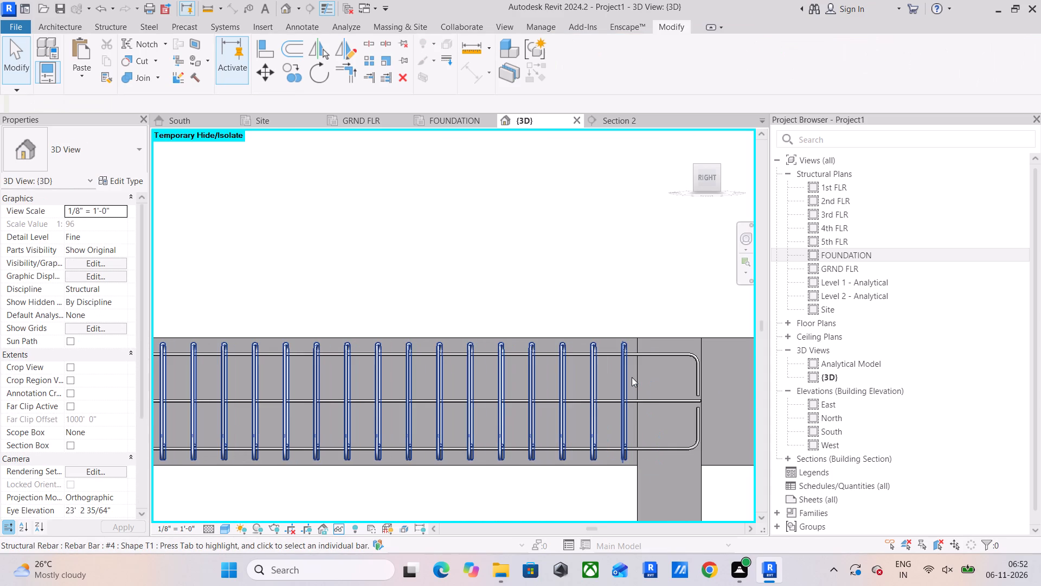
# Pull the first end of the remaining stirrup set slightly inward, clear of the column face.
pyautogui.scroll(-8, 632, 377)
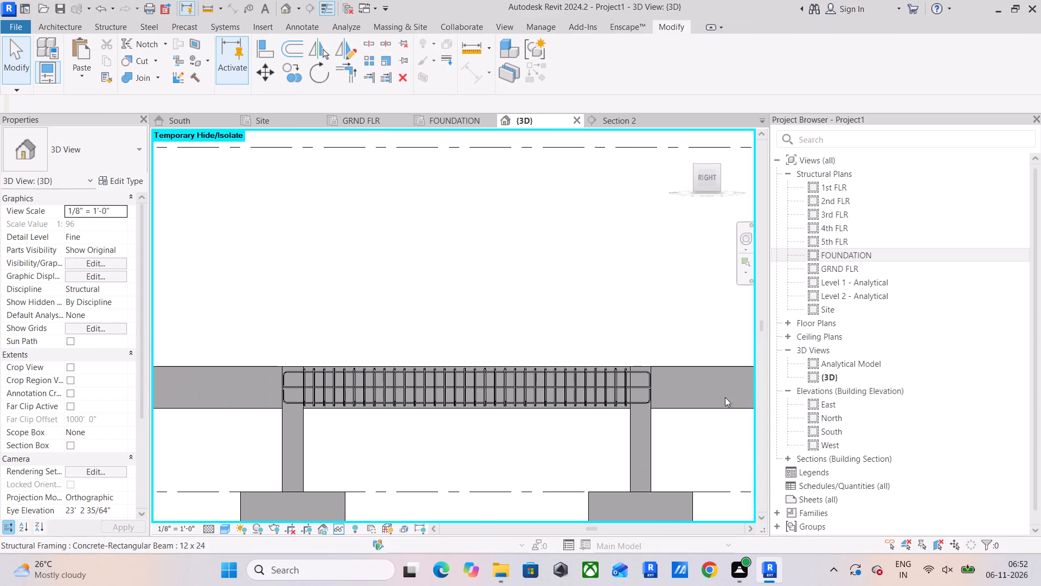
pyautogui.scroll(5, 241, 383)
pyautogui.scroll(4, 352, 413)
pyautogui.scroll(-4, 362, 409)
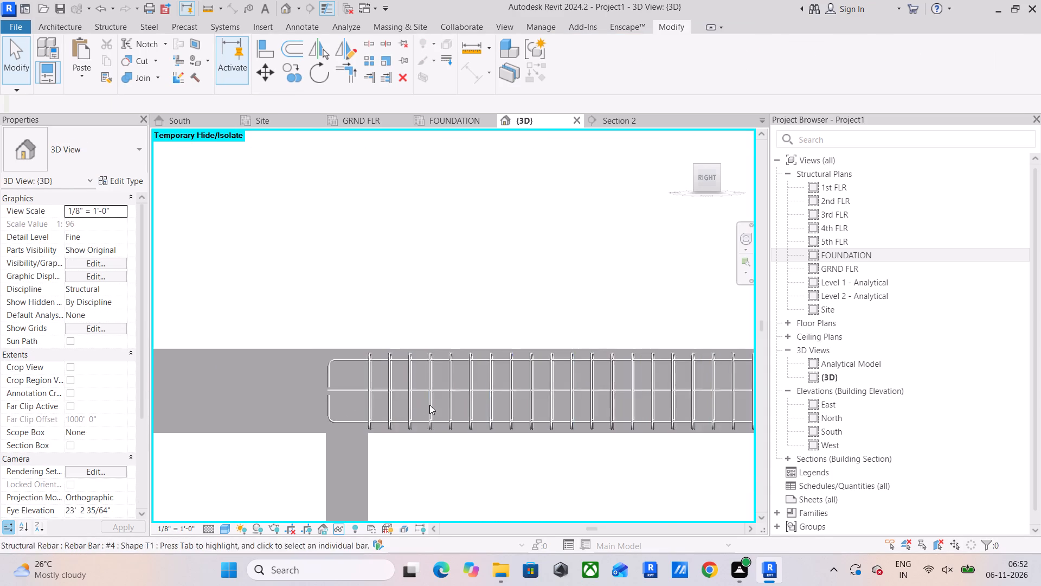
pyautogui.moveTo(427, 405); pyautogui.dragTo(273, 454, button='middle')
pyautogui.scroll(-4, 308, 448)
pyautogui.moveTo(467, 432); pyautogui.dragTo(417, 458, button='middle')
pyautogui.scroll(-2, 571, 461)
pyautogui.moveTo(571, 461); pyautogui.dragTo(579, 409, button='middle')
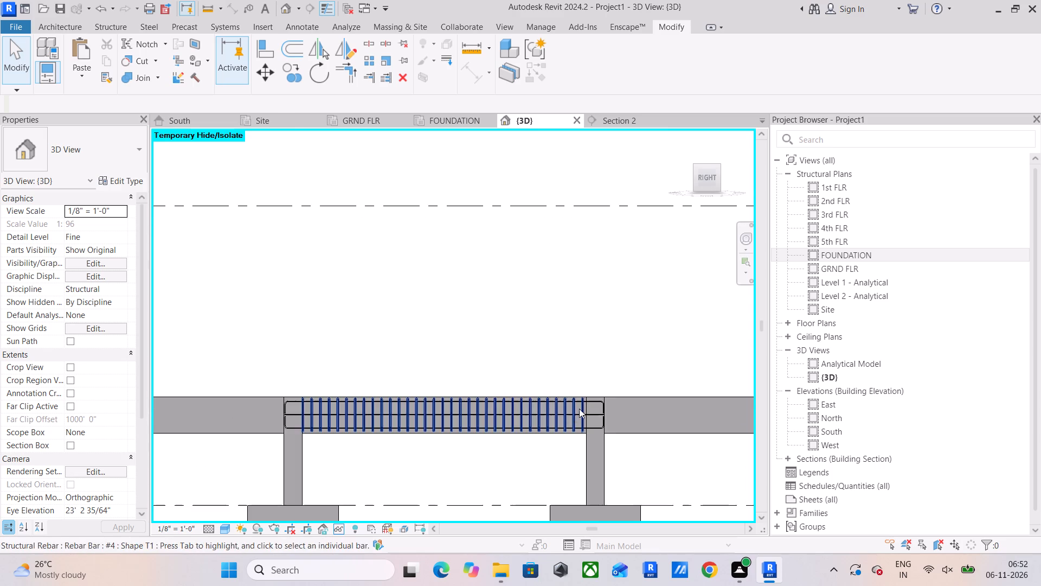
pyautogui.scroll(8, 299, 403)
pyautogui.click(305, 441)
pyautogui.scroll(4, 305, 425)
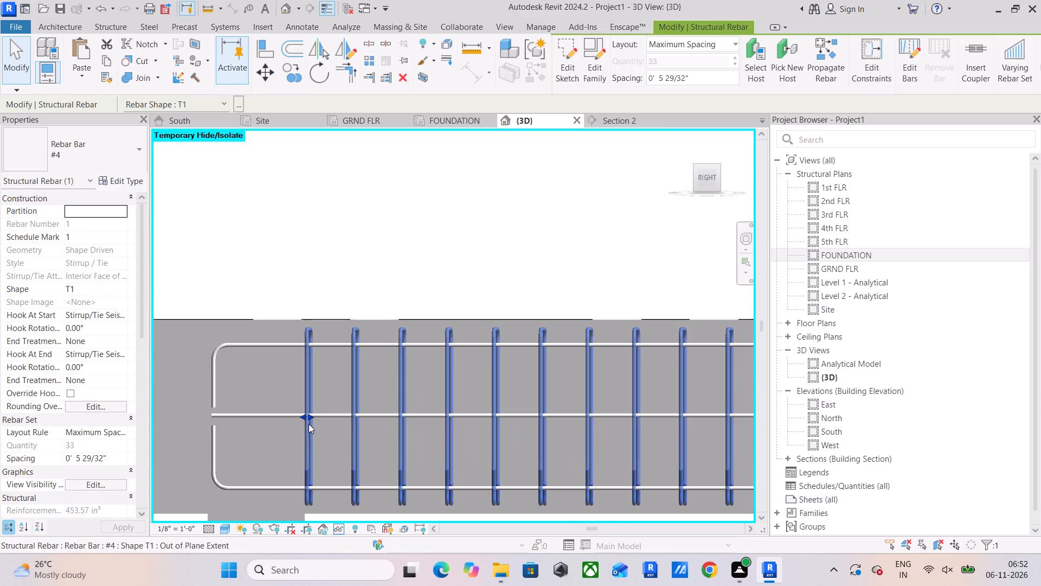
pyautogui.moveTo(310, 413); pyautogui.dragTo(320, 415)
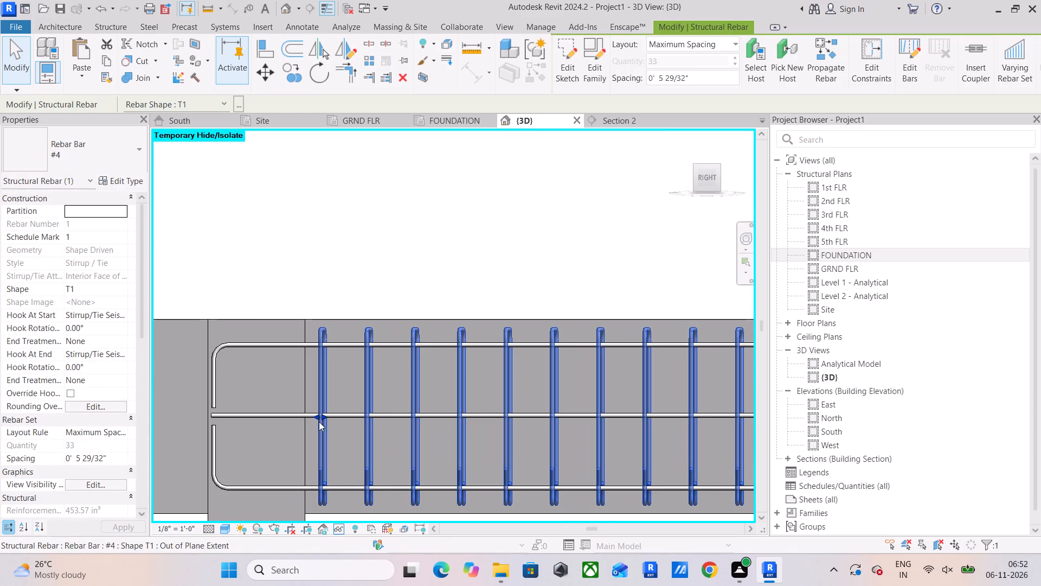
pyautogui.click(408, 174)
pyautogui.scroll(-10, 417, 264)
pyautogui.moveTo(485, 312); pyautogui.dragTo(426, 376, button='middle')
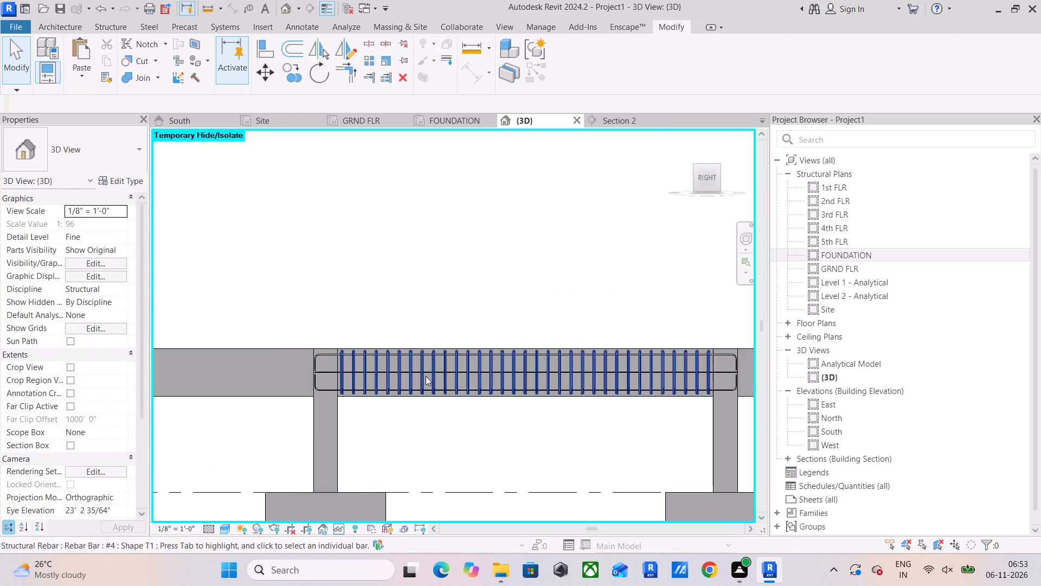
# Undo the recent stirrup and overlapping-bar edits, back to before the straight middle bars were shortened at the column.
pyautogui.scroll(-3, 427, 376)
pyautogui.moveTo(496, 389); pyautogui.dragTo(414, 428, button='middle')
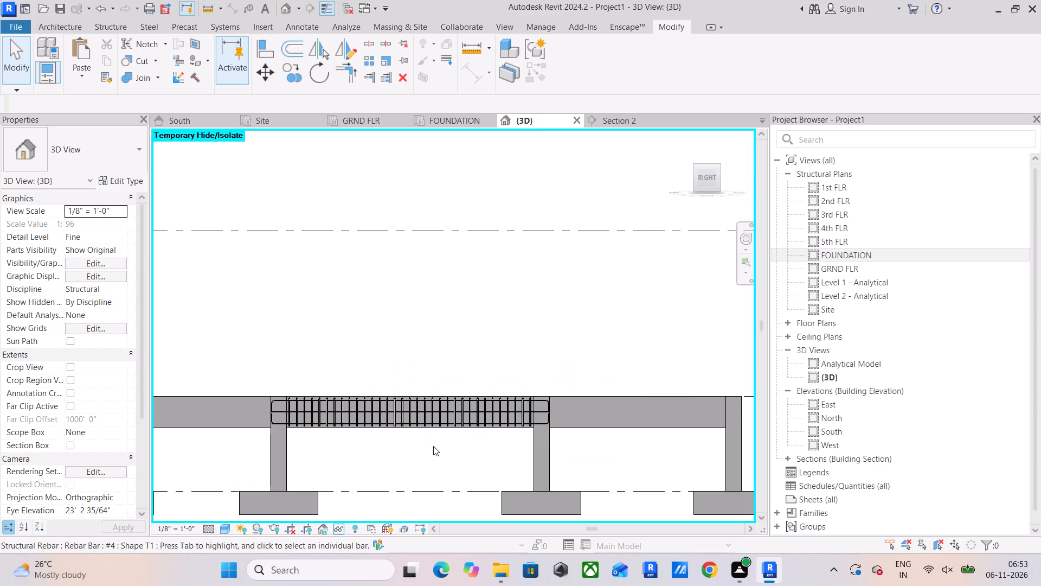
pyautogui.scroll(-3, 435, 436)
pyautogui.keyDown('shift'); pyautogui.moveTo(435, 436); pyautogui.dragTo(536, 498, button='middle'); pyautogui.keyUp('shift')
pyautogui.moveTo(428, 406); pyautogui.dragTo(498, 503, button='middle')
pyautogui.moveTo(500, 496); pyautogui.dragTo(646, 483, button='middle')
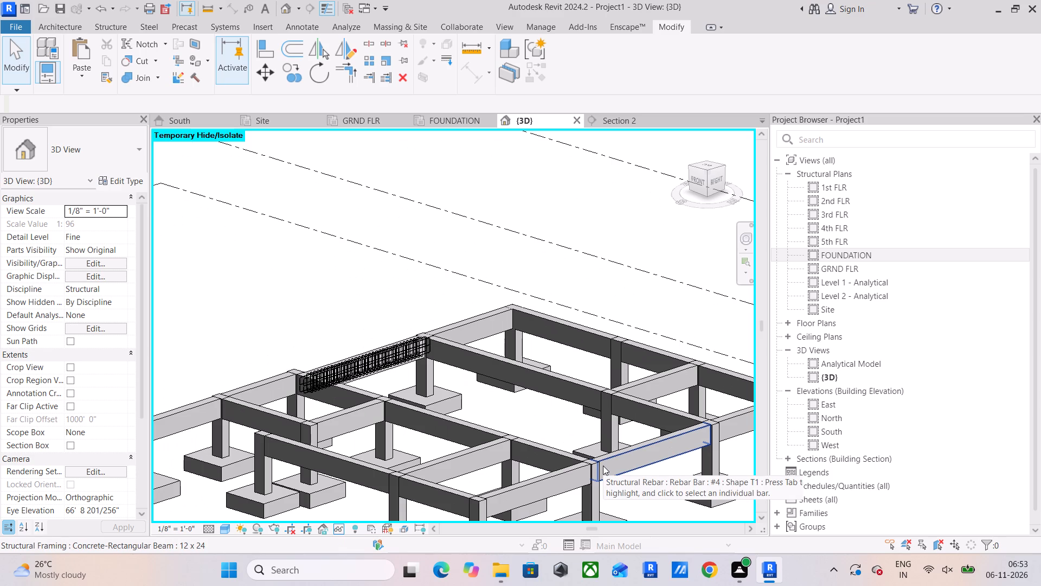
pyautogui.hotkey('ctrl', 'z')
pyautogui.hotkey('ctrl', 'z')
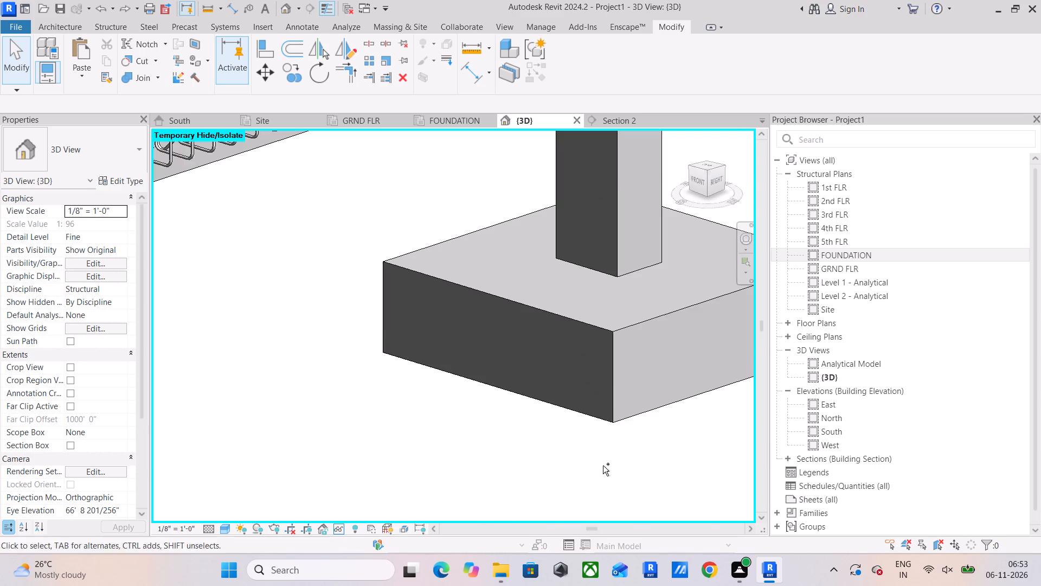
pyautogui.hotkey('ctrl', 'z')
pyautogui.hotkey('ctrl', 'z')
pyautogui.hotkey('ctrl', 'z')
pyautogui.hotkey('ctrl', 'z')
pyautogui.hotkey('ctrl', 'z')
pyautogui.hotkey('ctrl', 'z')
pyautogui.hotkey('ctrl', 'z')
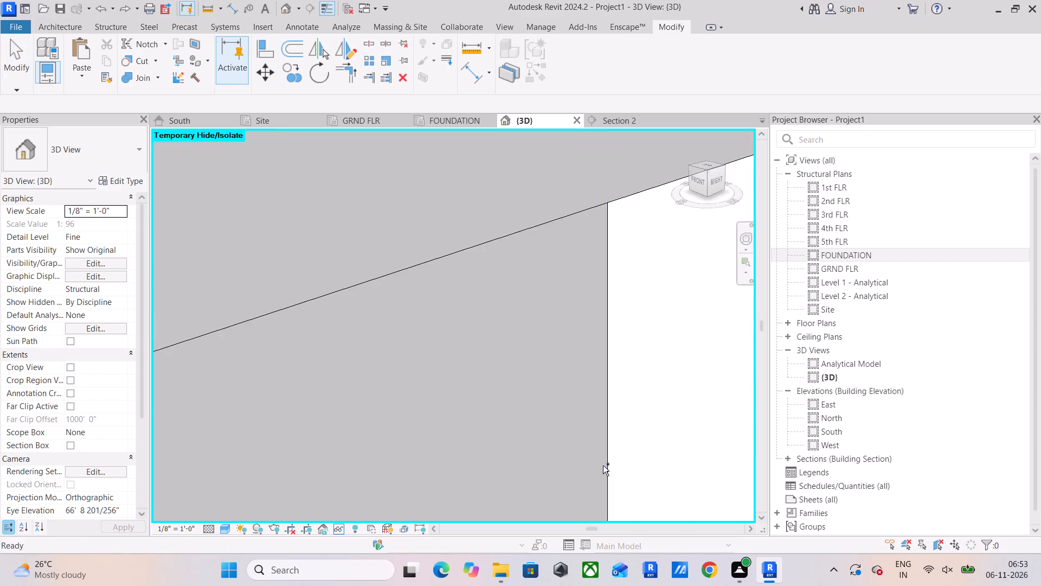
pyautogui.hotkey('ctrl', 'z')
pyautogui.hotkey('ctrl', 'z')
pyautogui.hotkey('ctrl', 'z')
pyautogui.hotkey('ctrl', 'z')
pyautogui.hotkey('ctrl', 'z')
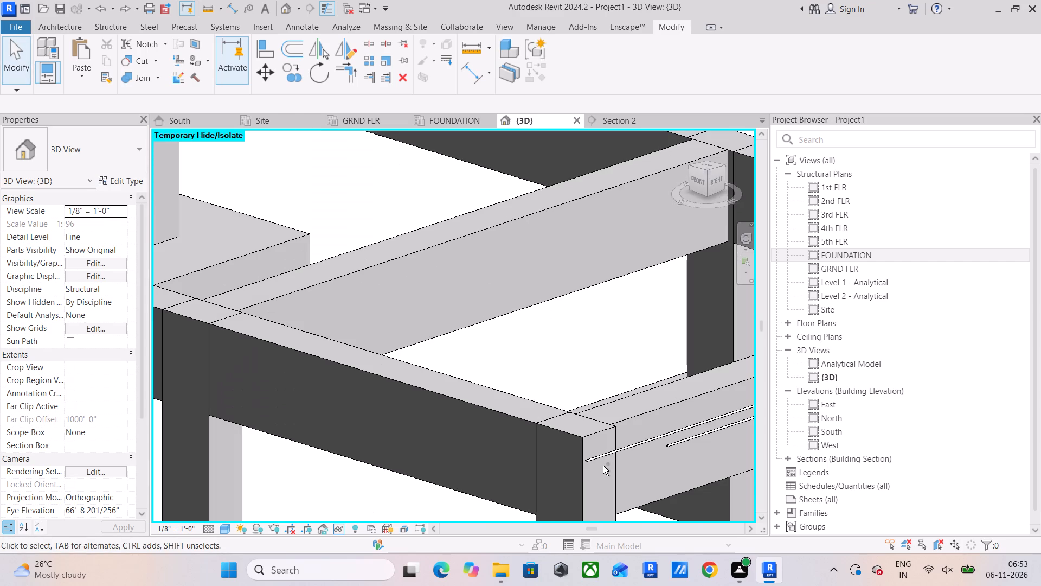
# Redo the most recently undone middle bar edits one at a time, checking the bars at the column.
pyautogui.scroll(-9, 603, 458)
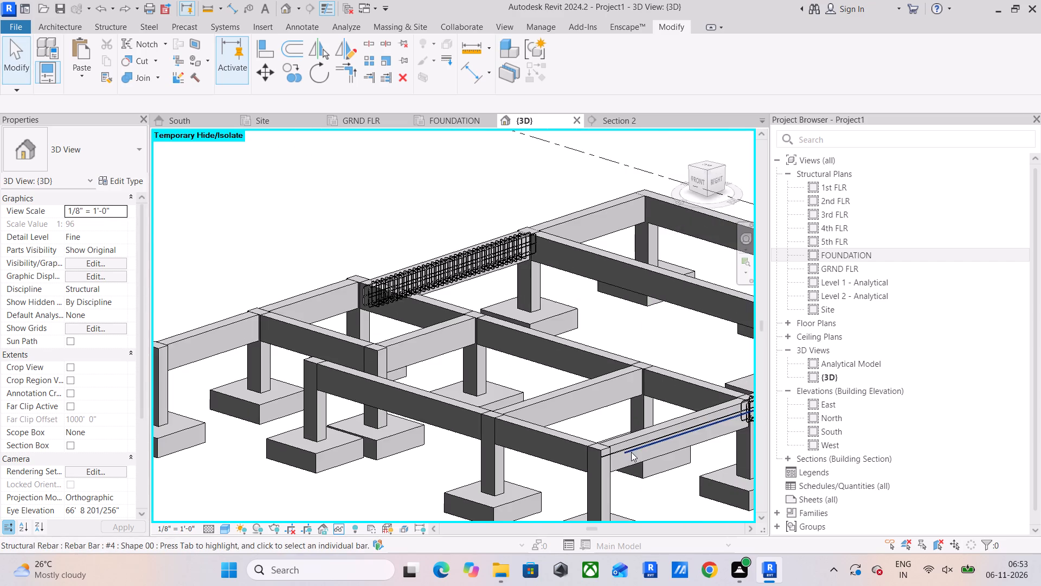
pyautogui.keyDown('shift'); pyautogui.moveTo(628, 452); pyautogui.dragTo(510, 432, button='middle'); pyautogui.keyUp('shift')
pyautogui.moveTo(575, 443); pyautogui.dragTo(349, 341, button='middle')
pyautogui.scroll(-3, 344, 336)
pyautogui.keyDown('shift'); pyautogui.moveTo(401, 374); pyautogui.dragTo(423, 366, button='middle'); pyautogui.keyUp('shift')
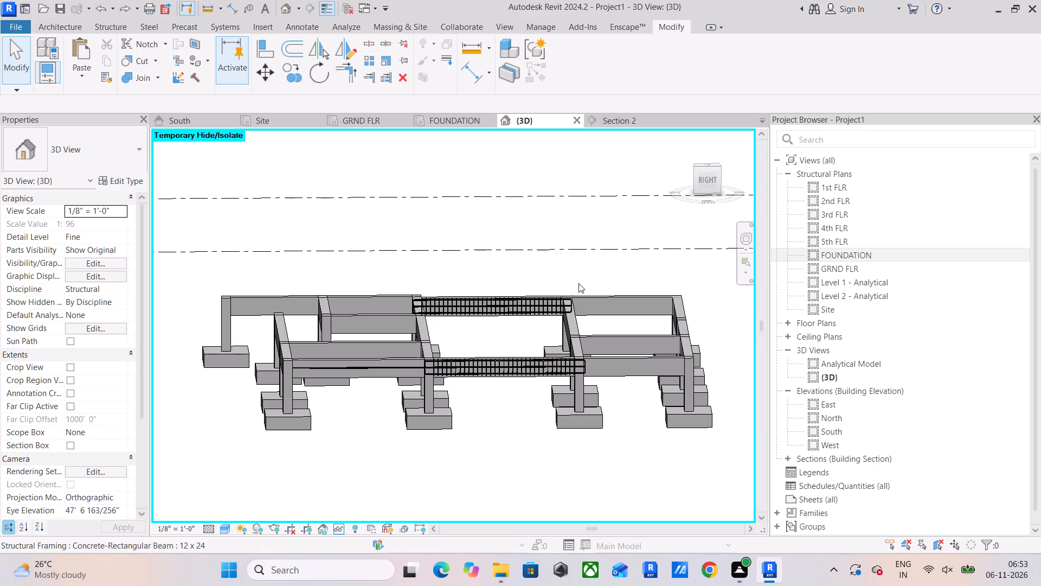
pyautogui.scroll(2, 313, 371)
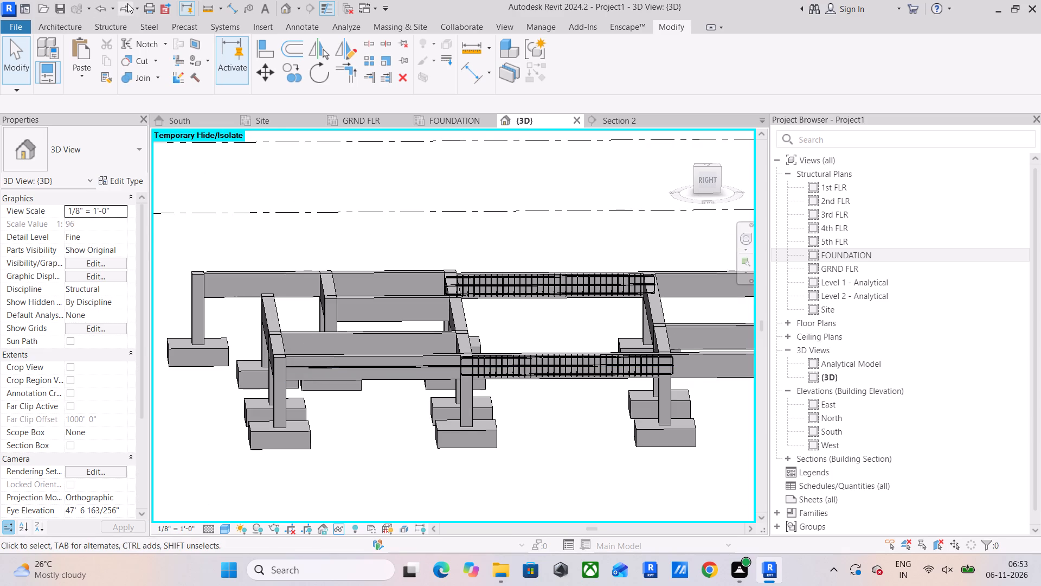
pyautogui.click(127, 5)
pyautogui.scroll(-9, 339, 274)
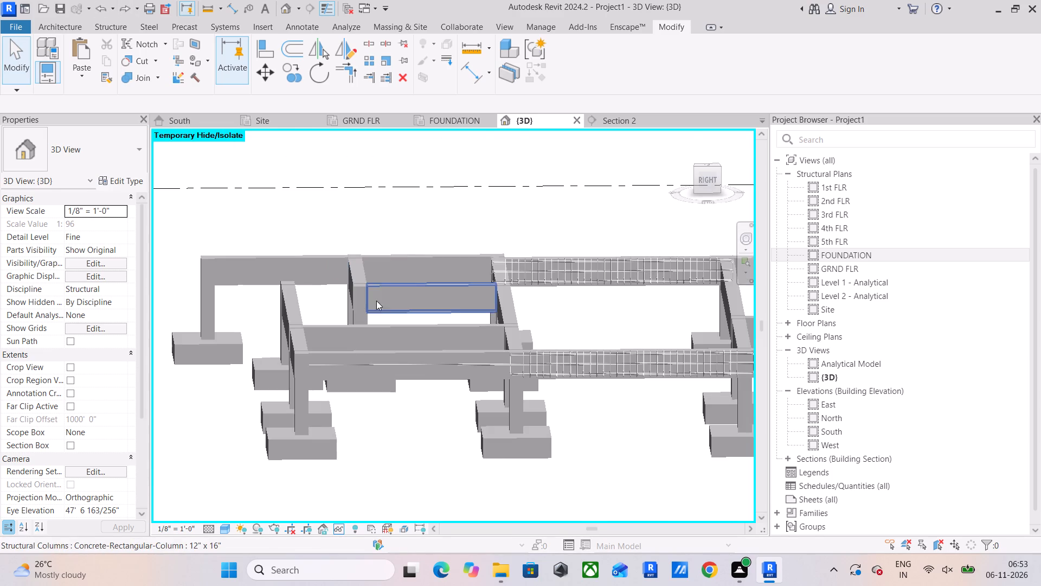
pyautogui.click(125, 4)
pyautogui.scroll(-9, 358, 295)
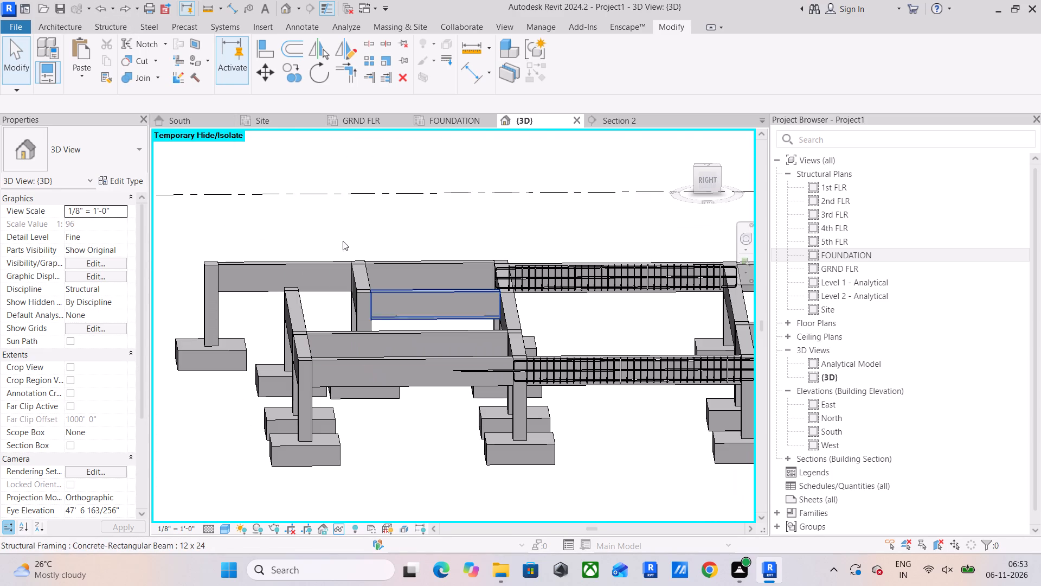
pyautogui.click(115, 11)
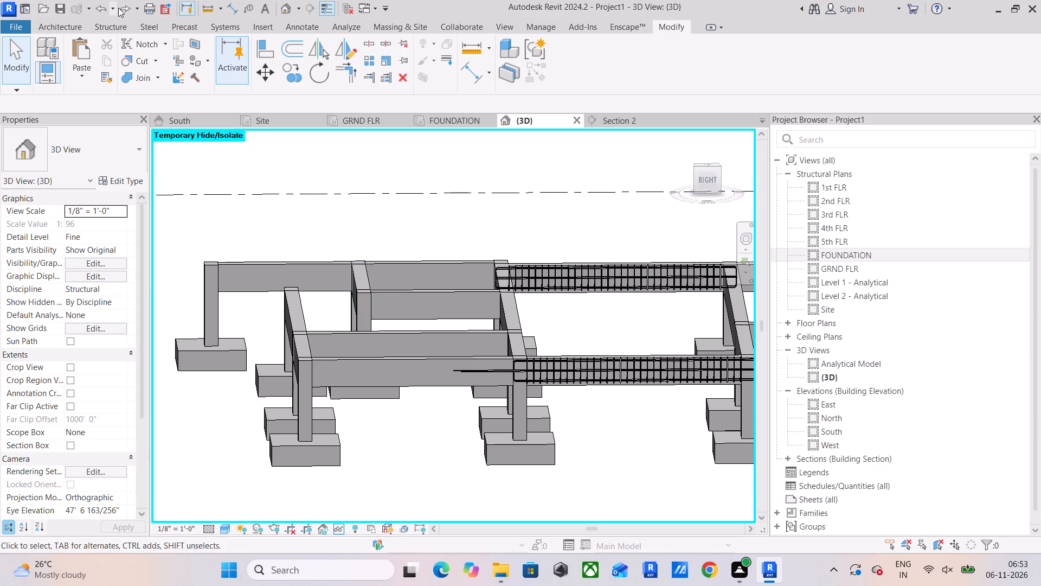
pyautogui.click(122, 5)
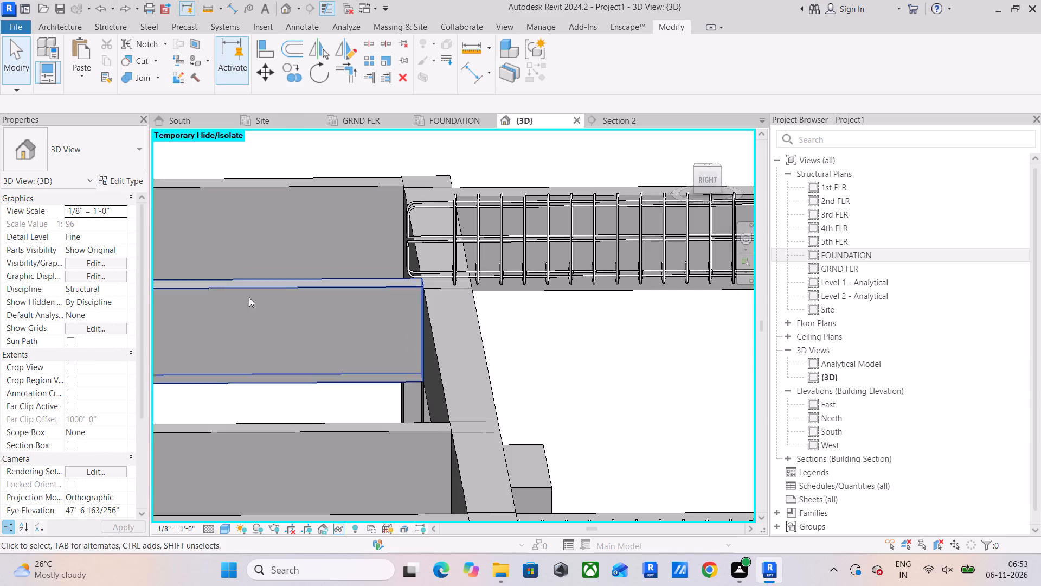
pyautogui.scroll(-9, 250, 304)
pyautogui.scroll(5, 320, 386)
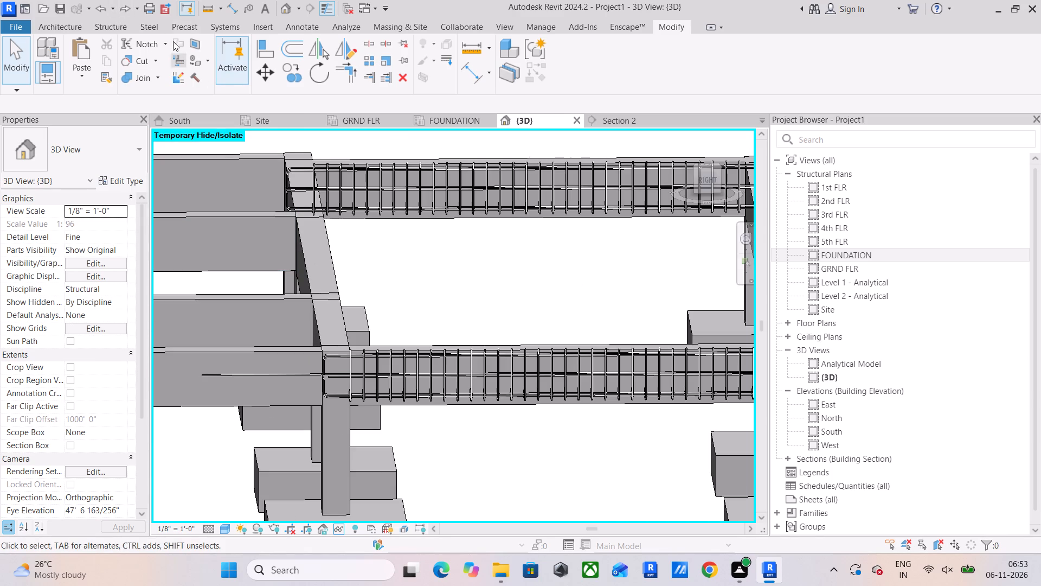
pyautogui.click(124, 11)
# In the Right view, shorten the overlong straight middle bar so it ends just beyond the column's outer face.
pyautogui.scroll(-6, 354, 335)
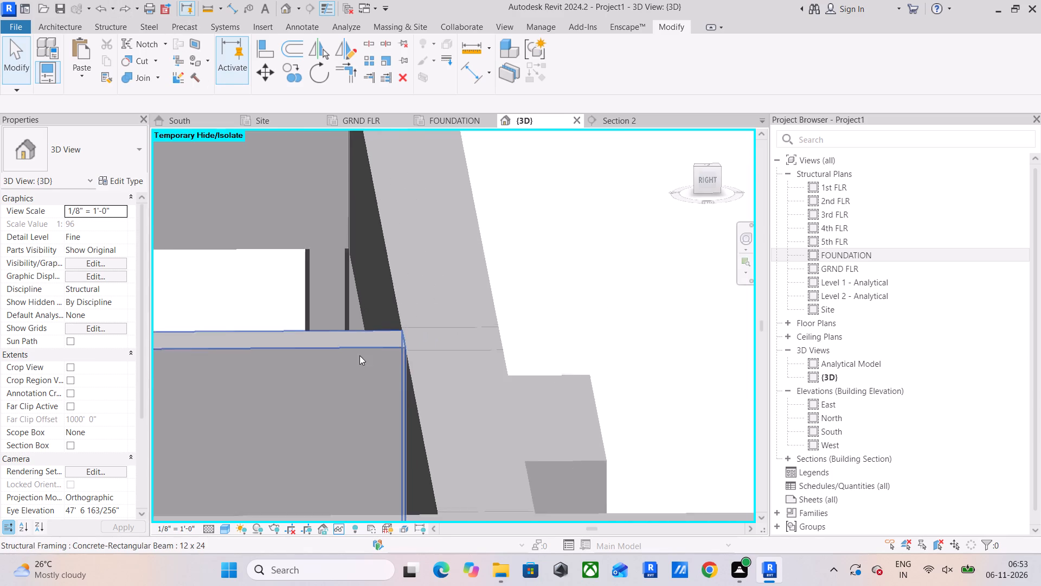
pyautogui.scroll(-7, 359, 355)
pyautogui.moveTo(406, 492); pyautogui.dragTo(376, 394, button='middle')
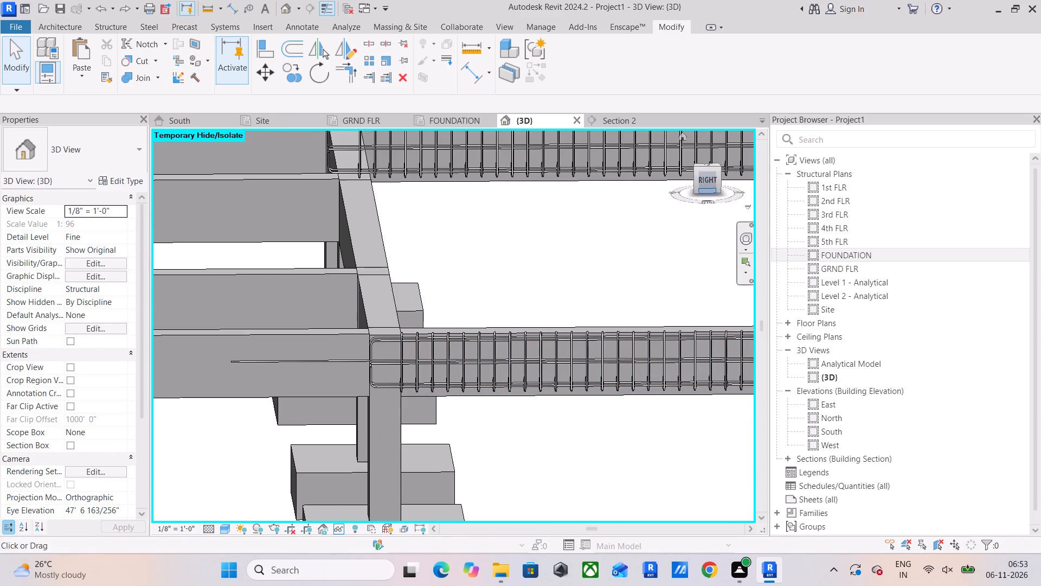
pyautogui.click(708, 184)
pyautogui.scroll(6, 541, 404)
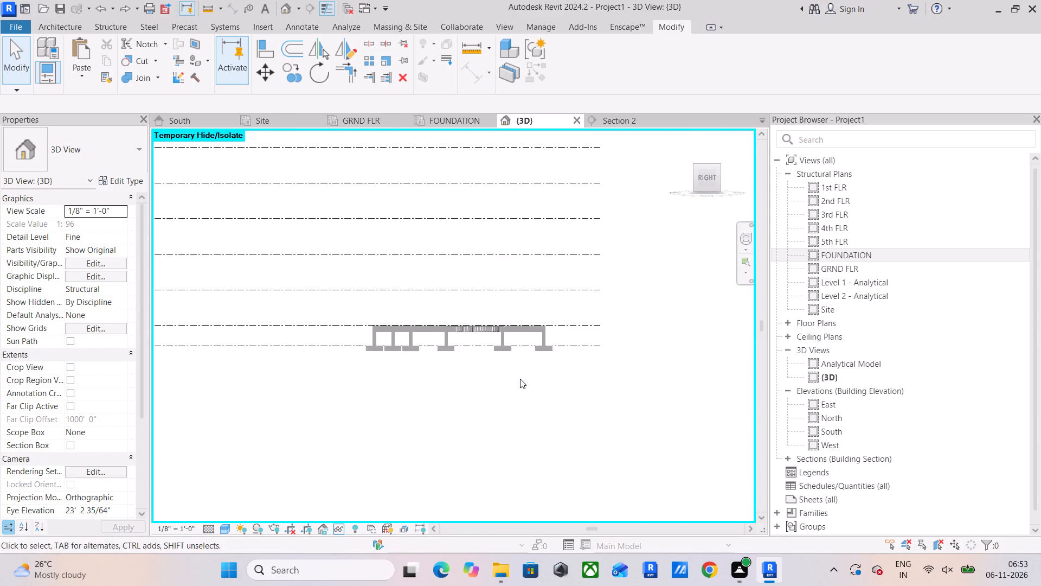
pyautogui.scroll(19, 439, 298)
pyautogui.scroll(4, 327, 329)
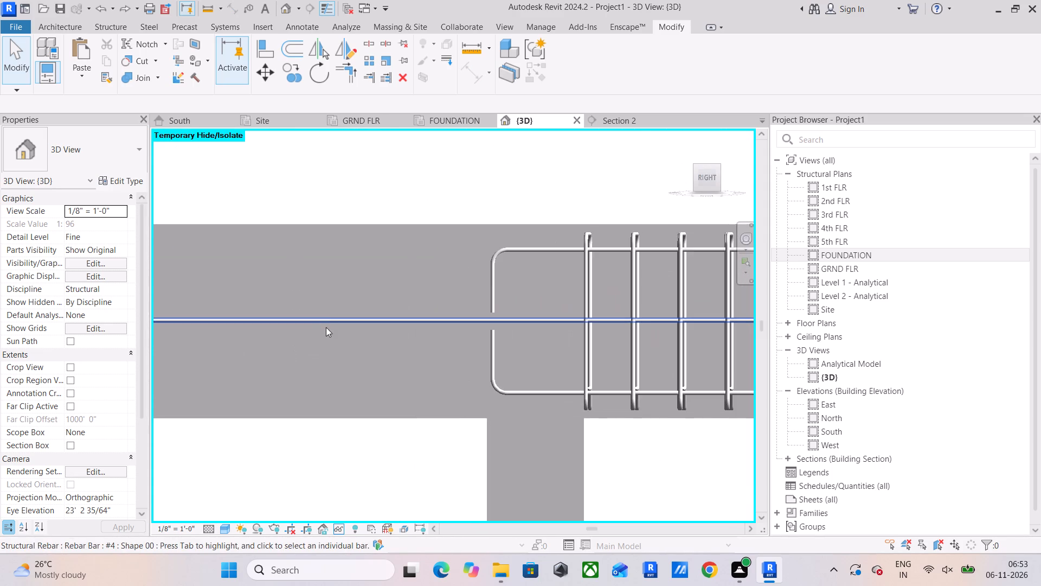
pyautogui.click(329, 318)
pyautogui.scroll(-4, 329, 317)
pyautogui.moveTo(329, 317); pyautogui.dragTo(309, 381, button='middle')
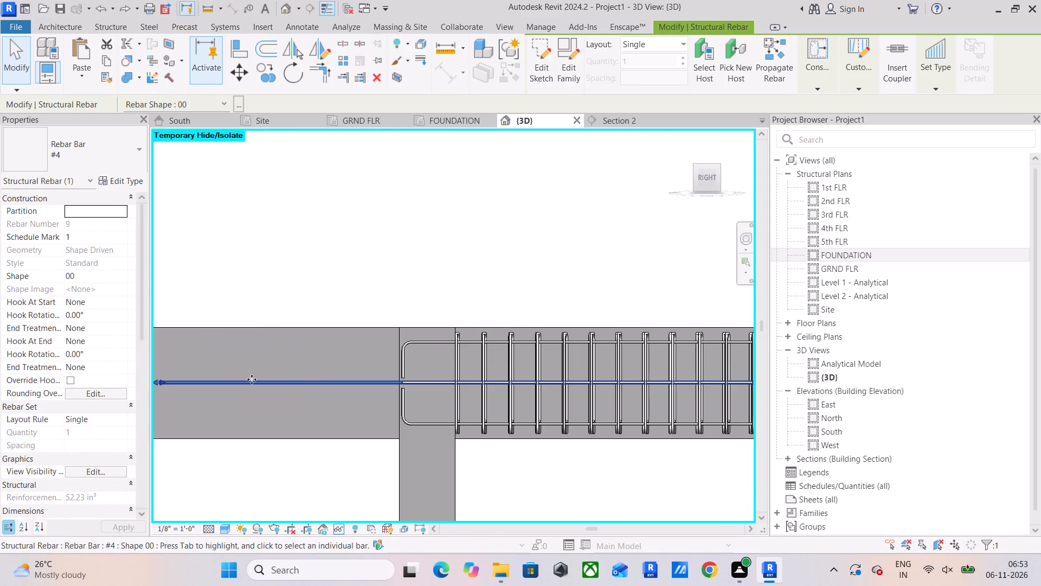
pyautogui.moveTo(159, 381); pyautogui.dragTo(417, 416)
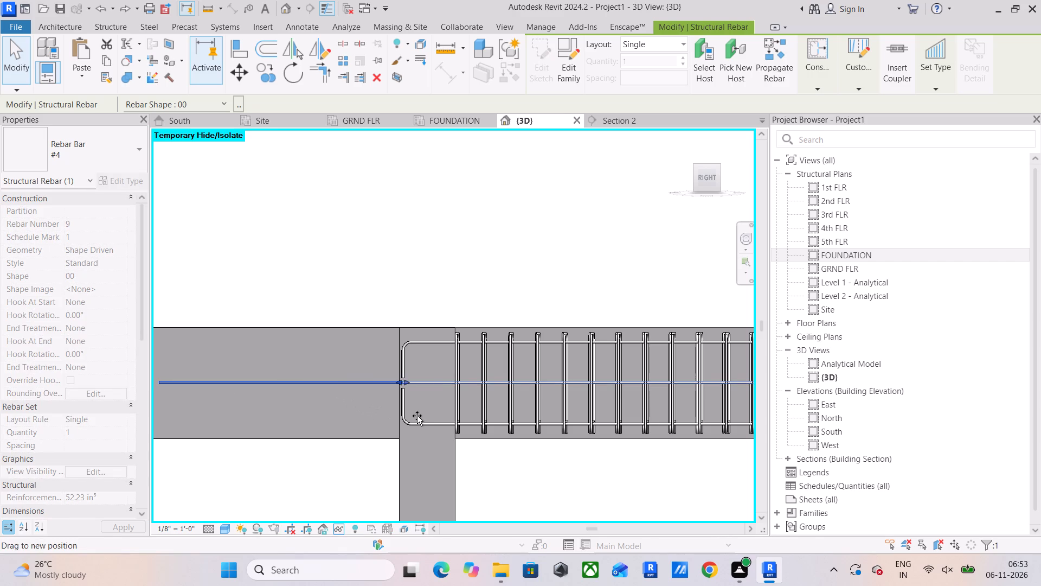
pyautogui.moveTo(417, 416); pyautogui.dragTo(429, 418)
pyautogui.scroll(4, 399, 381)
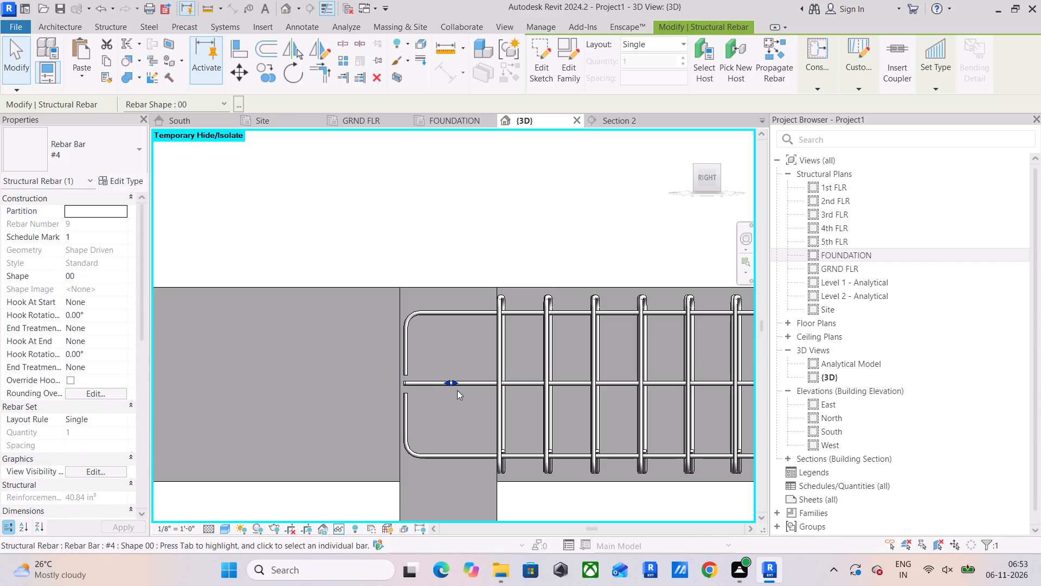
pyautogui.moveTo(446, 382); pyautogui.dragTo(348, 384)
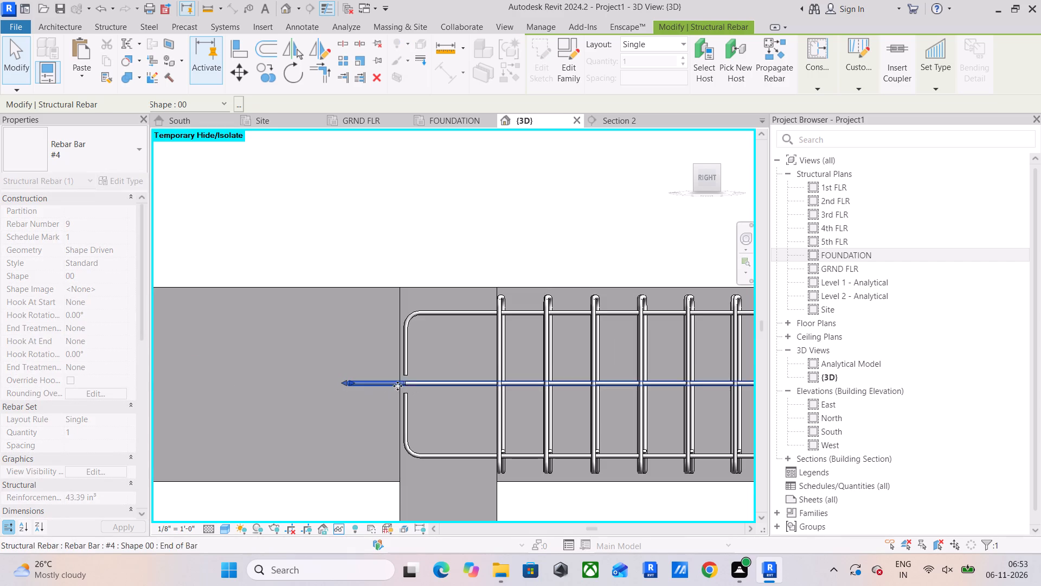
pyautogui.click(427, 407)
# Extend the overlapping straight middle bar's end slightly toward the column's outer face, near the hooked bars' outer edge.
pyautogui.click(431, 386)
pyautogui.scroll(4, 417, 379)
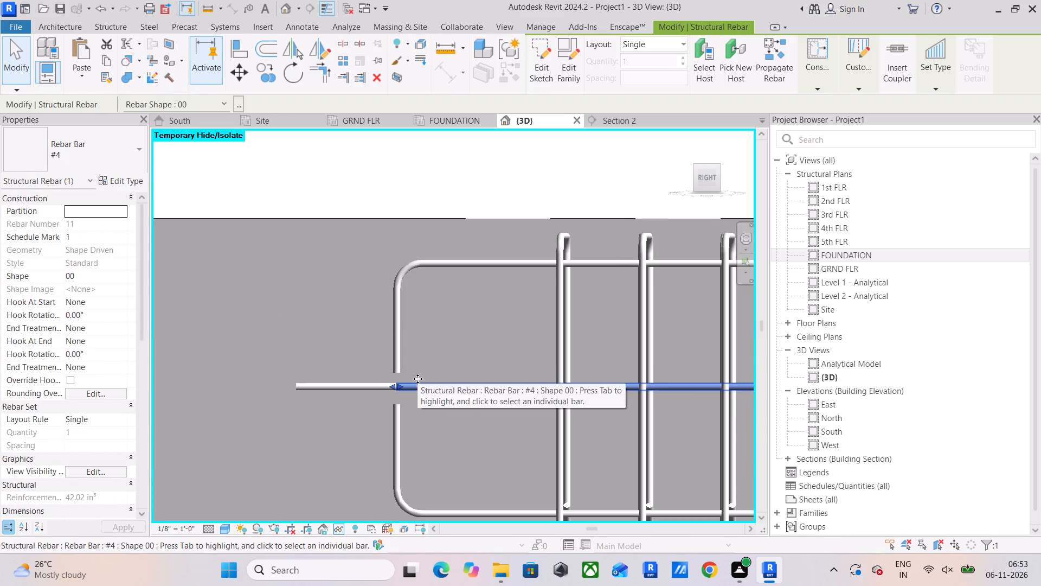
pyautogui.scroll(9, 414, 380)
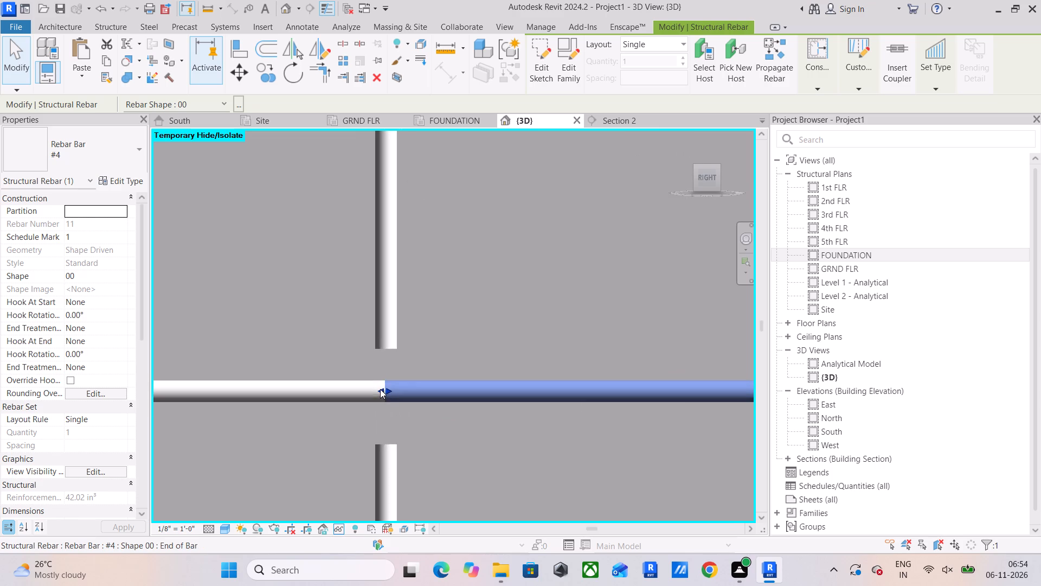
pyautogui.scroll(3, 380, 389)
pyautogui.moveTo(384, 392); pyautogui.dragTo(380, 394)
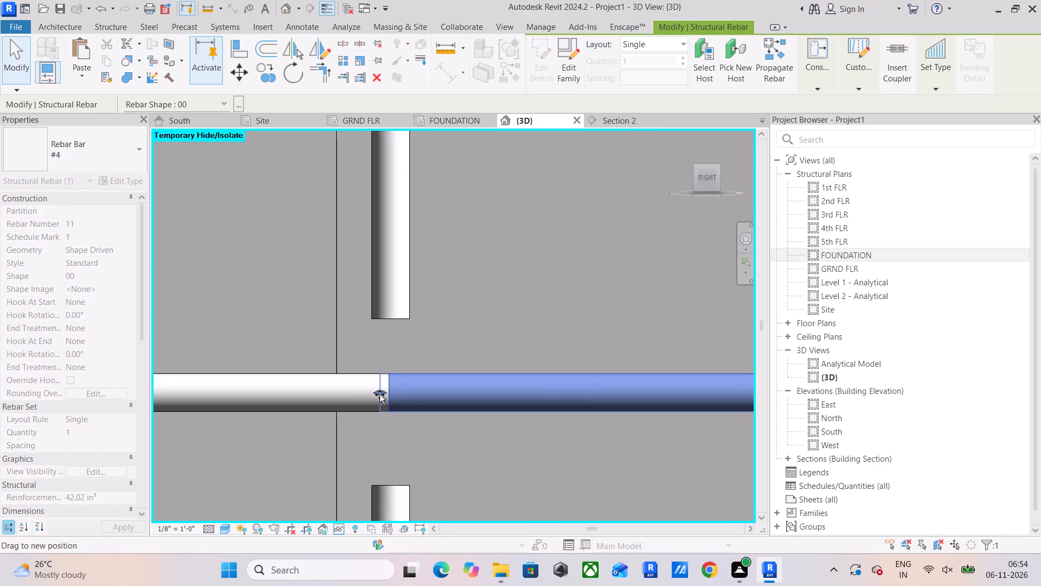
pyautogui.moveTo(380, 394); pyautogui.dragTo(376, 398)
pyautogui.click(309, 405)
pyautogui.click(267, 399)
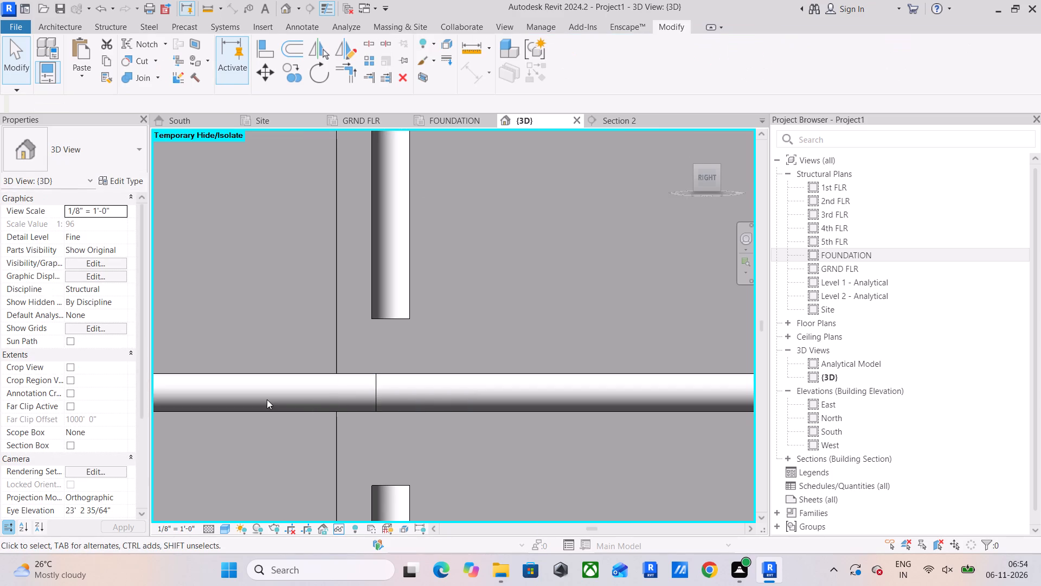
# Shorten the overlong straight middle bar so it ends inside the column, near the hooked bars' outer edge.
pyautogui.click(253, 376)
pyautogui.scroll(-12, 253, 376)
pyautogui.moveTo(253, 376); pyautogui.dragTo(390, 402, button='middle')
pyautogui.scroll(3, 335, 404)
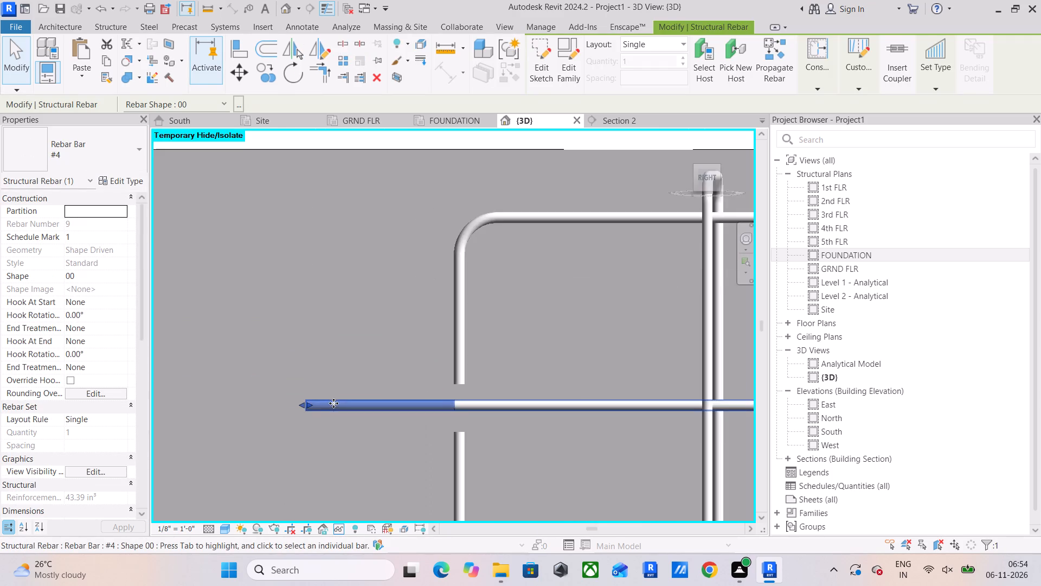
pyautogui.scroll(1, 333, 403)
pyautogui.moveTo(304, 404); pyautogui.dragTo(470, 426)
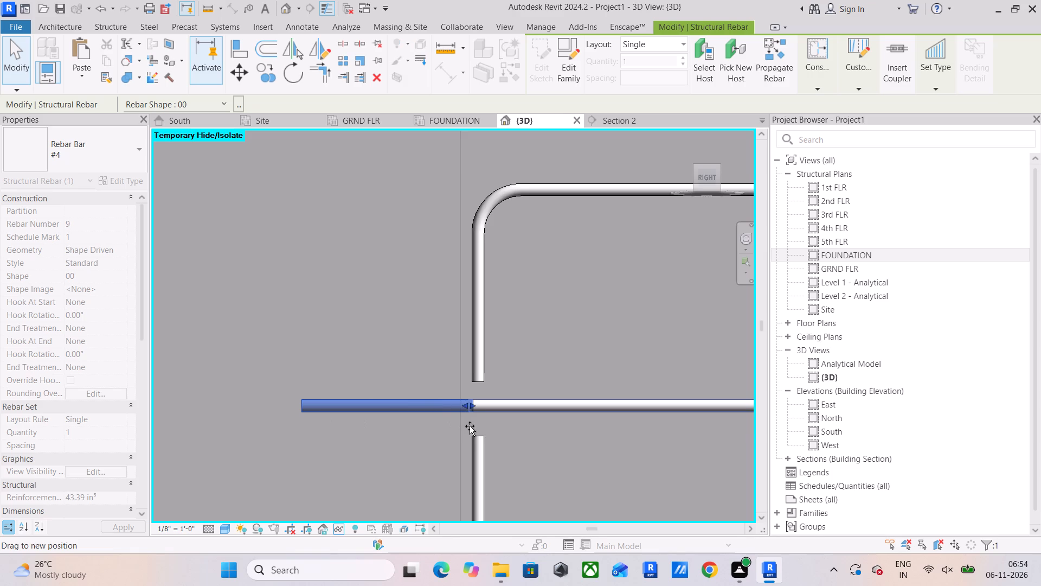
pyautogui.moveTo(470, 426); pyautogui.dragTo(481, 426)
# Fine-tune the ends of the overlapping straight middle bars to line up at the hooked bars' outer edge.
pyautogui.scroll(9, 478, 404)
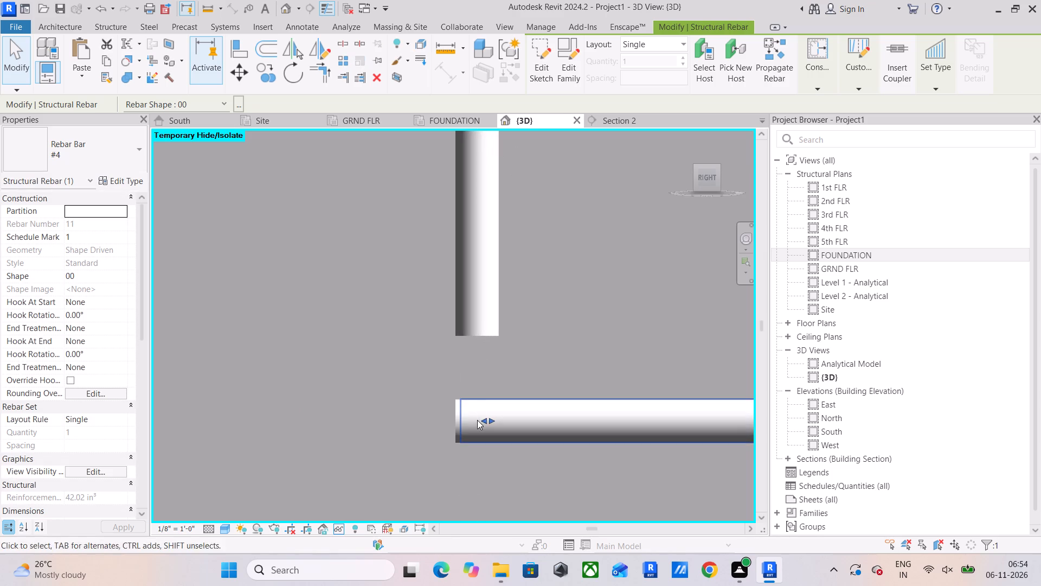
pyautogui.moveTo(484, 419); pyautogui.dragTo(462, 433)
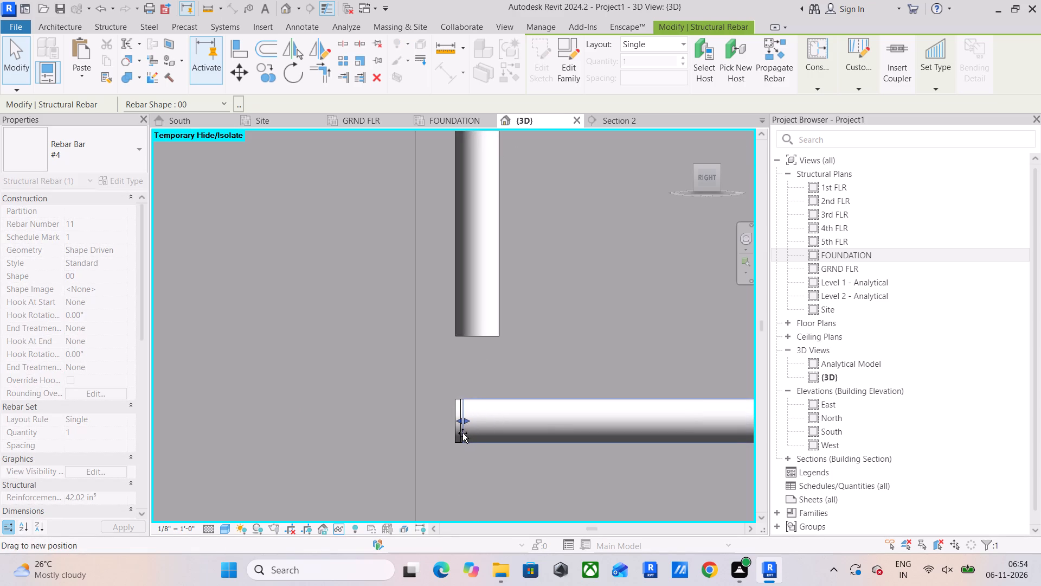
pyautogui.moveTo(462, 433); pyautogui.dragTo(461, 437)
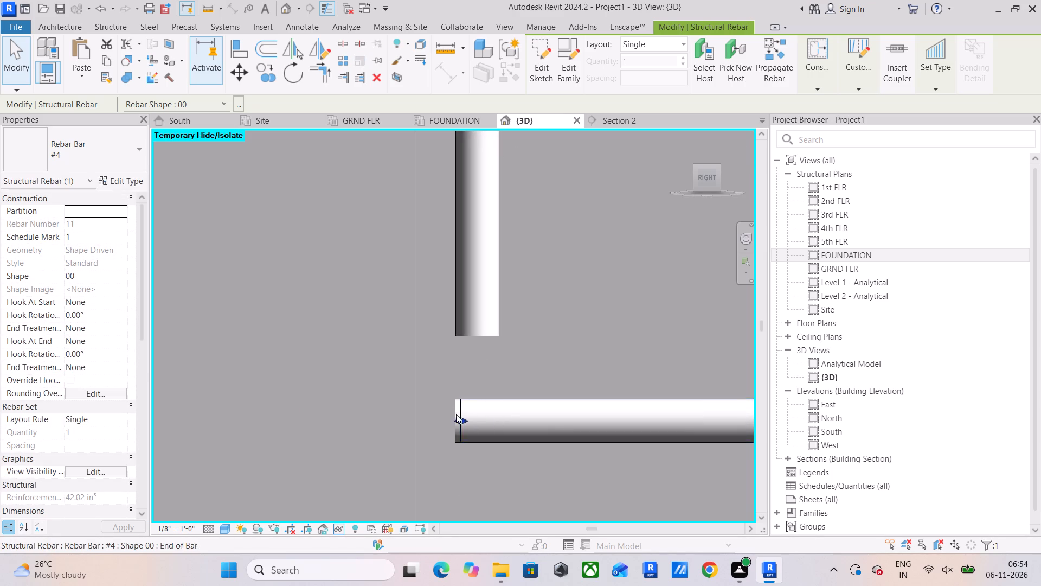
pyautogui.click(452, 403)
pyautogui.scroll(4, 457, 421)
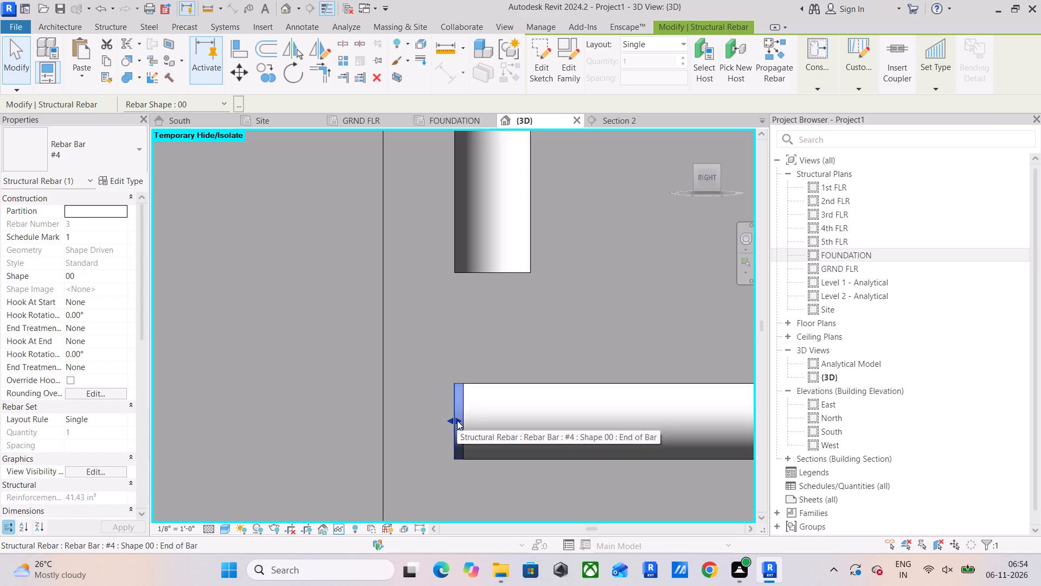
pyautogui.moveTo(457, 421); pyautogui.dragTo(464, 425)
pyautogui.click(452, 396)
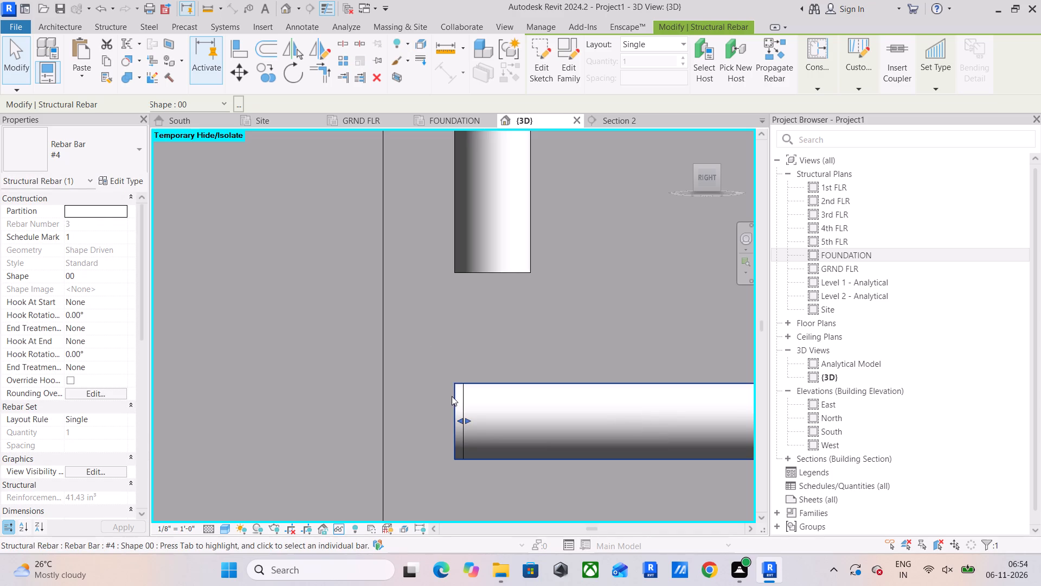
pyautogui.moveTo(458, 418); pyautogui.dragTo(463, 420)
pyautogui.click(445, 341)
# At the beam's opposite end, shift the offset T1 stirrup set onto the neighbouring stirrup set.
pyautogui.scroll(-9, 445, 341)
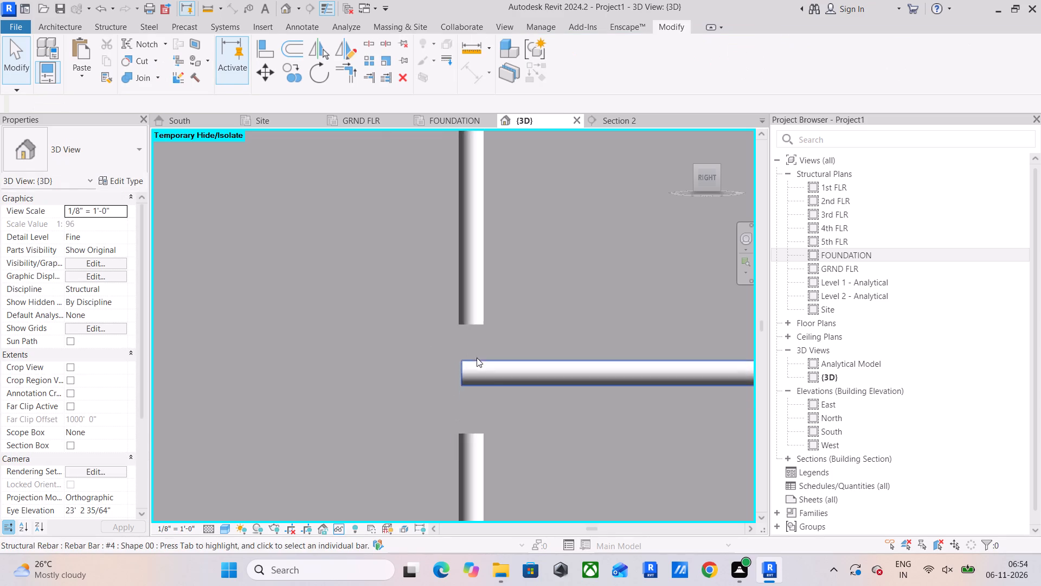
pyautogui.scroll(-8, 477, 358)
pyautogui.scroll(-9, 557, 381)
pyautogui.moveTo(580, 384); pyautogui.dragTo(320, 376, button='middle')
pyautogui.scroll(-3, 492, 375)
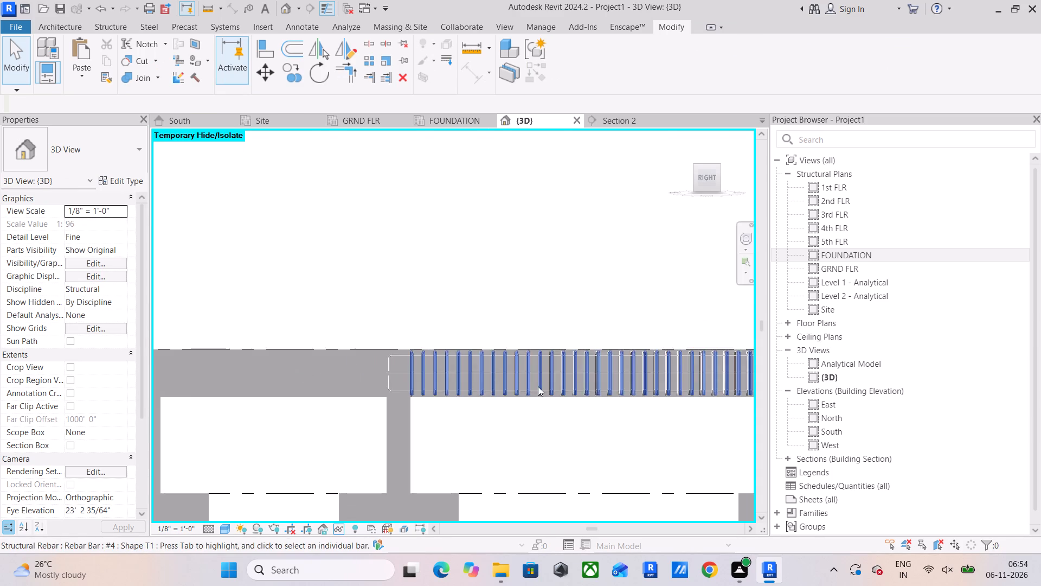
pyautogui.scroll(-3, 538, 386)
pyautogui.moveTo(637, 394); pyautogui.dragTo(343, 405, button='middle')
pyautogui.scroll(15, 529, 377)
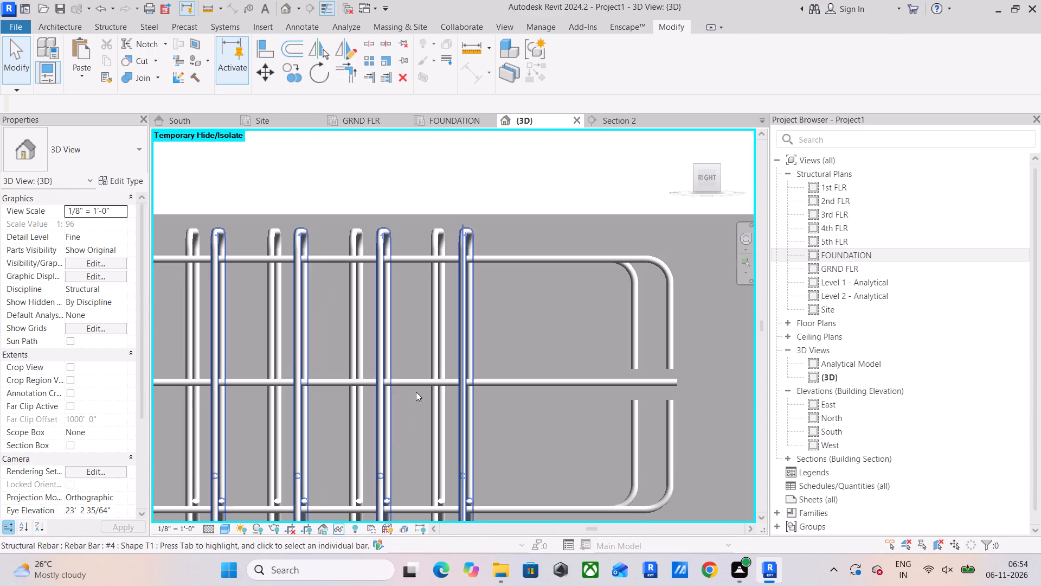
pyautogui.click(442, 335)
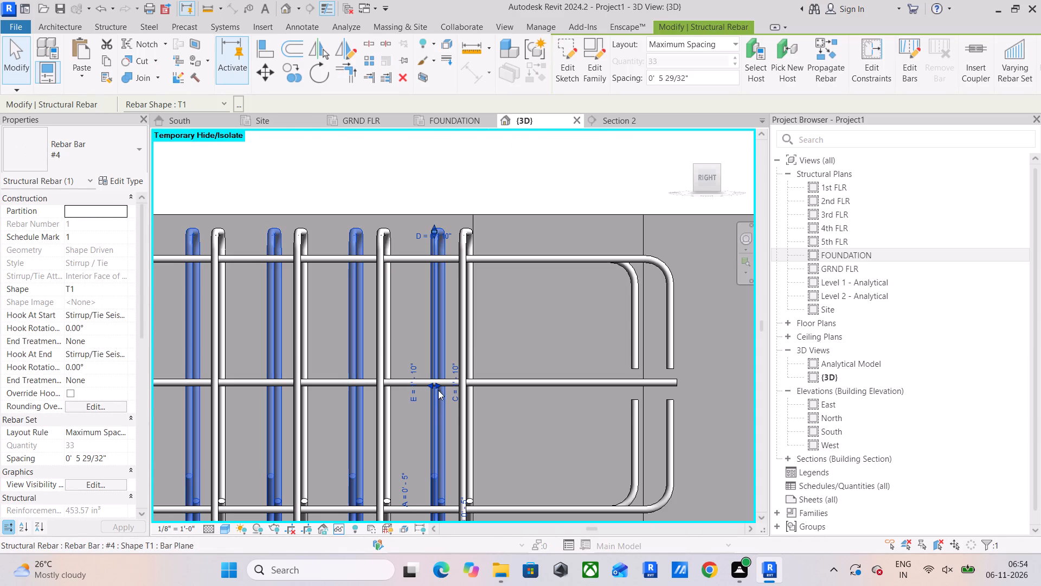
pyautogui.moveTo(438, 385); pyautogui.dragTo(456, 392)
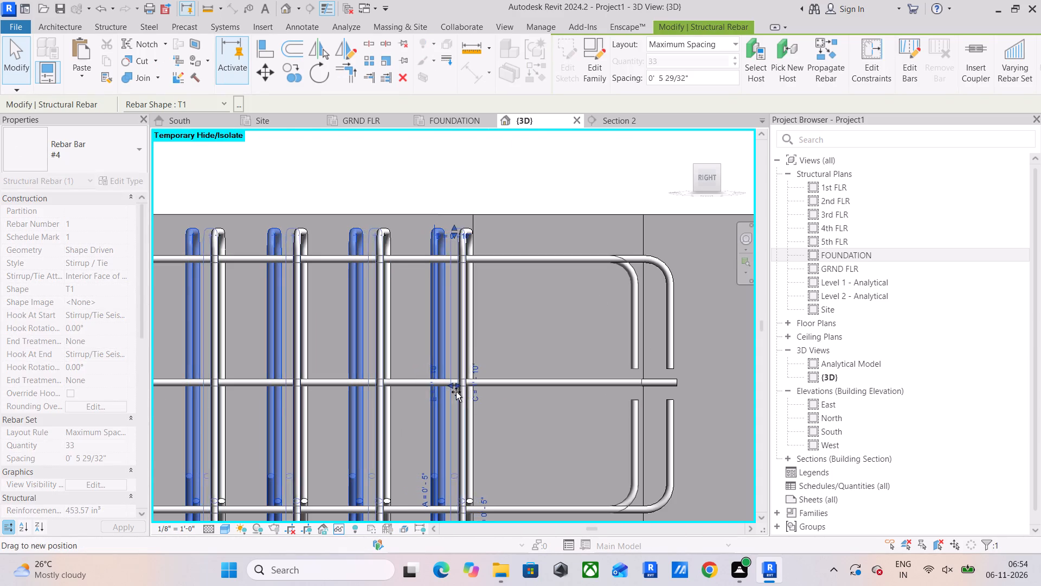
pyautogui.moveTo(456, 392); pyautogui.dragTo(461, 392)
pyautogui.click(531, 319)
# Align the upper and lower hooked bars projecting past the column with the vertical legs of the hooked bars inside it.
pyautogui.moveTo(563, 329); pyautogui.dragTo(544, 339, button='middle')
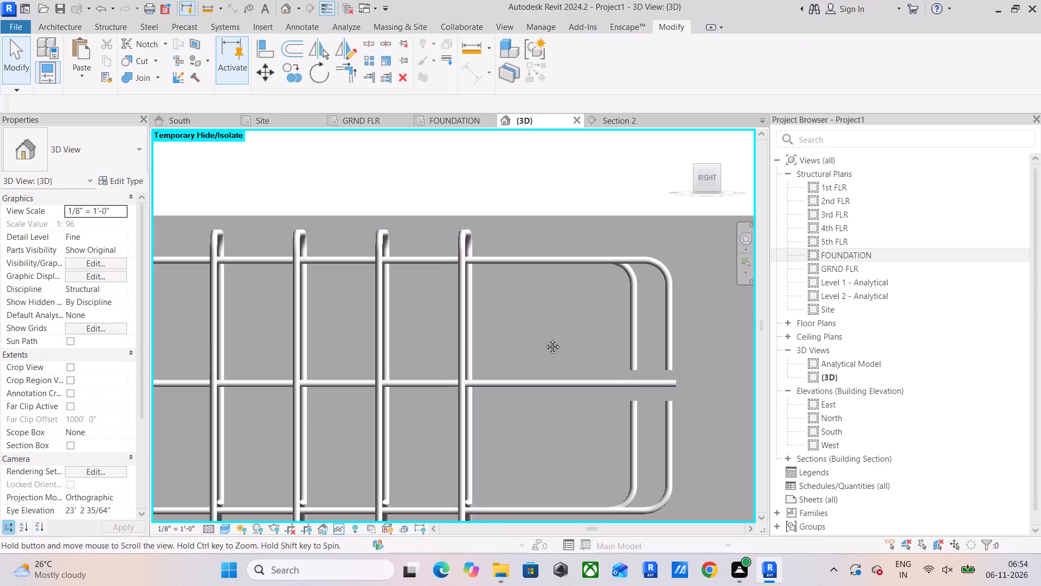
pyautogui.moveTo(544, 339); pyautogui.dragTo(496, 354, button='middle')
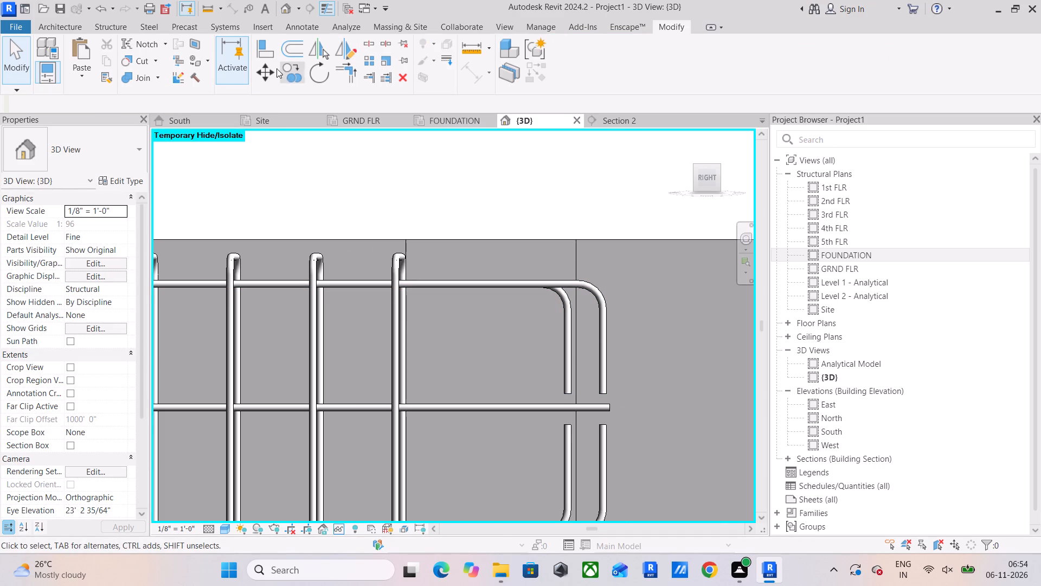
pyautogui.click(267, 53)
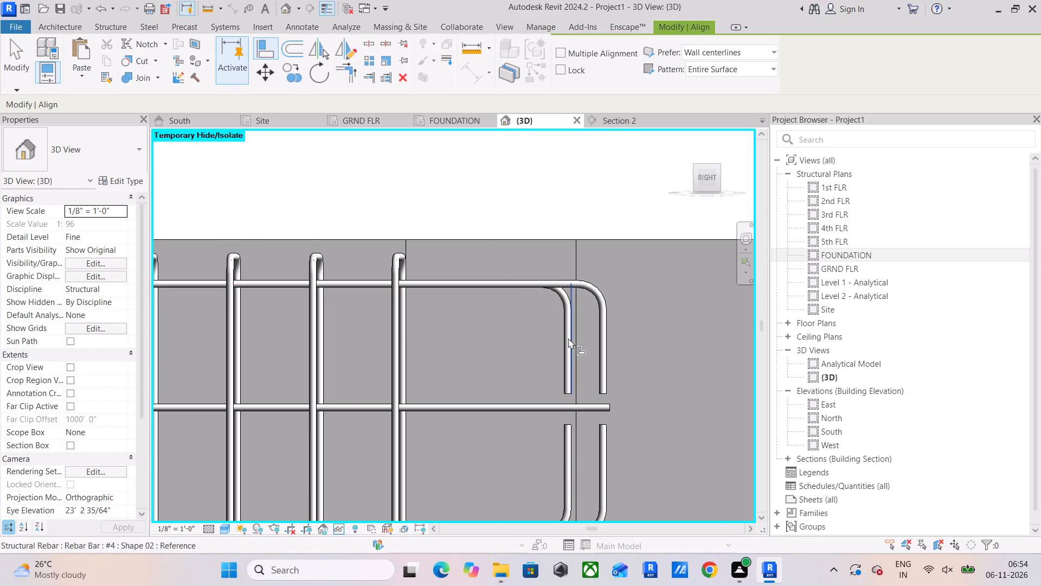
pyautogui.click(568, 338)
pyautogui.click(609, 349)
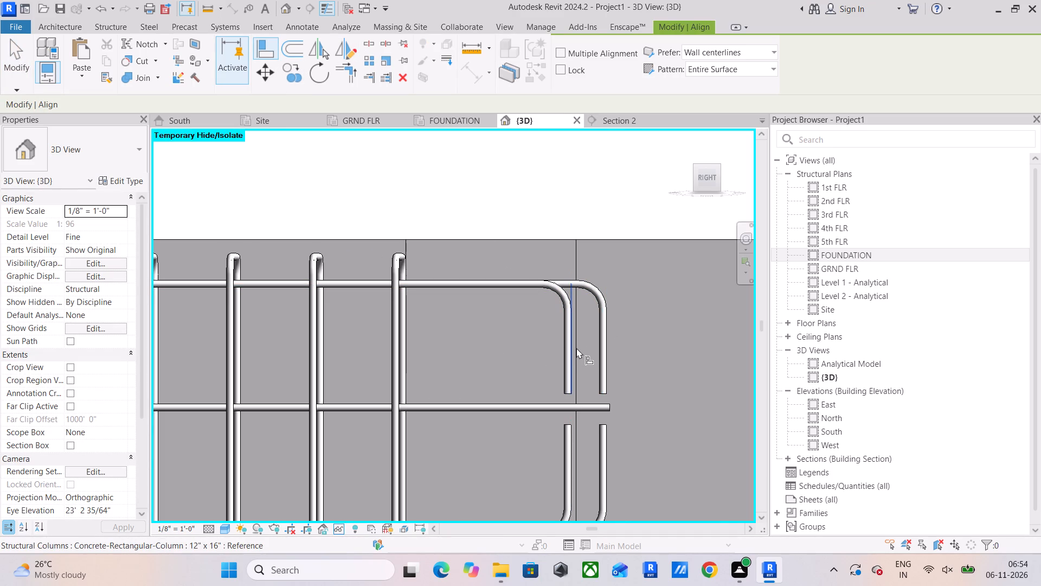
pyautogui.click(574, 346)
pyautogui.click(611, 345)
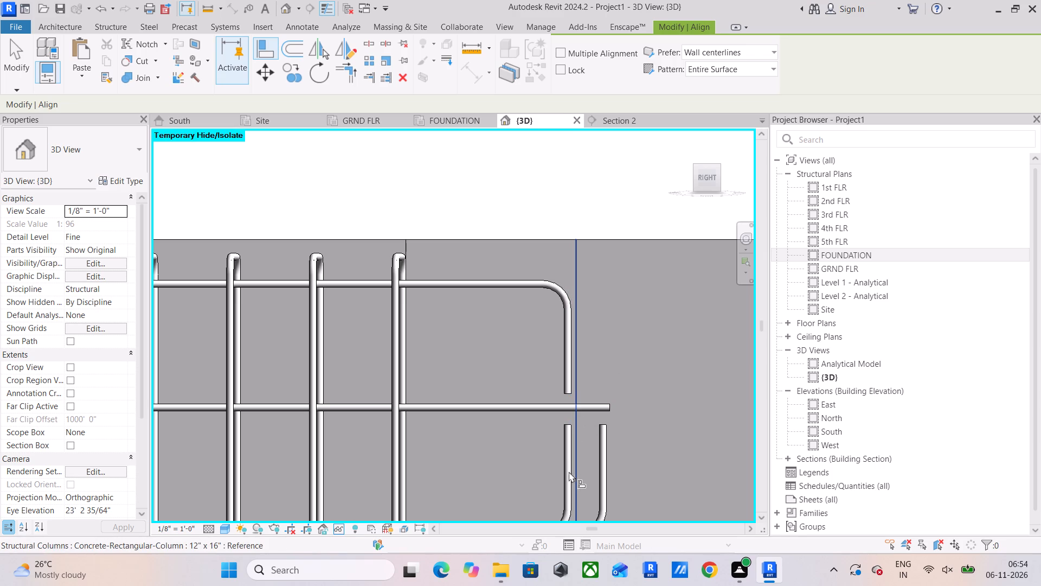
pyautogui.click(573, 458)
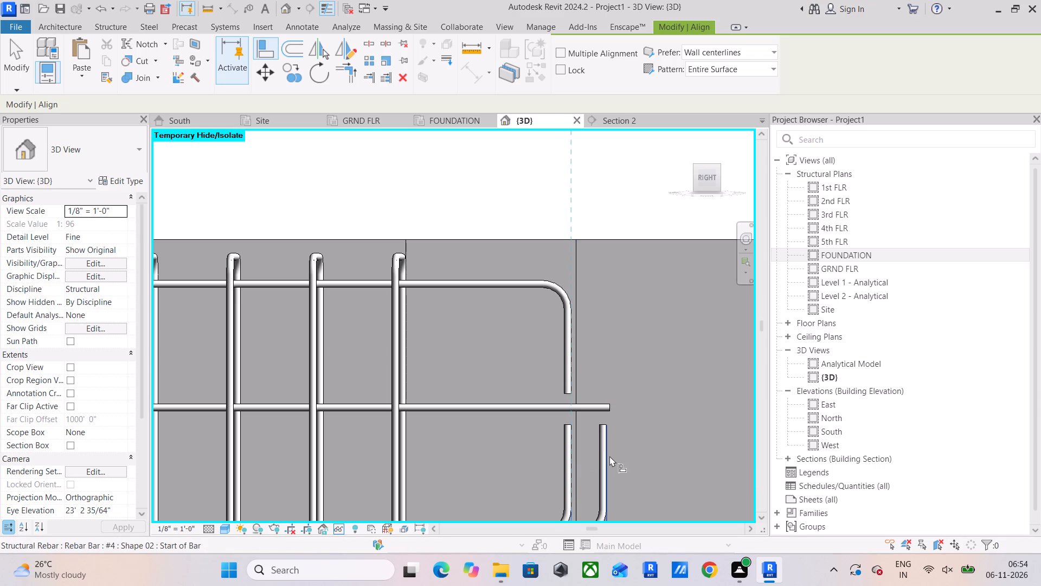
pyautogui.click(611, 453)
pyautogui.click(571, 453)
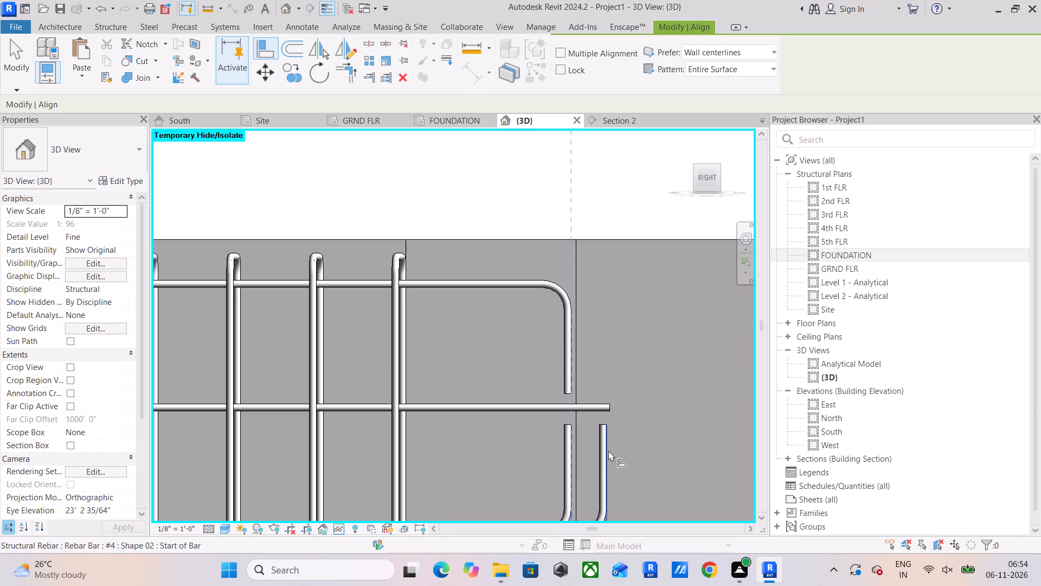
pyautogui.click(608, 450)
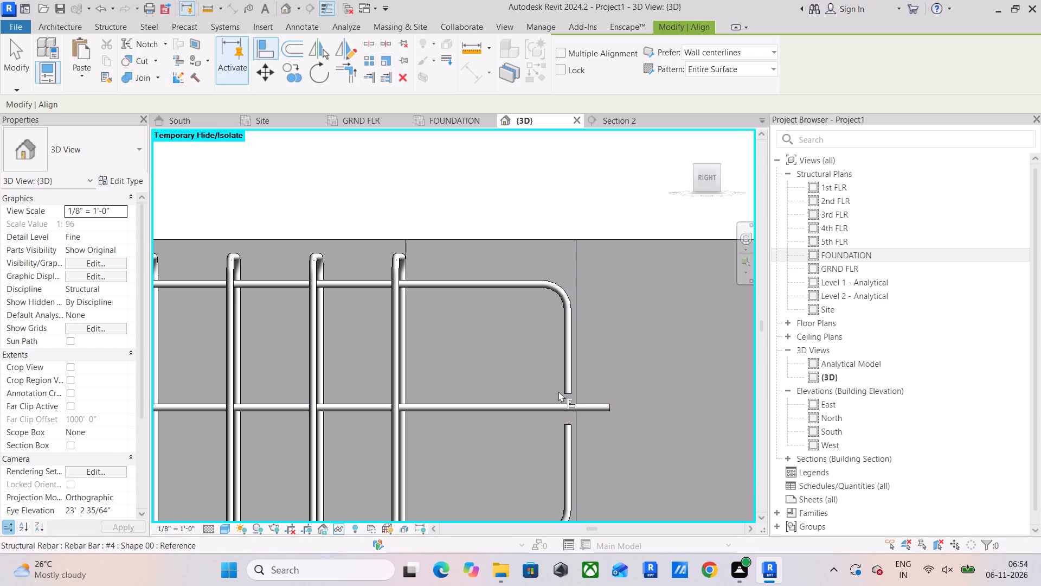
pyautogui.press('Escape')
pyautogui.press('Escape')
pyautogui.press('Escape')
# Shorten one overlapping straight middle bar at this end to just inside the column's outer face, near the hooked bars' edge.
pyautogui.click(580, 404)
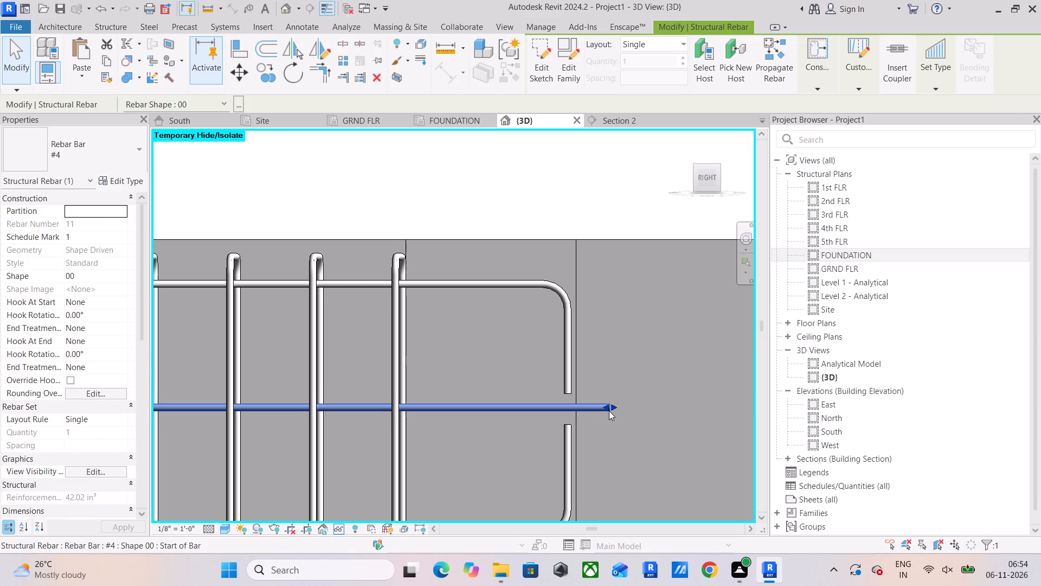
pyautogui.moveTo(609, 411); pyautogui.dragTo(570, 424)
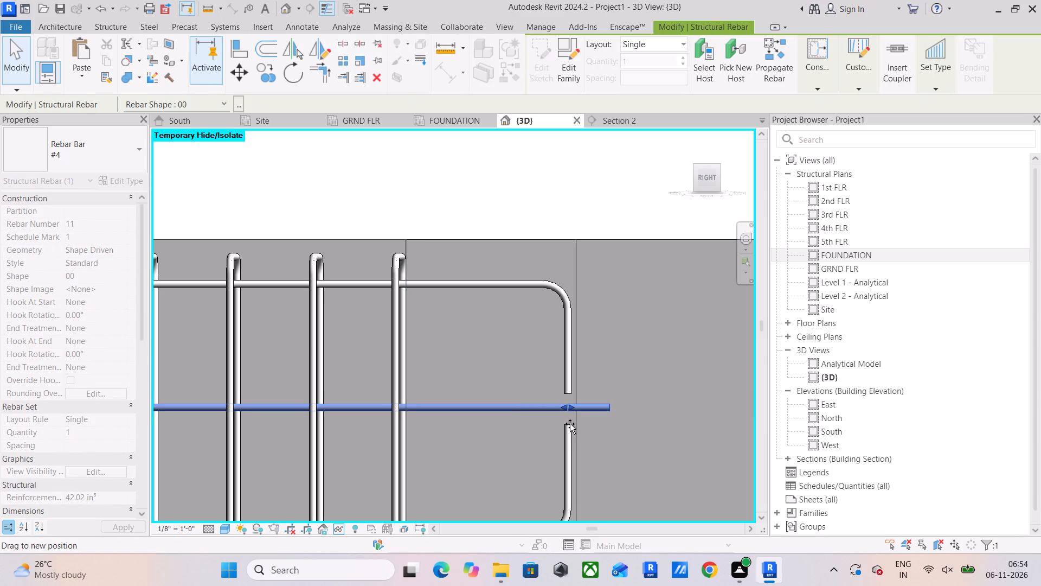
pyautogui.moveTo(570, 424); pyautogui.dragTo(572, 423)
pyautogui.scroll(3, 575, 420)
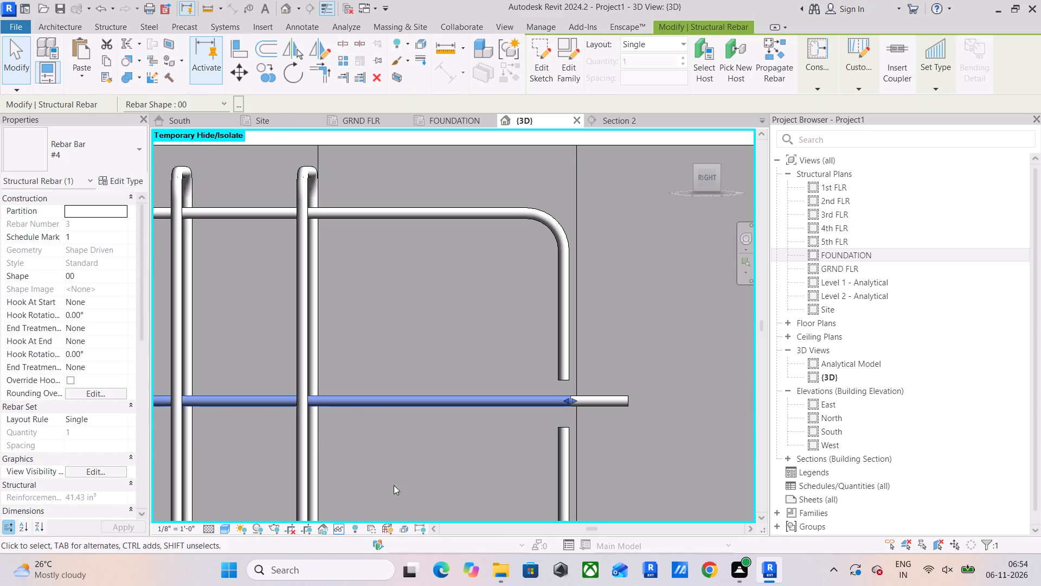
# Set the 3D view's visual style to Hidden Line.
pyautogui.click(218, 529)
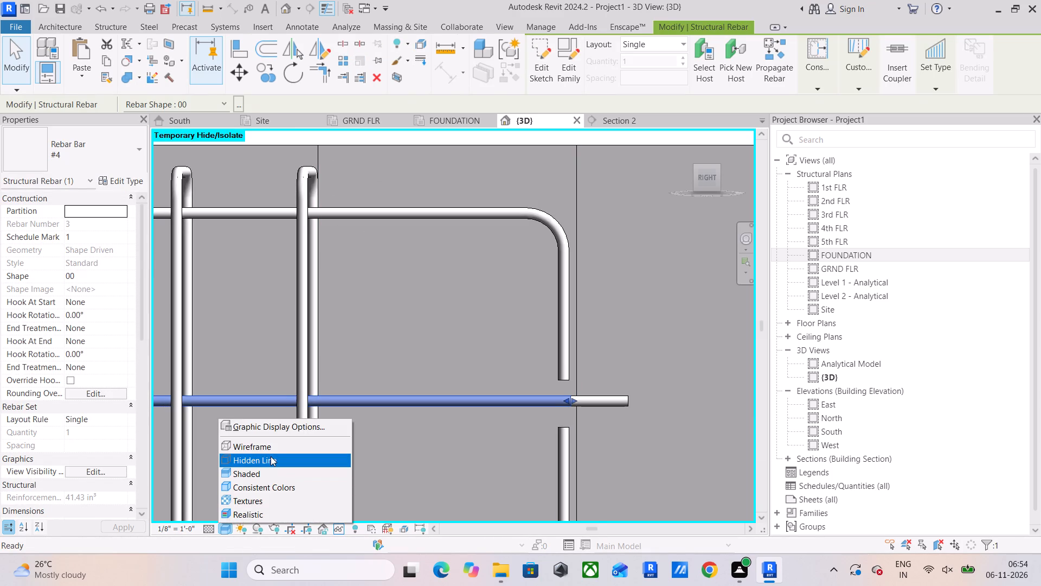
pyautogui.click(271, 456)
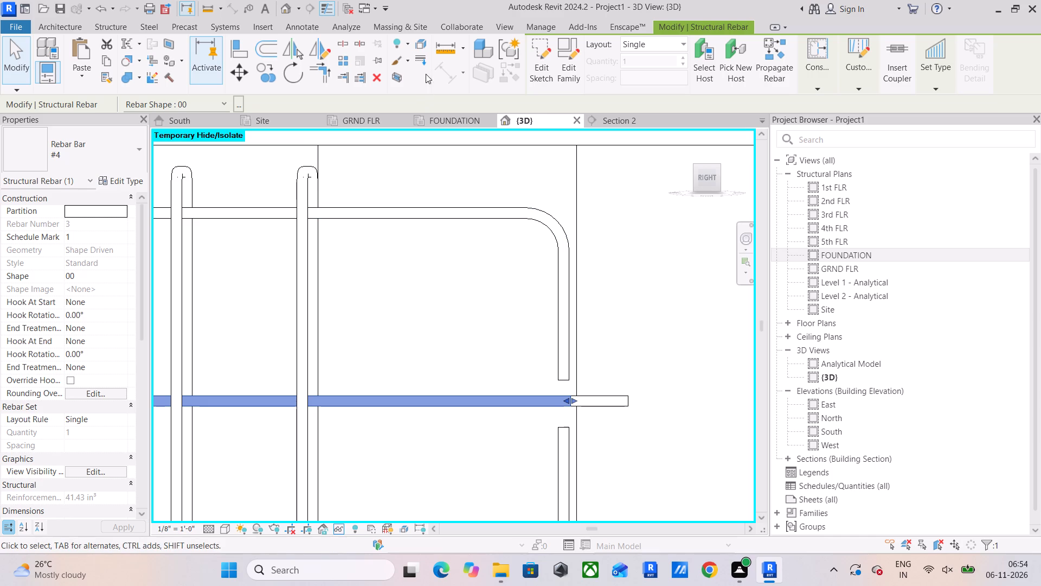
# Align the end of the straight middle bar still projecting past the column with the hooked bar's outer edge.
pyautogui.click(237, 55)
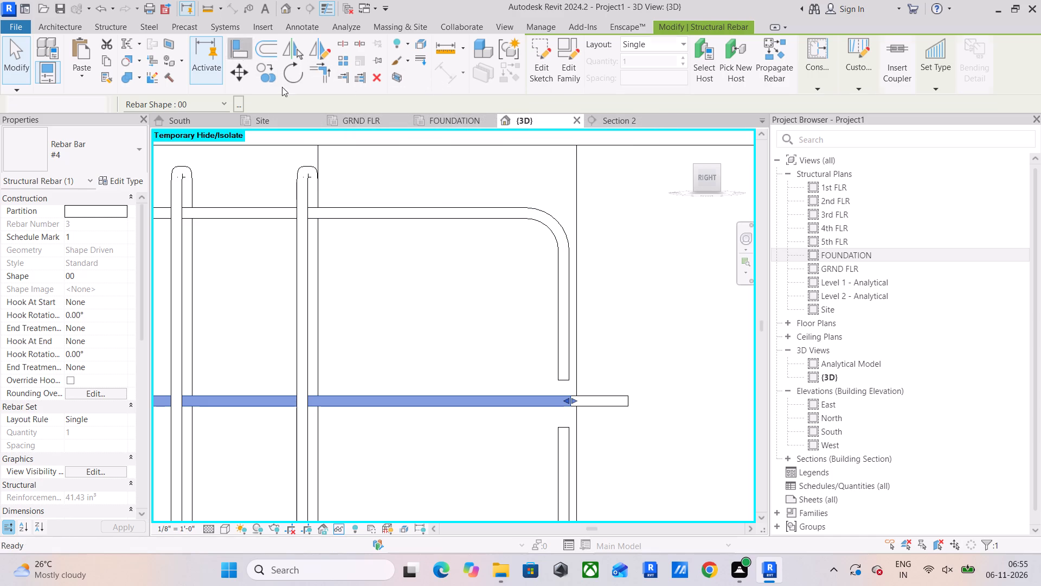
pyautogui.click(567, 355)
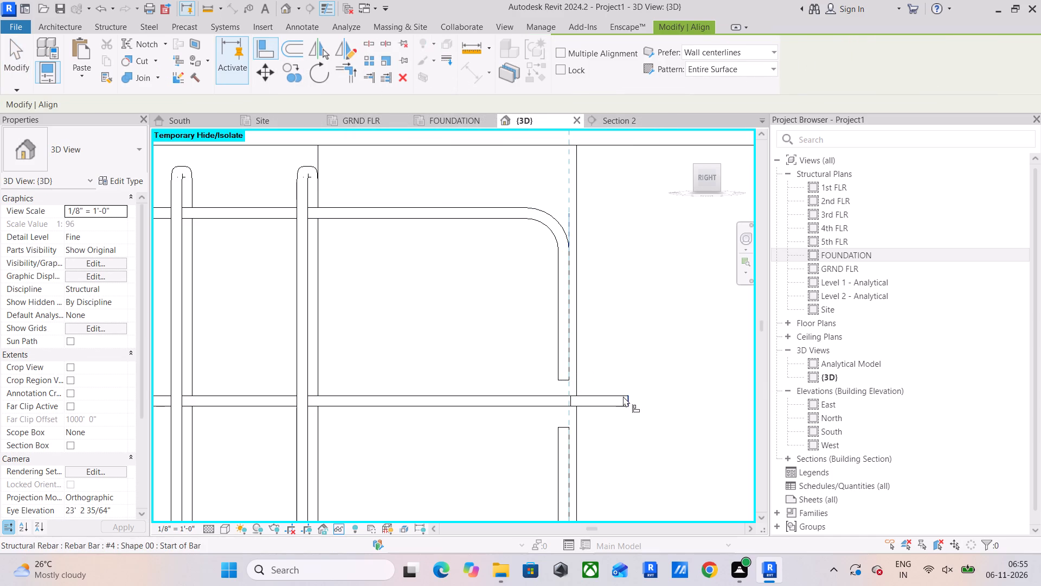
pyautogui.click(626, 397)
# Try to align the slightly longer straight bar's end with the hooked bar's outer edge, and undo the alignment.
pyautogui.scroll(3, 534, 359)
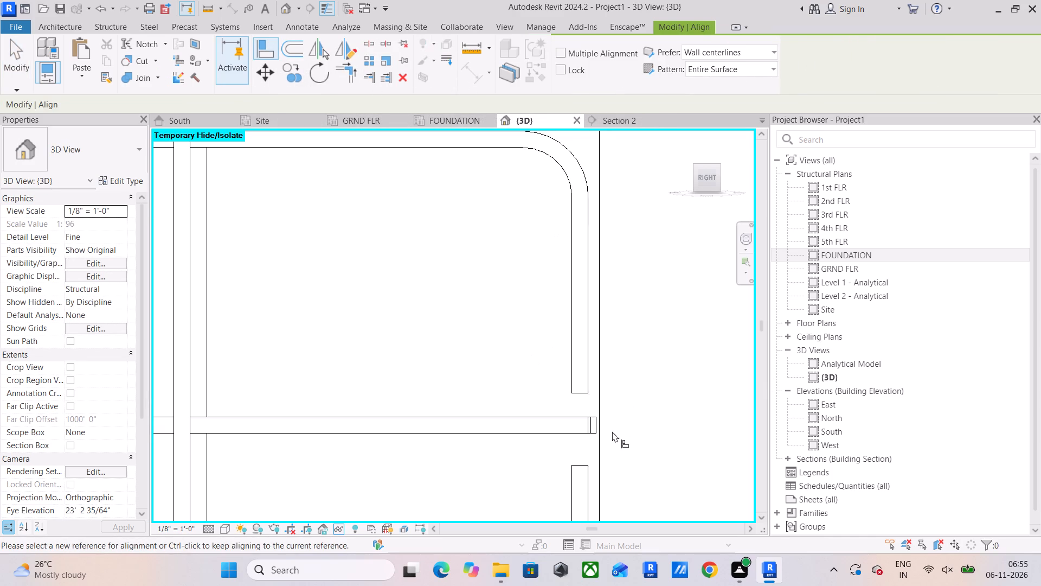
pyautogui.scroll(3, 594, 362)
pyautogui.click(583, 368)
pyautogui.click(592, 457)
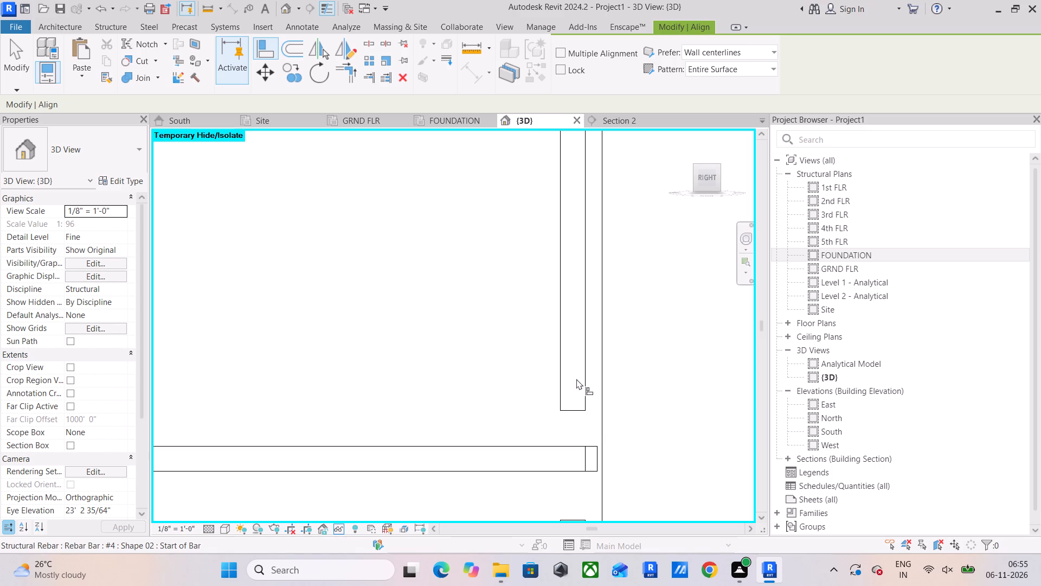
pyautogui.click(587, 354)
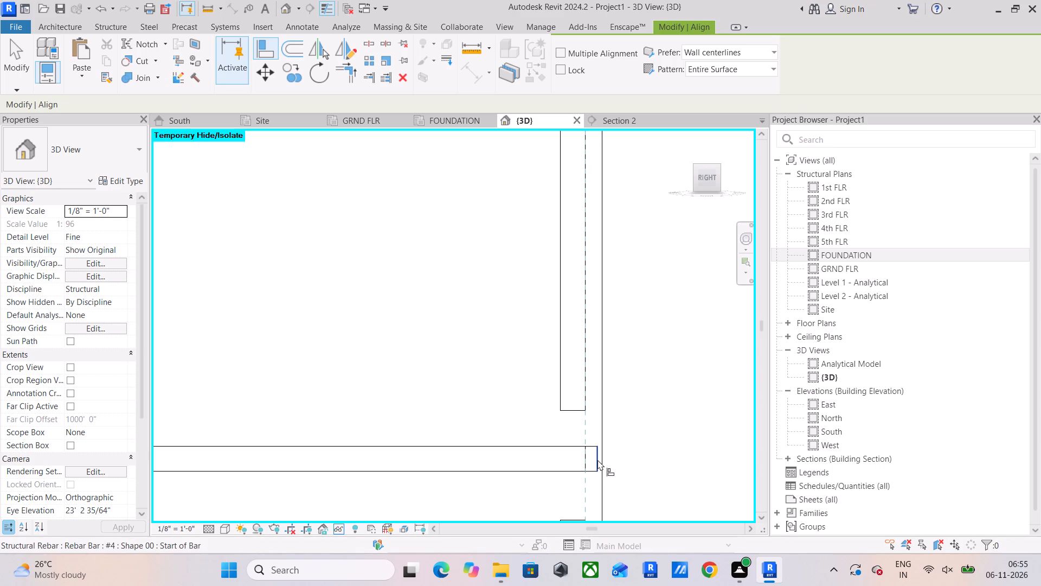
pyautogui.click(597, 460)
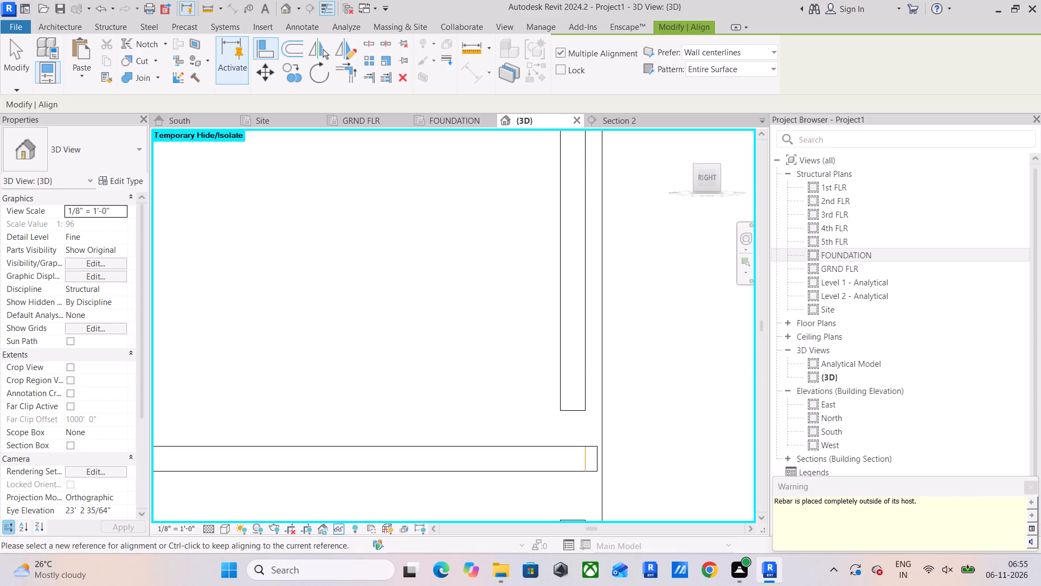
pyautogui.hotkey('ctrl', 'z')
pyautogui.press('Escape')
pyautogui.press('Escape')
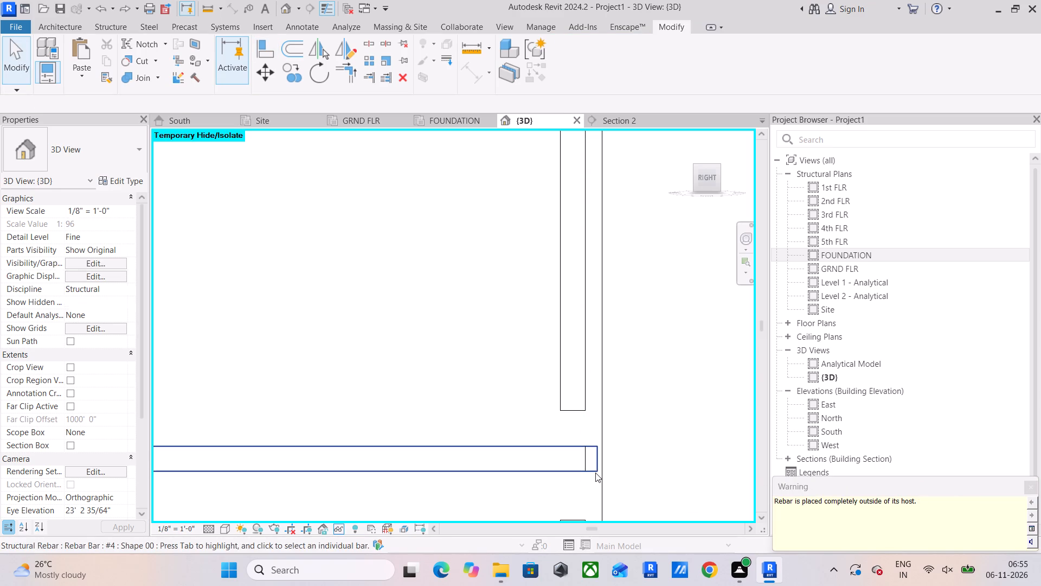
# Shorten one straight middle bar still reaching past the hooked bars so it ends beside their outer edge.
pyautogui.click(595, 473)
pyautogui.moveTo(591, 456); pyautogui.dragTo(583, 464)
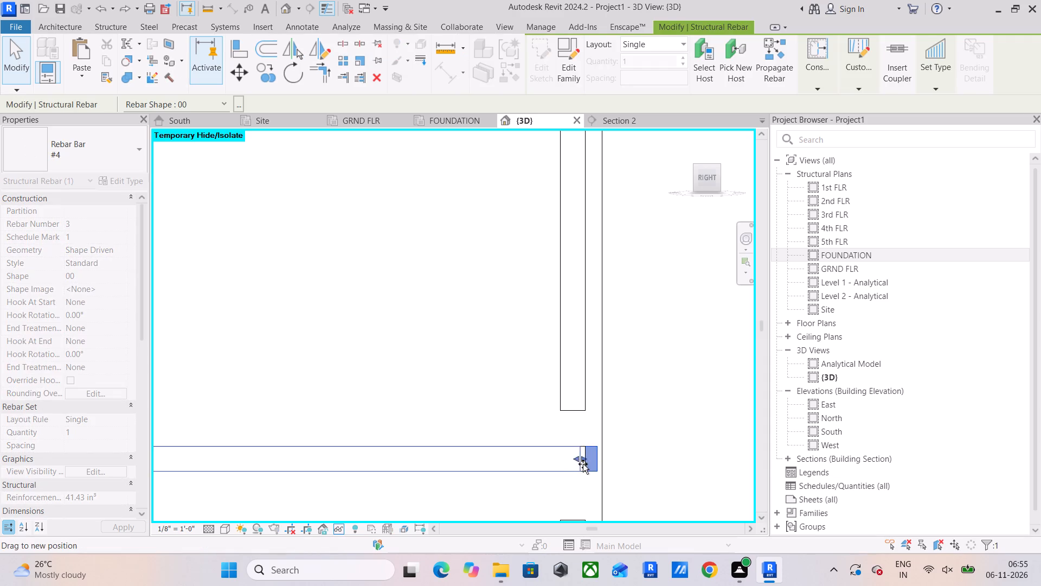
pyautogui.moveTo(583, 464); pyautogui.dragTo(586, 473)
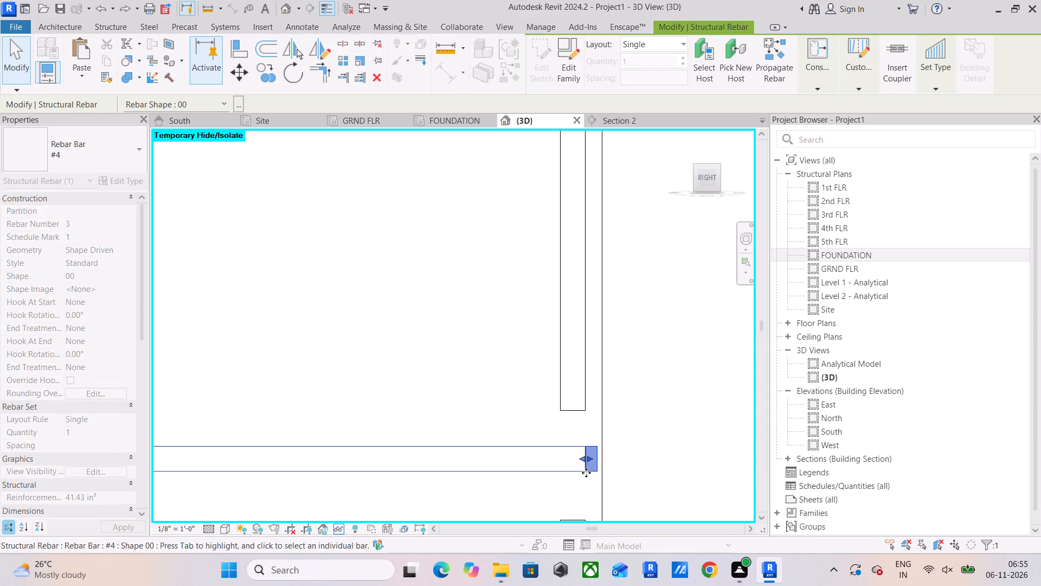
pyautogui.click(512, 391)
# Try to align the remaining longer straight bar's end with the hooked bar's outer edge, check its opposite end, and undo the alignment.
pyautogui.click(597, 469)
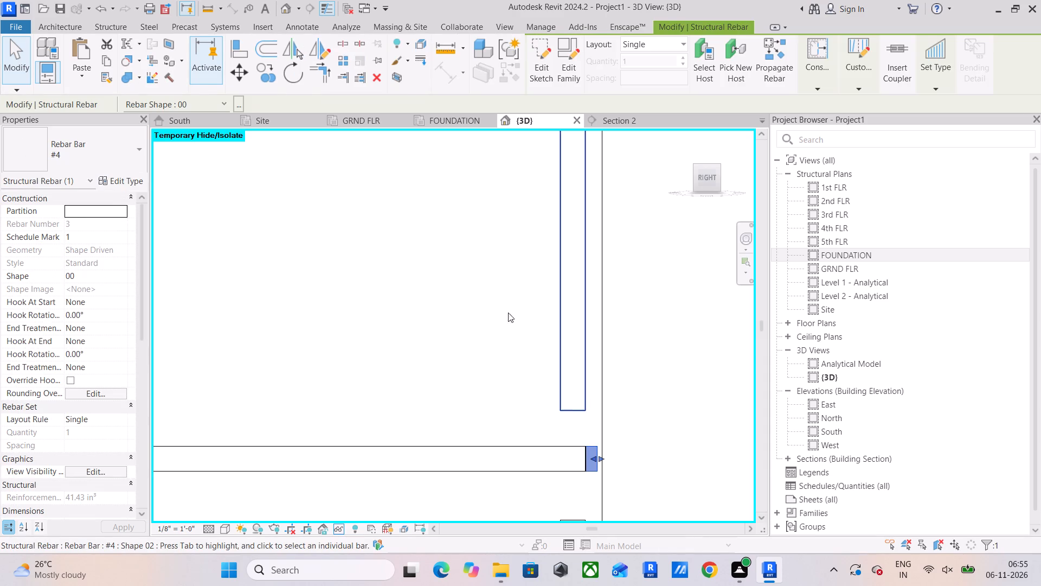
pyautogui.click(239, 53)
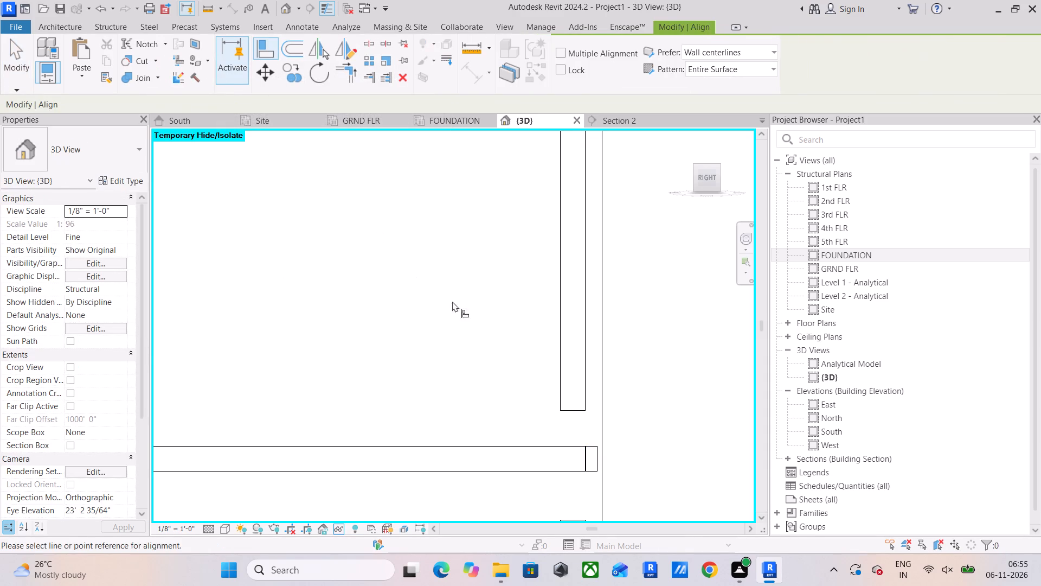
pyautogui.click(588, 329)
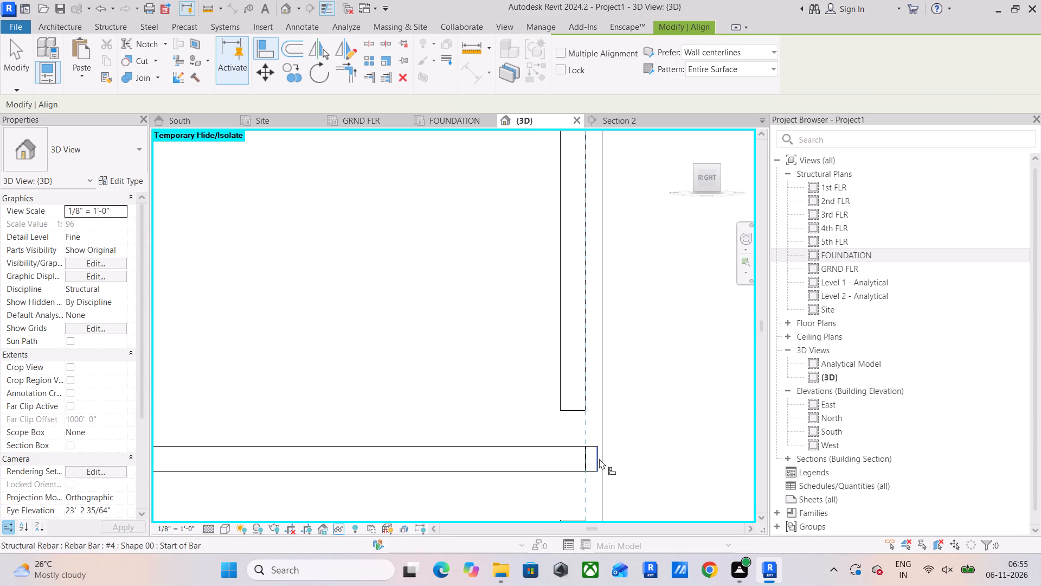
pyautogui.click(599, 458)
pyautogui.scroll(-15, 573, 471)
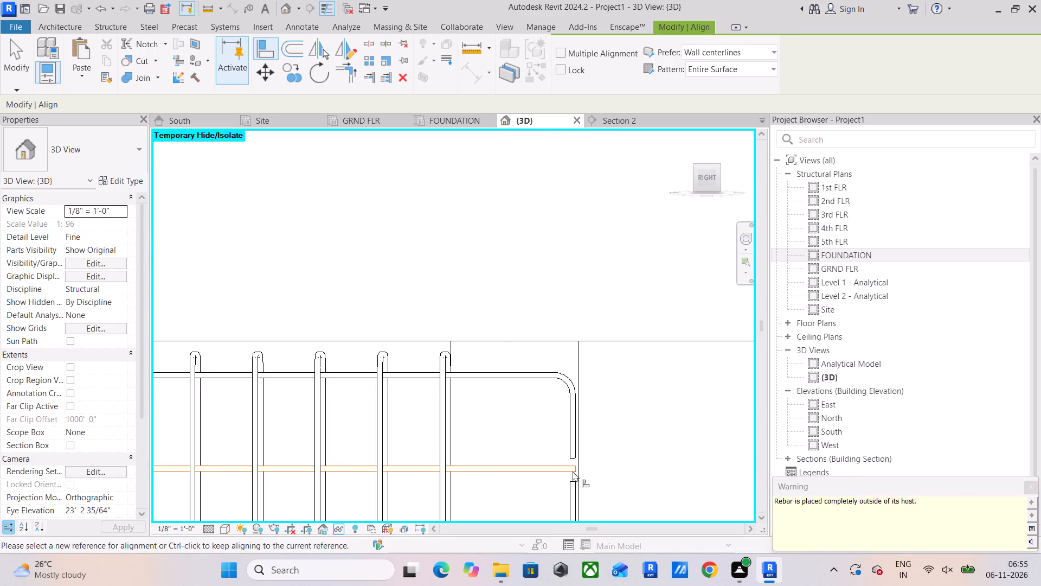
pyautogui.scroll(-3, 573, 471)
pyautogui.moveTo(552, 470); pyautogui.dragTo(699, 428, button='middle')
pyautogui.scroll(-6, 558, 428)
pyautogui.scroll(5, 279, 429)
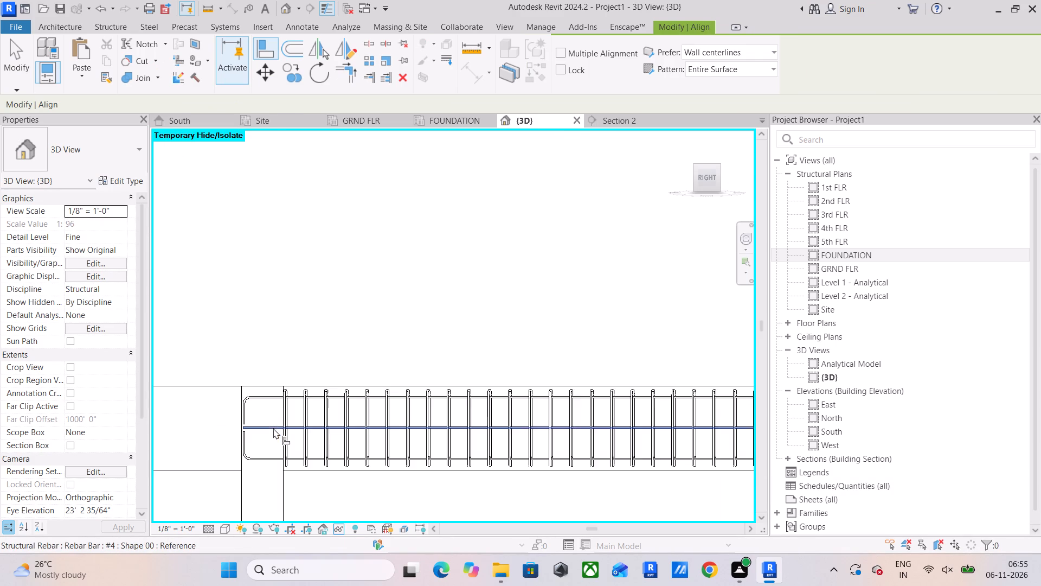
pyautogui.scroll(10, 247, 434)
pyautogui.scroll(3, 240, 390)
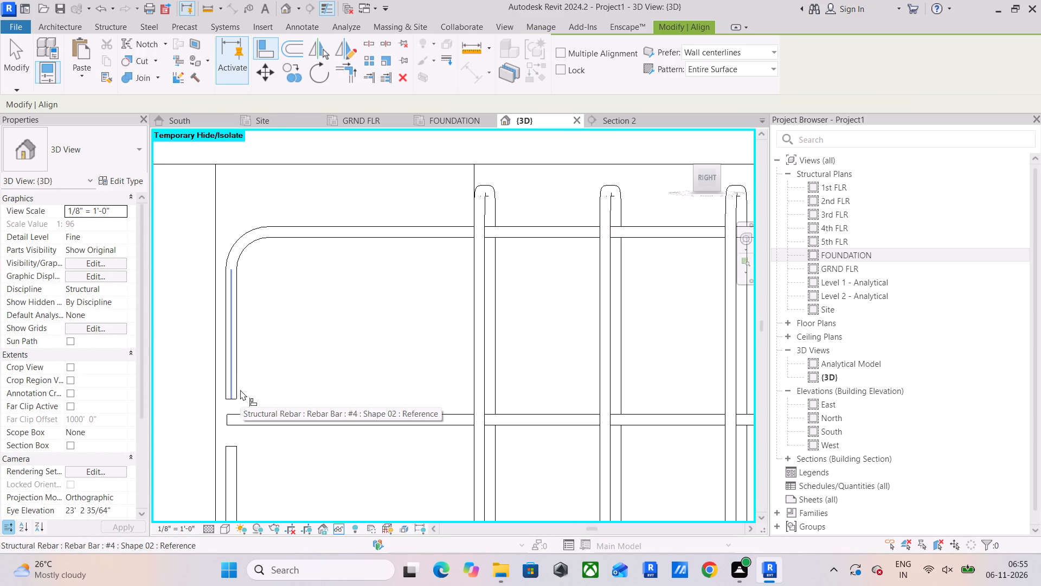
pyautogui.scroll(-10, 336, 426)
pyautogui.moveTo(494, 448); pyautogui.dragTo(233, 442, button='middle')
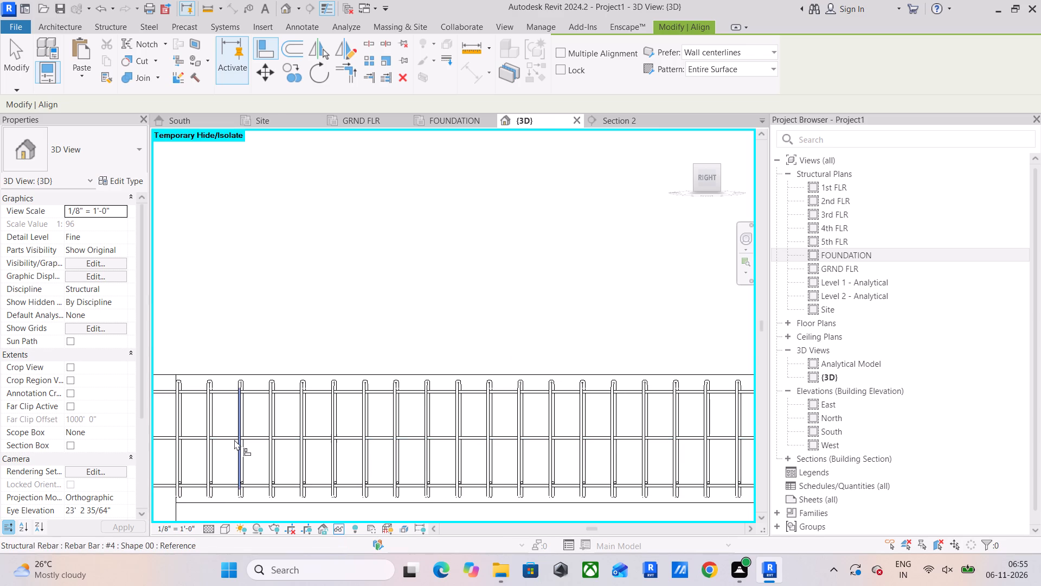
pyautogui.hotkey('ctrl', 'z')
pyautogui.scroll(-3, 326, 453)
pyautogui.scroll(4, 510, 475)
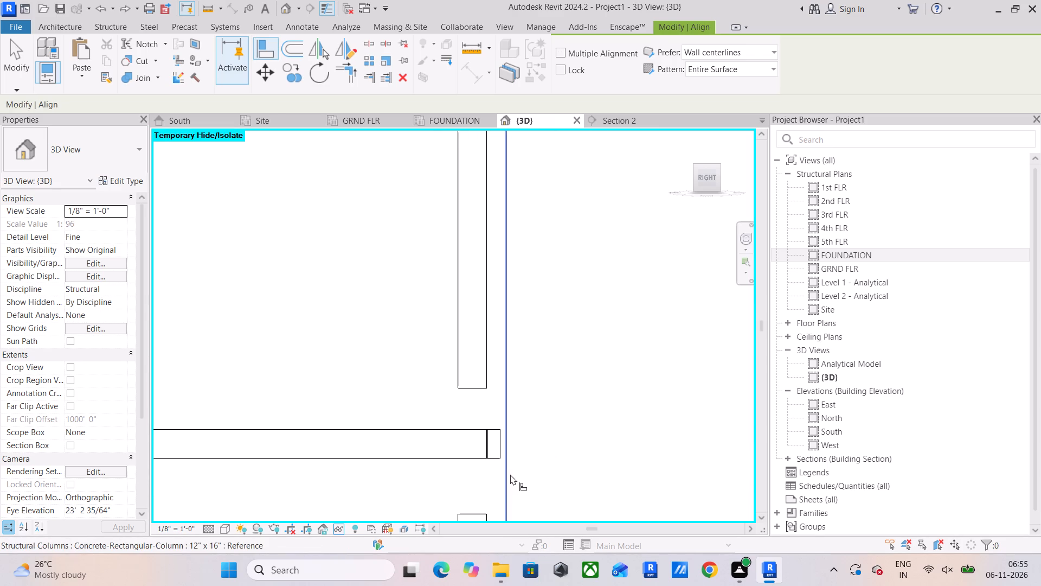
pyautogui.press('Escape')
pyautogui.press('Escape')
# Extend the slightly shorter straight middle bar so its end matches the neighbouring overlapping bar's end.
pyautogui.scroll(14, 481, 433)
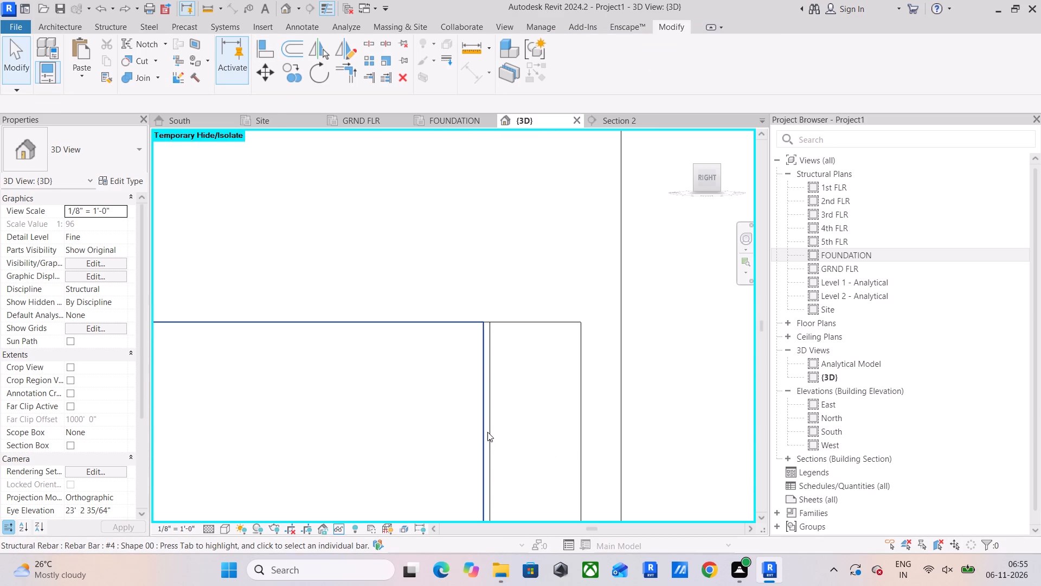
pyautogui.scroll(-4, 490, 426)
pyautogui.scroll(4, 490, 426)
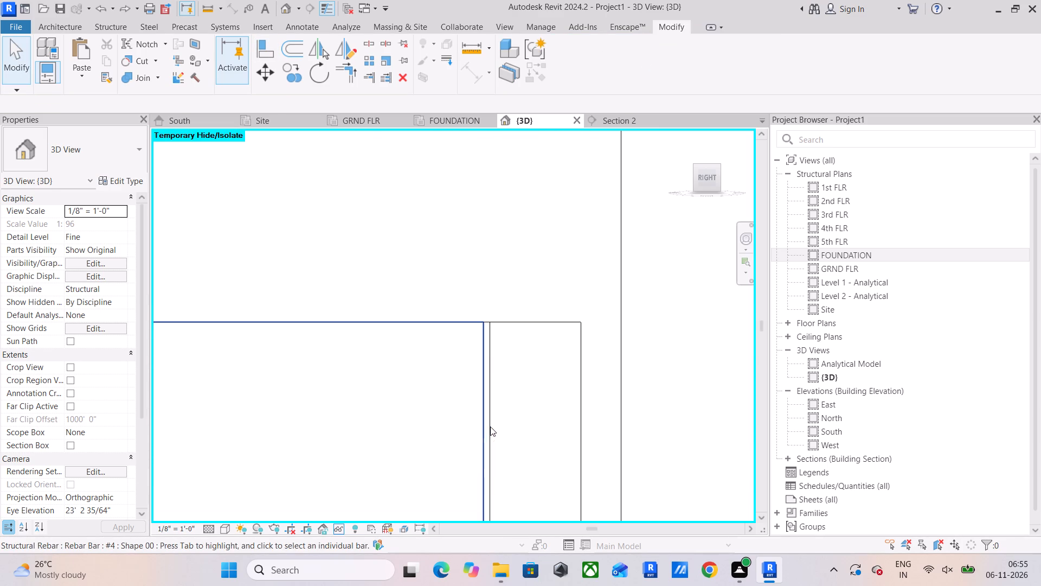
pyautogui.click(480, 432)
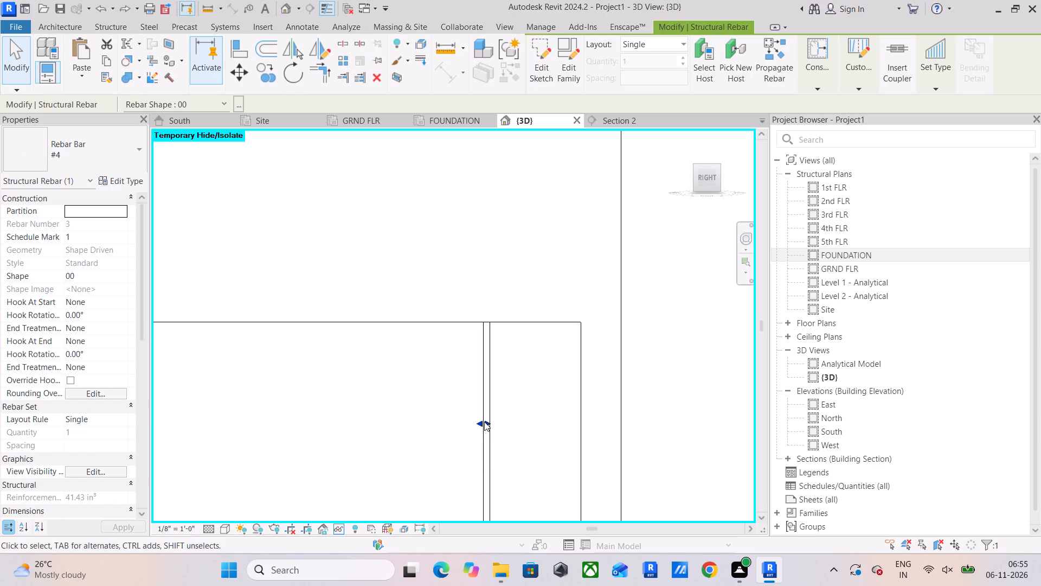
pyautogui.click(486, 422)
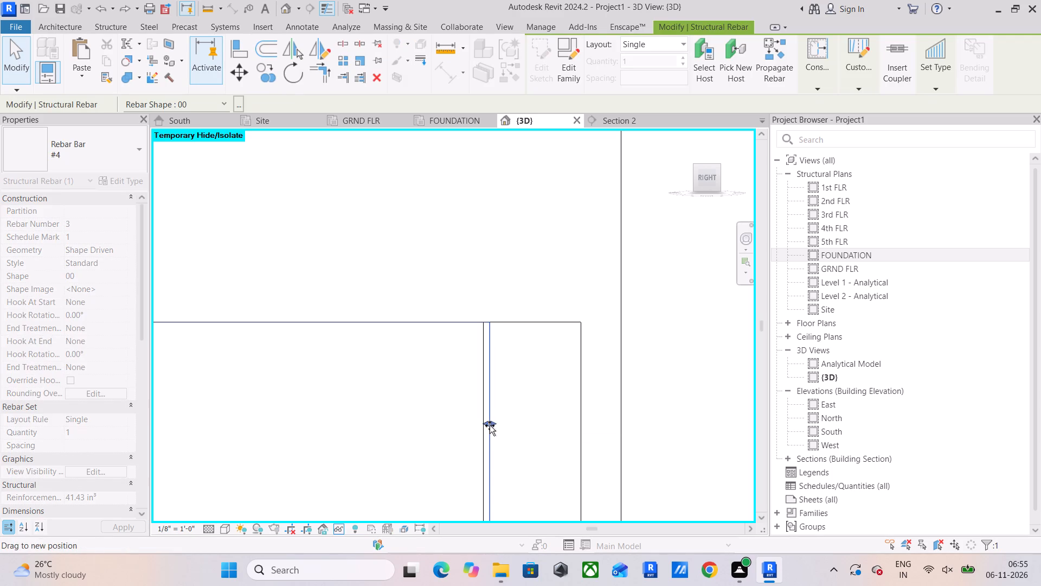
pyautogui.click(552, 435)
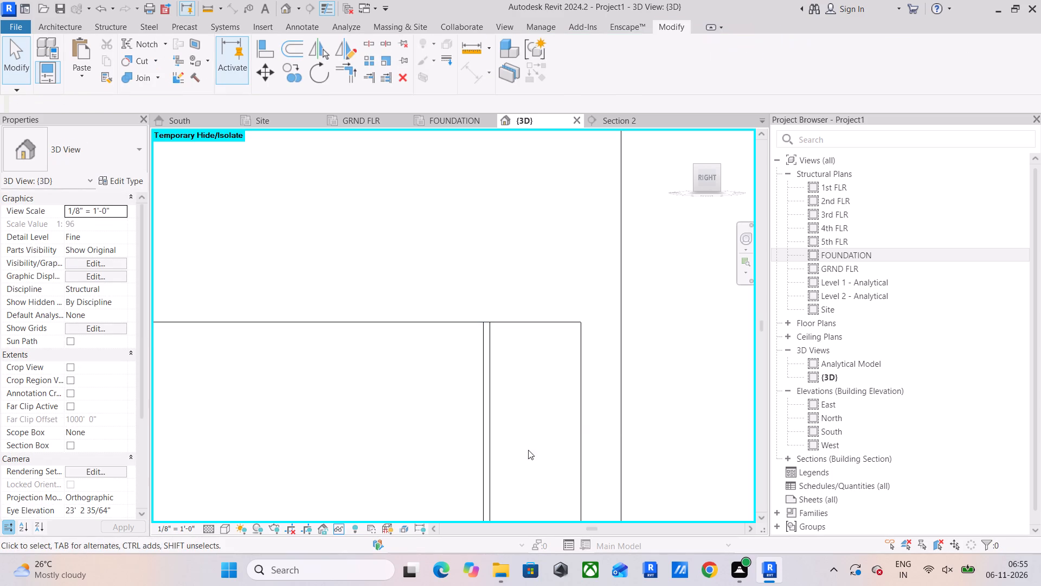
pyautogui.click(481, 444)
pyautogui.moveTo(487, 424); pyautogui.dragTo(491, 433)
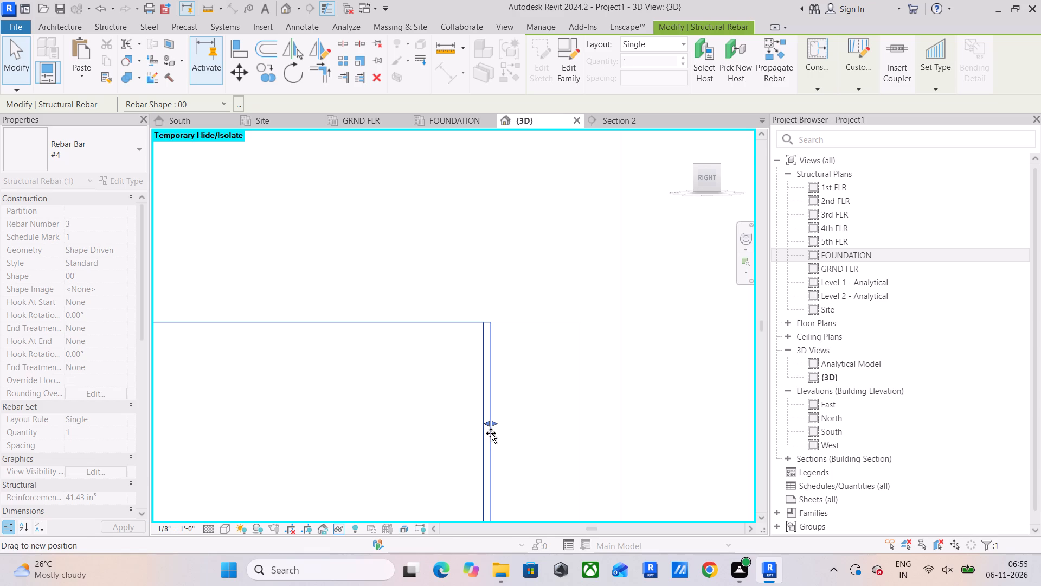
pyautogui.moveTo(491, 433); pyautogui.dragTo(492, 435)
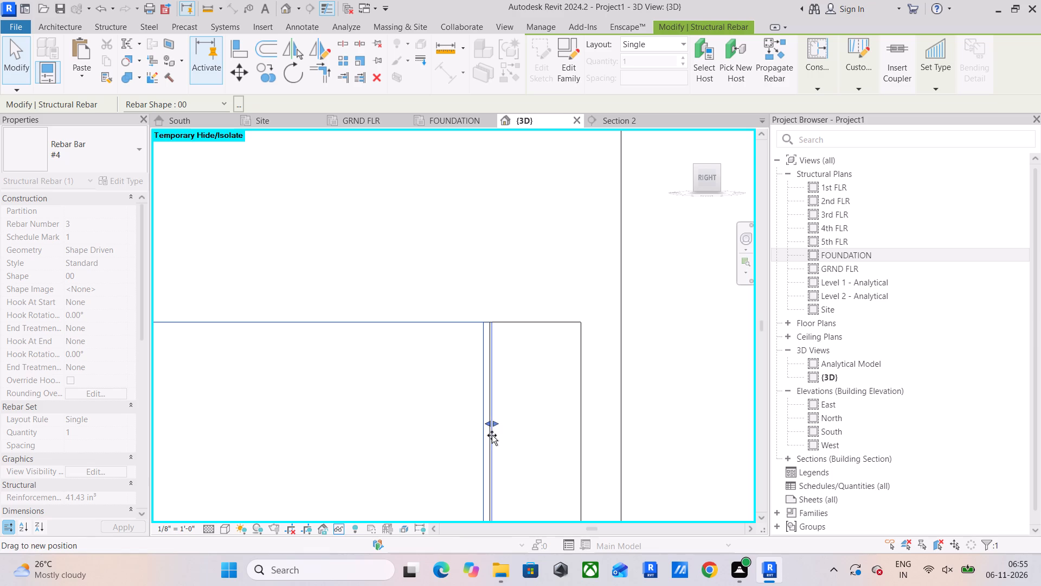
pyautogui.moveTo(492, 435); pyautogui.dragTo(491, 436)
# Shorten the remaining longer straight middle bar so its end is flush with the other overlapping straight bars.
pyautogui.click(580, 413)
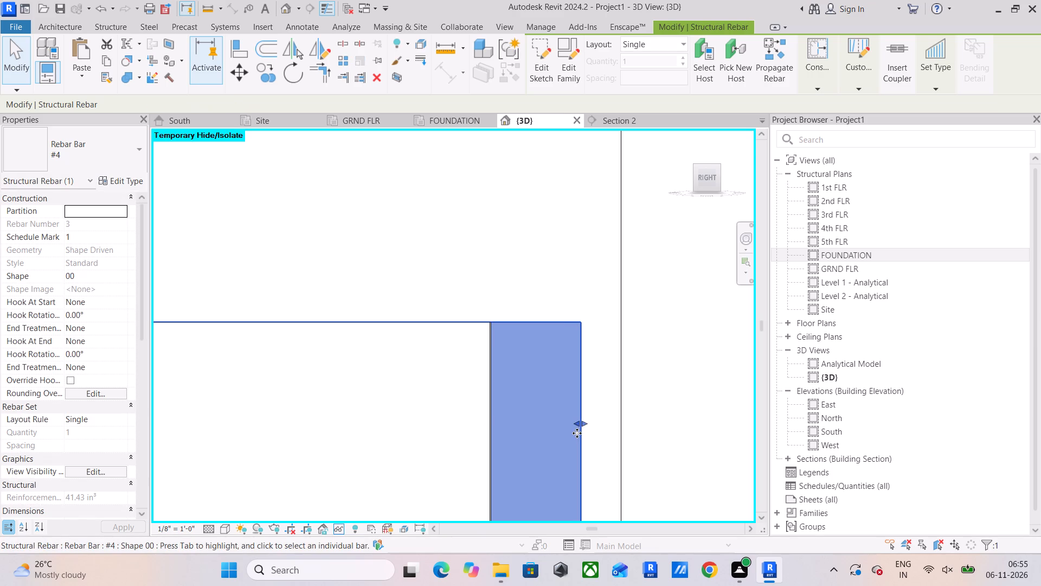
pyautogui.moveTo(576, 425); pyautogui.dragTo(491, 464)
pyautogui.click(513, 282)
# Propagate the corrected front beam's rebar by host to the adjoining 12 x 24 beam in the end bay.
pyautogui.scroll(-10, 529, 269)
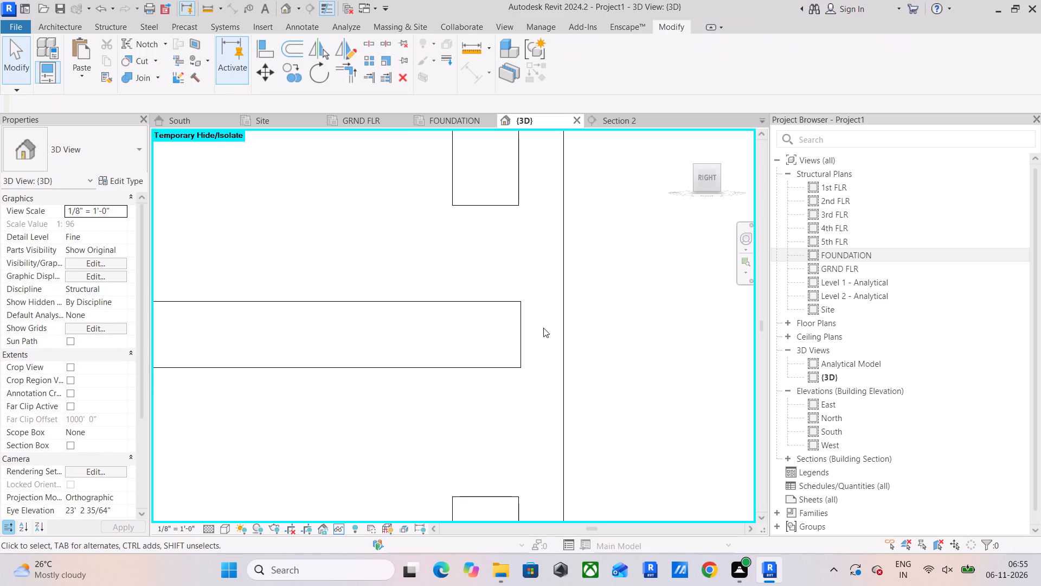
pyautogui.scroll(-13, 543, 328)
pyautogui.moveTo(403, 390); pyautogui.dragTo(549, 385, button='middle')
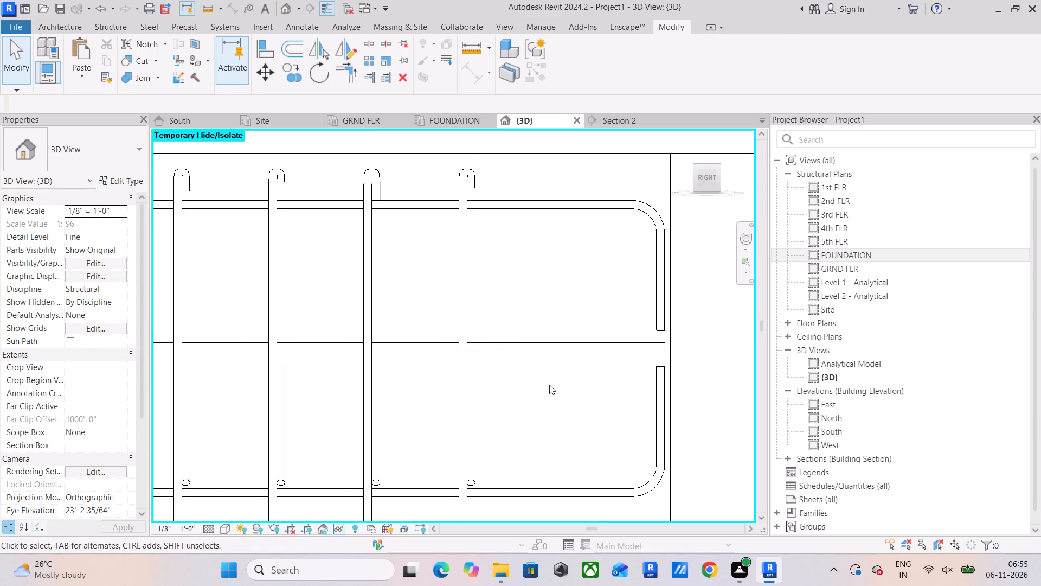
pyautogui.scroll(-11, 549, 385)
pyautogui.moveTo(549, 385); pyautogui.dragTo(554, 355, button='middle')
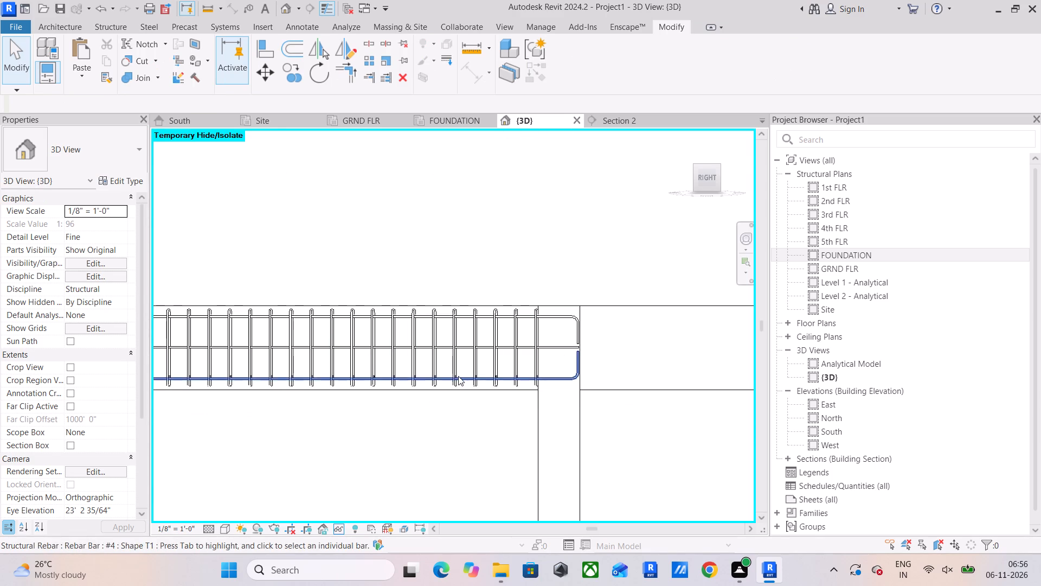
pyautogui.scroll(-6, 458, 376)
pyautogui.moveTo(458, 376); pyautogui.dragTo(495, 405, button='middle')
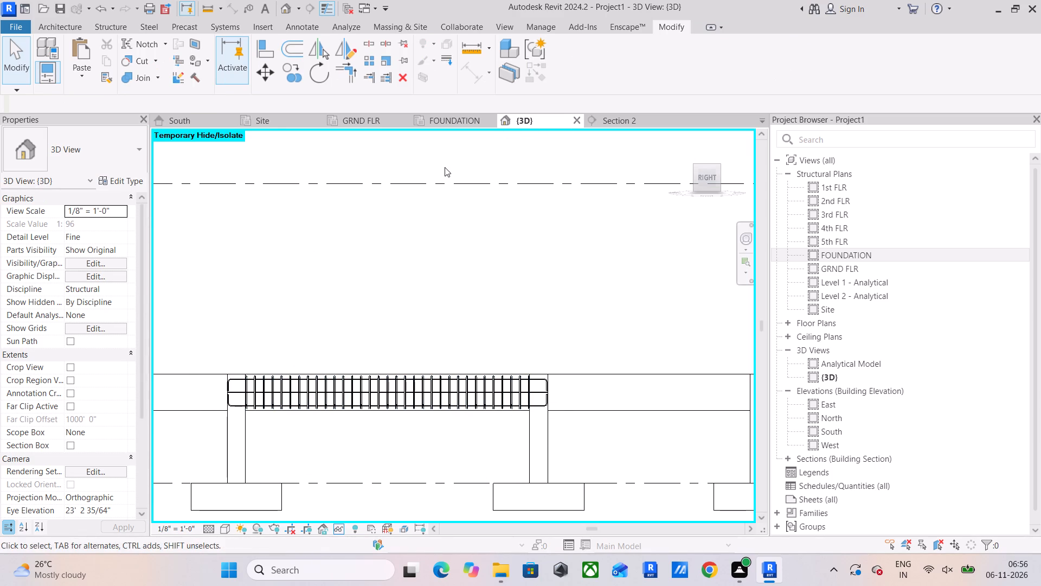
pyautogui.moveTo(711, 178); pyautogui.dragTo(668, 194)
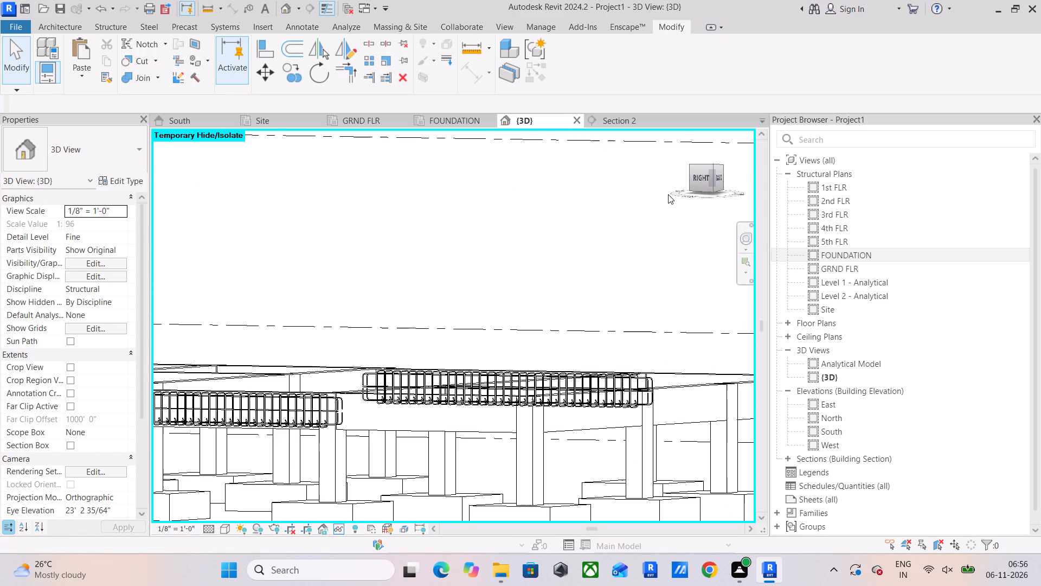
pyautogui.moveTo(668, 194); pyautogui.dragTo(689, 207)
pyautogui.scroll(-4, 517, 316)
pyautogui.moveTo(517, 316); pyautogui.dragTo(425, 319, button='middle')
pyautogui.scroll(5, 267, 410)
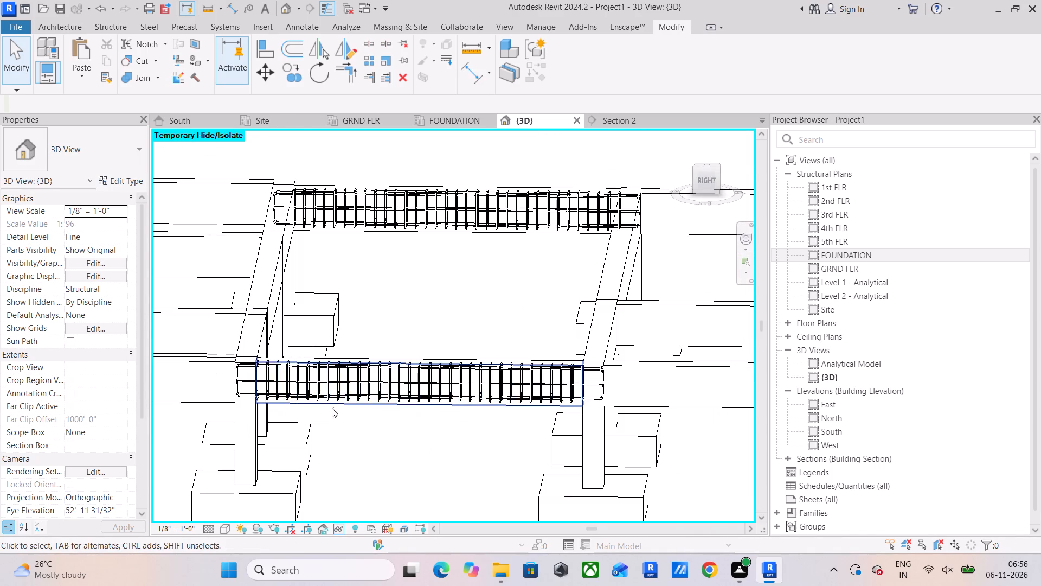
pyautogui.click(333, 407)
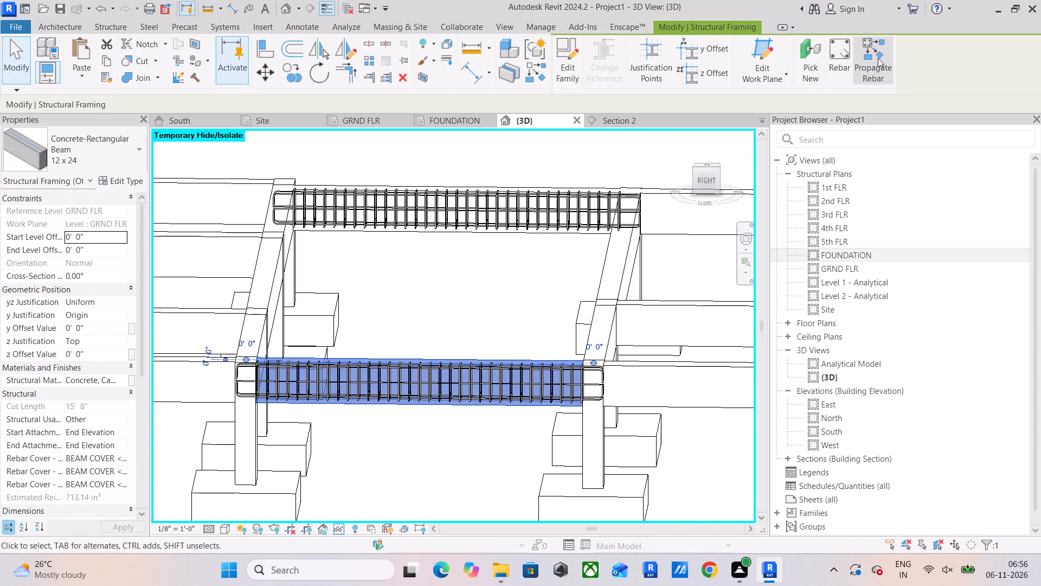
pyautogui.click(878, 58)
pyautogui.click(707, 365)
pyautogui.moveTo(706, 365); pyautogui.dragTo(575, 385, button='middle')
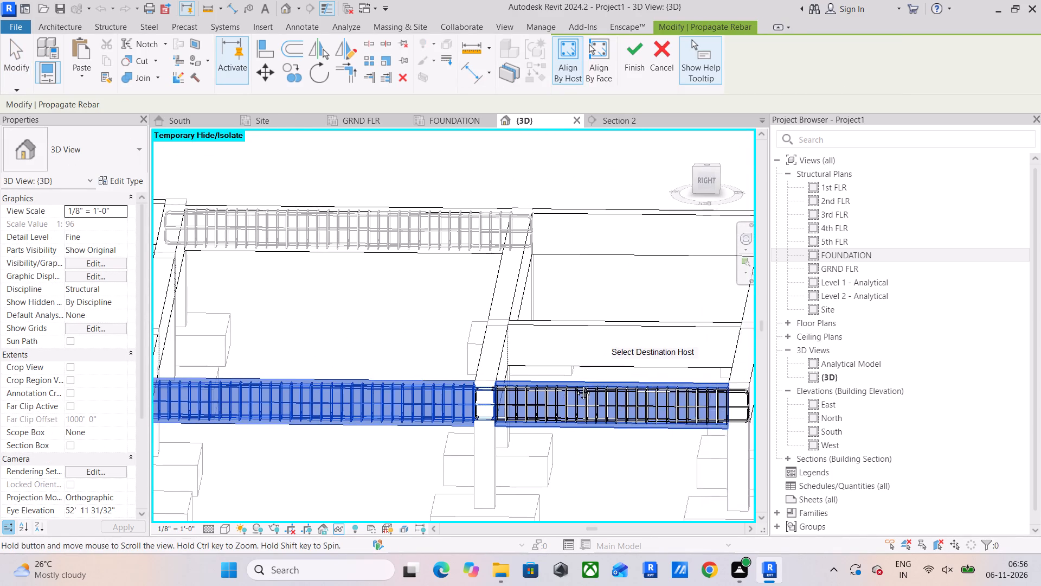
pyautogui.moveTo(575, 385); pyautogui.dragTo(464, 402, button='middle')
pyautogui.click(641, 55)
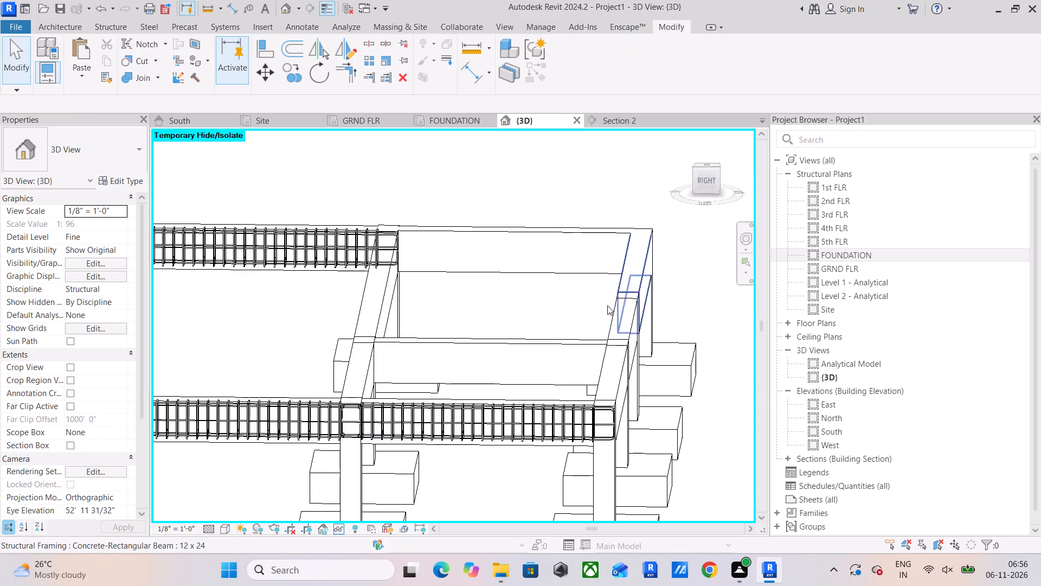
# Inspect the end-bay beam's propagated stirrups and hooked bars at both supporting columns in side view.
pyautogui.scroll(4, 476, 408)
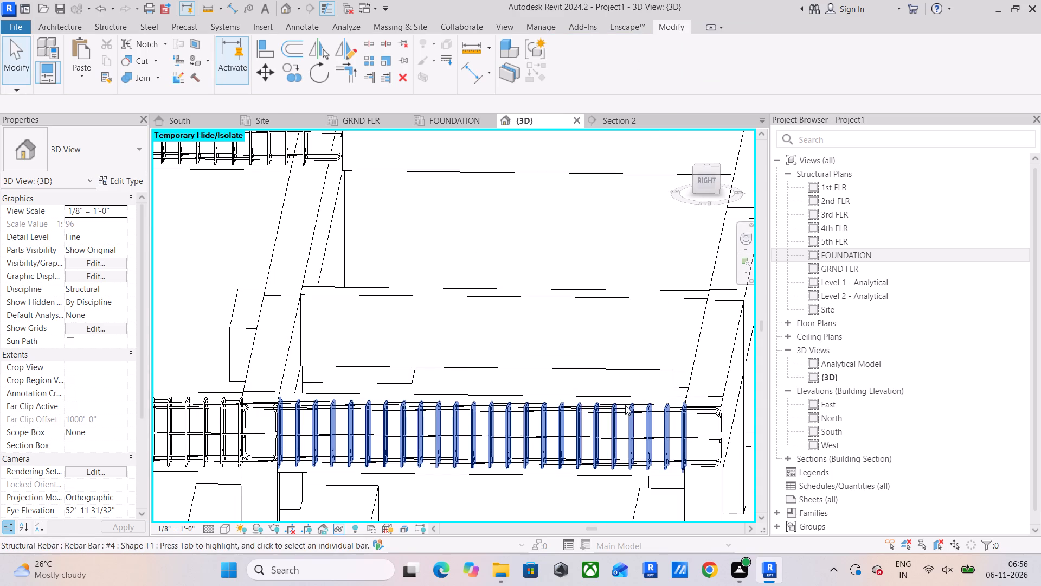
pyautogui.click(625, 405)
pyautogui.click(703, 184)
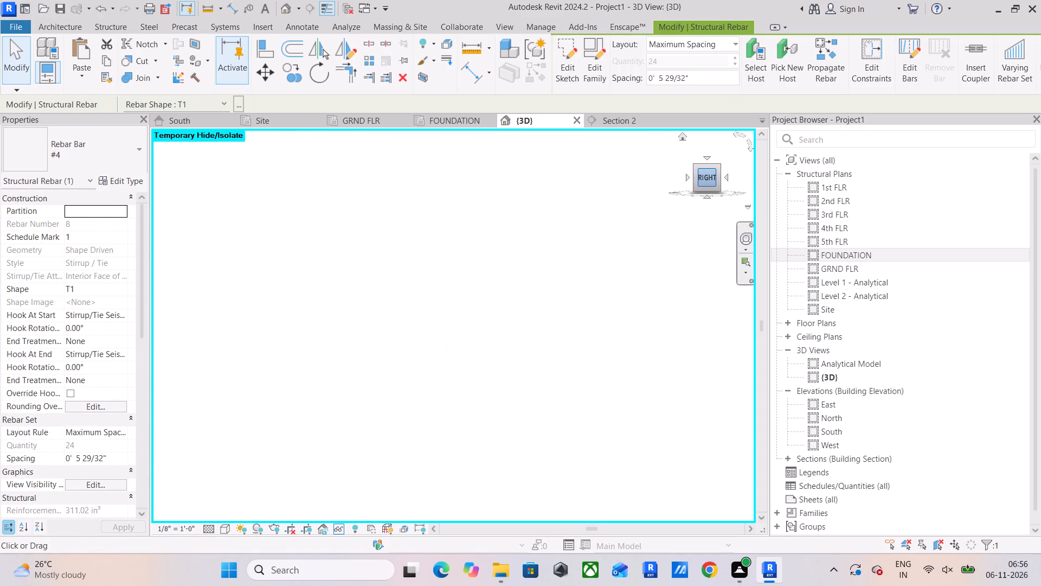
pyautogui.moveTo(279, 315); pyautogui.dragTo(330, 330, button='middle')
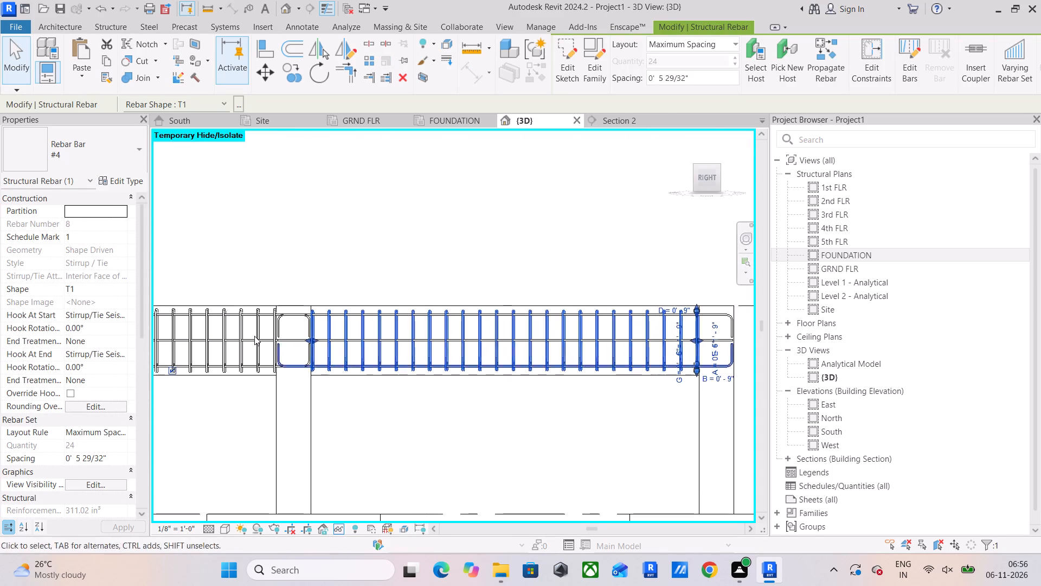
pyautogui.scroll(5, 254, 336)
pyautogui.click(347, 370)
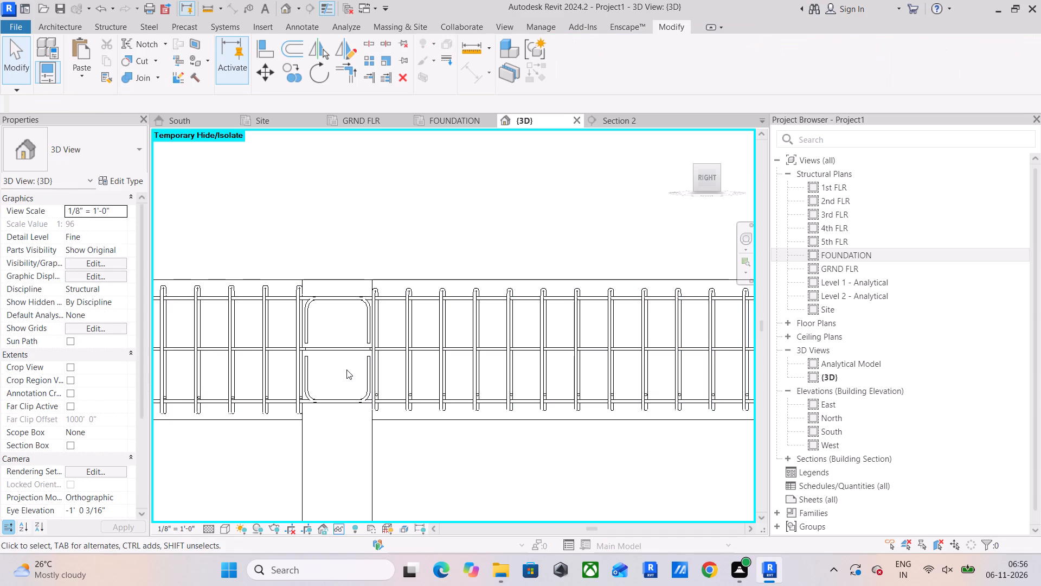
pyautogui.scroll(-4, 350, 368)
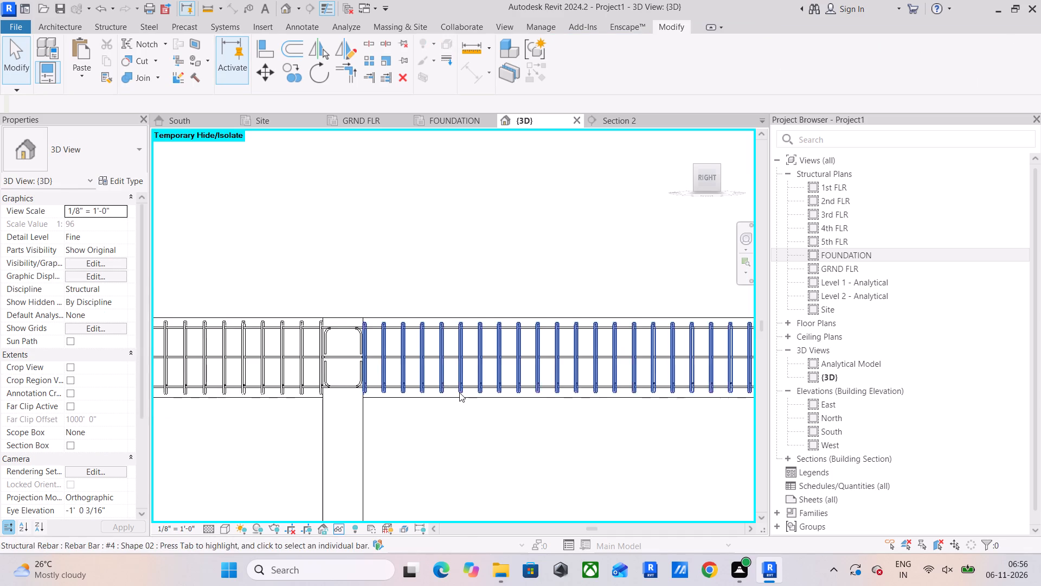
pyautogui.moveTo(457, 393); pyautogui.dragTo(312, 430, button='middle')
pyautogui.scroll(-3, 596, 404)
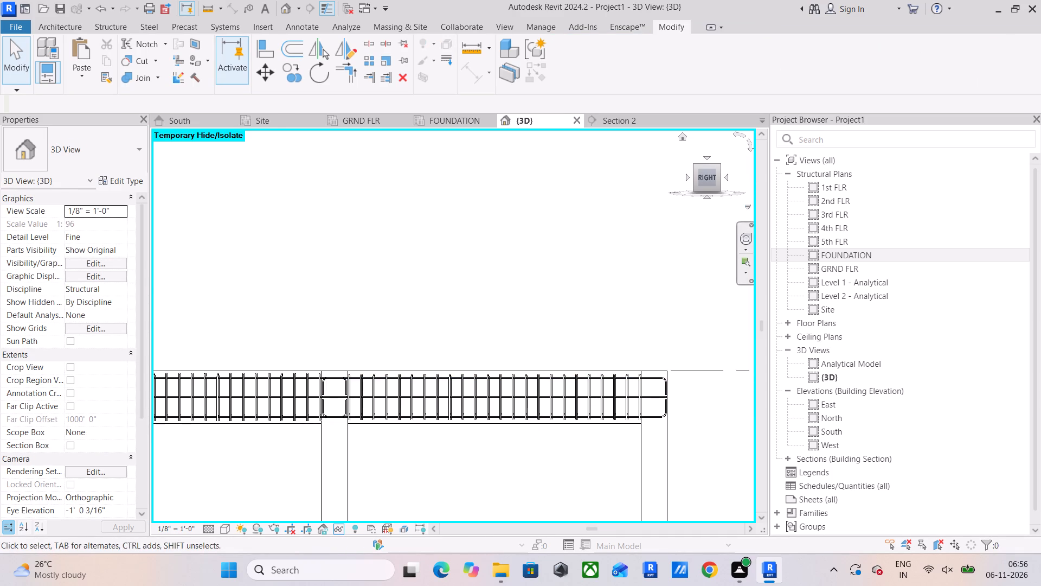
# Set the end-bay 12 x 24 beam's rebar cover to BEAM COVER <0' - 1">.
pyautogui.moveTo(706, 179); pyautogui.dragTo(580, 204)
pyautogui.scroll(4, 552, 325)
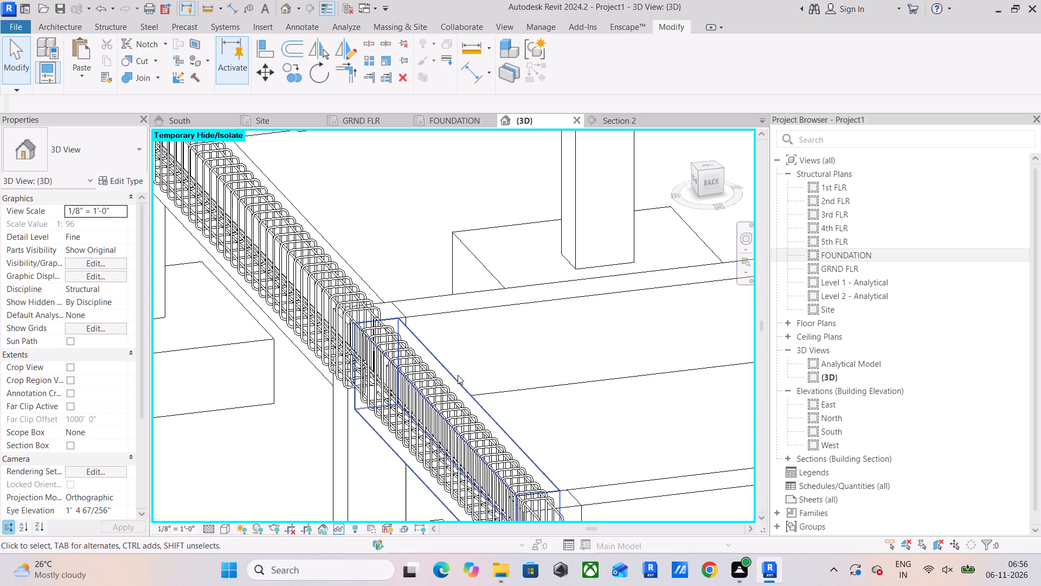
pyautogui.click(457, 376)
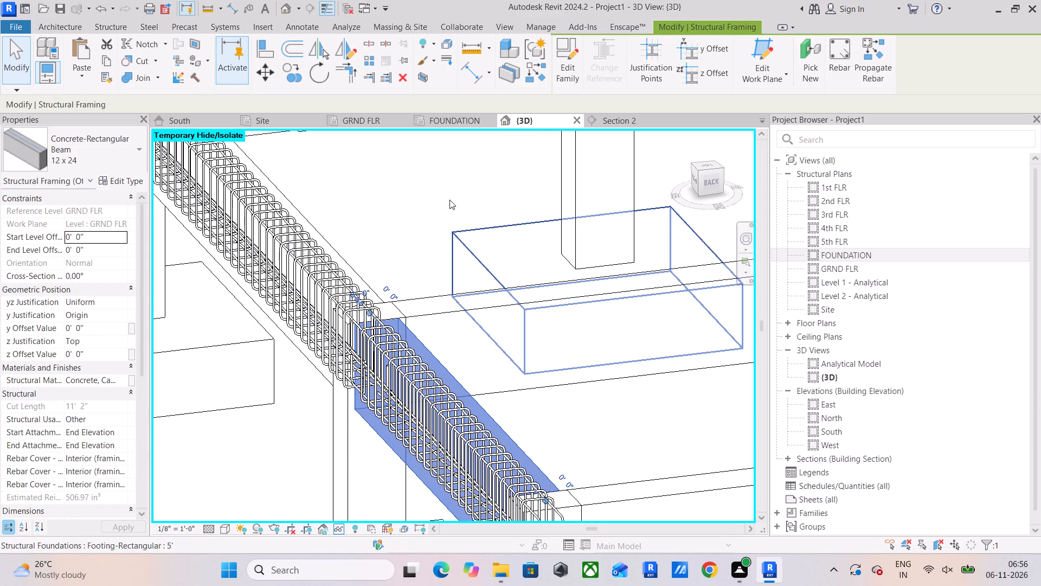
pyautogui.click(604, 445)
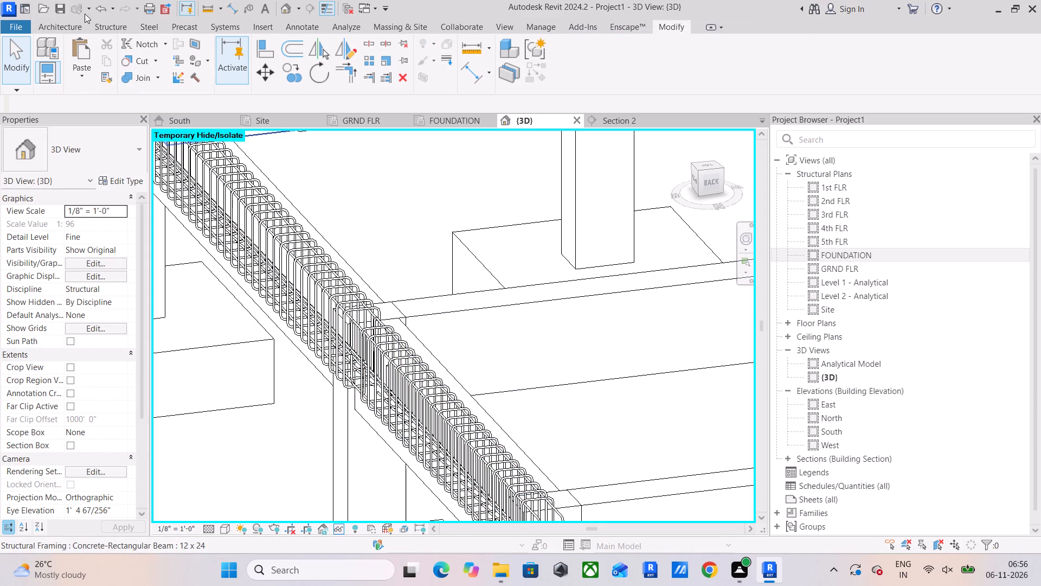
pyautogui.click(101, 28)
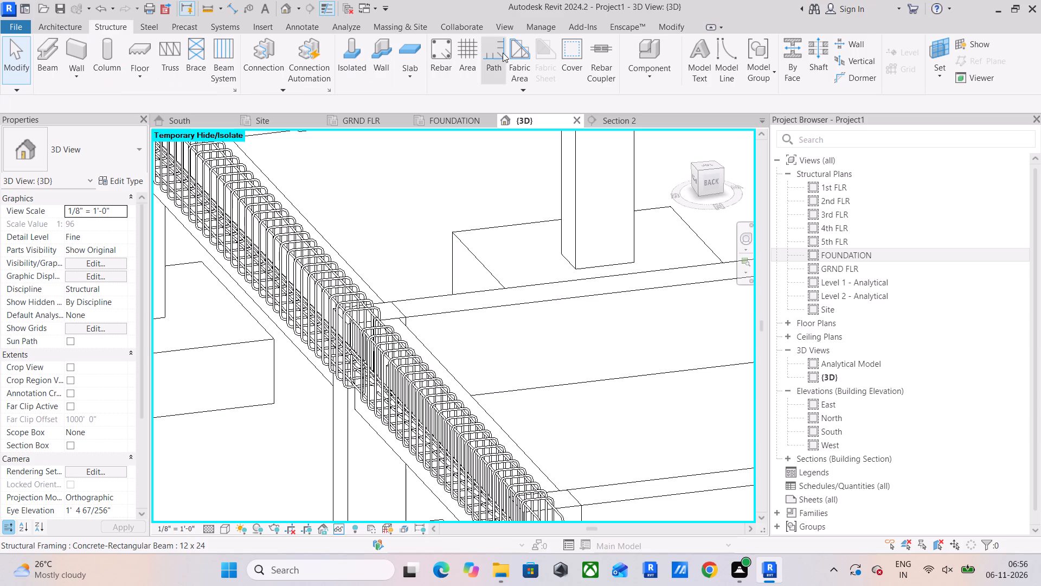
pyautogui.click(563, 47)
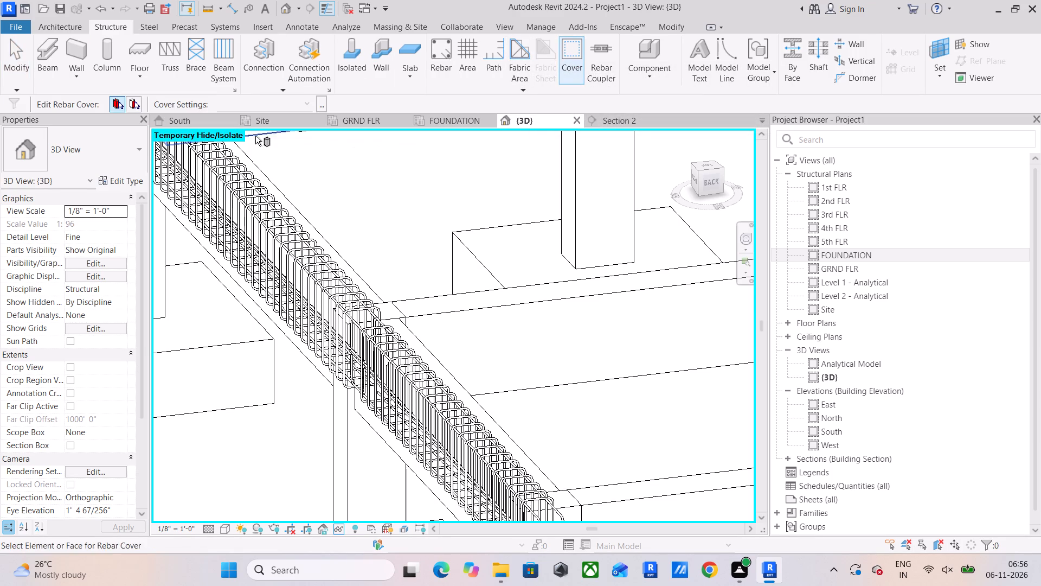
pyautogui.click(439, 358)
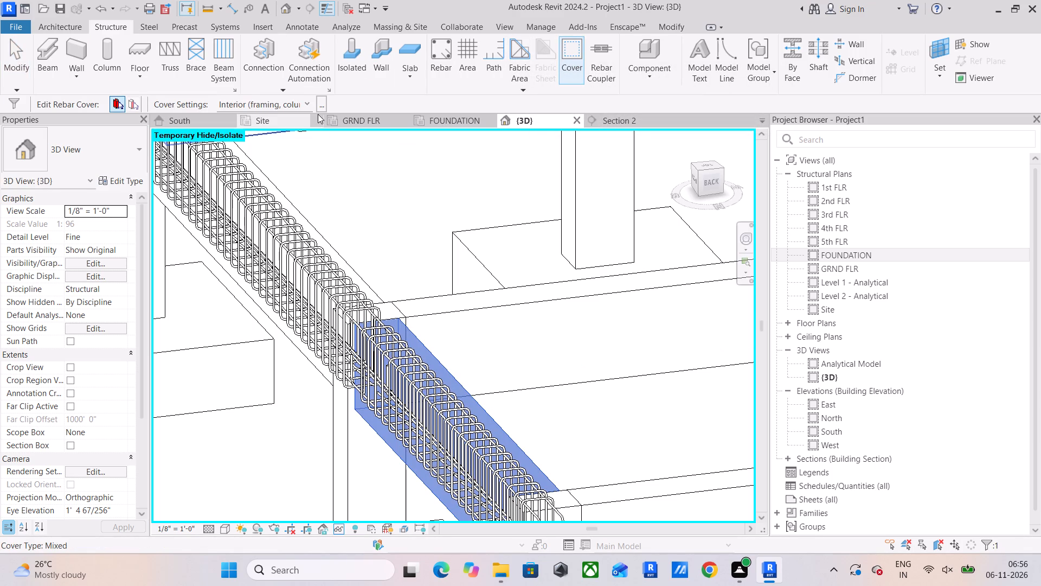
pyautogui.click(302, 97)
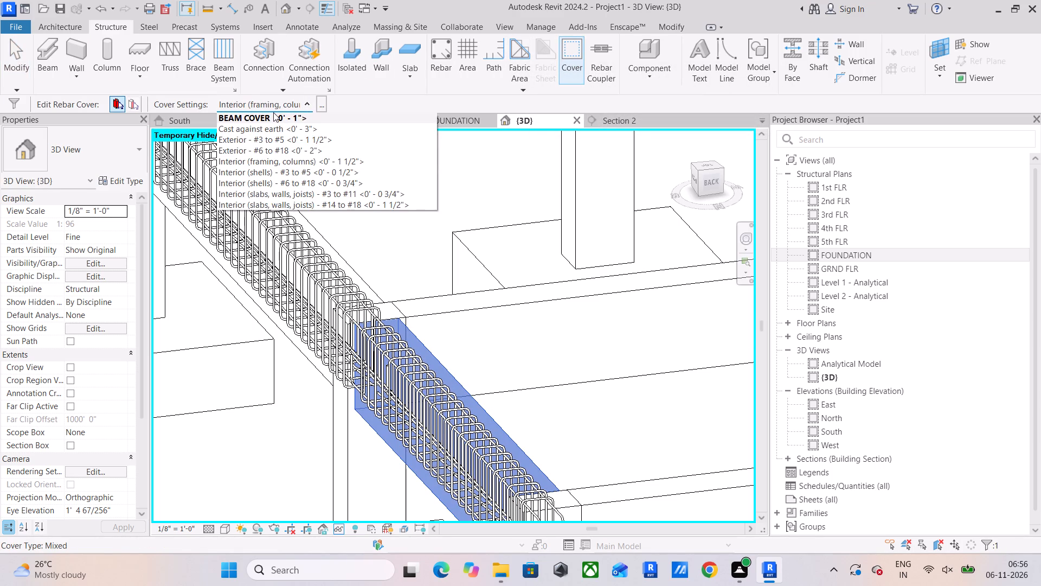
pyautogui.click(273, 112)
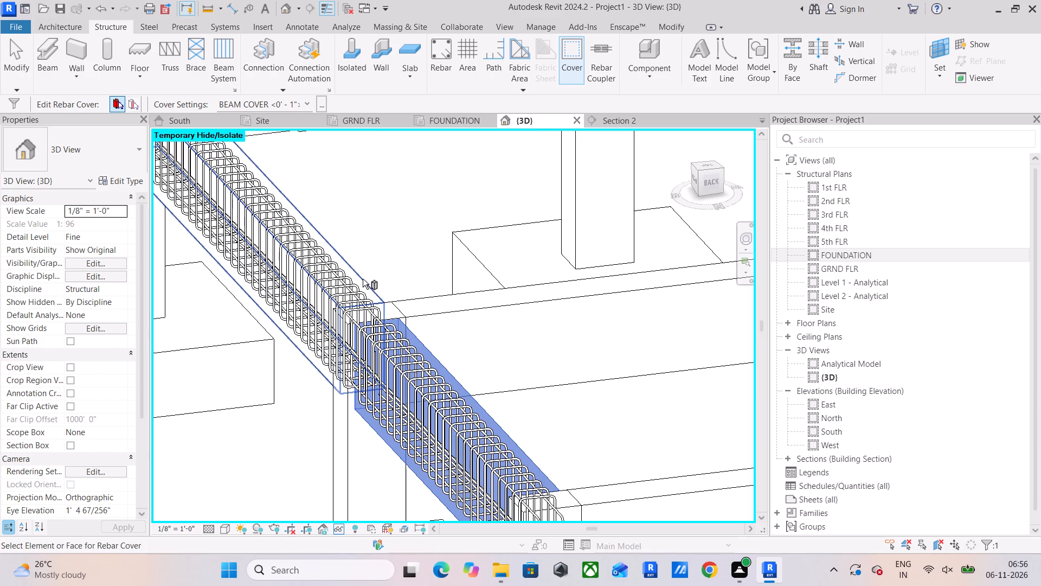
# Check the adjoining beam's rebar cover setting and inspect the reinforcement of both beams around their shared column.
pyautogui.click(363, 279)
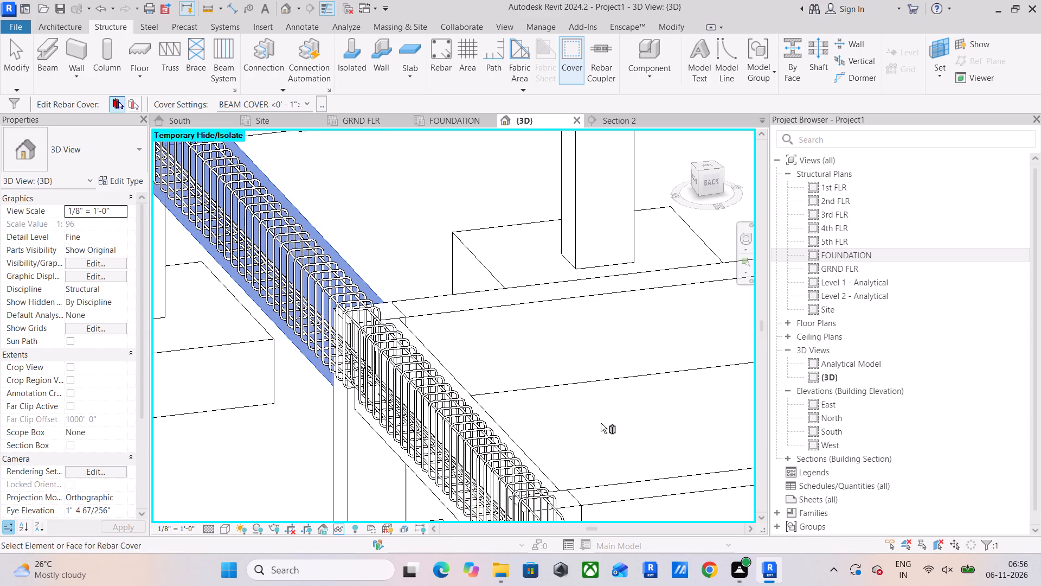
pyautogui.moveTo(601, 423); pyautogui.dragTo(566, 334, button='middle')
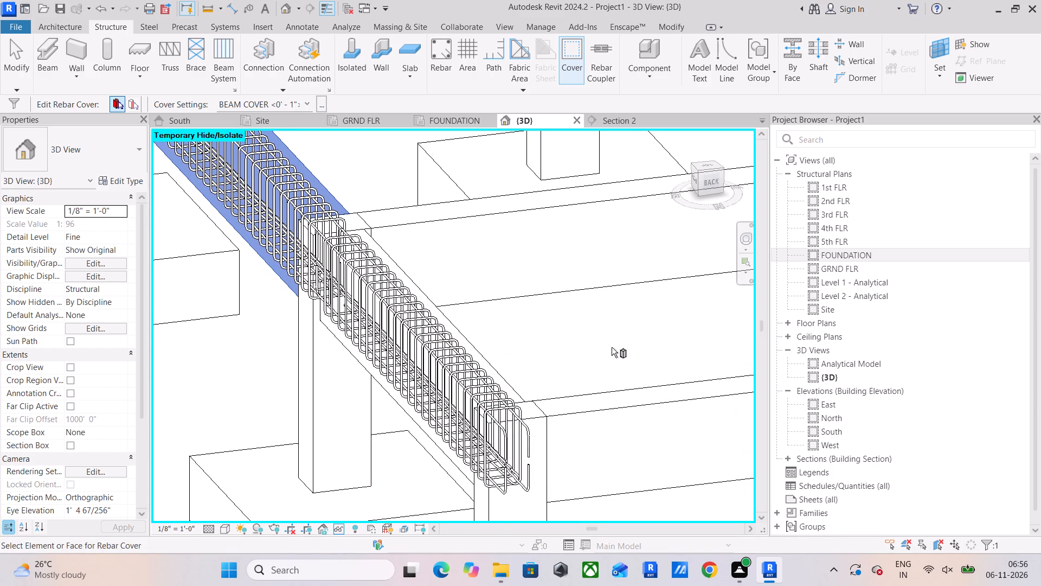
pyautogui.click(612, 347)
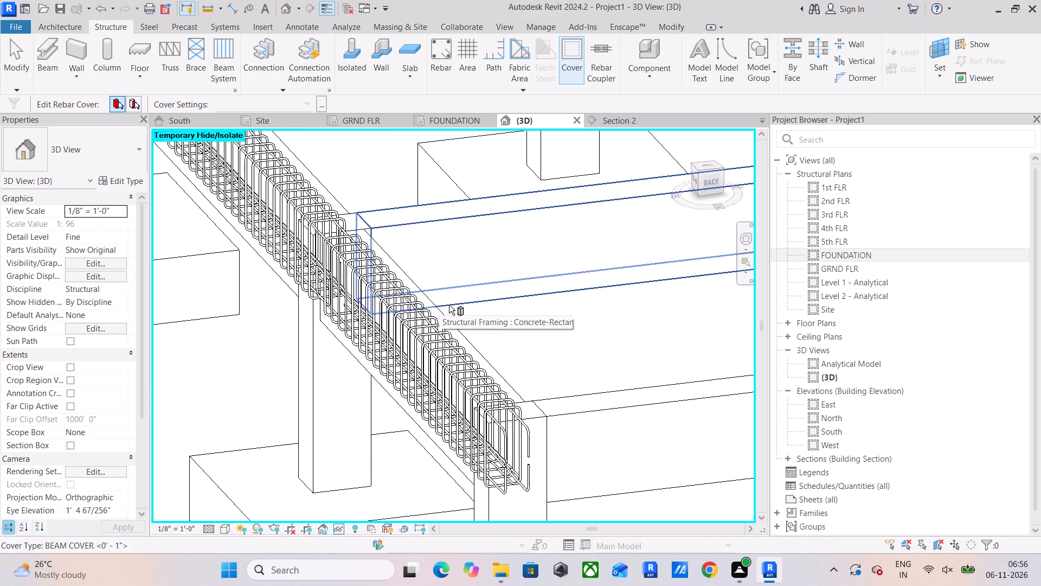
pyautogui.keyDown('shift'); pyautogui.moveTo(470, 314); pyautogui.dragTo(637, 250, button='middle'); pyautogui.keyUp('shift')
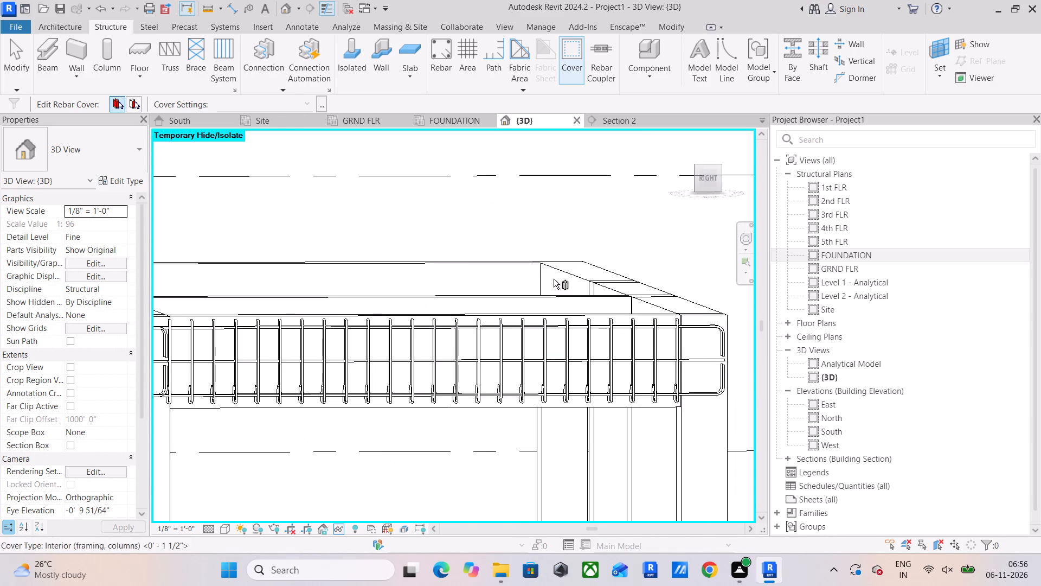
pyautogui.moveTo(554, 279); pyautogui.dragTo(695, 282, button='middle')
pyautogui.keyDown('shift'); pyautogui.moveTo(541, 312); pyautogui.dragTo(518, 307, button='middle'); pyautogui.keyUp('shift')
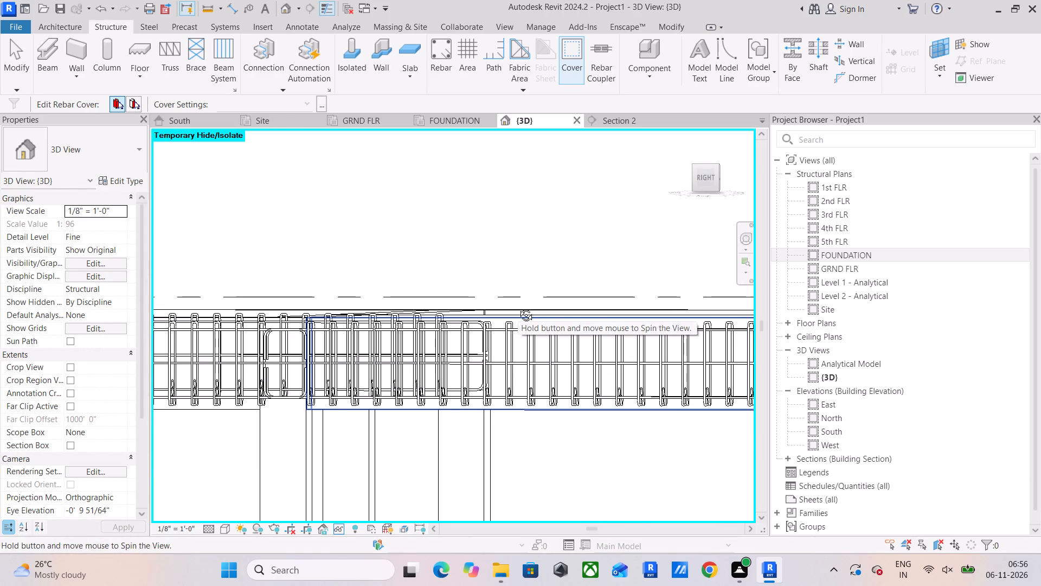
pyautogui.keyDown('shift'); pyautogui.moveTo(518, 307); pyautogui.dragTo(595, 330, button='middle'); pyautogui.keyUp('shift')
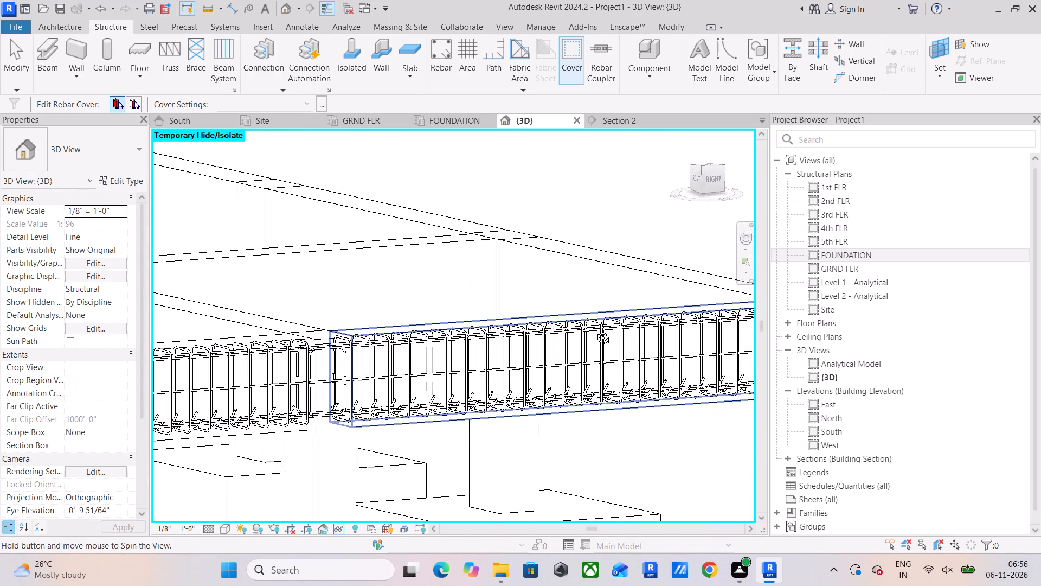
pyautogui.keyDown('shift'); pyautogui.moveTo(595, 330); pyautogui.dragTo(350, 343, button='middle'); pyautogui.keyUp('shift')
pyautogui.scroll(-3, 513, 337)
pyautogui.moveTo(591, 327); pyautogui.dragTo(455, 339, button='middle')
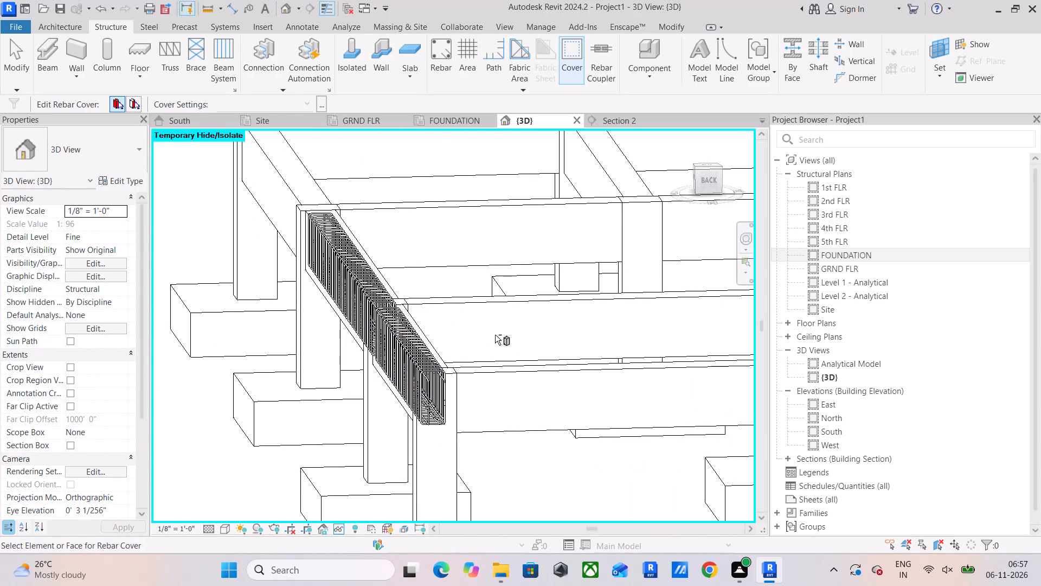
pyautogui.keyDown('shift'); pyautogui.moveTo(495, 335); pyautogui.dragTo(415, 357, button='middle'); pyautogui.keyUp('shift')
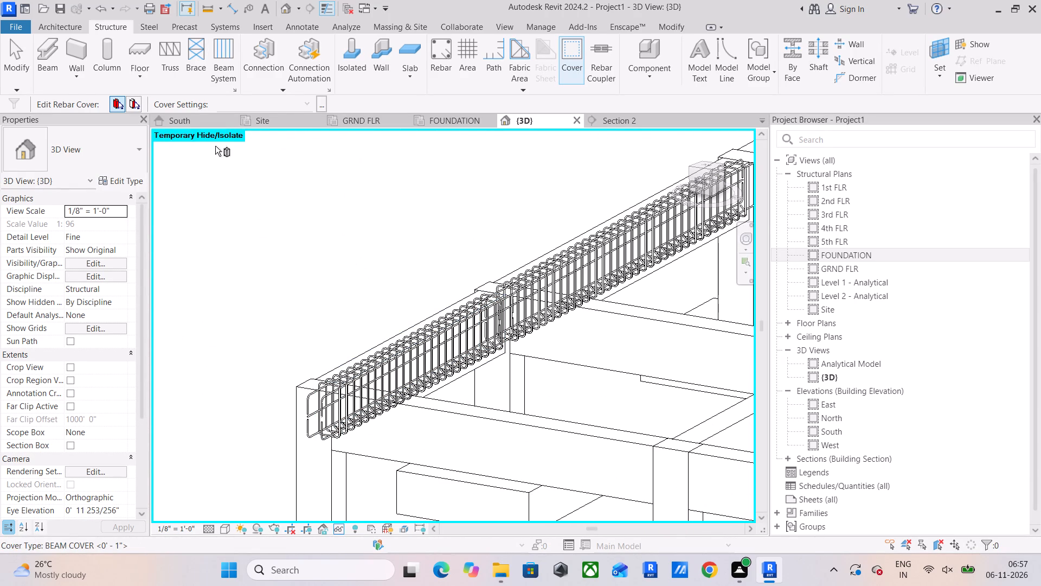
pyautogui.click(18, 67)
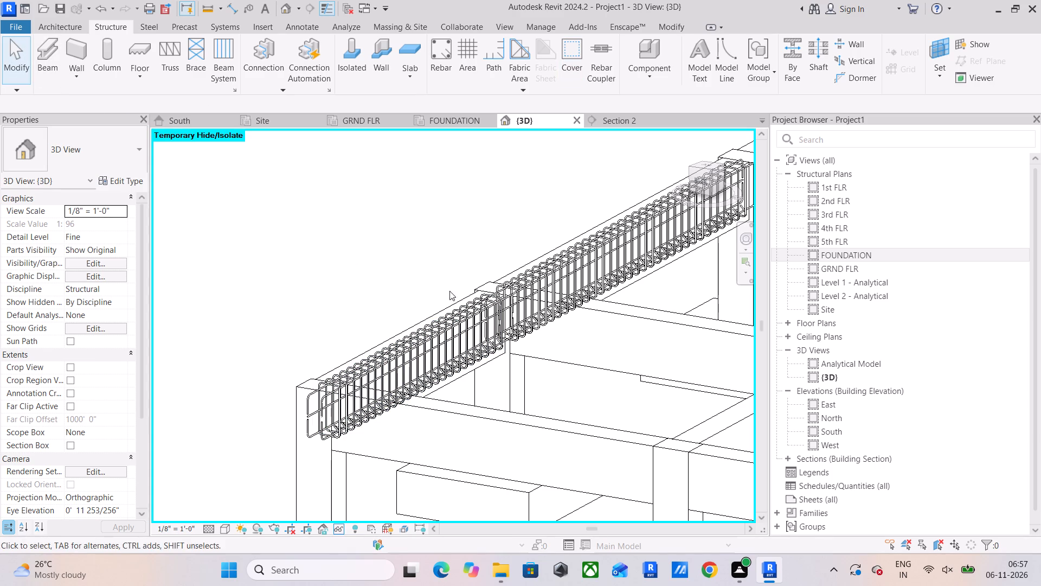
# Propagate the end-bay beam's rebar by host to the perpendicular 12 x 24 beam meeting it at the corner column.
pyautogui.click(425, 313)
pyautogui.click(872, 58)
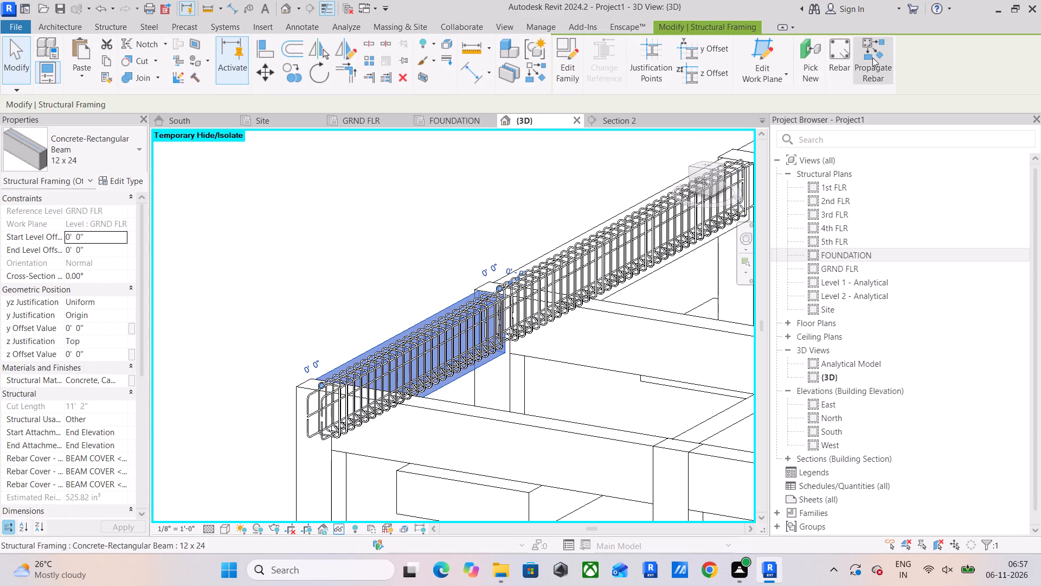
pyautogui.click(627, 438)
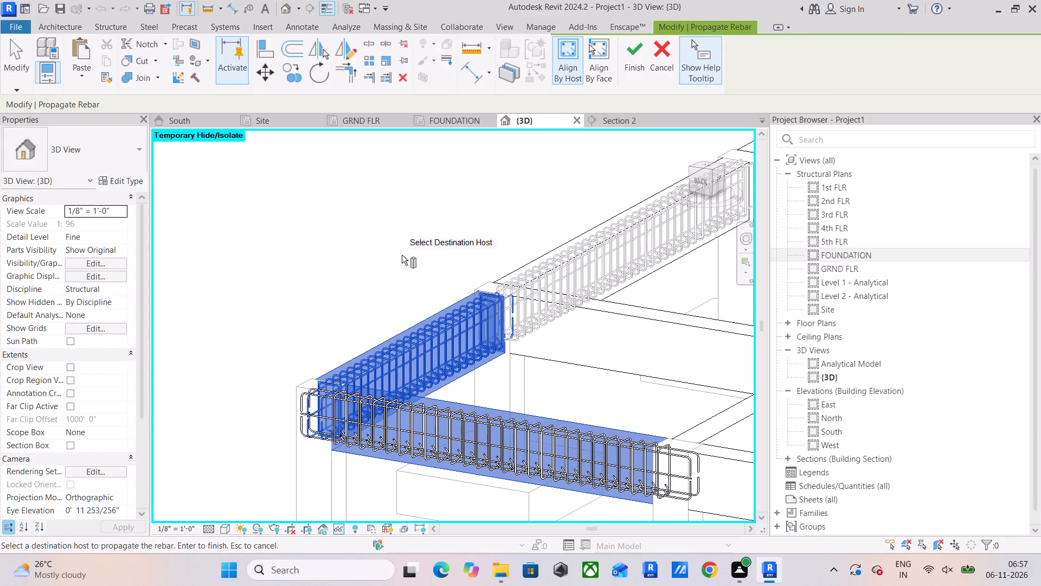
pyautogui.click(634, 66)
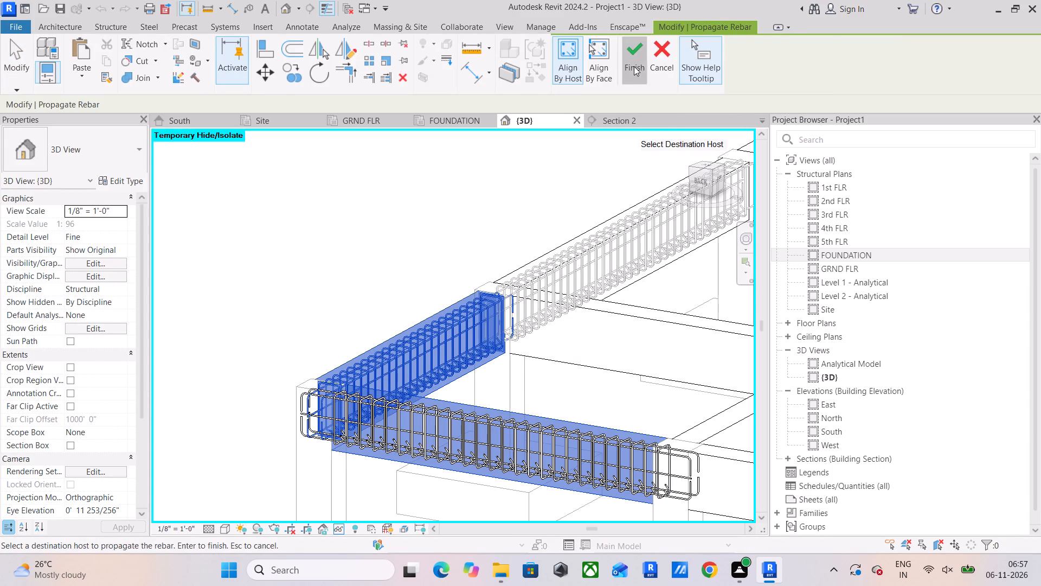
pyautogui.keyDown('shift'); pyautogui.moveTo(586, 397); pyautogui.dragTo(661, 369, button='middle'); pyautogui.keyUp('shift')
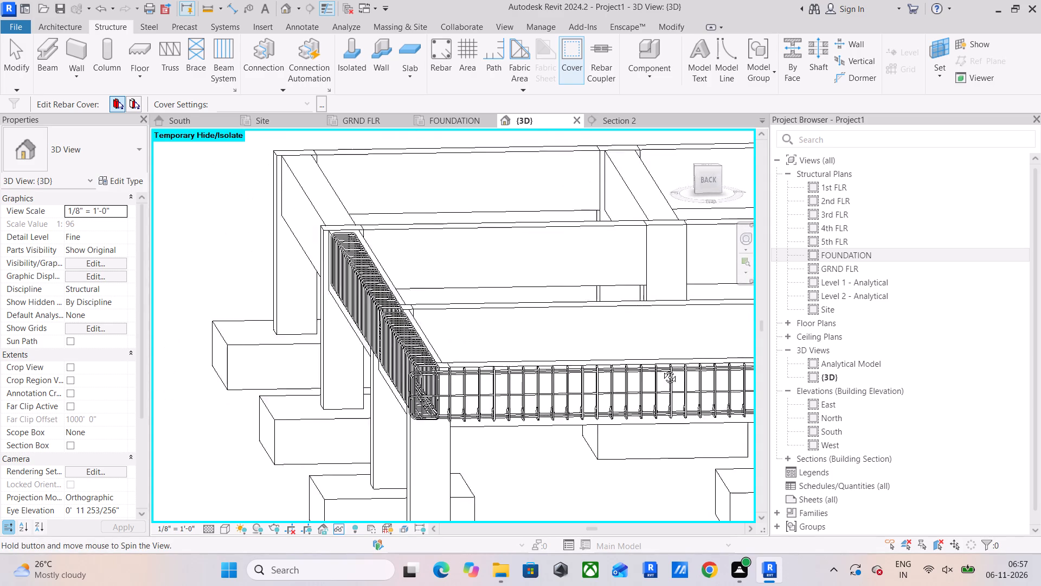
pyautogui.keyDown('shift'); pyautogui.moveTo(661, 369); pyautogui.dragTo(657, 359, button='middle'); pyautogui.keyUp('shift')
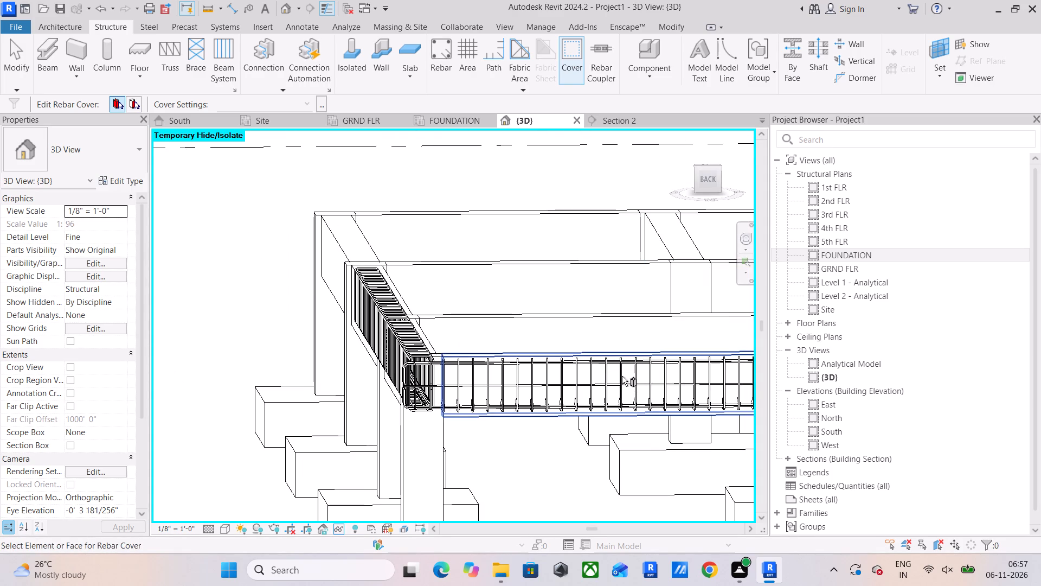
pyautogui.press('Escape')
# Set the perpendicular beam's rebar cover to BEAM COVER <0' - 1">.
pyautogui.click(622, 376)
pyautogui.click(715, 179)
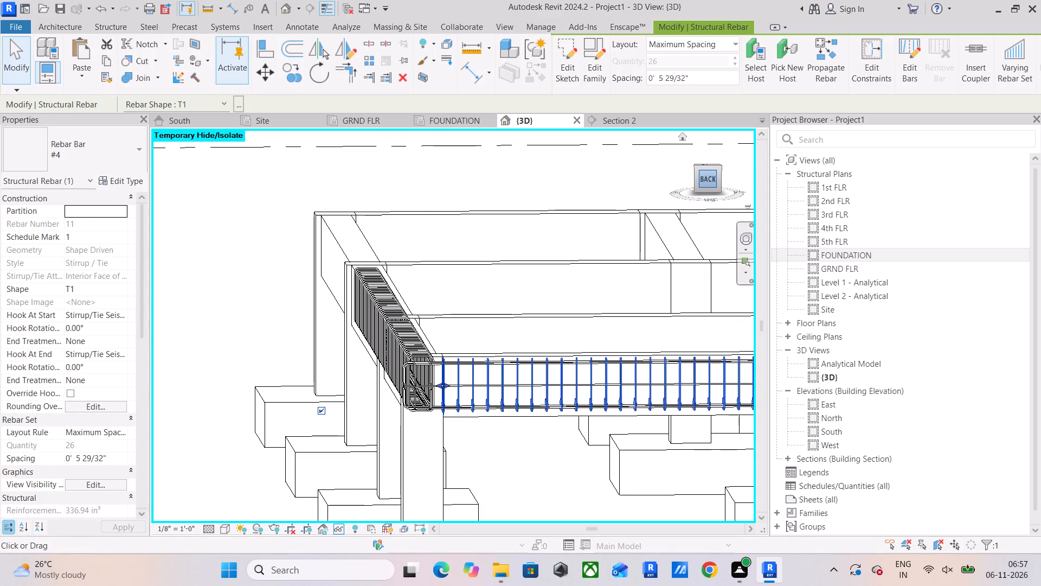
pyautogui.scroll(3, 272, 330)
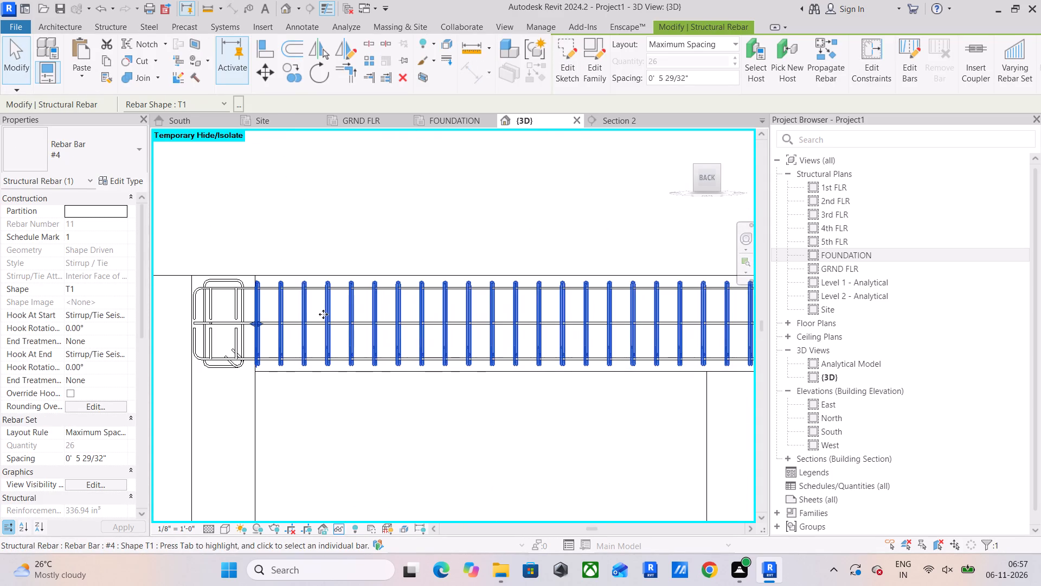
pyautogui.scroll(4, 223, 308)
pyautogui.moveTo(220, 311); pyautogui.dragTo(281, 385, button='middle')
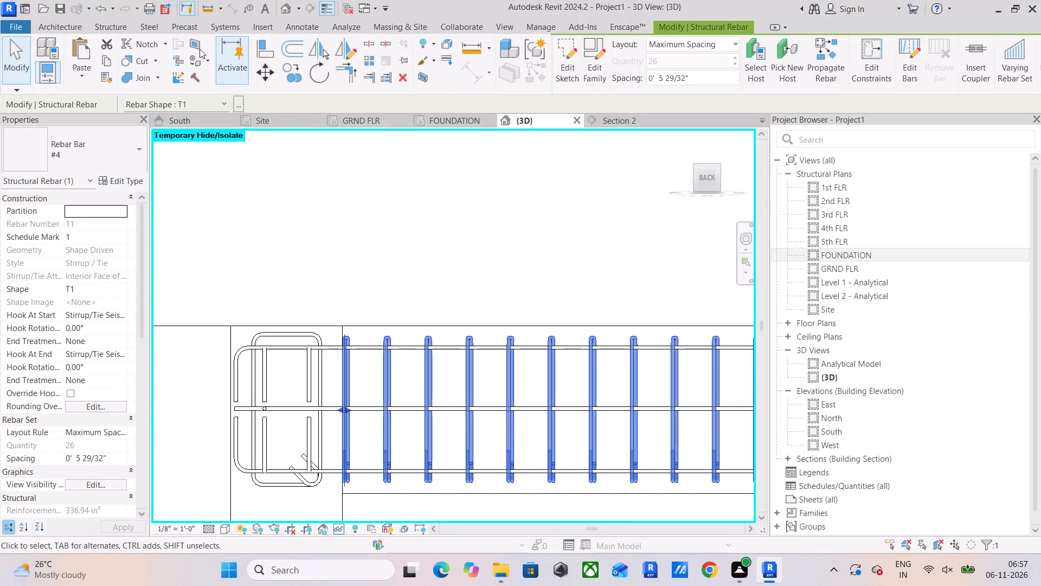
pyautogui.click(120, 30)
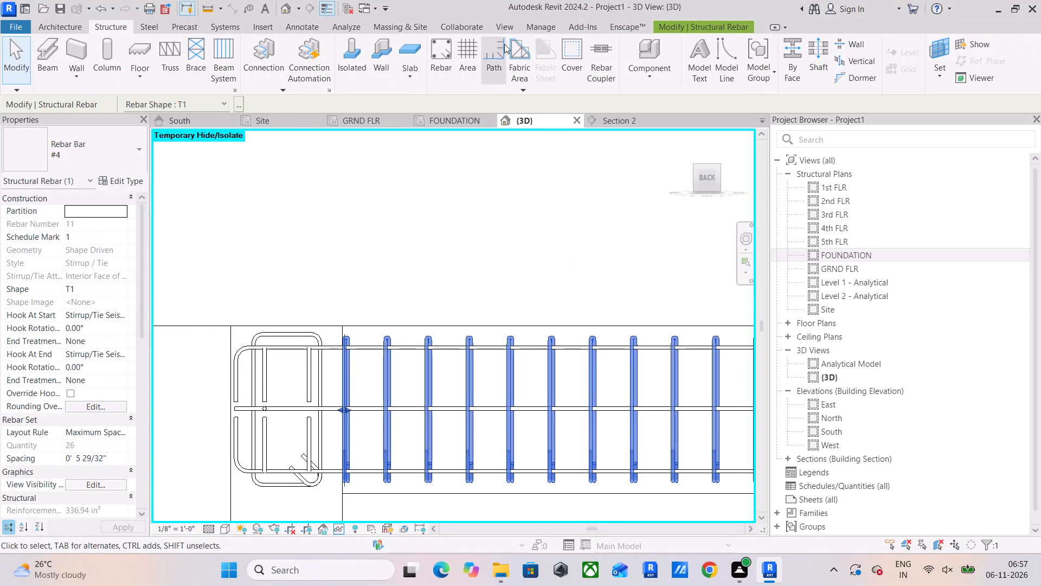
pyautogui.click(574, 56)
pyautogui.click(473, 322)
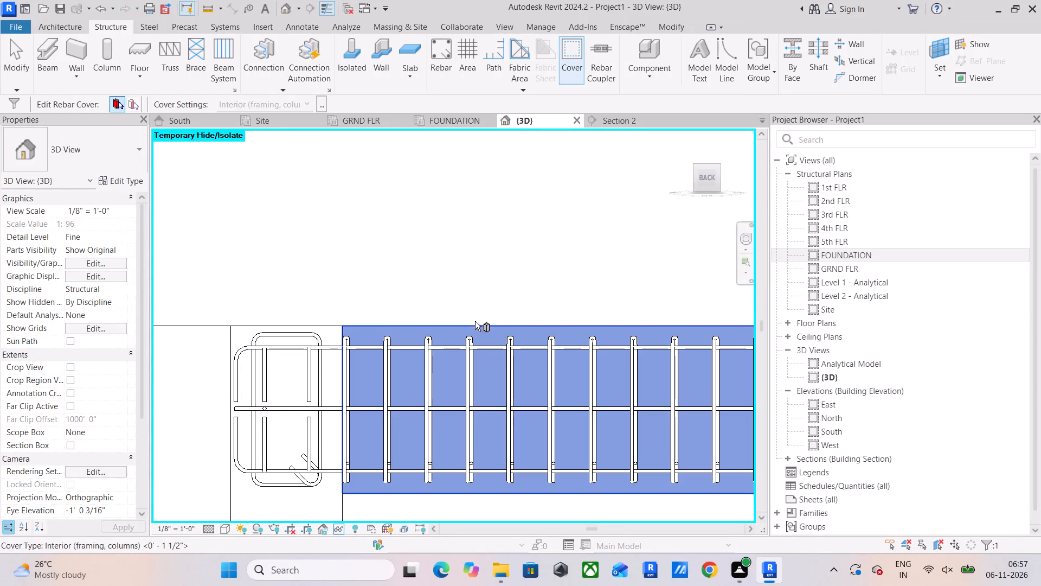
pyautogui.click(306, 100)
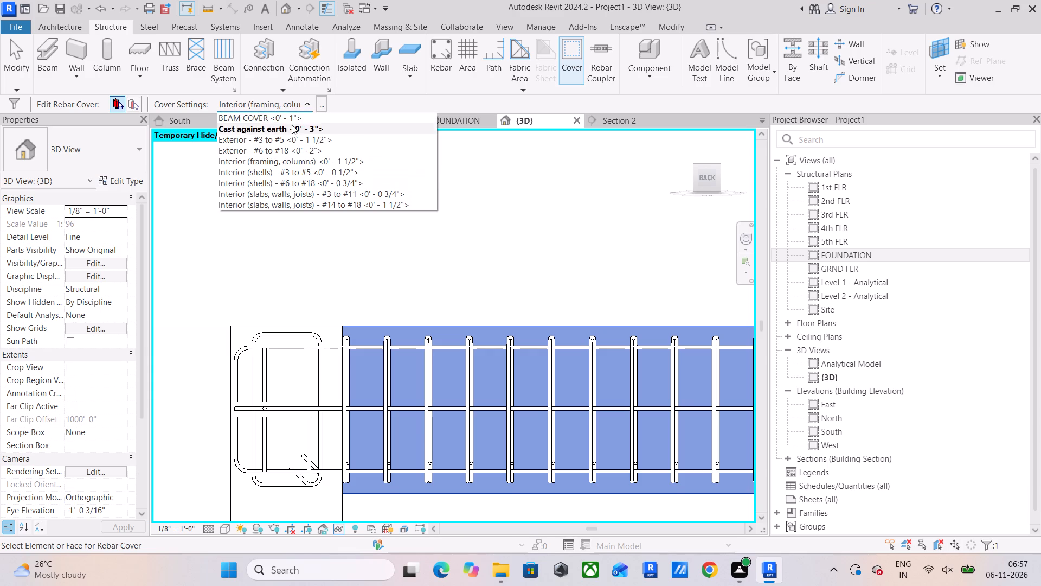
pyautogui.click(292, 119)
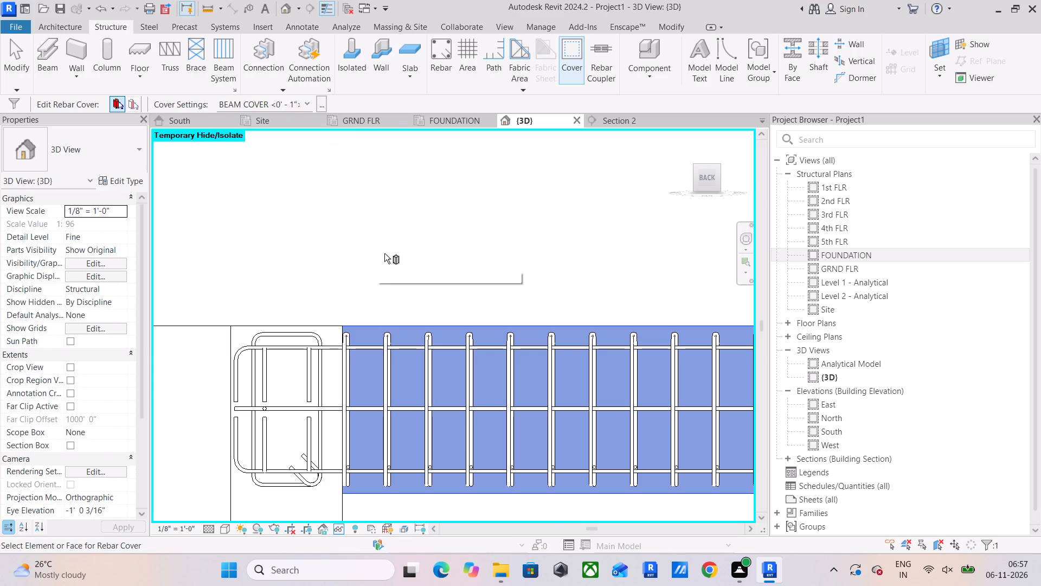
pyautogui.click(287, 233)
pyautogui.click(2, 66)
pyautogui.click(28, 73)
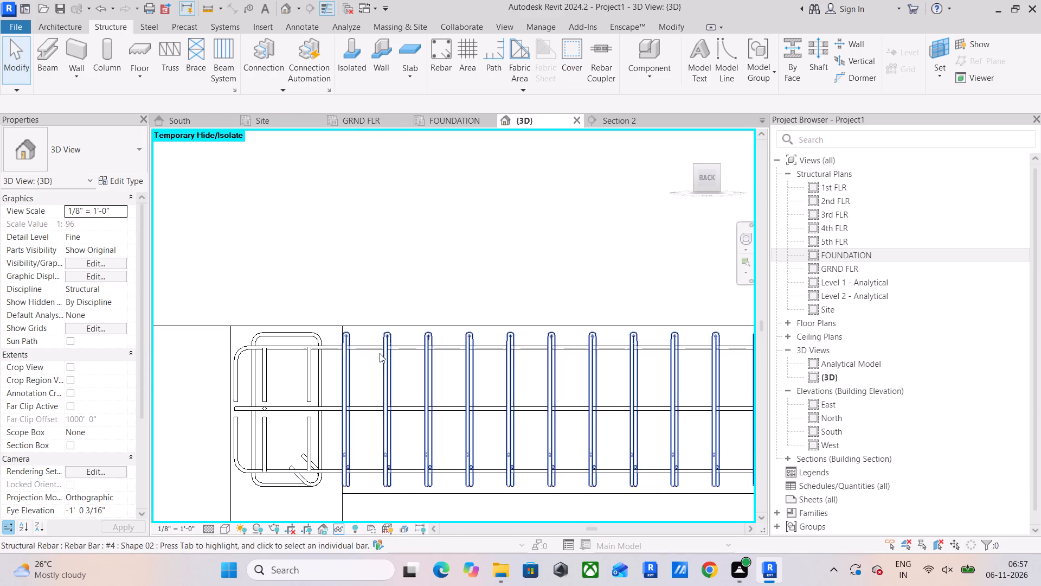
# Examine how the two beams' hooked bars and stirrups meet inside the corner column from several angles.
pyautogui.scroll(5, 258, 341)
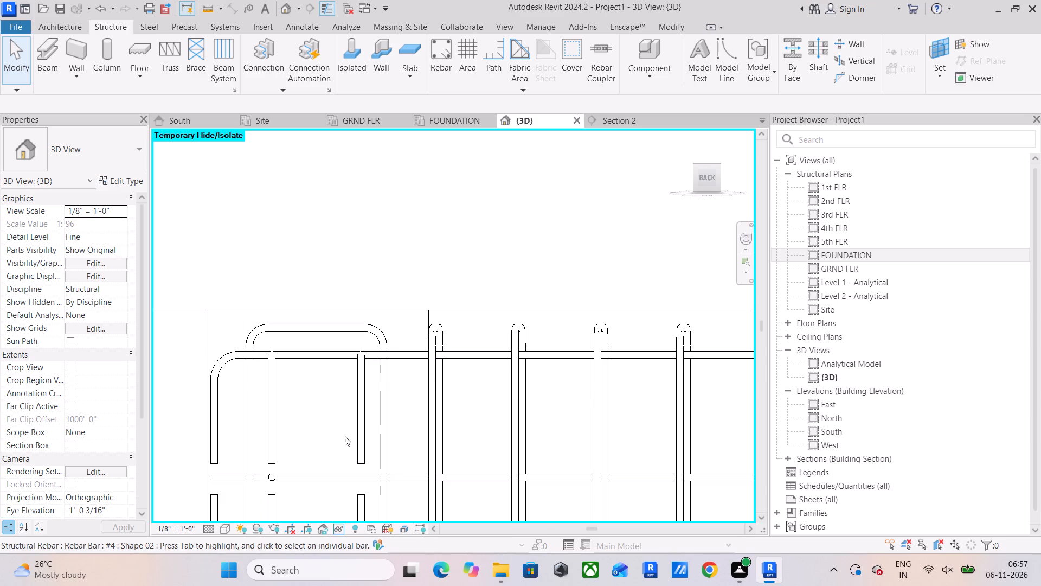
pyautogui.scroll(-10, 345, 436)
pyautogui.keyDown('shift'); pyautogui.moveTo(346, 445); pyautogui.dragTo(369, 458, button='middle'); pyautogui.keyUp('shift')
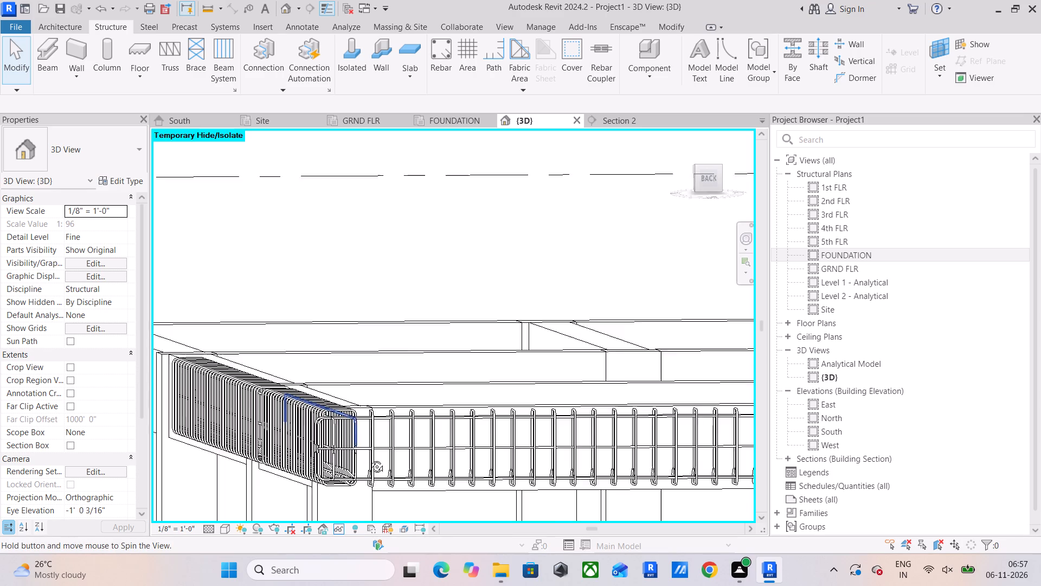
pyautogui.keyDown('shift'); pyautogui.moveTo(369, 458); pyautogui.dragTo(517, 495, button='middle'); pyautogui.keyUp('shift')
pyautogui.moveTo(519, 493); pyautogui.dragTo(376, 365, button='middle')
pyautogui.scroll(5, 398, 360)
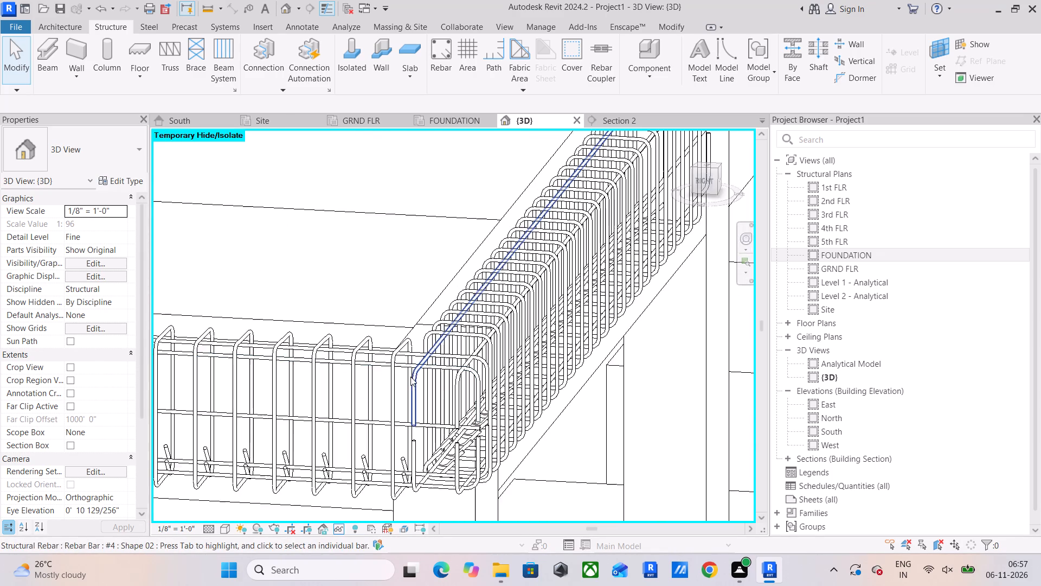
pyautogui.keyDown('shift'); pyautogui.moveTo(413, 383); pyautogui.dragTo(416, 391, button='middle'); pyautogui.keyUp('shift')
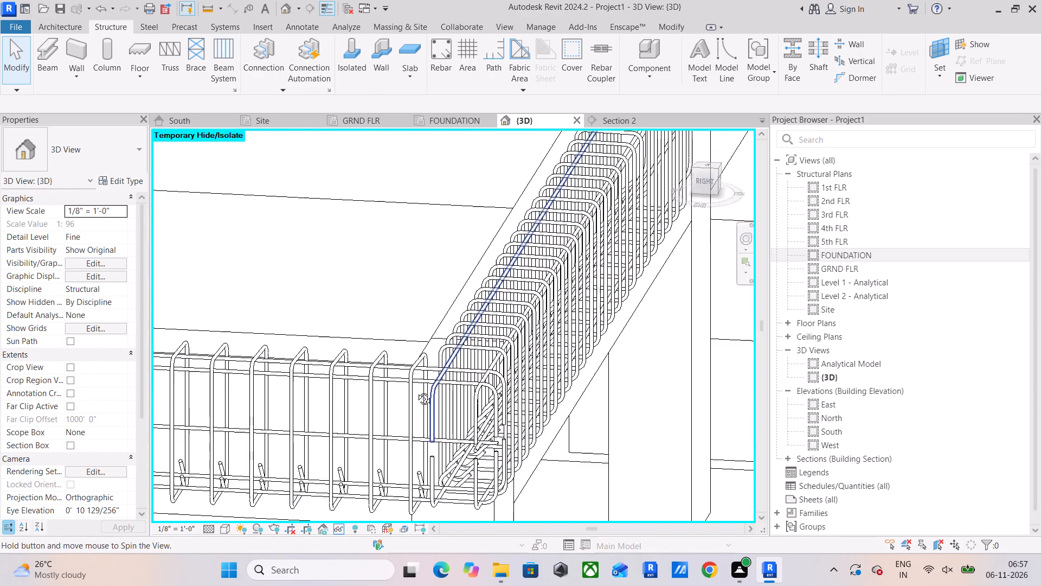
pyautogui.keyDown('shift'); pyautogui.moveTo(416, 391); pyautogui.dragTo(407, 406, button='middle'); pyautogui.keyUp('shift')
pyautogui.scroll(-2, 407, 406)
pyautogui.moveTo(409, 406); pyautogui.dragTo(409, 342, button='middle')
pyautogui.scroll(-7, 406, 343)
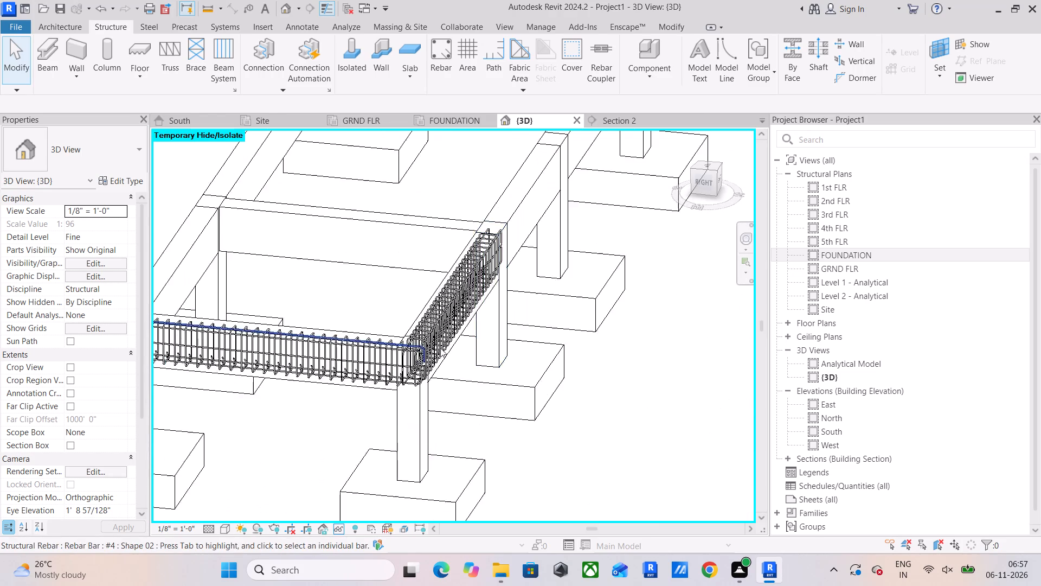
# Propagate the corner beam's rebar by host to the adjoining 12 x 24 beam in line with it along the building's back side.
pyautogui.moveTo(482, 358); pyautogui.dragTo(396, 491, button='middle')
pyautogui.keyDown('shift'); pyautogui.moveTo(428, 442); pyautogui.dragTo(260, 417, button='middle'); pyautogui.keyUp('shift')
pyautogui.keyDown('shift'); pyautogui.moveTo(260, 417); pyautogui.dragTo(327, 406, button='middle'); pyautogui.keyUp('shift')
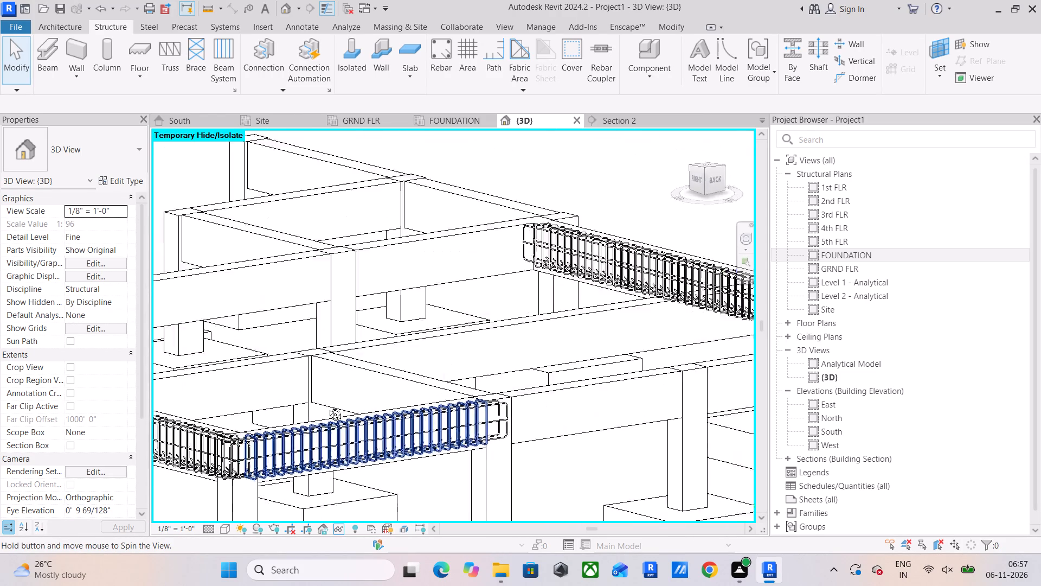
pyautogui.keyDown('shift'); pyautogui.moveTo(327, 406); pyautogui.dragTo(211, 406, button='middle'); pyautogui.keyUp('shift')
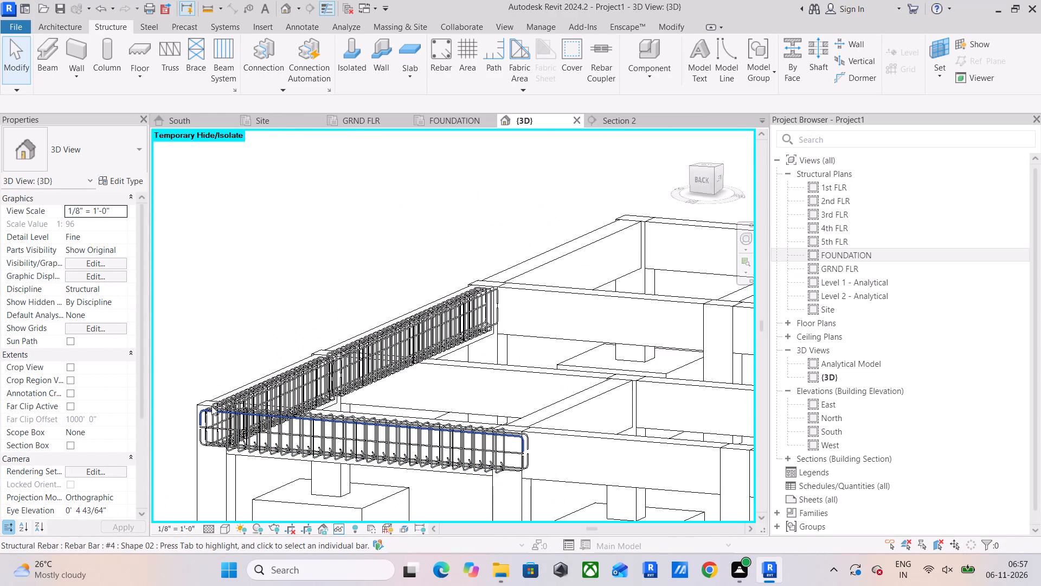
pyautogui.scroll(3, 245, 466)
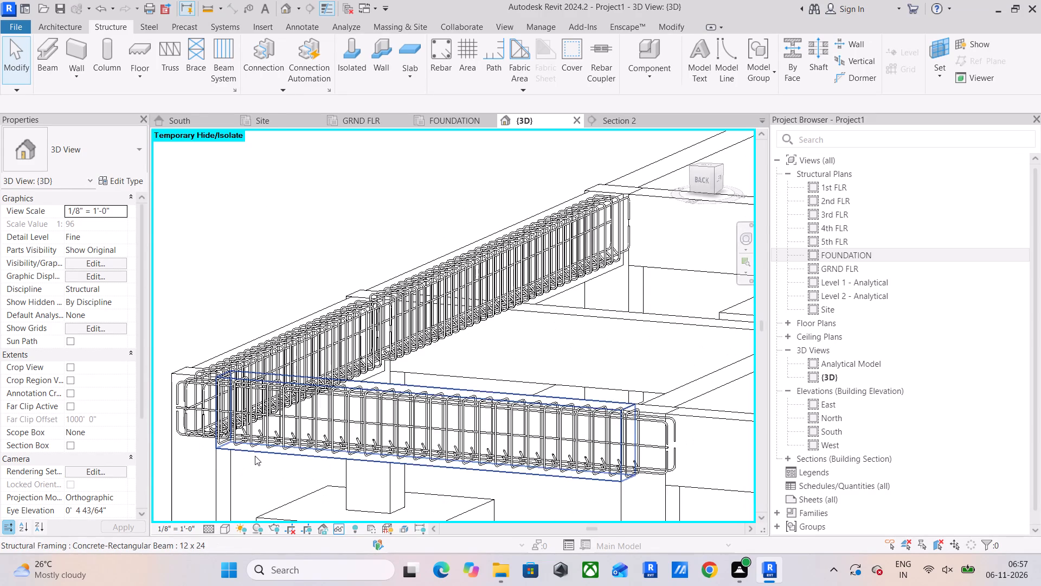
pyautogui.click(255, 456)
pyautogui.click(875, 55)
pyautogui.scroll(-3, 558, 324)
pyautogui.moveTo(558, 324); pyautogui.dragTo(413, 305, button='middle')
pyautogui.click(530, 365)
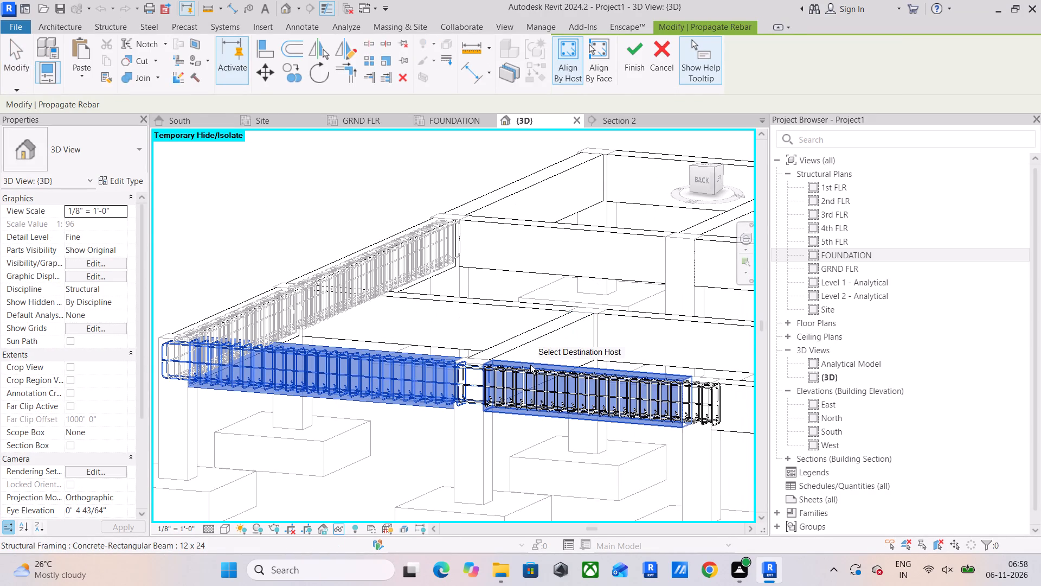
pyautogui.click(636, 58)
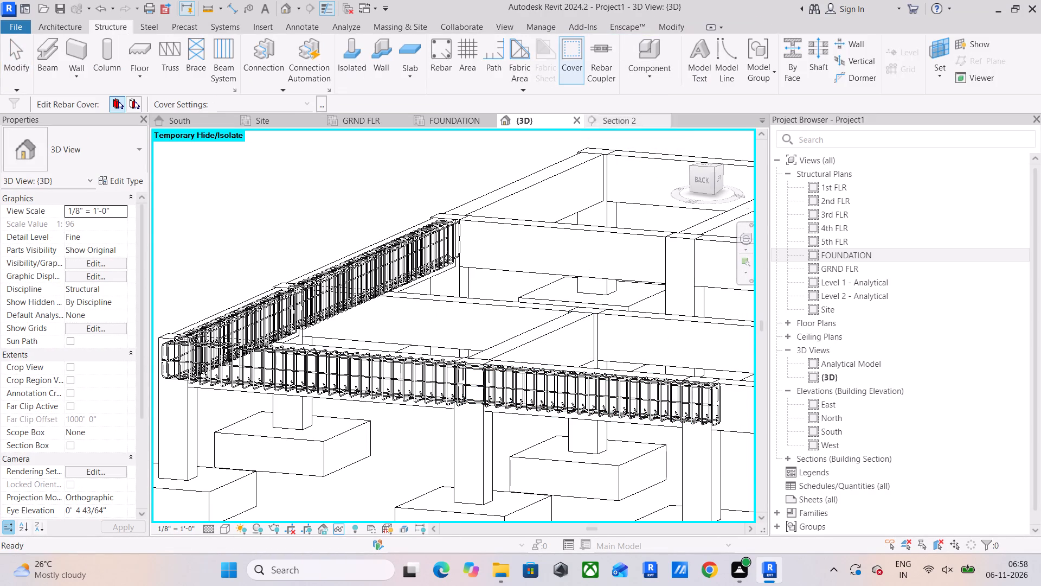
# Shorten the newly reinforced beam's stirrup set in the back view so its last stirrup stays clear of the end column.
pyautogui.click(697, 185)
pyautogui.scroll(4, 370, 391)
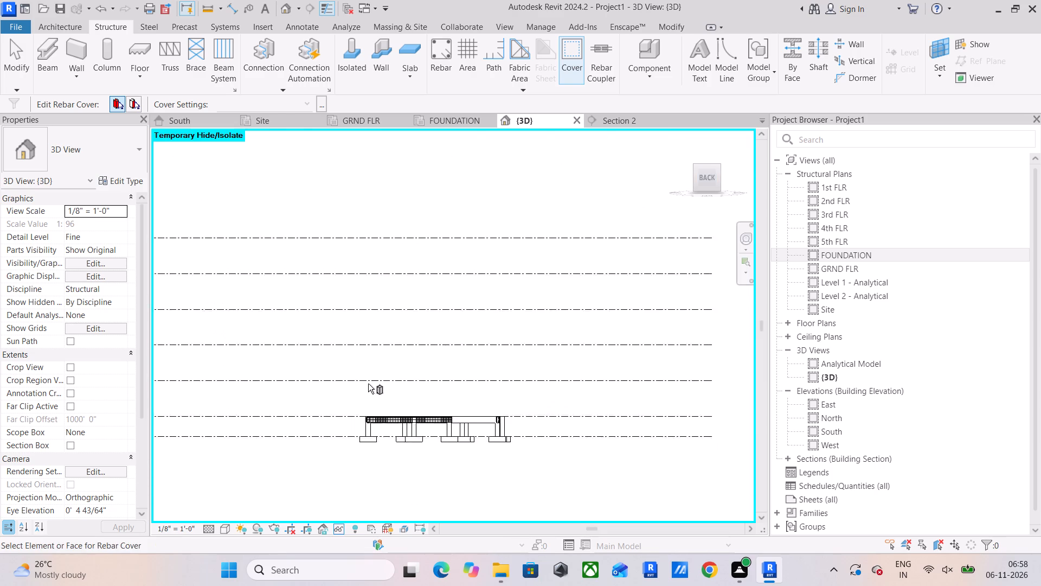
pyautogui.scroll(15, 368, 384)
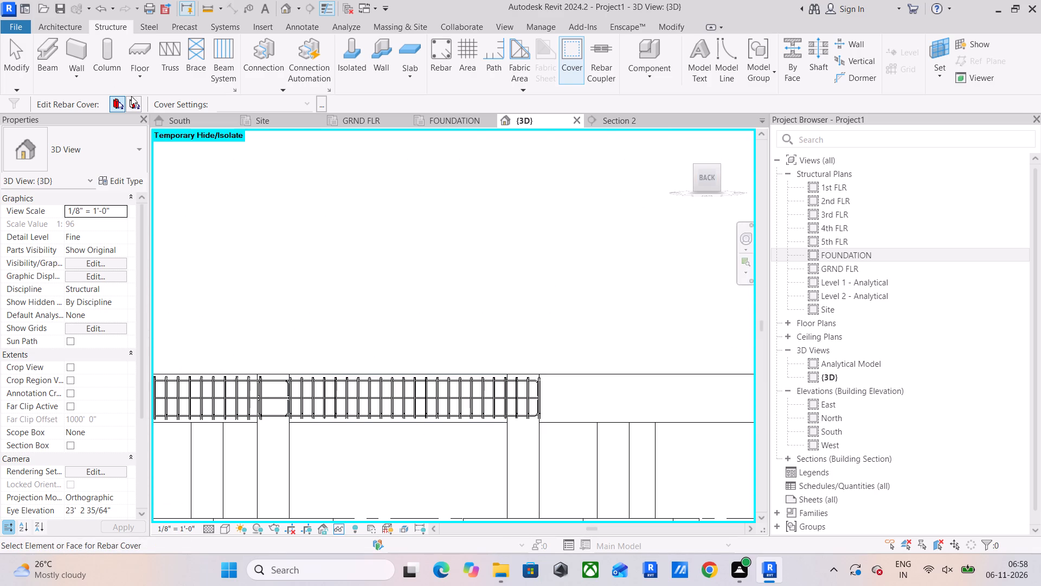
pyautogui.click(22, 57)
pyautogui.scroll(3, 580, 384)
pyautogui.scroll(5, 516, 402)
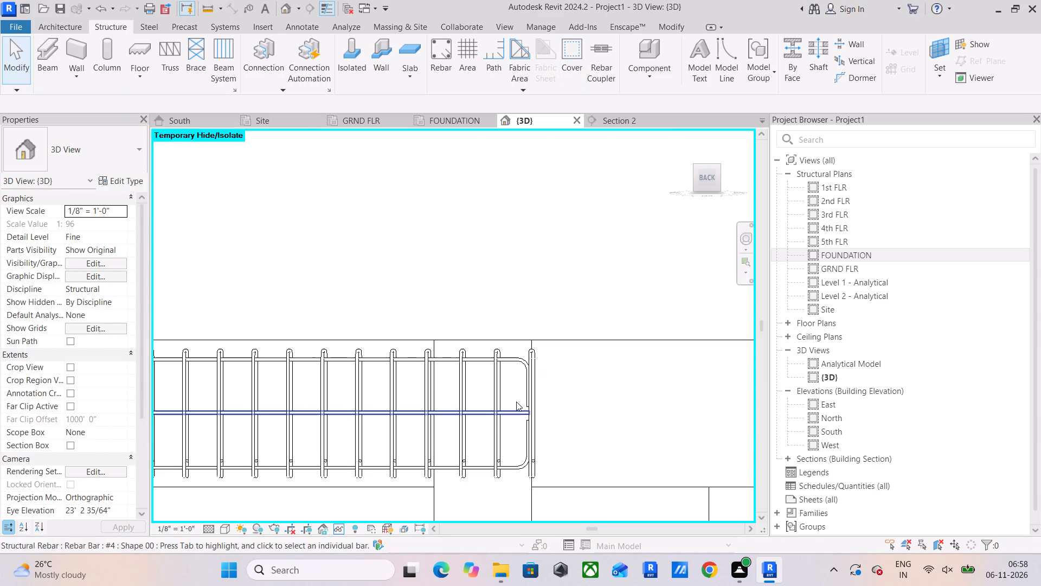
pyautogui.click(529, 412)
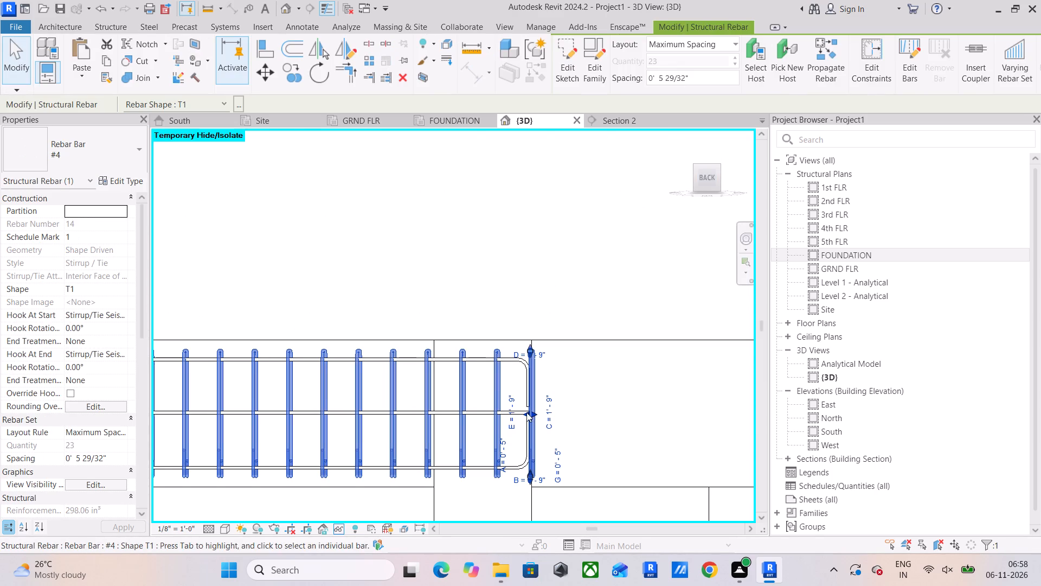
pyautogui.moveTo(526, 412); pyautogui.dragTo(422, 432)
# Examine the hooked bars and stirrups of the adjoining back-side beams at the columns on both ends of the new beam.
pyautogui.scroll(-10, 422, 432)
pyautogui.moveTo(428, 432); pyautogui.dragTo(647, 451, button='middle')
pyautogui.scroll(9, 506, 454)
pyautogui.scroll(4, 460, 450)
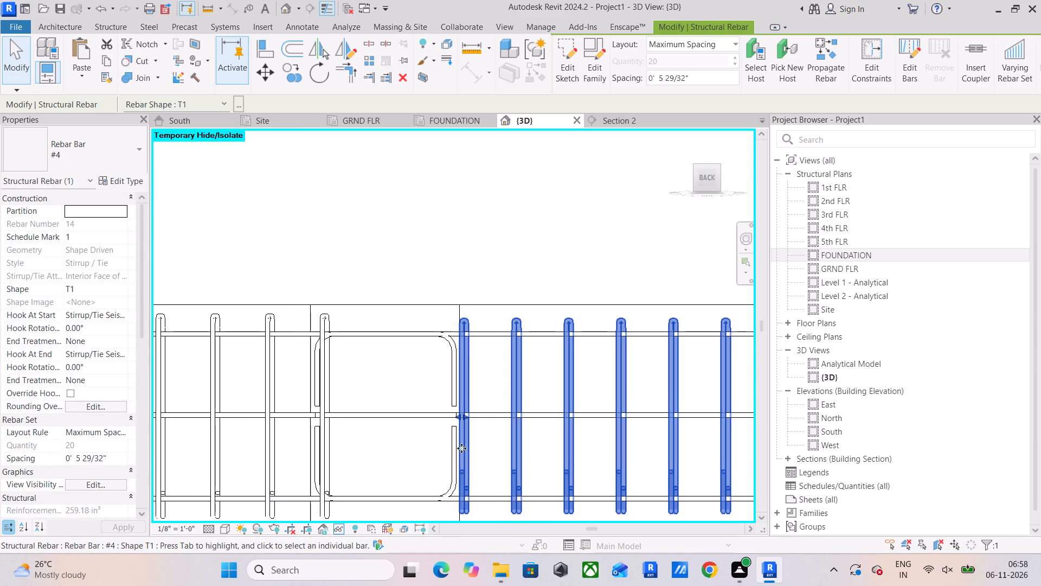
pyautogui.scroll(-3, 405, 388)
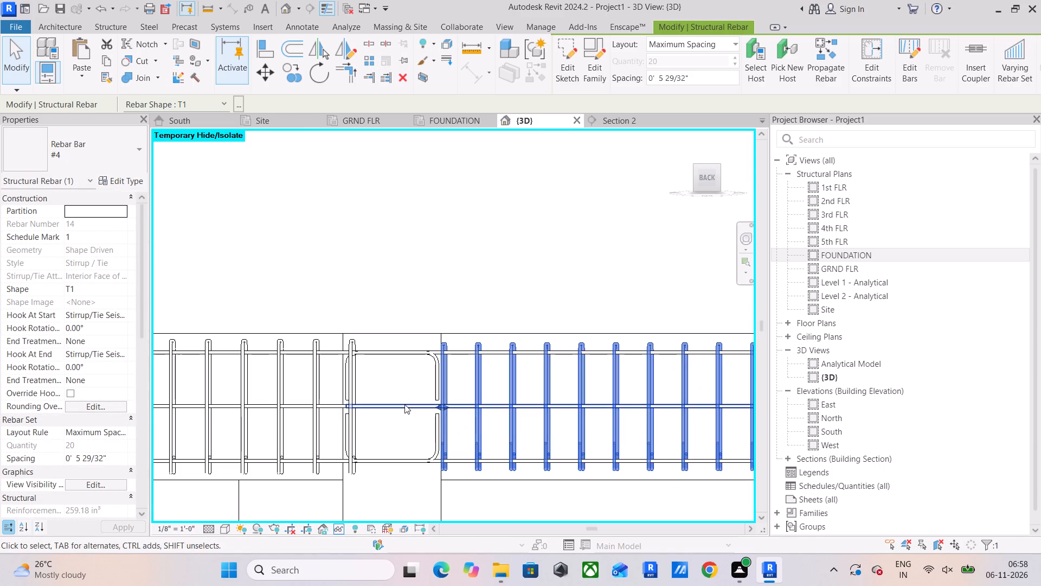
pyautogui.click(404, 404)
pyautogui.click(394, 380)
pyautogui.click(461, 352)
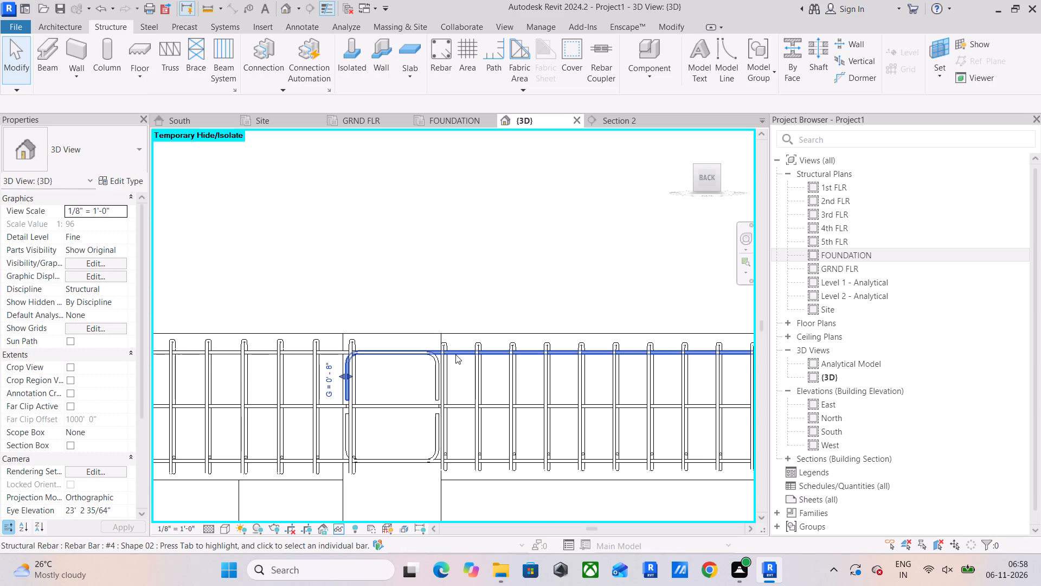
pyautogui.click(397, 385)
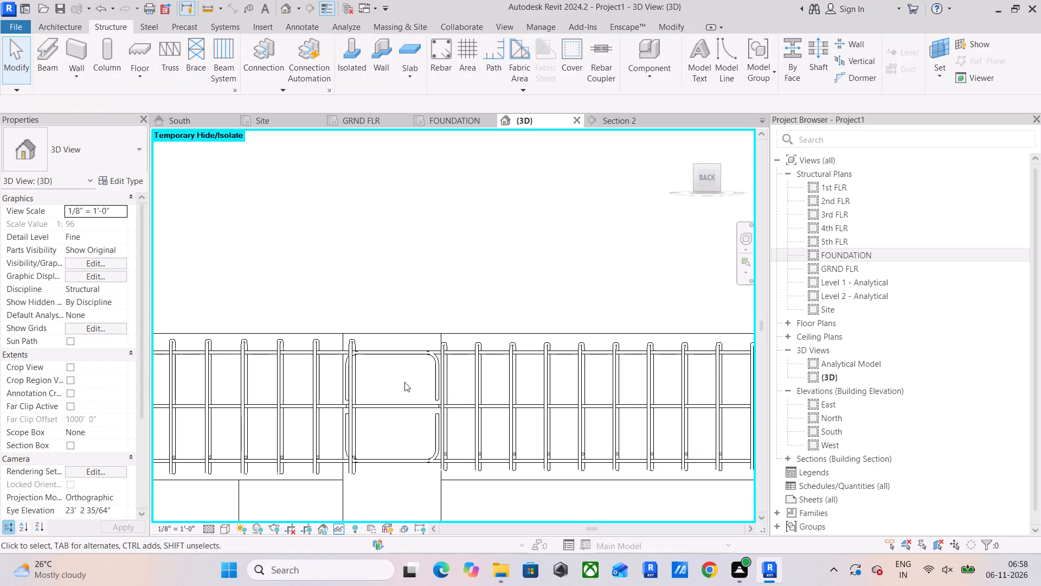
pyautogui.scroll(-4, 422, 380)
pyautogui.moveTo(523, 393); pyautogui.dragTo(253, 421, button='middle')
pyautogui.scroll(3, 591, 408)
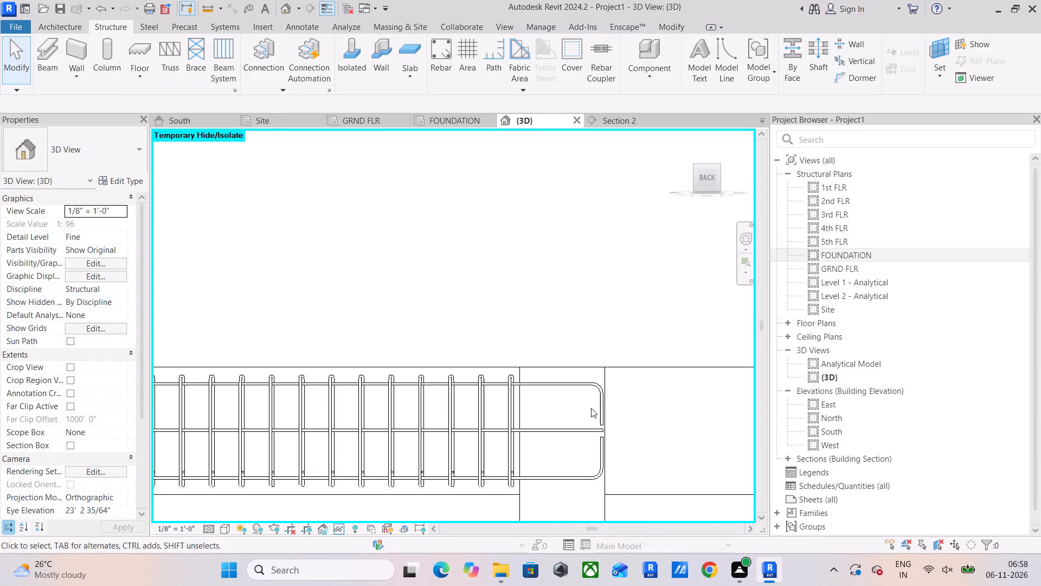
pyautogui.scroll(-3, 607, 368)
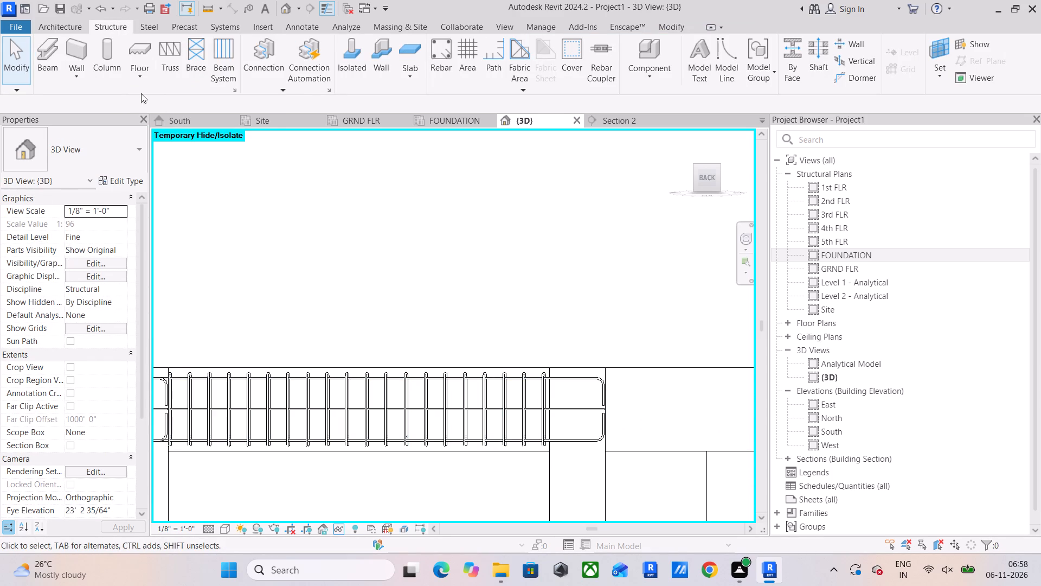
# Set the rebar cover of the second back-side beam to BEAM COVER <0' - 1">.
pyautogui.click(563, 51)
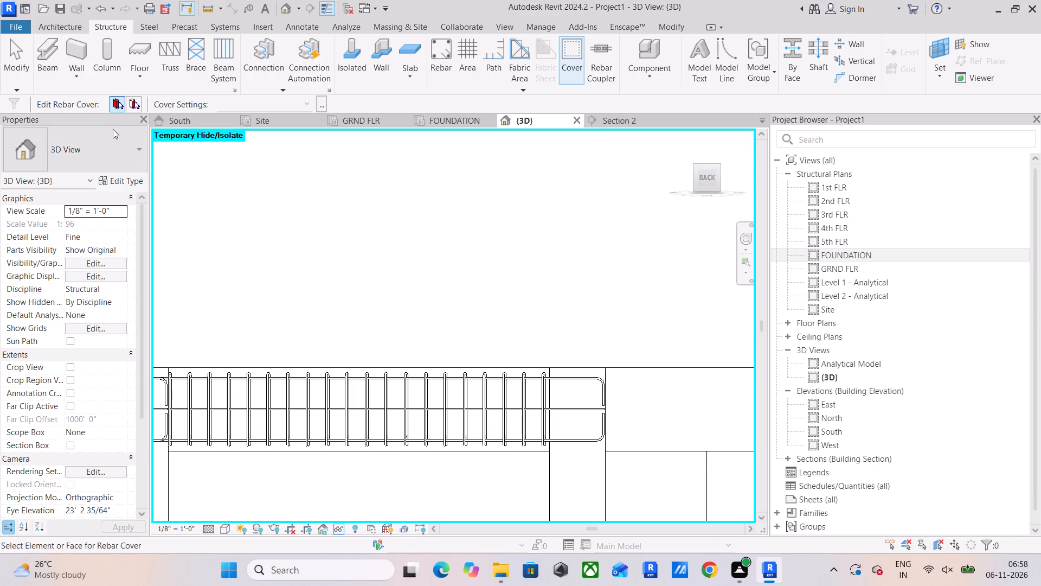
pyautogui.click(386, 449)
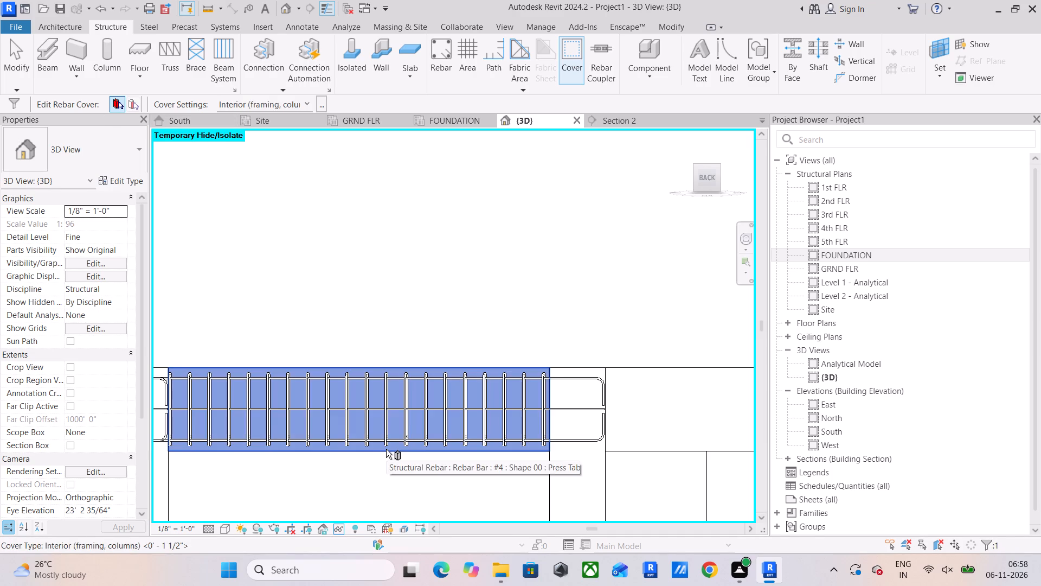
pyautogui.click(306, 100)
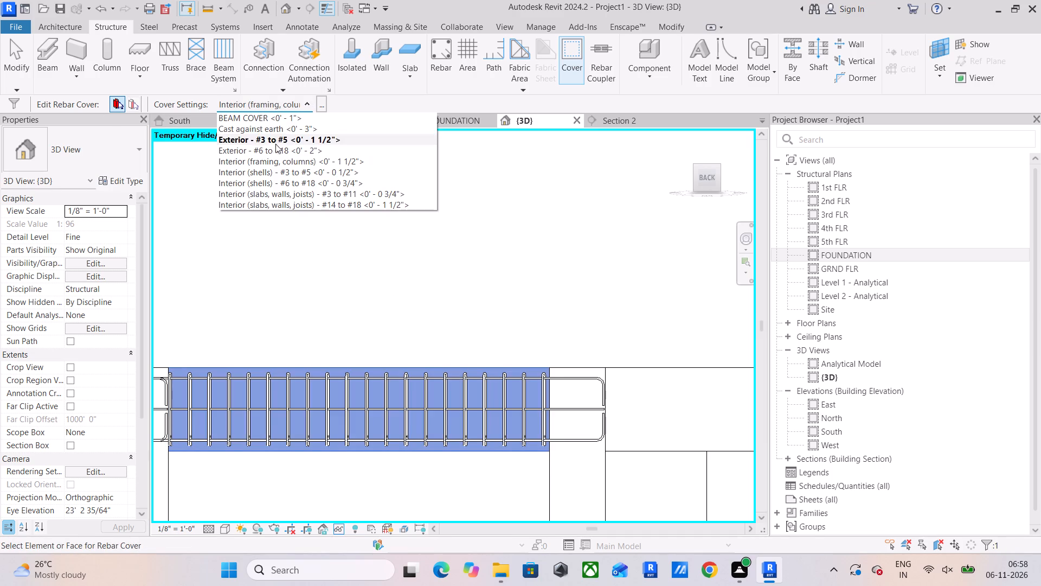
pyautogui.click(277, 119)
pyautogui.scroll(-1, 346, 277)
pyautogui.moveTo(346, 277); pyautogui.dragTo(513, 273, button='middle')
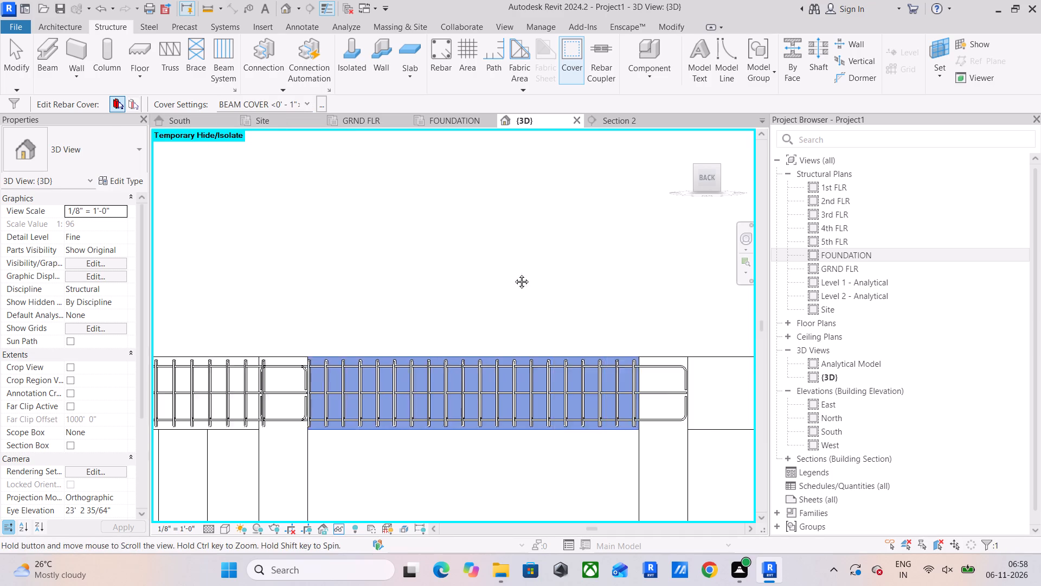
pyautogui.moveTo(513, 273); pyautogui.dragTo(542, 270, button='middle')
pyautogui.scroll(8, 359, 343)
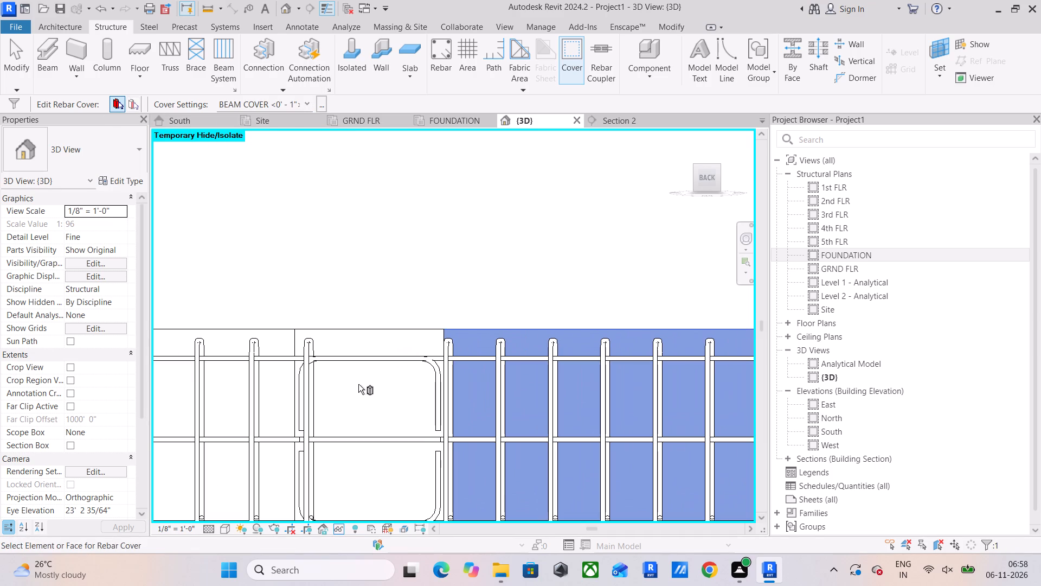
pyautogui.click(18, 75)
pyautogui.scroll(-6, 460, 280)
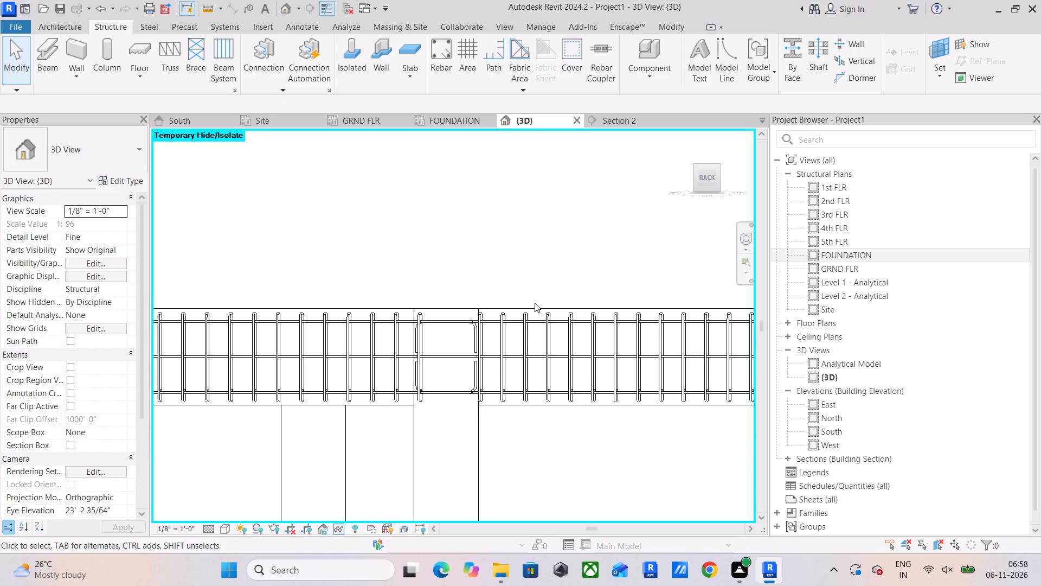
# Propagate the second back-side beam's rebar by host to the next 12 x 24 beam, which runs to the far corner column.
pyautogui.moveTo(706, 184); pyautogui.dragTo(691, 197)
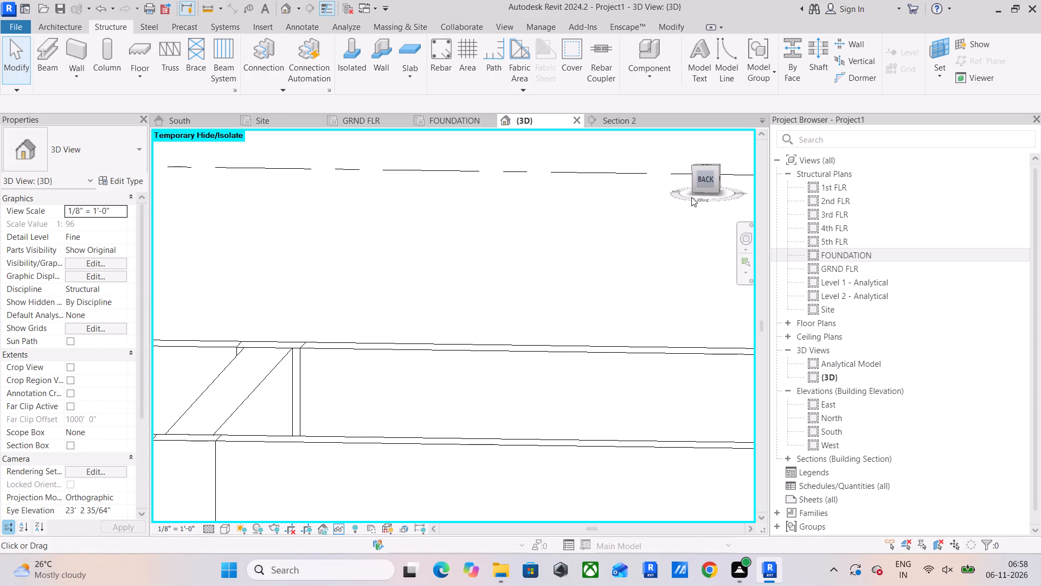
pyautogui.moveTo(691, 197); pyautogui.dragTo(690, 198)
pyautogui.scroll(-6, 559, 319)
pyautogui.moveTo(551, 331); pyautogui.dragTo(532, 257, button='middle')
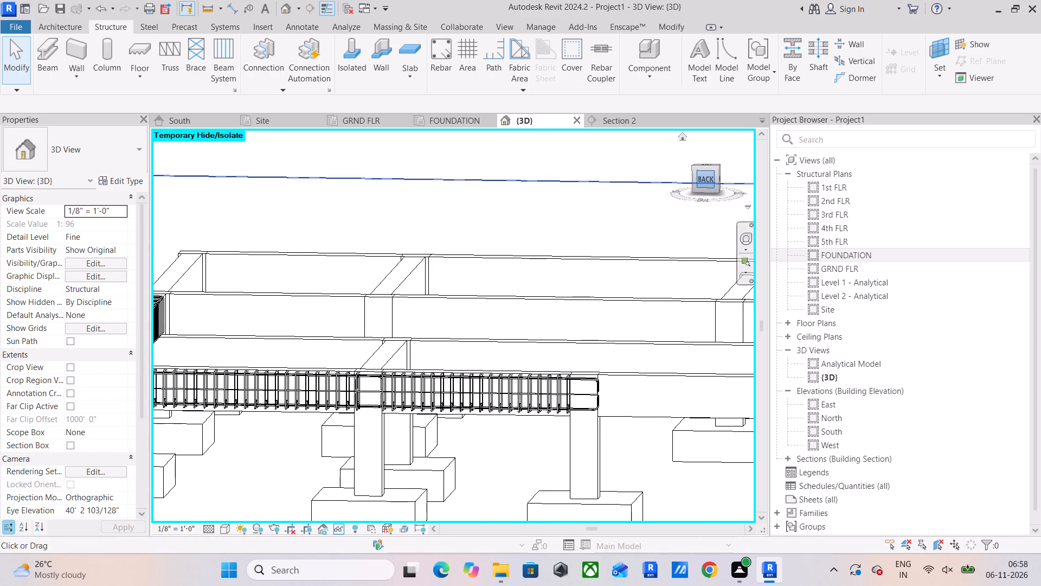
pyautogui.moveTo(702, 182); pyautogui.dragTo(670, 188)
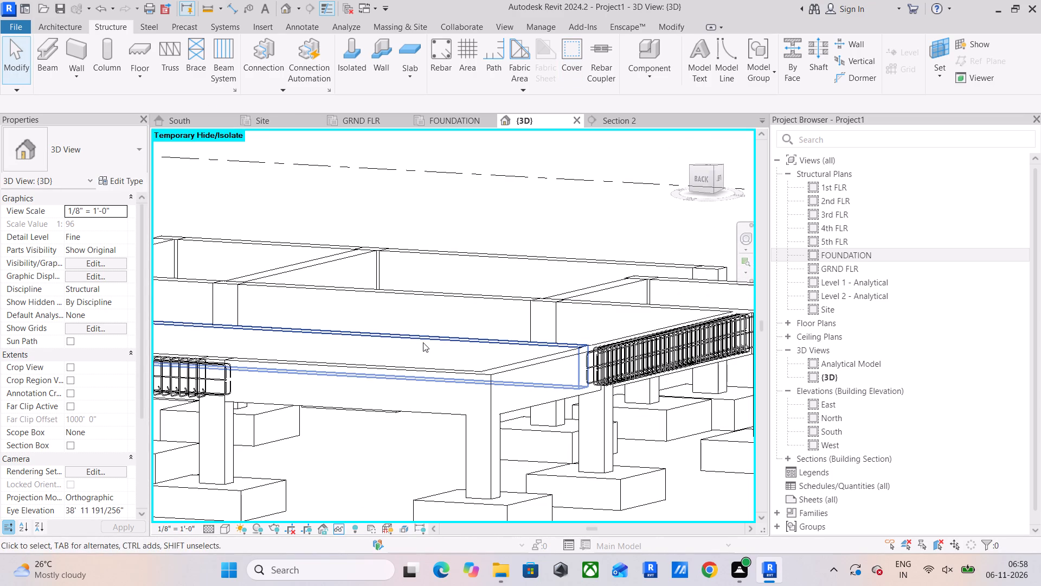
pyautogui.moveTo(319, 406); pyautogui.dragTo(428, 441, button='middle')
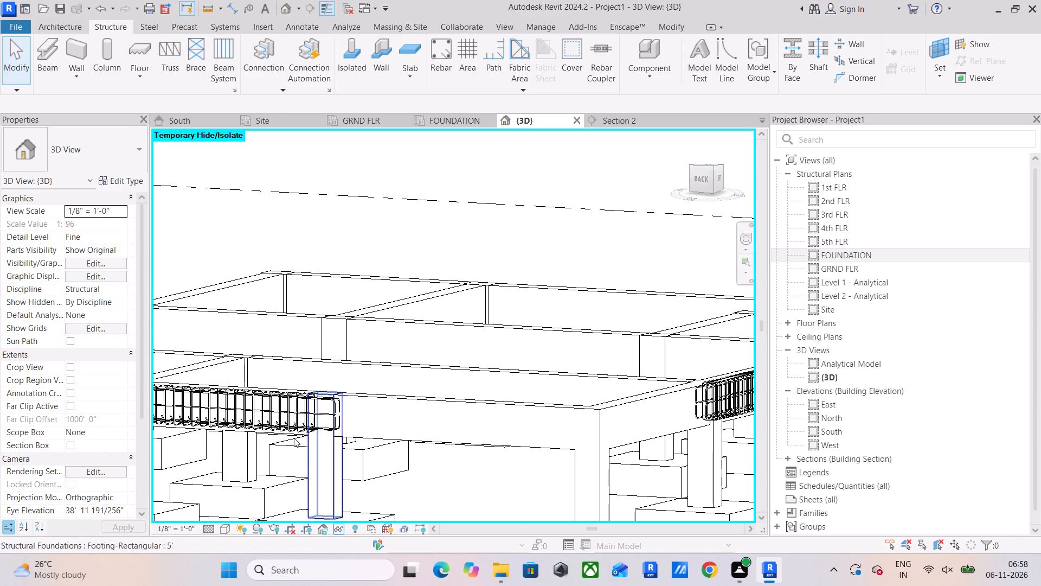
pyautogui.scroll(5, 257, 430)
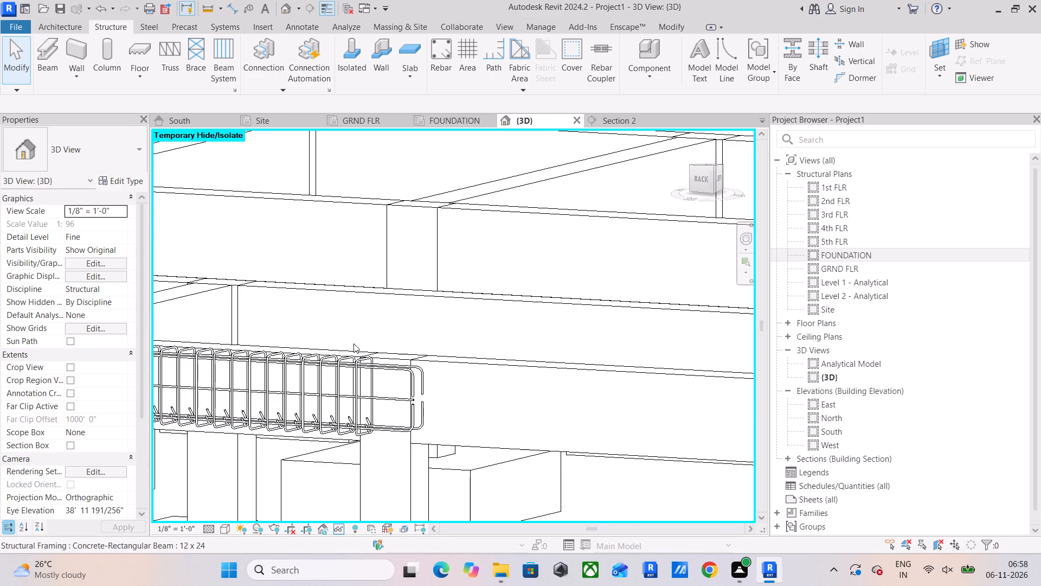
pyautogui.click(352, 347)
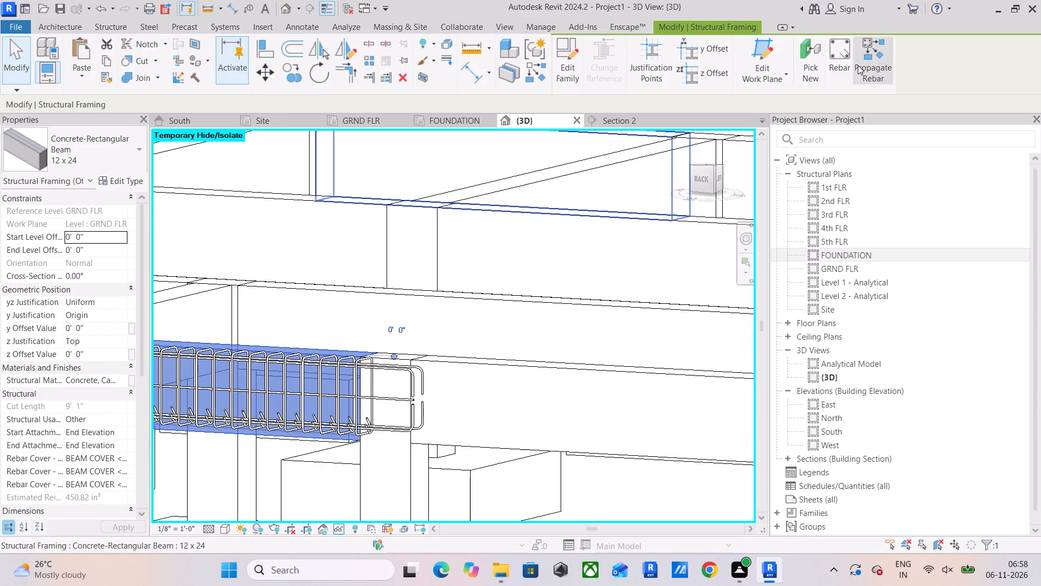
pyautogui.click(863, 63)
pyautogui.click(660, 370)
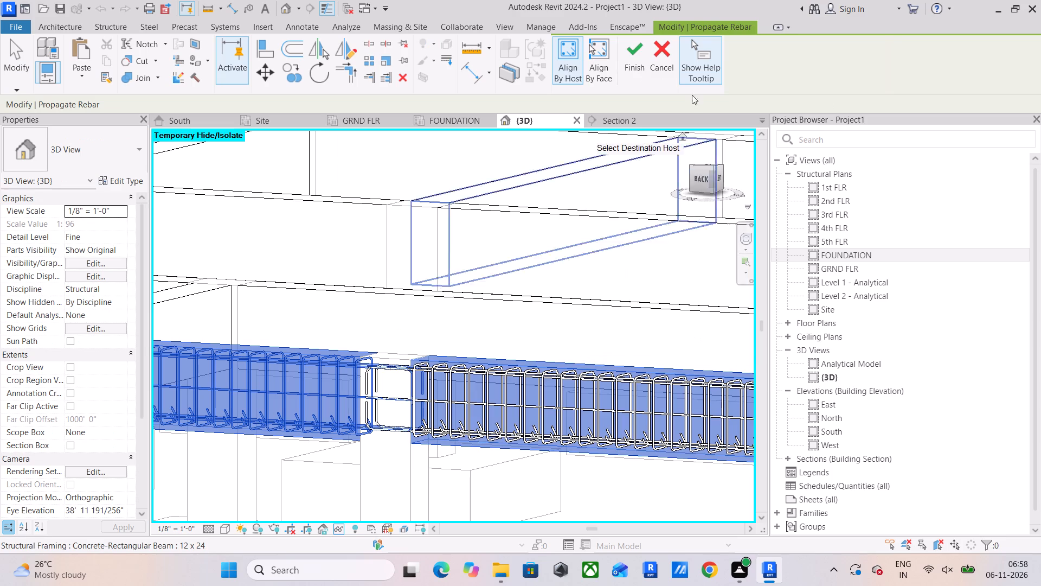
pyautogui.click(635, 54)
# Examine the newly reinforced beam from the back, checking its hooked bars and stirrups at the shared column and the far corner column.
pyautogui.click(696, 180)
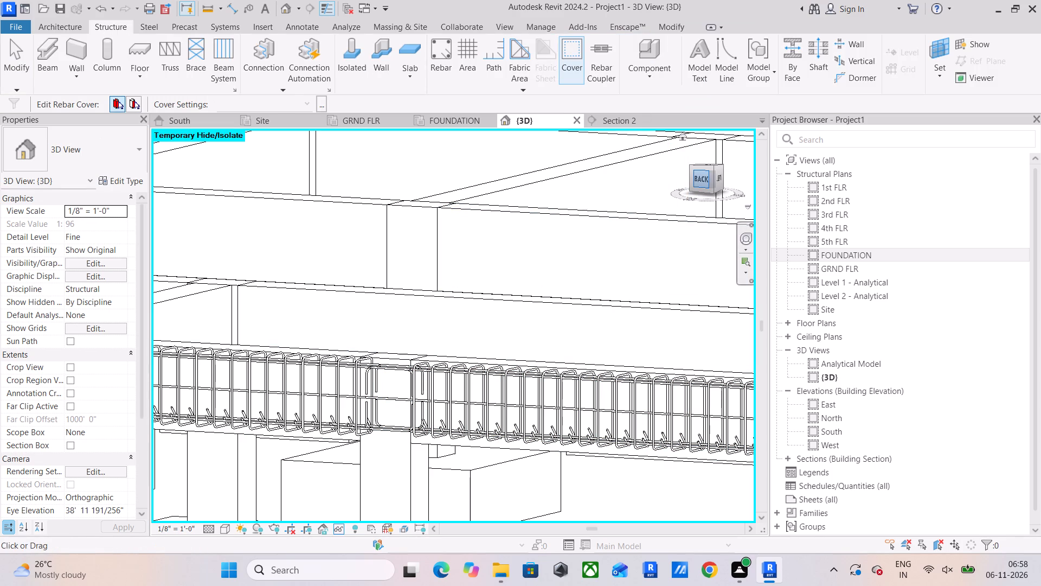
pyautogui.scroll(5, 523, 292)
pyautogui.scroll(6, 455, 431)
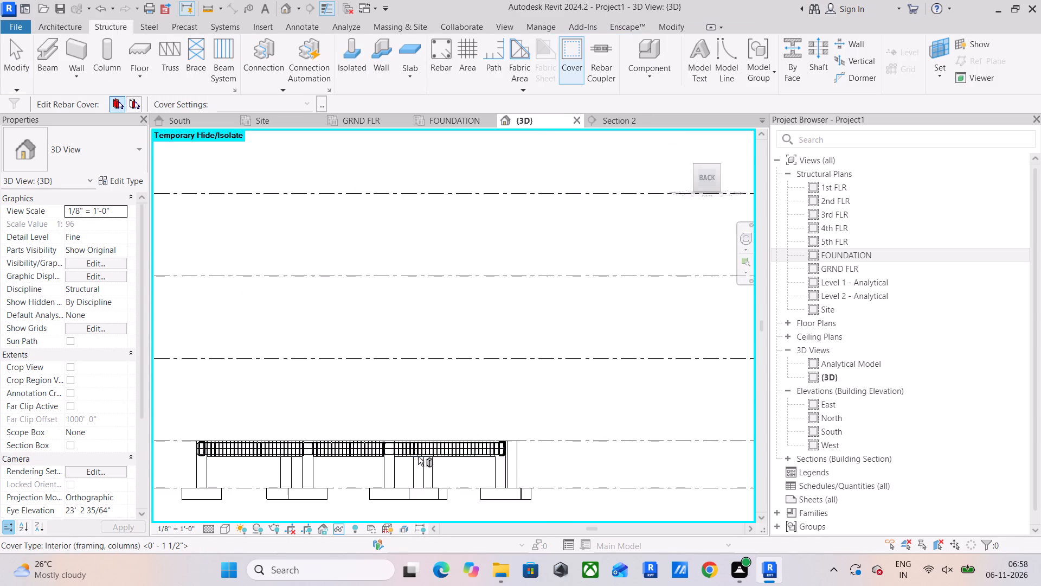
pyautogui.scroll(5, 418, 456)
pyautogui.scroll(5, 578, 433)
pyautogui.scroll(-4, 468, 480)
pyautogui.moveTo(479, 476); pyautogui.dragTo(551, 426, button='middle')
pyautogui.scroll(4, 378, 404)
pyautogui.scroll(6, 331, 434)
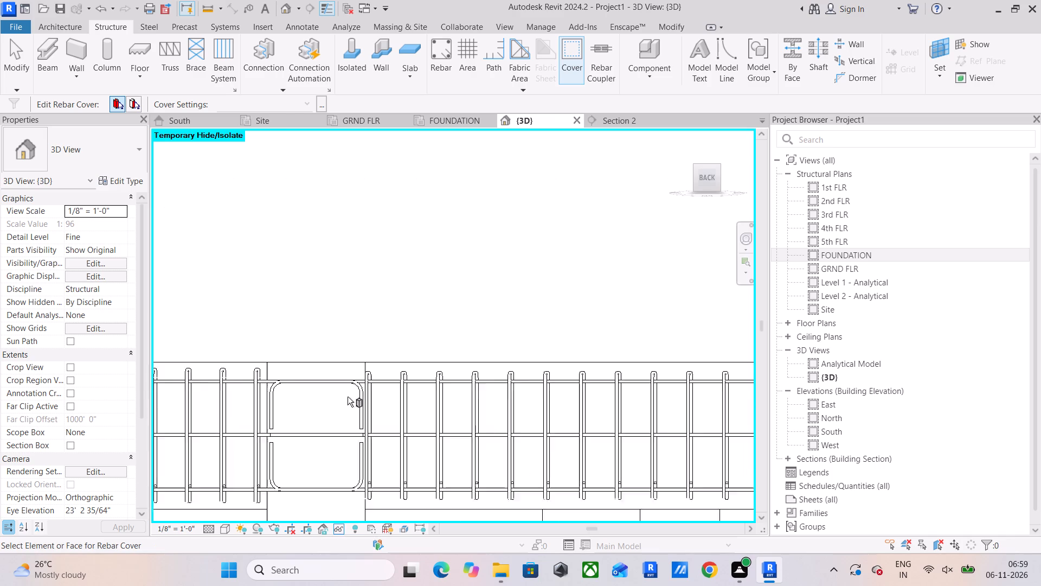
pyautogui.scroll(1, 348, 397)
pyautogui.scroll(-9, 349, 397)
pyautogui.moveTo(519, 424); pyautogui.dragTo(366, 455, button='middle')
pyautogui.scroll(4, 600, 477)
pyautogui.scroll(4, 573, 443)
pyautogui.scroll(-4, 566, 431)
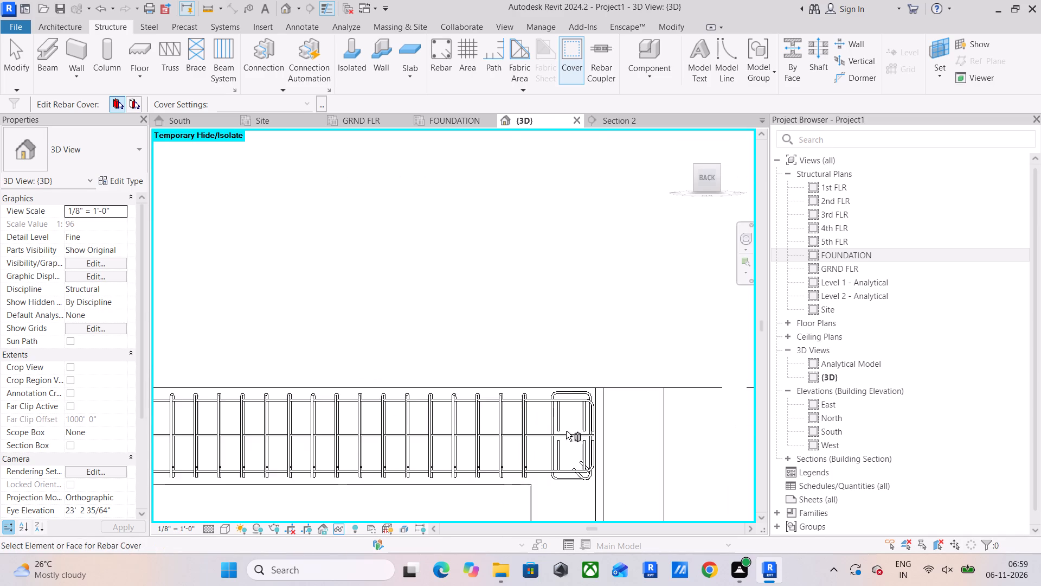
# Set the rebar cover of the newly reinforced back-side beam at the far corner column to BEAM COVER <0' - 1">.
pyautogui.scroll(-3, 592, 415)
pyautogui.keyDown('shift'); pyautogui.moveTo(620, 410); pyautogui.dragTo(549, 436, button='middle'); pyautogui.keyUp('shift')
pyautogui.moveTo(547, 438); pyautogui.dragTo(727, 308, button='middle')
pyautogui.scroll(-3, 574, 414)
pyautogui.moveTo(574, 414); pyautogui.dragTo(669, 393, button='middle')
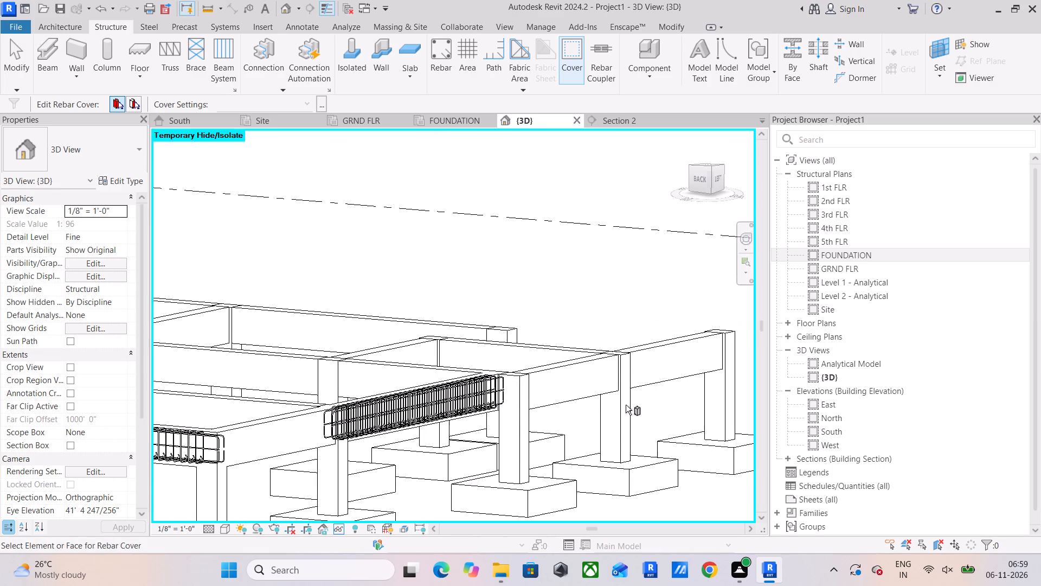
pyautogui.moveTo(519, 410); pyautogui.dragTo(685, 384, button='middle')
pyautogui.scroll(5, 301, 391)
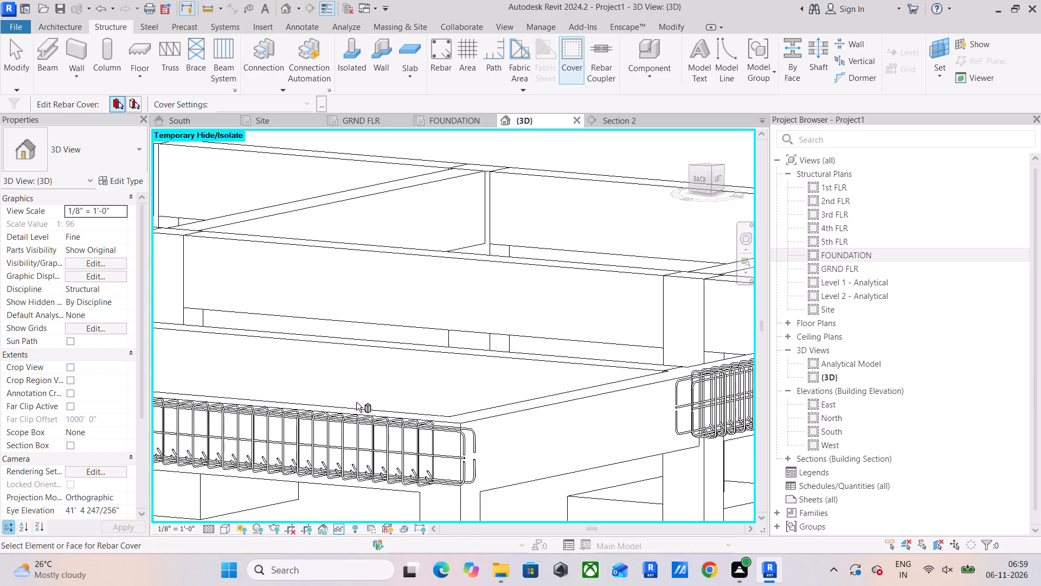
pyautogui.click(572, 67)
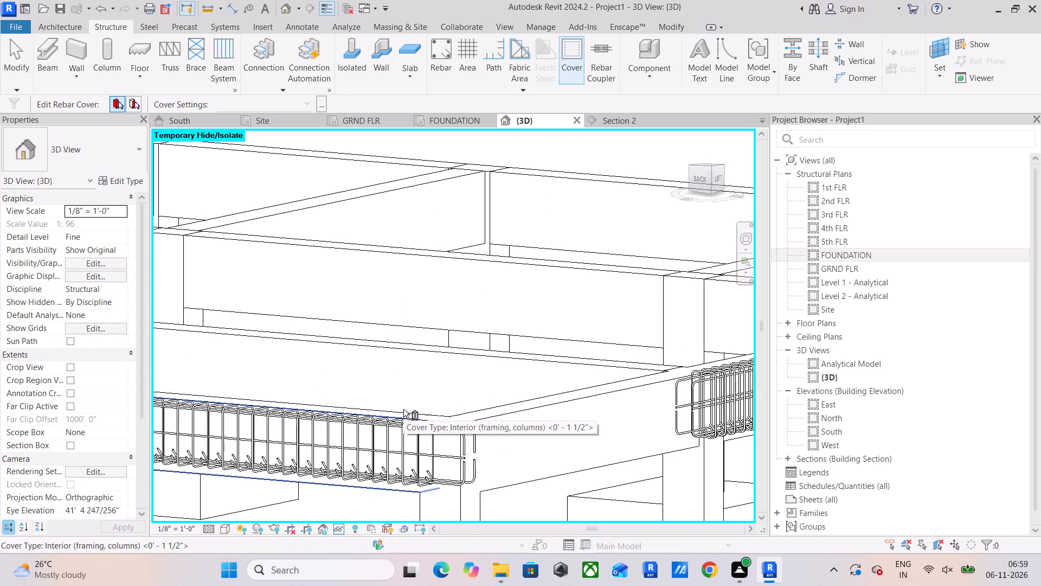
pyautogui.scroll(4, 403, 409)
pyautogui.keyDown('shift'); pyautogui.moveTo(416, 443); pyautogui.dragTo(424, 472, button='middle'); pyautogui.keyUp('shift')
pyautogui.moveTo(424, 472); pyautogui.dragTo(416, 265, button='middle')
pyautogui.scroll(1, 416, 269)
pyautogui.scroll(-4, 418, 304)
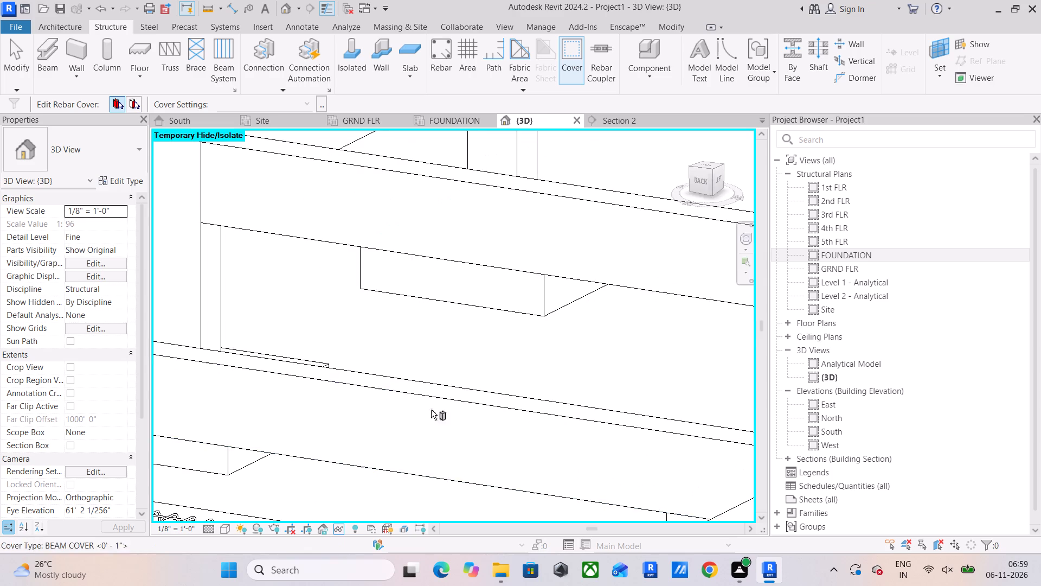
pyautogui.scroll(-4, 431, 462)
pyautogui.moveTo(428, 454); pyautogui.dragTo(435, 343, button='middle')
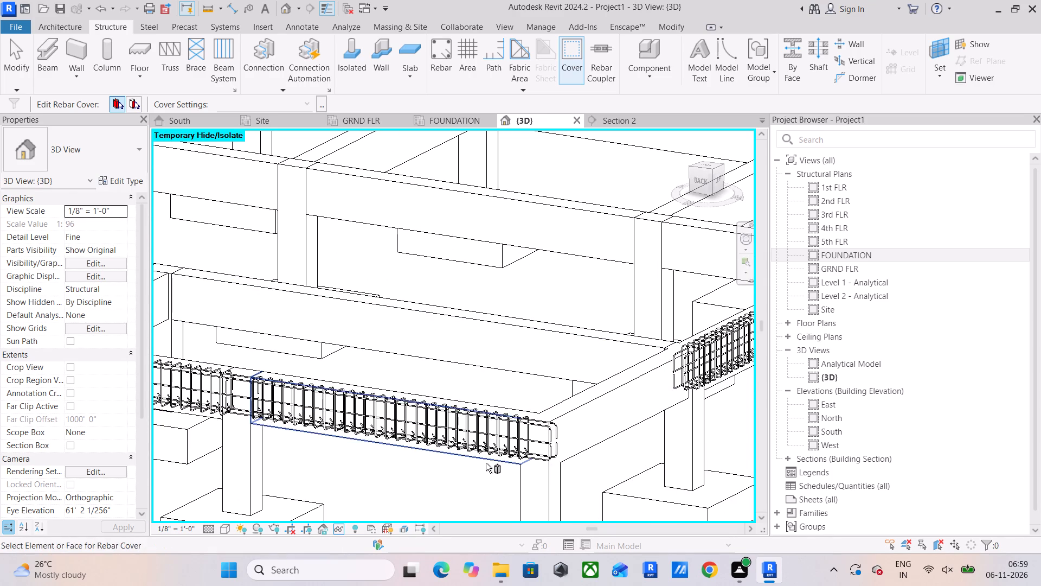
pyautogui.click(486, 463)
pyautogui.click(301, 105)
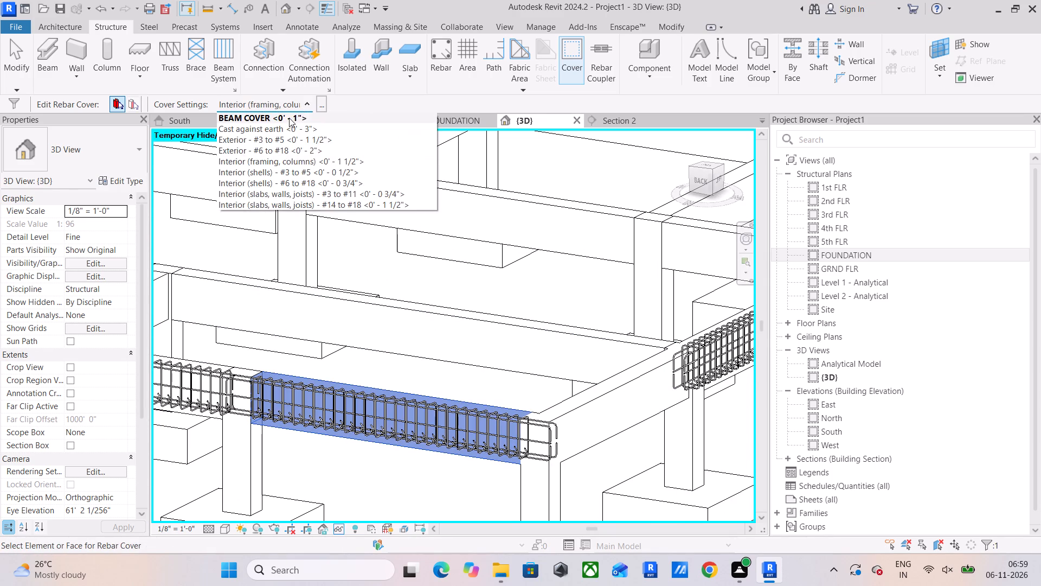
pyautogui.click(289, 118)
pyautogui.scroll(7, 441, 429)
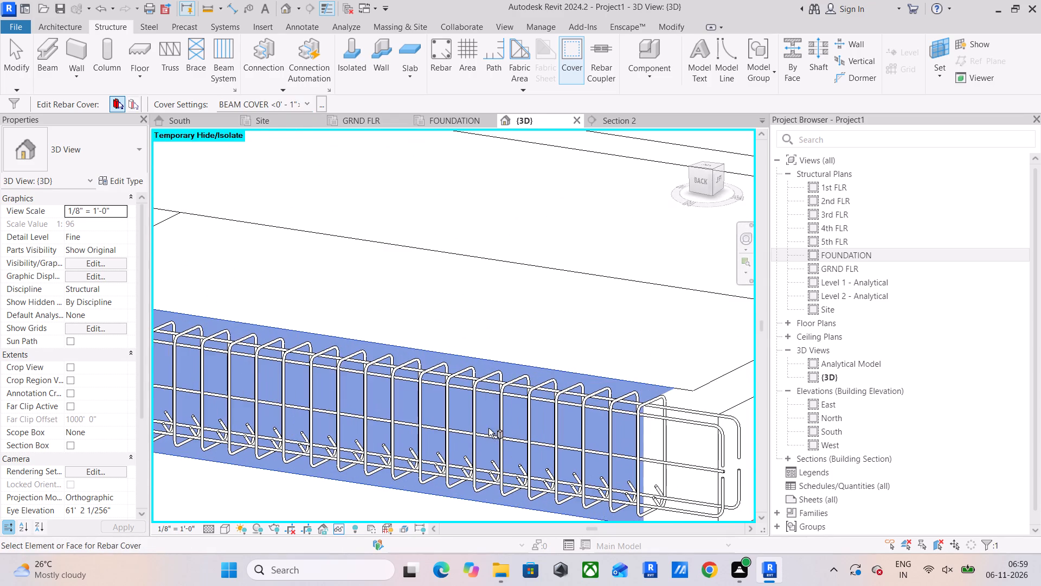
pyautogui.scroll(-8, 496, 427)
pyautogui.scroll(-2, 609, 432)
pyautogui.keyDown('shift'); pyautogui.moveTo(586, 445); pyautogui.dragTo(527, 456, button='middle'); pyautogui.keyUp('shift')
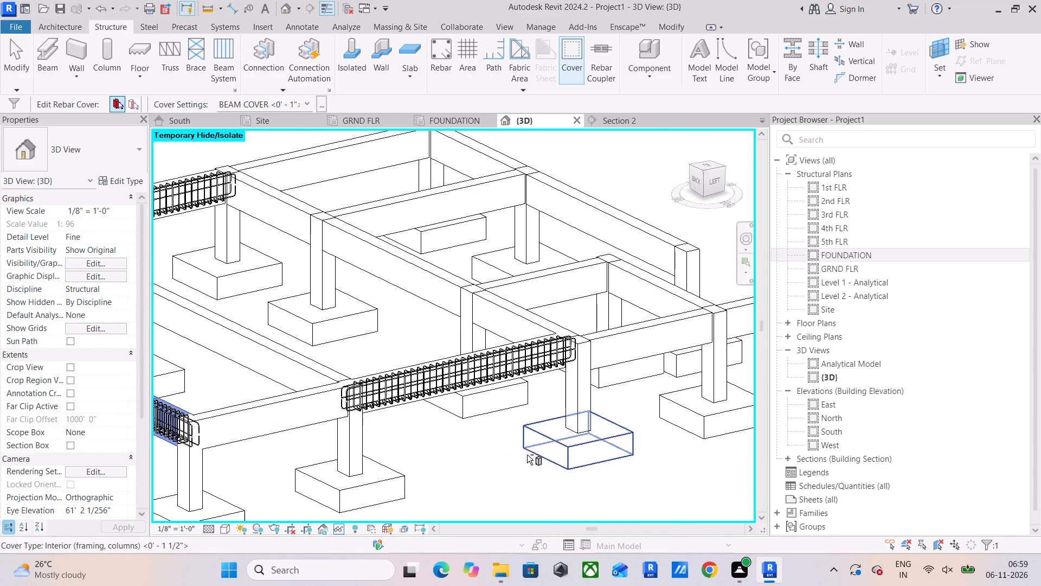
pyautogui.click(485, 454)
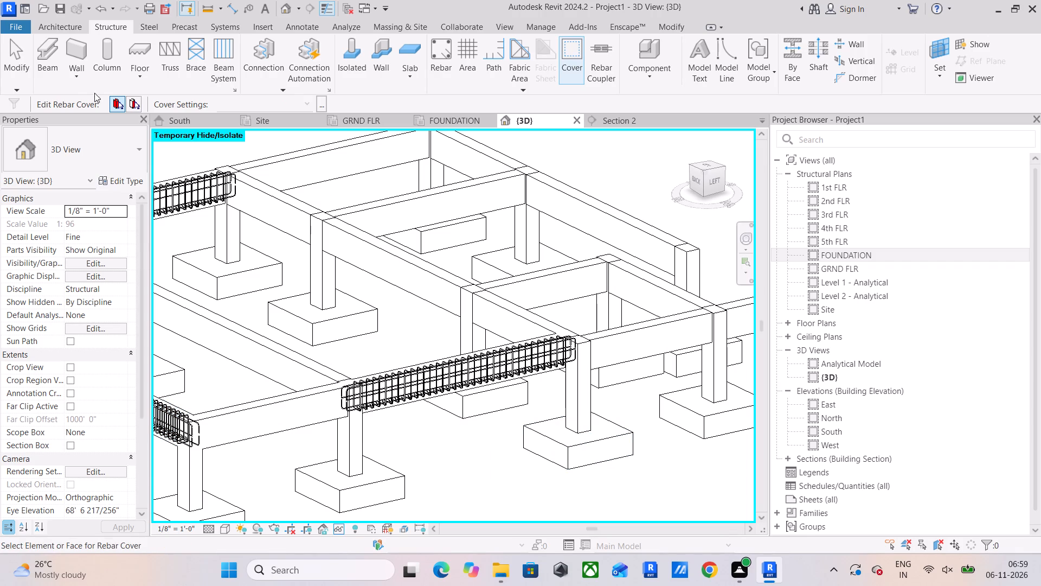
pyautogui.click(12, 57)
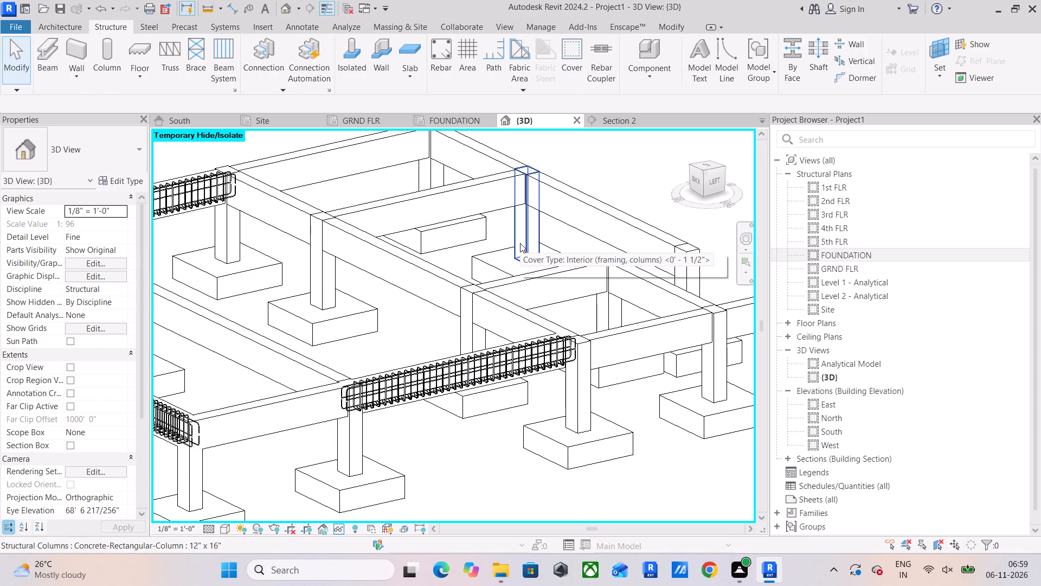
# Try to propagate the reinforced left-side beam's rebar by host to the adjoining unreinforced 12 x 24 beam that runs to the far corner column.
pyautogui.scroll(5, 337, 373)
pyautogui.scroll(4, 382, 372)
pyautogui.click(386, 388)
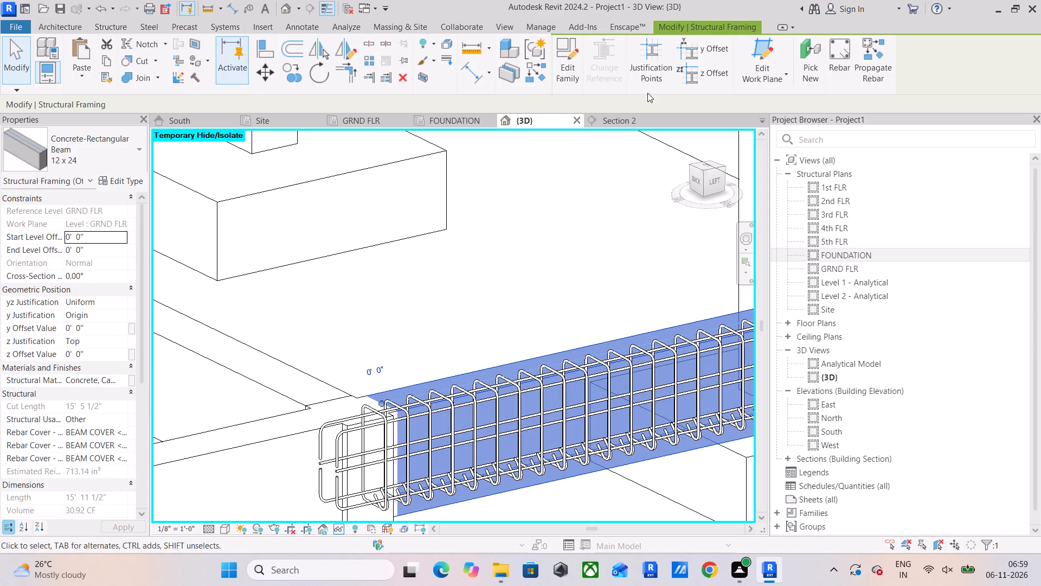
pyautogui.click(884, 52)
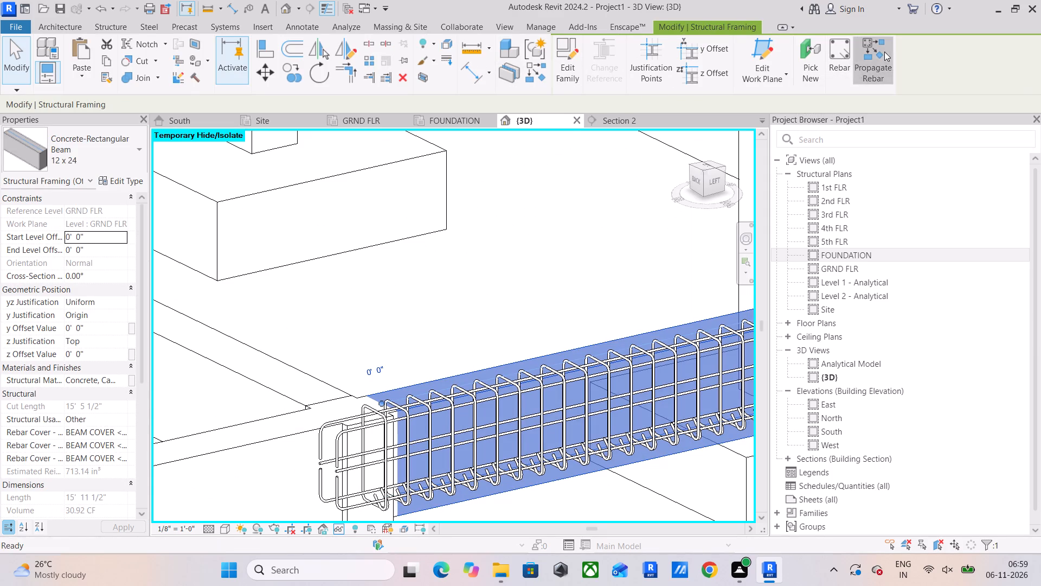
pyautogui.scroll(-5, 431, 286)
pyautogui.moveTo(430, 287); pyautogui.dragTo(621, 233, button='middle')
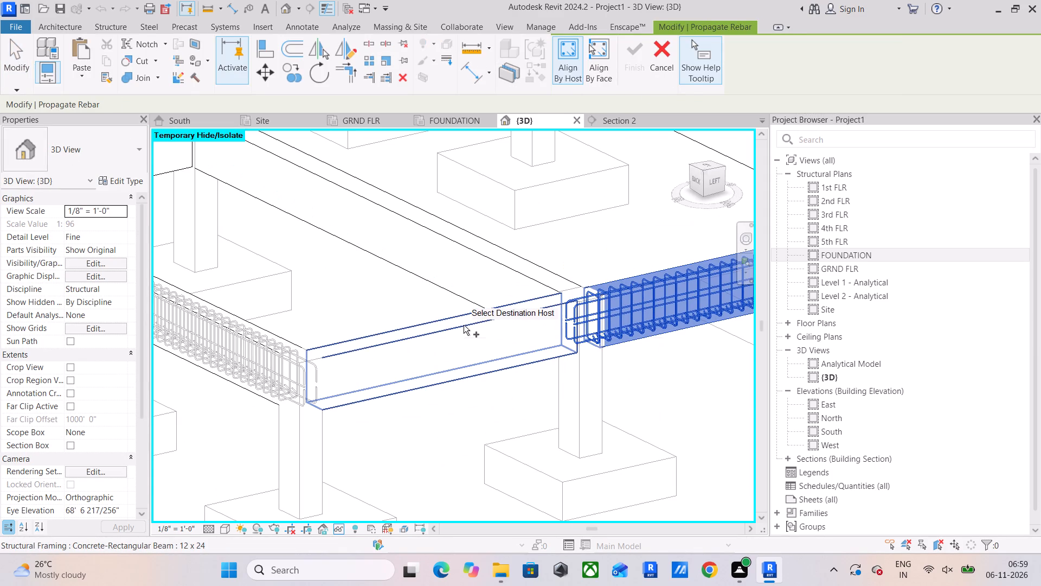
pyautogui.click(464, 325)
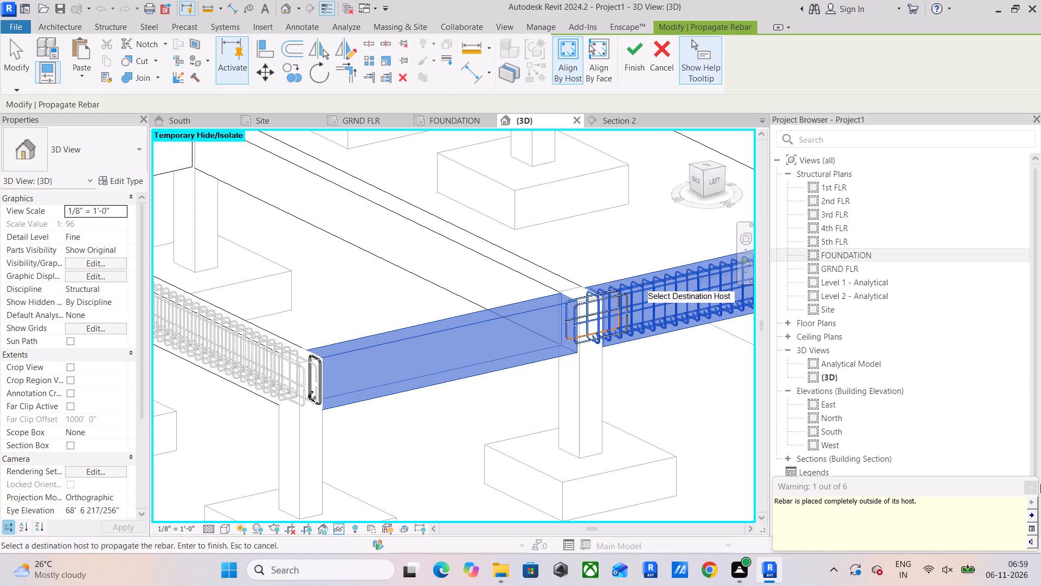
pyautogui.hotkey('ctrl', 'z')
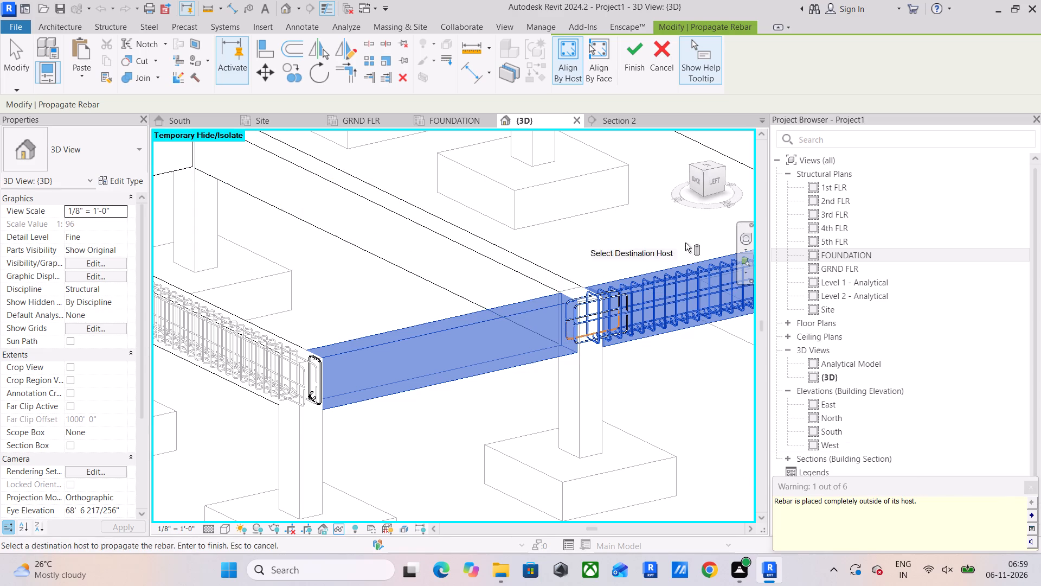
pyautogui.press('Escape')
# Propagate the corner back-side beam's rebar by host to the unreinforced left-side 12 x 24 beam meeting it at the corner column.
pyautogui.moveTo(624, 316); pyautogui.dragTo(617, 326, button='middle')
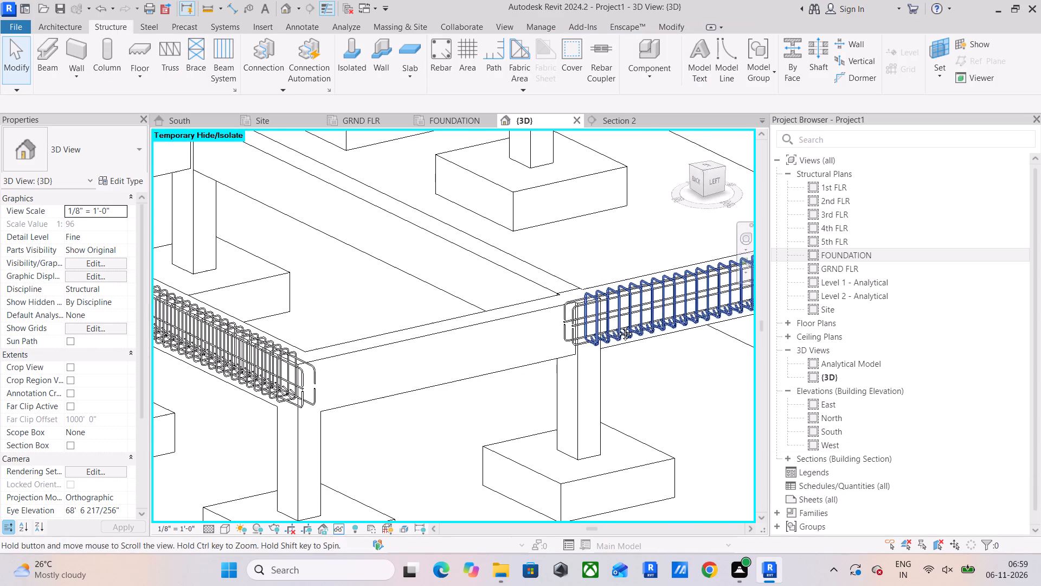
pyautogui.moveTo(617, 326); pyautogui.dragTo(595, 343, button='middle')
pyautogui.click(248, 360)
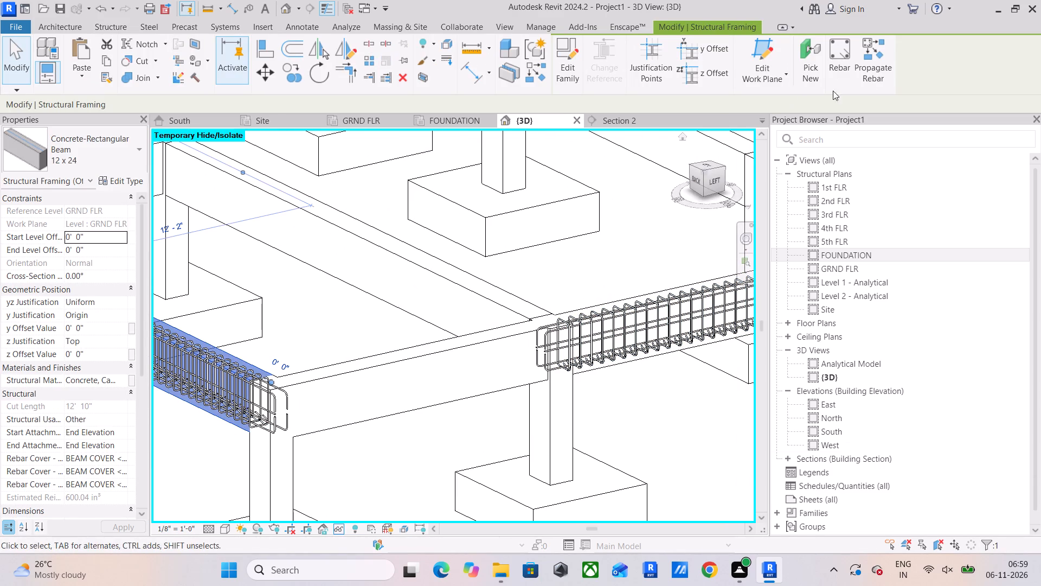
pyautogui.click(883, 73)
pyautogui.click(420, 352)
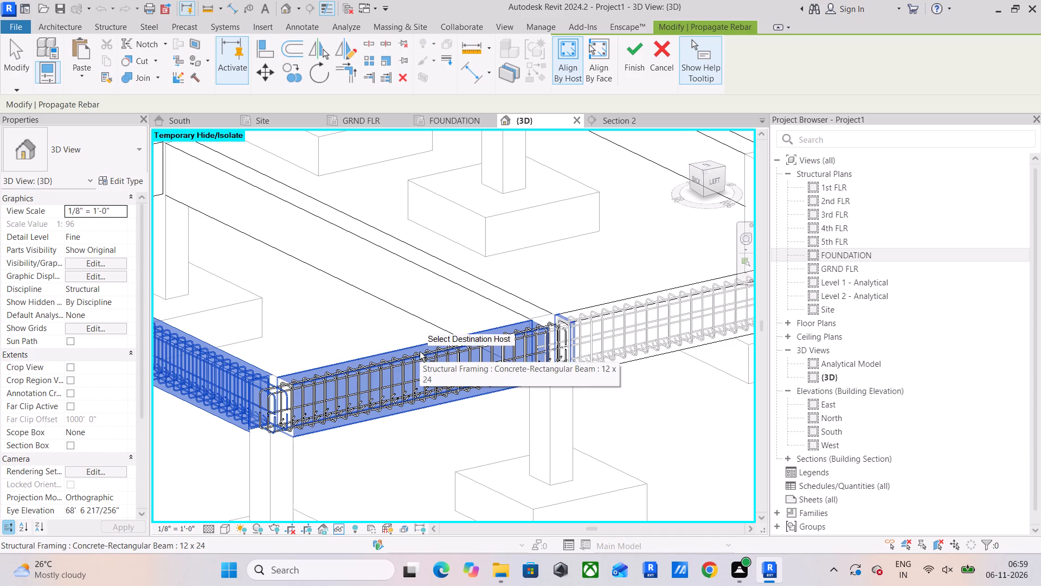
pyautogui.click(644, 59)
# Pull the end of the new left-side beam's #4 stirrup set out of the shared column, back to the column's near face.
pyautogui.scroll(-1, 557, 376)
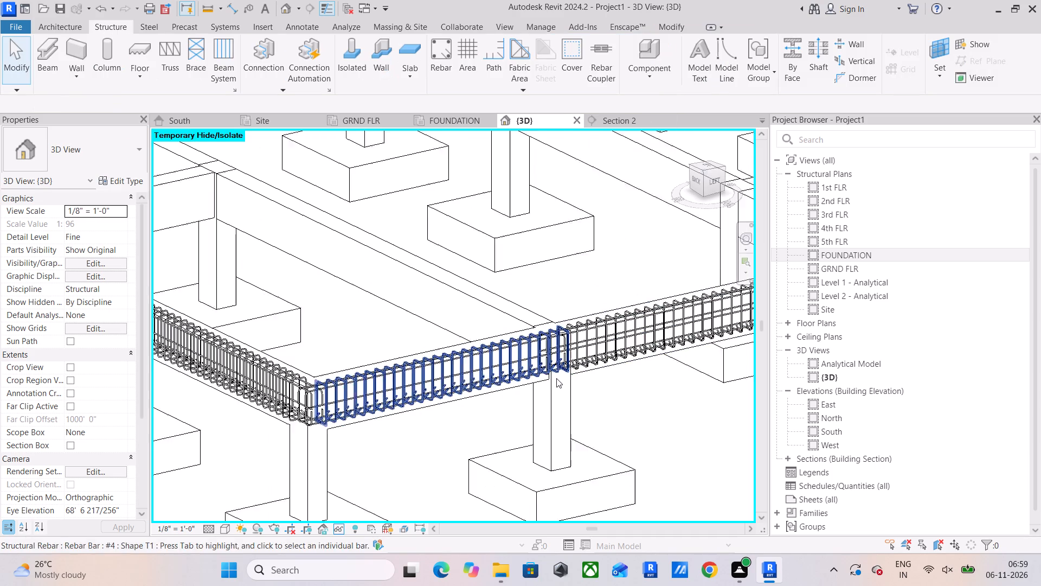
pyautogui.scroll(-1, 556, 378)
pyautogui.keyDown('shift'); pyautogui.moveTo(552, 380); pyautogui.dragTo(479, 371, button='middle'); pyautogui.keyUp('shift')
pyautogui.moveTo(468, 370); pyautogui.dragTo(729, 441, button='middle')
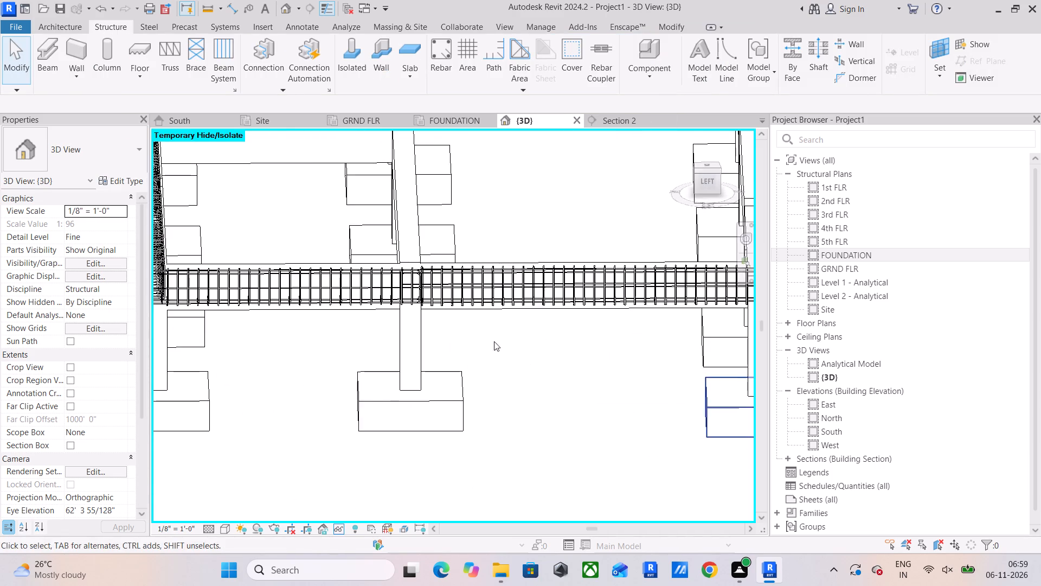
pyautogui.scroll(1, 474, 327)
pyautogui.click(326, 292)
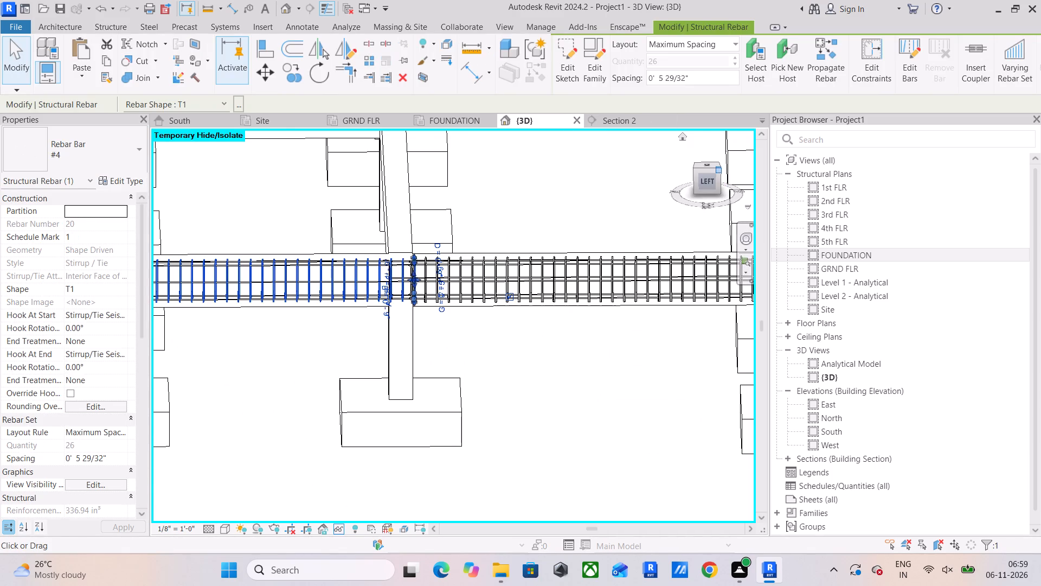
pyautogui.click(714, 184)
pyautogui.scroll(2, 516, 314)
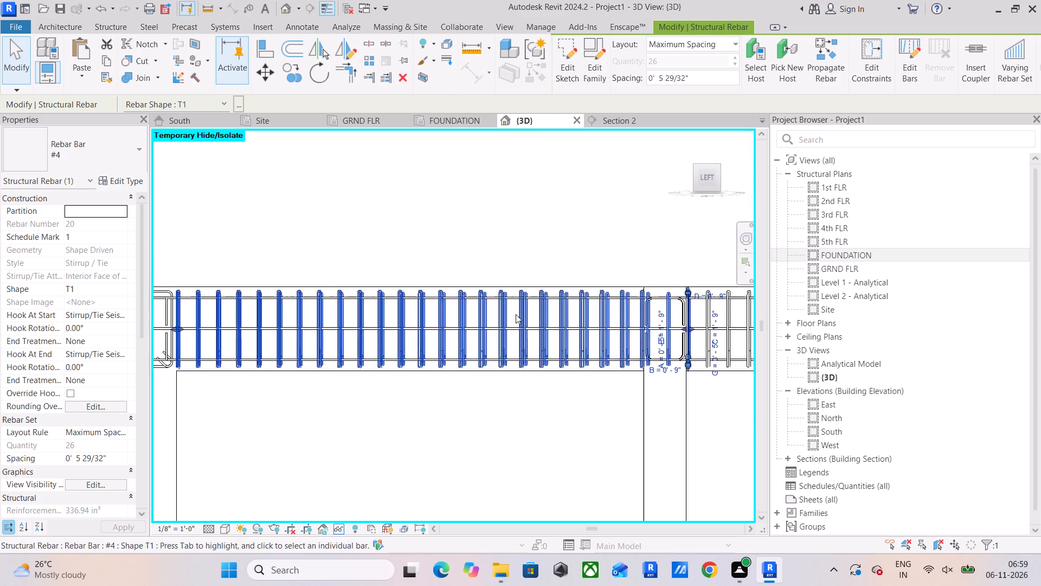
pyautogui.scroll(1, 516, 314)
pyautogui.moveTo(581, 321); pyautogui.dragTo(443, 356, button='middle')
pyautogui.scroll(2, 530, 361)
pyautogui.scroll(4, 574, 368)
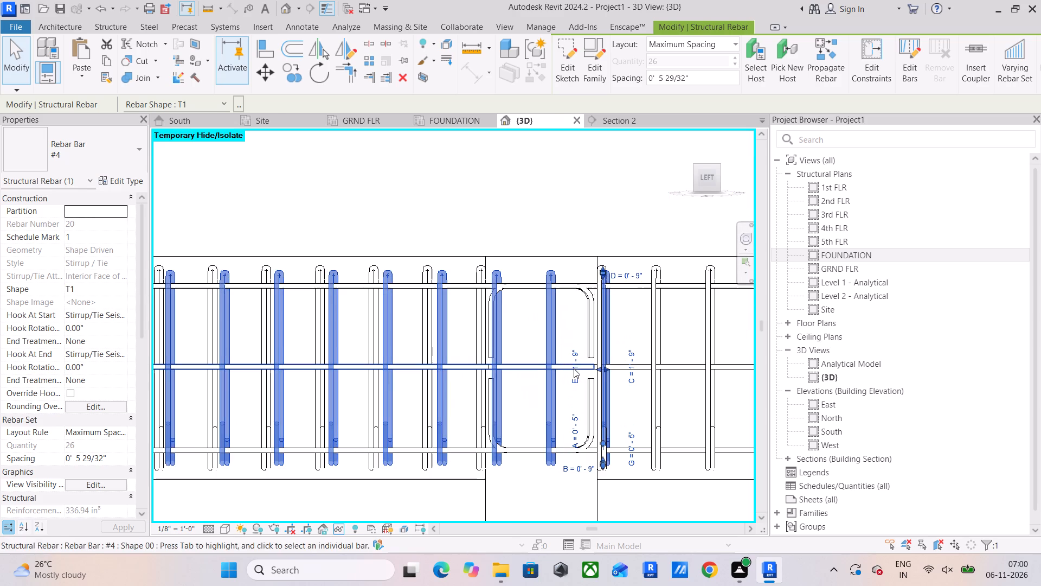
pyautogui.moveTo(600, 370); pyautogui.dragTo(503, 373)
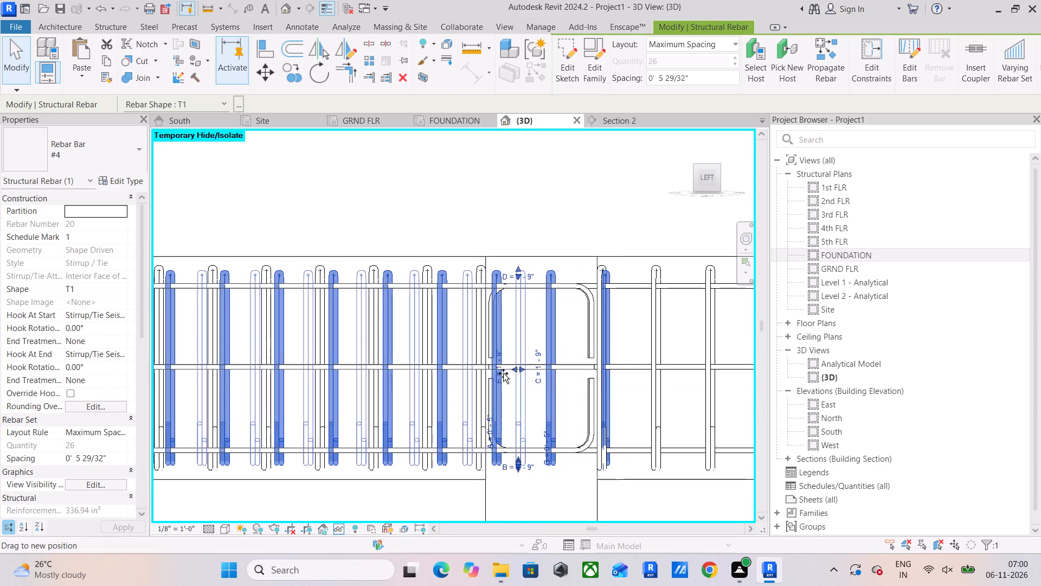
pyautogui.moveTo(503, 373); pyautogui.dragTo(475, 379)
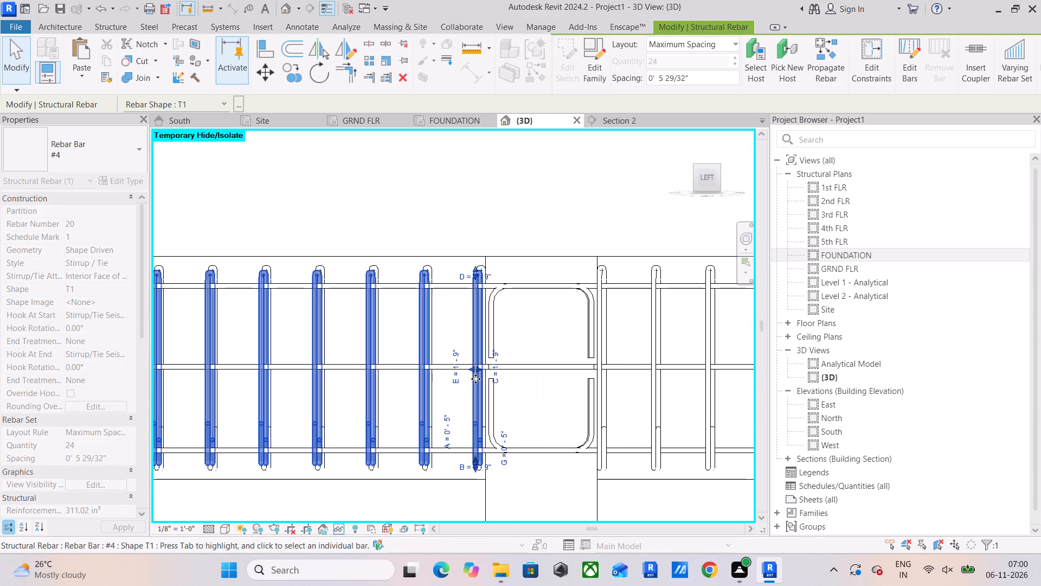
pyautogui.scroll(5, 485, 270)
pyautogui.moveTo(485, 380); pyautogui.dragTo(484, 292, button='middle')
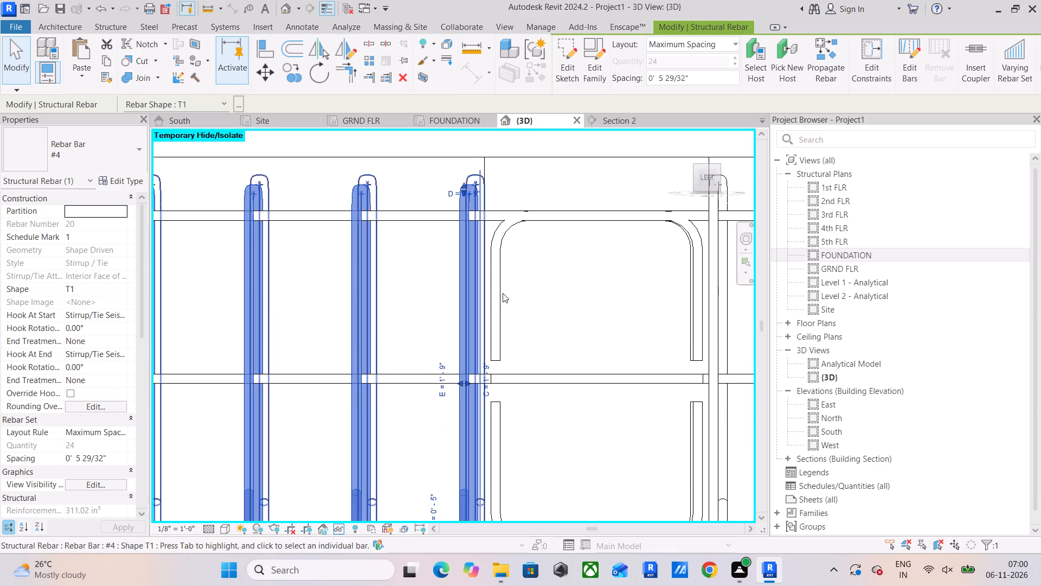
pyautogui.scroll(-8, 529, 284)
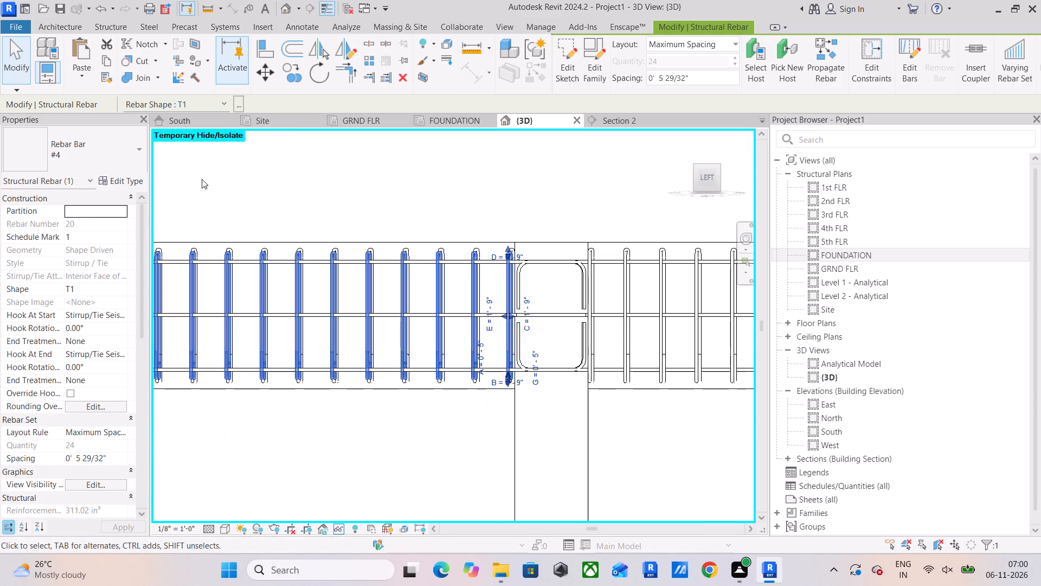
# Set the new left-side beam's rebar cover to BEAM COVER <0' - 1">.
pyautogui.click(112, 26)
pyautogui.click(562, 47)
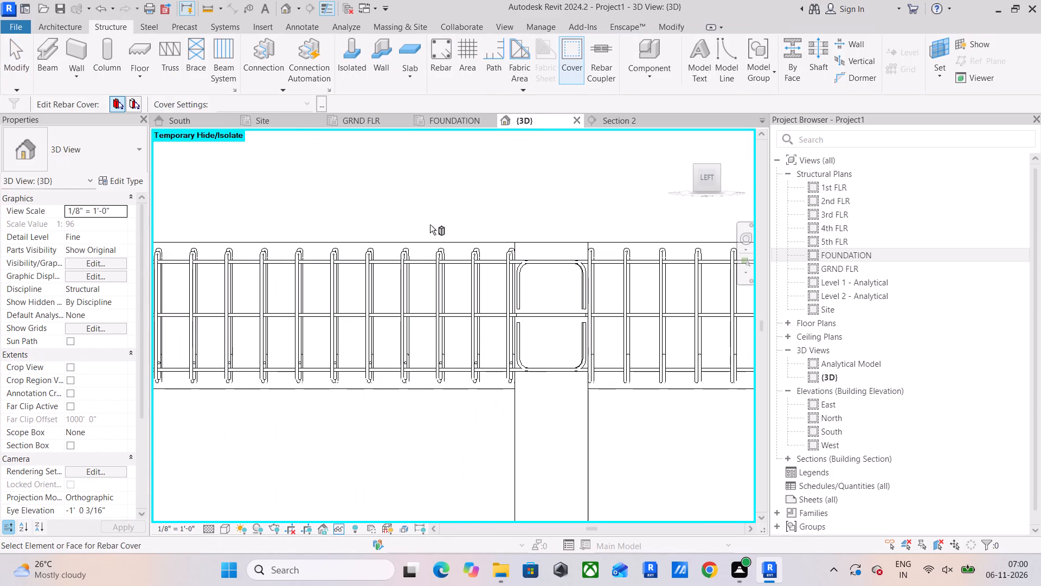
pyautogui.doubleClick(426, 234)
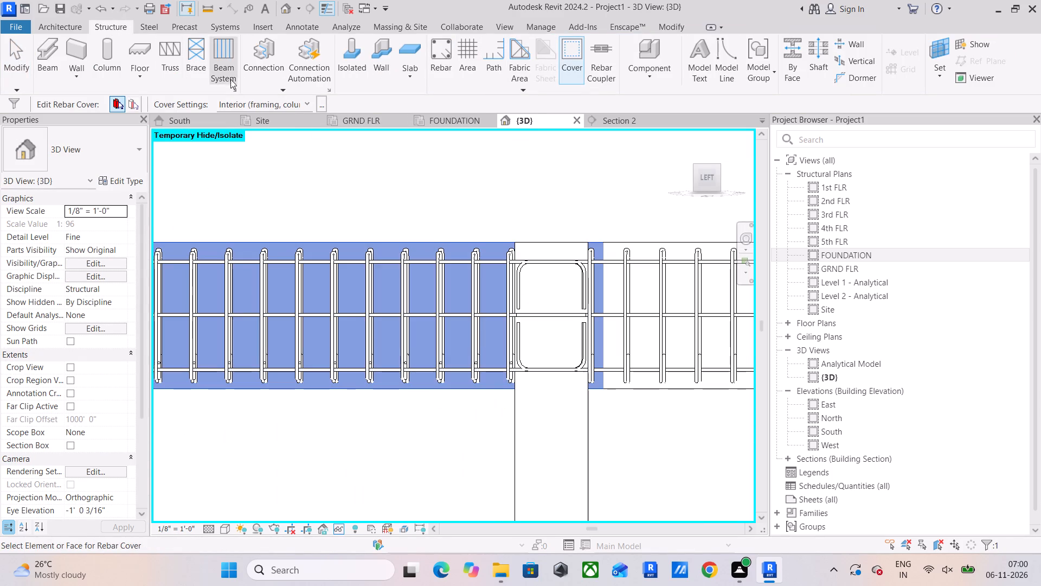
pyautogui.click(287, 104)
pyautogui.click(285, 119)
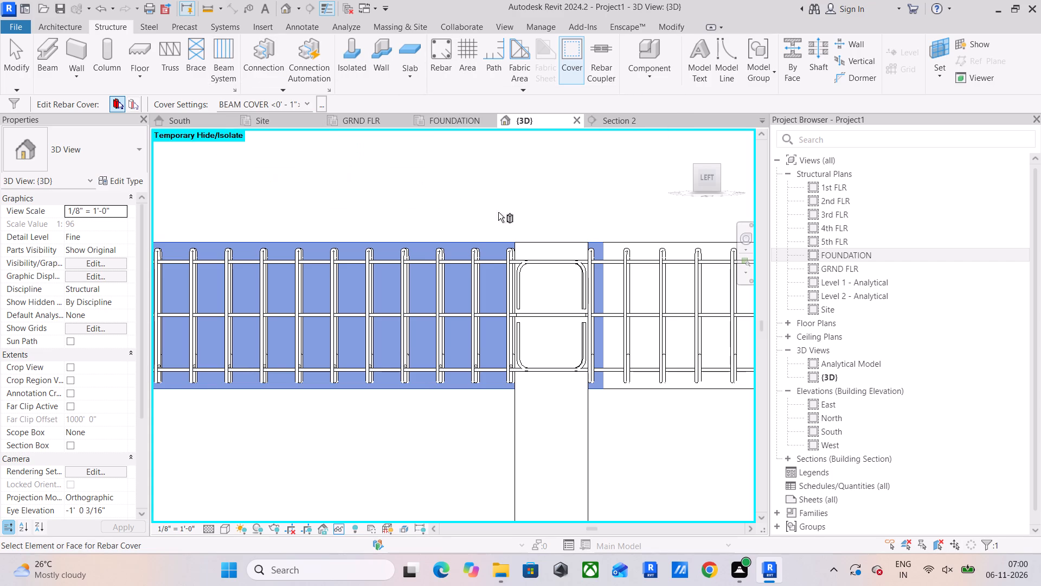
pyautogui.click(18, 54)
# Fine-adjust the end of the new beam's stirrup set so its last stirrup sits flush with the shared column's face.
pyautogui.scroll(4, 385, 232)
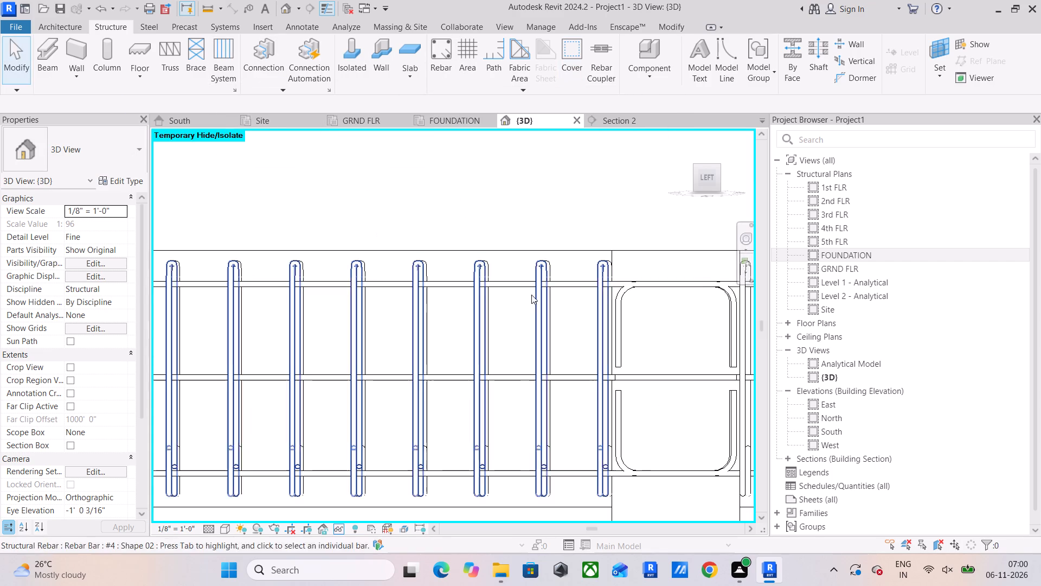
pyautogui.click(539, 269)
pyautogui.scroll(3, 562, 298)
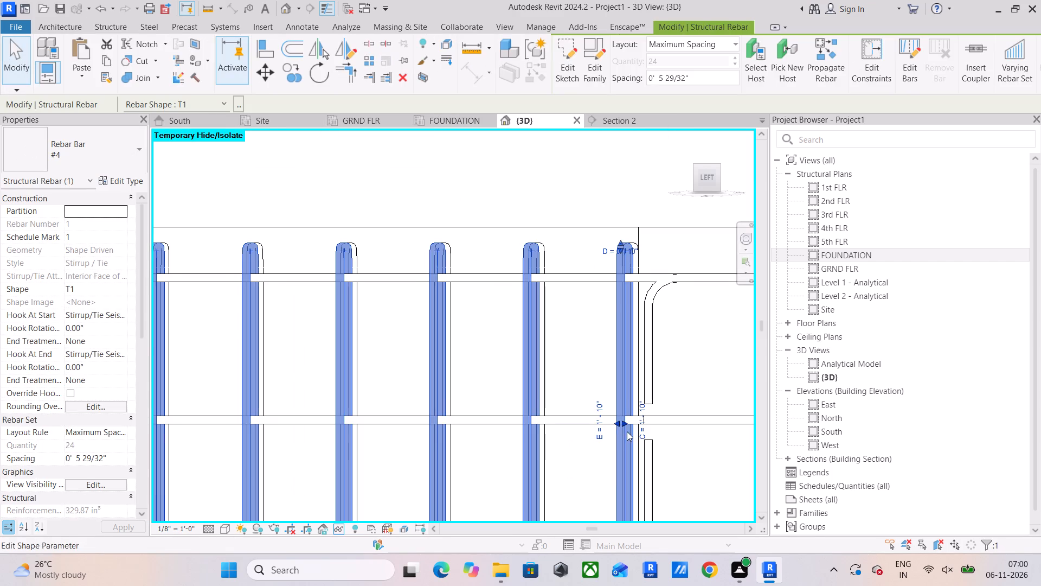
pyautogui.moveTo(625, 423); pyautogui.dragTo(630, 424)
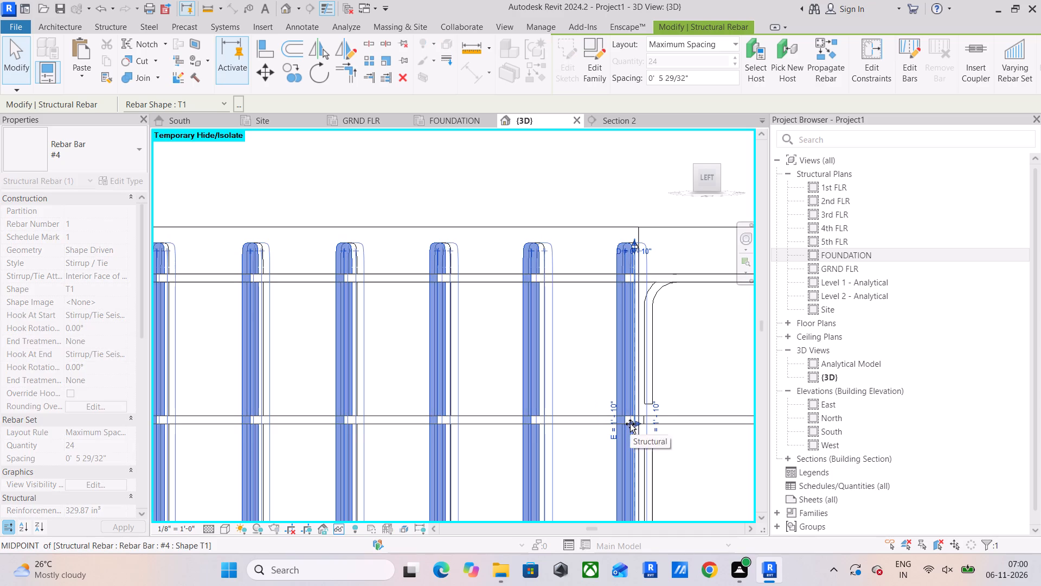
pyautogui.moveTo(630, 424); pyautogui.dragTo(623, 430)
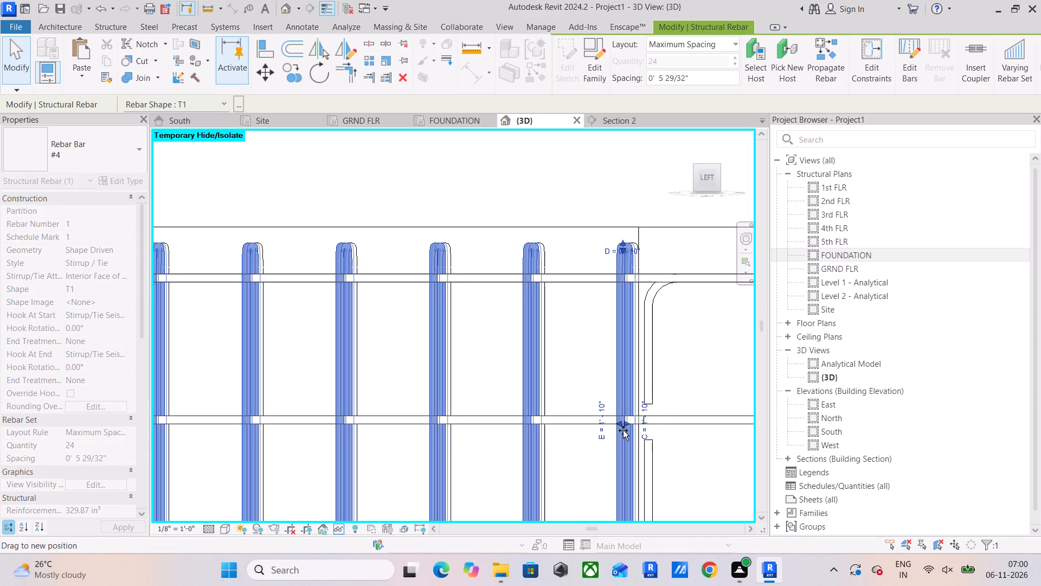
pyautogui.moveTo(623, 430); pyautogui.dragTo(626, 432)
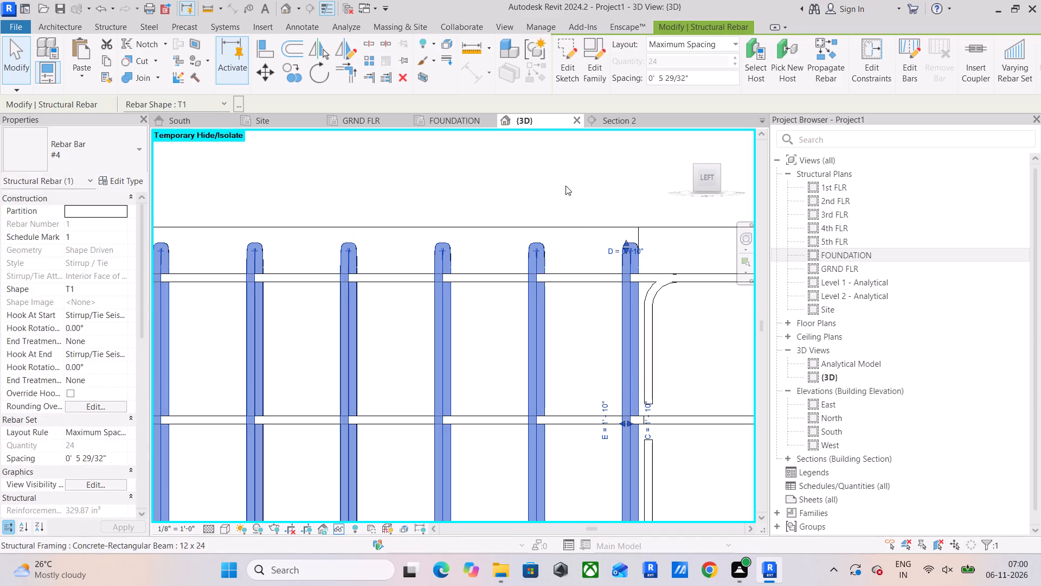
# Examine the left-side beams' bars and stirrups at the shared column and the back corner column for remaining overlaps.
pyautogui.click(557, 145)
pyautogui.scroll(-9, 556, 221)
pyautogui.moveTo(577, 228); pyautogui.dragTo(479, 260, button='middle')
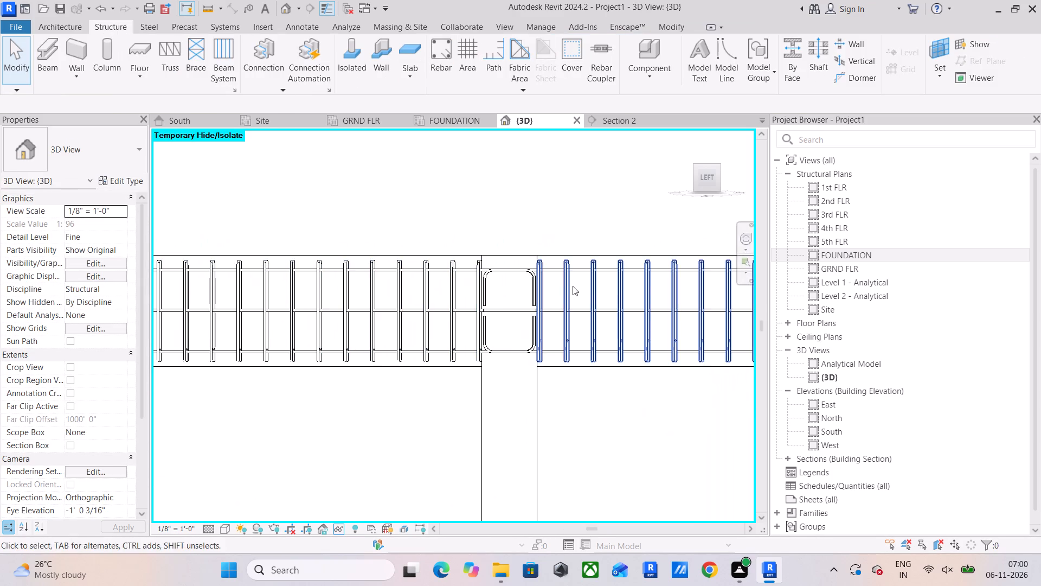
pyautogui.moveTo(573, 286); pyautogui.dragTo(479, 290, button='middle')
pyautogui.scroll(5, 371, 293)
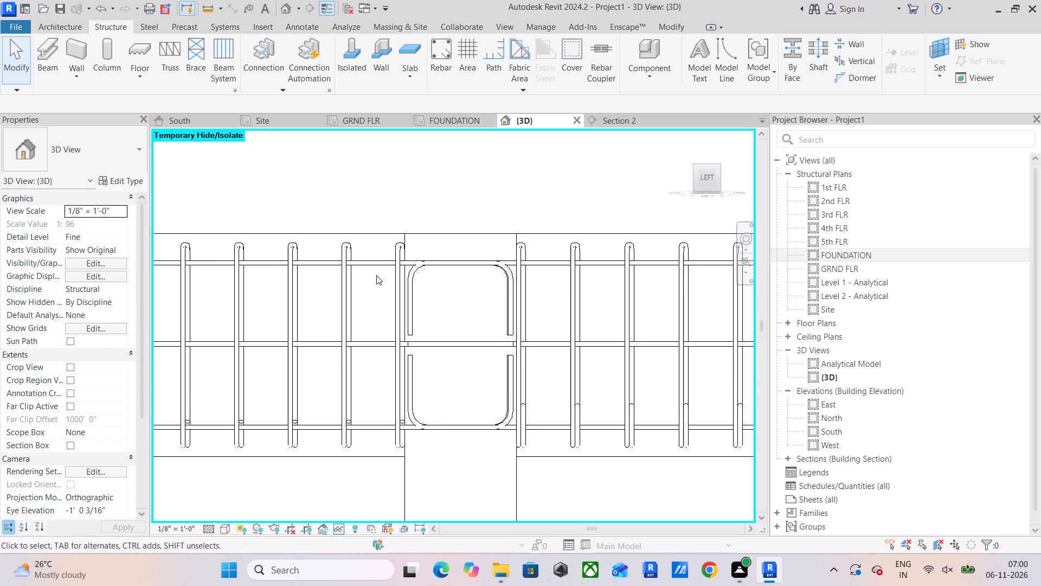
pyautogui.scroll(-12, 394, 251)
pyautogui.moveTo(428, 270); pyautogui.dragTo(626, 314, button='middle')
pyautogui.scroll(5, 265, 282)
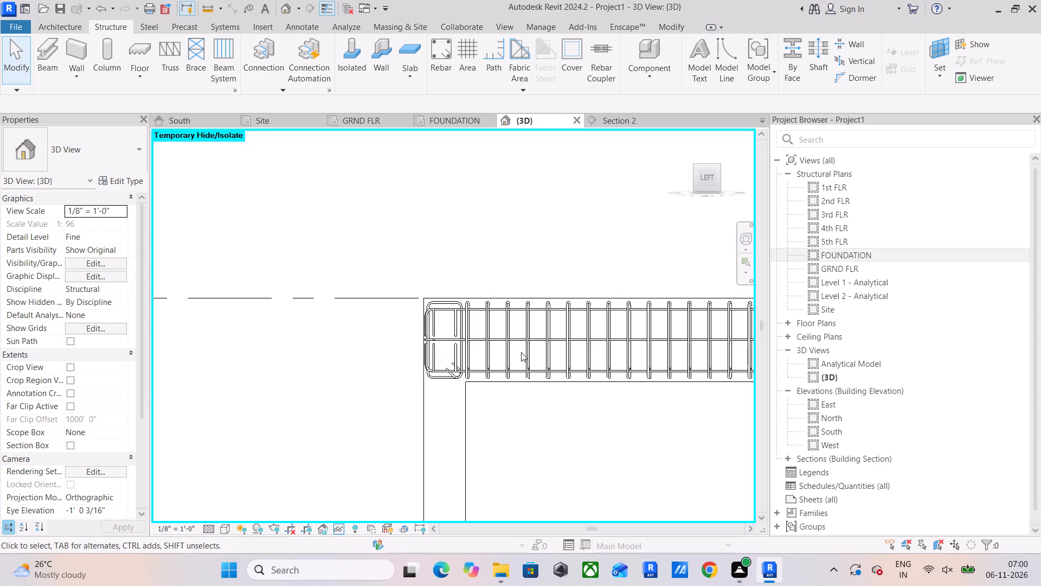
pyautogui.scroll(5, 522, 349)
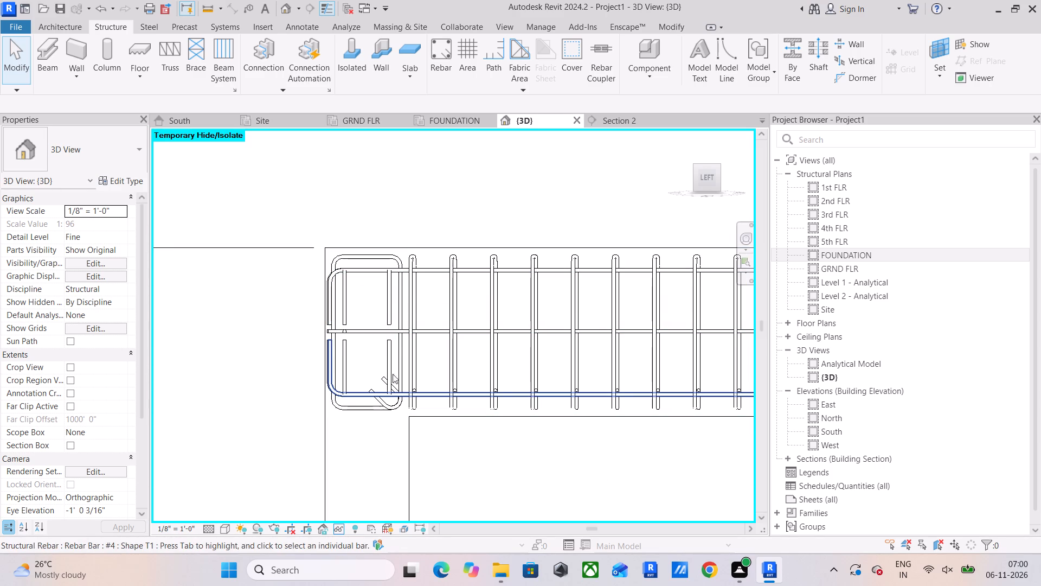
pyautogui.scroll(-8, 498, 240)
pyautogui.moveTo(574, 265); pyautogui.dragTo(303, 346, button='middle')
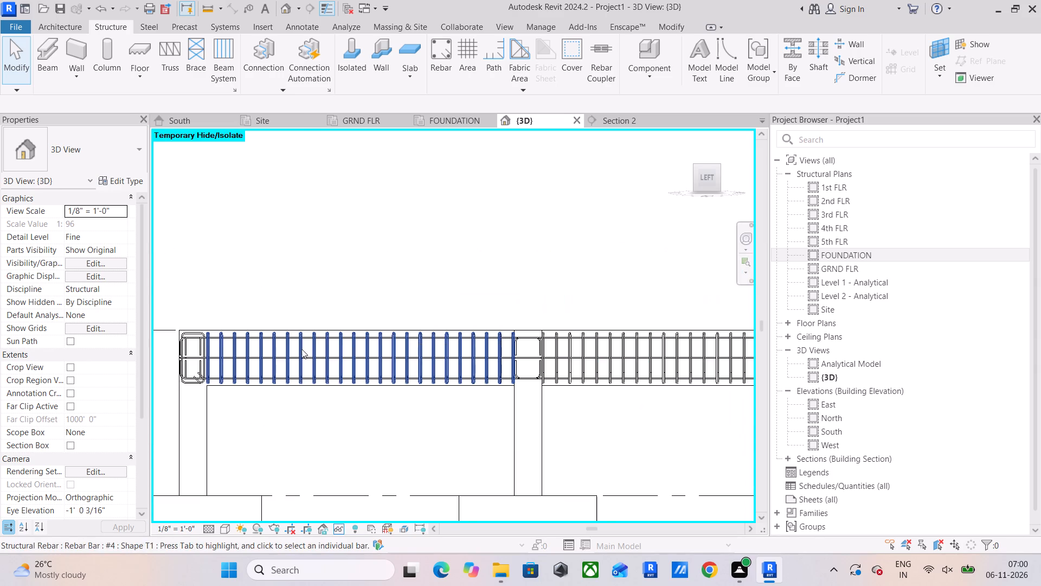
pyautogui.moveTo(320, 352); pyautogui.dragTo(399, 392, button='middle')
pyautogui.scroll(5, 258, 392)
pyautogui.scroll(4, 321, 361)
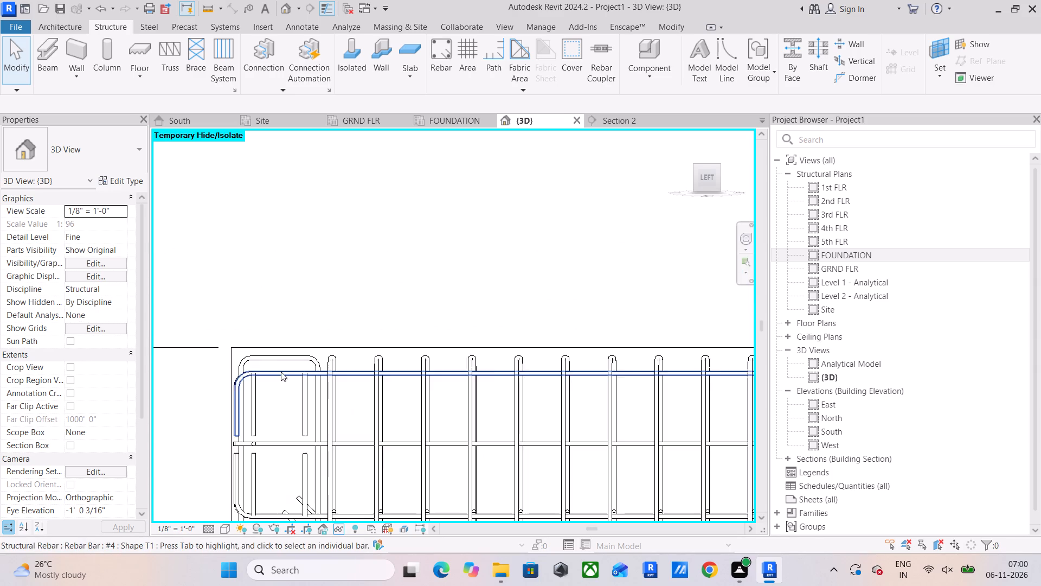
pyautogui.scroll(4, 271, 377)
pyautogui.scroll(-10, 270, 375)
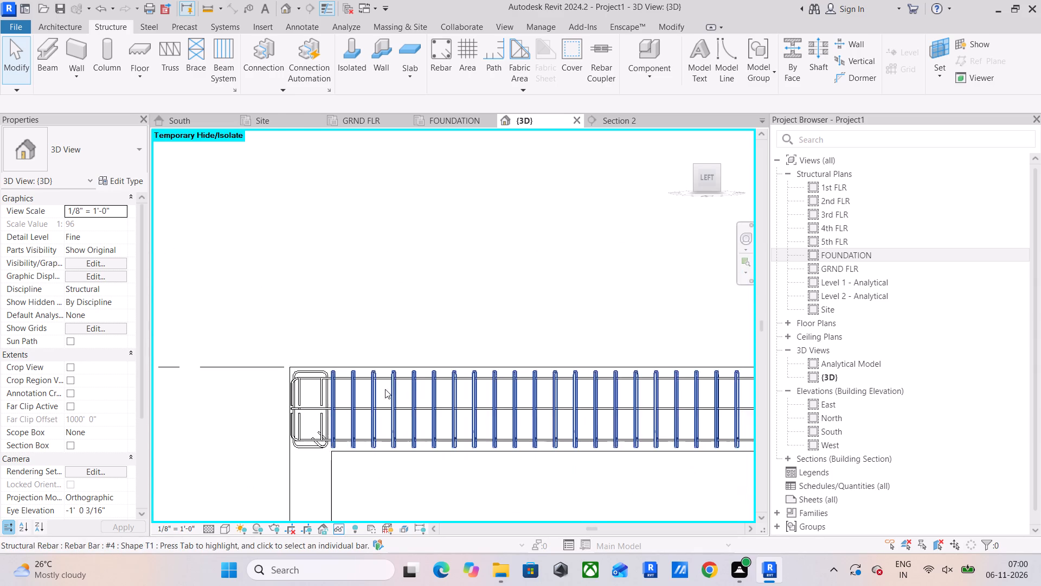
pyautogui.moveTo(387, 388); pyautogui.dragTo(399, 350, button='middle')
pyautogui.scroll(-2, 440, 360)
pyautogui.moveTo(490, 360); pyautogui.dragTo(278, 368, button='middle')
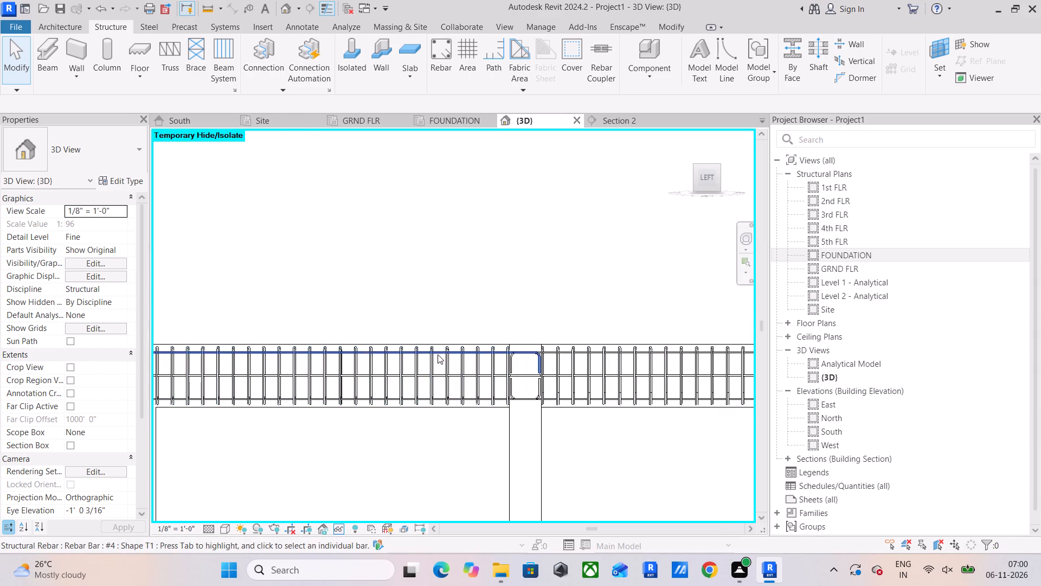
pyautogui.moveTo(461, 356); pyautogui.dragTo(611, 408, button='middle')
pyautogui.scroll(8, 278, 390)
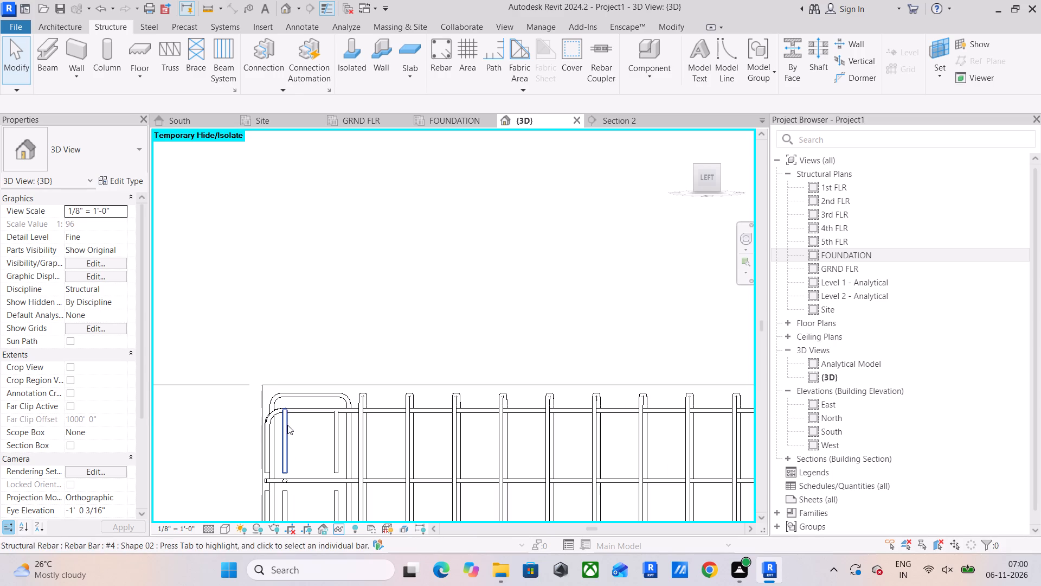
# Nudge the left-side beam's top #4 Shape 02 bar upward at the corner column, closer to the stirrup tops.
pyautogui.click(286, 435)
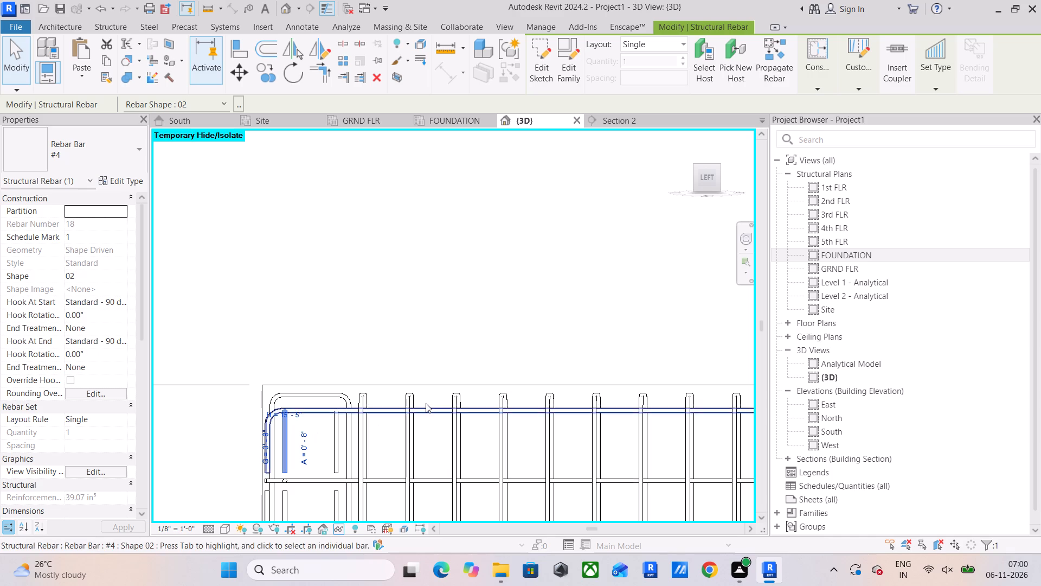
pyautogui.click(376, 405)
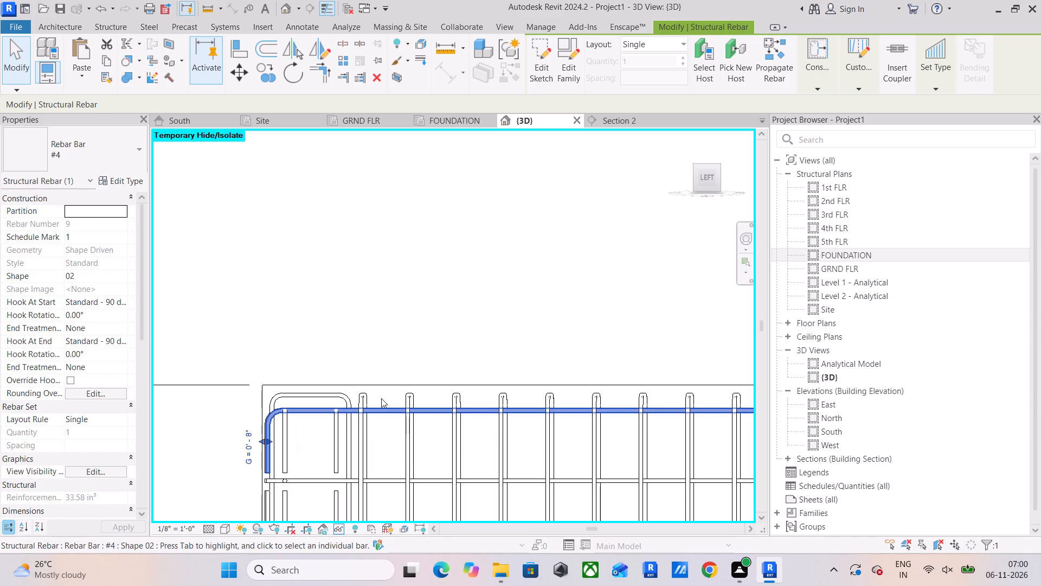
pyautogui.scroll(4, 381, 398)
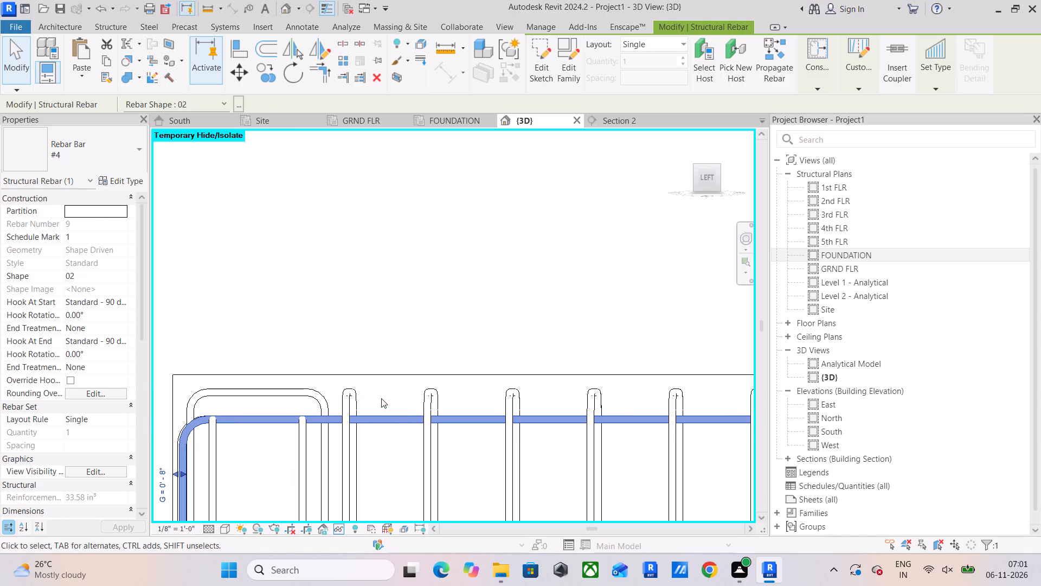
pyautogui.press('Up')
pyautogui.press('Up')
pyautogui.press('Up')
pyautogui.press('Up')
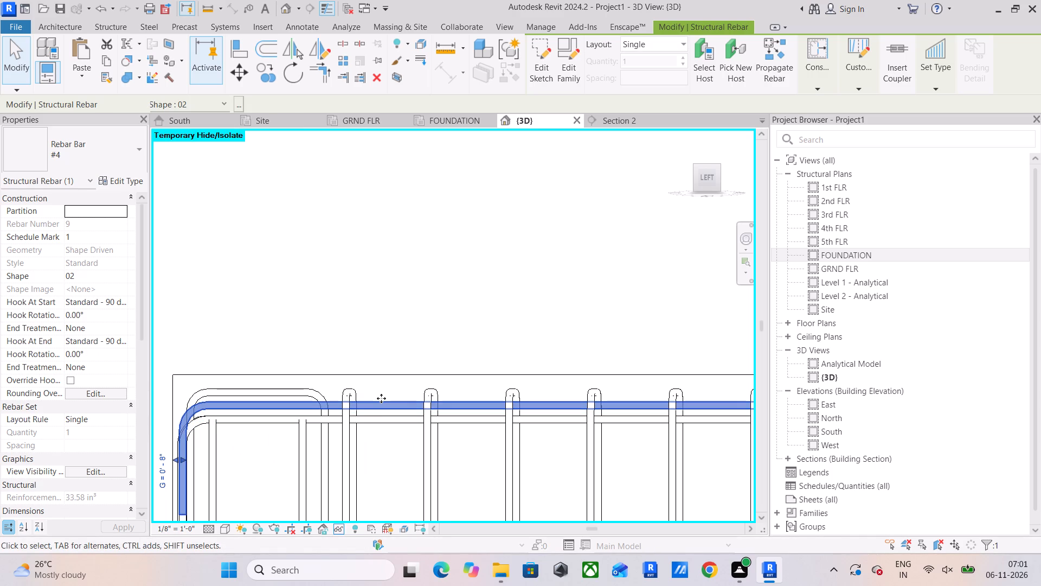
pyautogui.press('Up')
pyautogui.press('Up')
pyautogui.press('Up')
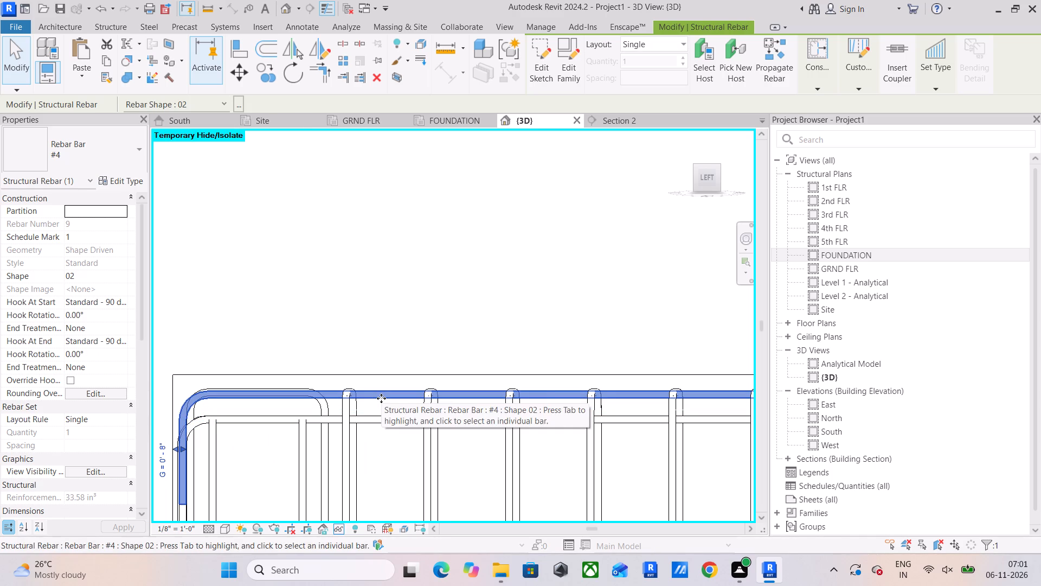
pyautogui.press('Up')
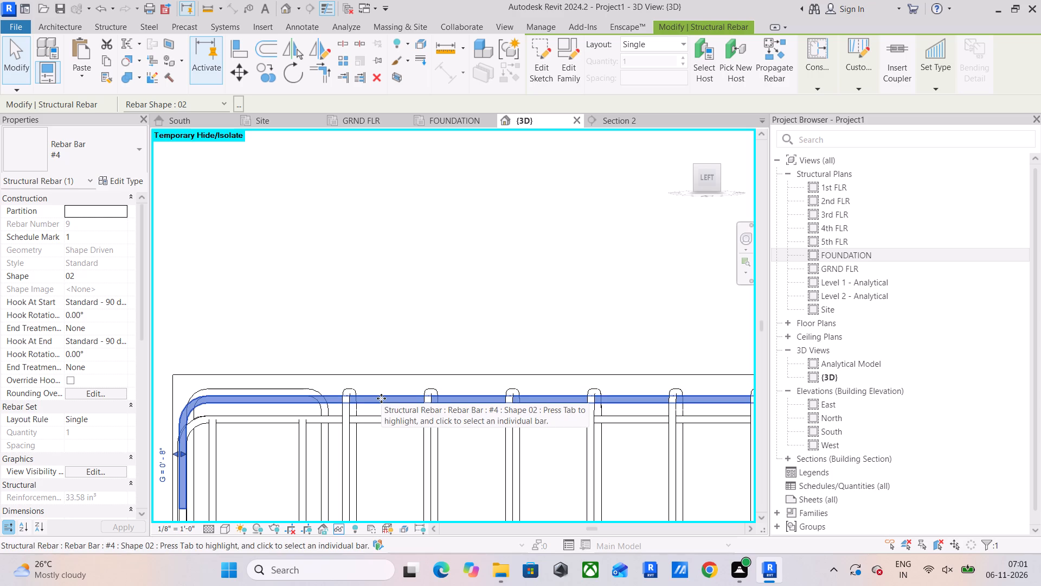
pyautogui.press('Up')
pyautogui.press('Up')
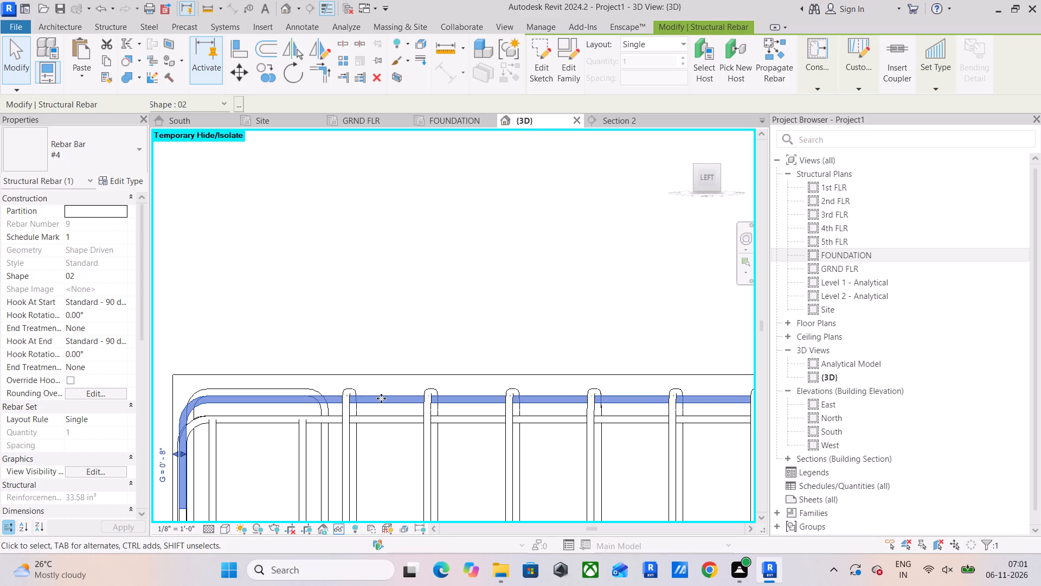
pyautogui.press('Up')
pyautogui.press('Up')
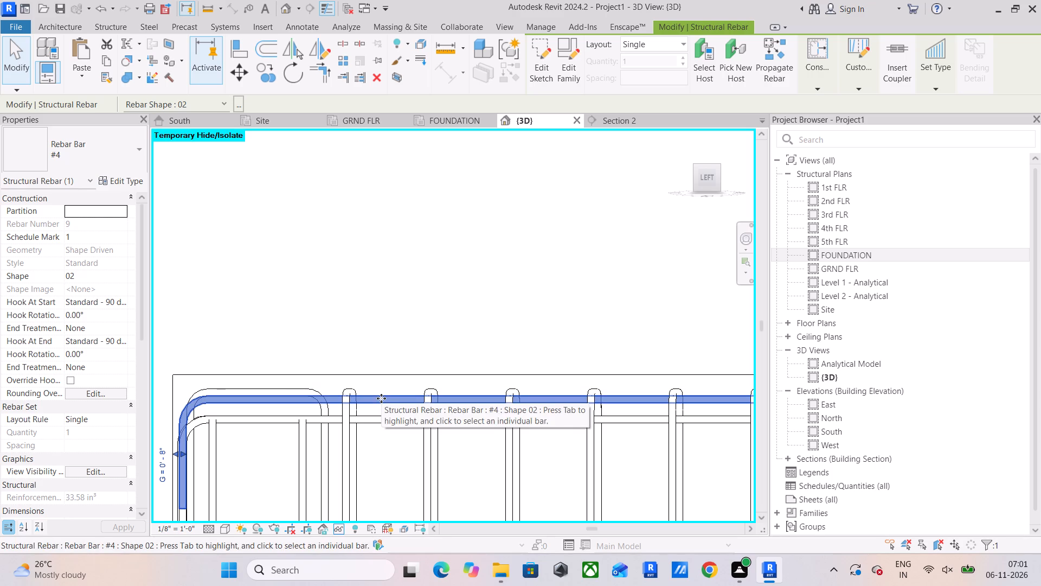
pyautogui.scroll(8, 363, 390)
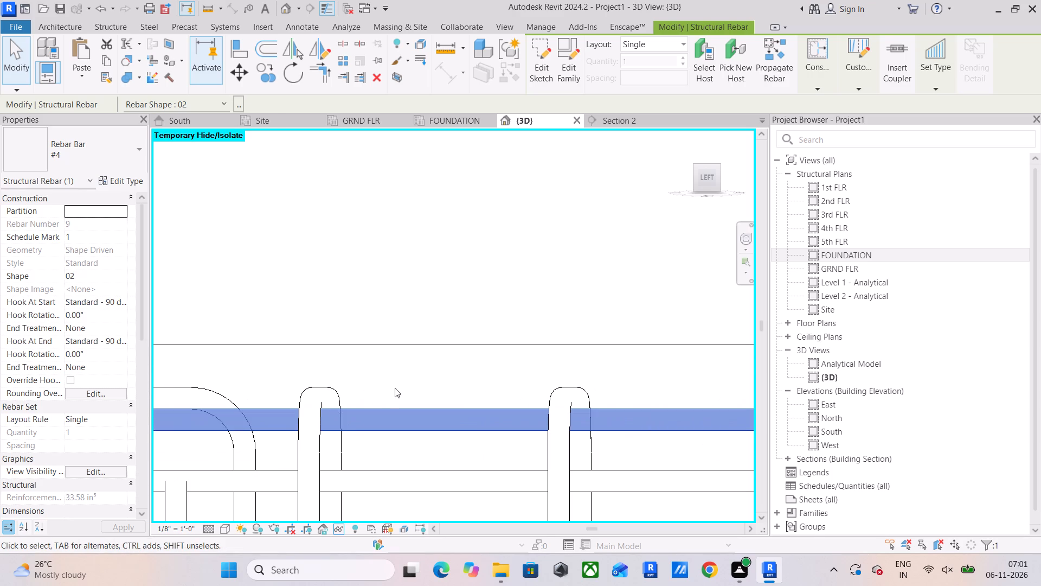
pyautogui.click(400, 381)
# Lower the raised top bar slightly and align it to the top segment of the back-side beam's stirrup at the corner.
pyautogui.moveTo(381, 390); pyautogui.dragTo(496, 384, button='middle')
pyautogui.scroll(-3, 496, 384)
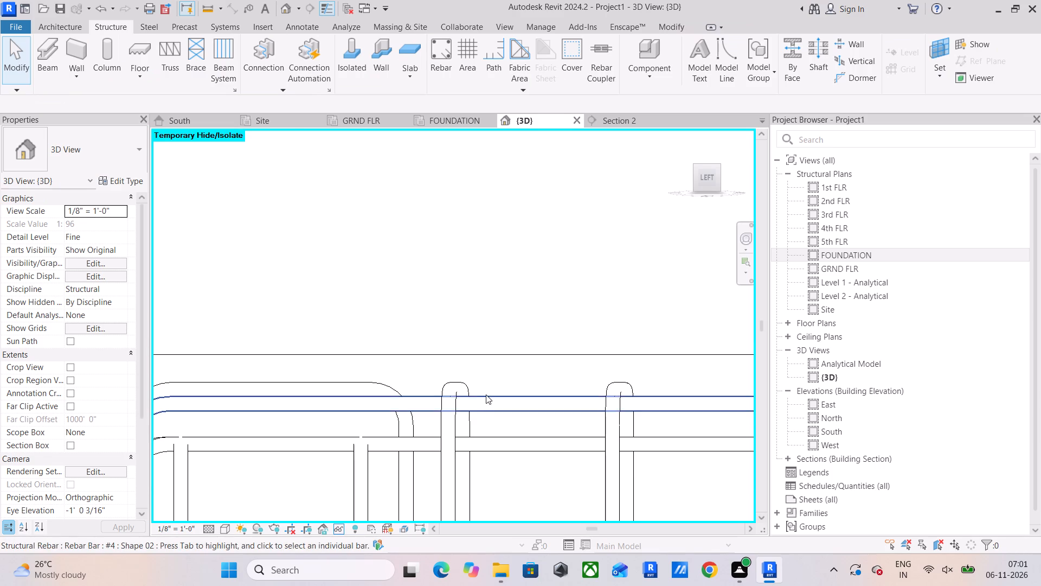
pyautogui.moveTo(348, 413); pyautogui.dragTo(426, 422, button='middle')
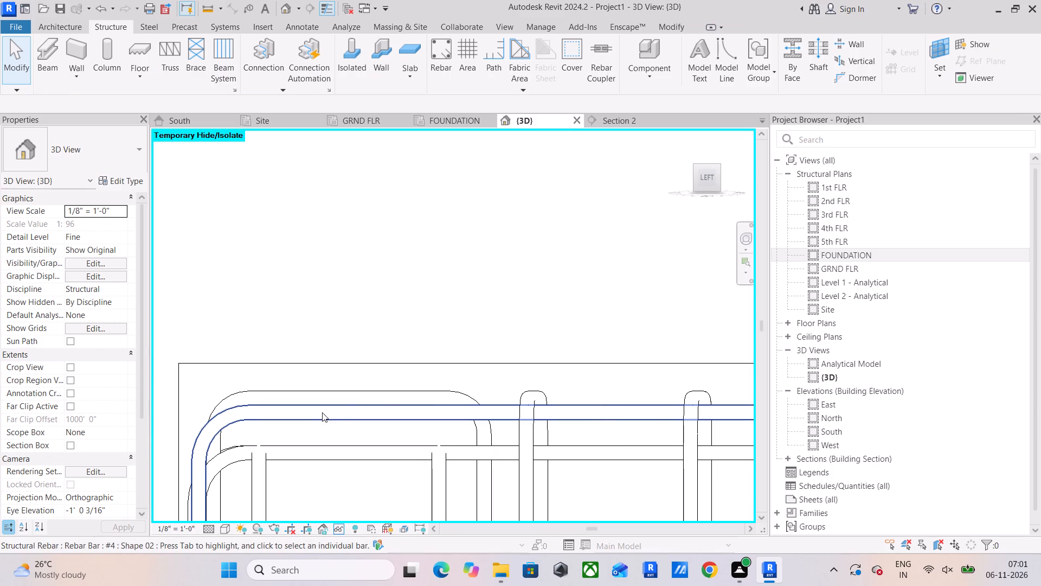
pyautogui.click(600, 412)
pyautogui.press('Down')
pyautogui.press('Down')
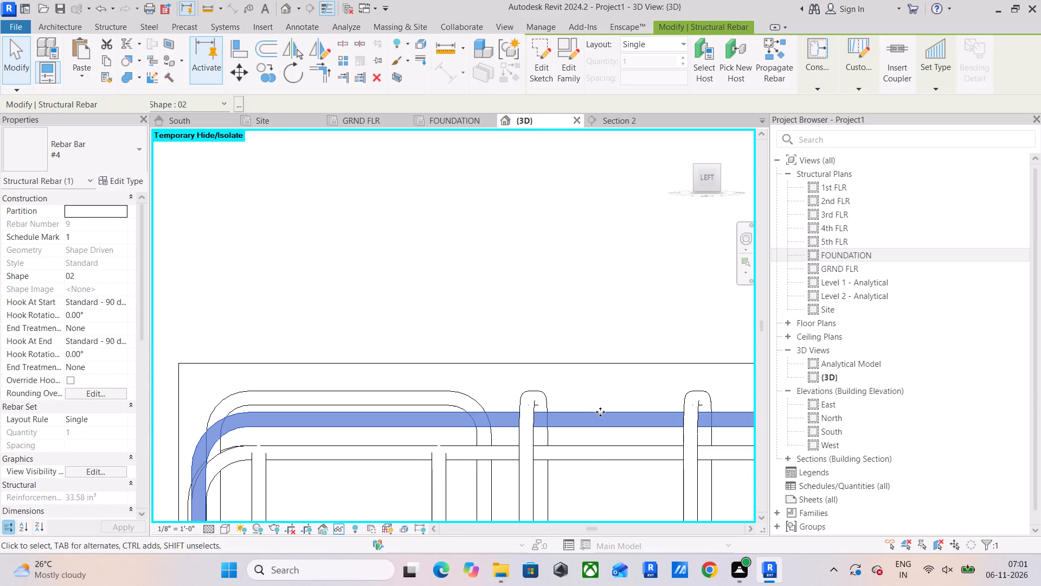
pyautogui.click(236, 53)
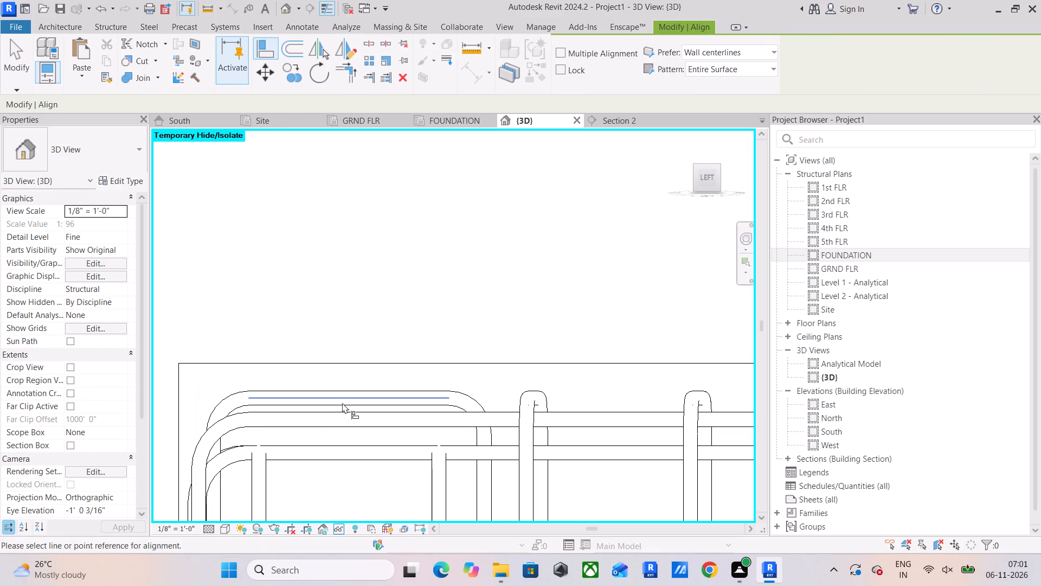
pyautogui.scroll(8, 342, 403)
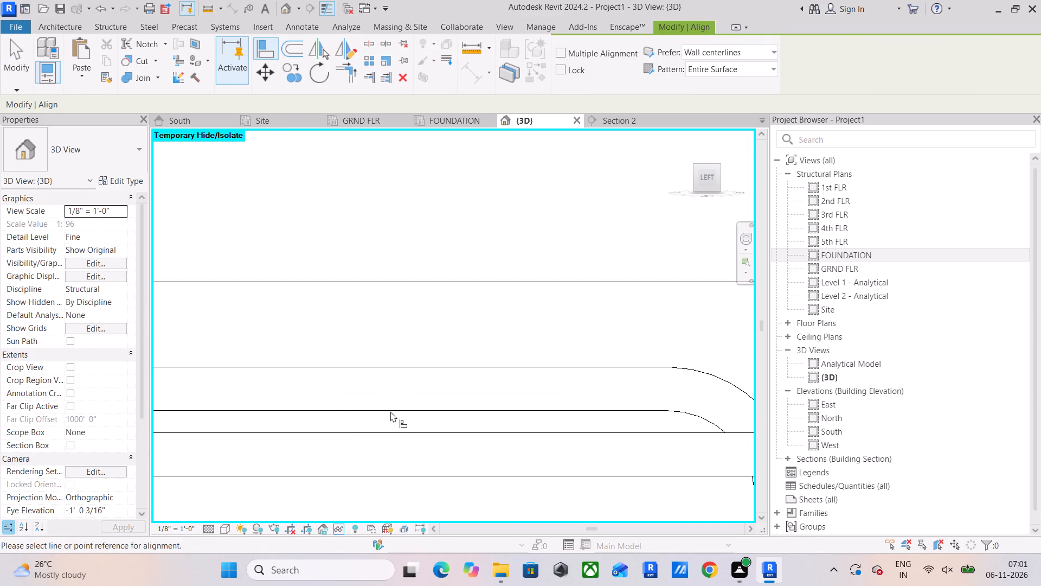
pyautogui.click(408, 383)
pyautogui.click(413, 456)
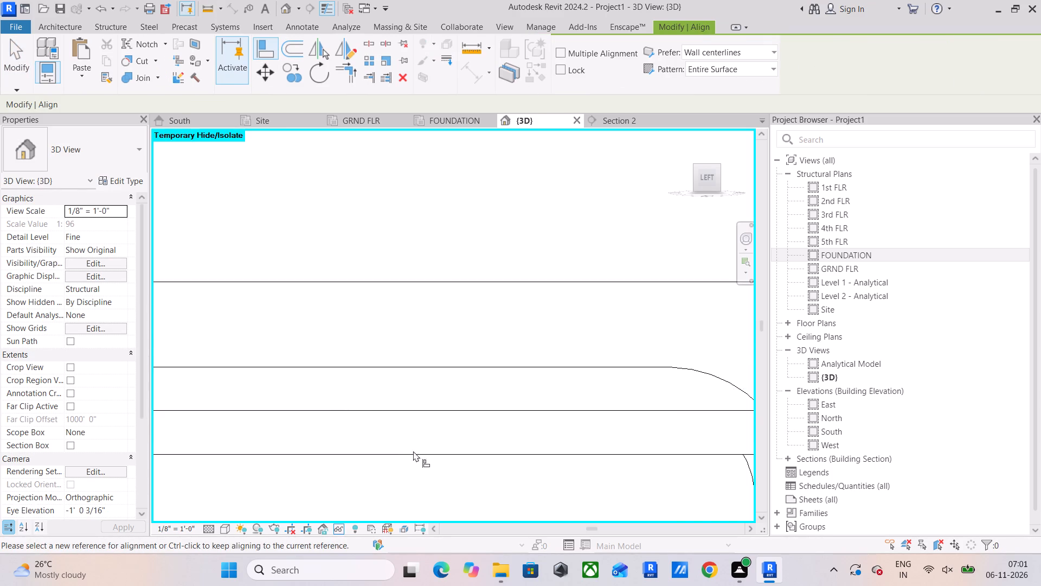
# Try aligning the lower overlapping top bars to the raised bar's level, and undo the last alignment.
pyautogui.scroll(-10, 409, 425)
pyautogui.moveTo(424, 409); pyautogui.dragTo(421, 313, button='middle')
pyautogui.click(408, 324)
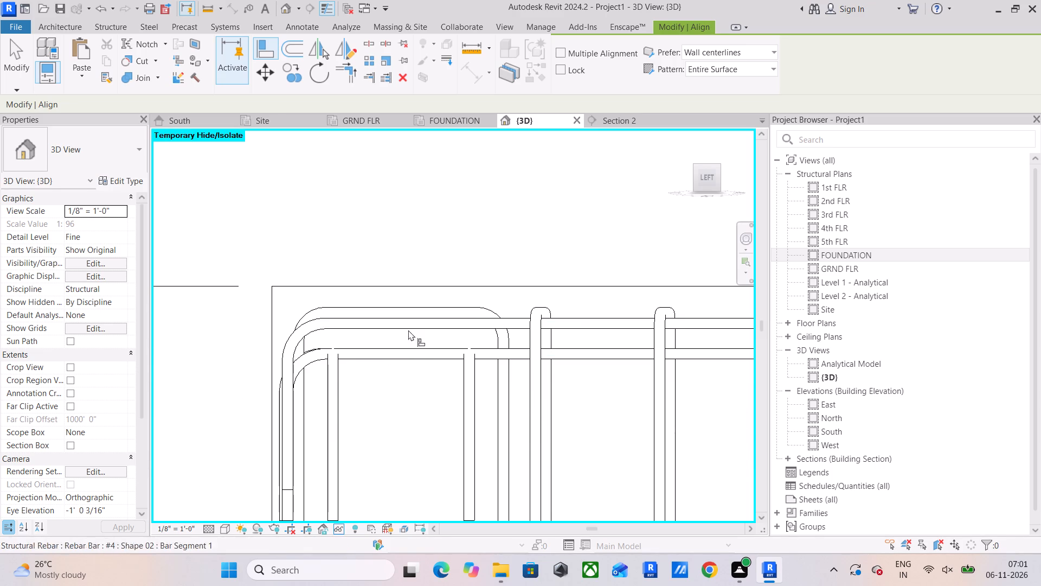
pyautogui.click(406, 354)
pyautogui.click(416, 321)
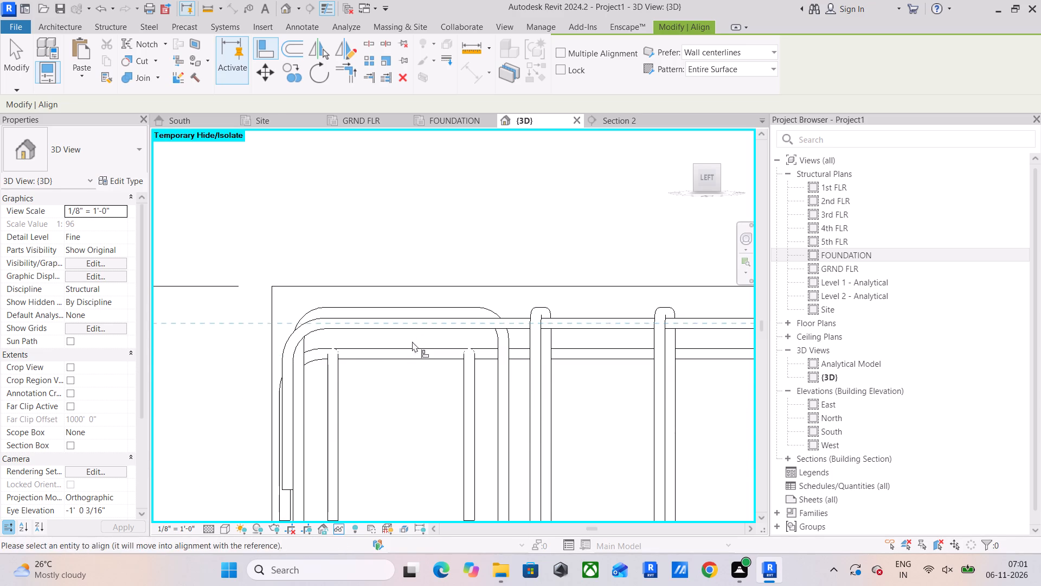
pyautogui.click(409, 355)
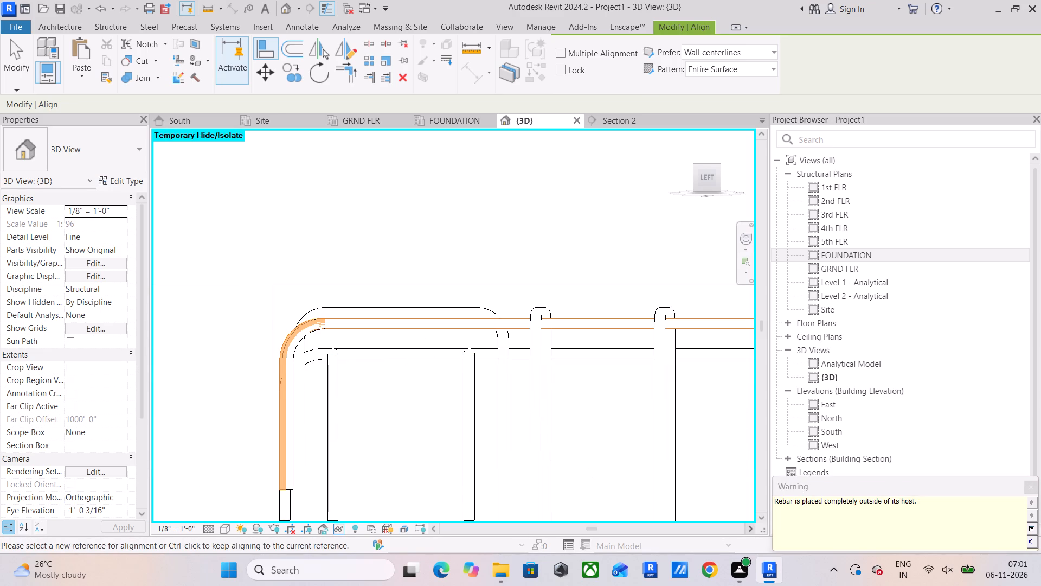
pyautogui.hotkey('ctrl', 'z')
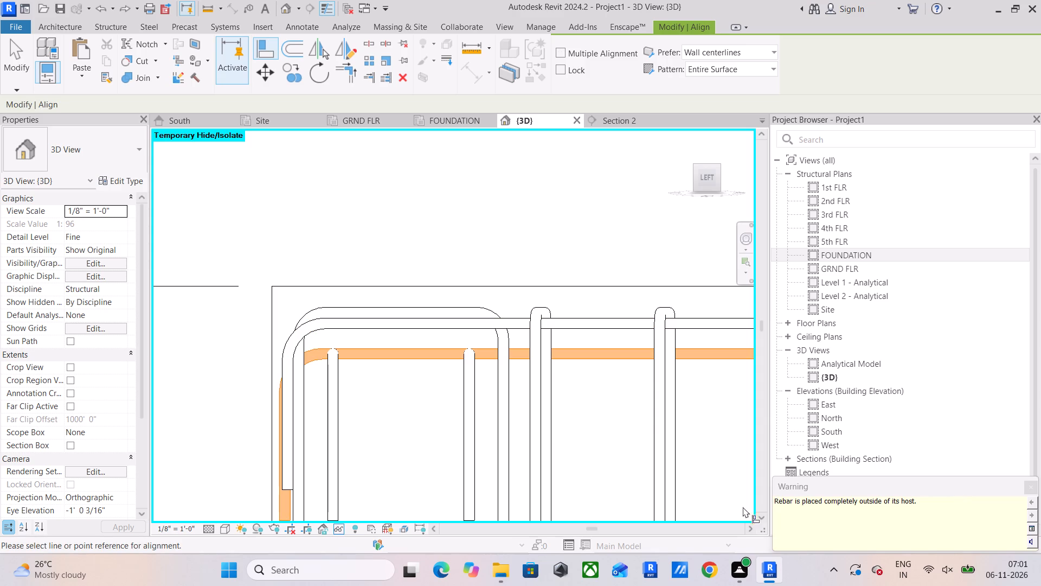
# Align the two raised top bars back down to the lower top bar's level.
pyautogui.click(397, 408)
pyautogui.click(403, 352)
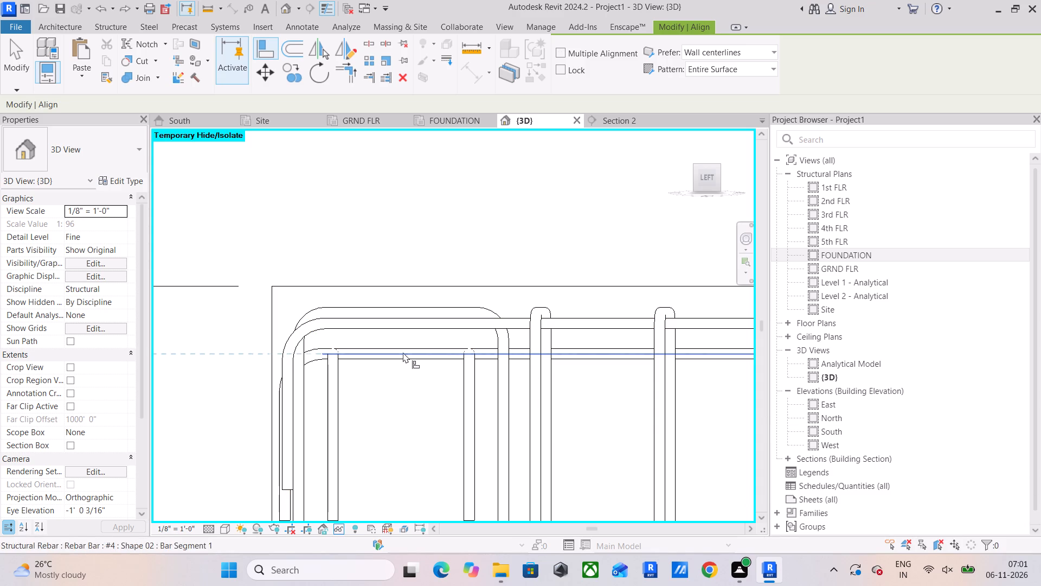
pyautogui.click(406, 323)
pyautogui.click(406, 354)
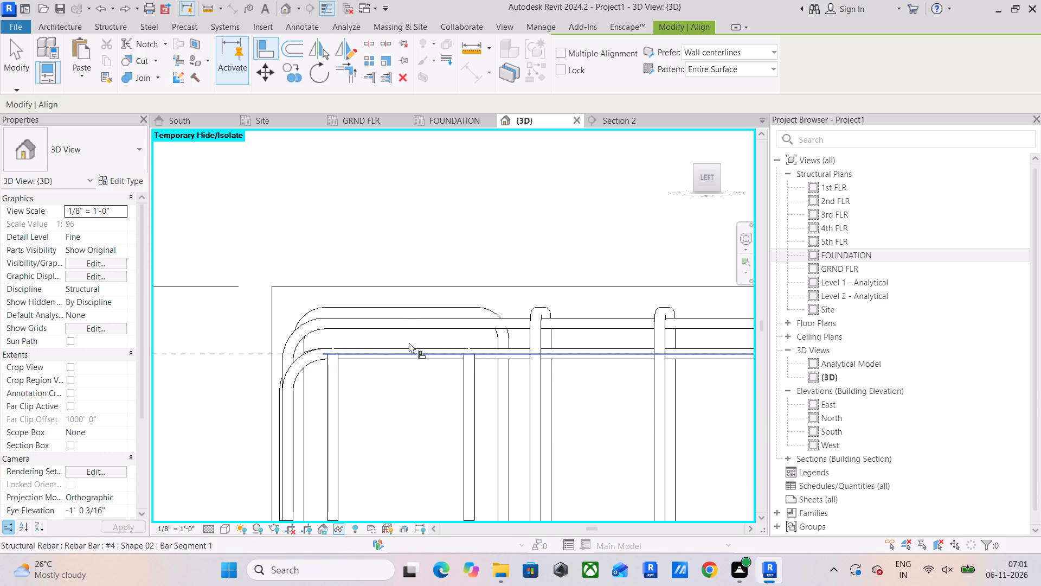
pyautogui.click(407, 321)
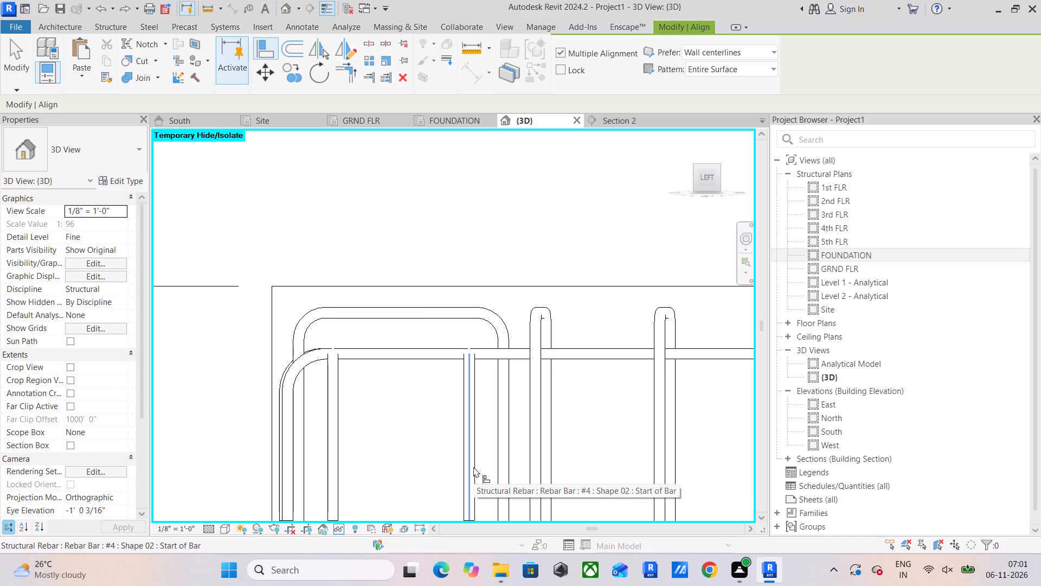
# Align one top bar to the back-side beam's stirrup top segment, and align the remaining lower top bars to that raised bar.
pyautogui.click(420, 313)
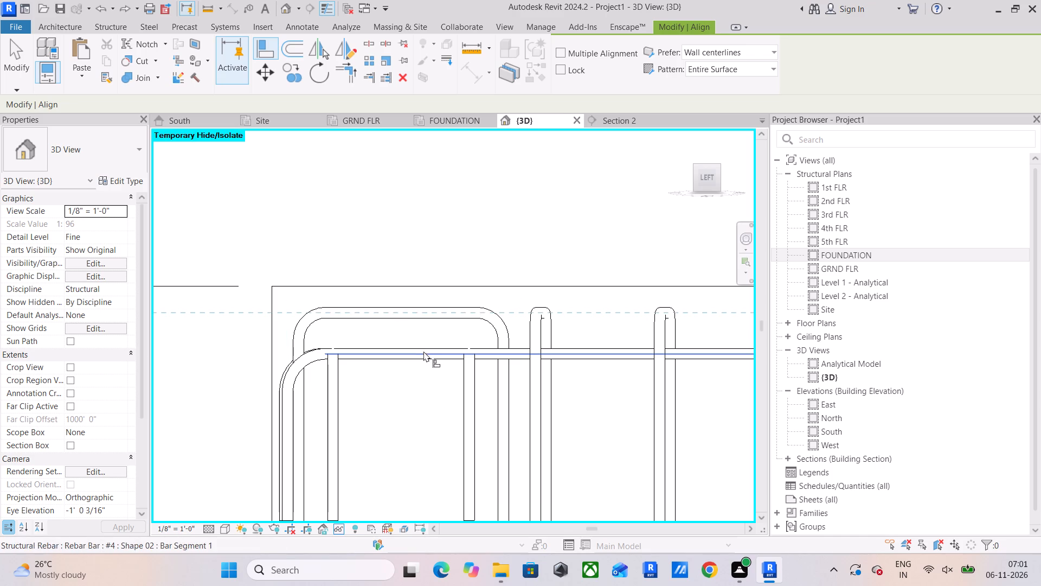
pyautogui.click(423, 351)
pyautogui.click(423, 321)
pyautogui.click(419, 348)
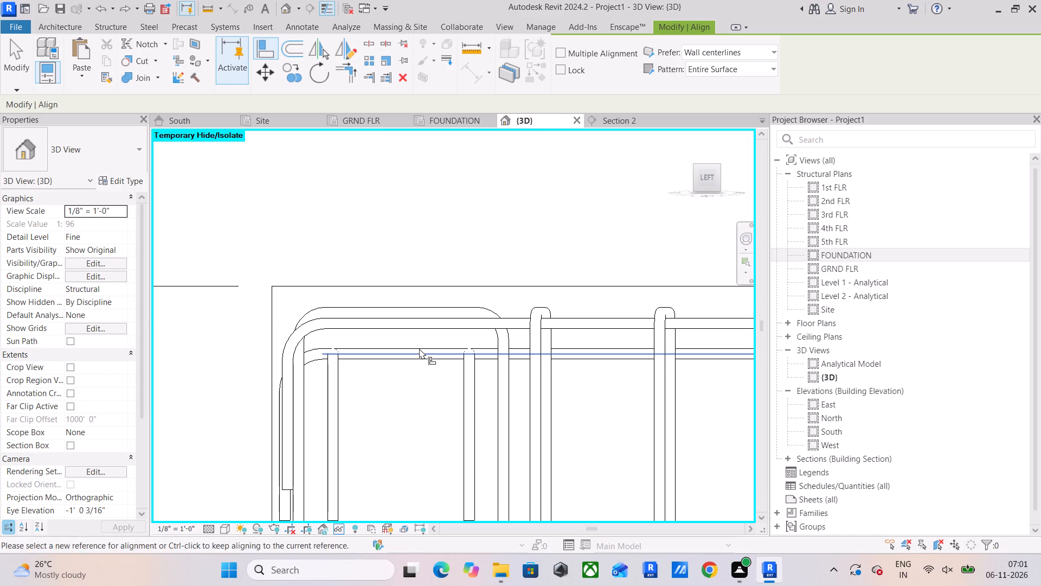
pyautogui.click(420, 325)
pyautogui.click(410, 349)
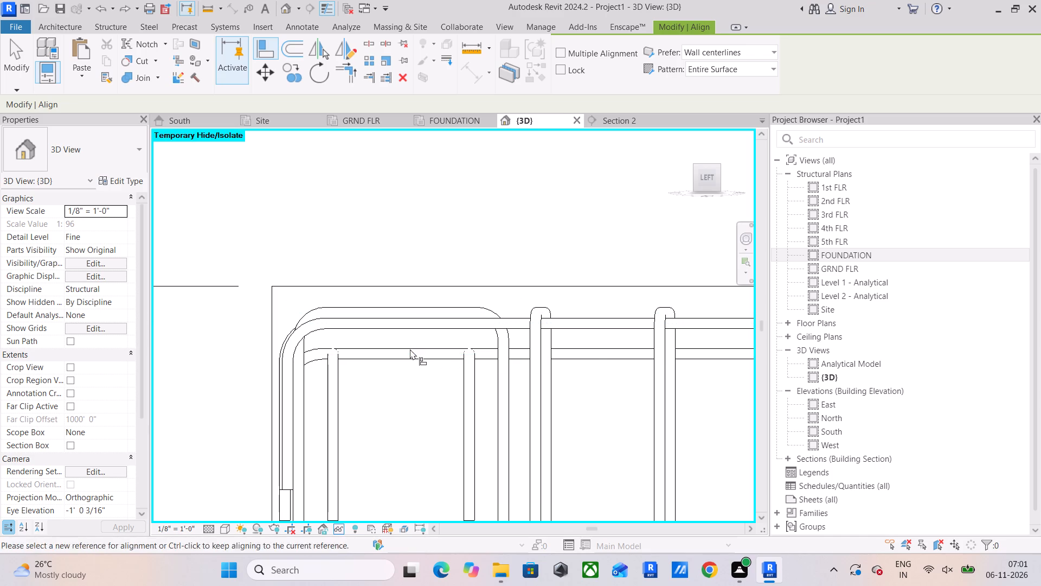
pyautogui.click(427, 326)
pyautogui.click(416, 359)
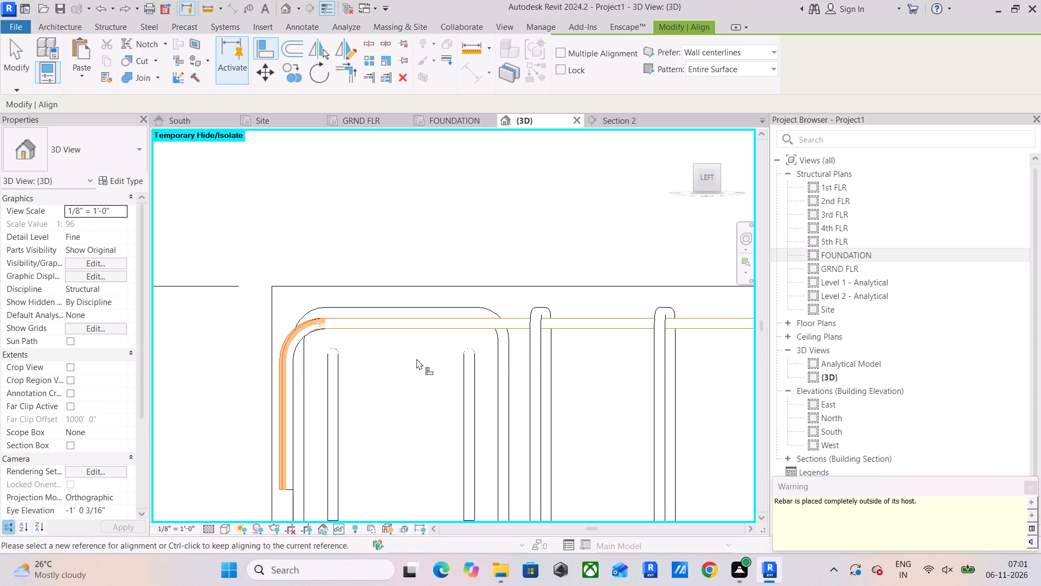
# Examine the reinforcement along the back and left-side ground floor beams and at their corner columns.
pyautogui.scroll(-8, 393, 405)
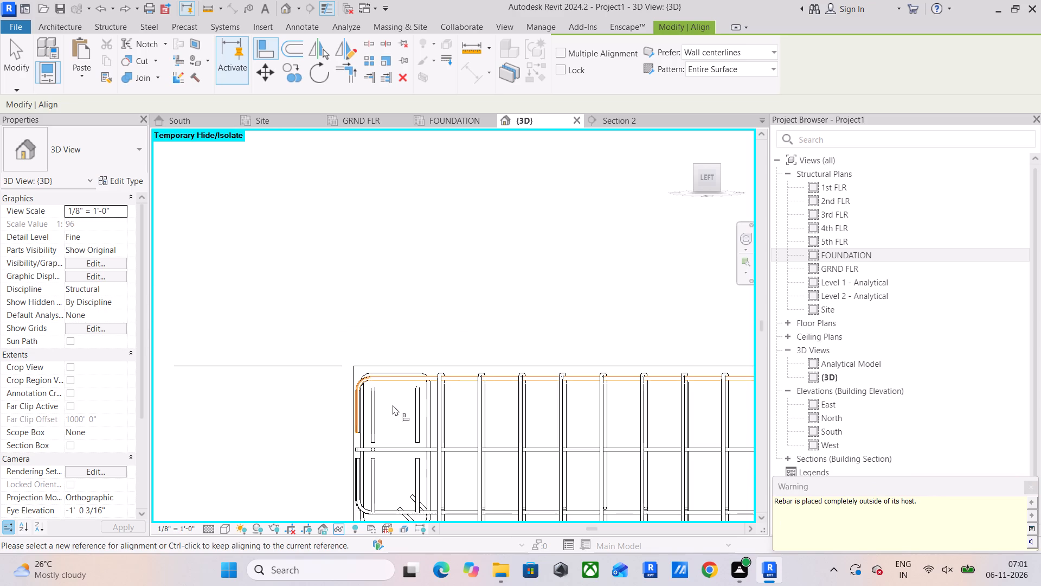
pyautogui.keyDown('shift'); pyautogui.moveTo(387, 406); pyautogui.dragTo(476, 448, button='middle'); pyautogui.keyUp('shift')
pyautogui.keyDown('shift'); pyautogui.scroll(1, 477, 444); pyautogui.keyUp('shift')
pyautogui.scroll(-10, 466, 434)
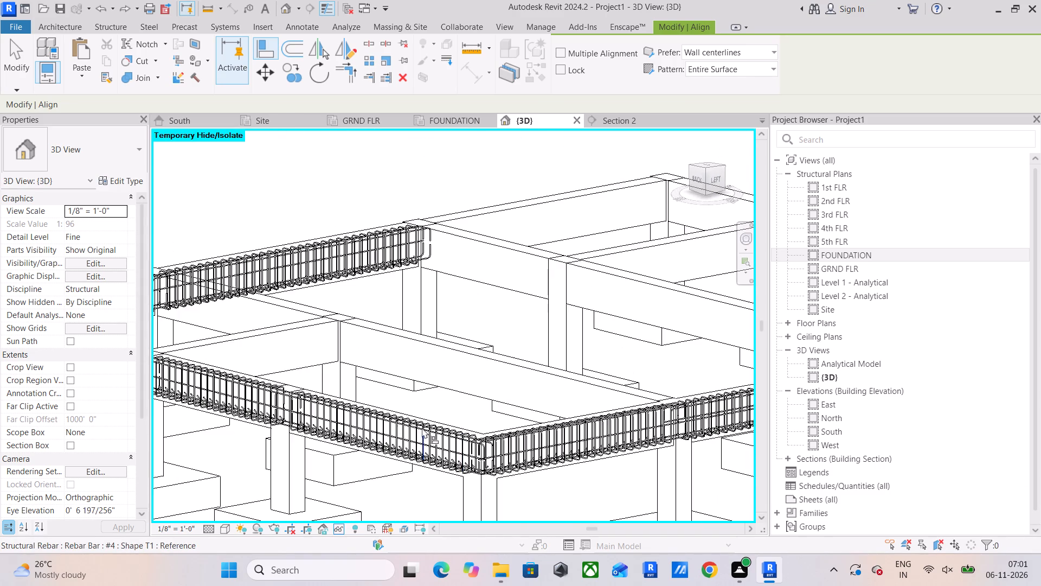
pyautogui.moveTo(422, 428); pyautogui.dragTo(630, 483, button='middle')
pyautogui.moveTo(426, 425); pyautogui.dragTo(464, 425, button='middle')
pyautogui.scroll(5, 300, 378)
pyautogui.scroll(1, 170, 370)
pyautogui.moveTo(170, 370); pyautogui.dragTo(298, 418, button='middle')
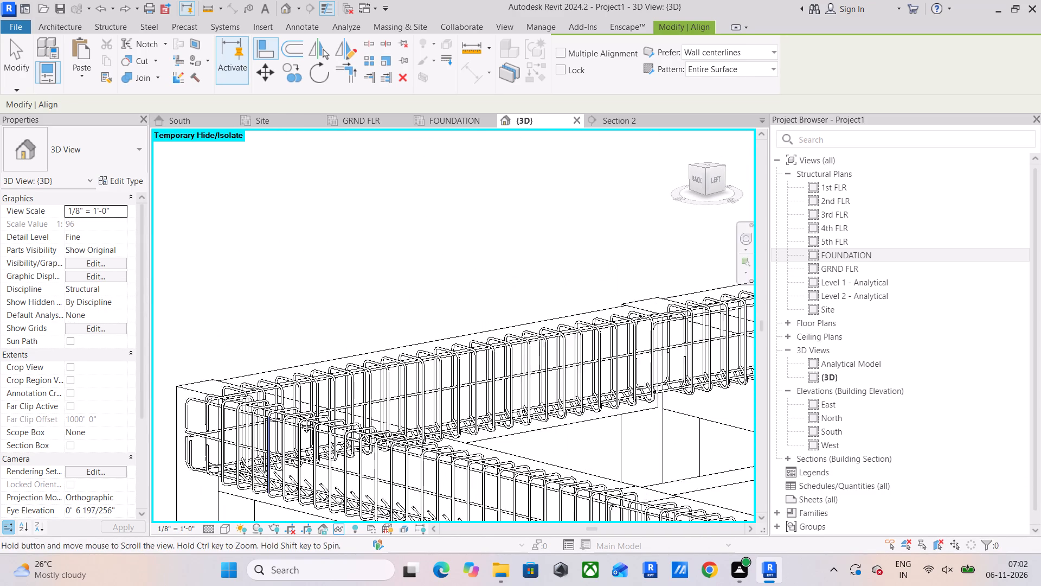
pyautogui.moveTo(298, 418); pyautogui.dragTo(356, 422, button='middle')
pyautogui.keyDown('shift'); pyautogui.moveTo(342, 416); pyautogui.dragTo(378, 409, button='middle'); pyautogui.keyUp('shift')
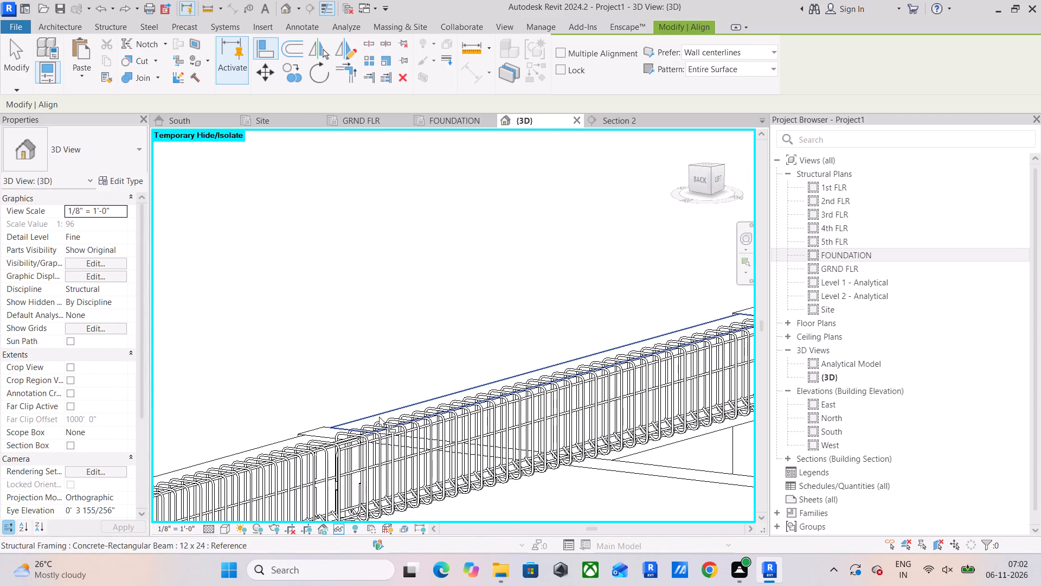
pyautogui.scroll(-2, 467, 432)
pyautogui.moveTo(464, 442); pyautogui.dragTo(434, 340, button='middle')
pyautogui.scroll(-3, 436, 385)
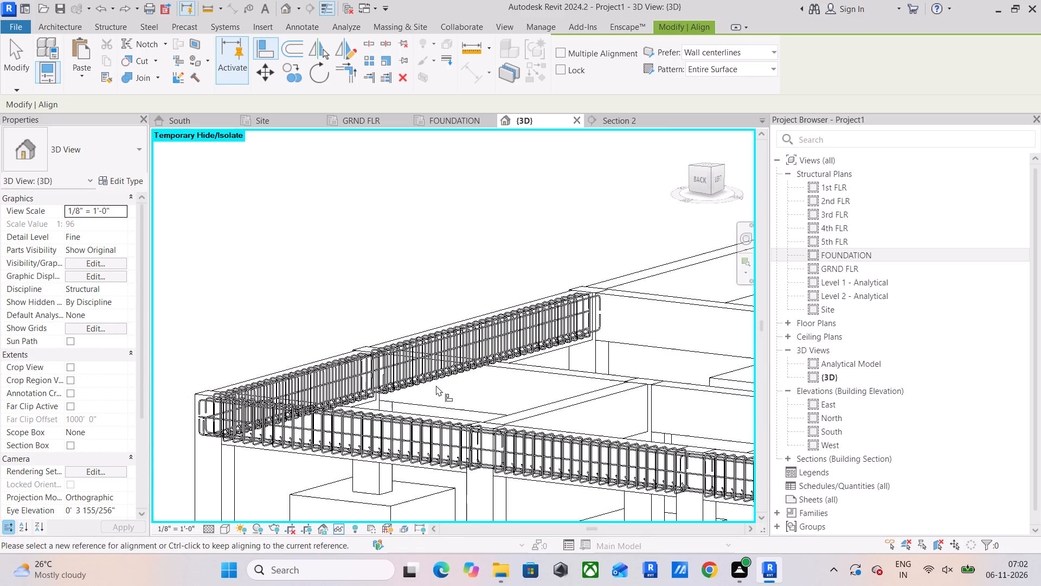
pyautogui.scroll(-9, 465, 402)
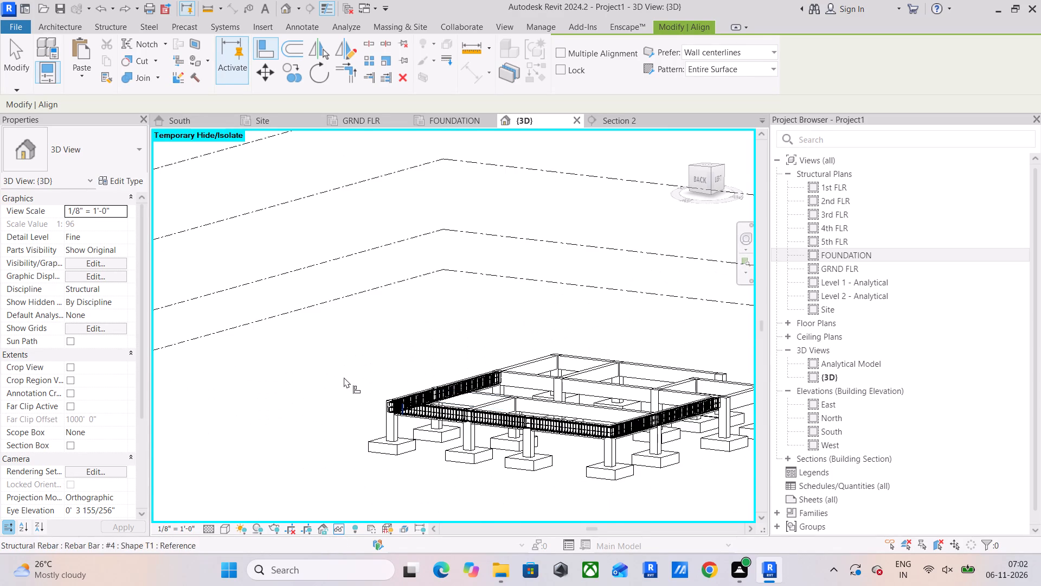
pyautogui.moveTo(338, 352); pyautogui.dragTo(632, 483)
pyautogui.press('Escape')
pyautogui.press('Escape')
# Review the related warnings for the whole isolated frame and locate the flagged #4 Shape 02 bar in the left-side beam.
pyautogui.moveTo(326, 332); pyautogui.dragTo(359, 375)
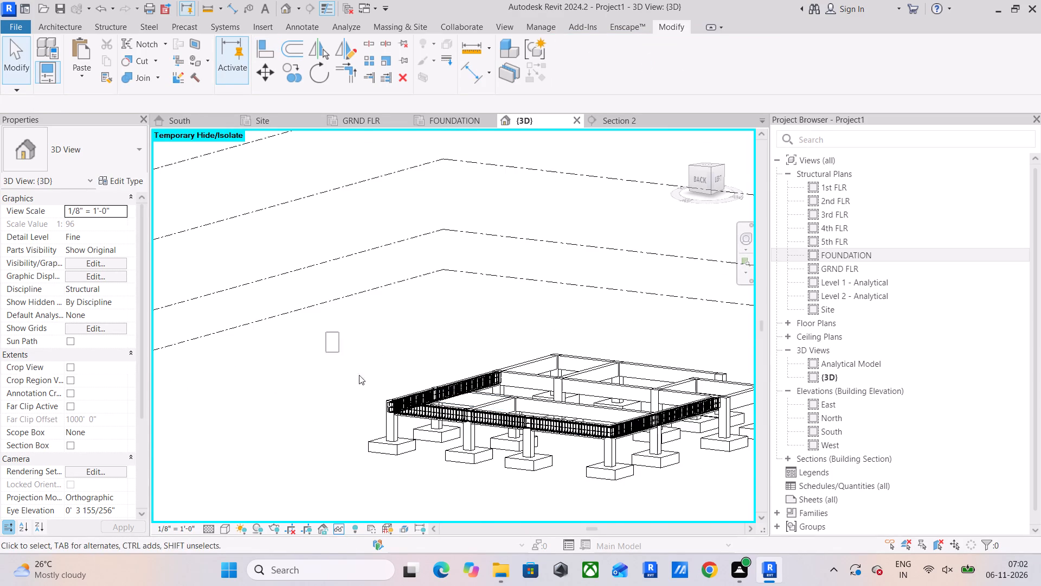
pyautogui.moveTo(359, 375); pyautogui.dragTo(820, 532)
pyautogui.click(574, 73)
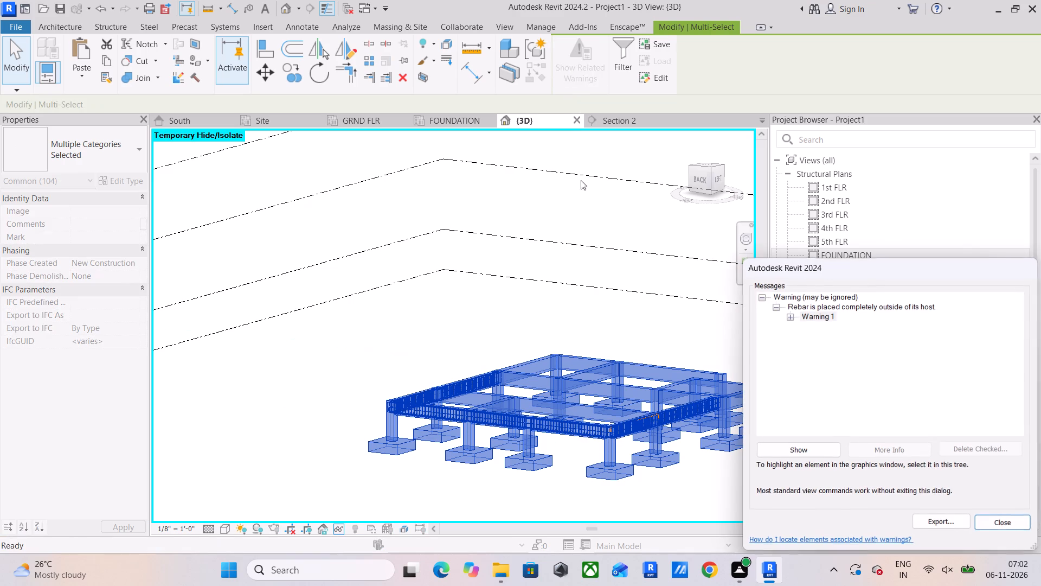
pyautogui.click(792, 314)
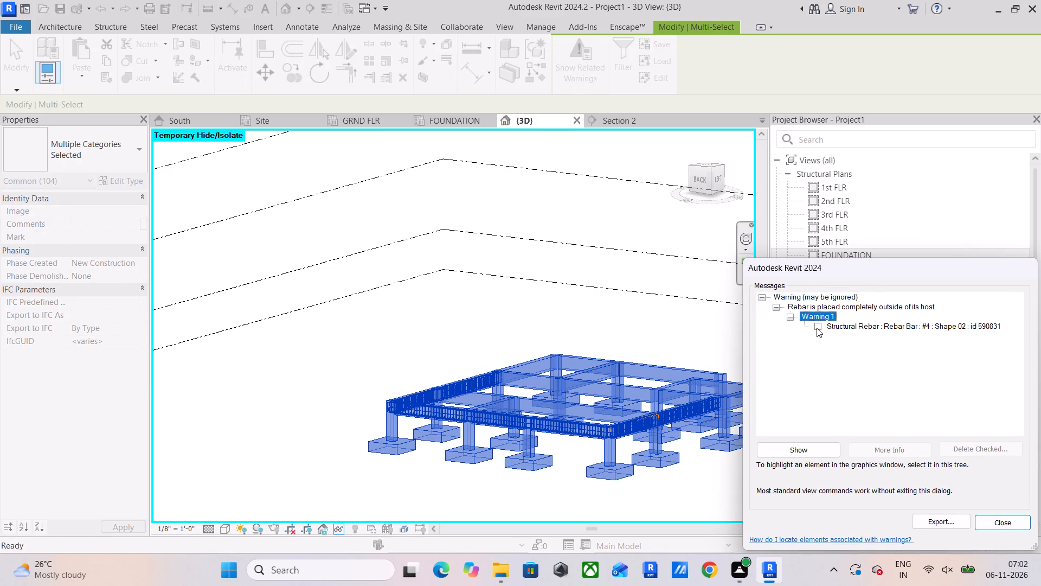
pyautogui.click(817, 328)
pyautogui.scroll(9, 645, 416)
pyautogui.scroll(3, 421, 424)
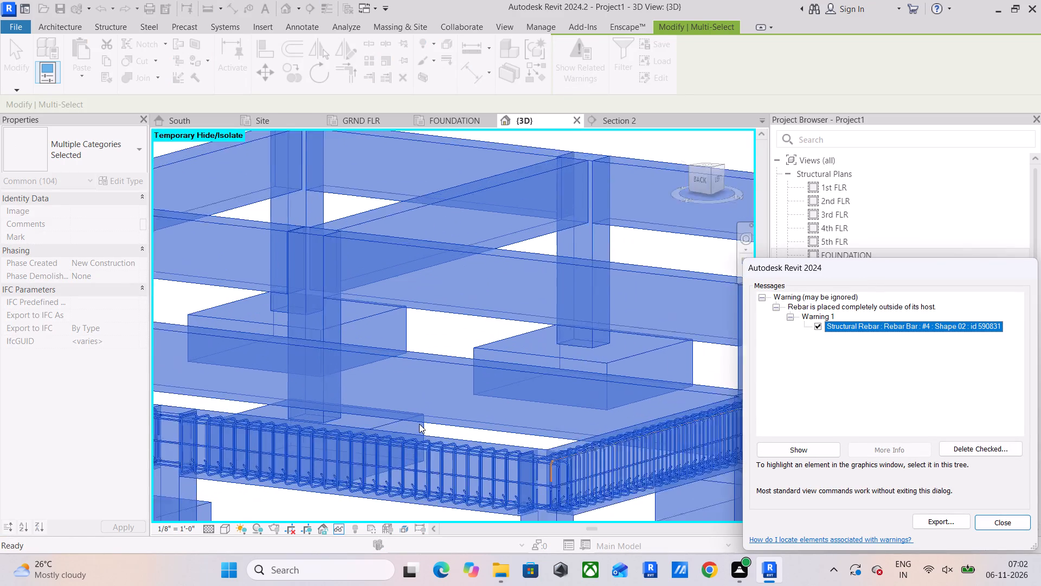
pyautogui.scroll(1, 419, 424)
pyautogui.moveTo(521, 454); pyautogui.dragTo(474, 387, button='middle')
pyautogui.keyDown('shift'); pyautogui.moveTo(552, 407); pyautogui.dragTo(453, 443, button='middle'); pyautogui.keyUp('shift')
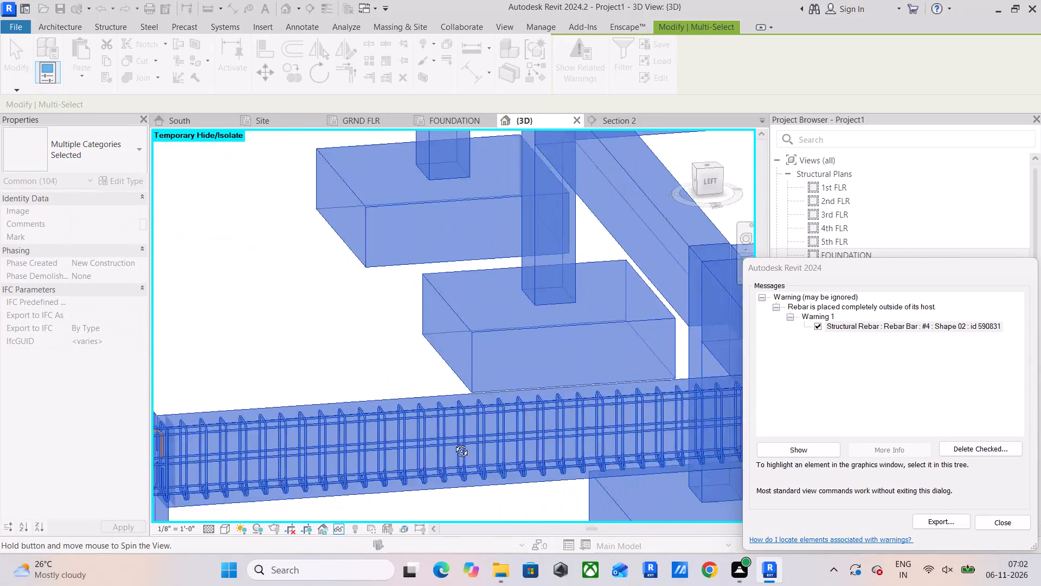
pyautogui.keyDown('shift'); pyautogui.moveTo(453, 443); pyautogui.dragTo(453, 452, button='middle'); pyautogui.keyUp('shift')
pyautogui.moveTo(622, 398); pyautogui.dragTo(921, 332, button='middle')
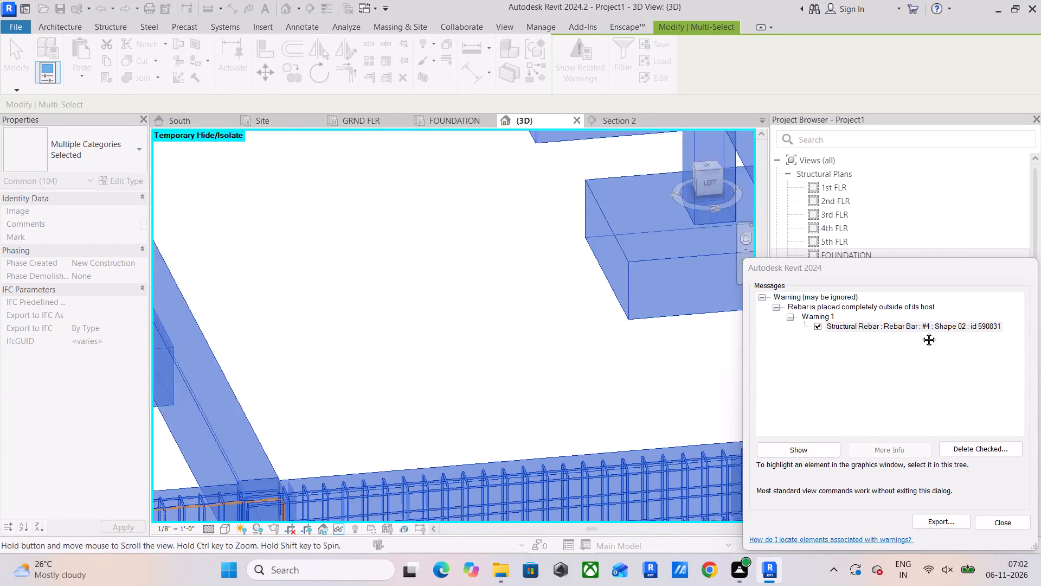
pyautogui.moveTo(921, 332); pyautogui.dragTo(933, 326, button='middle')
pyautogui.moveTo(404, 383); pyautogui.dragTo(592, 338, button='middle')
pyautogui.scroll(8, 203, 437)
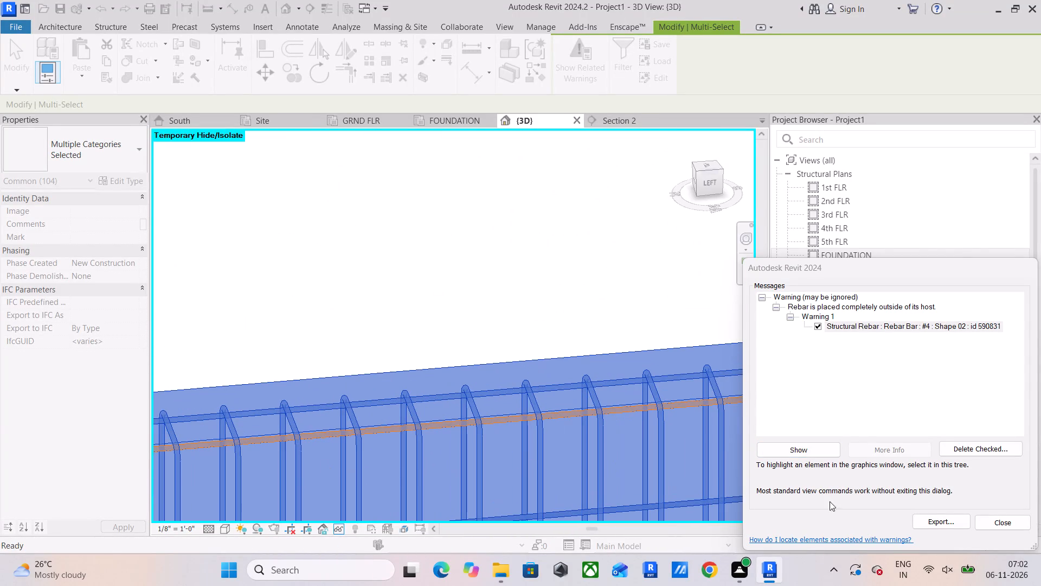
pyautogui.moveTo(1008, 523); pyautogui.dragTo(1003, 524)
# Delete the flagged #4 Shape 02 top bar from the left-side beam at the back corner.
pyautogui.click(452, 422)
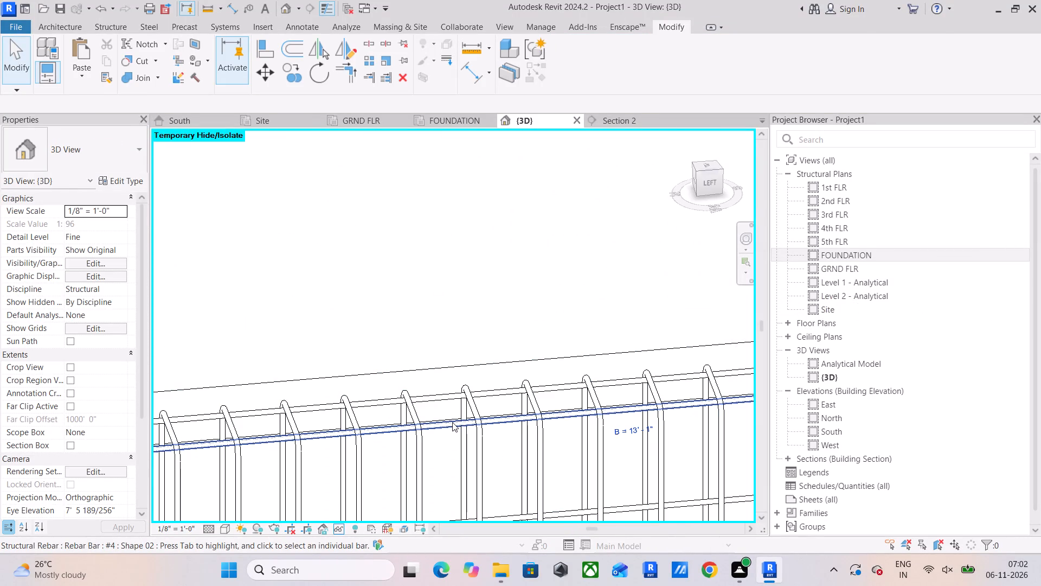
pyautogui.scroll(-6, 452, 422)
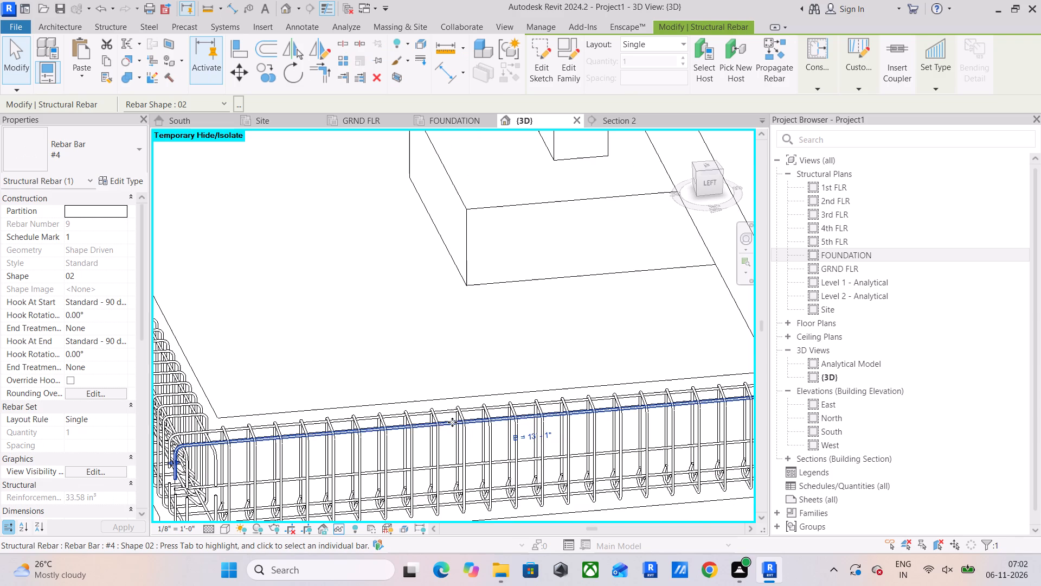
pyautogui.click(714, 183)
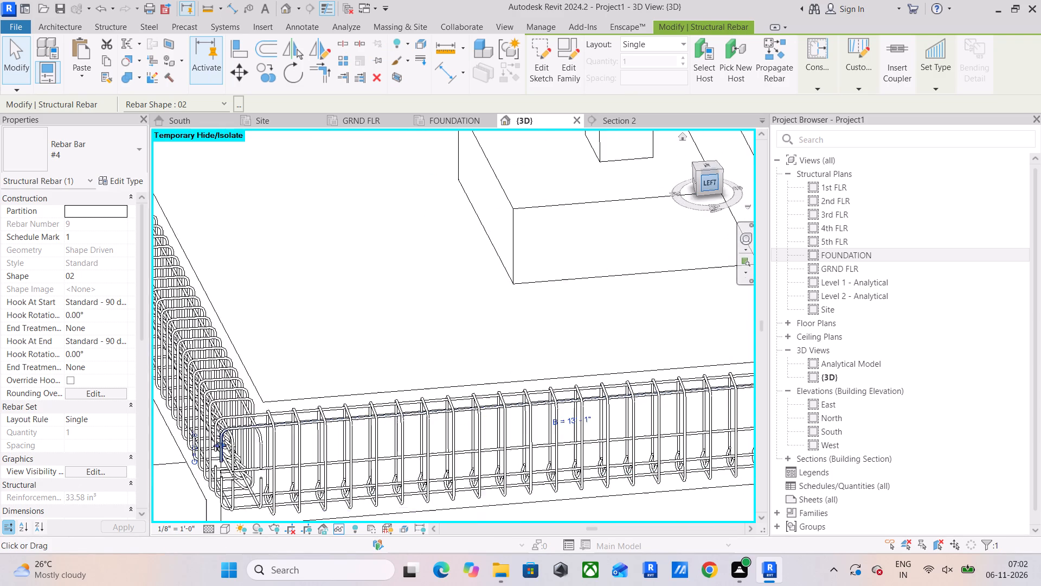
pyautogui.scroll(3, 434, 346)
pyautogui.moveTo(294, 364); pyautogui.dragTo(340, 425, button='middle')
pyautogui.scroll(-3, 433, 377)
pyautogui.scroll(4, 286, 343)
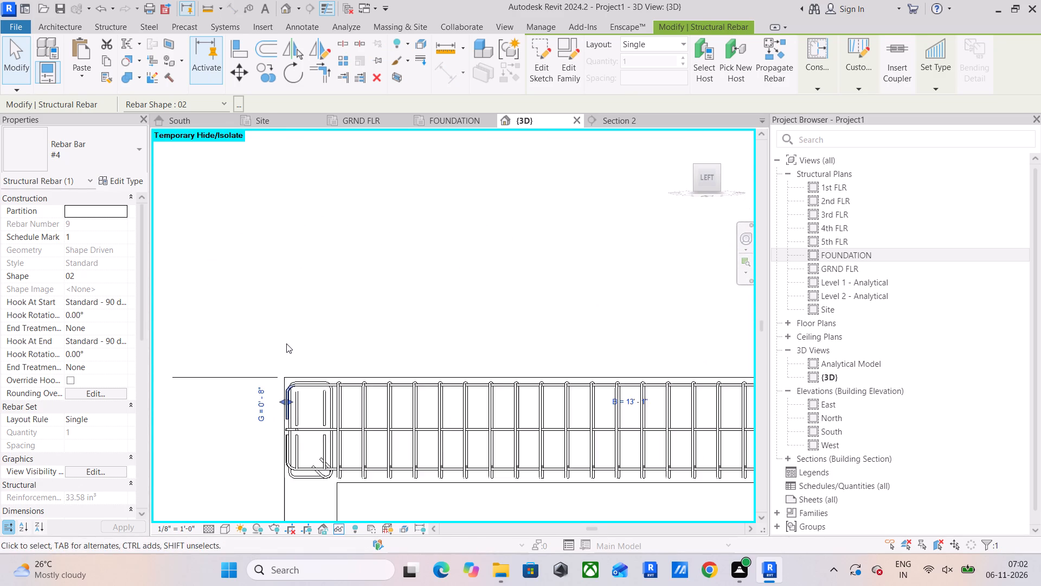
pyautogui.scroll(5, 316, 384)
pyautogui.keyDown('shift'); pyautogui.moveTo(466, 341); pyautogui.dragTo(467, 355, button='middle'); pyautogui.keyUp('shift')
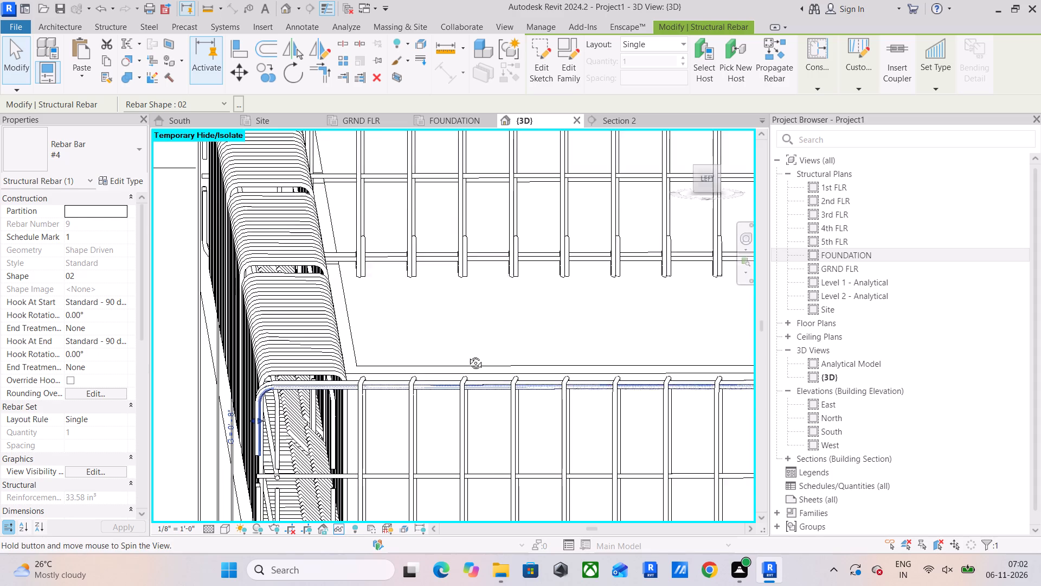
pyautogui.keyDown('shift'); pyautogui.moveTo(467, 355); pyautogui.dragTo(455, 379, button='middle'); pyautogui.keyUp('shift')
pyautogui.scroll(4, 295, 374)
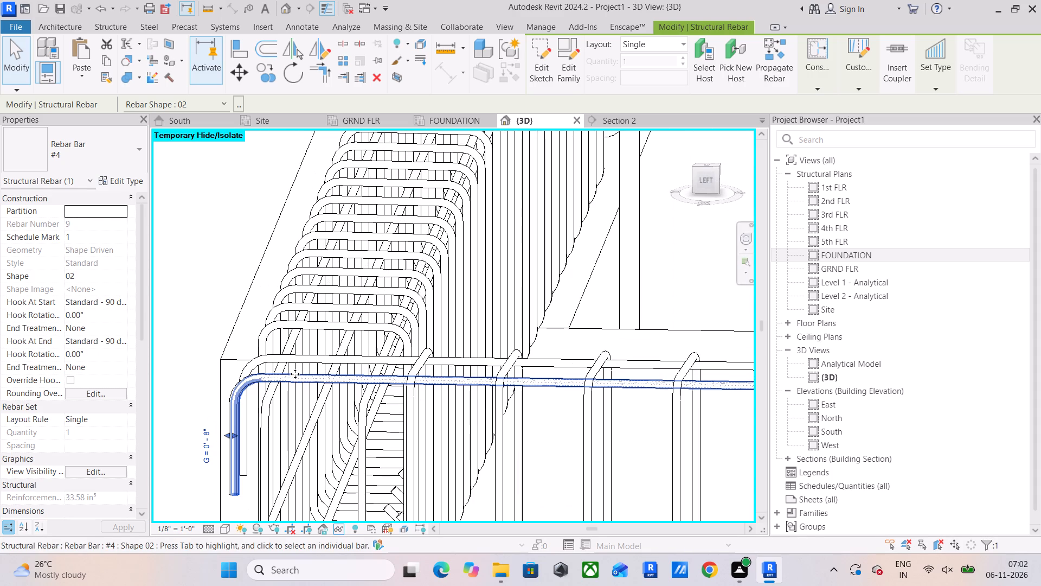
pyautogui.scroll(-6, 295, 374)
pyautogui.keyDown('shift'); pyautogui.moveTo(337, 402); pyautogui.dragTo(352, 410, button='middle'); pyautogui.keyUp('shift')
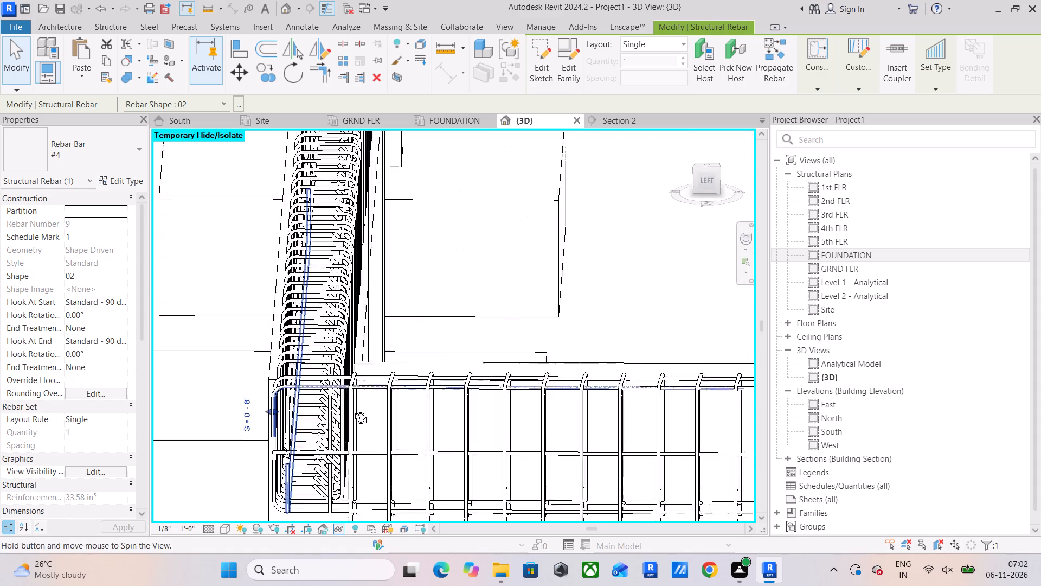
pyautogui.keyDown('shift'); pyautogui.moveTo(352, 410); pyautogui.dragTo(471, 423, button='middle'); pyautogui.keyUp('shift')
pyautogui.moveTo(471, 423); pyautogui.dragTo(363, 384, button='middle')
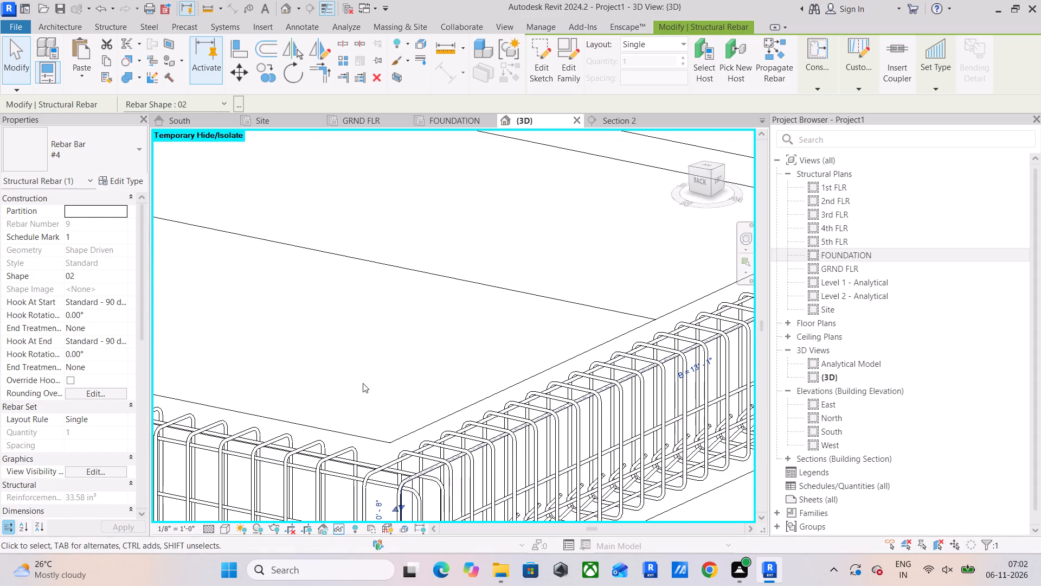
pyautogui.scroll(3, 363, 383)
pyautogui.press('Delete')
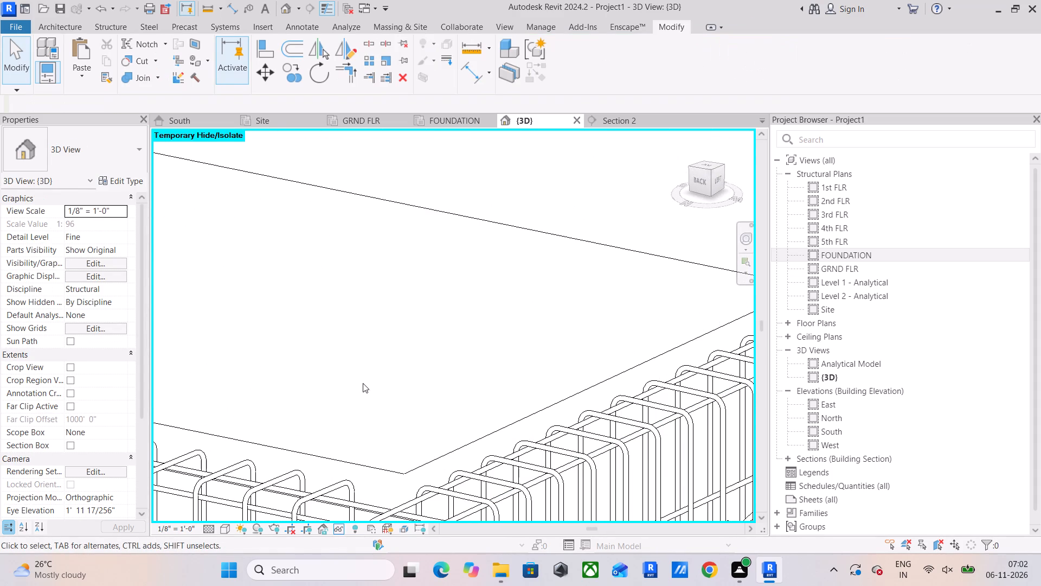
# Check the remaining top bars of both beams at the back-left corner, selecting them one at a time.
pyautogui.scroll(-9, 363, 383)
pyautogui.moveTo(384, 375); pyautogui.dragTo(415, 444, button='middle')
pyautogui.scroll(-4, 295, 390)
pyautogui.moveTo(295, 388); pyautogui.dragTo(339, 430, button='middle')
pyautogui.scroll(8, 410, 456)
pyautogui.moveTo(421, 494); pyautogui.dragTo(417, 341, button='middle')
pyautogui.scroll(5, 399, 388)
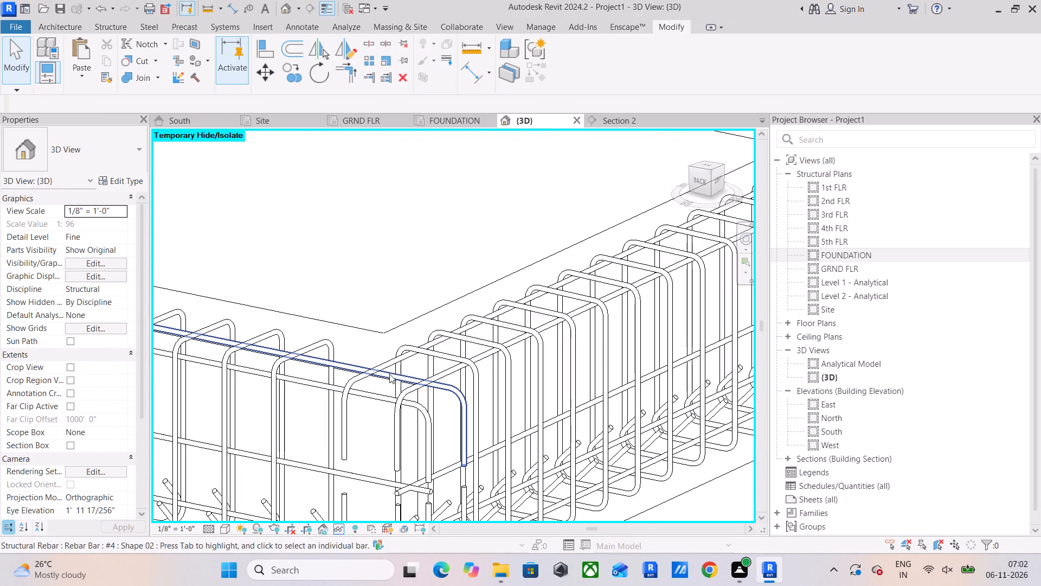
pyautogui.click(390, 364)
pyautogui.click(445, 370)
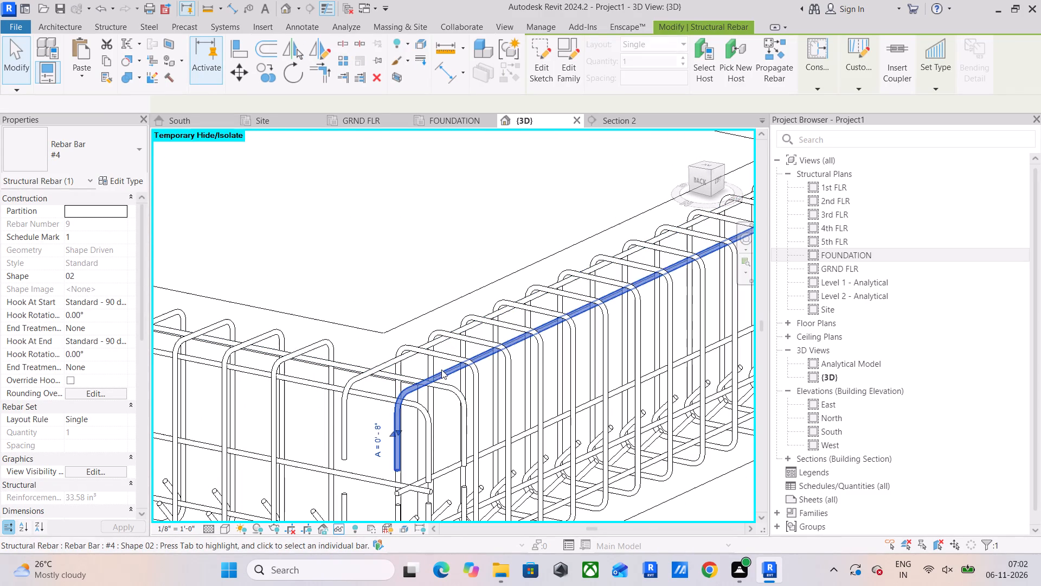
pyautogui.scroll(-5, 369, 371)
pyautogui.scroll(5, 369, 371)
pyautogui.click(398, 378)
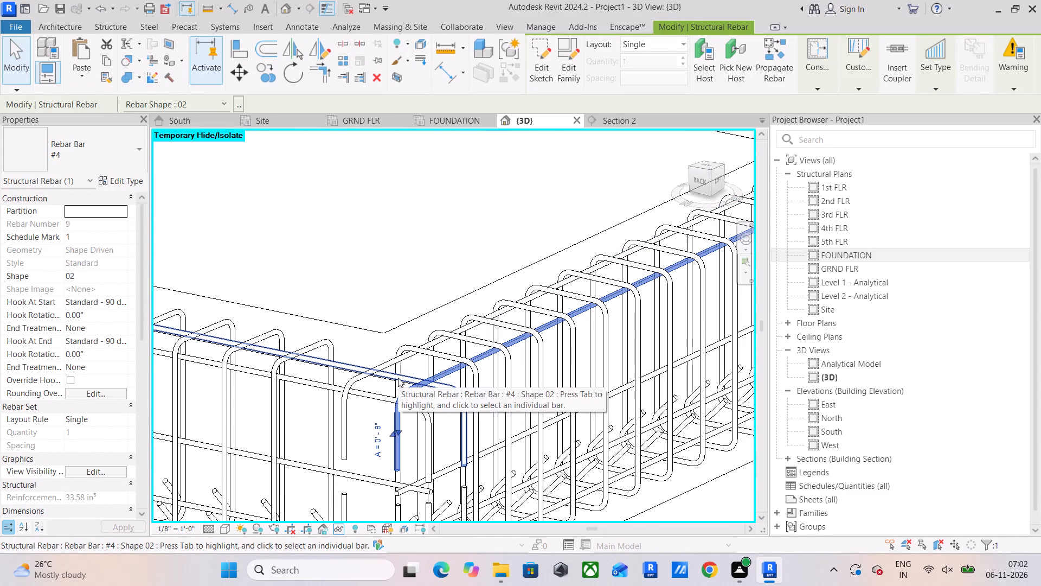
pyautogui.scroll(8, 336, 366)
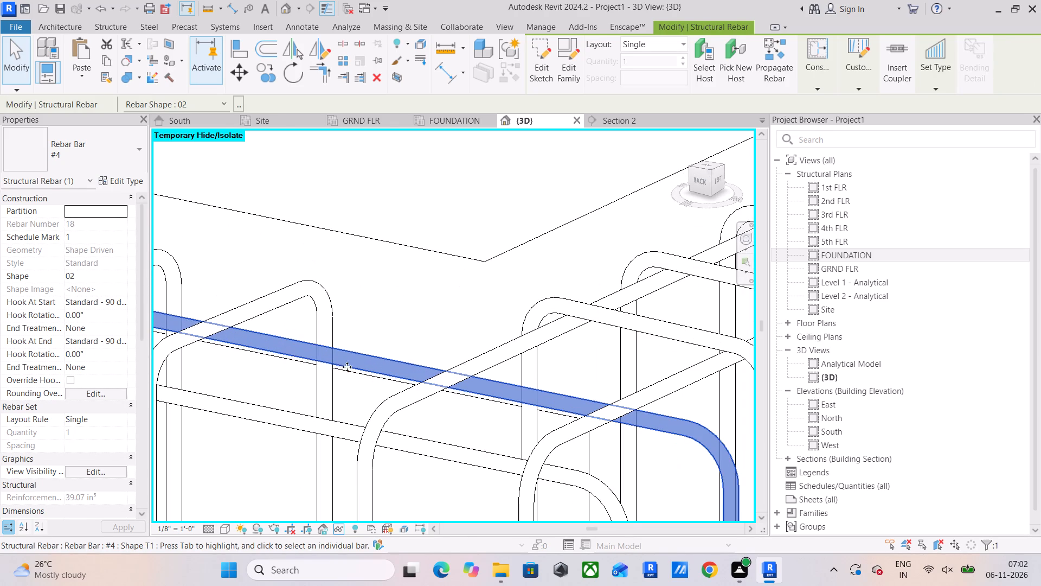
pyautogui.click(288, 425)
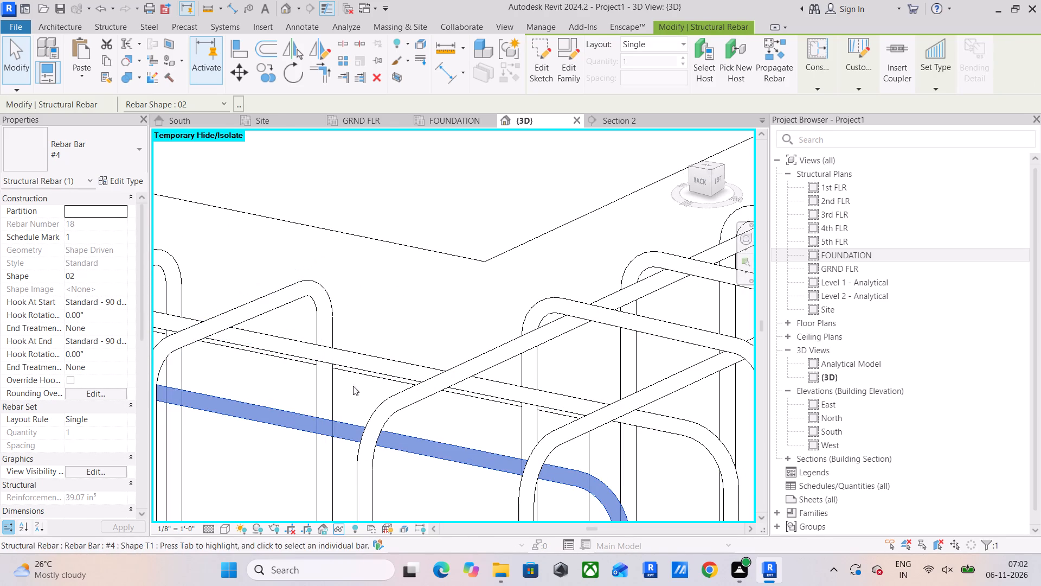
pyautogui.scroll(-5, 363, 379)
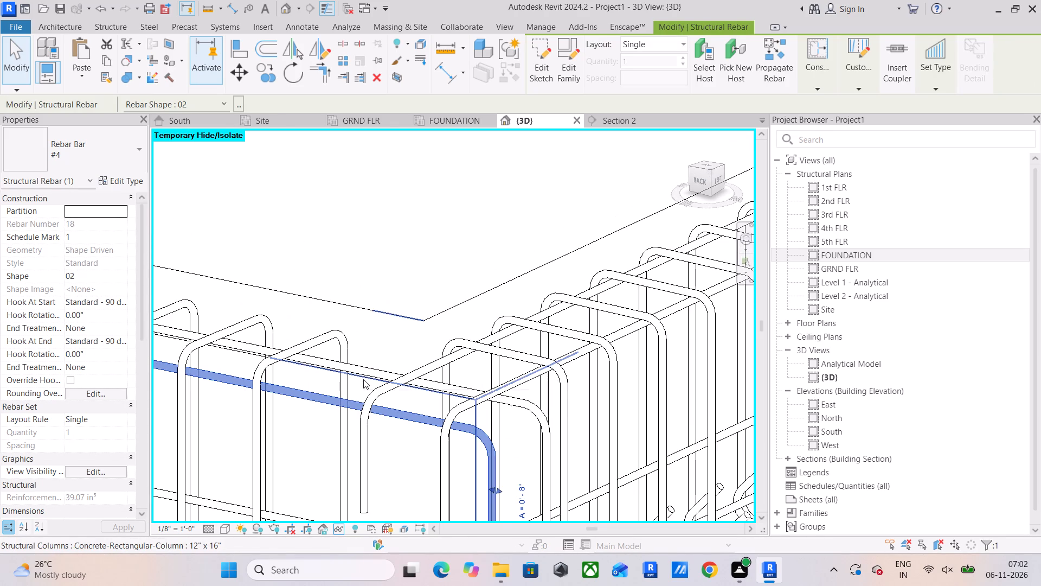
pyautogui.scroll(-5, 363, 379)
pyautogui.moveTo(471, 473); pyautogui.dragTo(472, 436, button='middle')
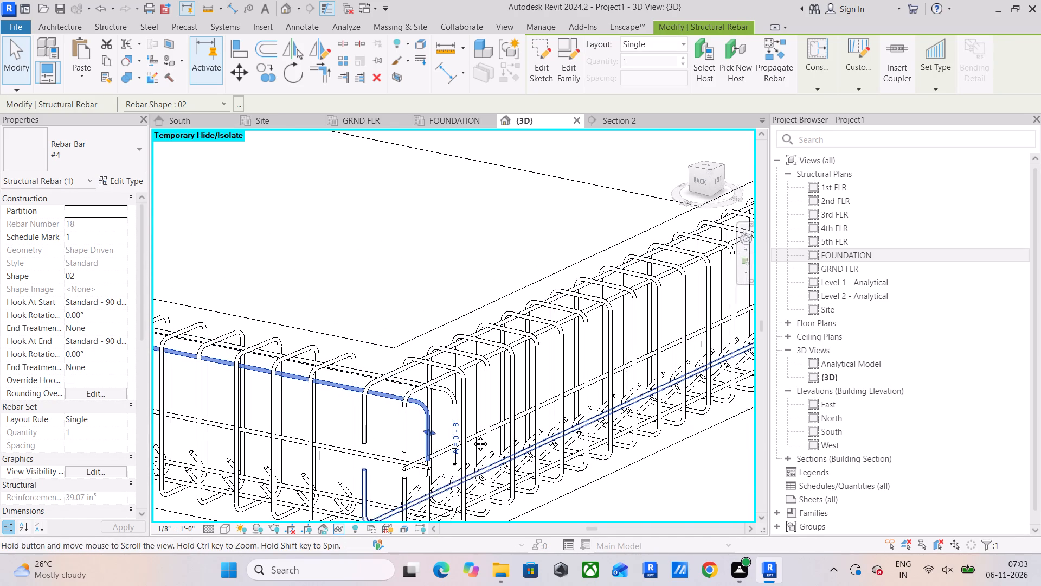
pyautogui.moveTo(472, 436); pyautogui.dragTo(472, 351, button='middle')
pyautogui.scroll(-8, 373, 334)
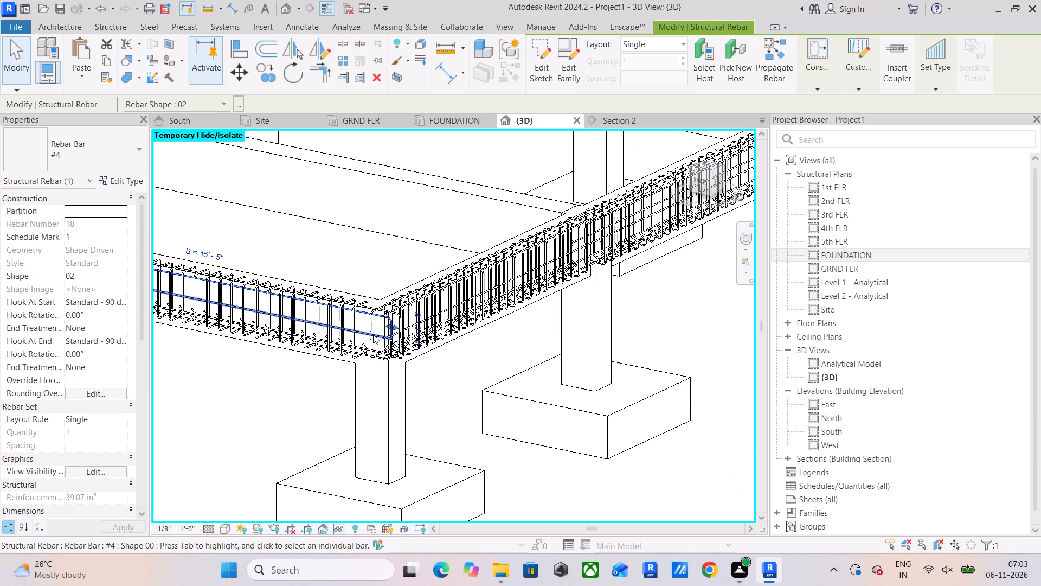
# Examine the top bars and stirrups along the back and side ground floor beams and at their corner columns.
pyautogui.moveTo(373, 334); pyautogui.dragTo(407, 423, button='middle')
pyautogui.scroll(-3, 273, 272)
pyautogui.moveTo(287, 262); pyautogui.dragTo(470, 354, button='middle')
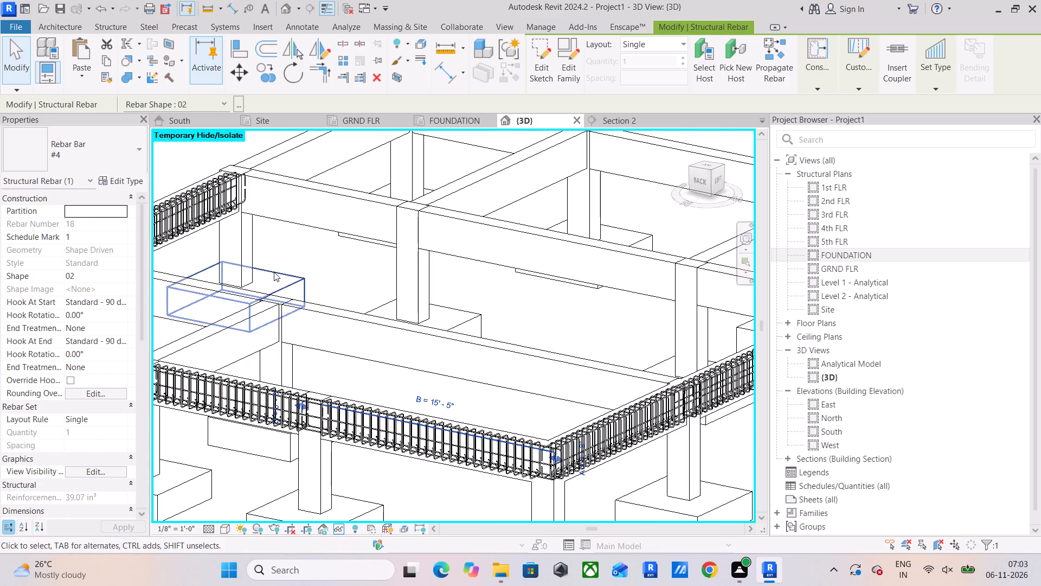
pyautogui.moveTo(281, 278); pyautogui.dragTo(503, 356, button='middle')
pyautogui.scroll(4, 224, 358)
pyautogui.moveTo(220, 359); pyautogui.dragTo(316, 363, button='middle')
pyautogui.scroll(4, 250, 379)
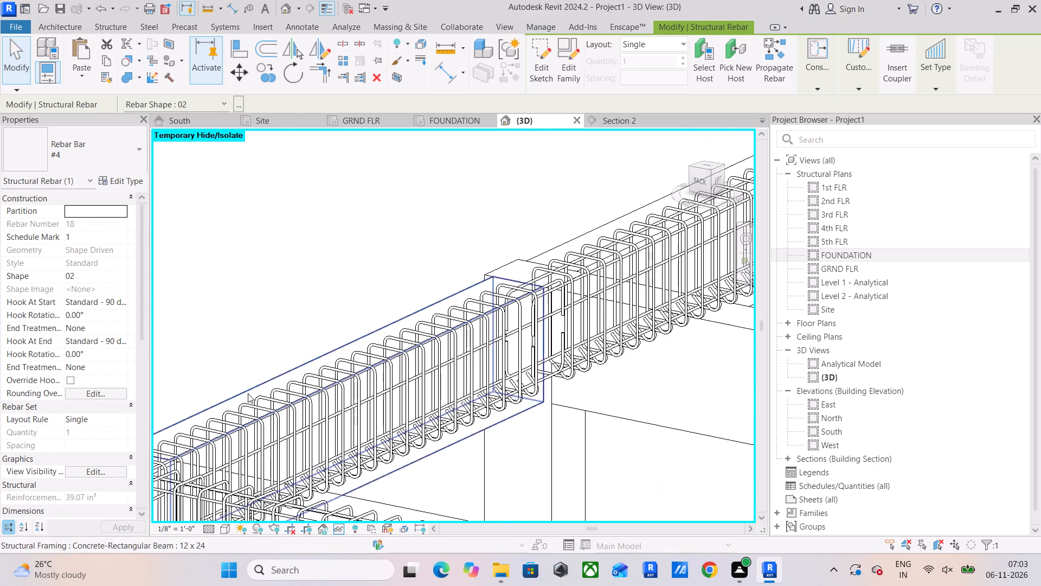
pyautogui.scroll(1, 248, 393)
pyautogui.moveTo(248, 393); pyautogui.dragTo(280, 357, button='middle')
pyautogui.scroll(3, 208, 430)
pyautogui.scroll(-6, 208, 429)
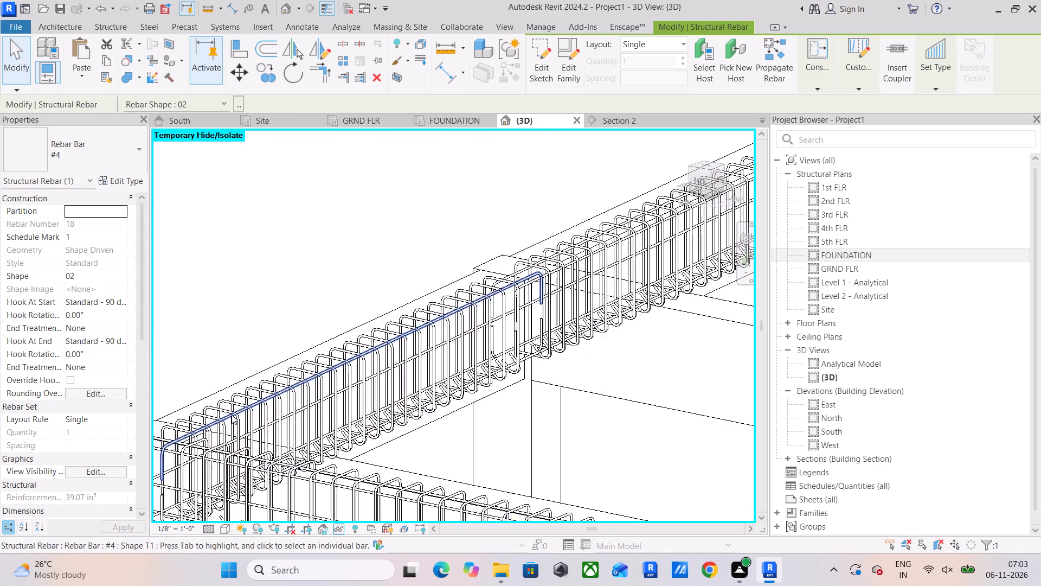
pyautogui.scroll(-6, 232, 415)
pyautogui.keyDown('shift'); pyautogui.moveTo(248, 411); pyautogui.dragTo(293, 423, button='middle'); pyautogui.keyUp('shift')
pyautogui.moveTo(292, 423); pyautogui.dragTo(547, 393, button='middle')
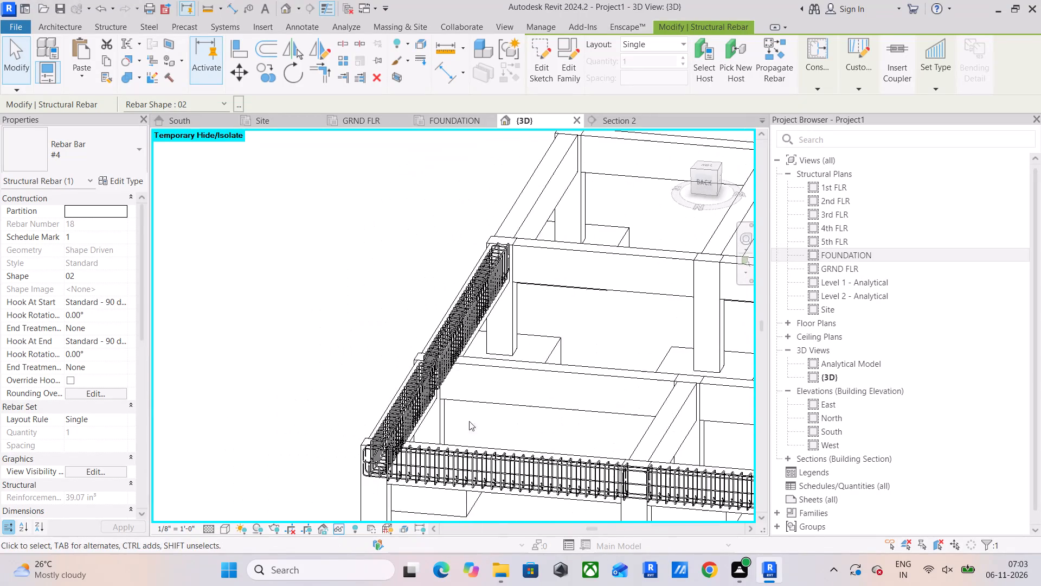
pyautogui.scroll(5, 426, 423)
pyautogui.scroll(4, 310, 405)
pyautogui.moveTo(357, 429); pyautogui.dragTo(343, 368, button='middle')
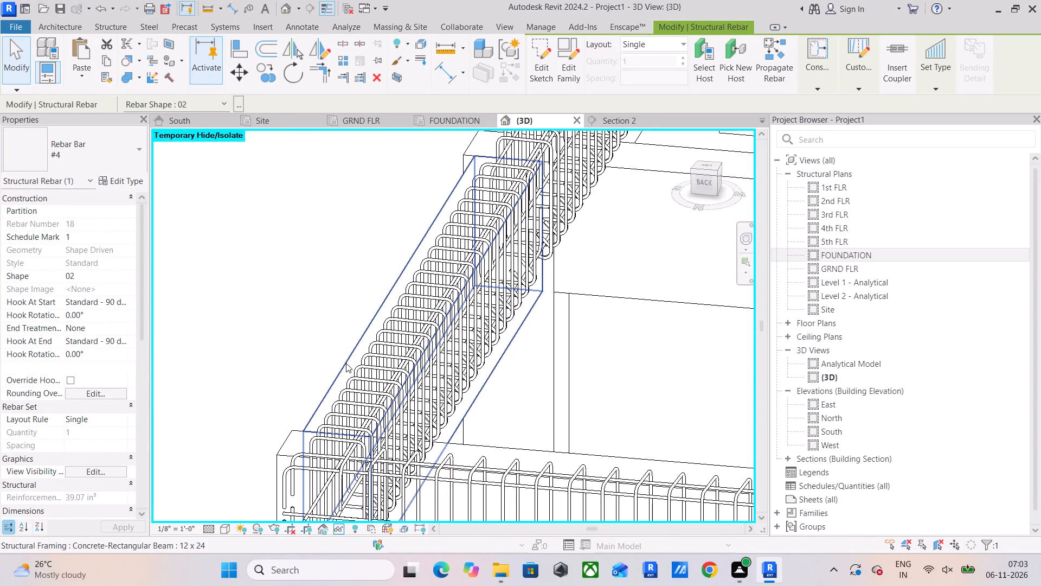
# Undo the run of recent rebar edits, including the deletion of the flagged #4 Shape 02 top bar.
pyautogui.hotkey('ctrl', 'z')
pyautogui.hotkey('ctrl', 'z')
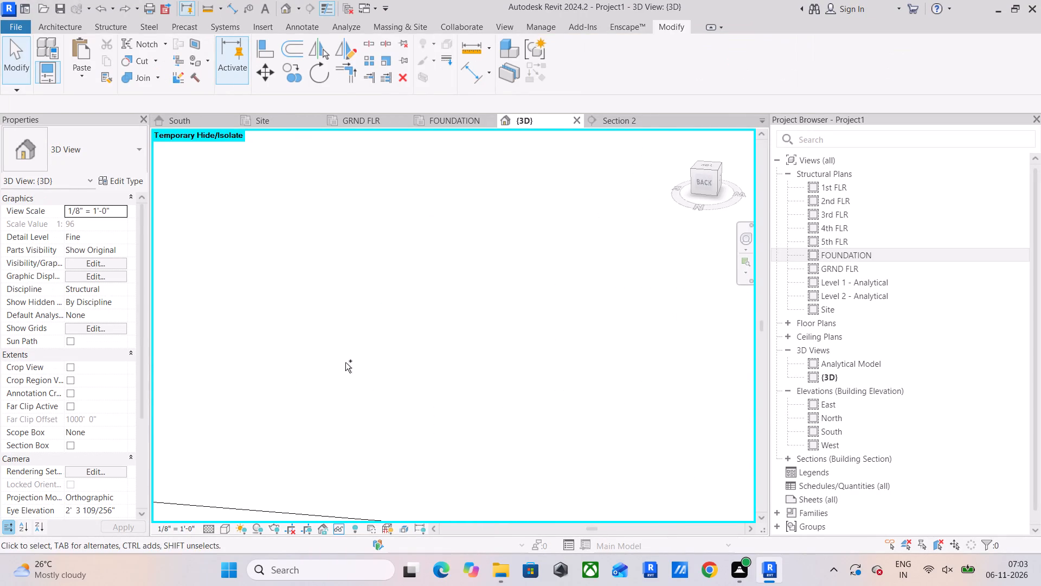
pyautogui.hotkey('ctrl', 'z')
pyautogui.hotkey('ctrl', 'z')
pyautogui.hotkey('ctrl', 'z')
pyautogui.hotkey('ctrl', 'z')
pyautogui.hotkey('ctrl', 'z')
pyautogui.hotkey('ctrl', 'z')
pyautogui.hotkey('ctrl', 'z')
pyautogui.hotkey('ctrl', 'z')
pyautogui.hotkey('ctrl', 'z')
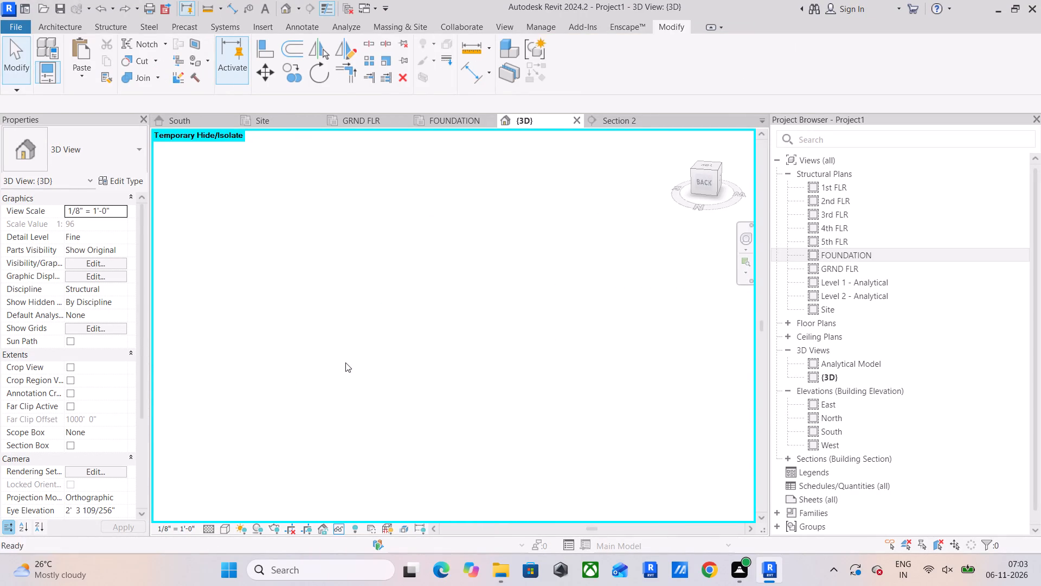
pyautogui.hotkey('ctrl', 'z')
pyautogui.hotkey('ctrl', 'z')
pyautogui.hotkey('ctrl', 'z')
pyautogui.hotkey('ctrl', 'z')
# Inspect the reinforcement of the back and side ground floor beams across the frame and at the corners.
pyautogui.scroll(-11, 345, 362)
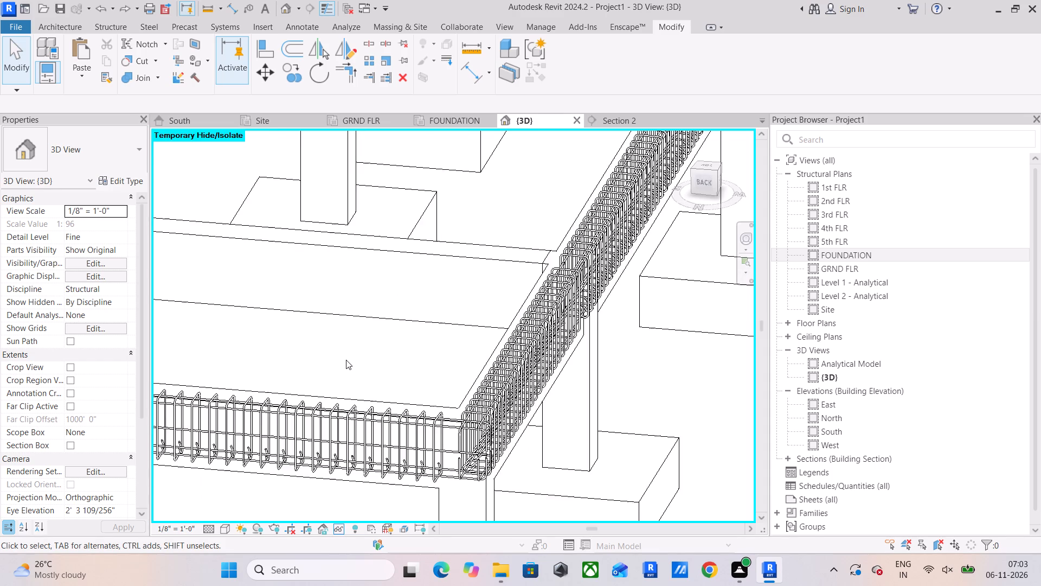
pyautogui.scroll(-2, 466, 377)
pyautogui.scroll(-5, 386, 354)
pyautogui.moveTo(391, 346); pyautogui.dragTo(666, 384, button='middle')
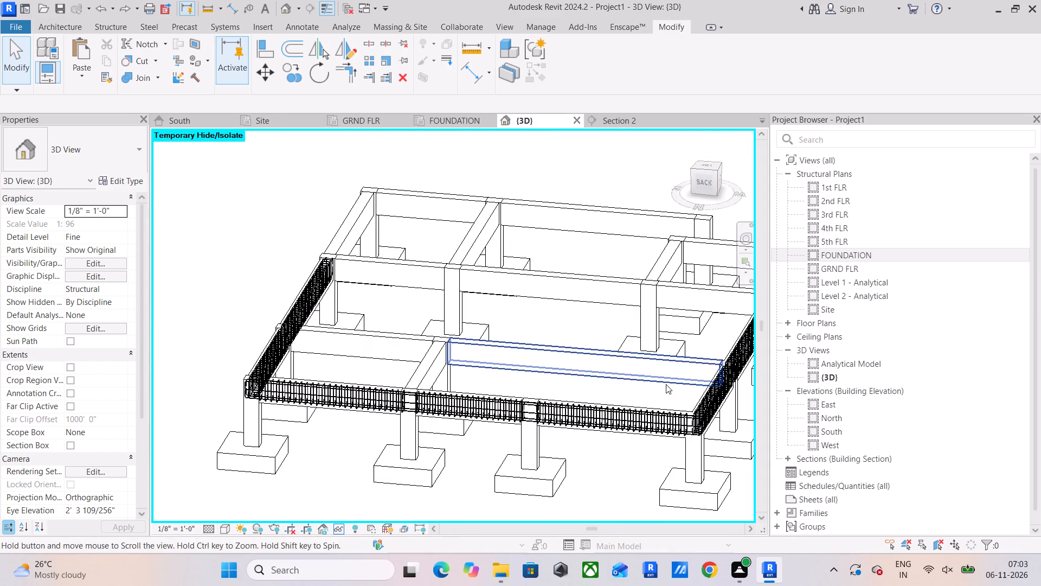
pyautogui.moveTo(666, 384); pyautogui.dragTo(667, 383, button='middle')
pyautogui.scroll(5, 220, 356)
pyautogui.scroll(10, 305, 397)
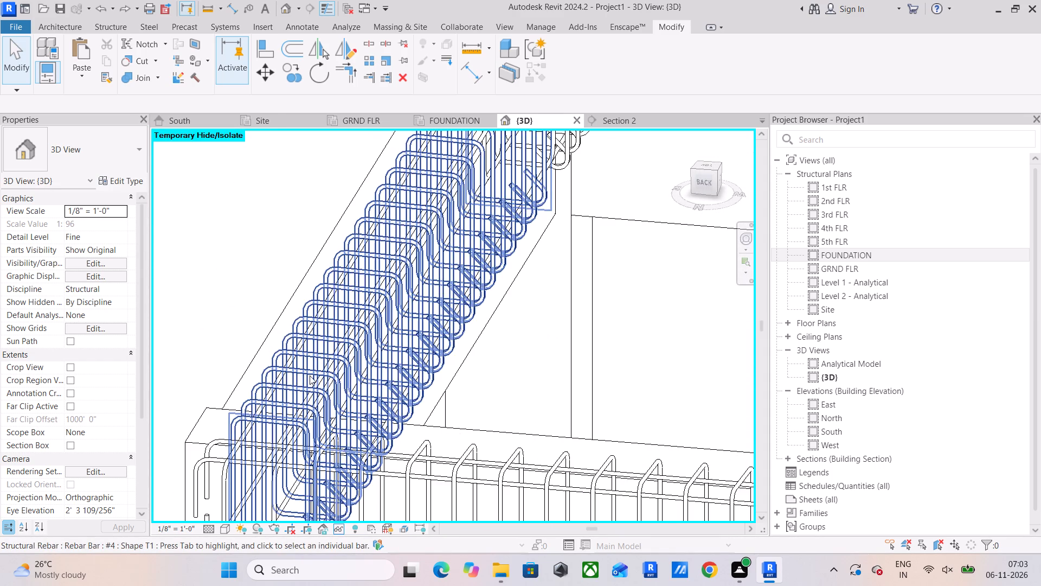
pyautogui.scroll(-18, 340, 368)
pyautogui.keyDown('shift'); pyautogui.moveTo(541, 368); pyautogui.dragTo(491, 362, button='middle'); pyautogui.keyUp('shift')
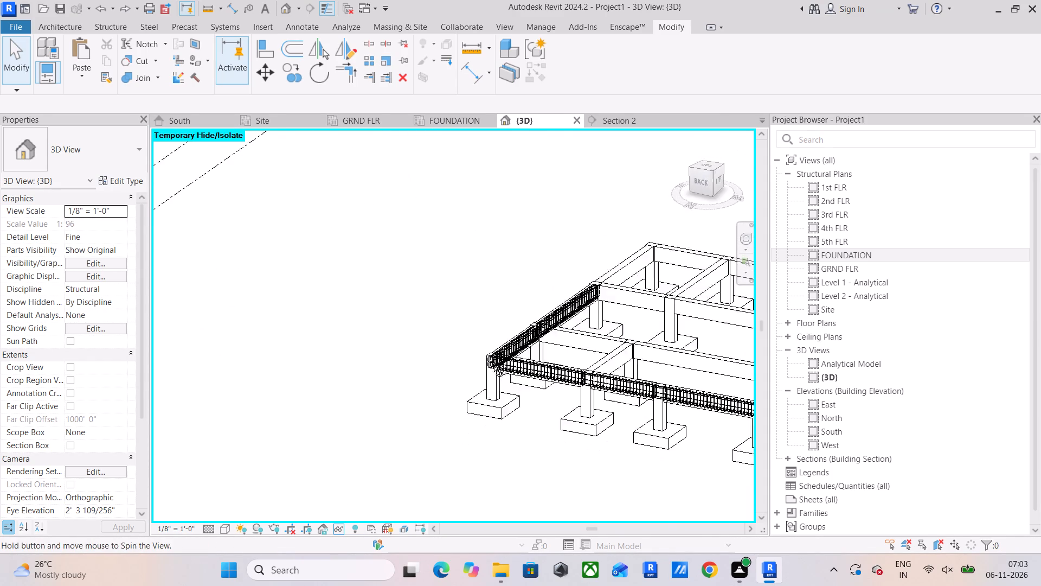
pyautogui.keyDown('shift'); pyautogui.moveTo(491, 362); pyautogui.dragTo(454, 346, button='middle'); pyautogui.keyUp('shift')
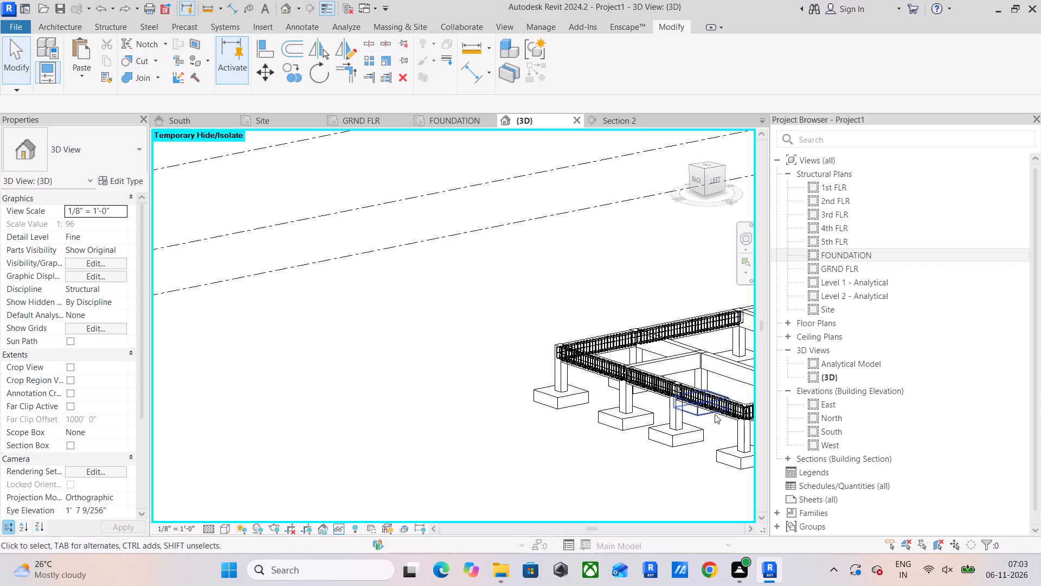
# From the Left view, align the upper #4 Shape 02 top bar with the lower top bar at the back corner of the left-side beam.
pyautogui.click(731, 412)
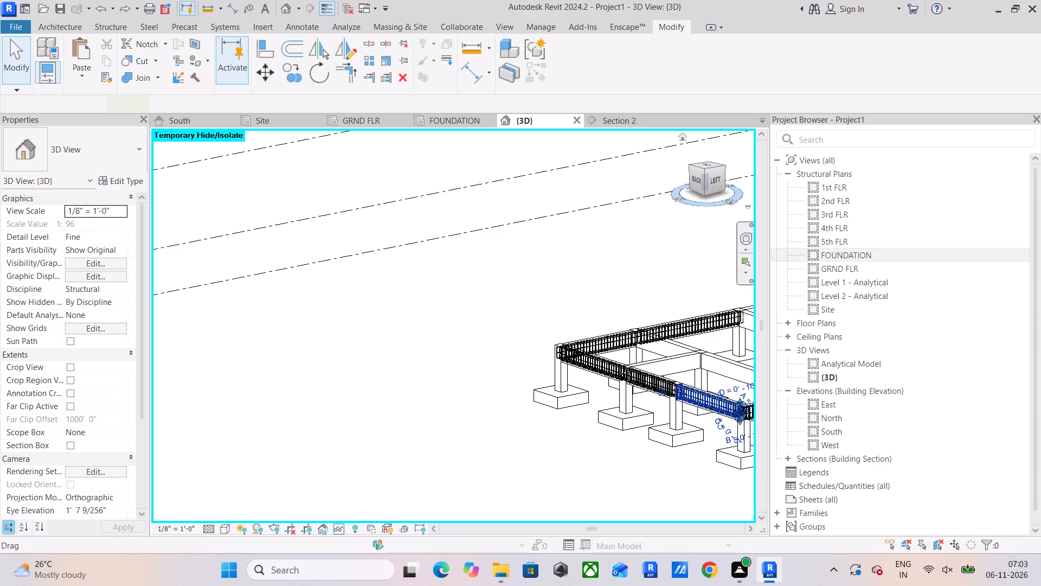
pyautogui.click(714, 177)
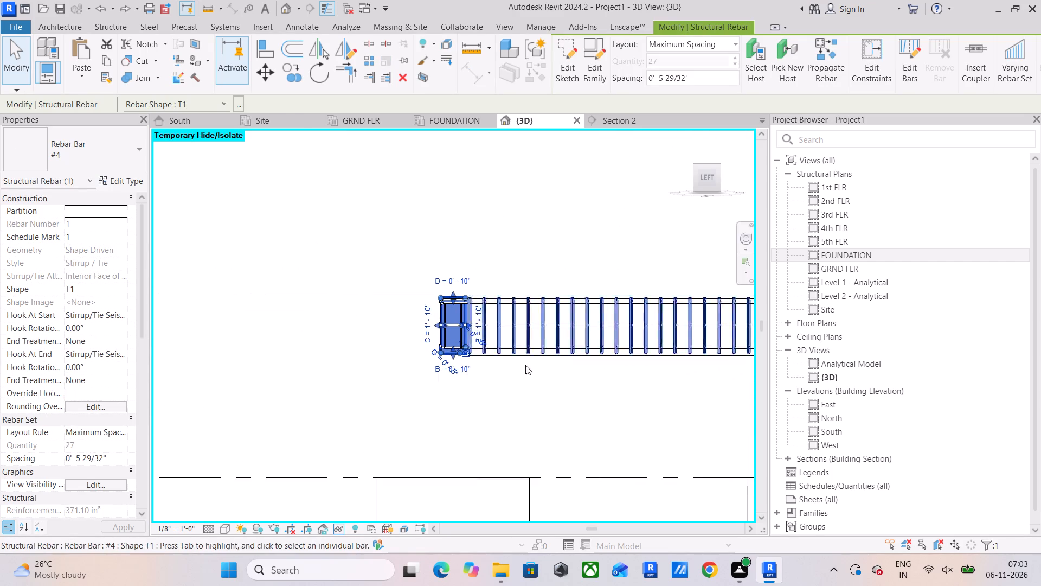
pyautogui.click(552, 416)
pyautogui.scroll(9, 500, 321)
pyautogui.scroll(4, 426, 268)
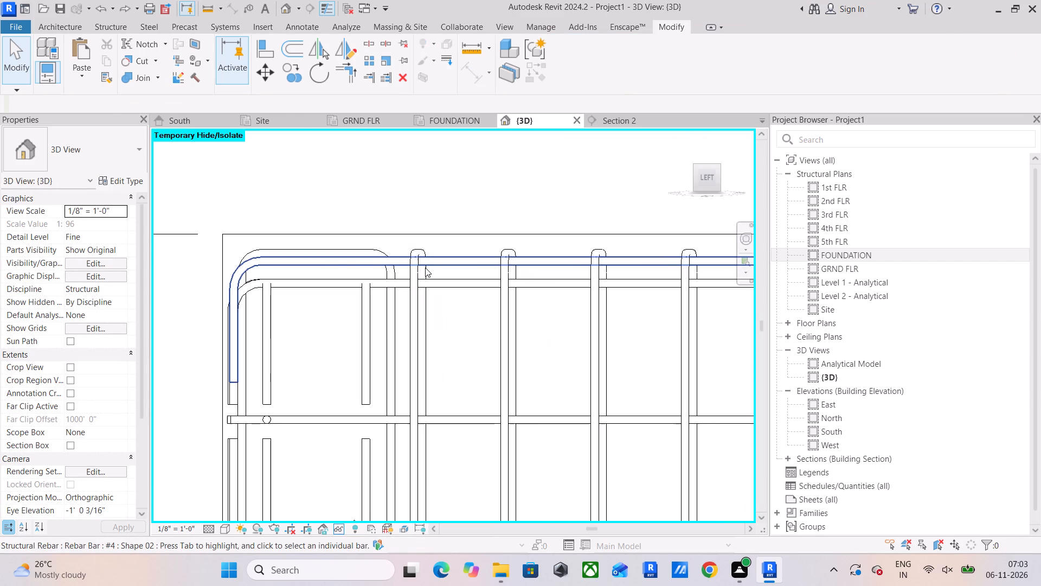
pyautogui.click(261, 58)
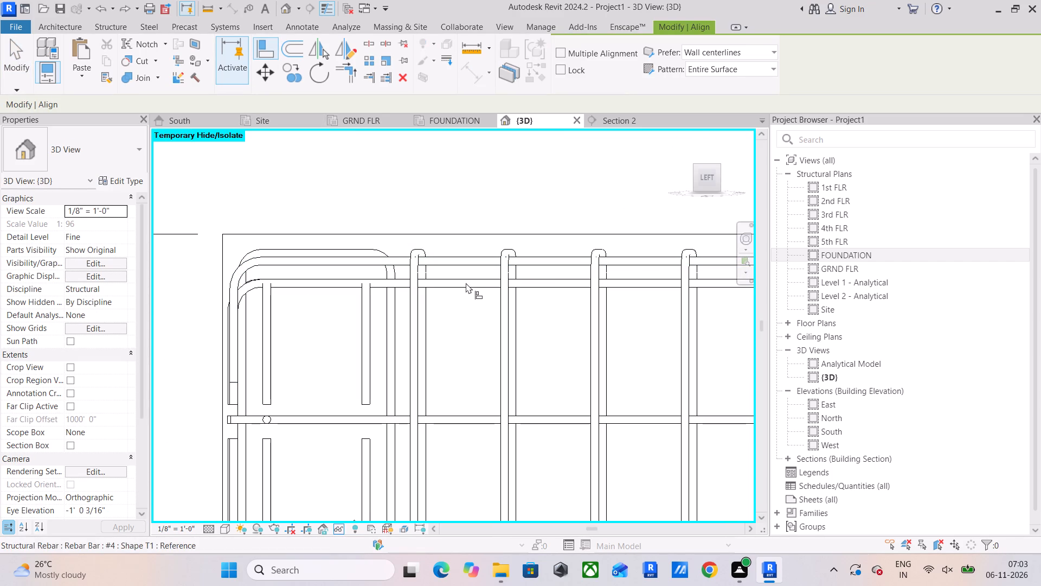
pyautogui.click(466, 281)
pyautogui.click(464, 259)
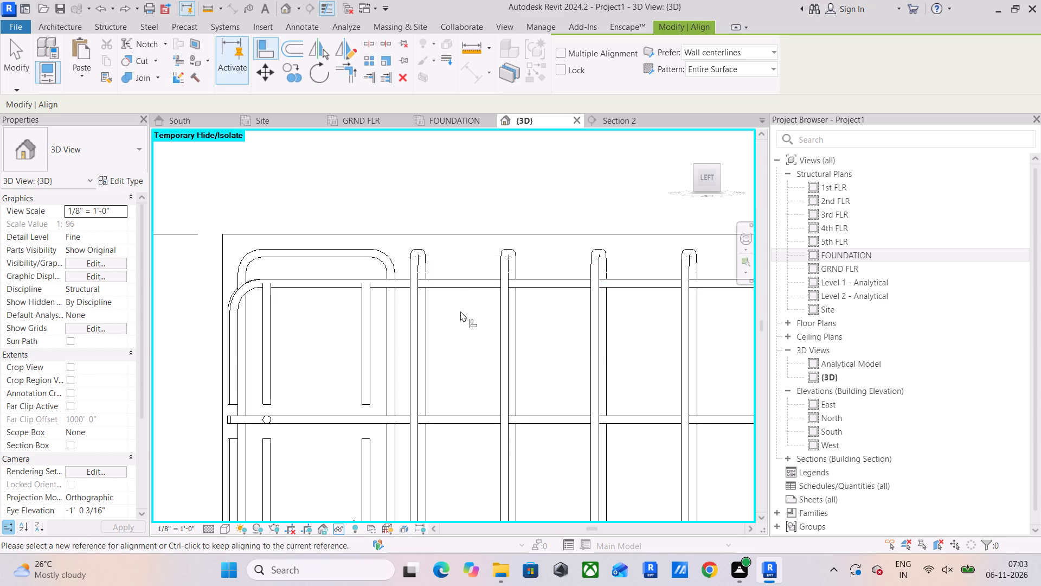
pyautogui.click(18, 51)
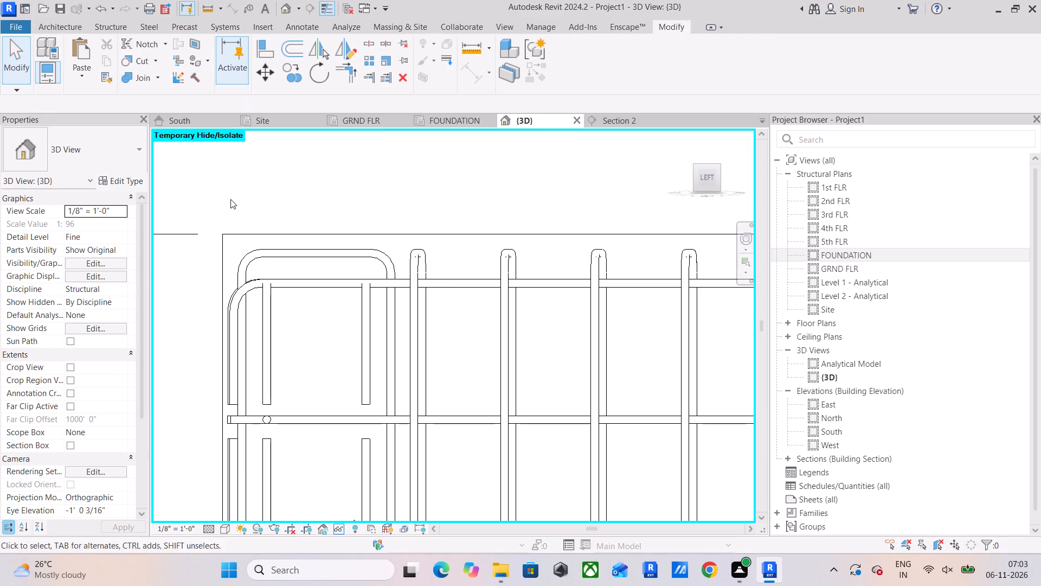
# Propagate the rebar from the last reinforced left-side 12 x 24 beam to the adjacent unreinforced beam, aligned by host.
pyautogui.scroll(-10, 349, 266)
pyautogui.moveTo(367, 306); pyautogui.dragTo(238, 319, button='middle')
pyautogui.scroll(-7, 472, 297)
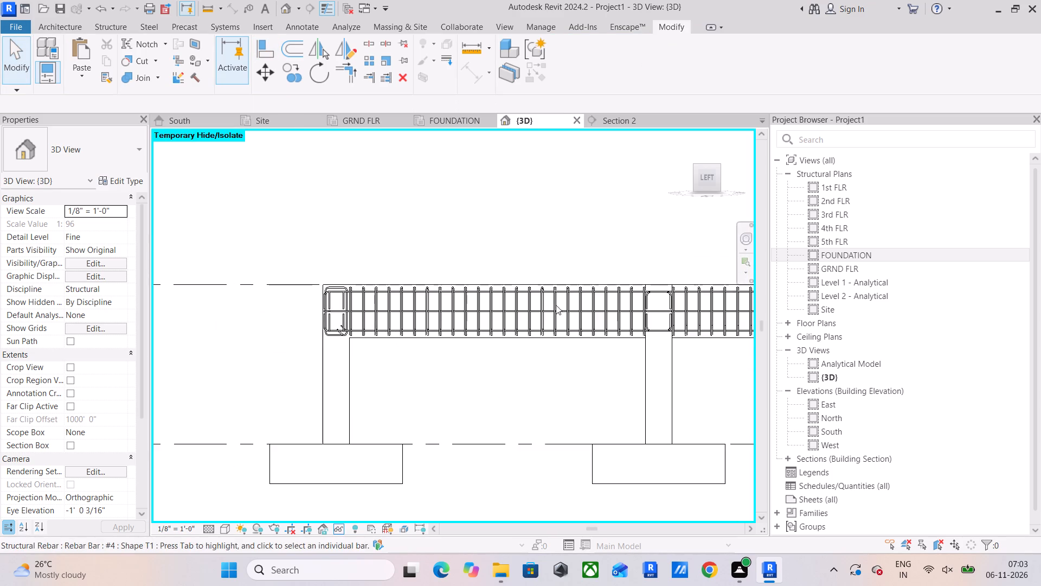
pyautogui.scroll(-2, 556, 305)
pyautogui.moveTo(586, 308); pyautogui.dragTo(441, 348, button='middle')
pyautogui.scroll(4, 687, 337)
pyautogui.moveTo(569, 362); pyautogui.dragTo(435, 392, button='middle')
pyautogui.scroll(4, 487, 412)
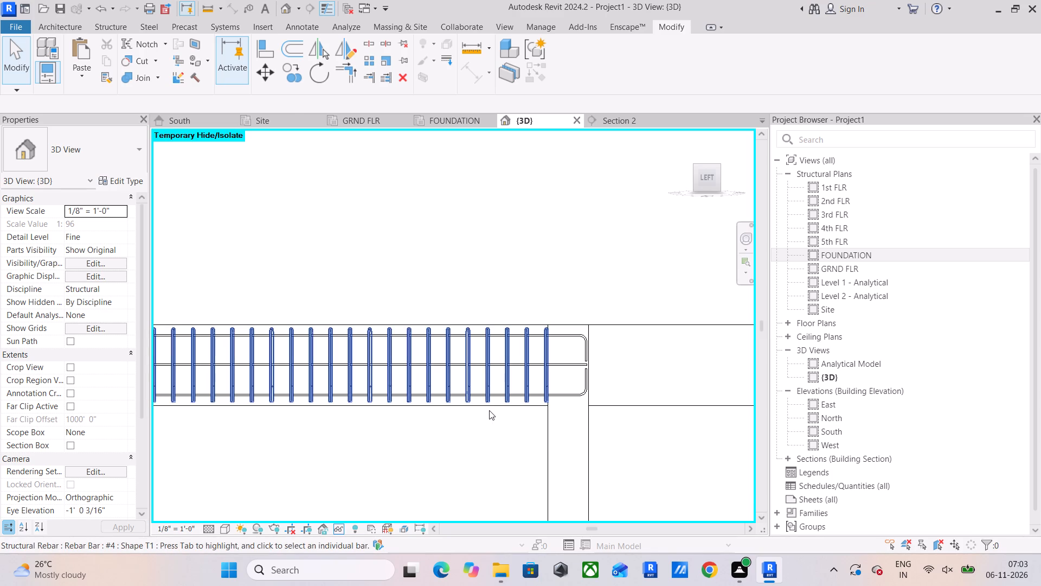
pyautogui.click(489, 411)
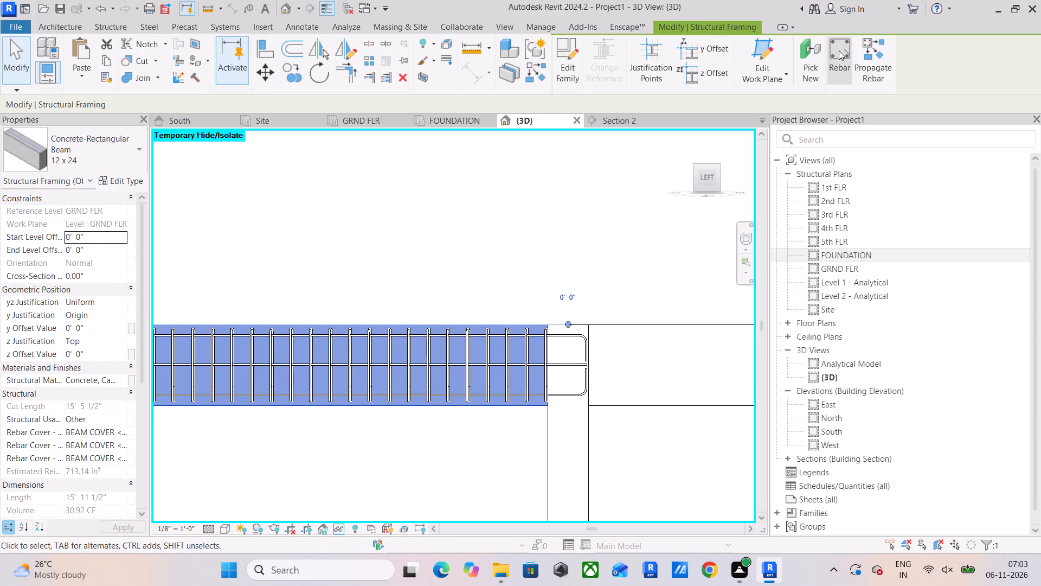
pyautogui.moveTo(873, 50); pyautogui.dragTo(872, 58)
pyautogui.click(678, 327)
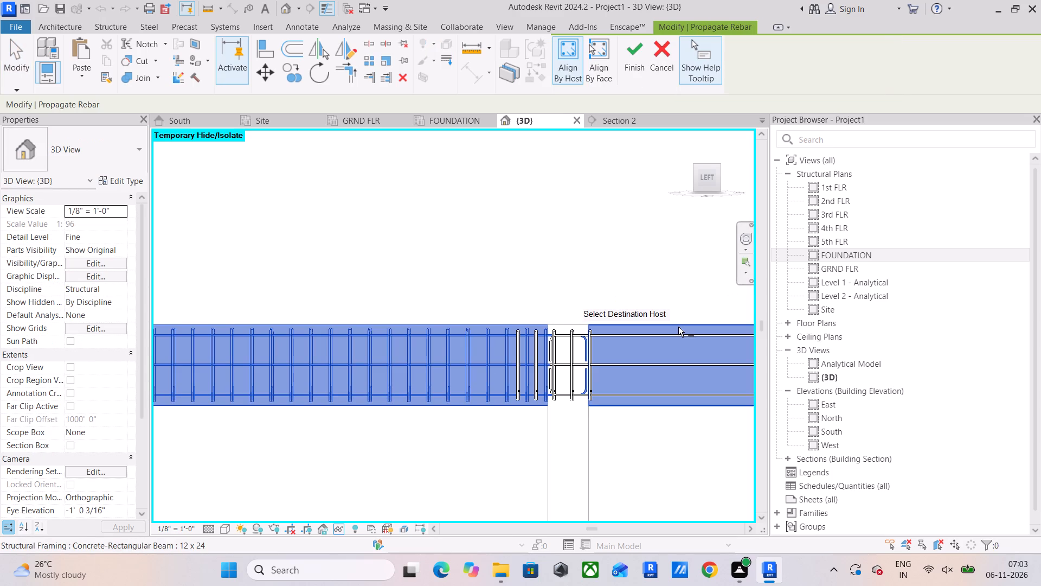
pyautogui.moveTo(674, 327); pyautogui.dragTo(449, 346, button='middle')
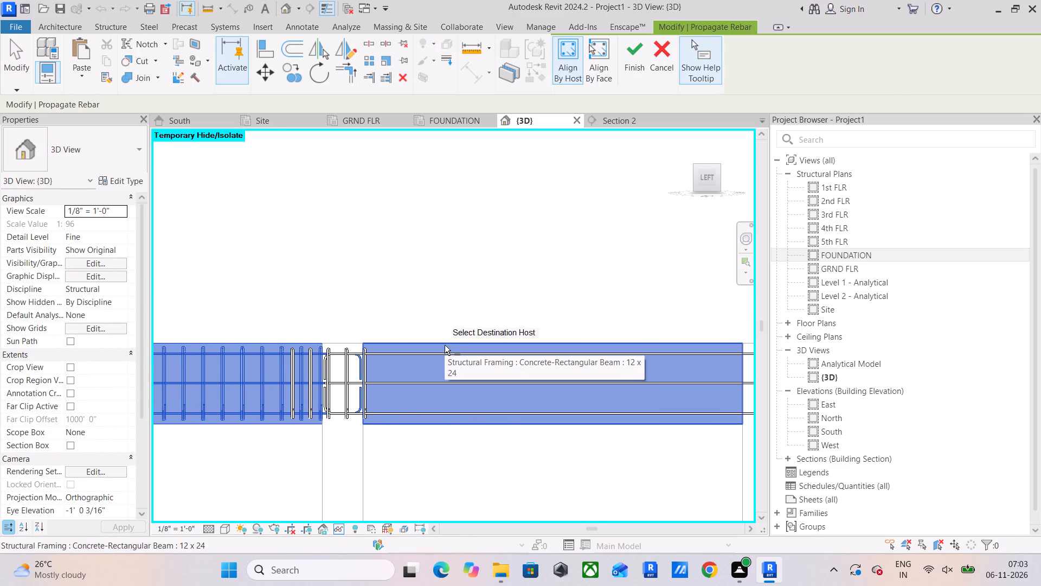
pyautogui.moveTo(545, 346); pyautogui.dragTo(365, 333, button='middle')
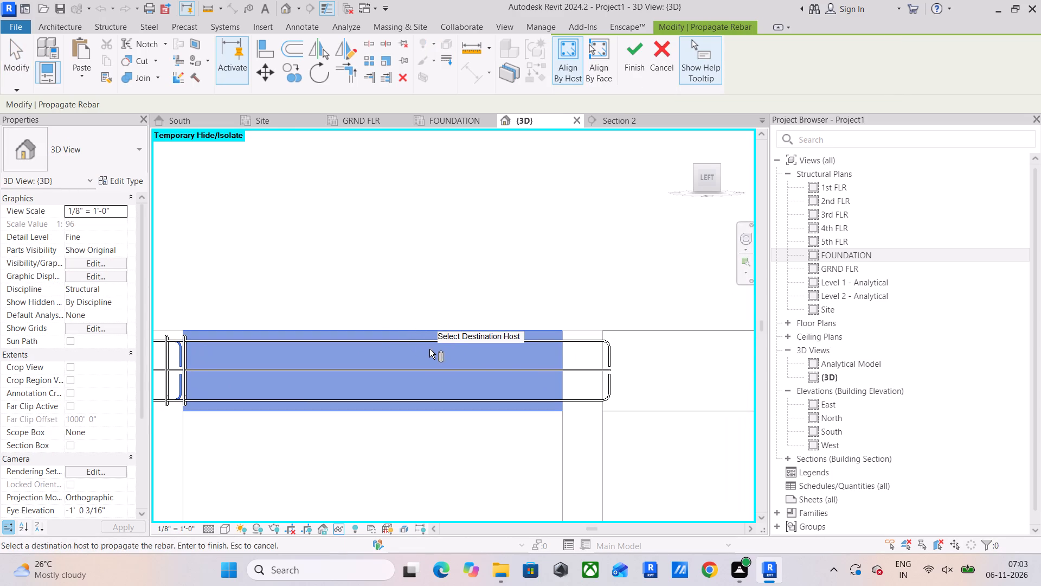
pyautogui.click(637, 52)
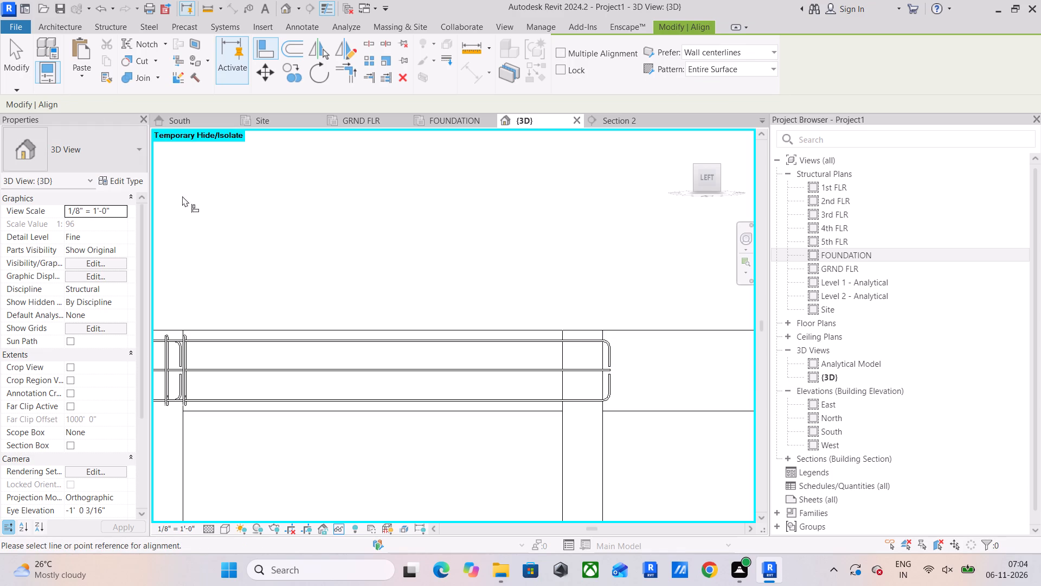
# Stretch the far end of the propagated #4 Shape T1 stirrup set along the new span to near the next column, giving 24 stirrups.
pyautogui.moveTo(267, 333); pyautogui.dragTo(503, 329, button='middle')
pyautogui.click(16, 52)
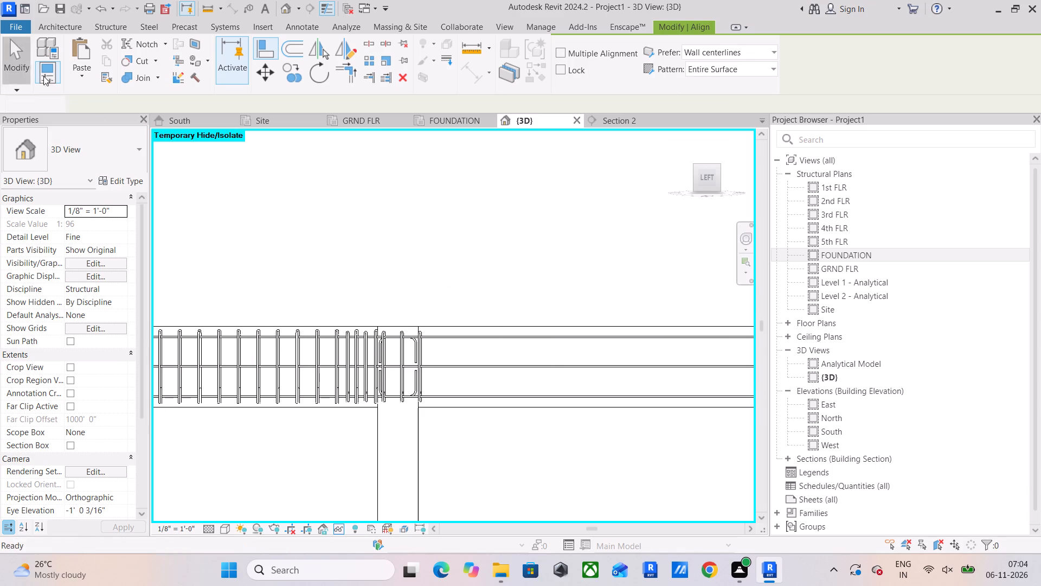
pyautogui.click(402, 355)
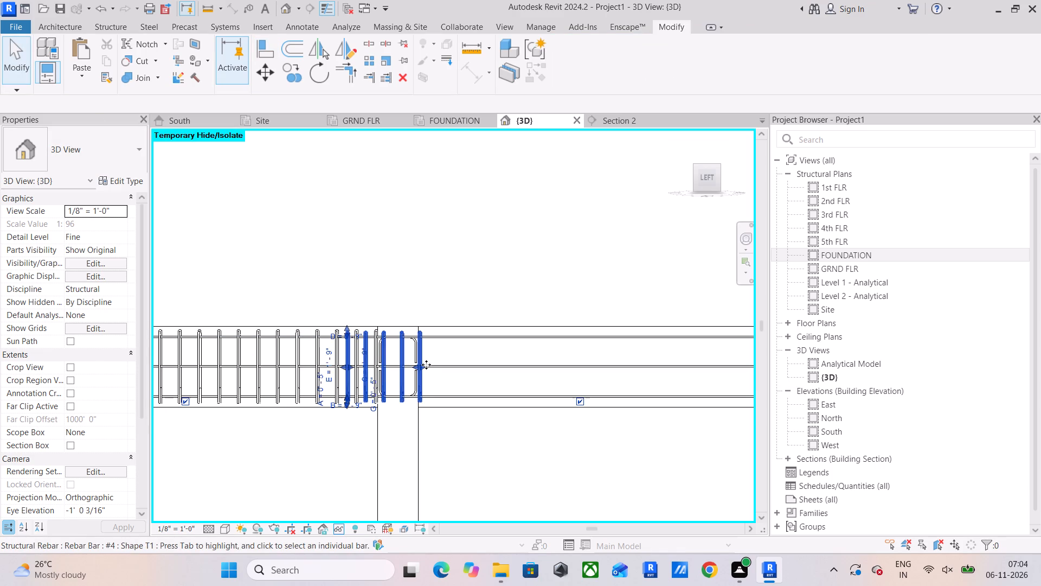
pyautogui.moveTo(425, 370); pyautogui.dragTo(685, 398)
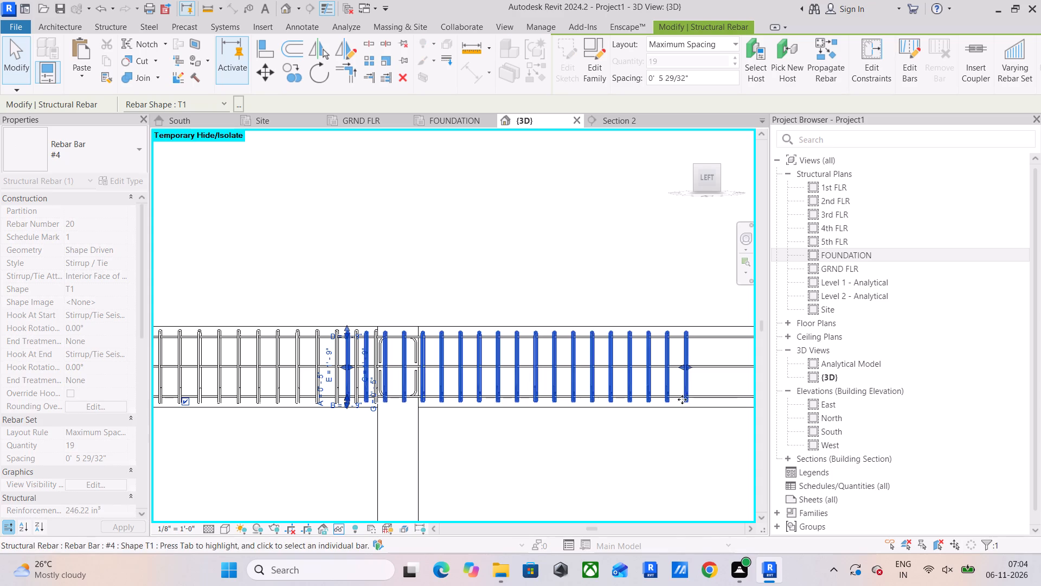
pyautogui.scroll(-8, 579, 399)
pyautogui.moveTo(607, 435); pyautogui.dragTo(544, 448, button='middle')
pyautogui.scroll(4, 554, 402)
pyautogui.moveTo(552, 403); pyautogui.dragTo(587, 407)
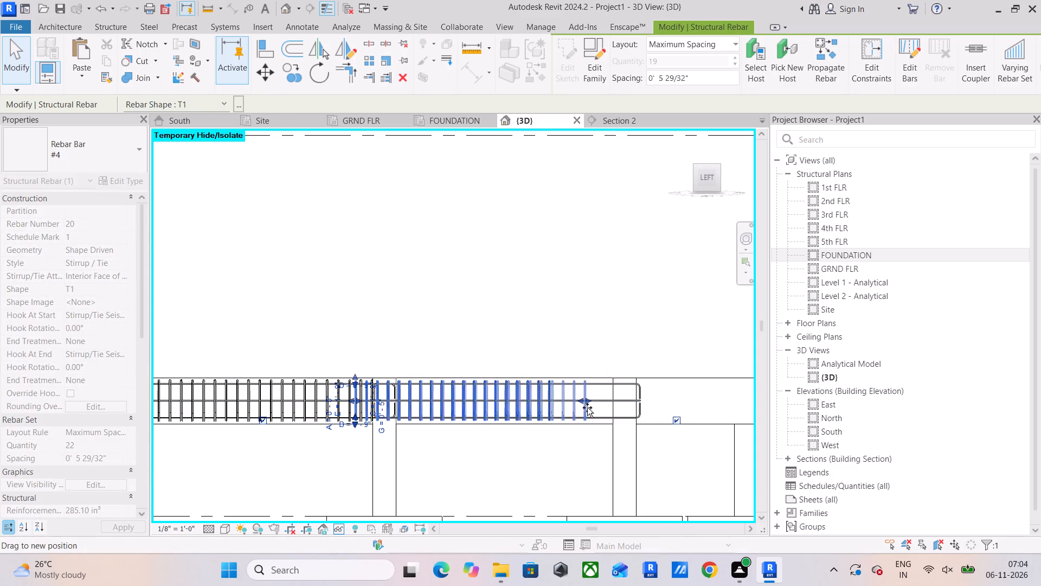
pyautogui.moveTo(587, 407); pyautogui.dragTo(606, 415)
pyautogui.scroll(4, 606, 413)
pyautogui.scroll(-3, 477, 403)
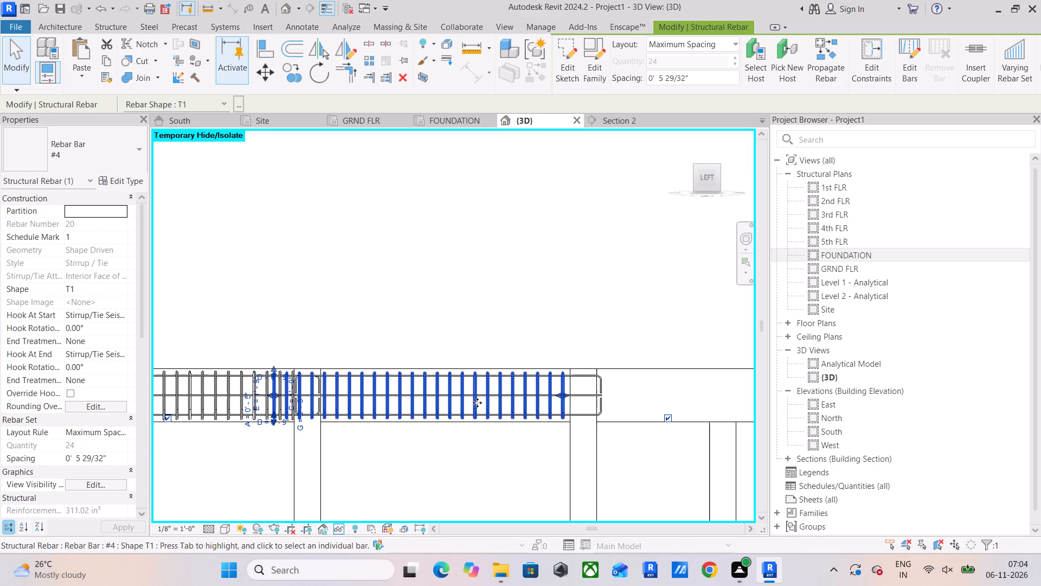
# Pull the near end of the stirrup set clear of the shared column to start just beyond its face, giving 20 stirrups.
pyautogui.moveTo(274, 396); pyautogui.dragTo(316, 399)
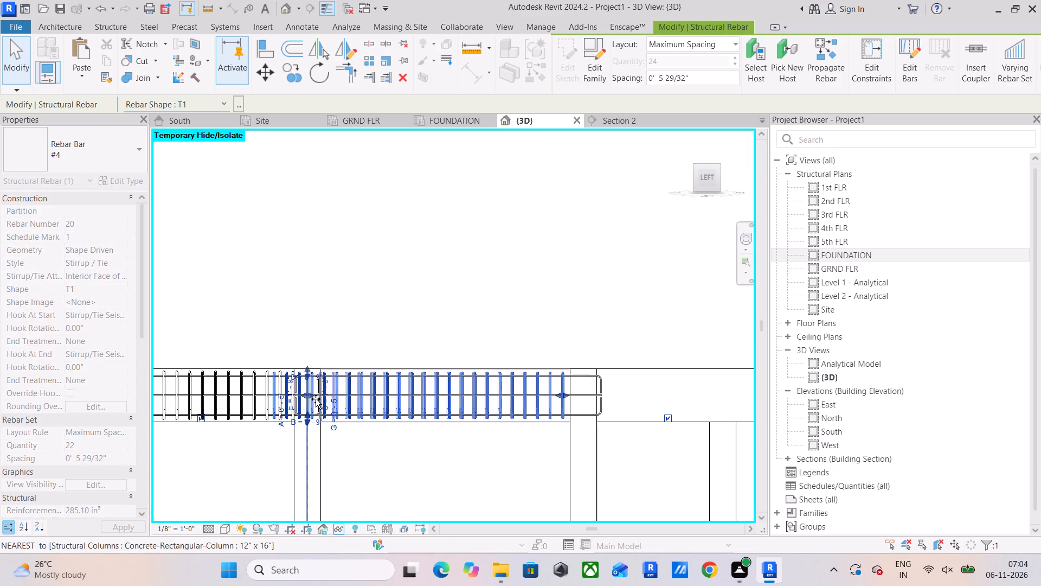
pyautogui.moveTo(316, 399); pyautogui.dragTo(333, 402)
pyautogui.scroll(13, 333, 402)
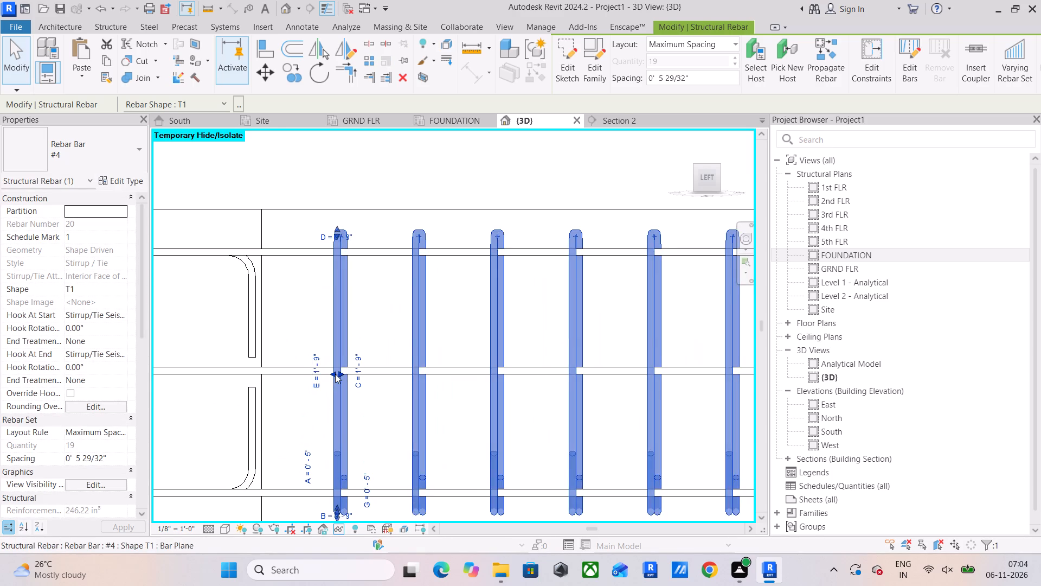
pyautogui.moveTo(335, 374); pyautogui.dragTo(277, 396)
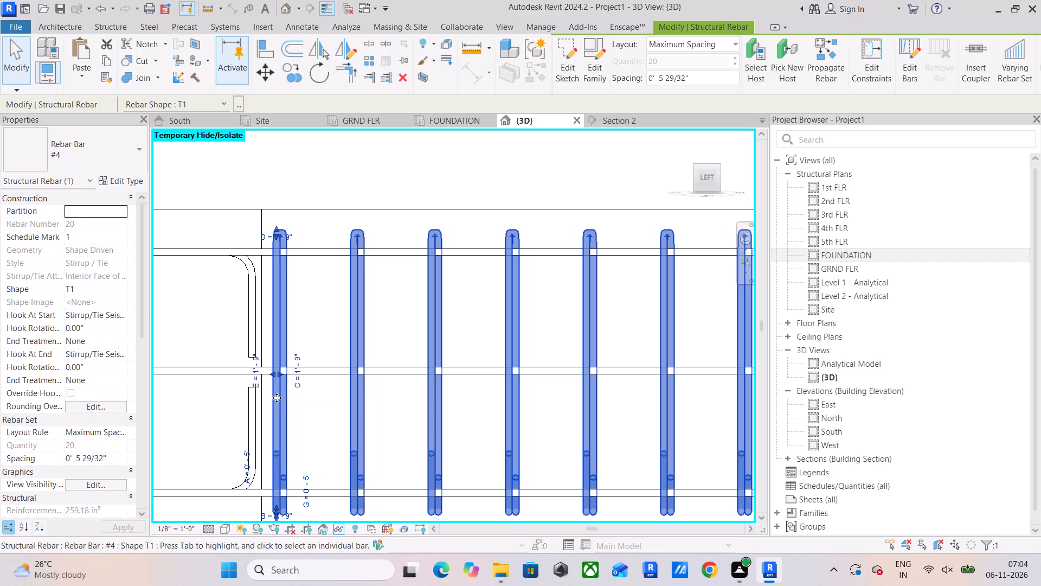
# Pull the far end of the propagated upper #4 Shape 02 bar back to just inside the far face of the 12" x 16" column.
pyautogui.scroll(-3, 307, 390)
pyautogui.scroll(-1, 352, 372)
pyautogui.moveTo(380, 370); pyautogui.dragTo(377, 371, button='middle')
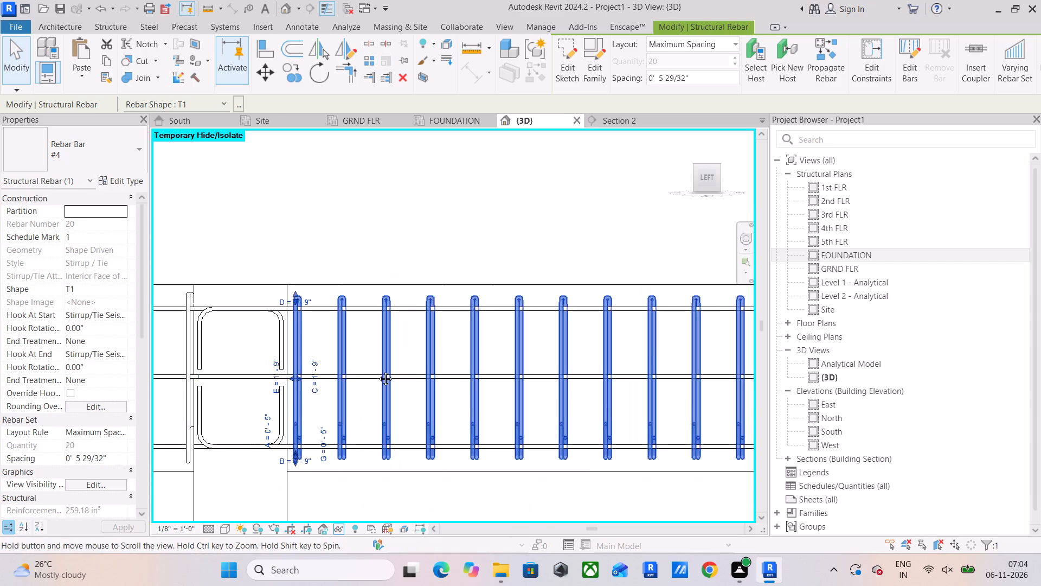
pyautogui.moveTo(377, 371); pyautogui.dragTo(117, 375, button='middle')
pyautogui.moveTo(438, 359); pyautogui.dragTo(312, 387, button='middle')
pyautogui.scroll(-7, 412, 378)
pyautogui.moveTo(501, 377); pyautogui.dragTo(370, 403, button='middle')
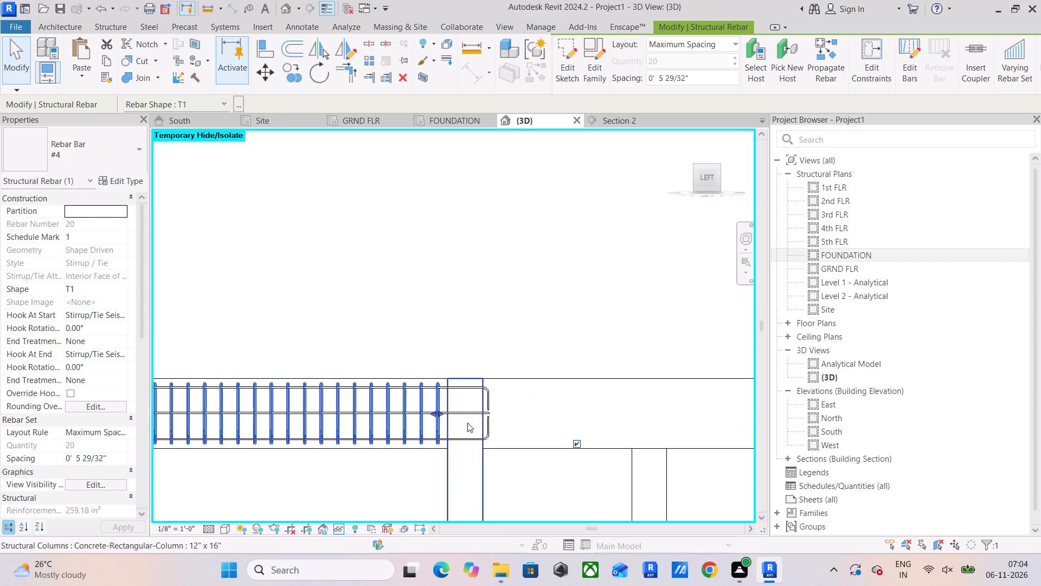
pyautogui.scroll(8, 470, 418)
pyautogui.click(504, 384)
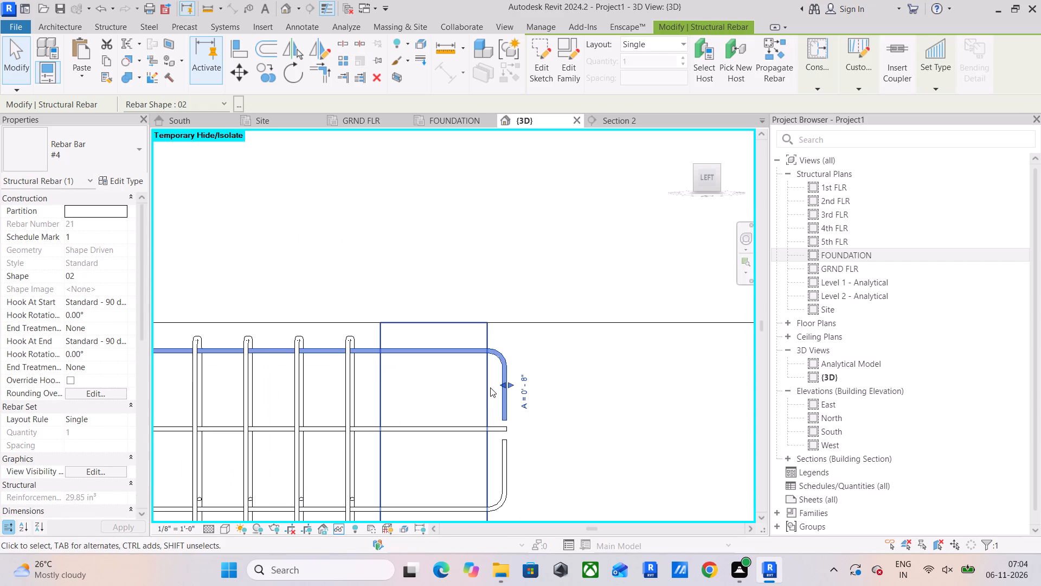
pyautogui.scroll(4, 490, 386)
pyautogui.moveTo(513, 384); pyautogui.dragTo(473, 393)
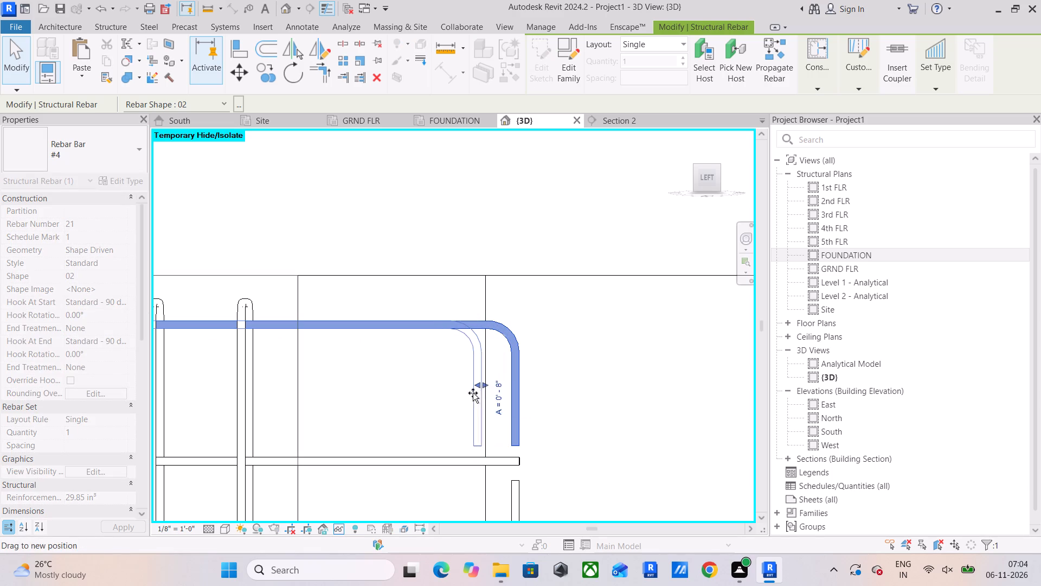
pyautogui.moveTo(473, 393); pyautogui.dragTo(477, 397)
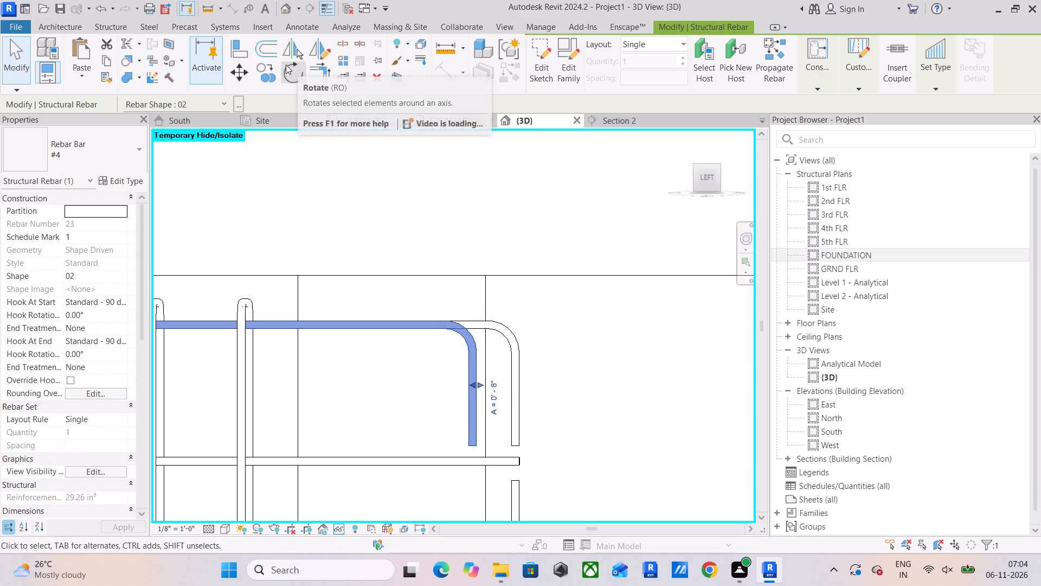
# Align the far ends of the remaining top, middle and bottom bars with the shortened upper bar's end inside the far column.
pyautogui.click(237, 56)
pyautogui.click(480, 388)
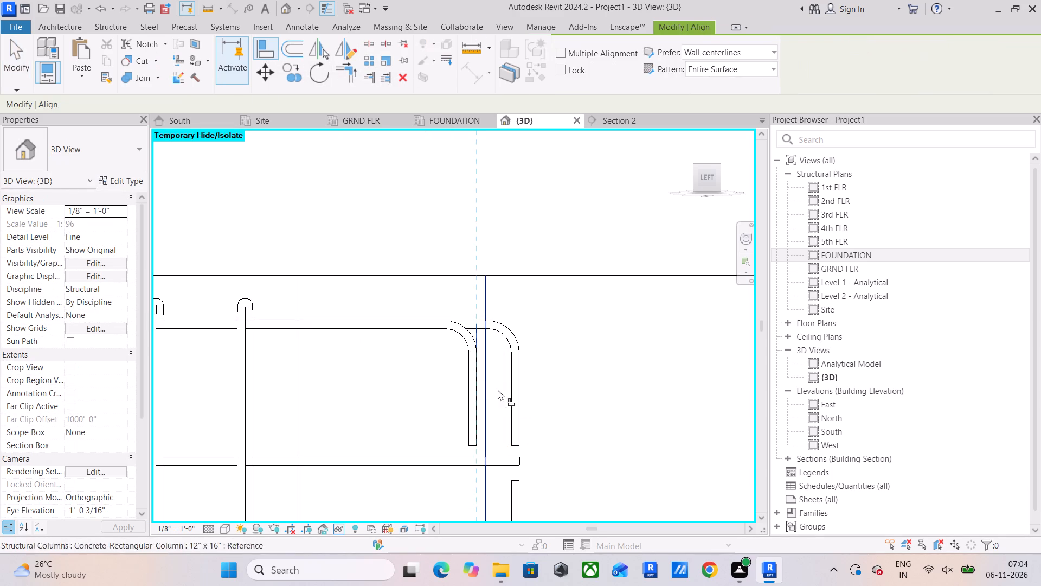
pyautogui.click(520, 388)
pyautogui.click(480, 402)
pyautogui.moveTo(492, 412); pyautogui.dragTo(502, 297, button='middle')
pyautogui.click(528, 393)
pyautogui.click(482, 301)
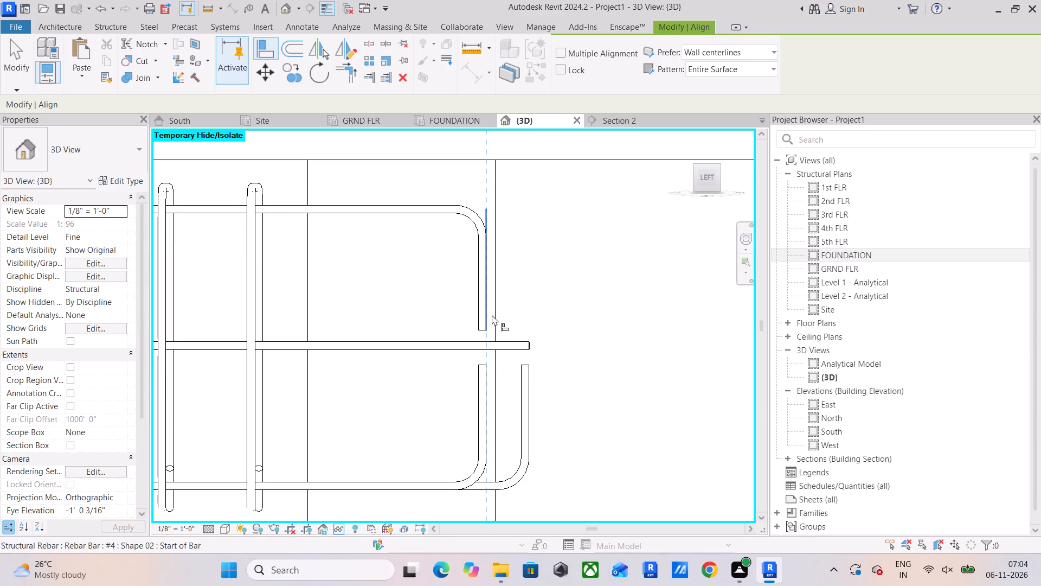
pyautogui.click(529, 384)
pyautogui.click(485, 305)
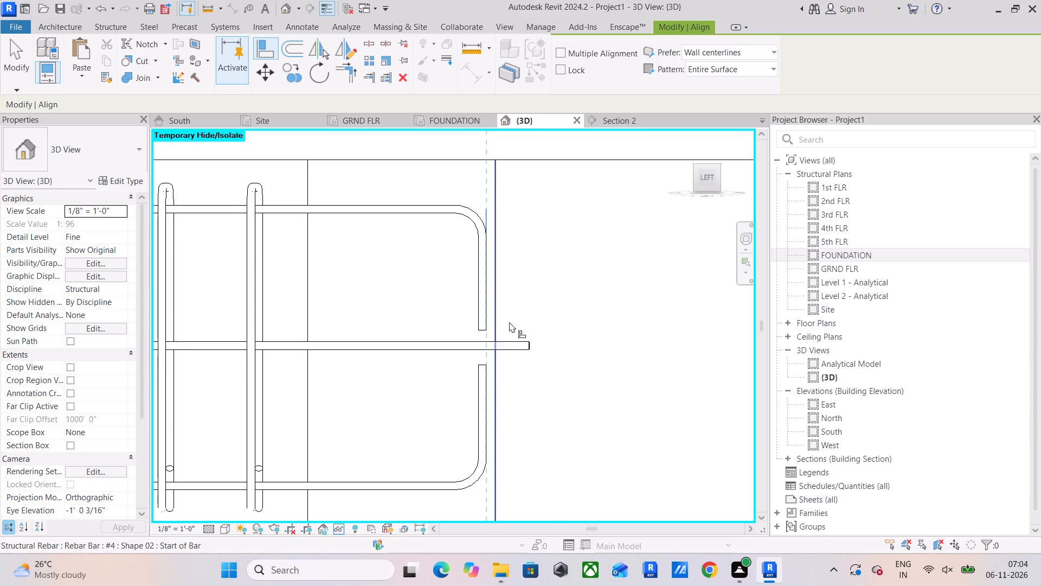
pyautogui.click(530, 347)
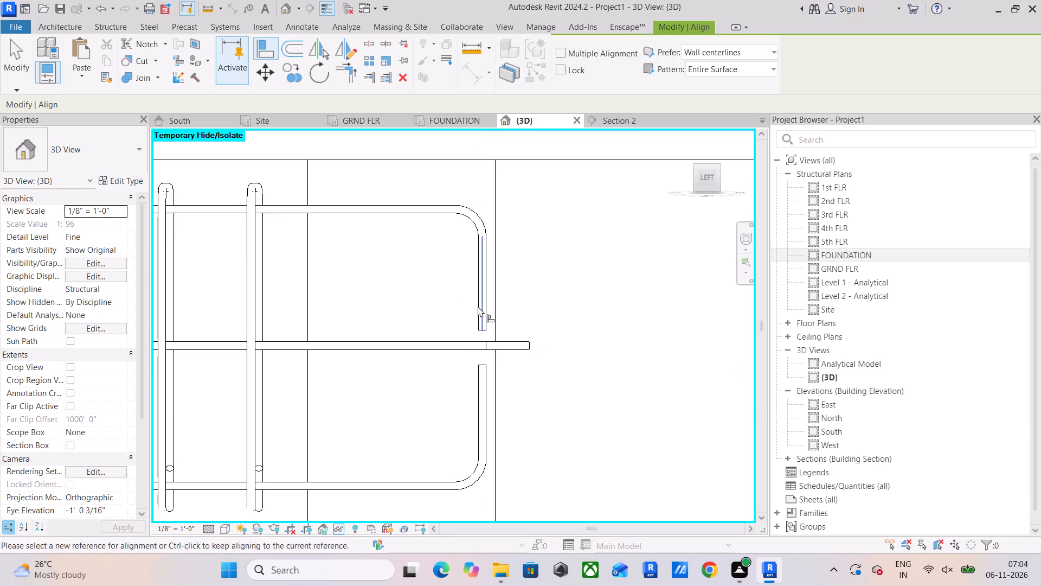
pyautogui.click(486, 301)
pyautogui.click(531, 342)
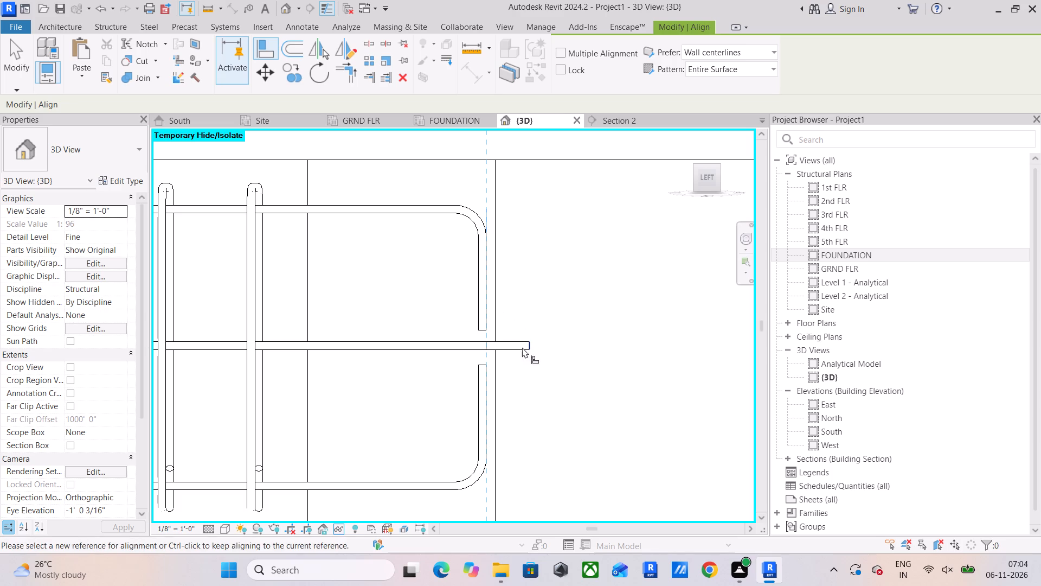
# Examine the hooked bar ends and nearby stirrups at the shared column between the two reinforced spans.
pyautogui.scroll(-9, 483, 334)
pyautogui.scroll(-5, 448, 385)
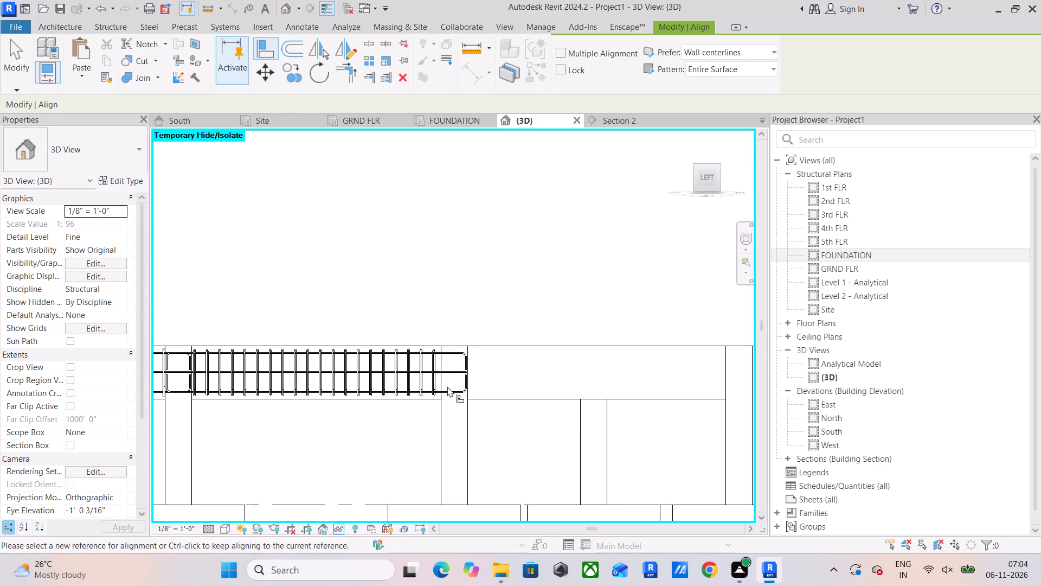
pyautogui.scroll(-1, 447, 386)
pyautogui.moveTo(455, 387); pyautogui.dragTo(647, 383, button='middle')
pyautogui.scroll(9, 397, 346)
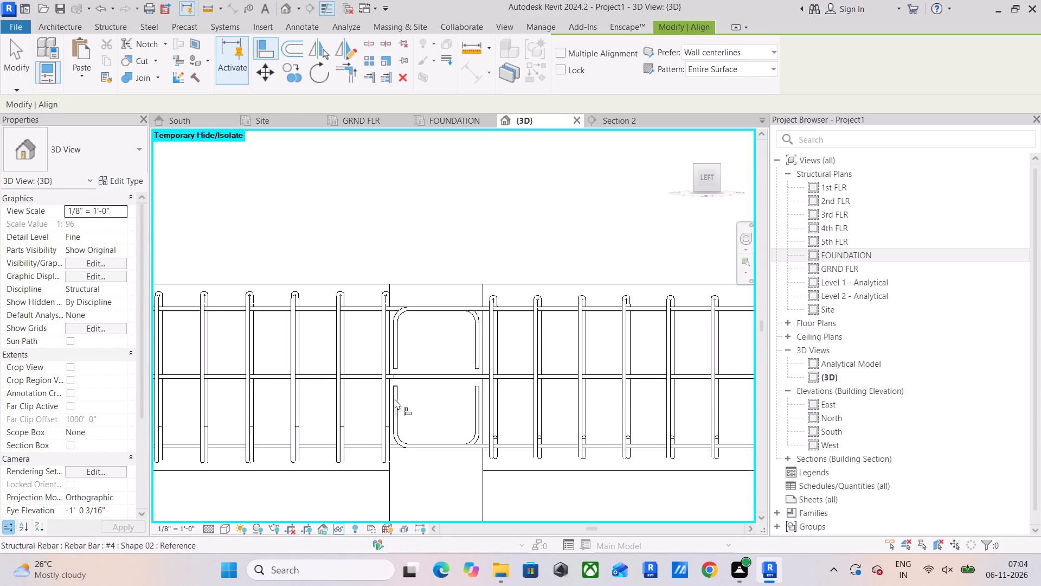
pyautogui.scroll(5, 395, 399)
pyautogui.scroll(3, 395, 332)
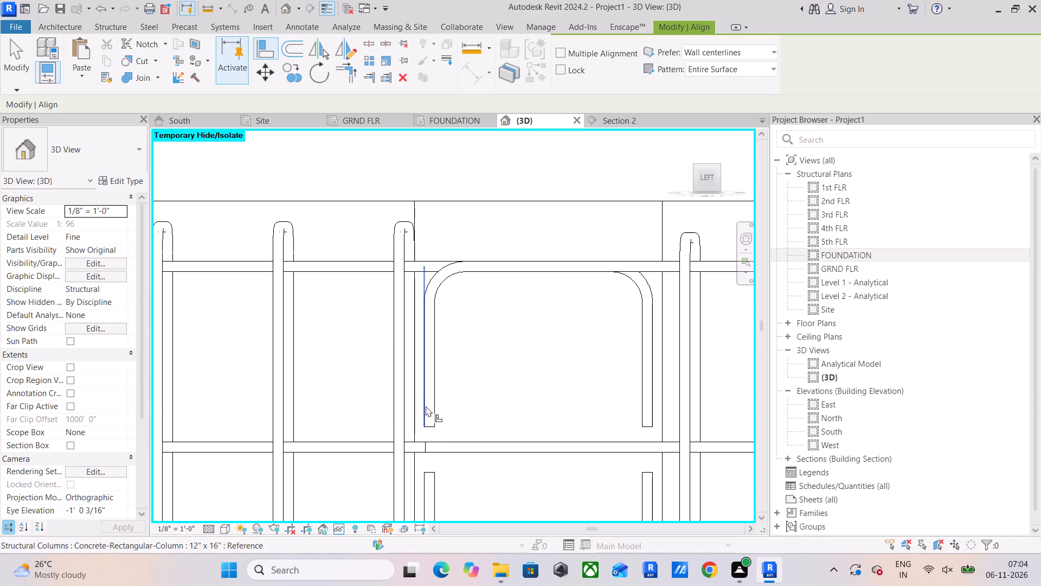
pyautogui.click(22, 62)
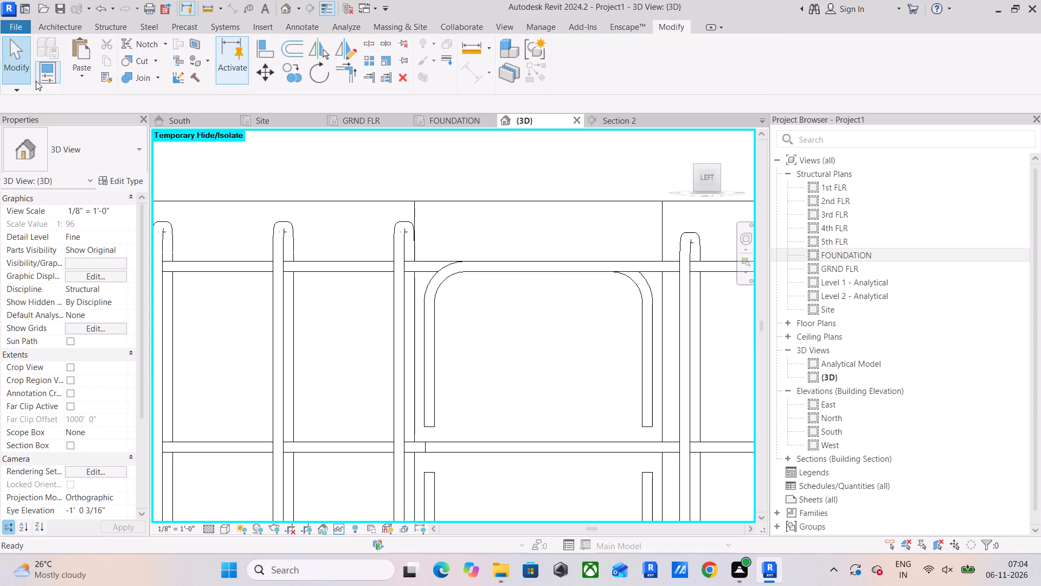
# Propagate the rebar from the newly reinforced 12 x 24 beam to the next beam along the left side, aligned by host.
pyautogui.scroll(-4, 465, 262)
pyautogui.scroll(-9, 483, 307)
pyautogui.moveTo(517, 335); pyautogui.dragTo(367, 364, button='middle')
pyautogui.scroll(-5, 483, 364)
pyautogui.moveTo(509, 375); pyautogui.dragTo(403, 389, button='middle')
pyautogui.scroll(2, 486, 371)
pyautogui.moveTo(500, 375); pyautogui.dragTo(491, 379, button='middle')
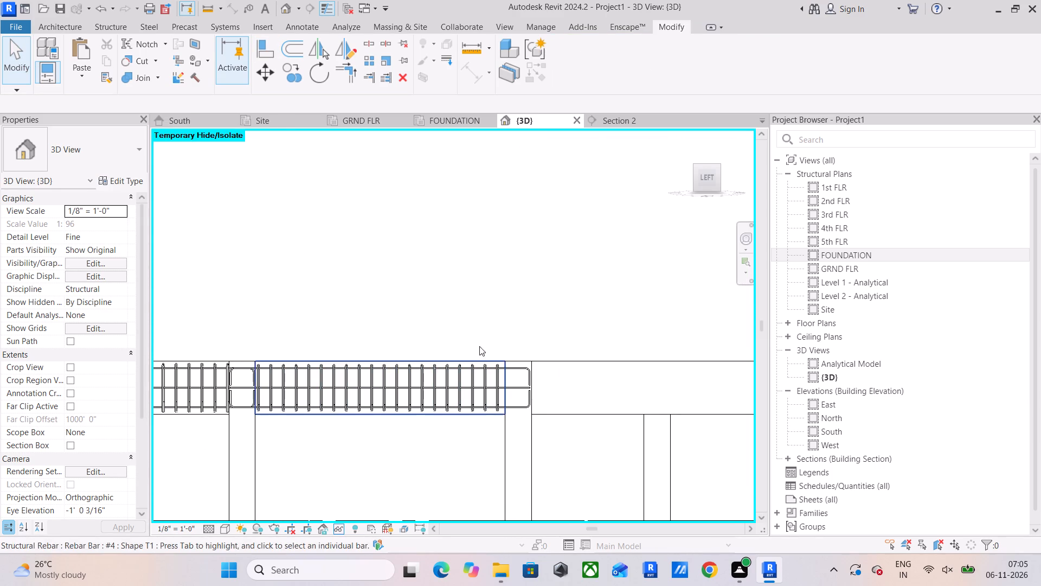
pyautogui.scroll(3, 484, 354)
pyautogui.click(489, 360)
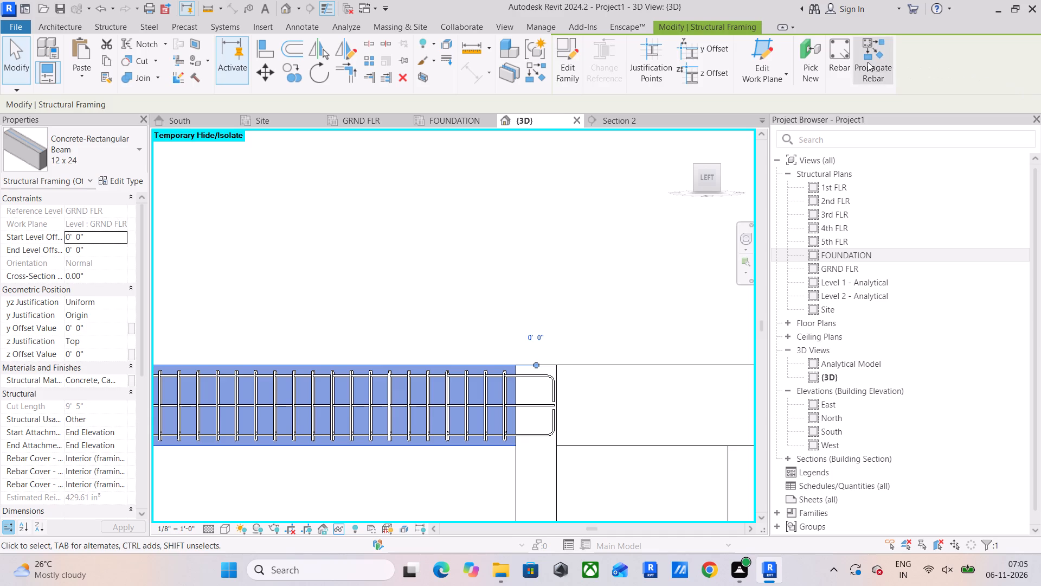
pyautogui.click(868, 62)
pyautogui.click(696, 365)
pyautogui.scroll(-1, 696, 365)
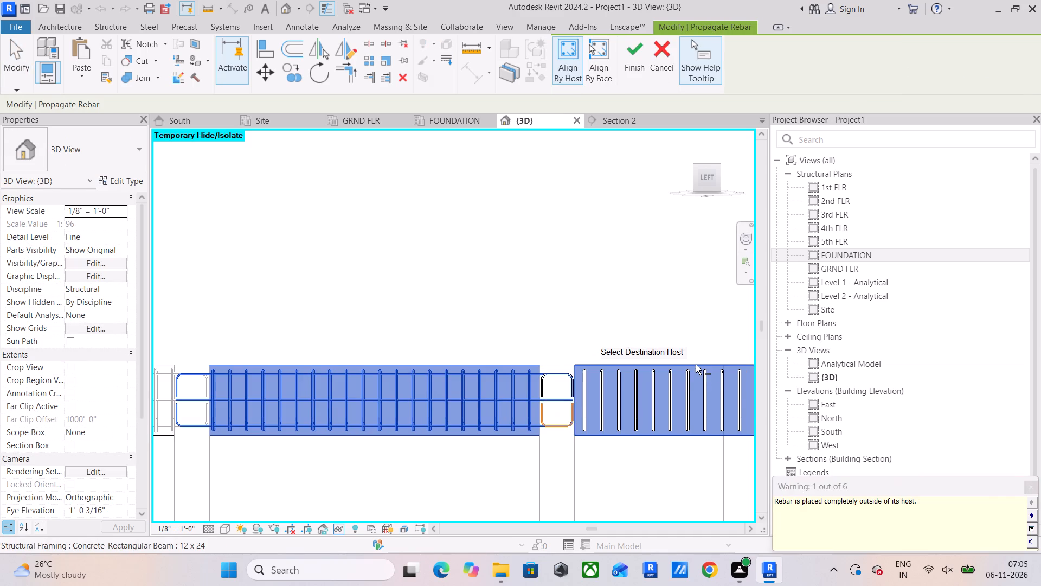
pyautogui.moveTo(727, 418); pyautogui.dragTo(573, 430, button='middle')
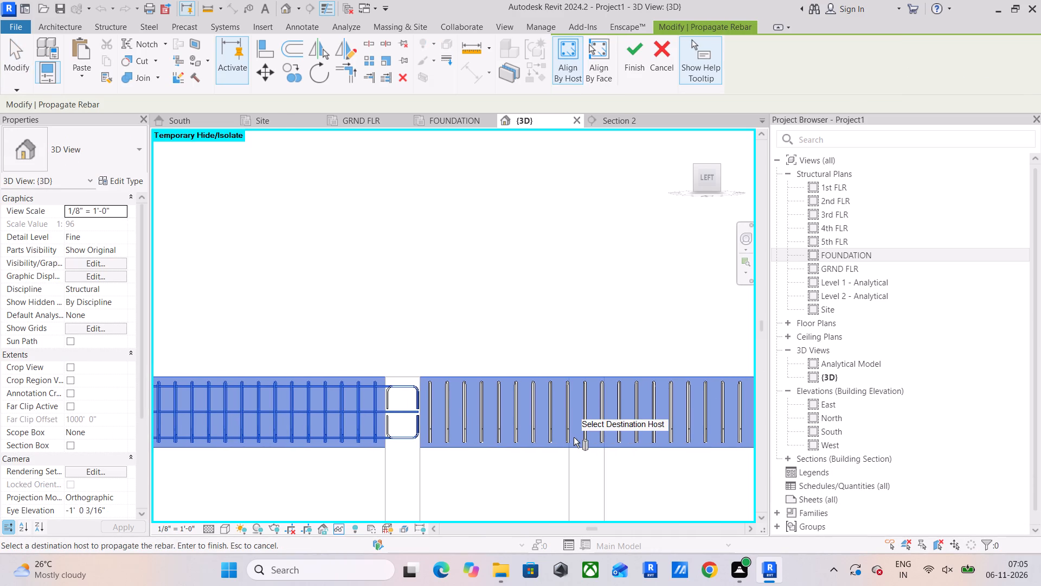
pyautogui.click(644, 66)
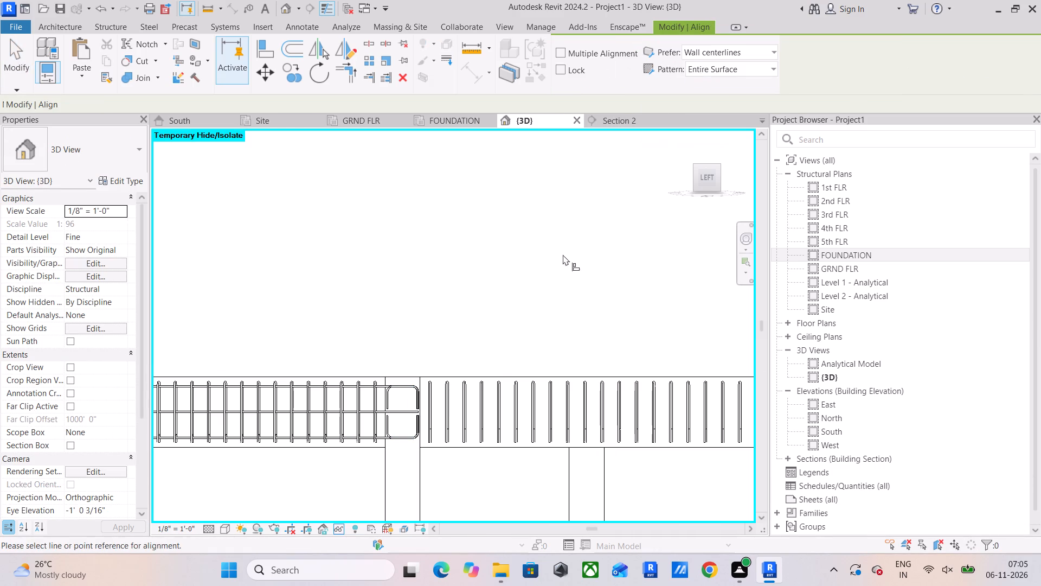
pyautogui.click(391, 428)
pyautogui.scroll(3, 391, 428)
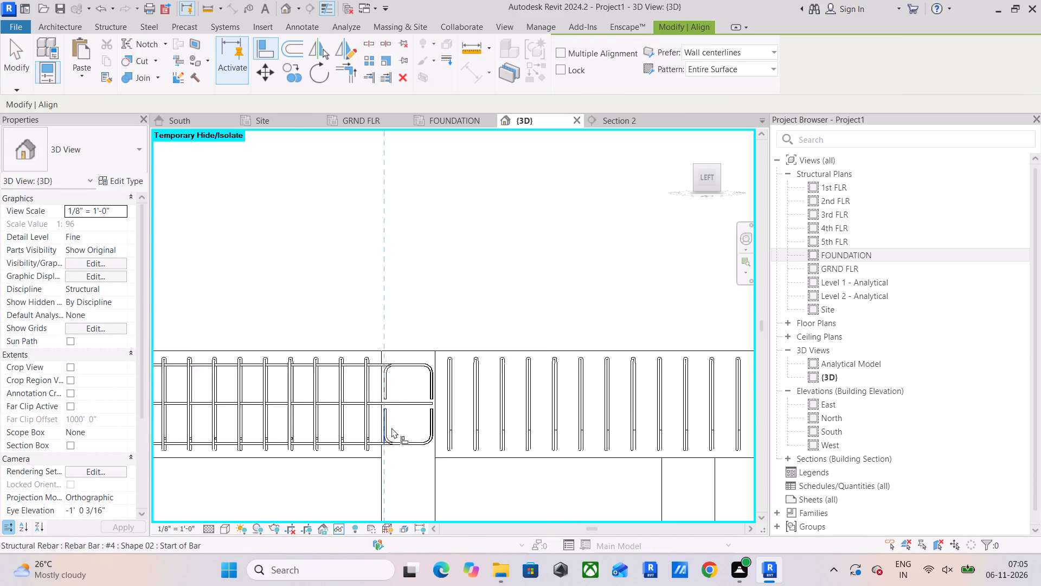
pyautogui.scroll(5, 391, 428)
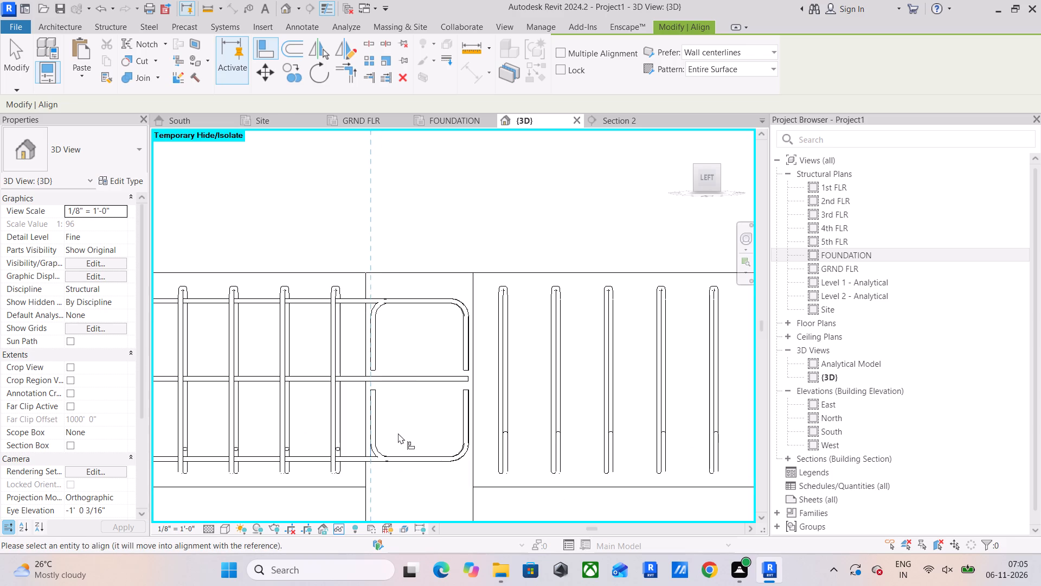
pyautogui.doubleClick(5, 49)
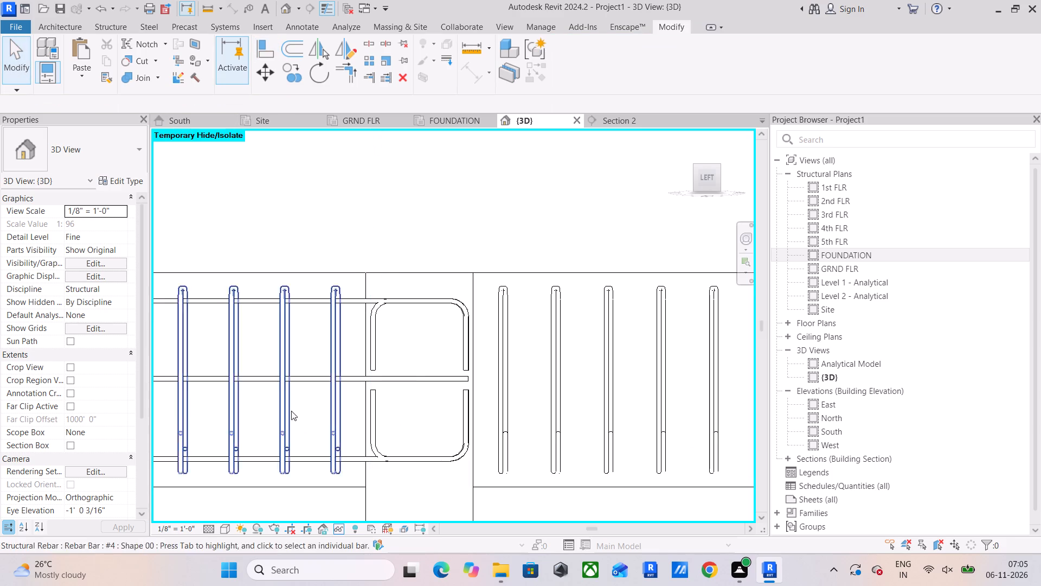
# Stretch the far end of the propagated lower #4 Shape 02 bar to just inside the next column's far face, making B about 11'-8".
pyautogui.click(375, 439)
pyautogui.moveTo(472, 423); pyautogui.dragTo(603, 422)
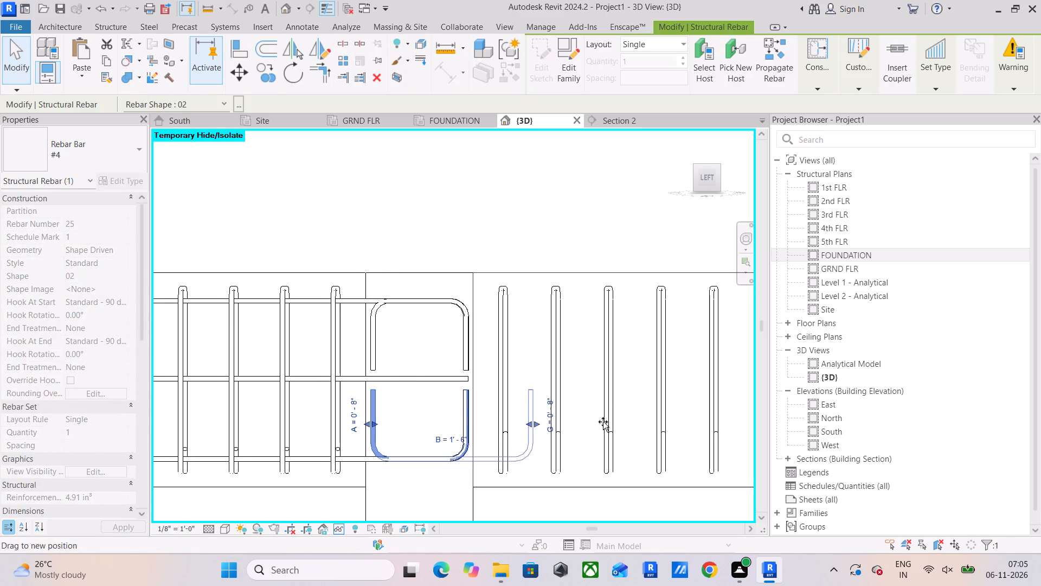
pyautogui.moveTo(603, 422); pyautogui.dragTo(766, 422)
pyautogui.scroll(-6, 664, 417)
pyautogui.moveTo(671, 458); pyautogui.dragTo(641, 472, button='middle')
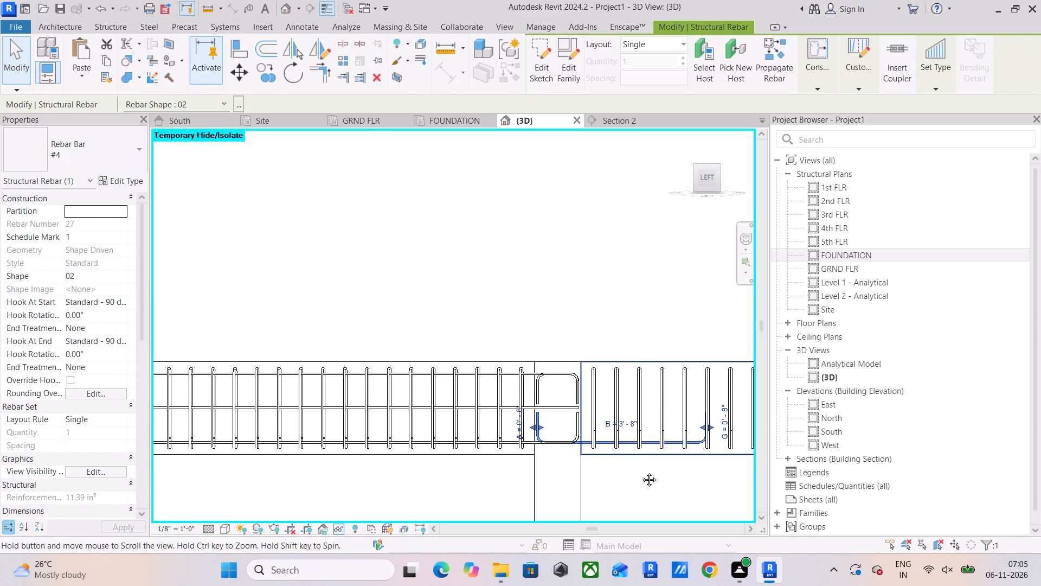
pyautogui.moveTo(641, 472); pyautogui.dragTo(437, 481, button='middle')
pyautogui.moveTo(481, 447); pyautogui.dragTo(660, 450)
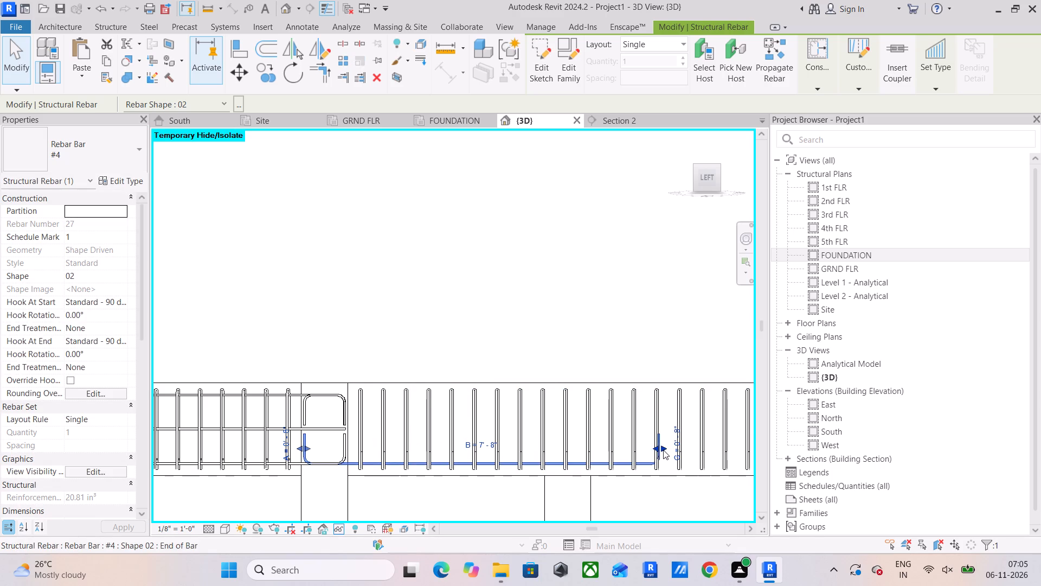
pyautogui.moveTo(644, 458); pyautogui.dragTo(324, 470, button='middle')
pyautogui.moveTo(344, 461); pyautogui.dragTo(446, 469)
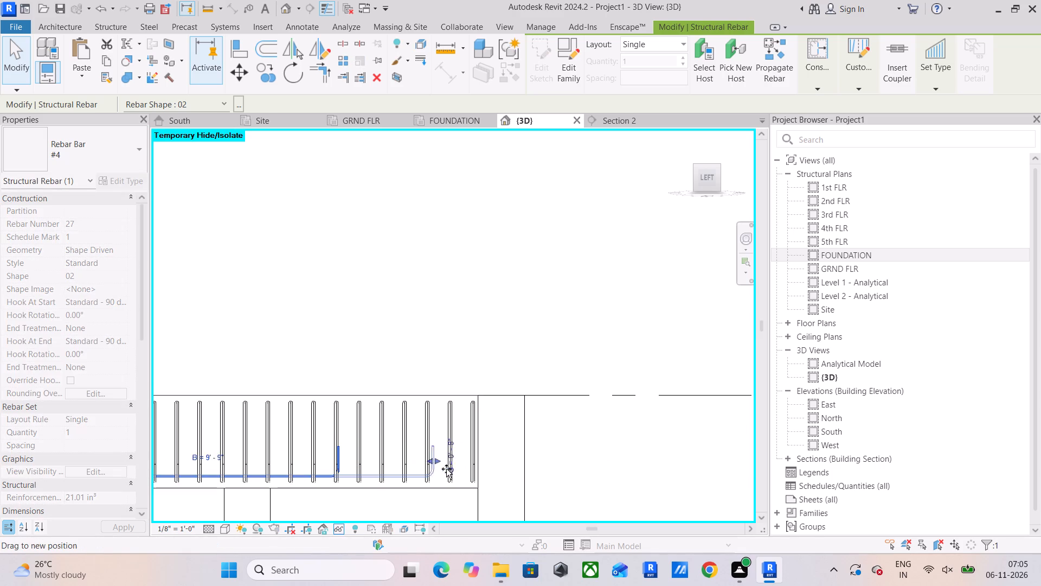
pyautogui.moveTo(446, 469); pyautogui.dragTo(518, 483)
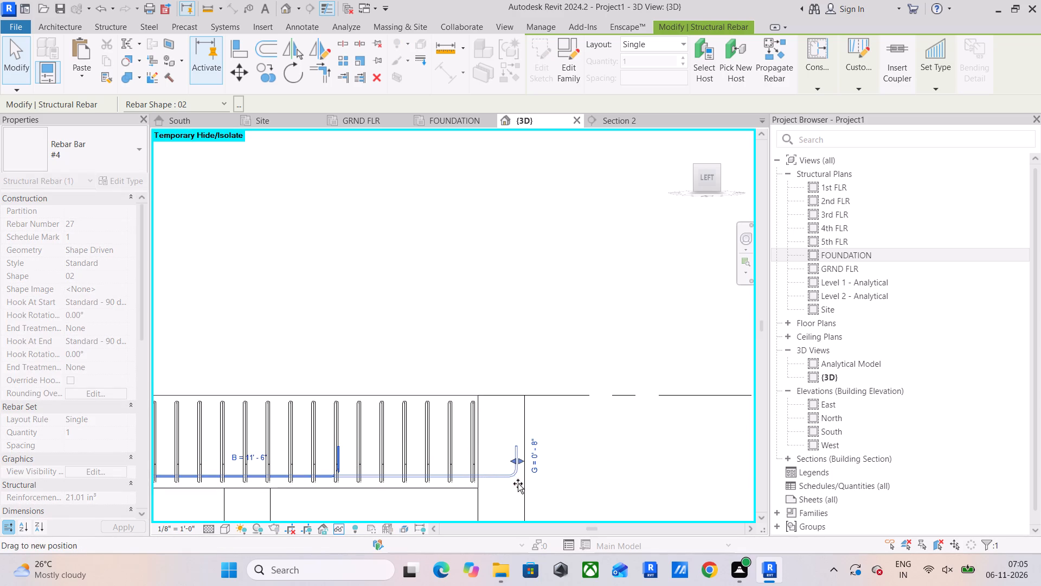
pyautogui.moveTo(518, 483); pyautogui.dragTo(522, 496)
pyautogui.scroll(4, 536, 425)
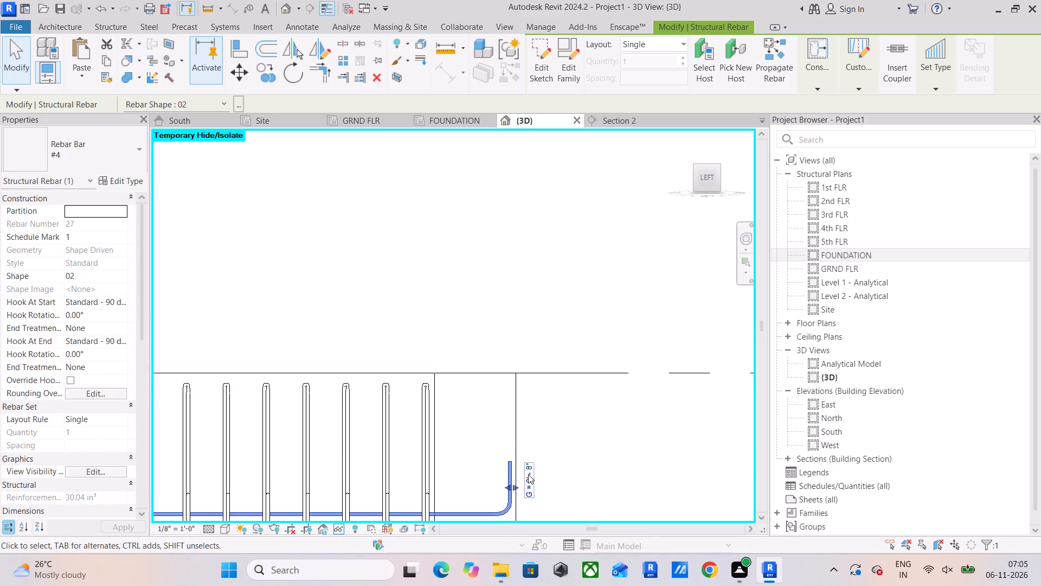
pyautogui.scroll(4, 528, 474)
pyautogui.moveTo(528, 479); pyautogui.dragTo(584, 393, button='middle')
pyautogui.scroll(3, 572, 419)
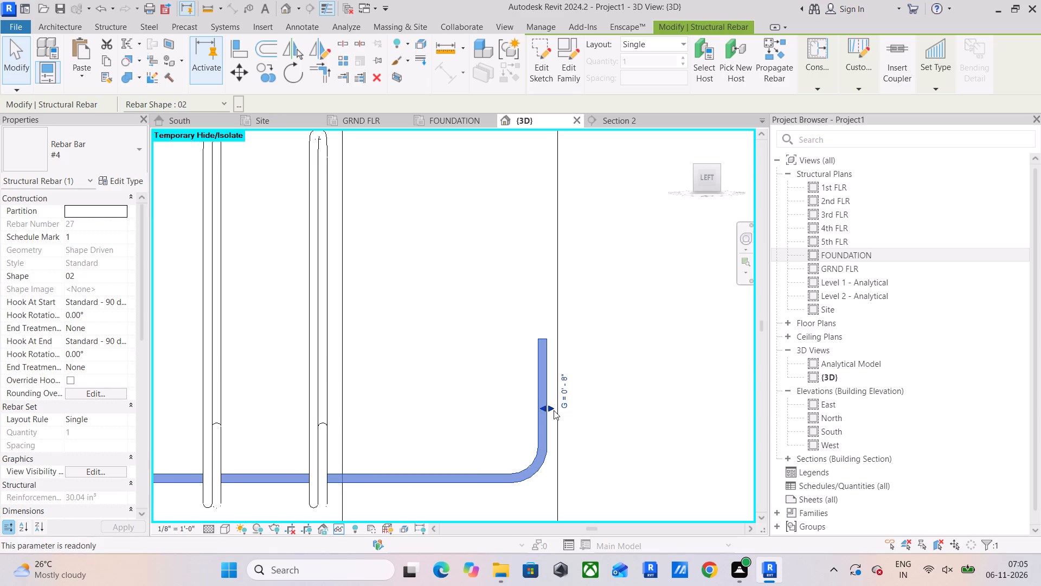
pyautogui.moveTo(554, 410); pyautogui.dragTo(552, 422)
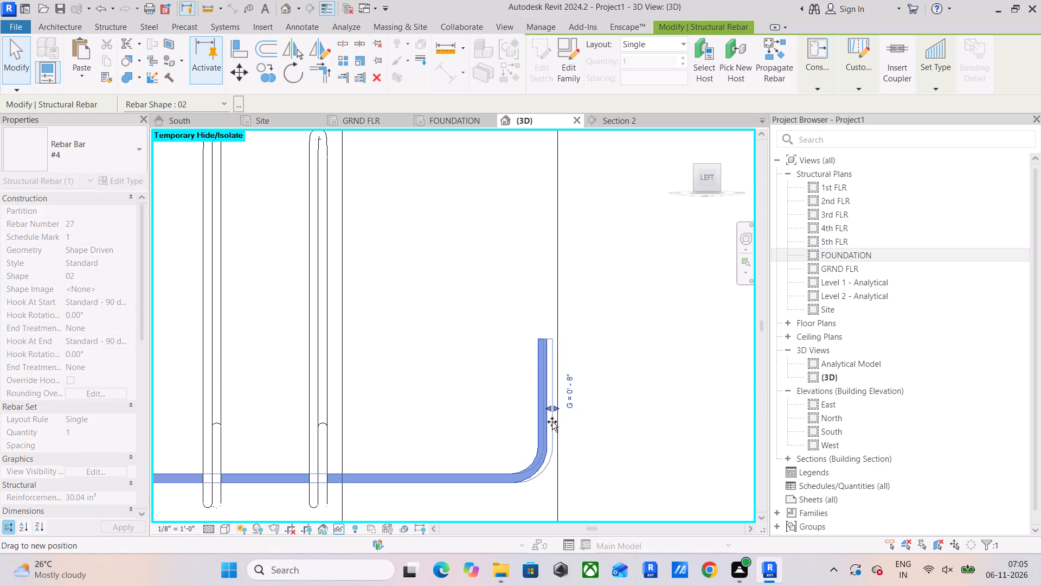
pyautogui.moveTo(552, 422); pyautogui.dragTo(550, 424)
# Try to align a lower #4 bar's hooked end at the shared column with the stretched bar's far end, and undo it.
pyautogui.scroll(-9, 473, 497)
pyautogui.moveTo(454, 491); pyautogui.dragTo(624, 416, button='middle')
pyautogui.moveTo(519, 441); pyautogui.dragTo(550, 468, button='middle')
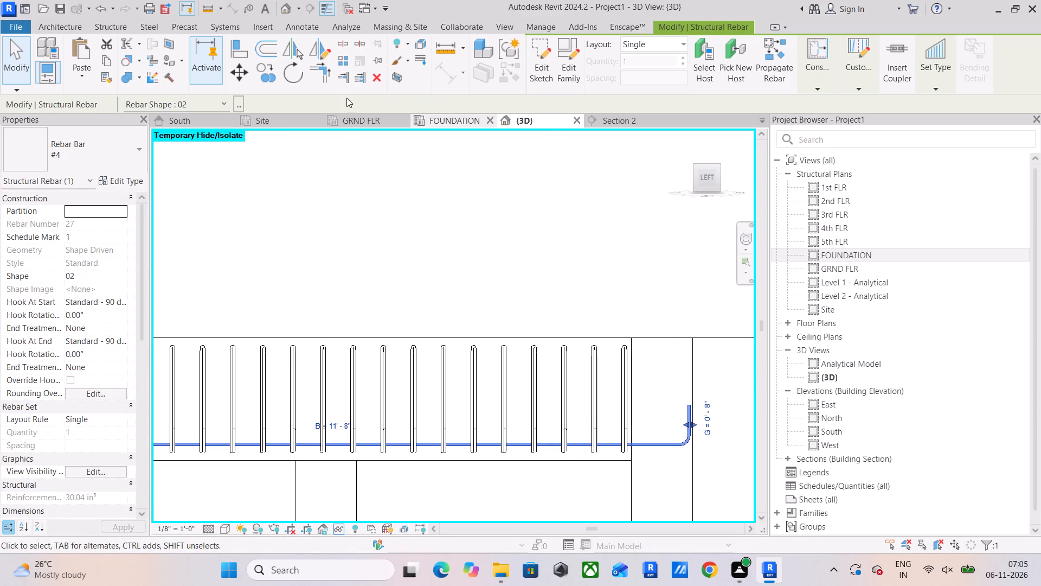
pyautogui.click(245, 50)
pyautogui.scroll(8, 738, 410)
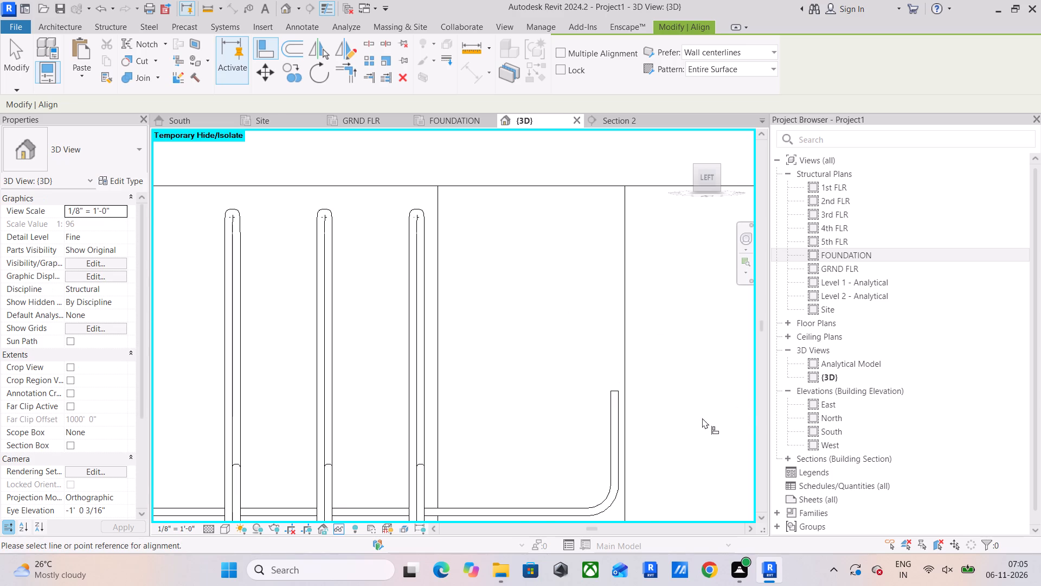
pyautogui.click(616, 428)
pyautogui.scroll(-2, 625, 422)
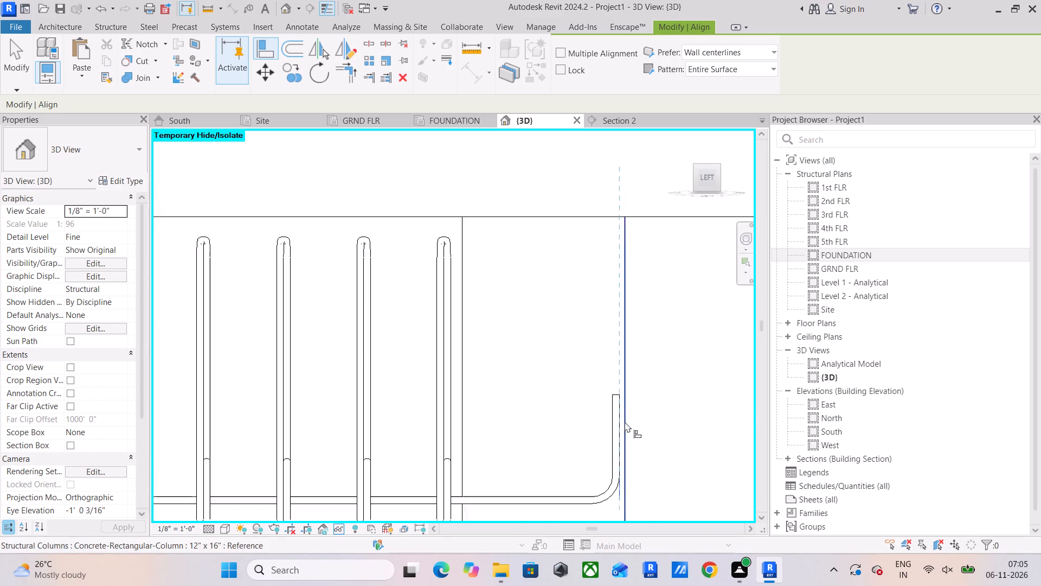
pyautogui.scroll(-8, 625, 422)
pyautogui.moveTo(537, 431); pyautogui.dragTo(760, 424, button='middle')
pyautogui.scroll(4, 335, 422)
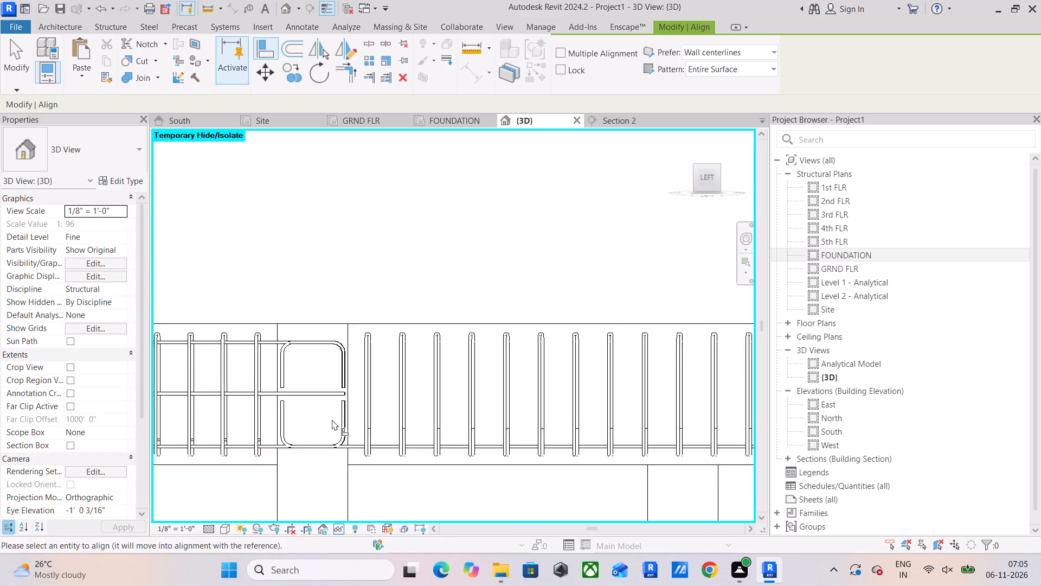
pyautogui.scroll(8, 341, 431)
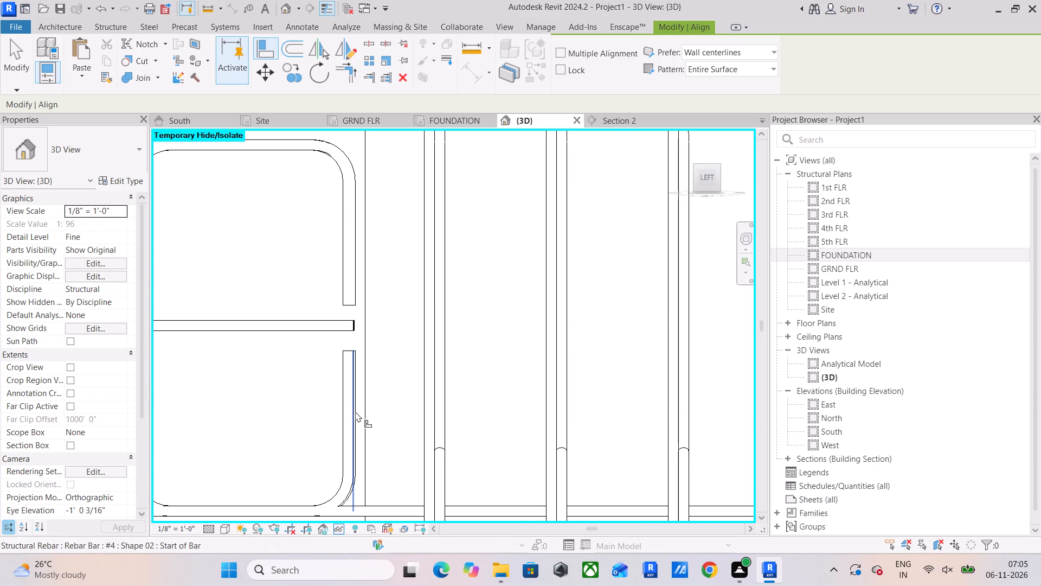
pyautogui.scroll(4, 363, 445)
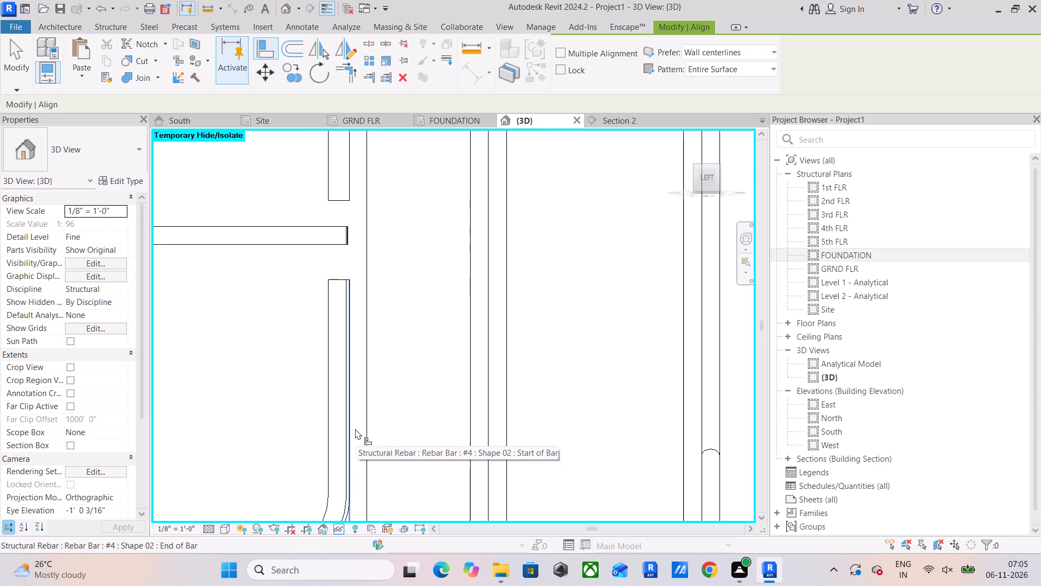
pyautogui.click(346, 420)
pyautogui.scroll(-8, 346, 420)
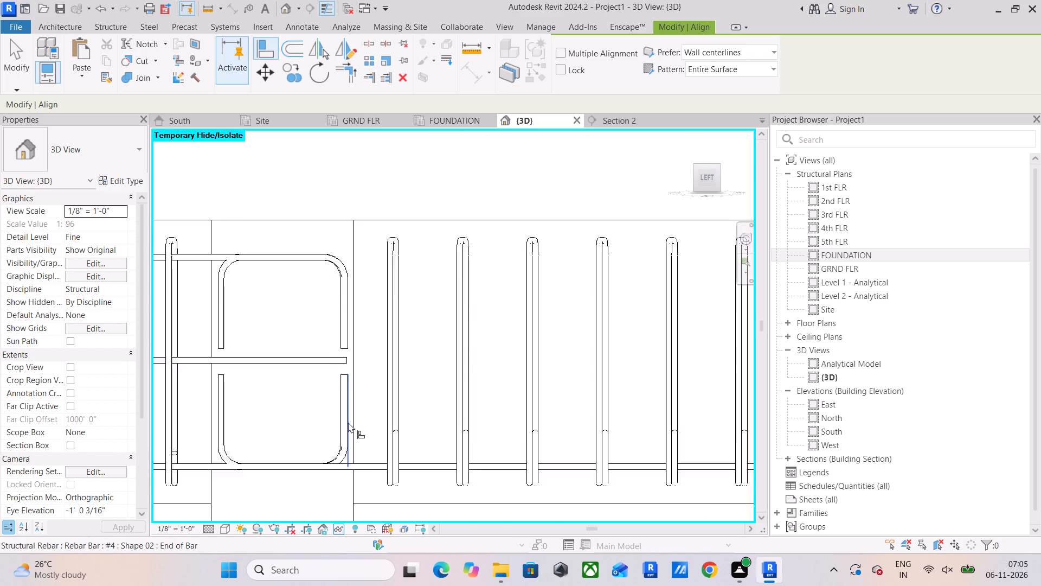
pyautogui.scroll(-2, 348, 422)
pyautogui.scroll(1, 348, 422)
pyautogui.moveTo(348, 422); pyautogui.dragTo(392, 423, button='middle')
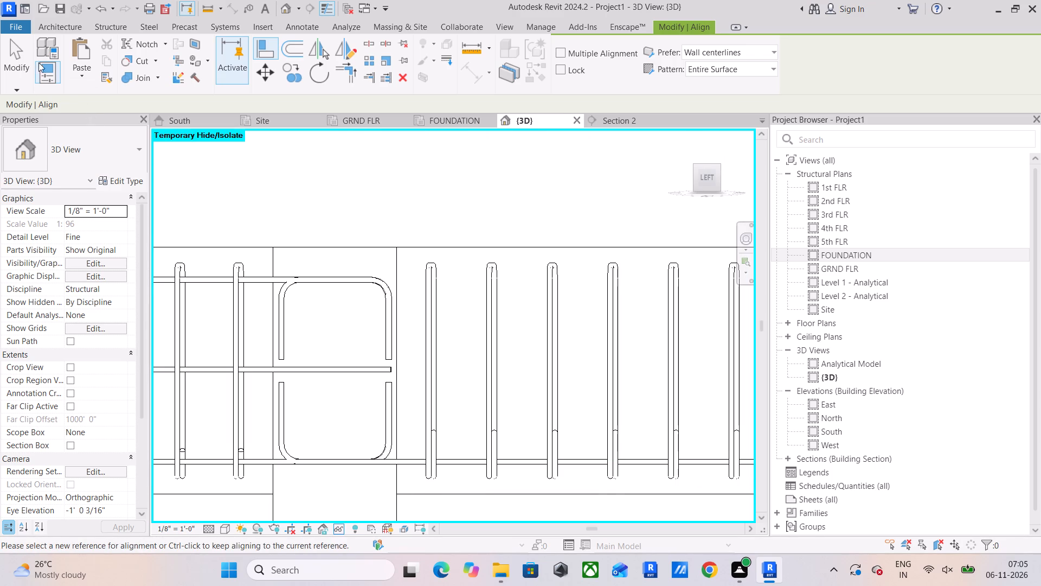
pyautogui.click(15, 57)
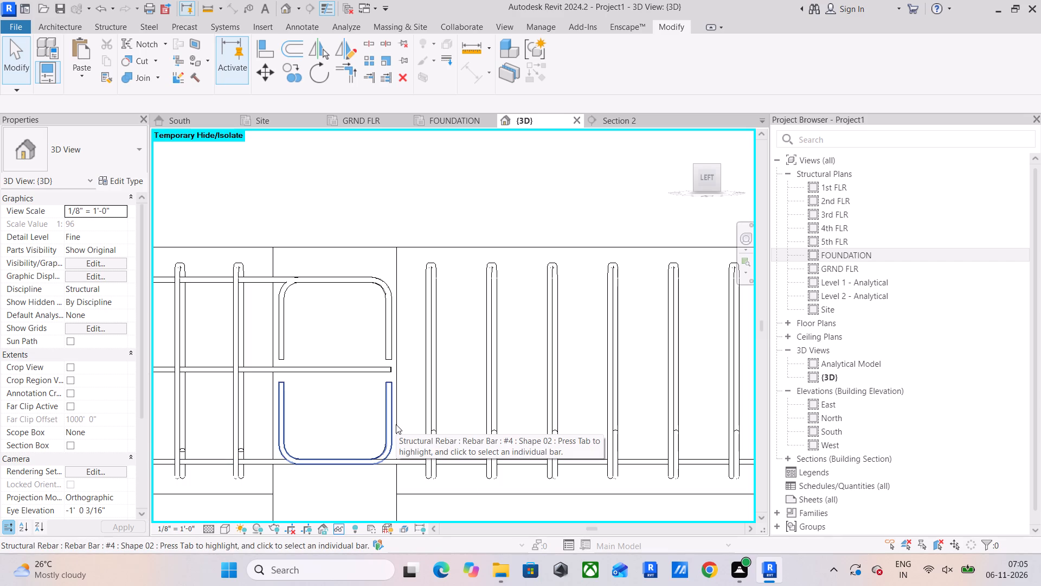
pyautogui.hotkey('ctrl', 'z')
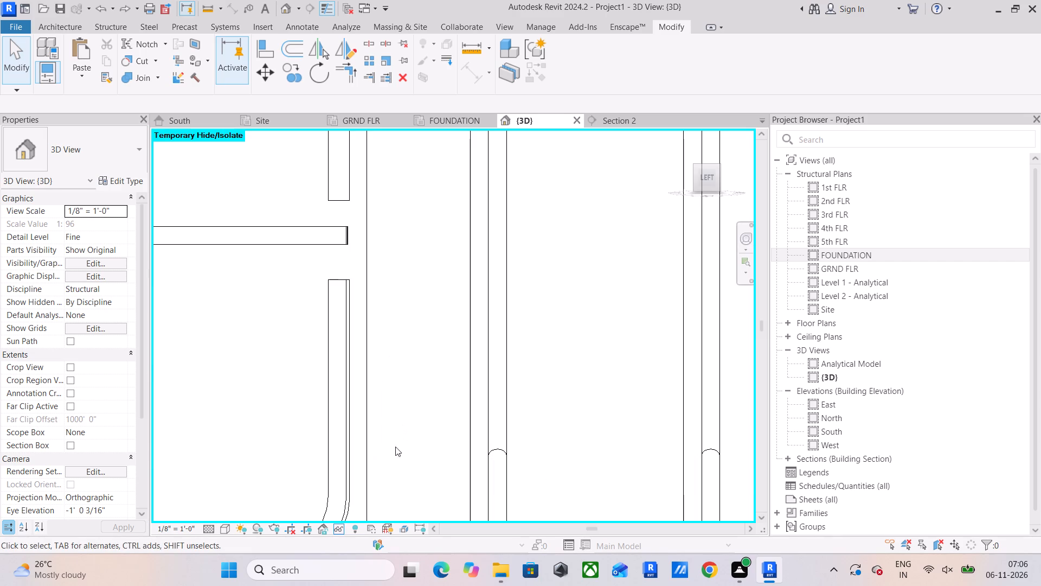
# Stretch the other overlapping lower #4 Shape 02 bar's hooked end a little past the shared column's face, clear of the neighbouring hooks.
pyautogui.scroll(-9, 369, 435)
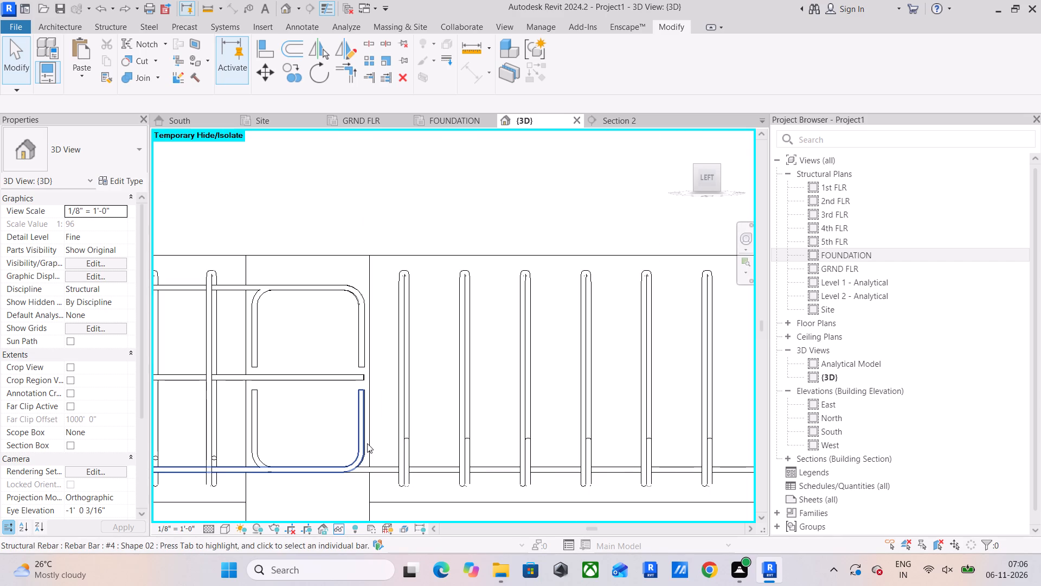
pyautogui.click(262, 426)
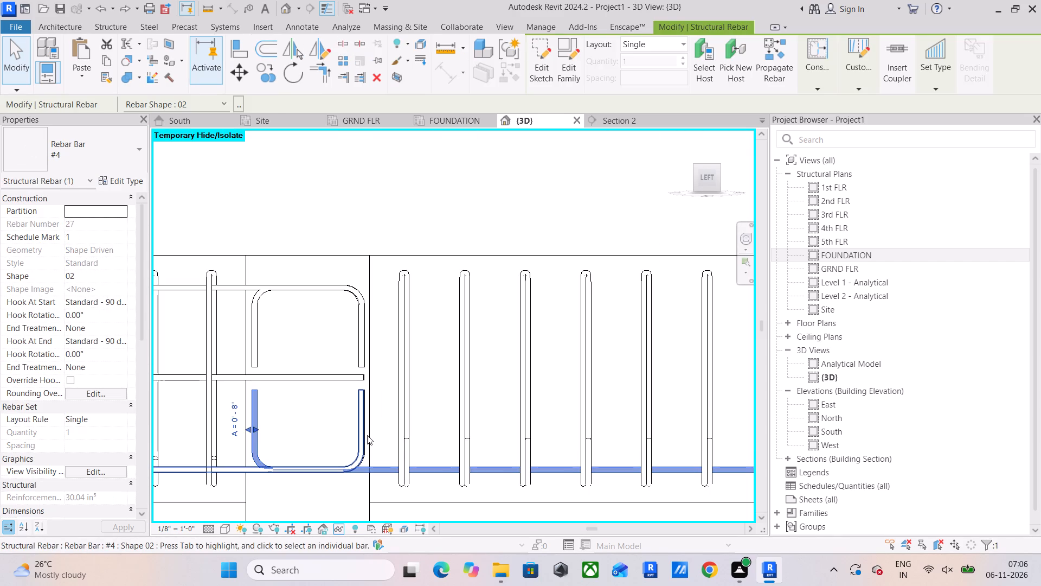
pyautogui.click(366, 427)
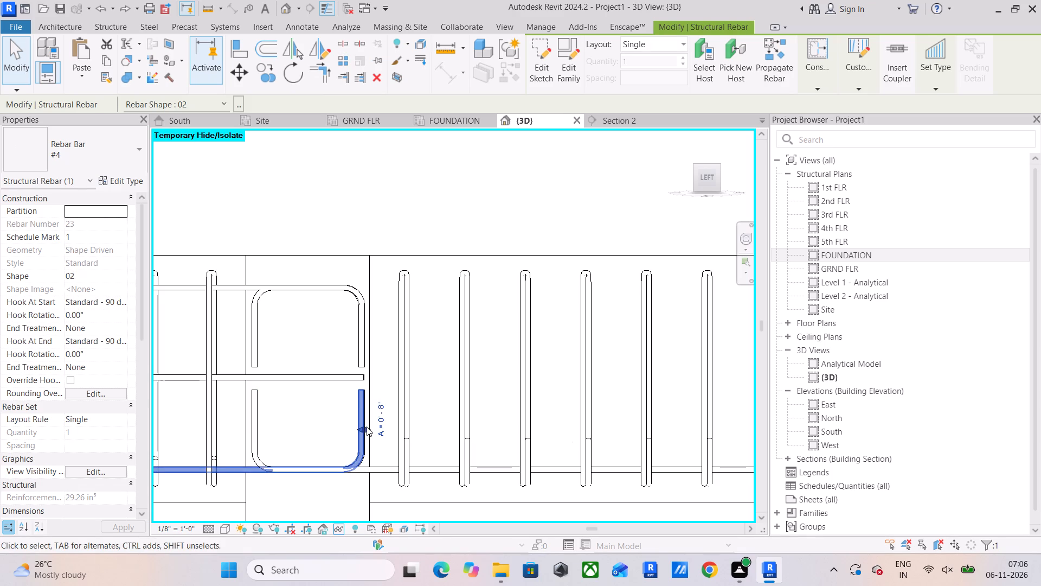
pyautogui.moveTo(369, 426); pyautogui.dragTo(391, 431)
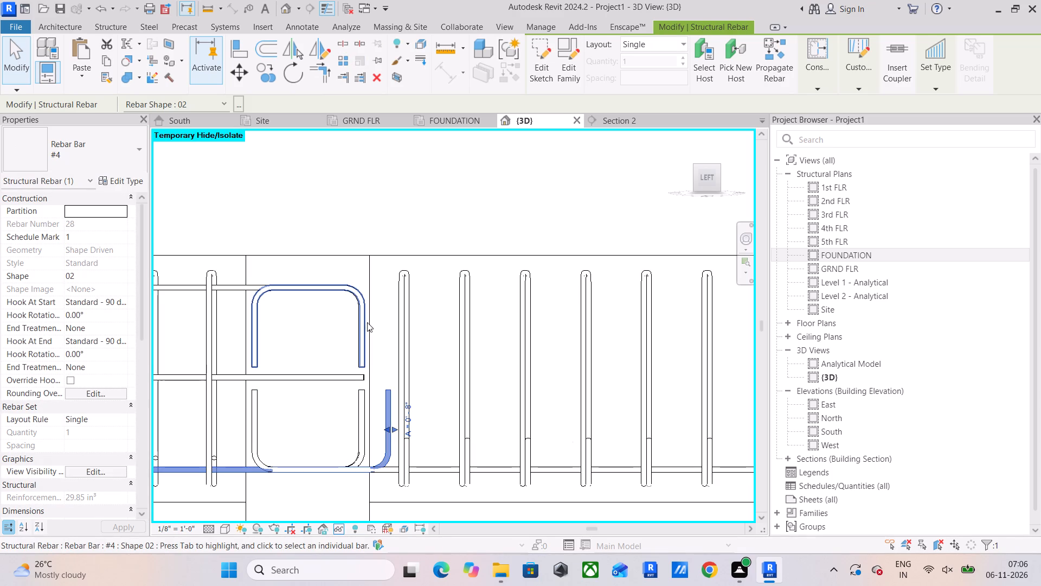
# Stretch the two short upper #4 Shape 02 bars past the shared column's face, making B about 1'-2" and 1'-1".
pyautogui.click(365, 325)
pyautogui.moveTo(369, 326); pyautogui.dragTo(394, 330)
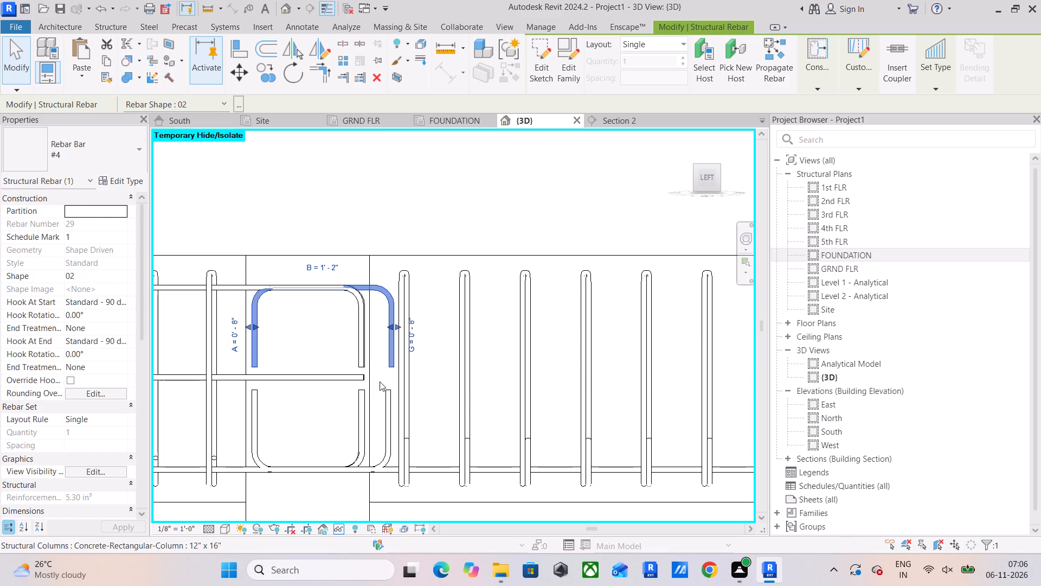
pyautogui.click(380, 365)
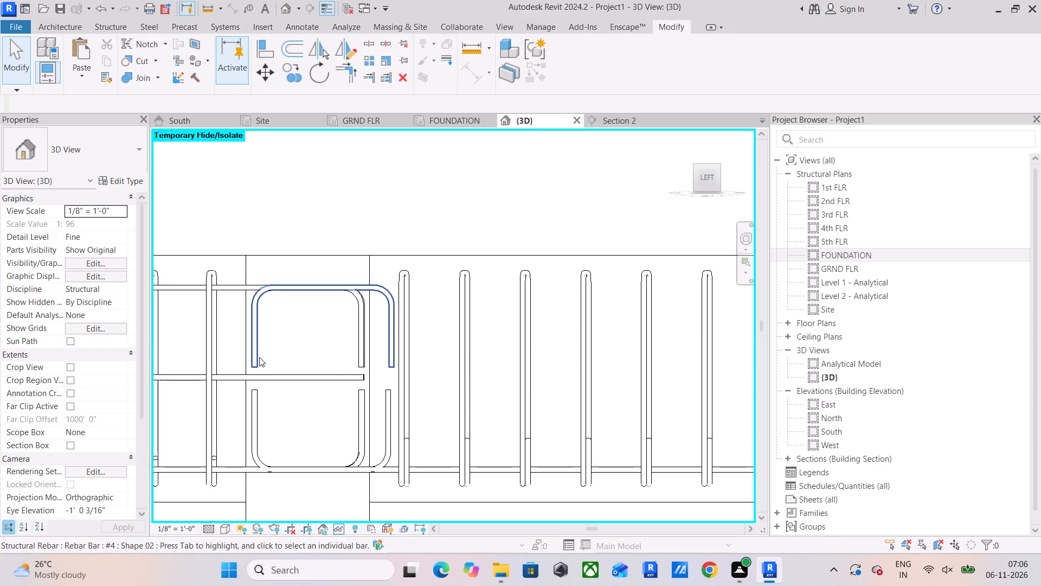
pyautogui.scroll(8, 376, 346)
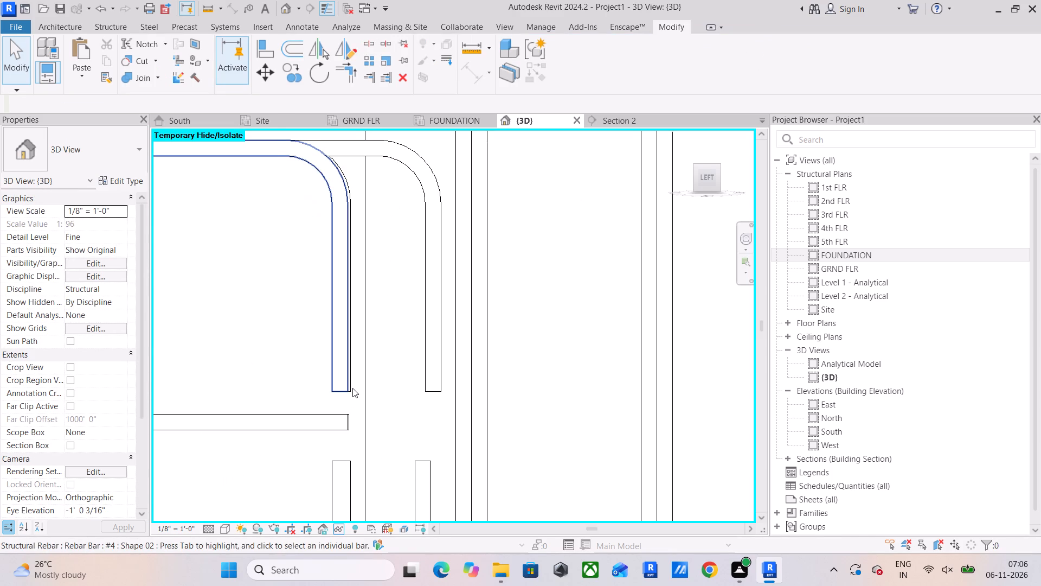
pyautogui.click(354, 387)
pyautogui.scroll(-8, 369, 356)
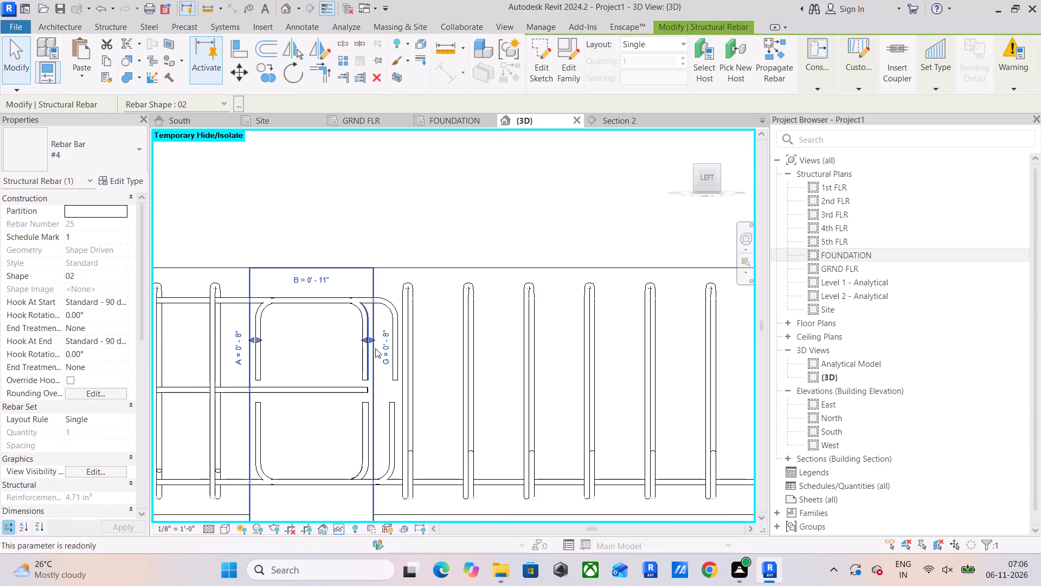
pyautogui.moveTo(371, 339); pyautogui.dragTo(387, 352)
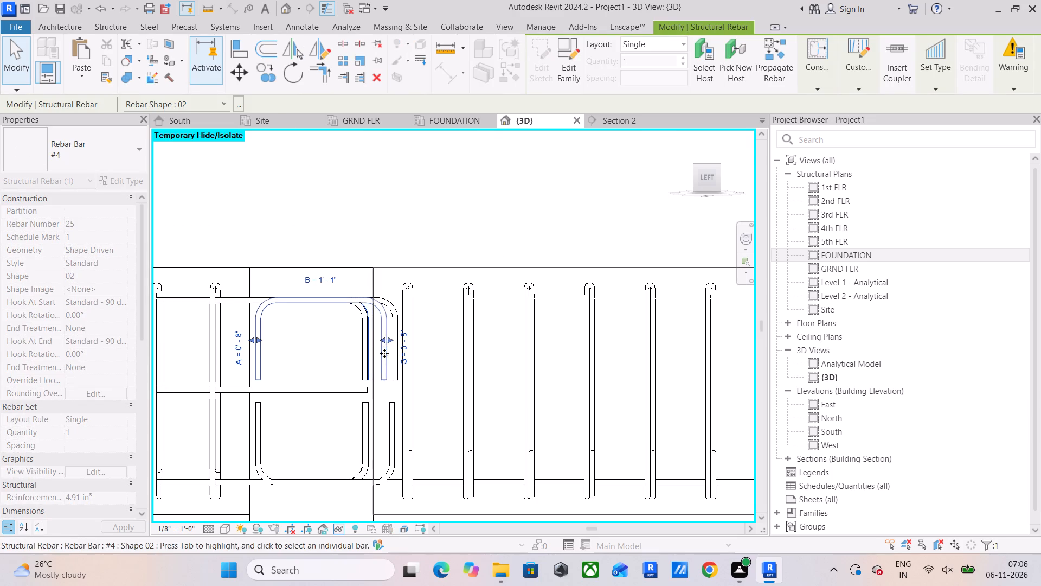
# Align the pulled-out lower bar's hooked end with the long lower bar's far end inside the next column.
pyautogui.click(237, 44)
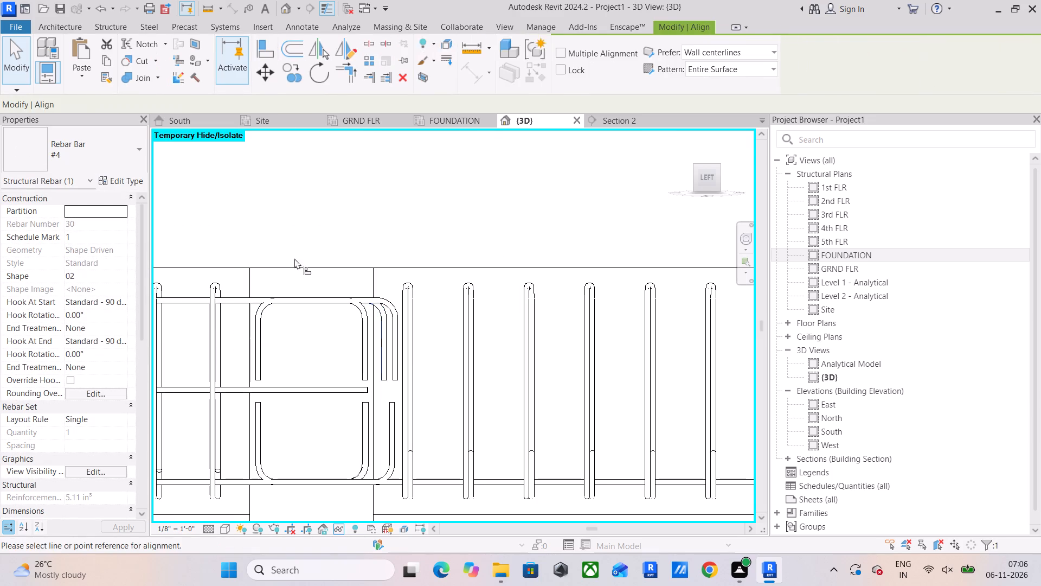
pyautogui.scroll(-10, 296, 262)
pyautogui.moveTo(374, 303); pyautogui.dragTo(292, 339, button='middle')
pyautogui.scroll(5, 545, 306)
pyautogui.scroll(5, 587, 378)
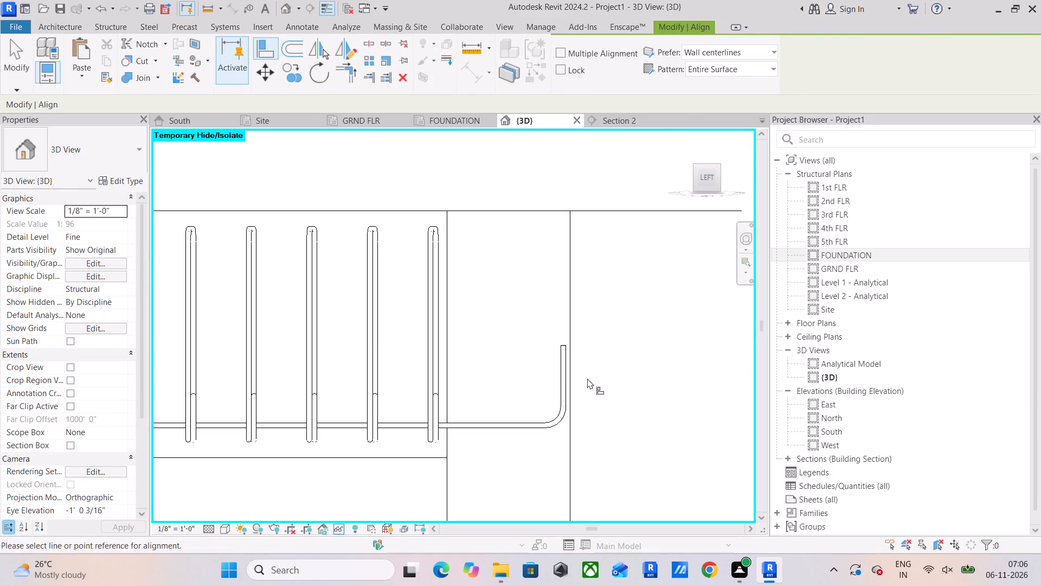
pyautogui.click(569, 380)
pyautogui.scroll(-6, 442, 368)
pyautogui.scroll(-1, 341, 394)
pyautogui.moveTo(341, 394); pyautogui.dragTo(642, 393, button='middle')
pyautogui.scroll(9, 289, 374)
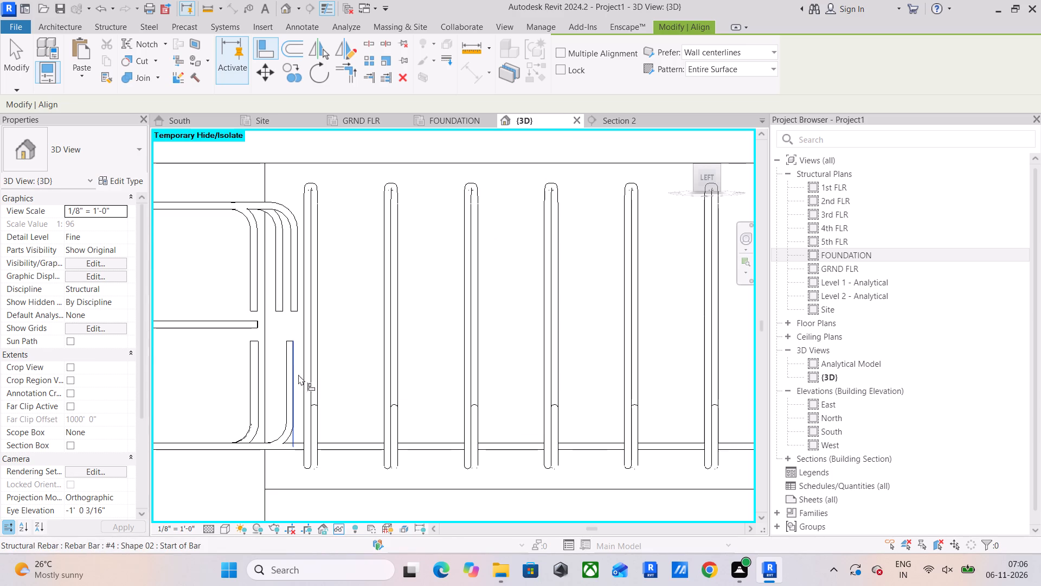
pyautogui.scroll(-3, 301, 390)
pyautogui.moveTo(320, 392); pyautogui.dragTo(364, 388, button='middle')
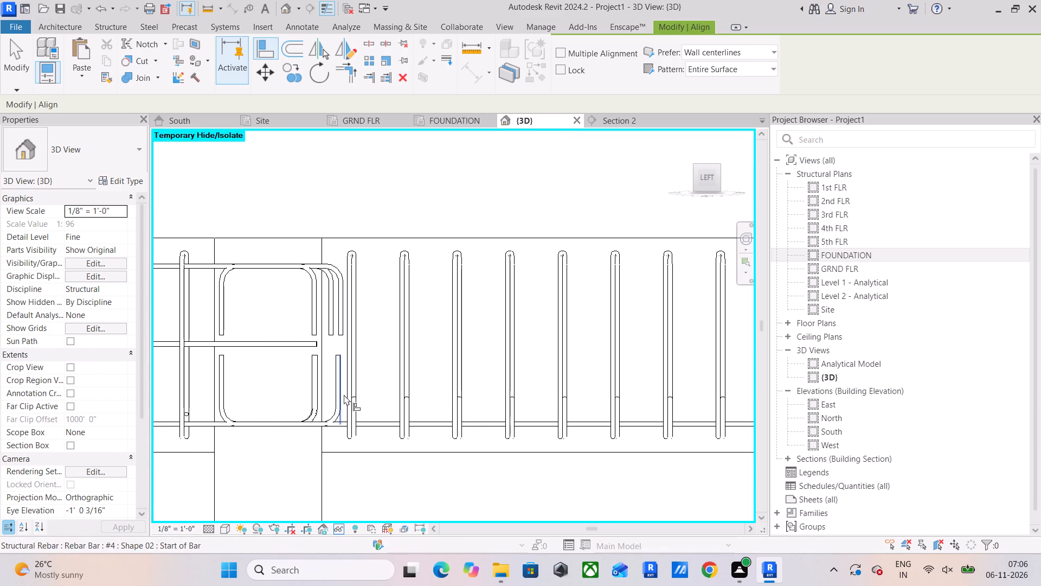
pyautogui.click(344, 394)
# Align the hooked end of the farther-stretched upper #4 bar with the lower bar's far end inside the next column.
pyautogui.scroll(-10, 367, 377)
pyautogui.moveTo(465, 389); pyautogui.dragTo(355, 420, button='middle')
pyautogui.scroll(4, 557, 414)
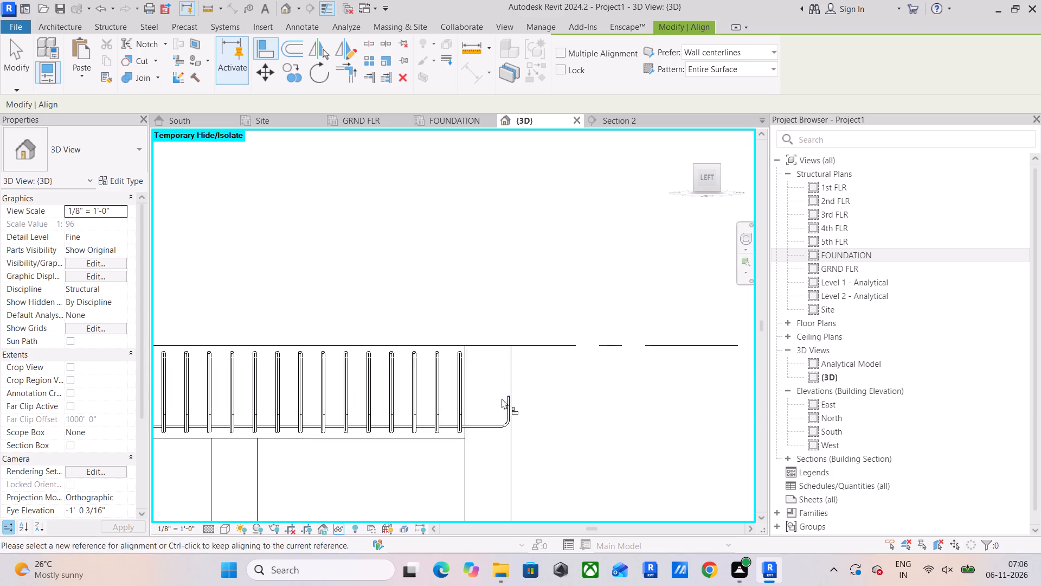
pyautogui.scroll(6, 496, 398)
pyautogui.click(530, 413)
pyautogui.scroll(-10, 428, 391)
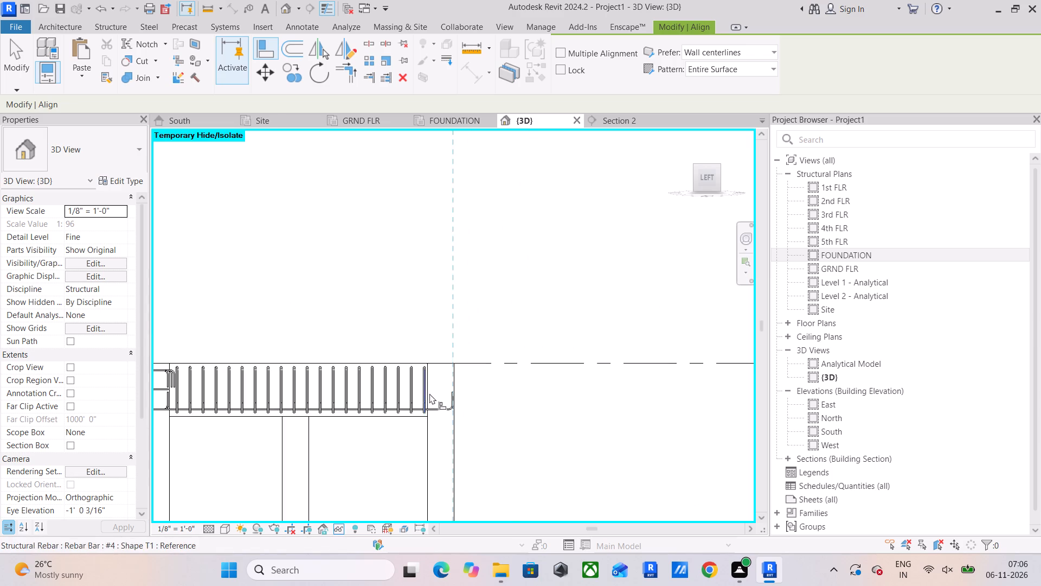
pyautogui.moveTo(430, 393); pyautogui.dragTo(523, 413, button='middle')
pyautogui.scroll(-1, 523, 413)
pyautogui.scroll(5, 245, 392)
pyautogui.scroll(10, 387, 409)
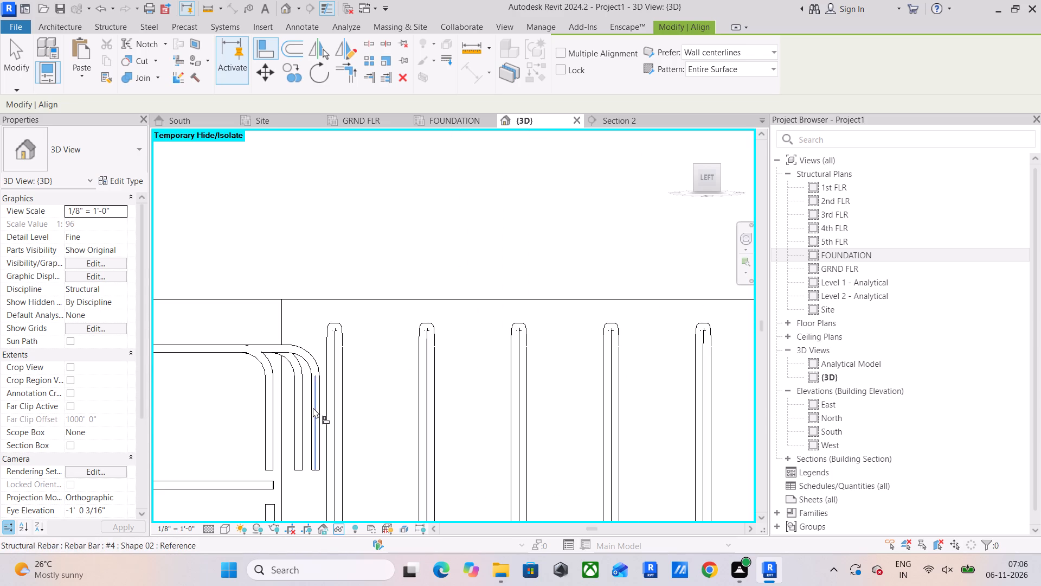
pyautogui.click(318, 403)
# Align the hooked end of the second pulled-out upper #4 bar with the first upper bar's far end inside the next column.
pyautogui.scroll(-8, 362, 383)
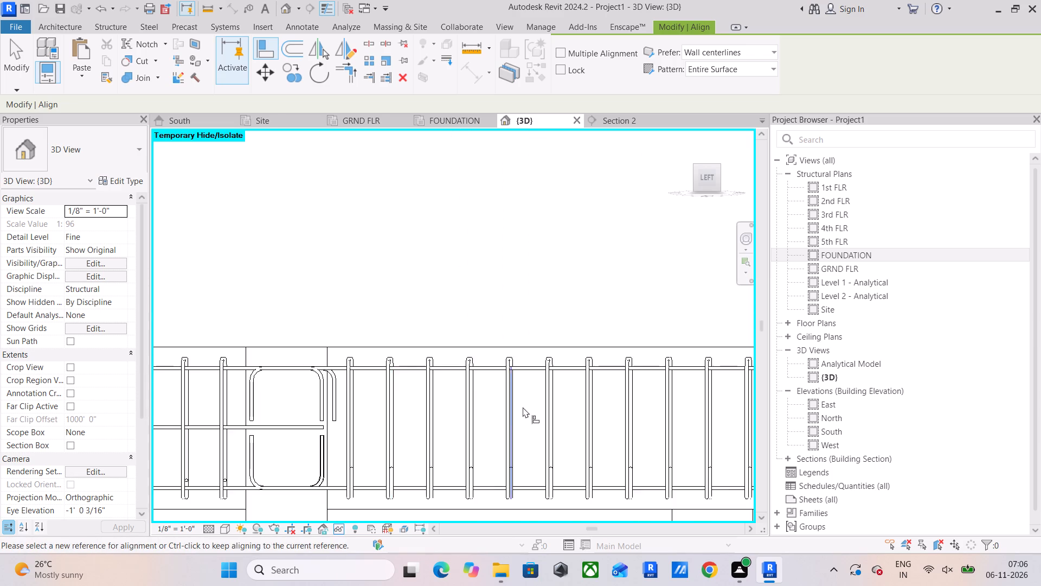
pyautogui.scroll(-3, 523, 407)
pyautogui.moveTo(538, 407); pyautogui.dragTo(422, 429, button='middle')
pyautogui.moveTo(590, 425); pyautogui.dragTo(454, 428, button='middle')
pyautogui.scroll(5, 574, 421)
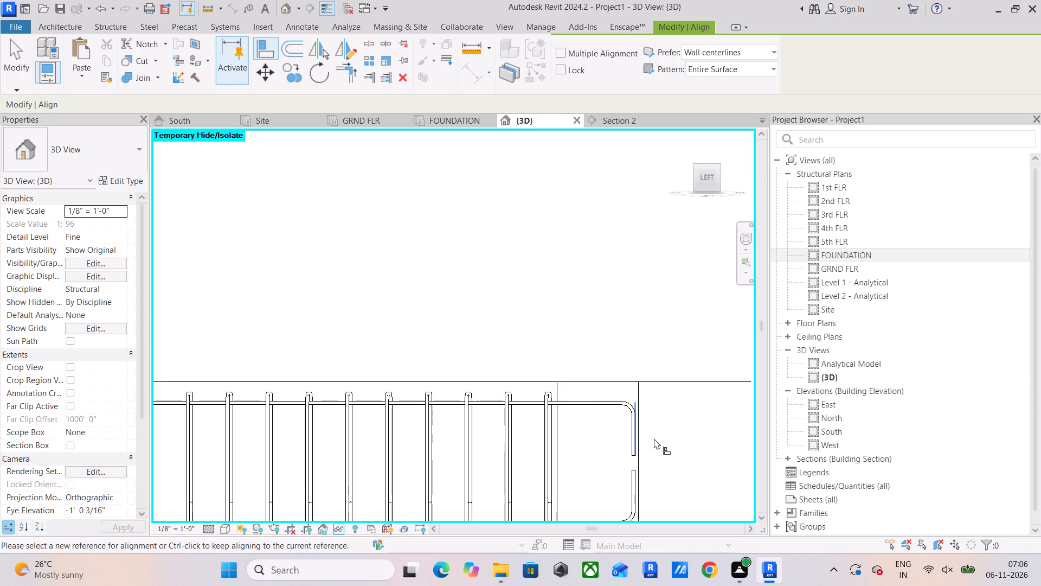
pyautogui.scroll(4, 654, 438)
pyautogui.click(621, 433)
pyautogui.scroll(-7, 535, 413)
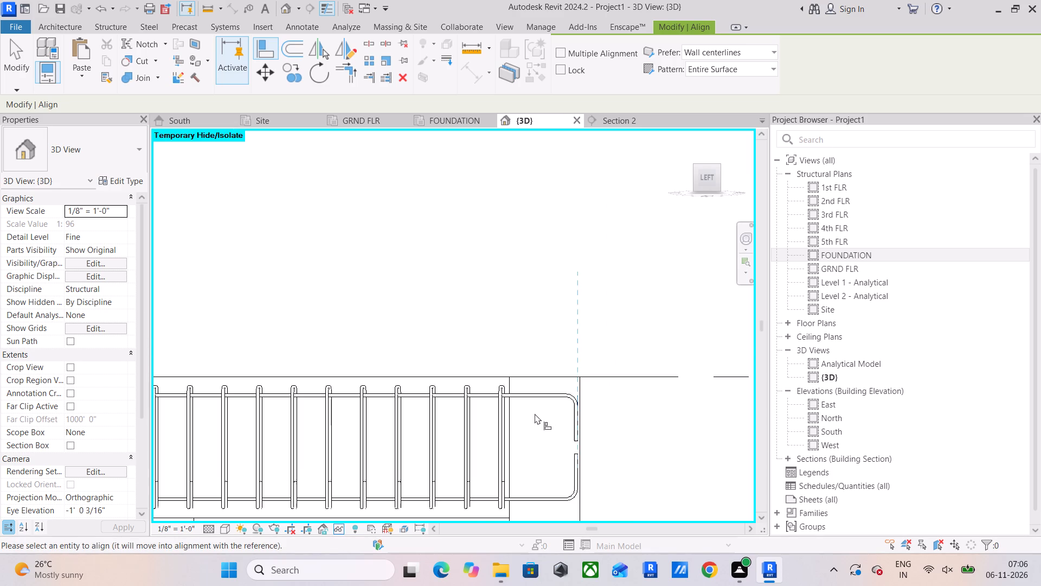
pyautogui.scroll(-4, 535, 413)
pyautogui.scroll(5, 197, 417)
pyautogui.scroll(5, 263, 418)
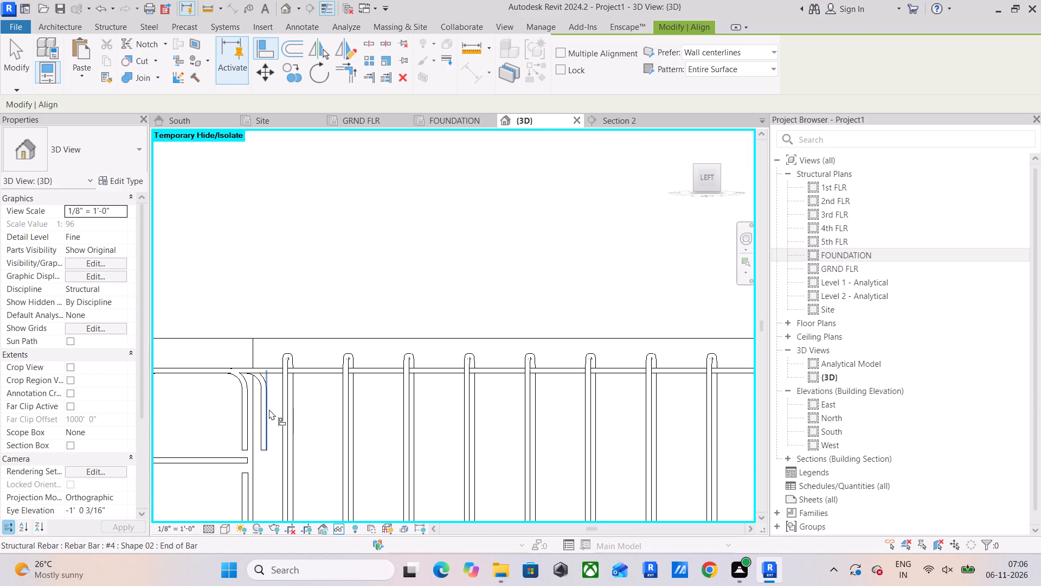
pyautogui.click(269, 409)
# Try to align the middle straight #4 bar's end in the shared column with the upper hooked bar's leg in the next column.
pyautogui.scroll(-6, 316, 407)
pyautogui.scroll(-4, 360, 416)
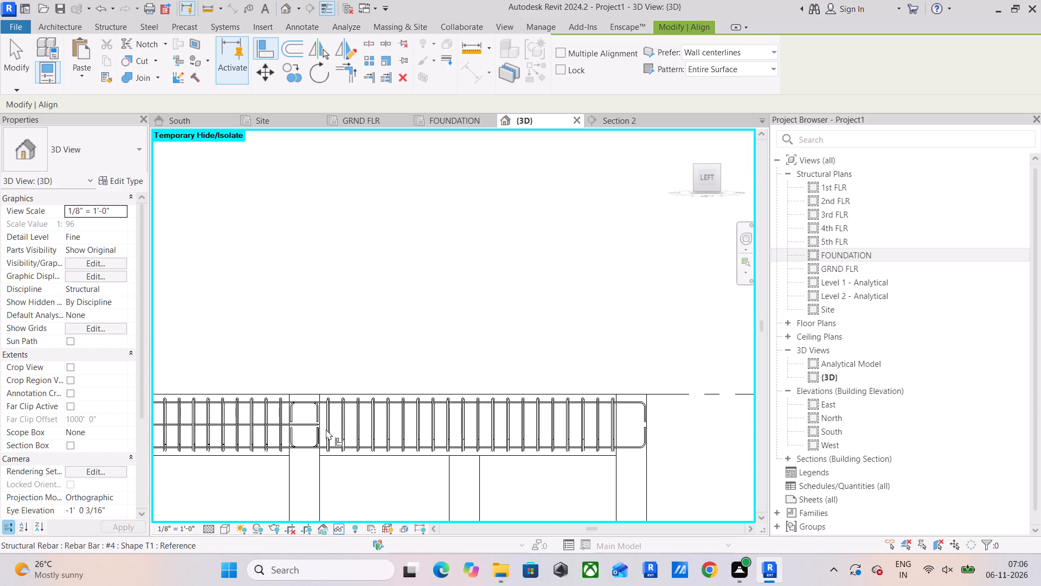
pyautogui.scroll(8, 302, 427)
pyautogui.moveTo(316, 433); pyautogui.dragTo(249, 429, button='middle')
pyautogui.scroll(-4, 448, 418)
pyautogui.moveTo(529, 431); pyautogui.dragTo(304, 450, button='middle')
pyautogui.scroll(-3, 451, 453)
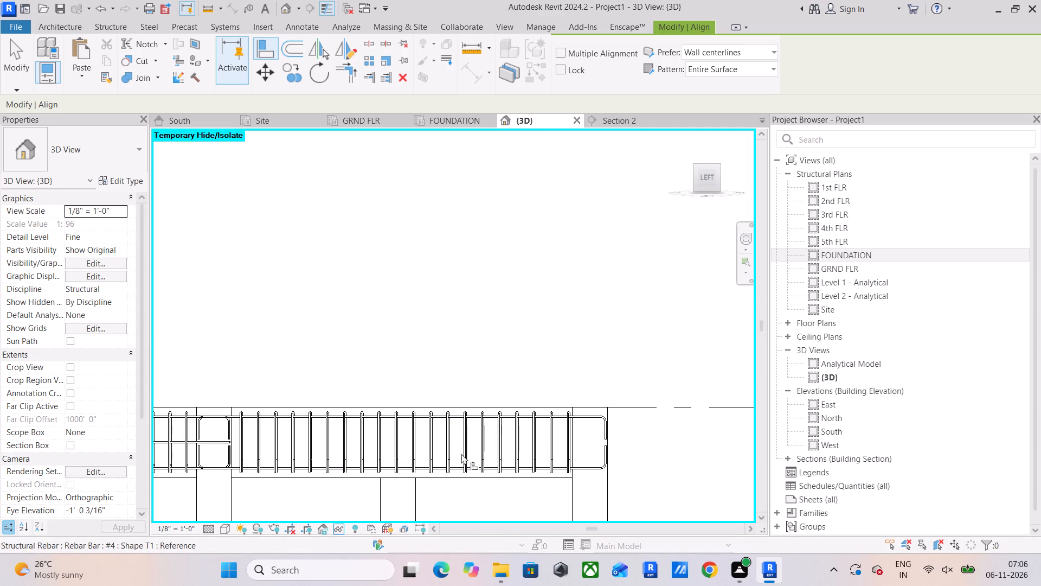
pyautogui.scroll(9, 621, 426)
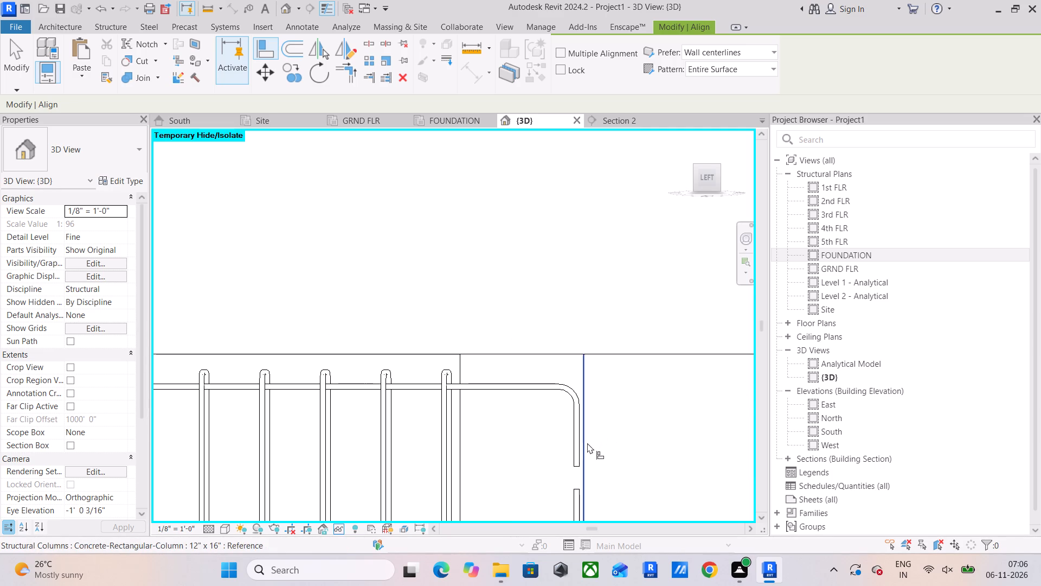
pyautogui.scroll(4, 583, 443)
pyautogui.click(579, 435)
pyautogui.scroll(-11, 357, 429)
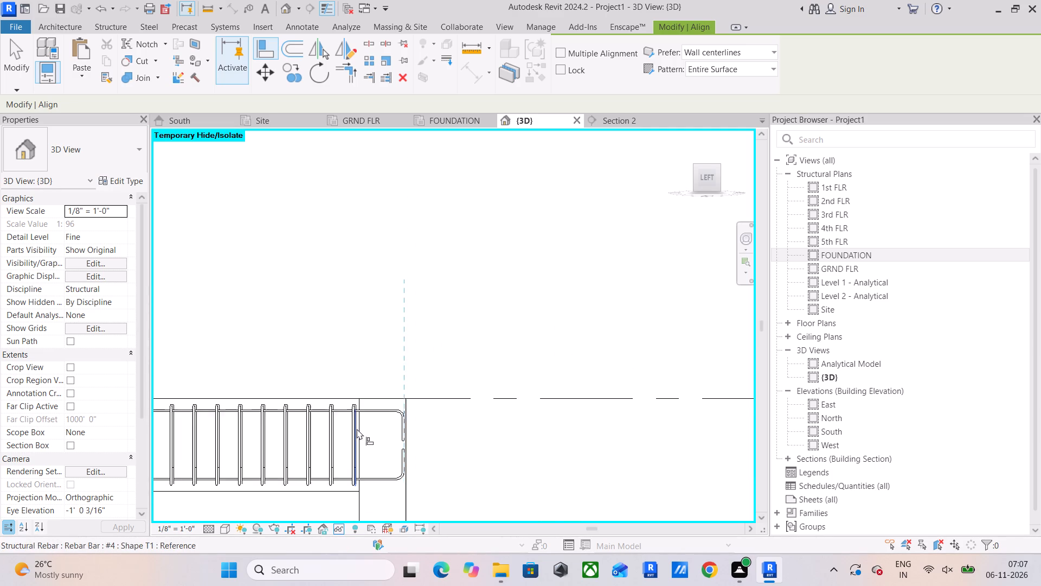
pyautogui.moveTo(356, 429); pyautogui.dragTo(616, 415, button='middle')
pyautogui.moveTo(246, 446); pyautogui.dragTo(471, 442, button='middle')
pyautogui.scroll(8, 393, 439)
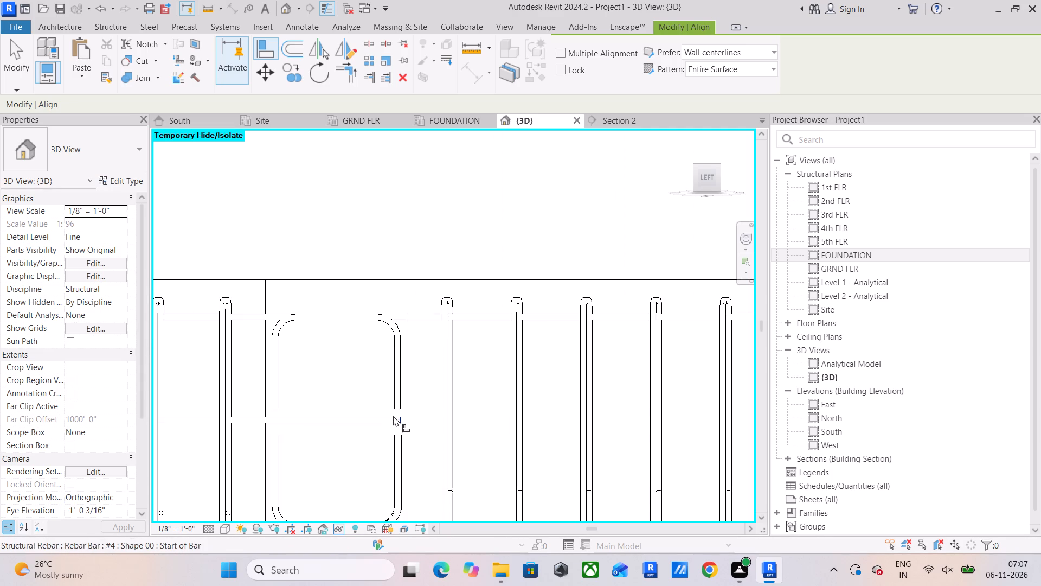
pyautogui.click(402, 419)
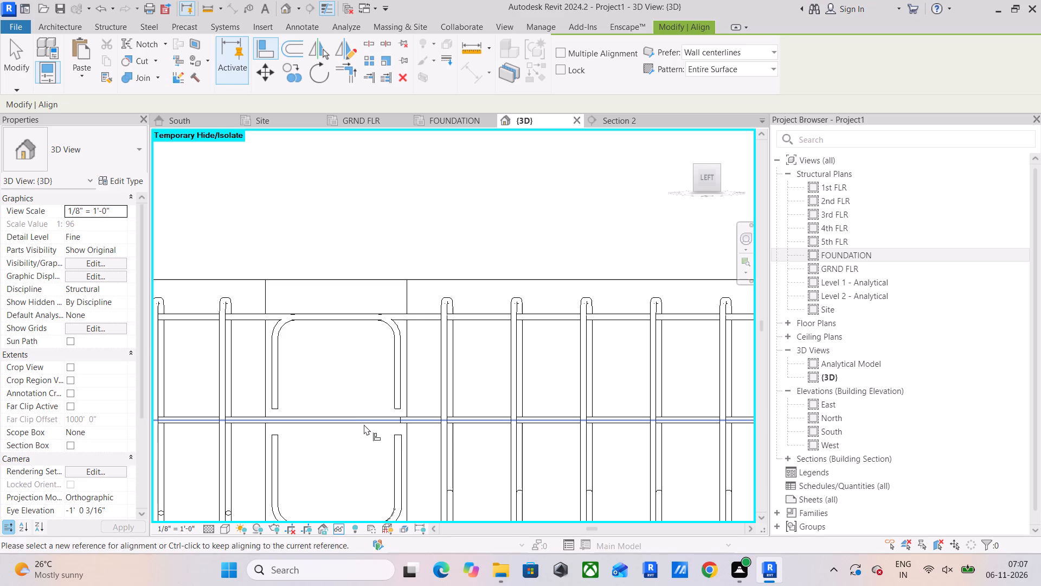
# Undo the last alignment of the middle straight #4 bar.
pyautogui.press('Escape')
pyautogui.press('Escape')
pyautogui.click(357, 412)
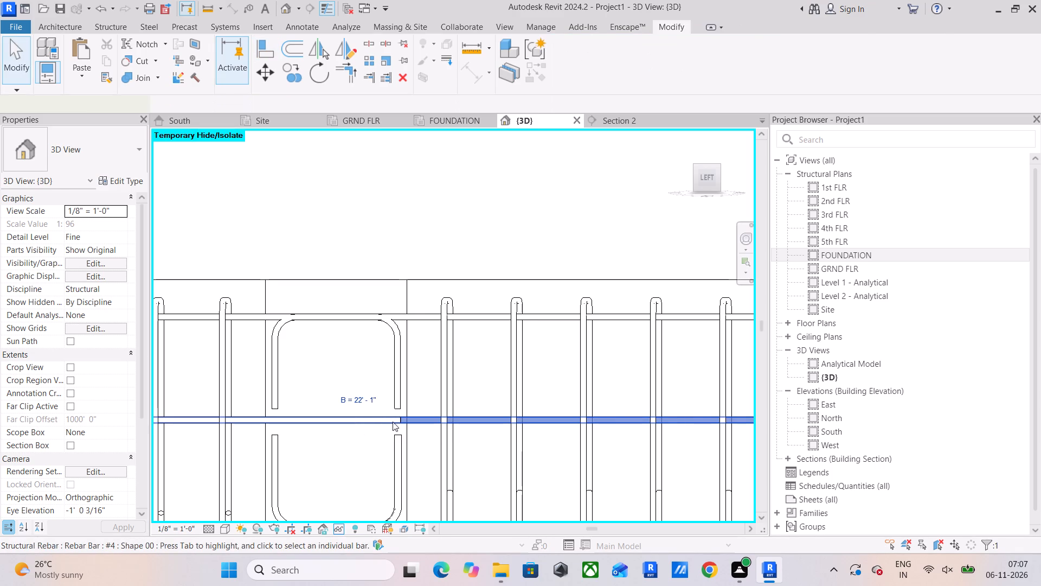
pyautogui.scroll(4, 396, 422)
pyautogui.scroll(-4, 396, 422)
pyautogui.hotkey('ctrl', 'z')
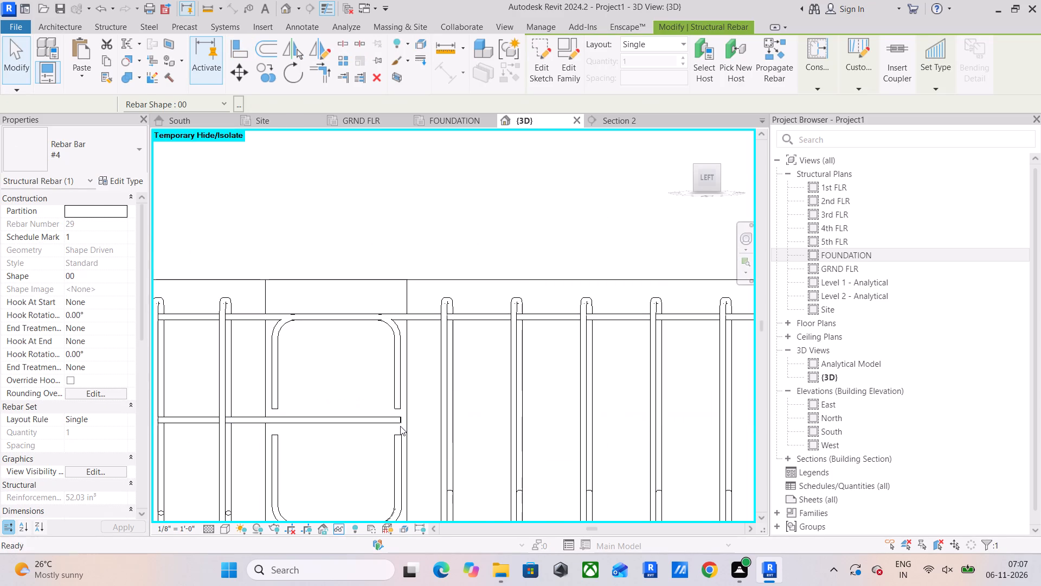
# Pull the ends of the two long middle #4 Shape 00 bars back inside the shared column, at staggered positions.
pyautogui.click(401, 423)
pyautogui.moveTo(395, 418); pyautogui.dragTo(313, 432)
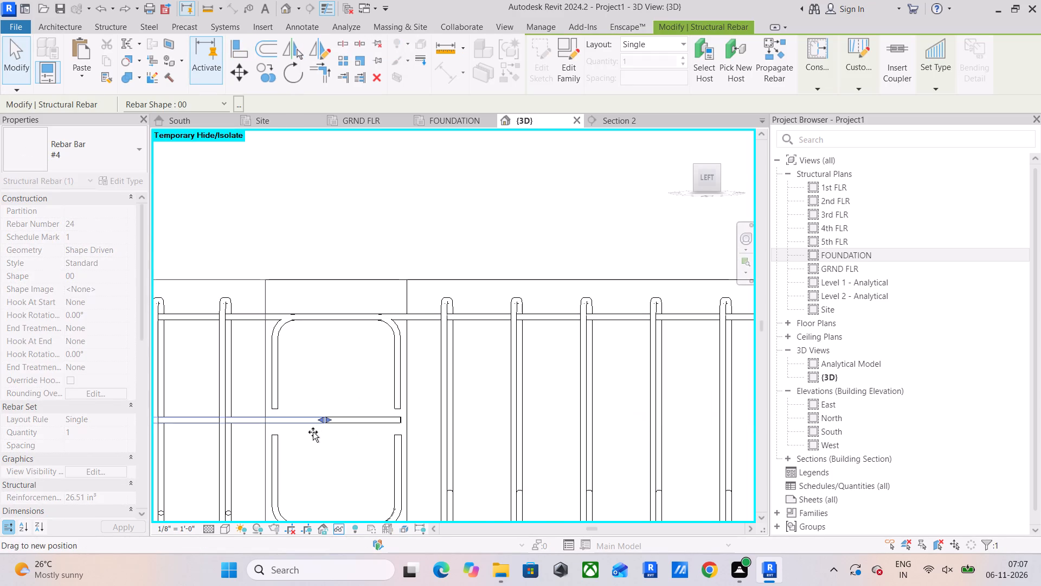
pyautogui.moveTo(313, 432); pyautogui.dragTo(312, 432)
pyautogui.click(365, 421)
pyautogui.moveTo(394, 419); pyautogui.dragTo(359, 425)
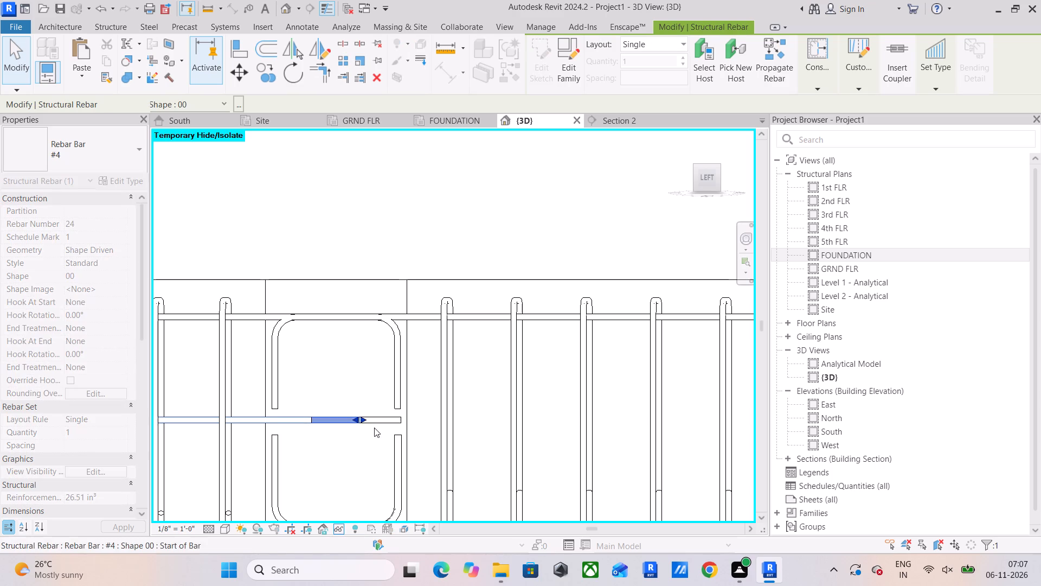
# Stretch the two short middle #4 Shape 00 bars past the shared column's face, B about 2'-4" for one and the other farther.
pyautogui.click(388, 423)
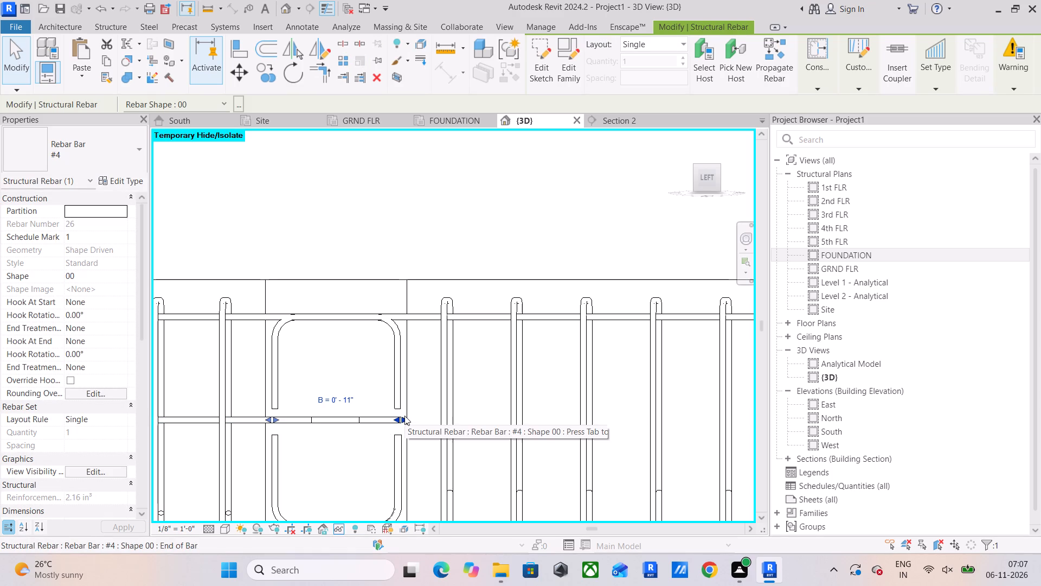
pyautogui.moveTo(404, 417); pyautogui.dragTo(607, 422)
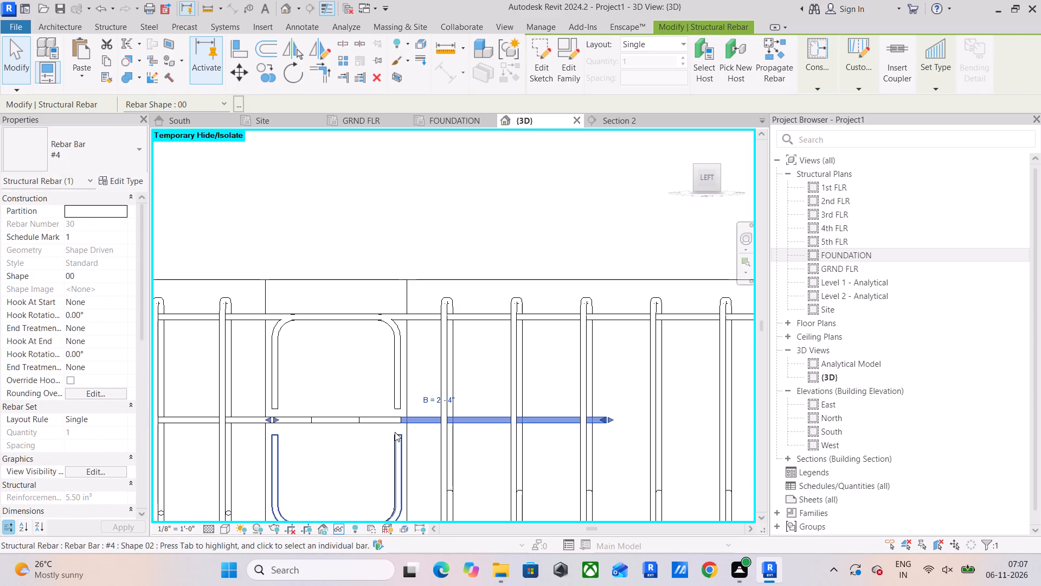
pyautogui.click(370, 436)
pyautogui.scroll(3, 389, 418)
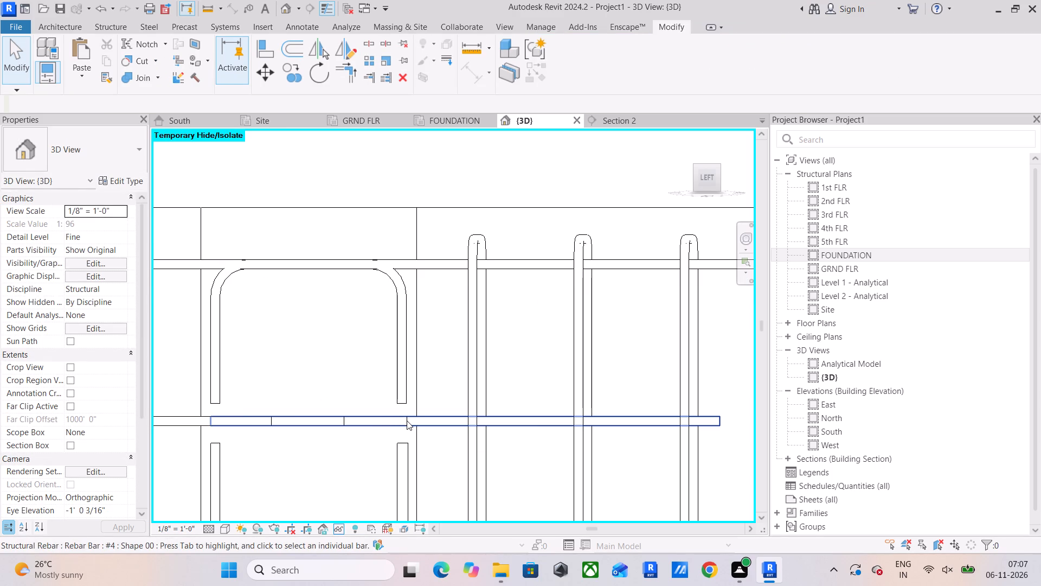
pyautogui.scroll(9, 407, 421)
pyautogui.click(407, 422)
pyautogui.scroll(-10, 407, 422)
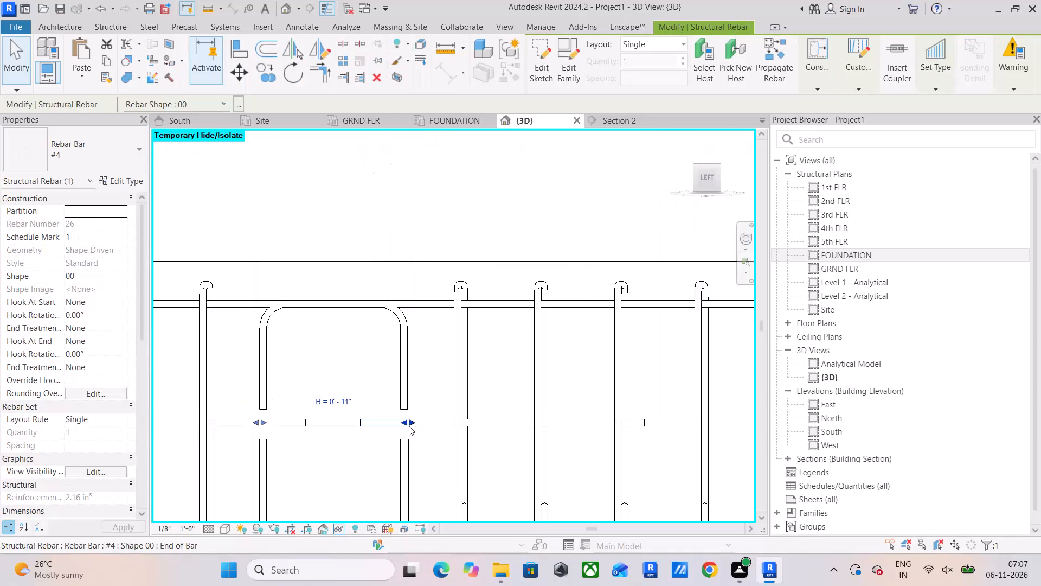
pyautogui.scroll(-5, 409, 426)
pyautogui.moveTo(416, 428); pyautogui.dragTo(641, 439)
pyautogui.click(383, 460)
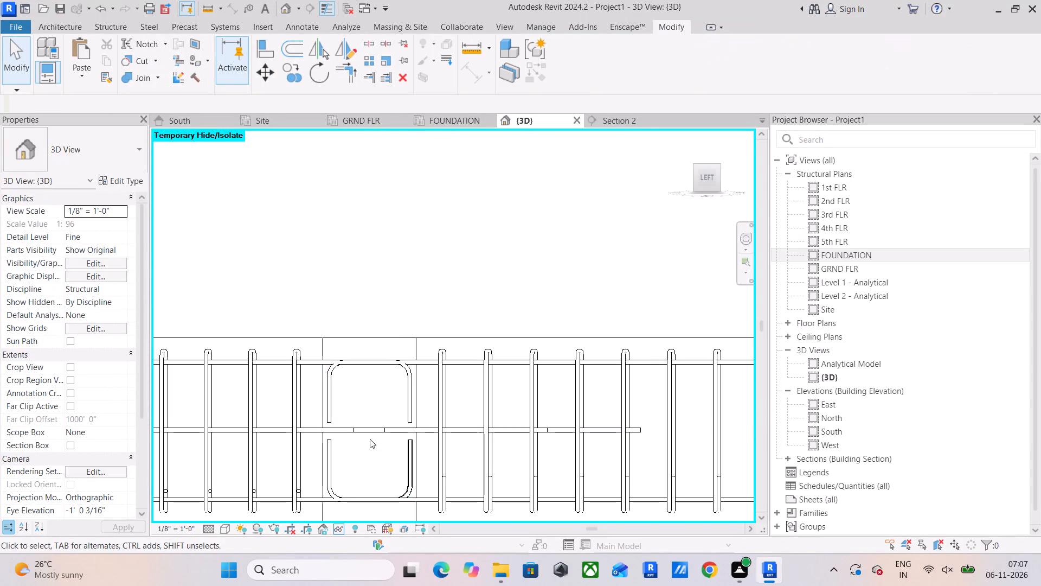
# Align the pulled-back ends of both long middle #4 bars with the outer edge of the upper hooked bar's leg in the shared column.
pyautogui.click(265, 47)
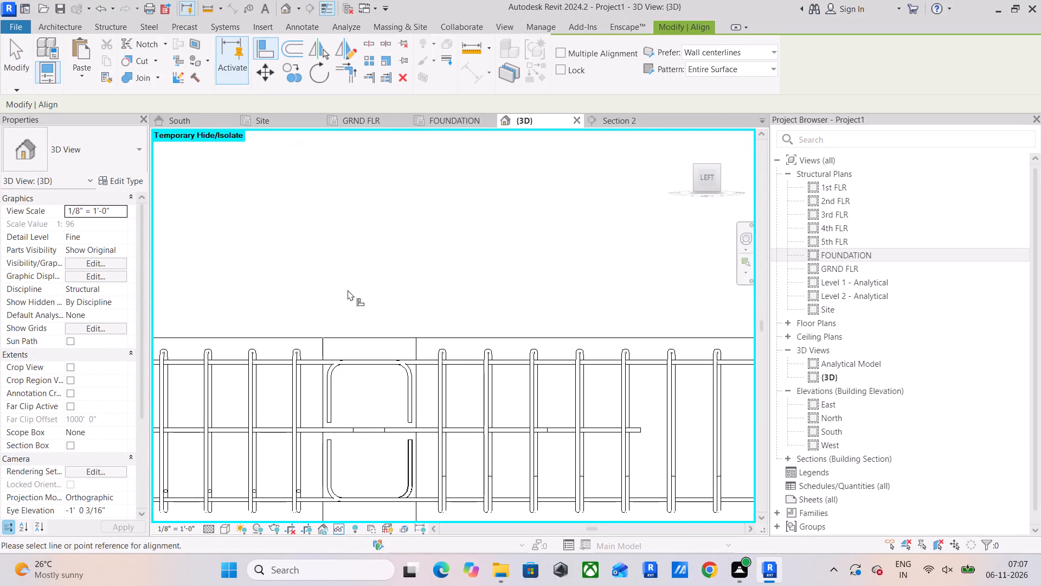
pyautogui.scroll(5, 345, 323)
pyautogui.moveTo(428, 390); pyautogui.dragTo(438, 290, button='middle')
pyautogui.moveTo(471, 417); pyautogui.dragTo(464, 372, button='middle')
pyautogui.scroll(4, 468, 381)
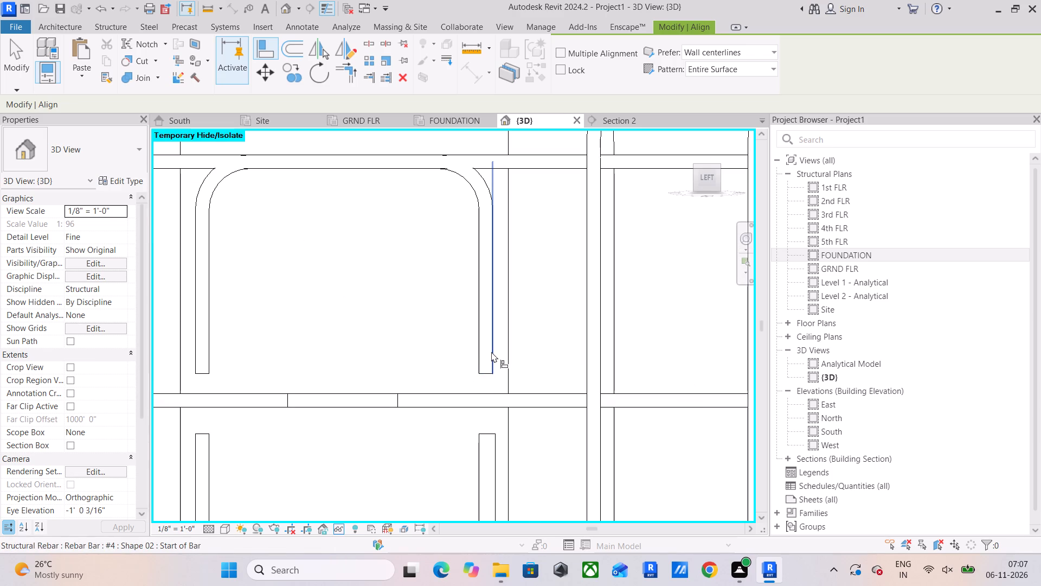
pyautogui.click(491, 352)
pyautogui.click(400, 399)
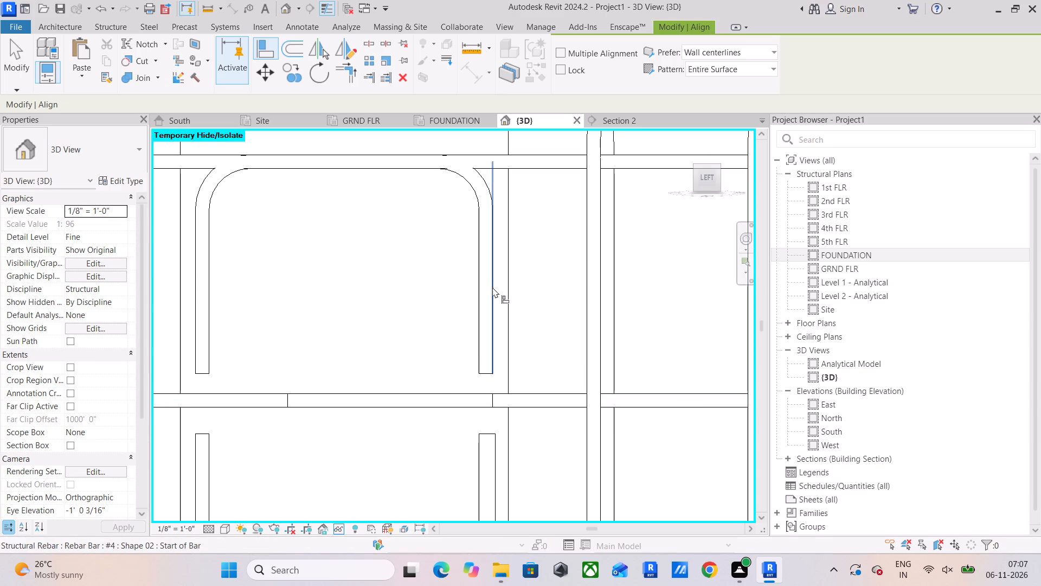
pyautogui.click(492, 287)
pyautogui.click(284, 398)
# Align the end of the farther-stretched middle #4 bar with the upper hooked bar's outer edge in the next column.
pyautogui.scroll(-3, 492, 408)
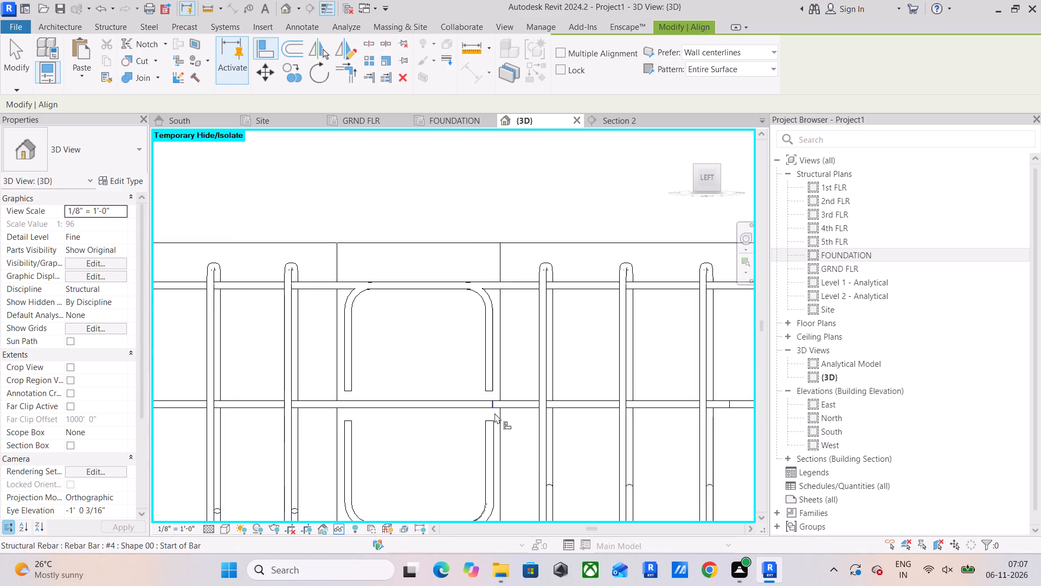
pyautogui.scroll(-10, 494, 413)
pyautogui.moveTo(557, 423); pyautogui.dragTo(304, 437, button='middle')
pyautogui.scroll(-4, 684, 423)
pyautogui.moveTo(685, 425); pyautogui.dragTo(527, 434, button='middle')
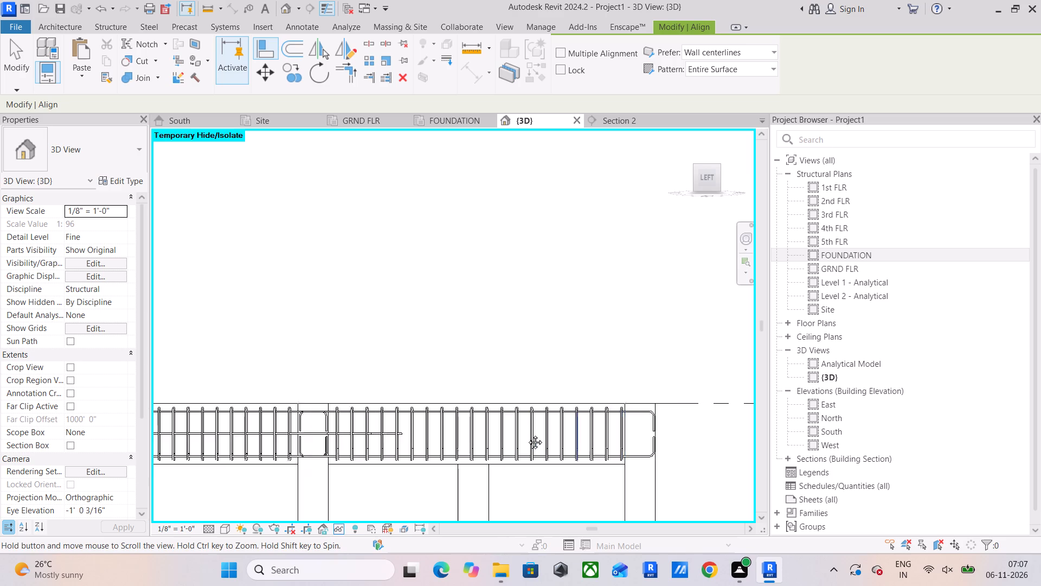
pyautogui.moveTo(527, 434); pyautogui.dragTo(500, 435, button='middle')
pyautogui.scroll(4, 616, 429)
pyautogui.scroll(4, 558, 440)
pyautogui.click(553, 414)
pyautogui.scroll(-2, 422, 446)
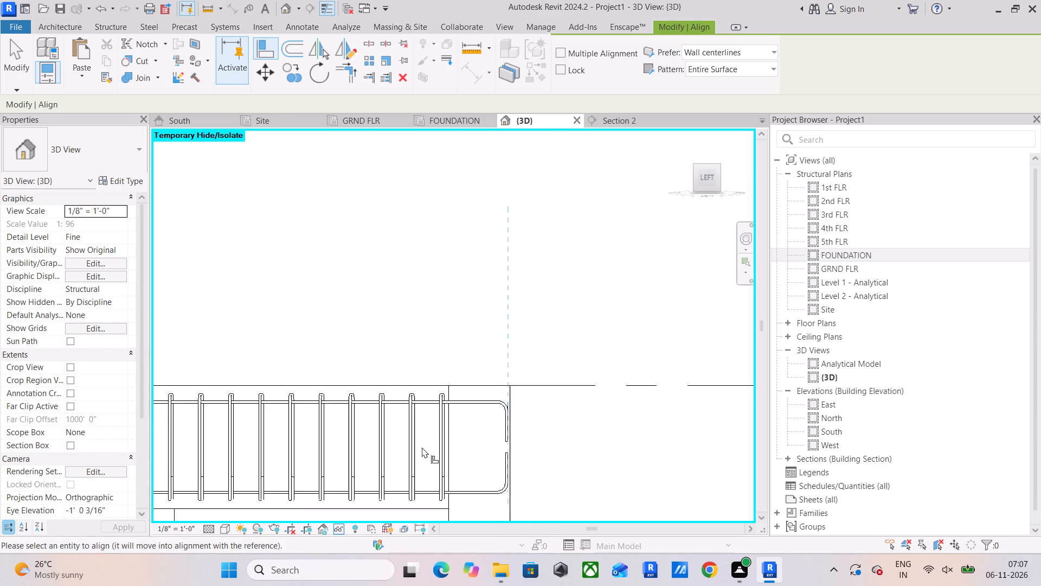
pyautogui.scroll(-6, 422, 447)
pyautogui.moveTo(458, 445); pyautogui.dragTo(672, 443, button='middle')
pyautogui.scroll(8, 419, 464)
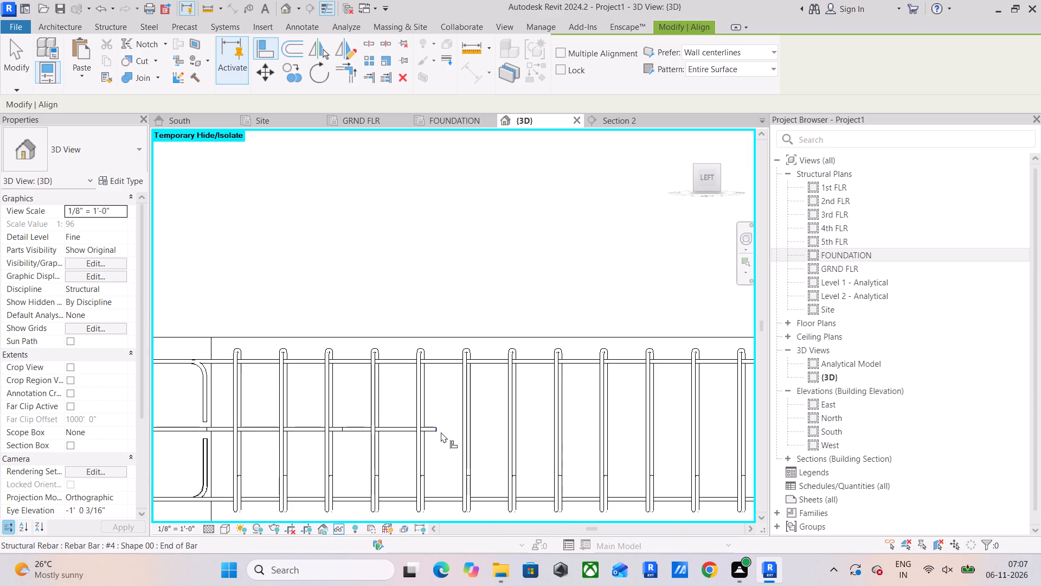
pyautogui.click(442, 432)
# Align the second stretched middle #4 bar's end with the upper hooked bar's edge in the next column, using the Hidden Line visual style.
pyautogui.scroll(-9, 487, 443)
pyautogui.moveTo(564, 461); pyautogui.dragTo(462, 466, button='middle')
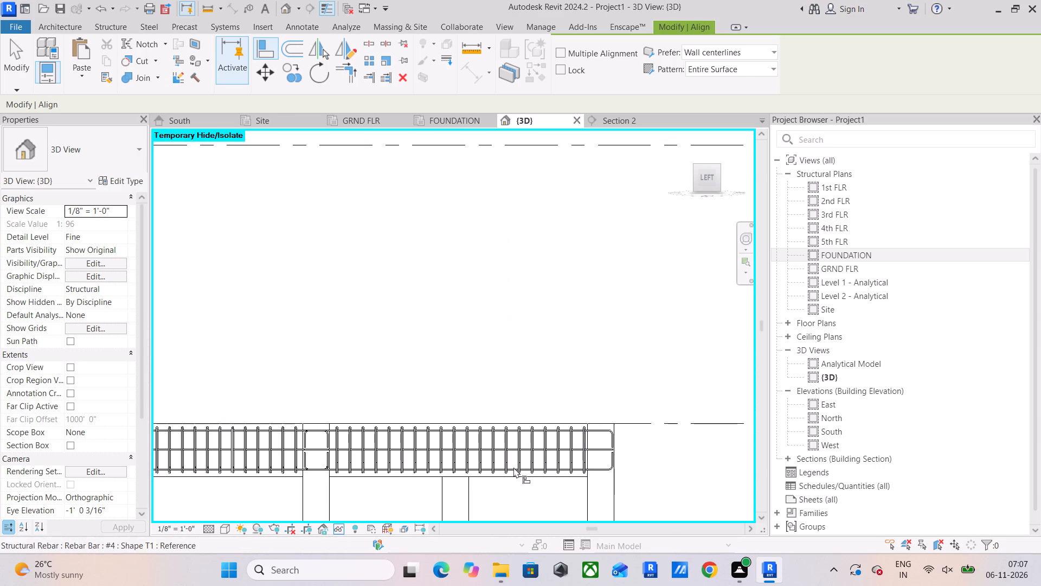
pyautogui.scroll(8, 606, 445)
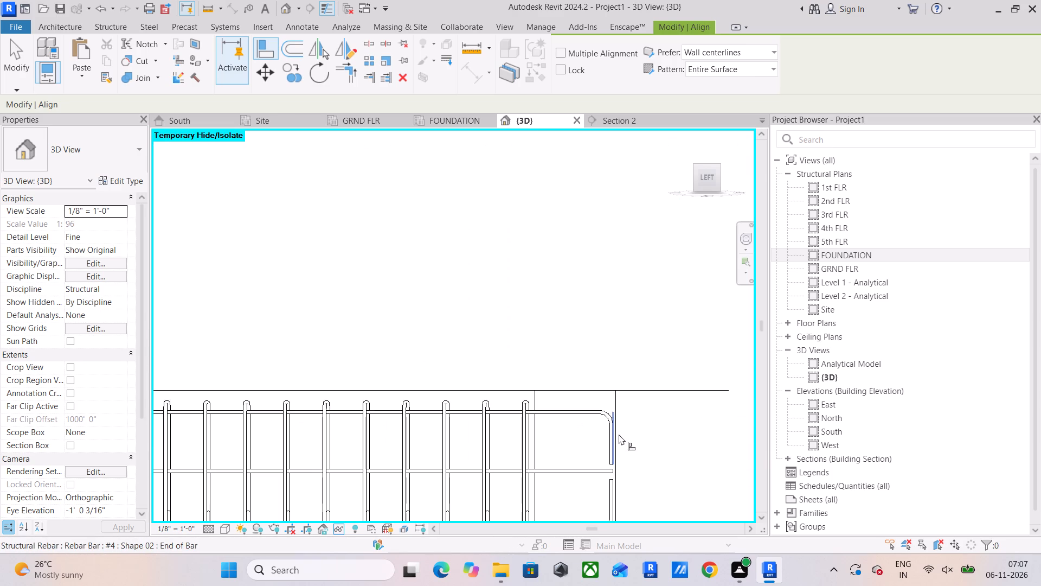
pyautogui.click(619, 434)
pyautogui.scroll(-6, 475, 450)
pyautogui.moveTo(475, 450); pyautogui.dragTo(607, 451, button='middle')
pyautogui.scroll(4, 337, 475)
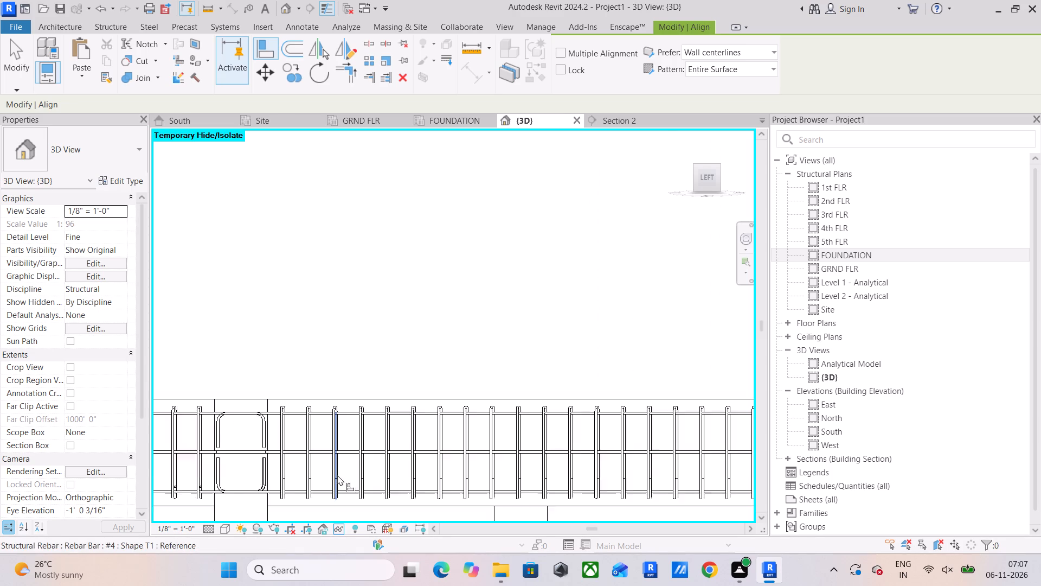
pyautogui.scroll(5, 223, 452)
pyautogui.scroll(3, 294, 439)
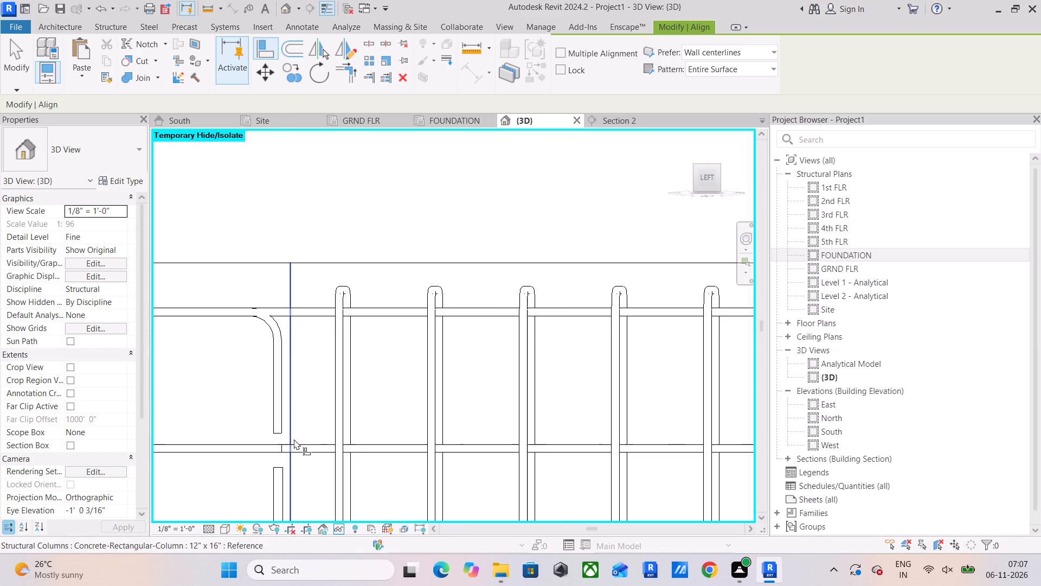
pyautogui.scroll(-4, 303, 451)
pyautogui.scroll(-3, 516, 461)
pyautogui.moveTo(517, 462); pyautogui.dragTo(499, 468, button='middle')
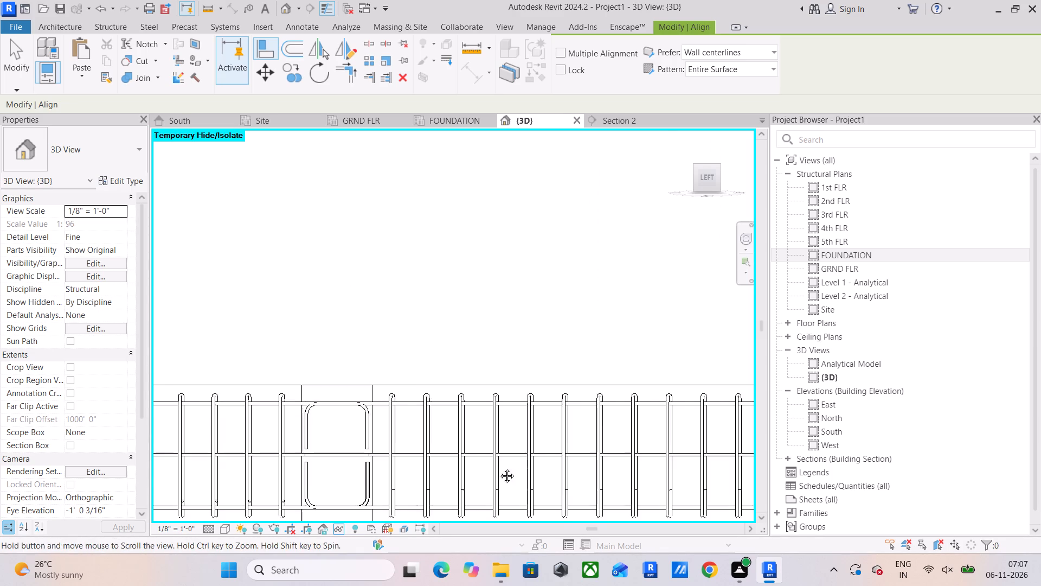
pyautogui.moveTo(499, 468); pyautogui.dragTo(410, 474, button='middle')
pyautogui.scroll(2, 197, 464)
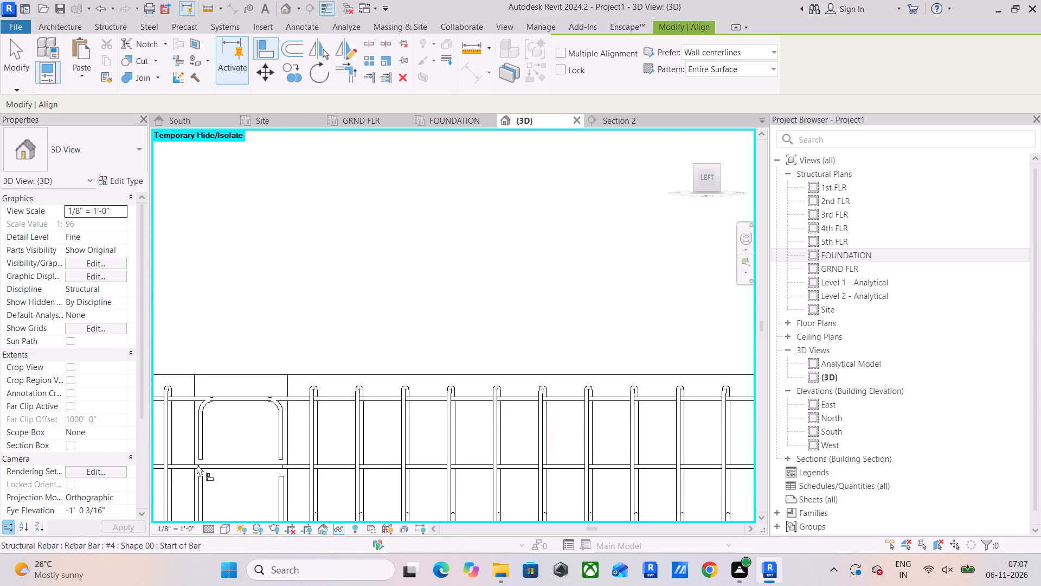
pyautogui.scroll(6, 197, 464)
pyautogui.moveTo(288, 485); pyautogui.dragTo(380, 458, button='middle')
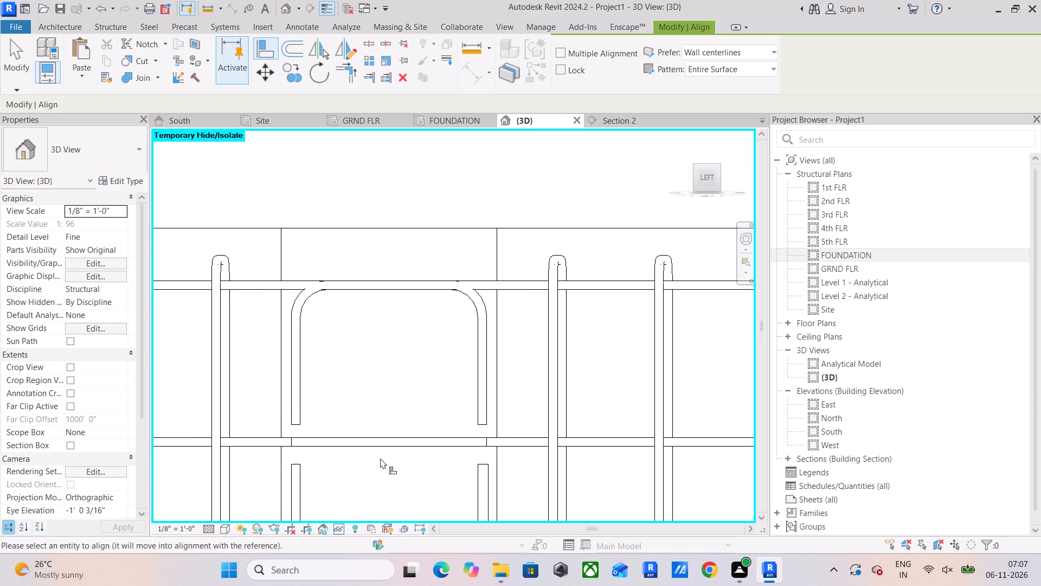
pyautogui.scroll(-4, 574, 445)
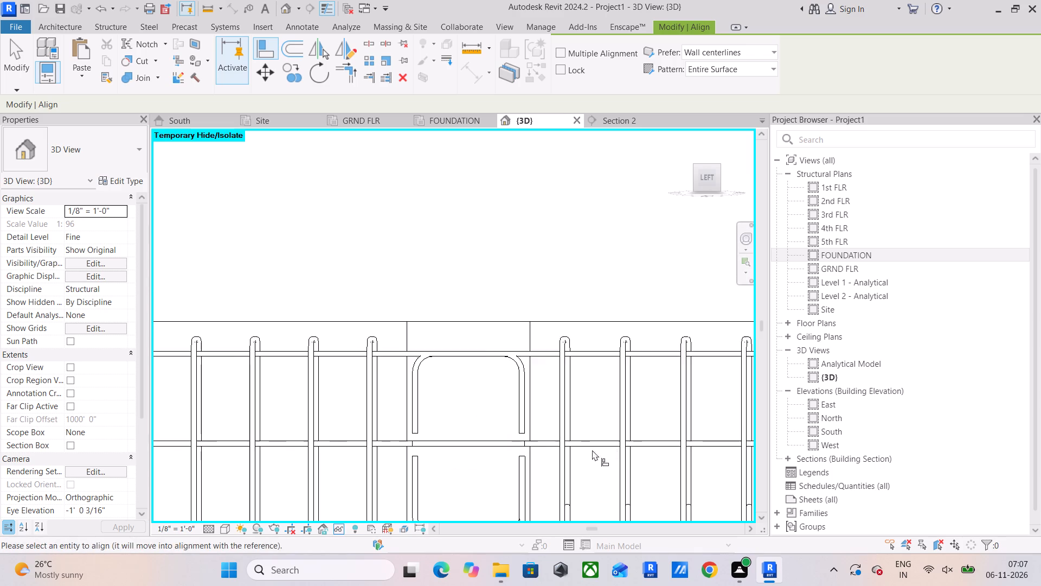
pyautogui.moveTo(616, 451); pyautogui.dragTo(365, 462, button='middle')
pyautogui.click(228, 531)
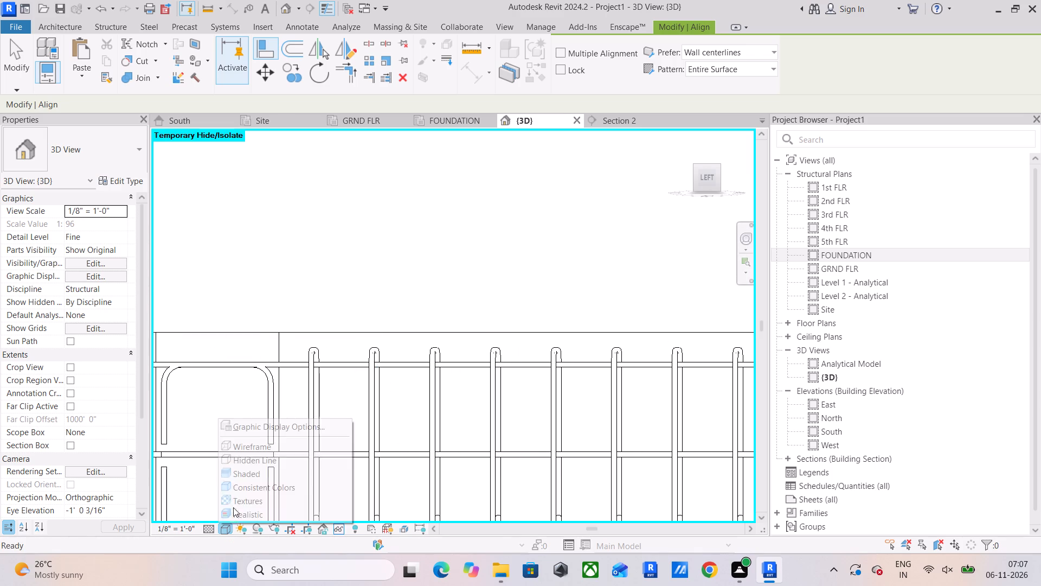
pyautogui.click(260, 461)
pyautogui.scroll(-3, 467, 441)
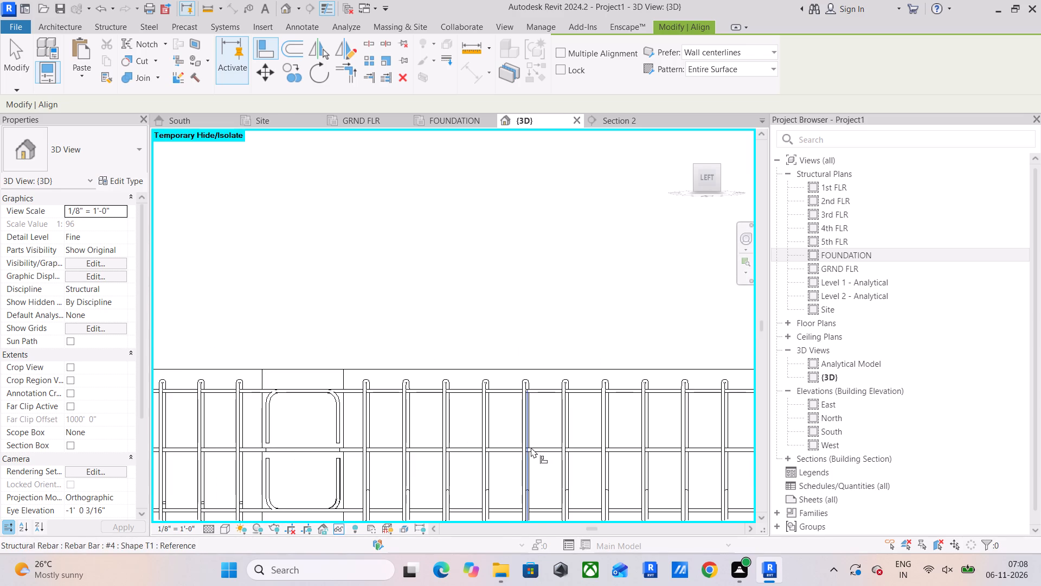
pyautogui.moveTo(531, 447); pyautogui.dragTo(465, 473, button='middle')
pyautogui.scroll(-1, 476, 468)
pyautogui.scroll(4, 432, 481)
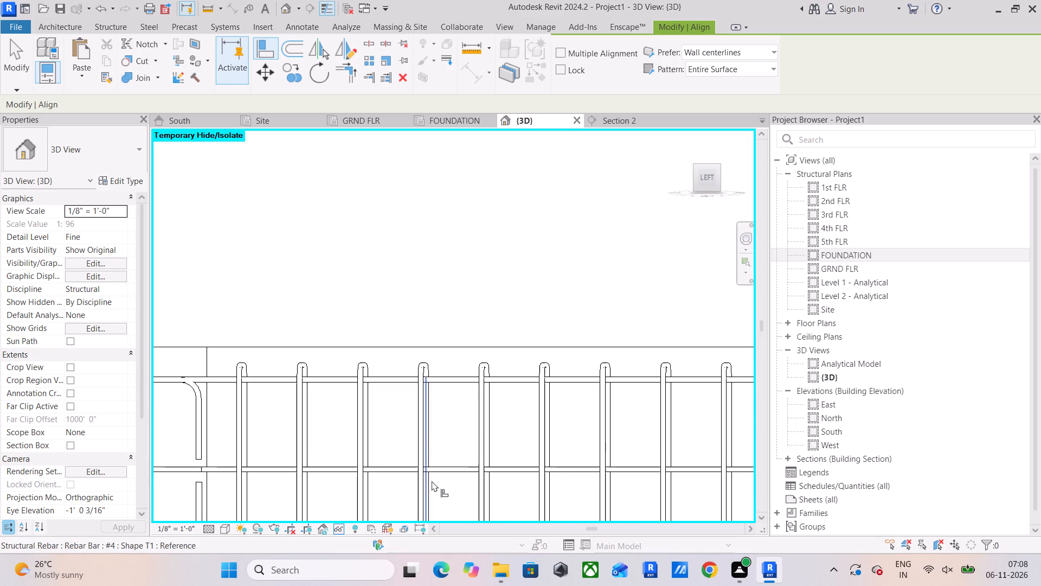
pyautogui.click(382, 470)
pyautogui.scroll(-10, 429, 473)
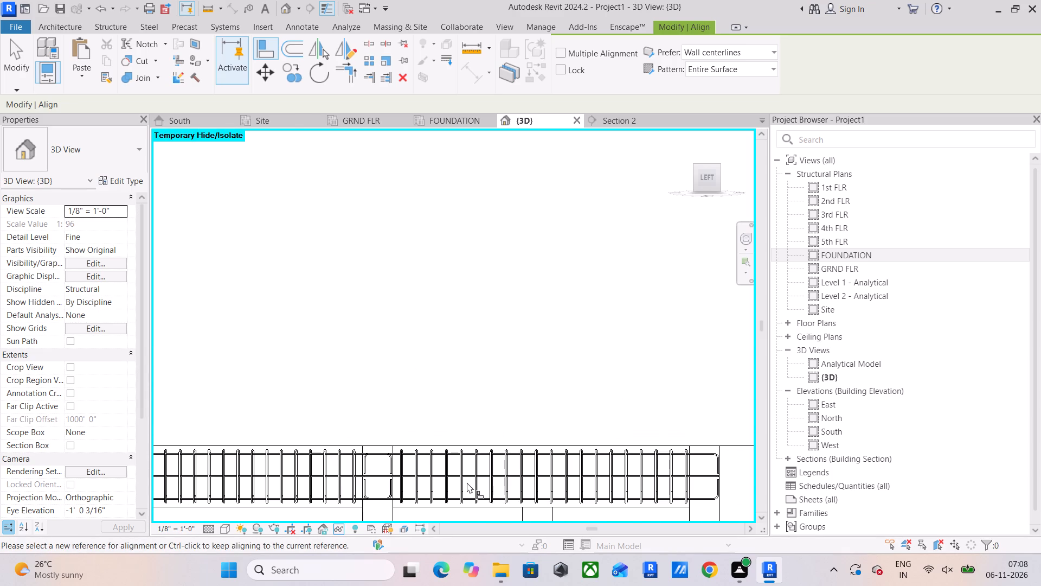
pyautogui.click(23, 69)
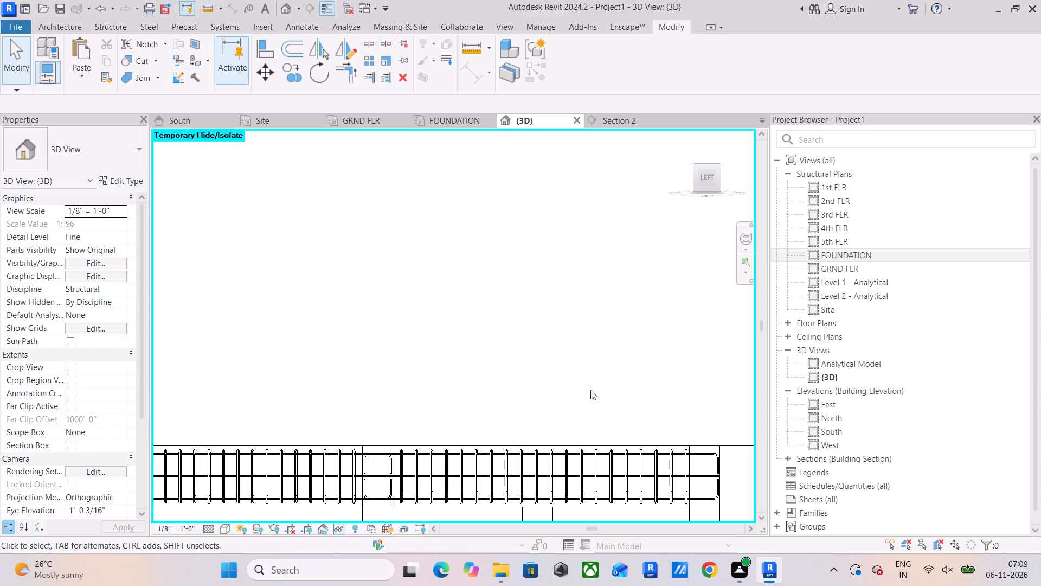
# Examine the aligned bars along the reinforced beam line and the beams of the frame that still have no rebar.
pyautogui.moveTo(589, 386); pyautogui.dragTo(527, 268, button='middle')
pyautogui.scroll(3, 319, 371)
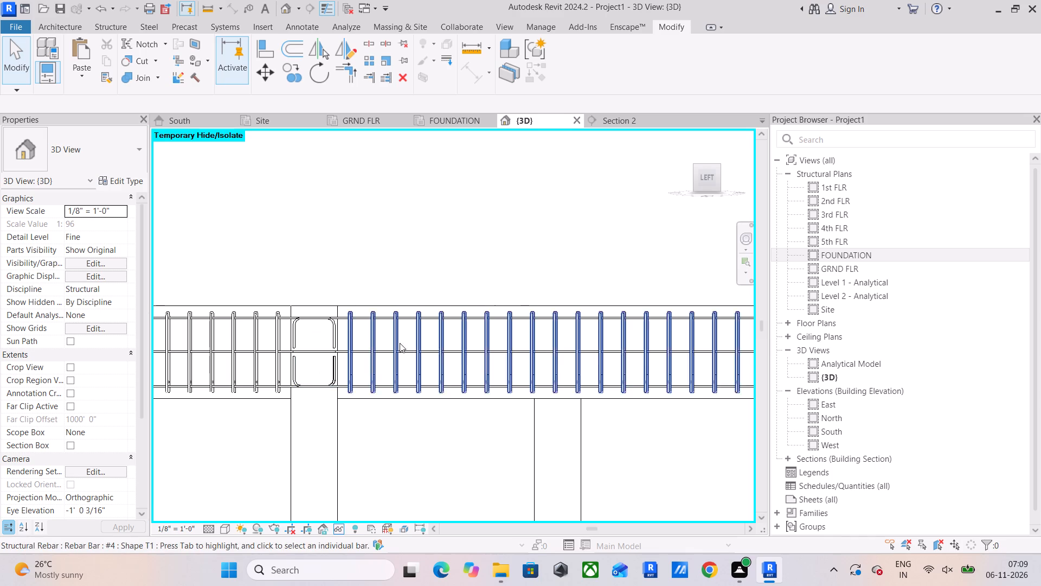
pyautogui.scroll(-4, 400, 343)
pyautogui.moveTo(412, 366); pyautogui.dragTo(467, 335, button='middle')
pyautogui.scroll(-4, 468, 335)
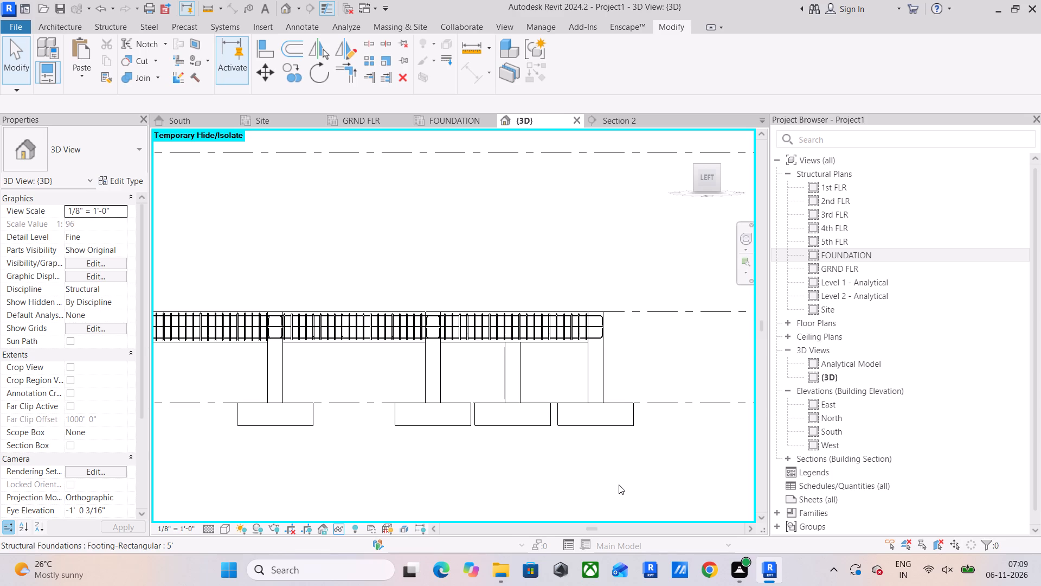
pyautogui.scroll(-3, 605, 492)
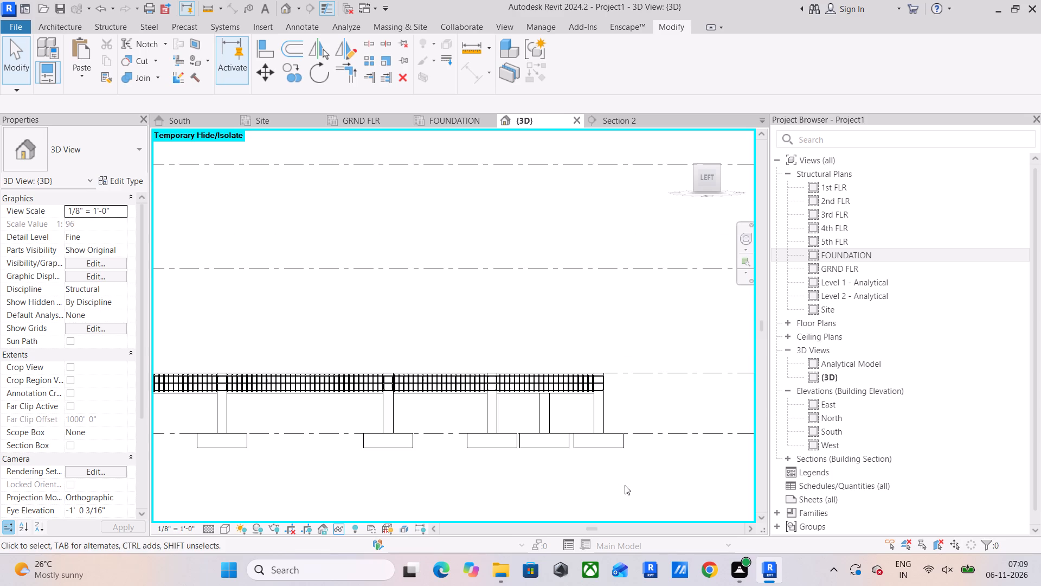
pyautogui.keyDown('shift'); pyautogui.moveTo(644, 405); pyautogui.dragTo(544, 449, button='middle'); pyautogui.keyUp('shift')
pyautogui.moveTo(454, 469); pyautogui.dragTo(520, 382, button='middle')
pyautogui.keyDown('shift'); pyautogui.moveTo(509, 383); pyautogui.dragTo(413, 409, button='middle'); pyautogui.keyUp('shift')
pyautogui.moveTo(406, 411); pyautogui.dragTo(648, 364, button='middle')
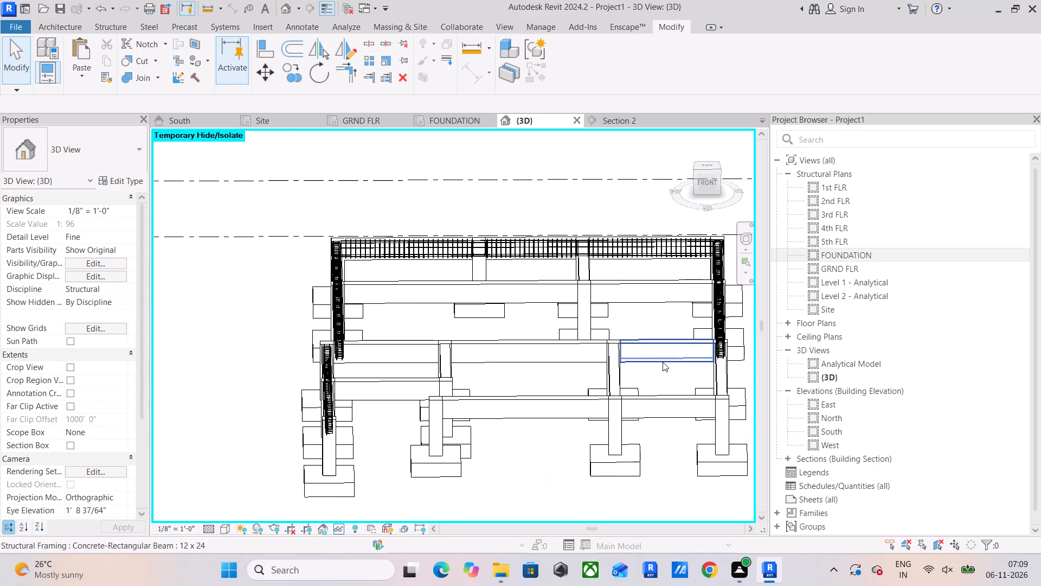
pyautogui.scroll(5, 382, 370)
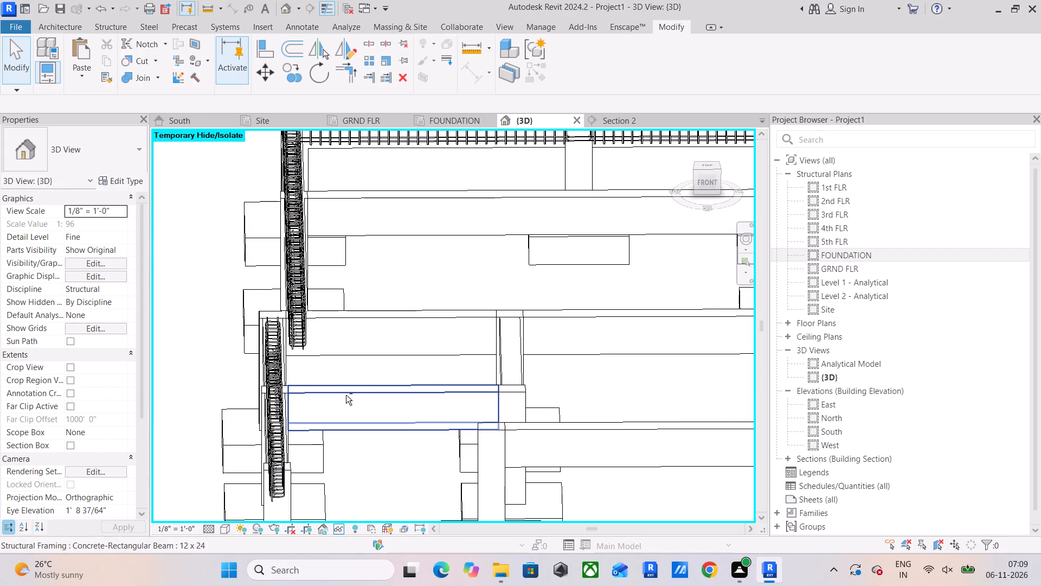
pyautogui.keyDown('shift'); pyautogui.moveTo(345, 384); pyautogui.dragTo(301, 390, button='middle'); pyautogui.keyUp('shift')
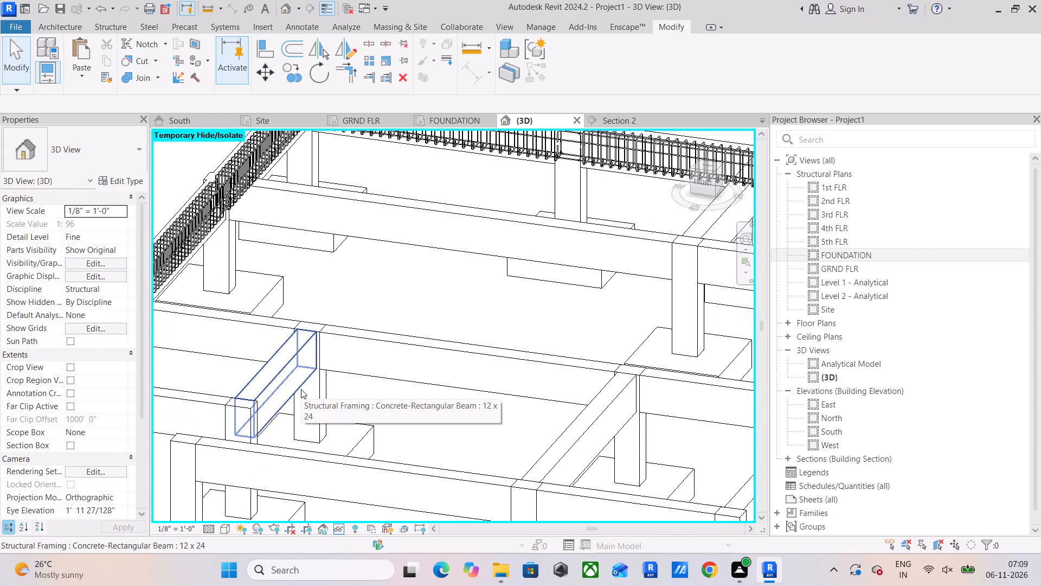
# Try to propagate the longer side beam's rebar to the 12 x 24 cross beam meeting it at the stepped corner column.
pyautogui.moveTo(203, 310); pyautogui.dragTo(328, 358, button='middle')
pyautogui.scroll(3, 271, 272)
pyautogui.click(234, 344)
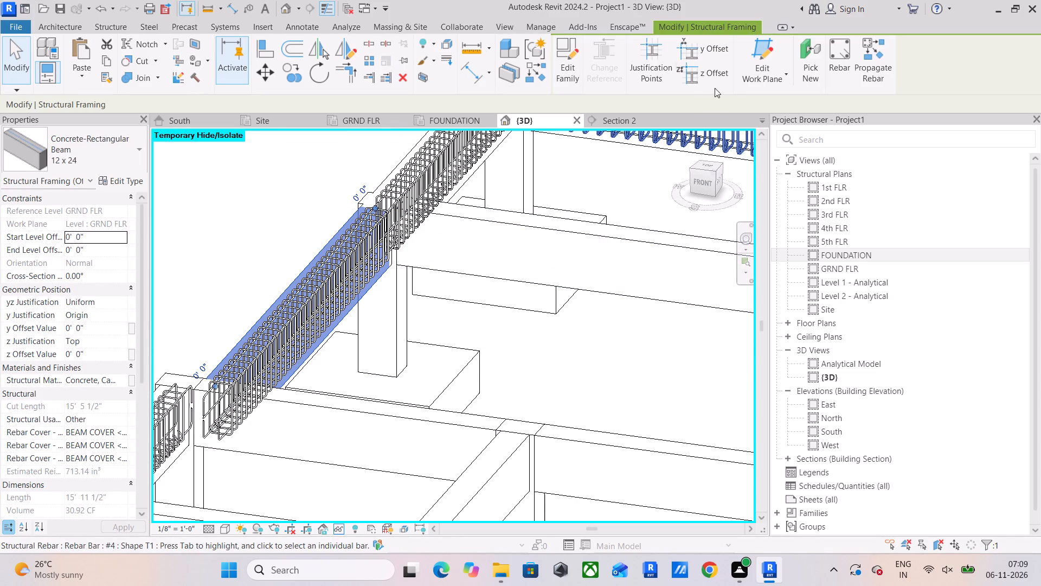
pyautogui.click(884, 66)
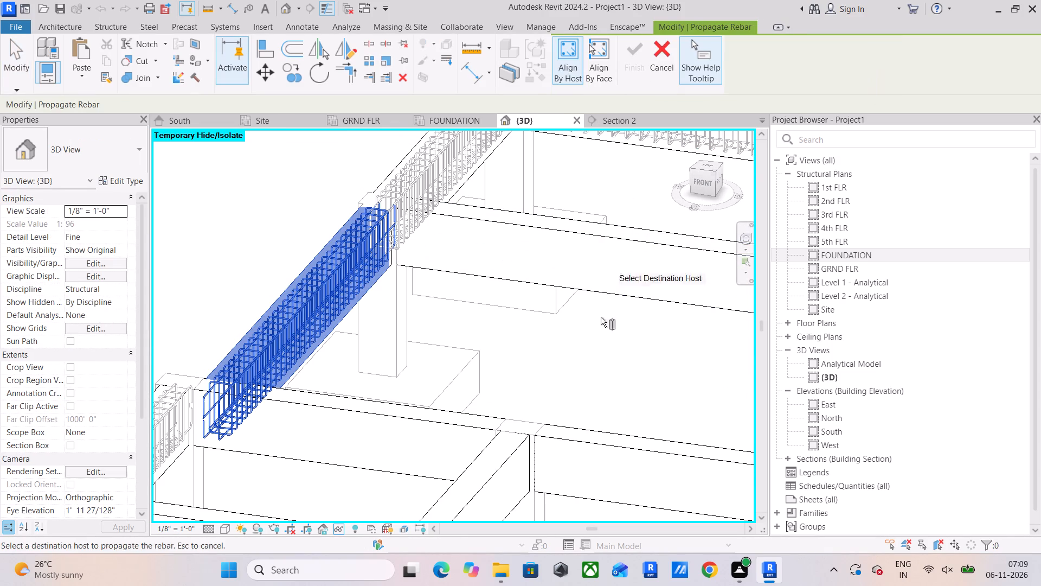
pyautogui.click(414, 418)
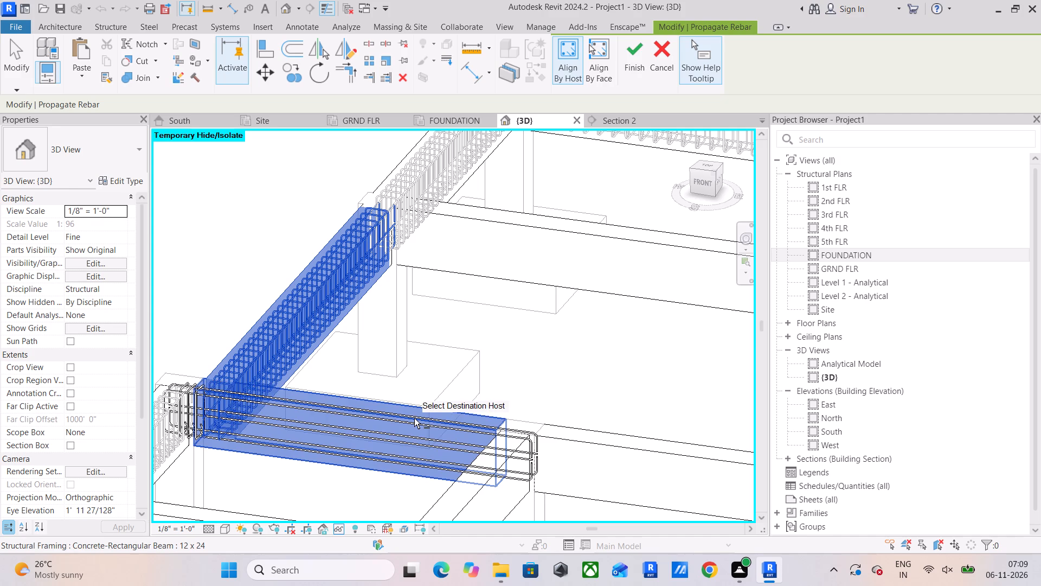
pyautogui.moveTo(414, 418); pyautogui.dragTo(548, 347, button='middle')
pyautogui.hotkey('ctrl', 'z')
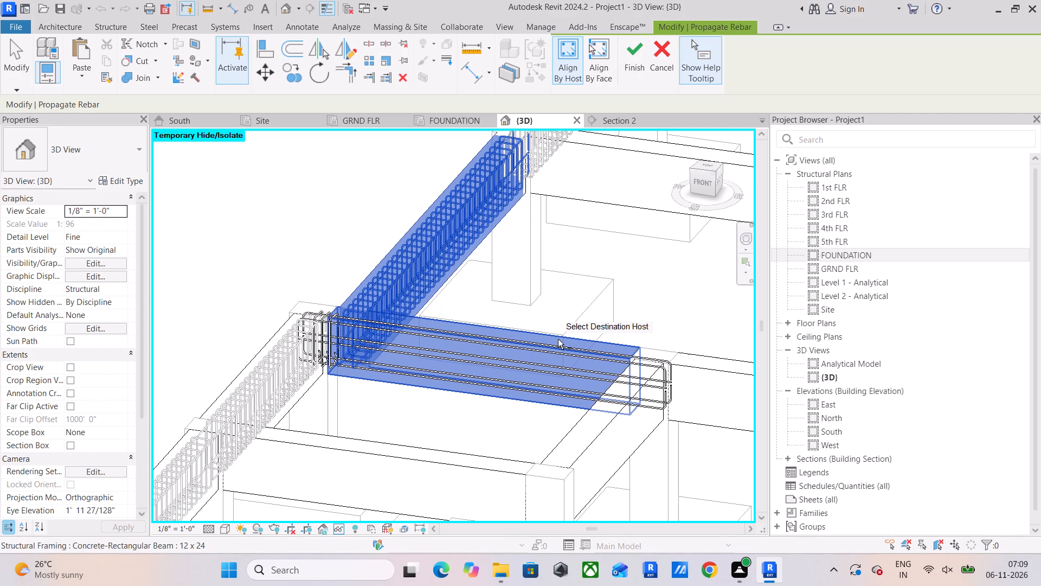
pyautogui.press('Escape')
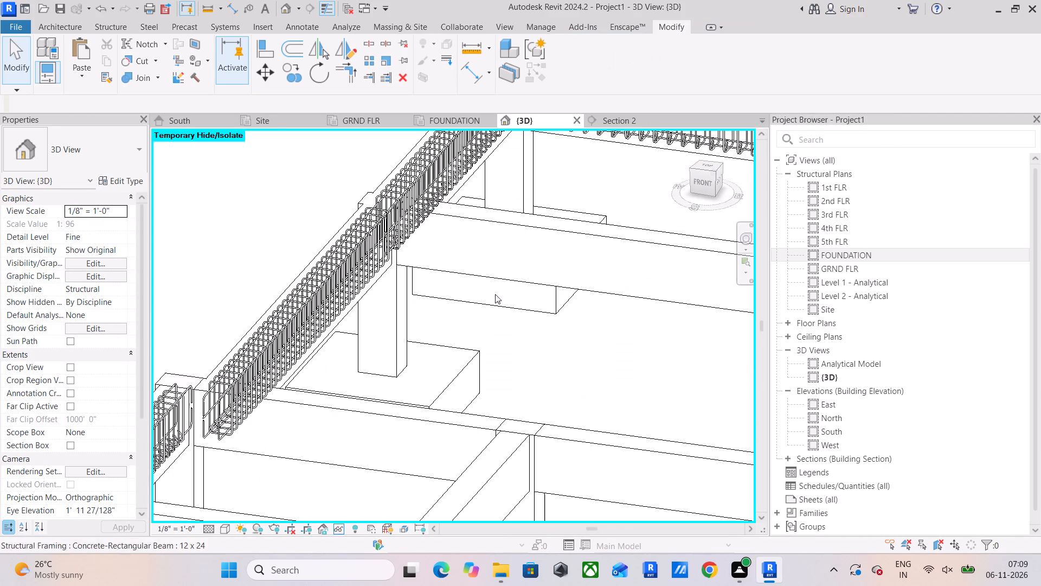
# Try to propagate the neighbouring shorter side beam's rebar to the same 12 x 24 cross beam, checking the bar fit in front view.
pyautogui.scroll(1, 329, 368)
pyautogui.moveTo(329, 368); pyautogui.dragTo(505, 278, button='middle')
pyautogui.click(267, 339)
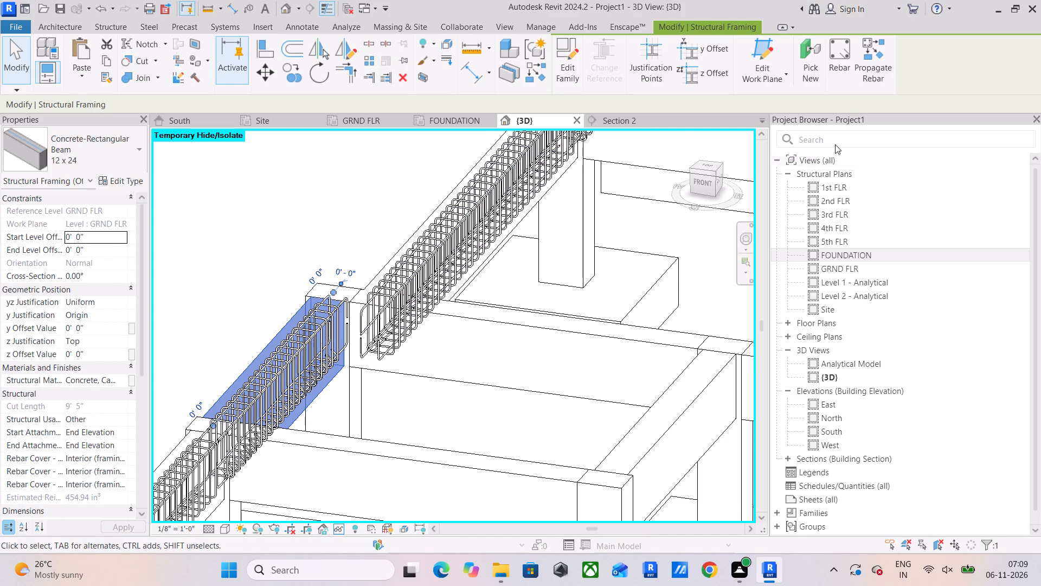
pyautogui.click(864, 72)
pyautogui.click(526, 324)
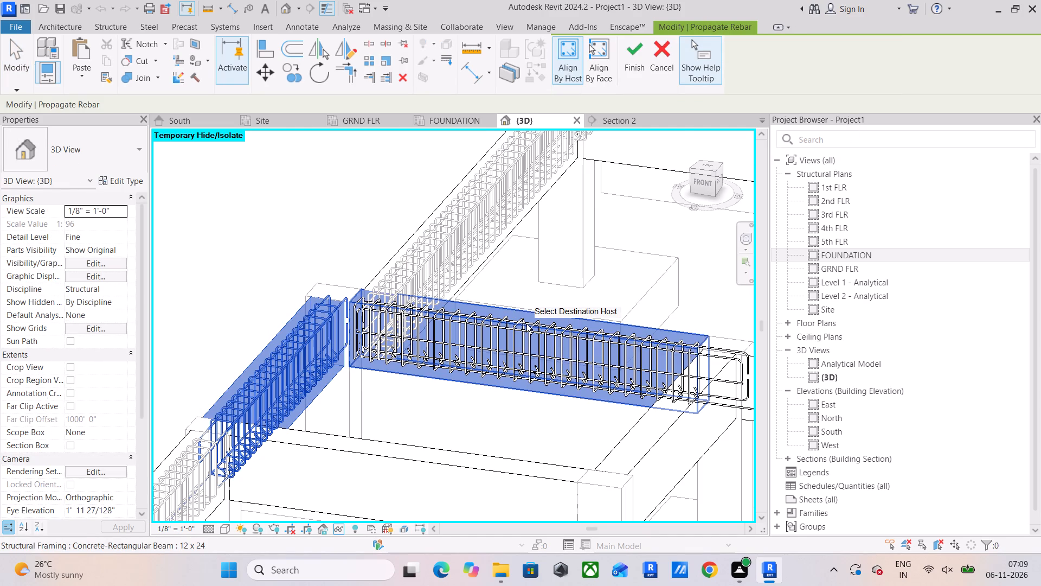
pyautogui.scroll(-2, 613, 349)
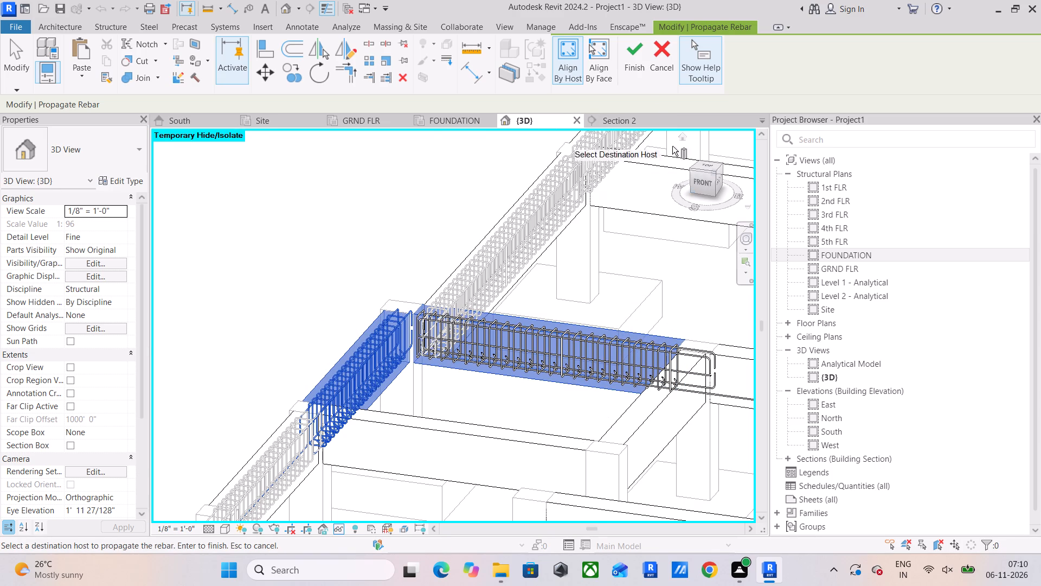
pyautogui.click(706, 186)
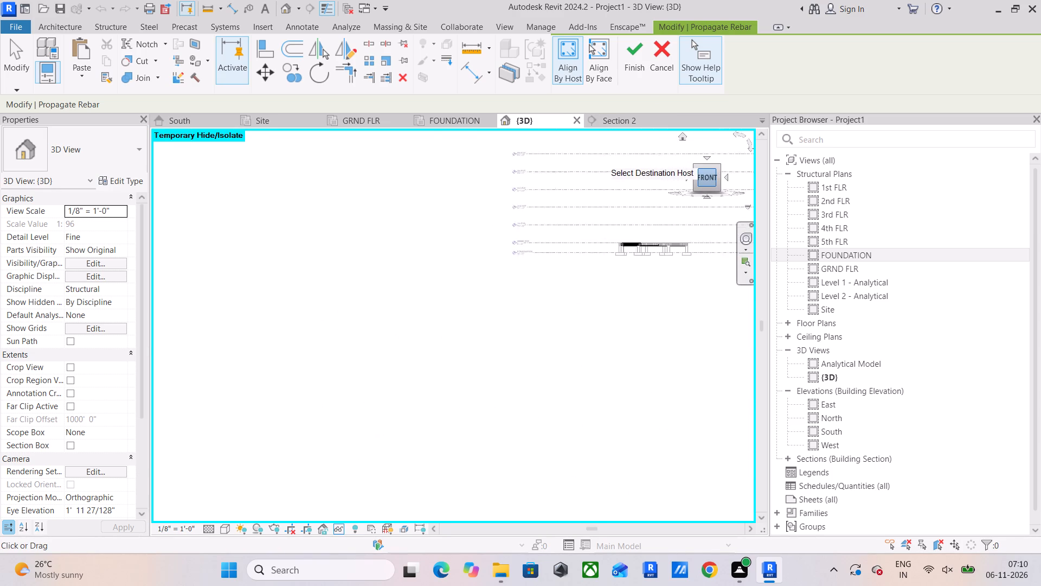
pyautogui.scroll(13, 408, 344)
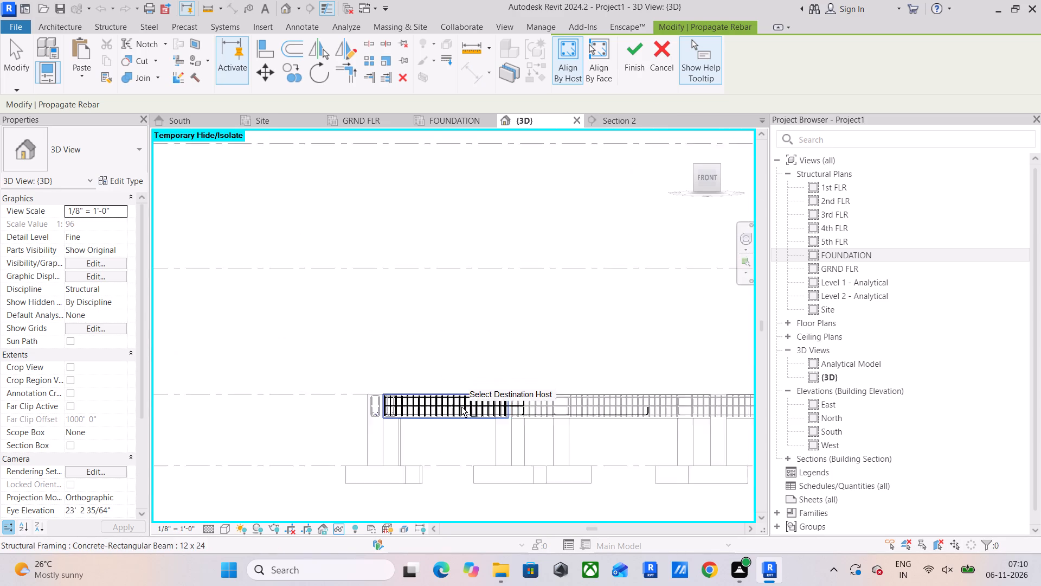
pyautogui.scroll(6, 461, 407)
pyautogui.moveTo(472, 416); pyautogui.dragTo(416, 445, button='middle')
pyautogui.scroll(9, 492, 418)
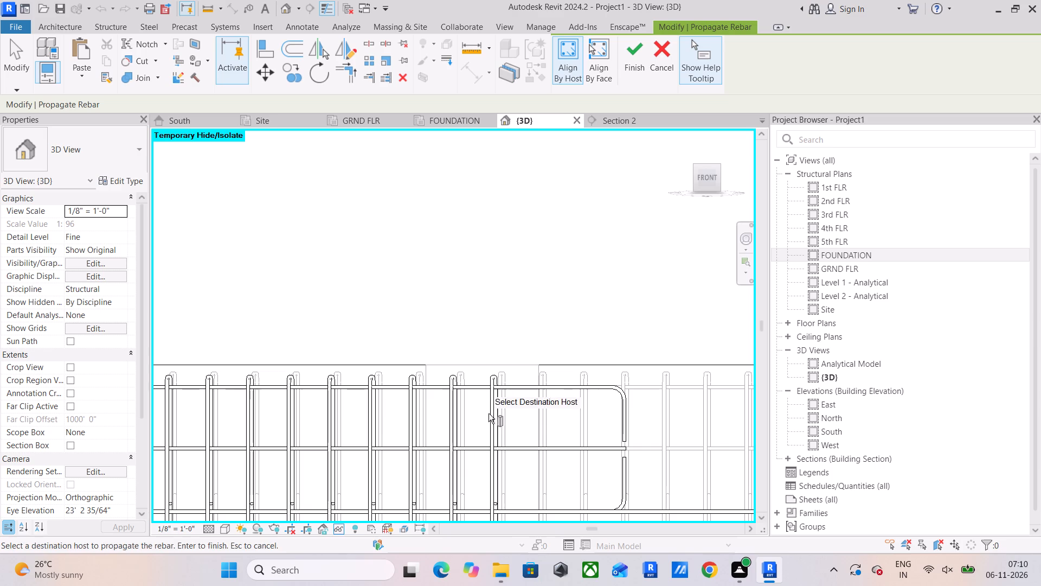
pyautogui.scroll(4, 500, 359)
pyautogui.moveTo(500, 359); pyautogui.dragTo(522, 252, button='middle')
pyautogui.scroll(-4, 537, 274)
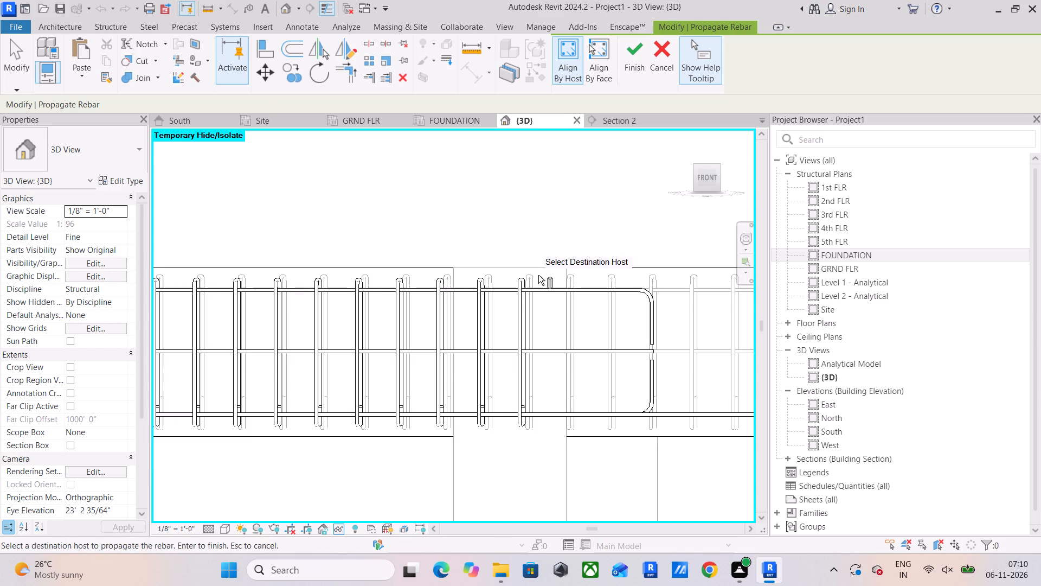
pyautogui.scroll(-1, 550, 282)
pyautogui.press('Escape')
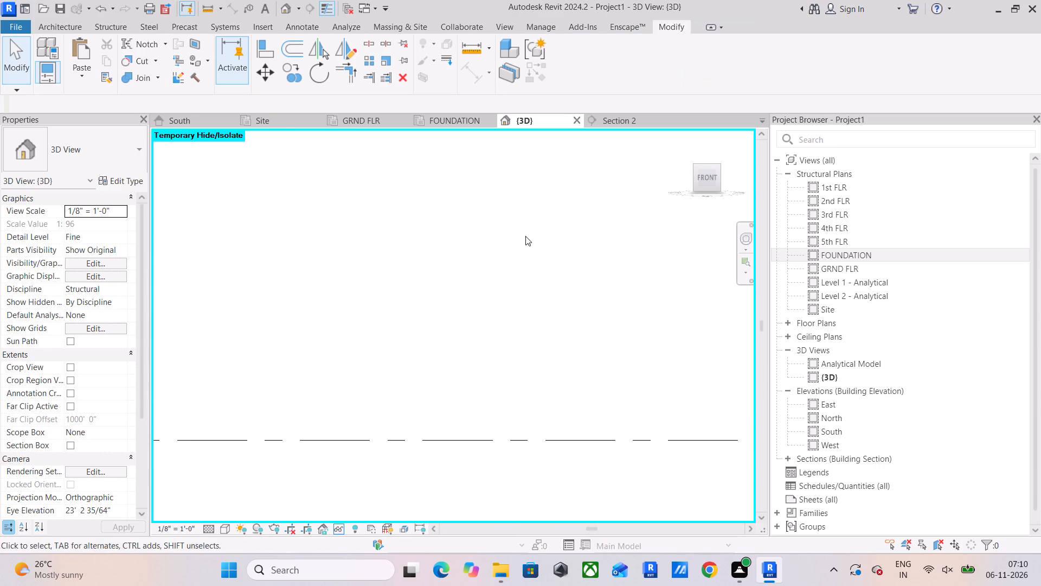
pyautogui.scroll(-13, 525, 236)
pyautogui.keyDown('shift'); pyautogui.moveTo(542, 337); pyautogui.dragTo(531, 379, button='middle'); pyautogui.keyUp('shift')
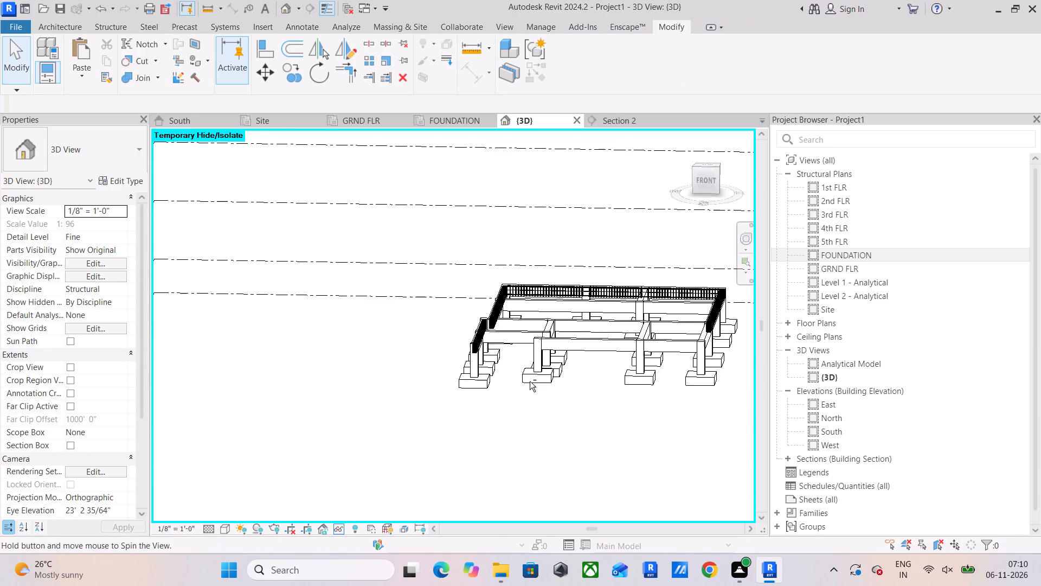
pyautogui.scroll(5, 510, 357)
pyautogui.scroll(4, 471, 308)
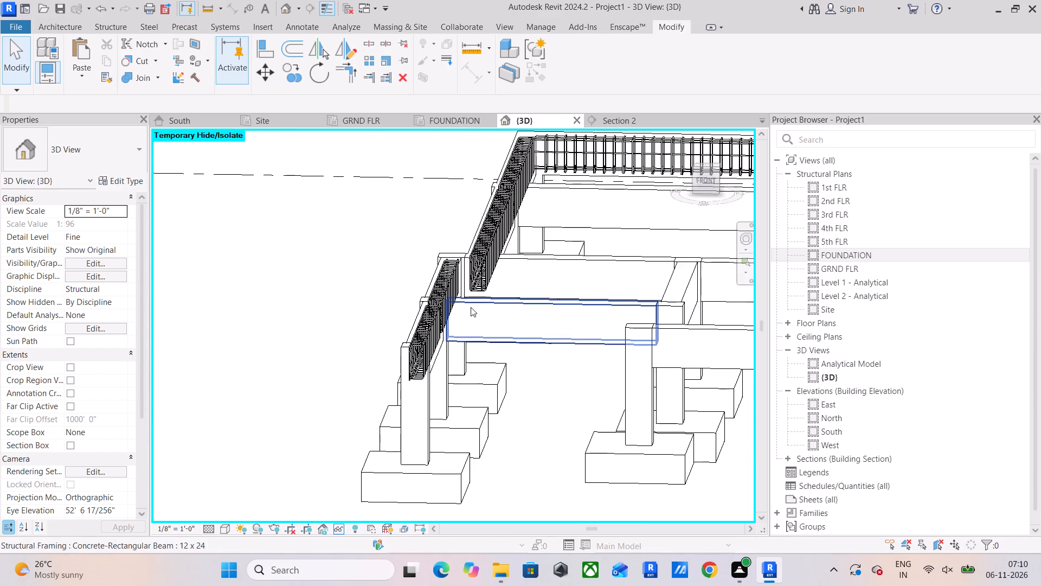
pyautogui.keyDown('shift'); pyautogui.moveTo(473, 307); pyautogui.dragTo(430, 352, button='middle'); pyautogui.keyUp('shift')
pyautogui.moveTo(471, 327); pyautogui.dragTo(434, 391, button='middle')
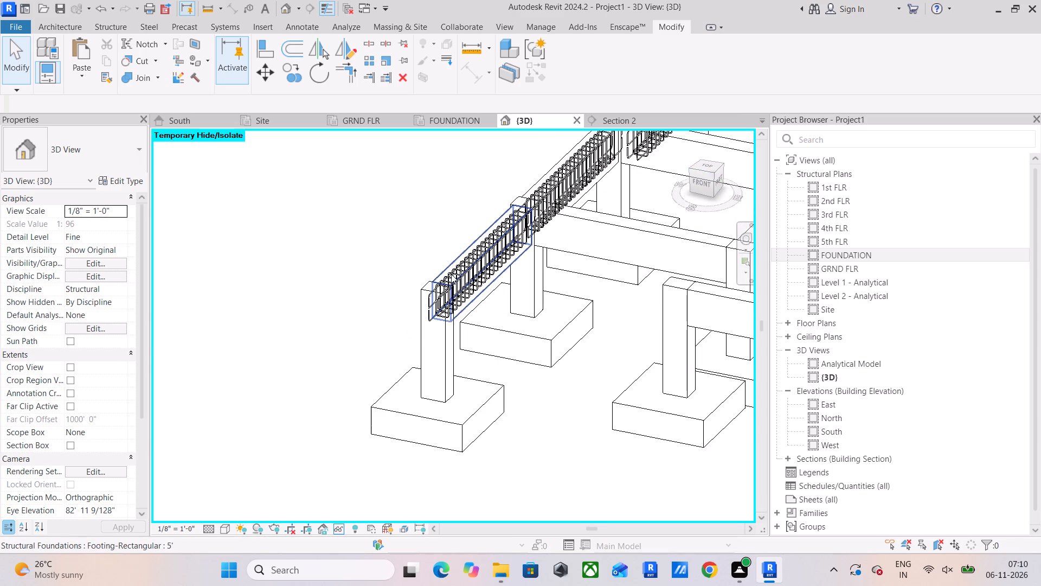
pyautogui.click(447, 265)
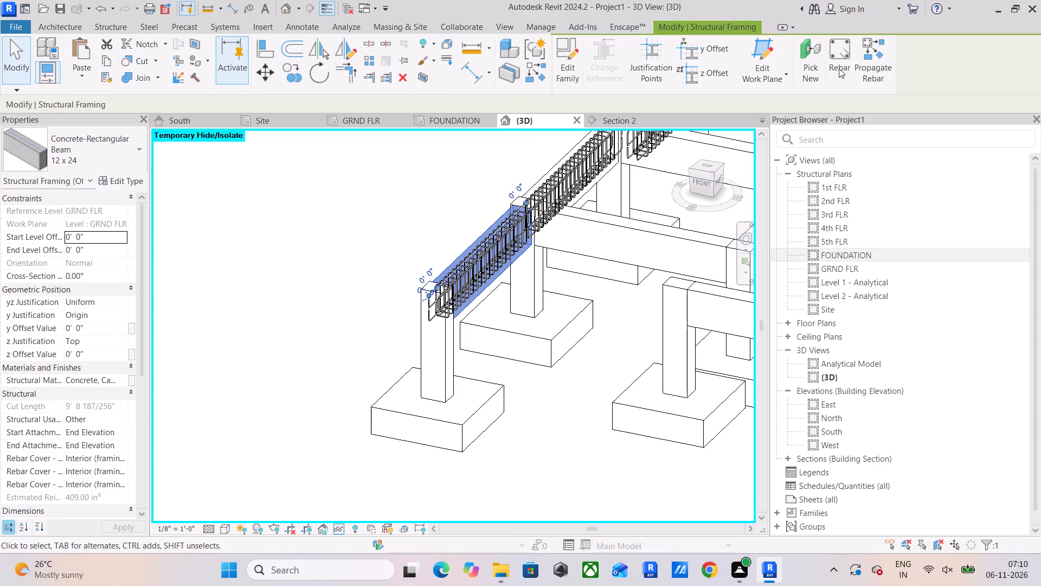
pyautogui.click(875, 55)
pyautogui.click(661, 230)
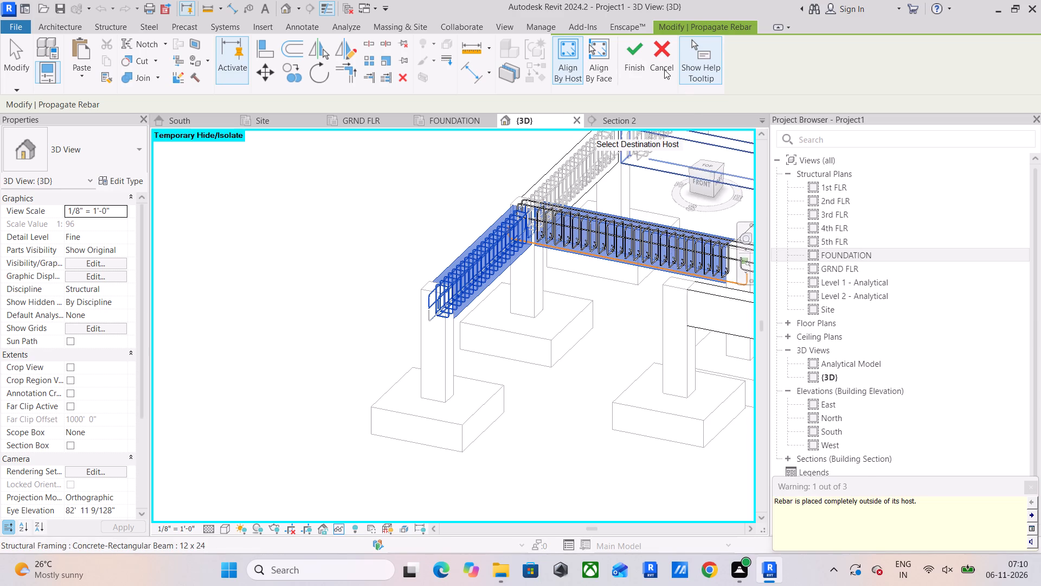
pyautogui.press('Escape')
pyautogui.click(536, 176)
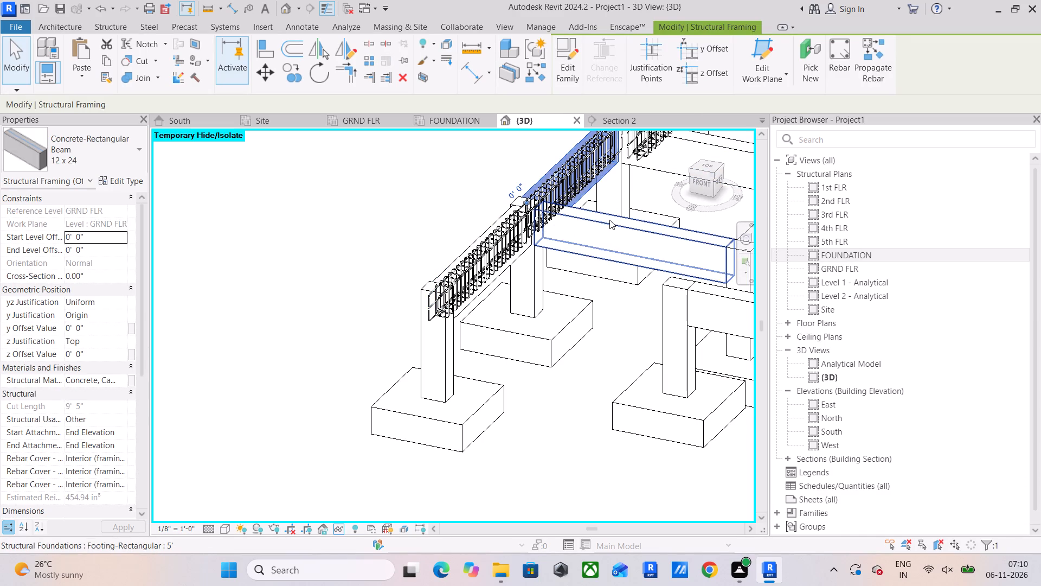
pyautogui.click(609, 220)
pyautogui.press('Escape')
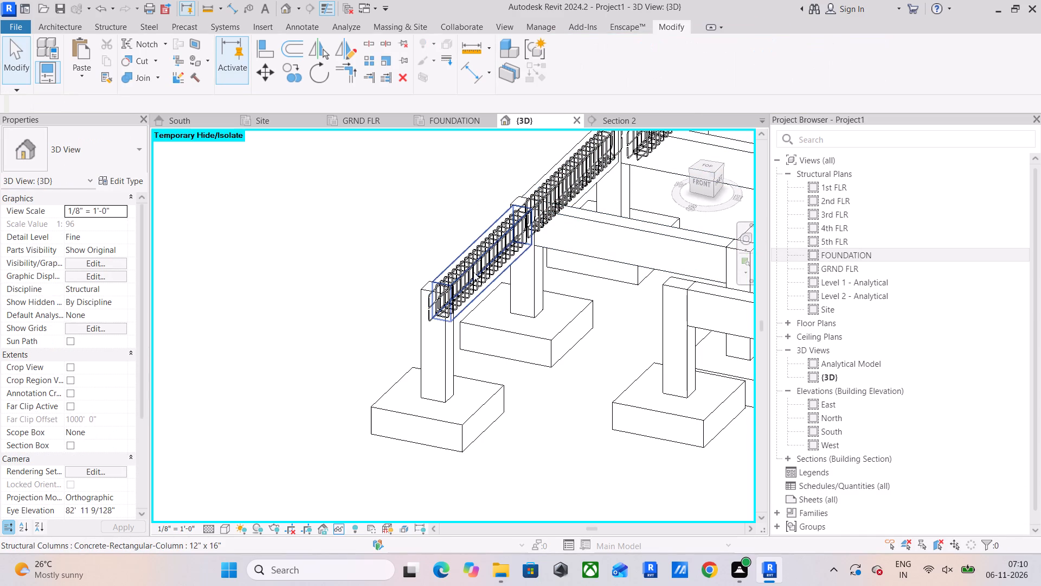
# Propagate the outermost short side beam's rebar, aligned by host, to the 12 x 24 cross beam starting at its inner column.
pyautogui.click(465, 246)
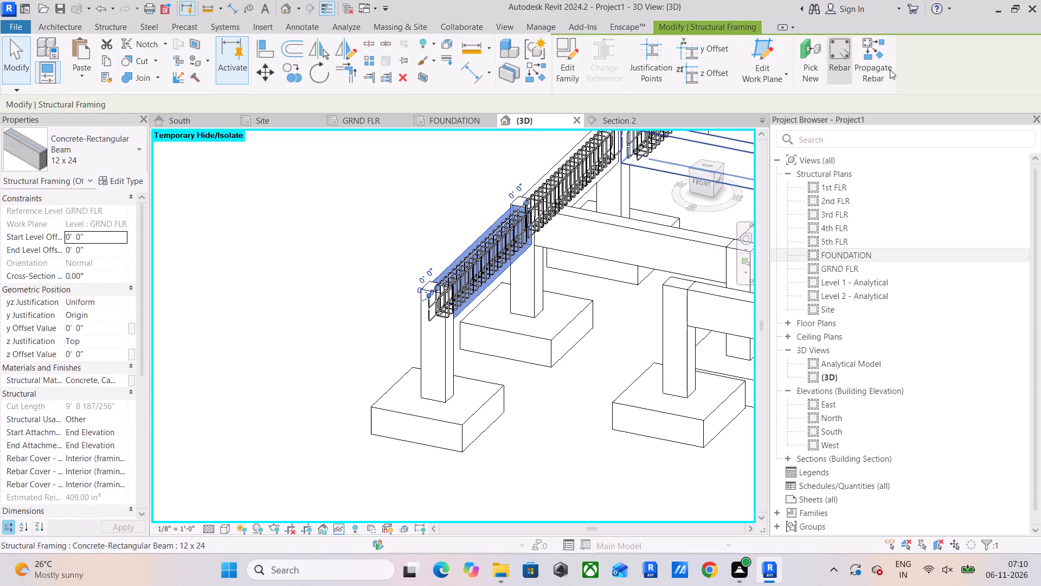
pyautogui.click(880, 65)
pyautogui.click(676, 230)
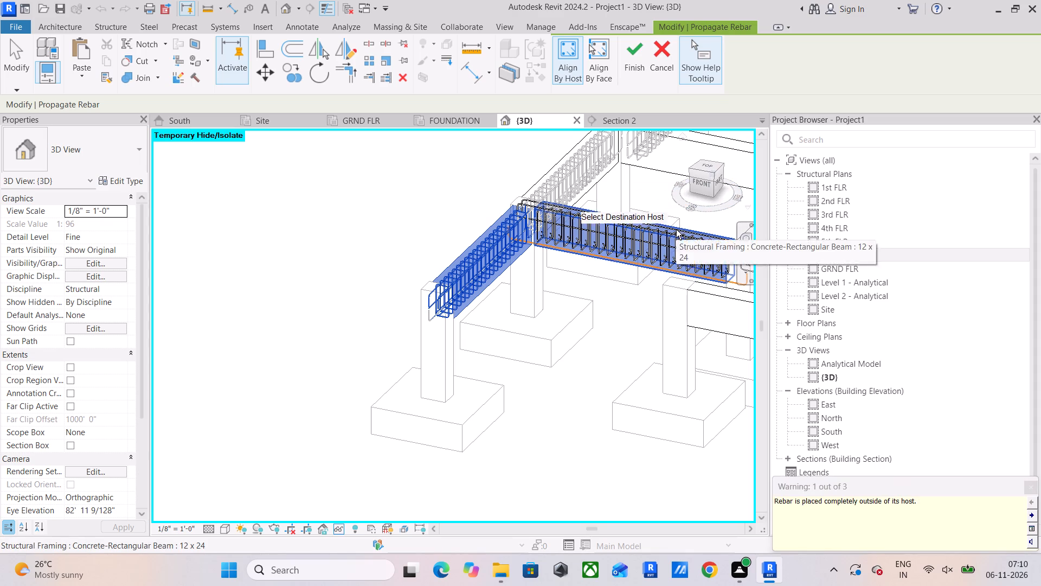
pyautogui.keyDown('shift'); pyautogui.moveTo(624, 305); pyautogui.dragTo(669, 263, button='middle'); pyautogui.keyUp('shift')
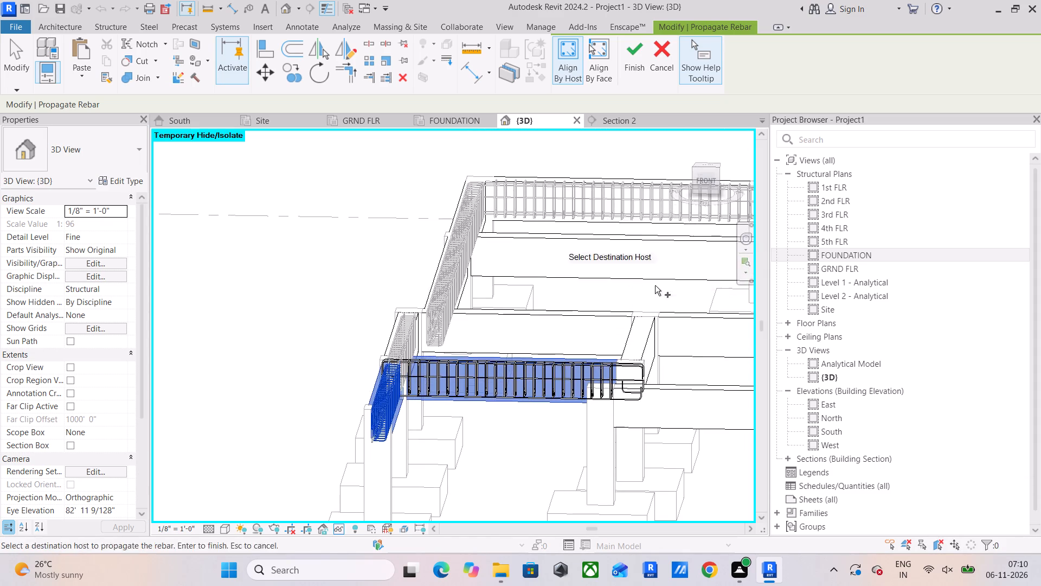
pyautogui.scroll(6, 629, 375)
pyautogui.moveTo(625, 405); pyautogui.dragTo(627, 396, button='middle')
pyautogui.keyDown('shift'); pyautogui.moveTo(626, 405); pyautogui.dragTo(629, 381, button='middle'); pyautogui.keyUp('shift')
pyautogui.moveTo(616, 407); pyautogui.dragTo(629, 301, button='middle')
pyautogui.scroll(2, 582, 406)
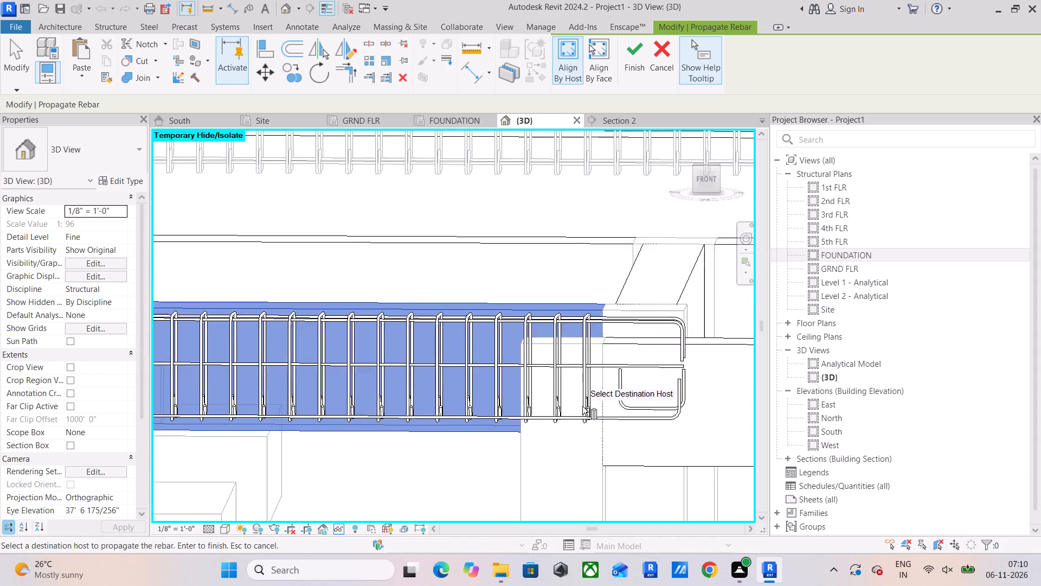
pyautogui.scroll(2, 582, 406)
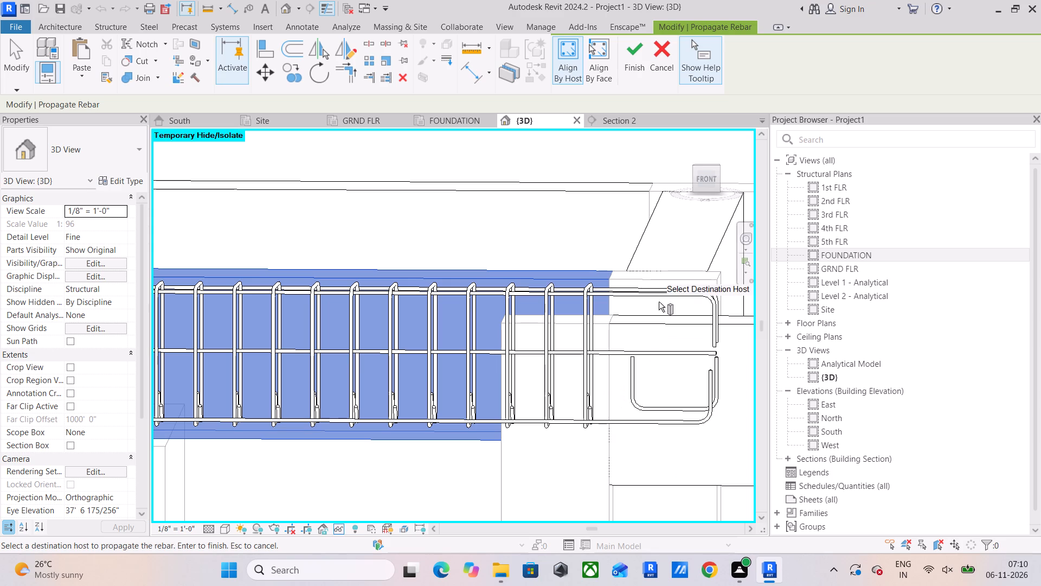
pyautogui.click(629, 61)
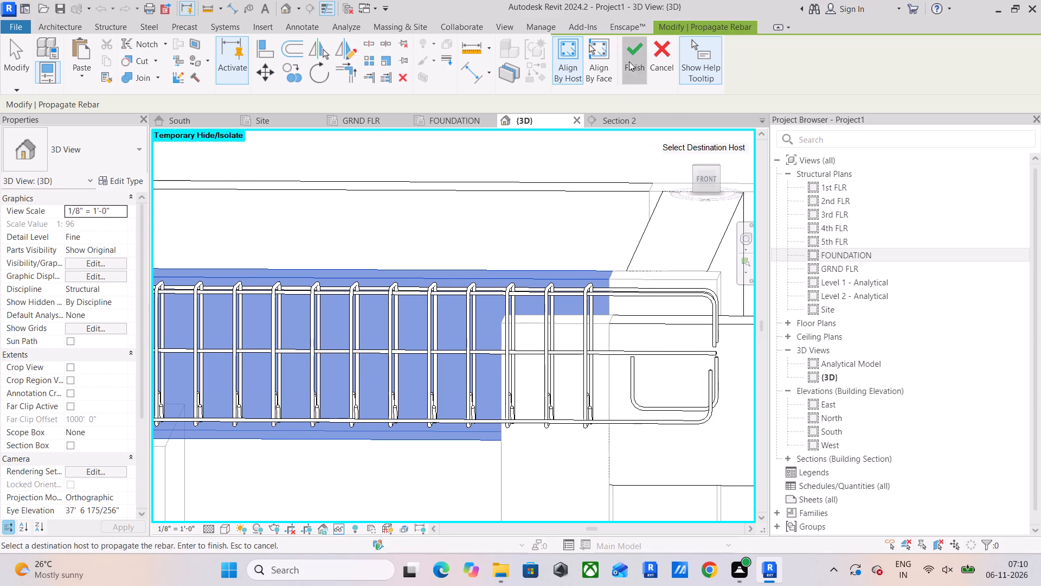
# Examine the short #4 Shape 02 bottom bar at the inner column and the bars at the beam's outer end in front view.
pyautogui.click(633, 379)
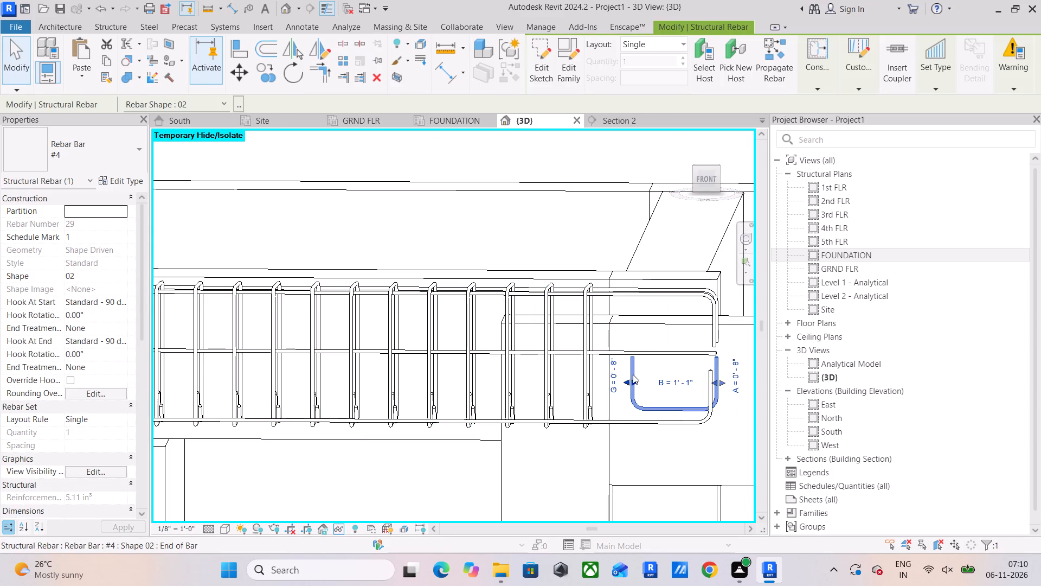
pyautogui.scroll(-5, 633, 374)
pyautogui.scroll(-1, 531, 379)
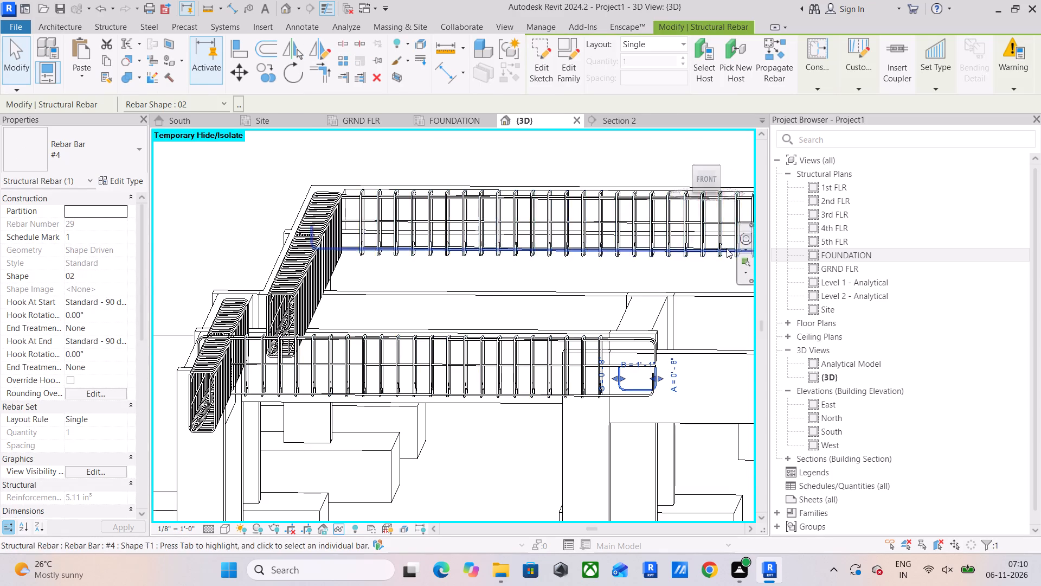
pyautogui.click(701, 181)
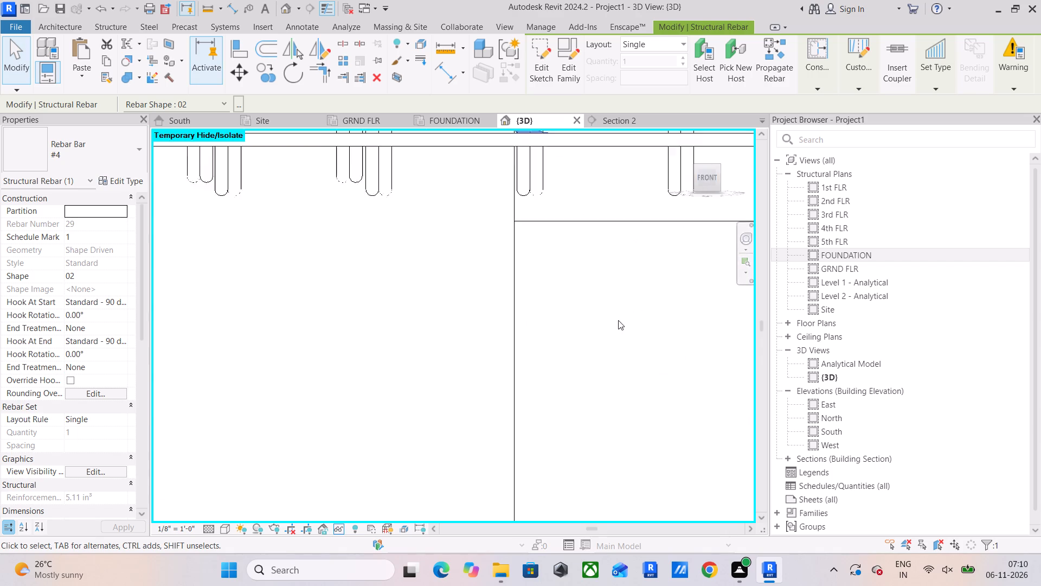
pyautogui.scroll(-16, 516, 355)
pyautogui.moveTo(513, 360); pyautogui.dragTo(513, 361, button='middle')
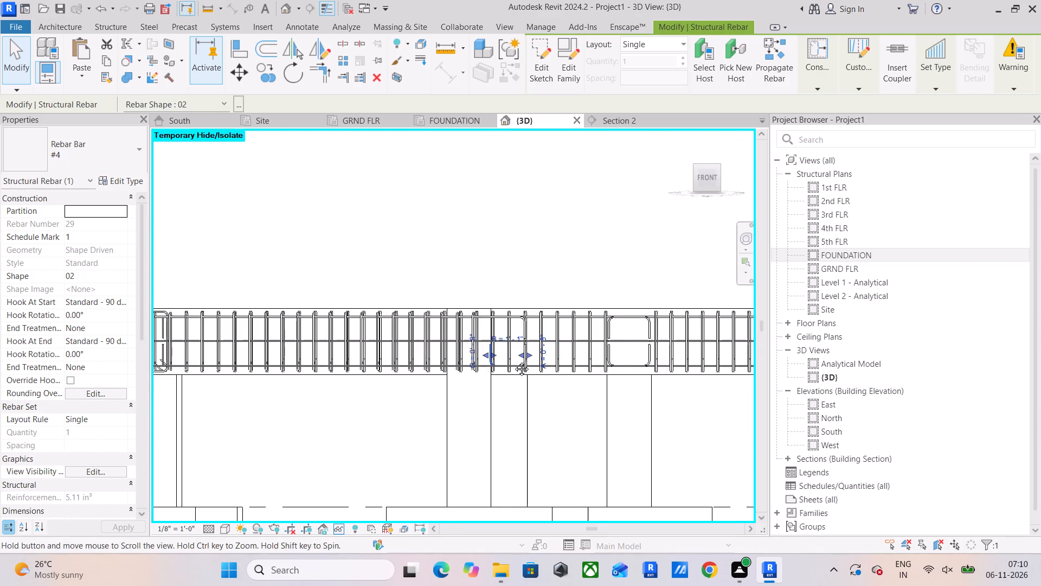
pyautogui.moveTo(513, 361); pyautogui.dragTo(666, 361, button='middle')
pyautogui.scroll(5, 314, 380)
pyautogui.scroll(4, 277, 341)
pyautogui.scroll(-4, 277, 341)
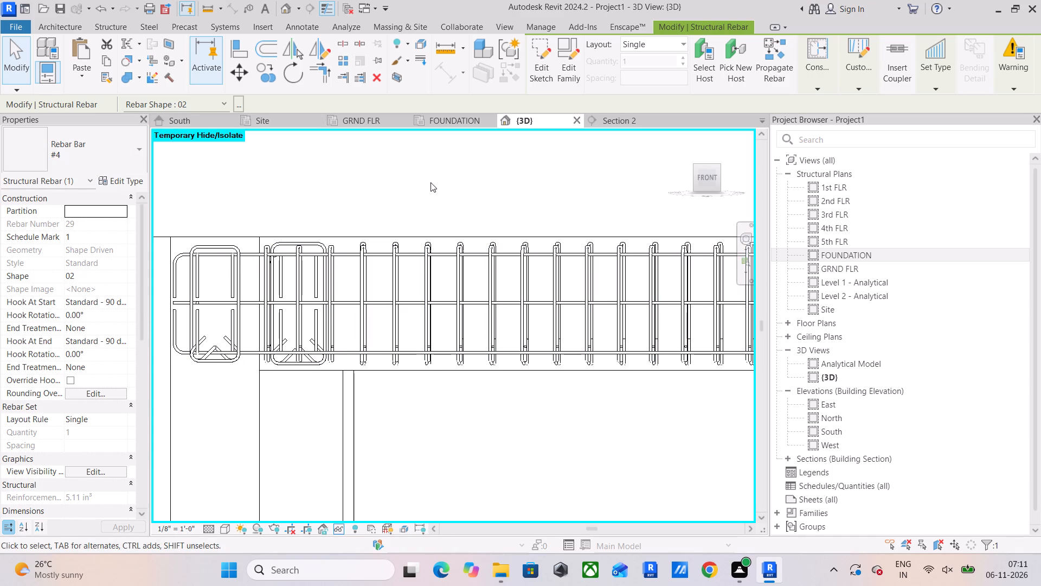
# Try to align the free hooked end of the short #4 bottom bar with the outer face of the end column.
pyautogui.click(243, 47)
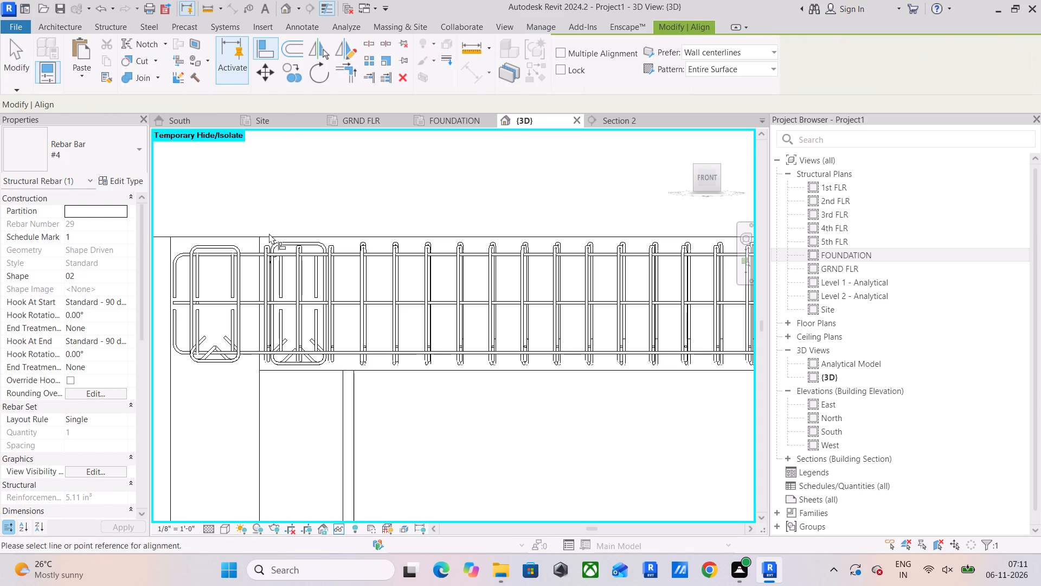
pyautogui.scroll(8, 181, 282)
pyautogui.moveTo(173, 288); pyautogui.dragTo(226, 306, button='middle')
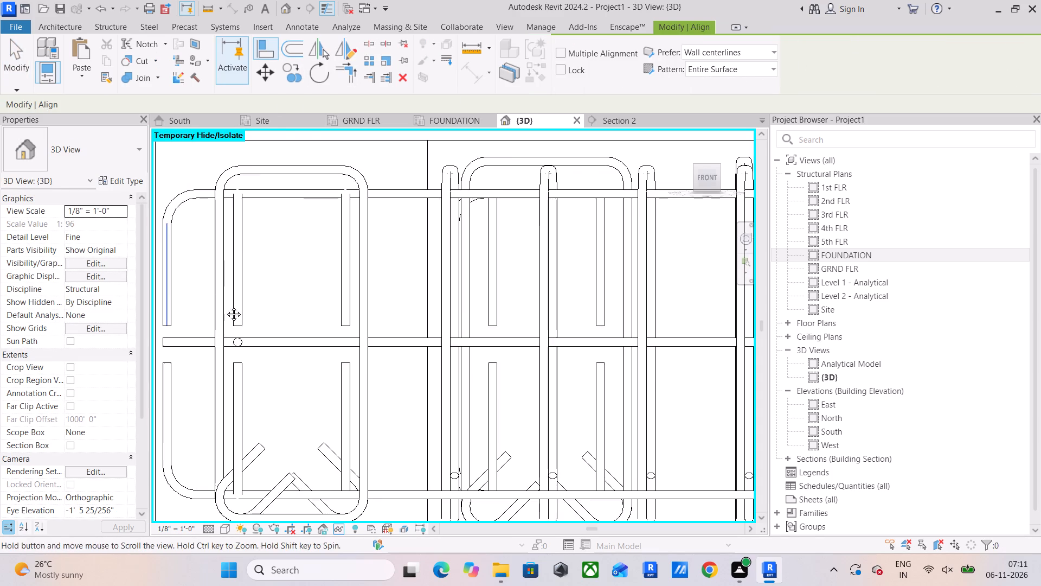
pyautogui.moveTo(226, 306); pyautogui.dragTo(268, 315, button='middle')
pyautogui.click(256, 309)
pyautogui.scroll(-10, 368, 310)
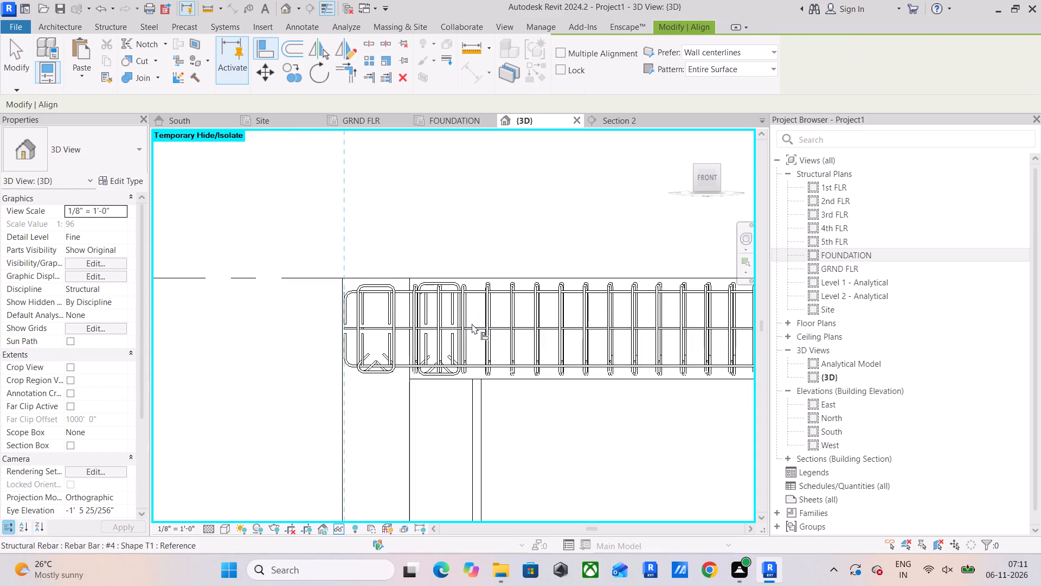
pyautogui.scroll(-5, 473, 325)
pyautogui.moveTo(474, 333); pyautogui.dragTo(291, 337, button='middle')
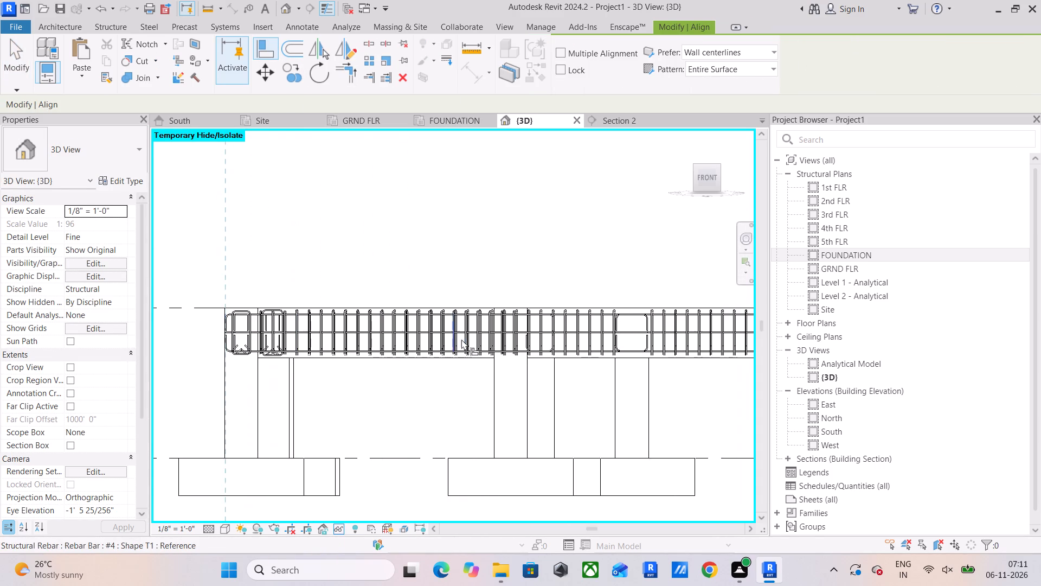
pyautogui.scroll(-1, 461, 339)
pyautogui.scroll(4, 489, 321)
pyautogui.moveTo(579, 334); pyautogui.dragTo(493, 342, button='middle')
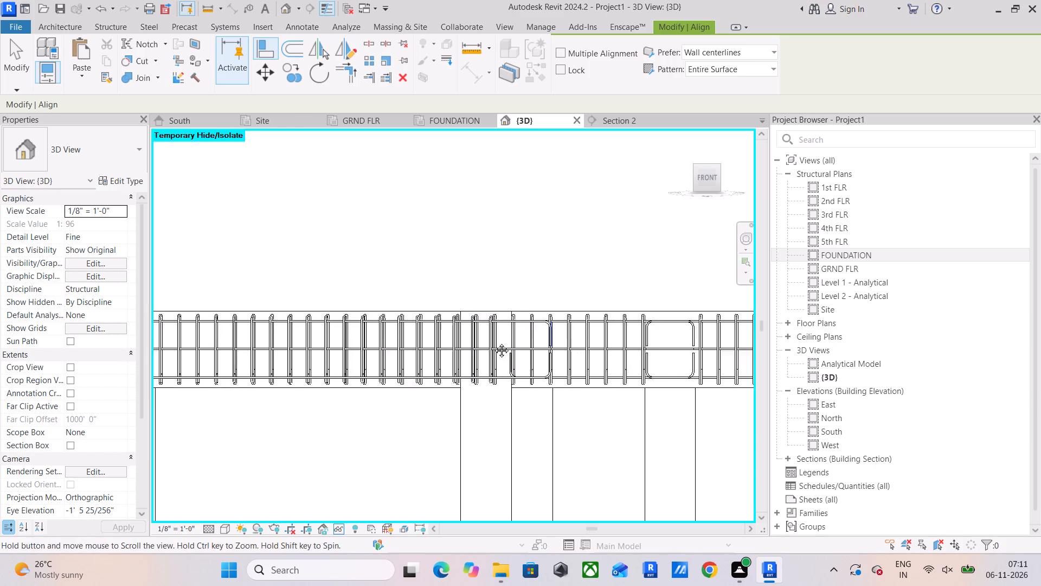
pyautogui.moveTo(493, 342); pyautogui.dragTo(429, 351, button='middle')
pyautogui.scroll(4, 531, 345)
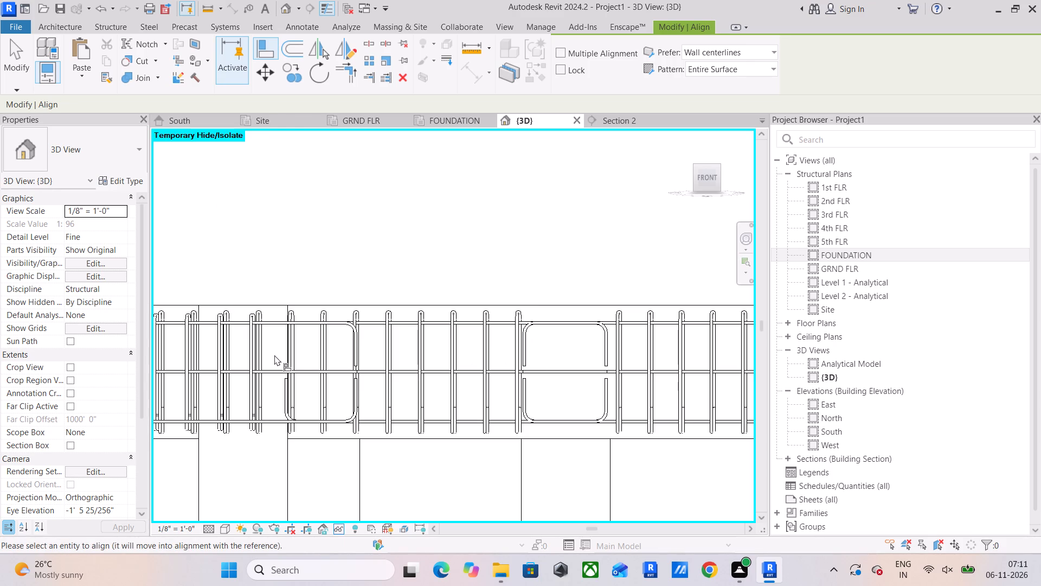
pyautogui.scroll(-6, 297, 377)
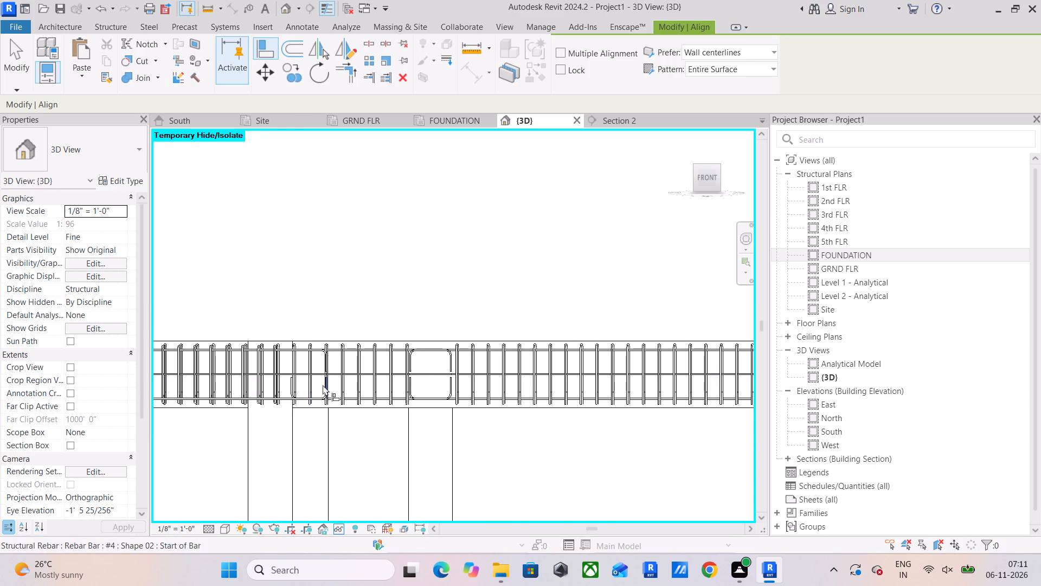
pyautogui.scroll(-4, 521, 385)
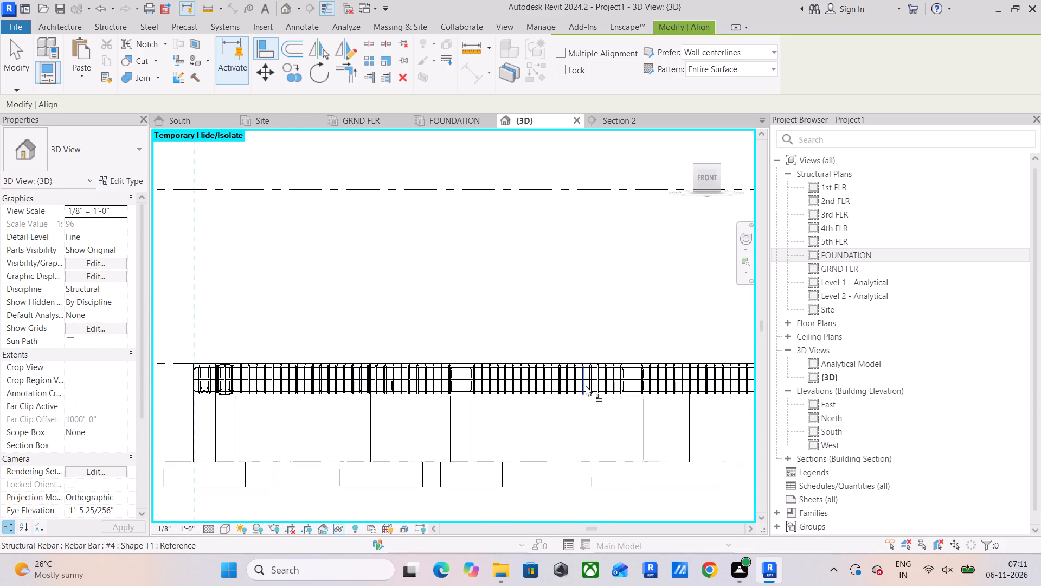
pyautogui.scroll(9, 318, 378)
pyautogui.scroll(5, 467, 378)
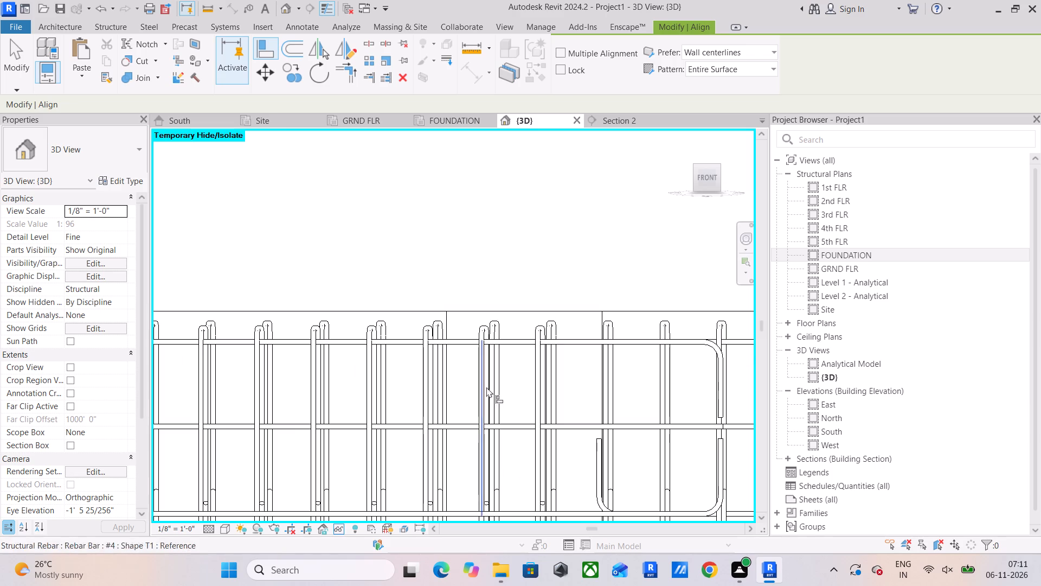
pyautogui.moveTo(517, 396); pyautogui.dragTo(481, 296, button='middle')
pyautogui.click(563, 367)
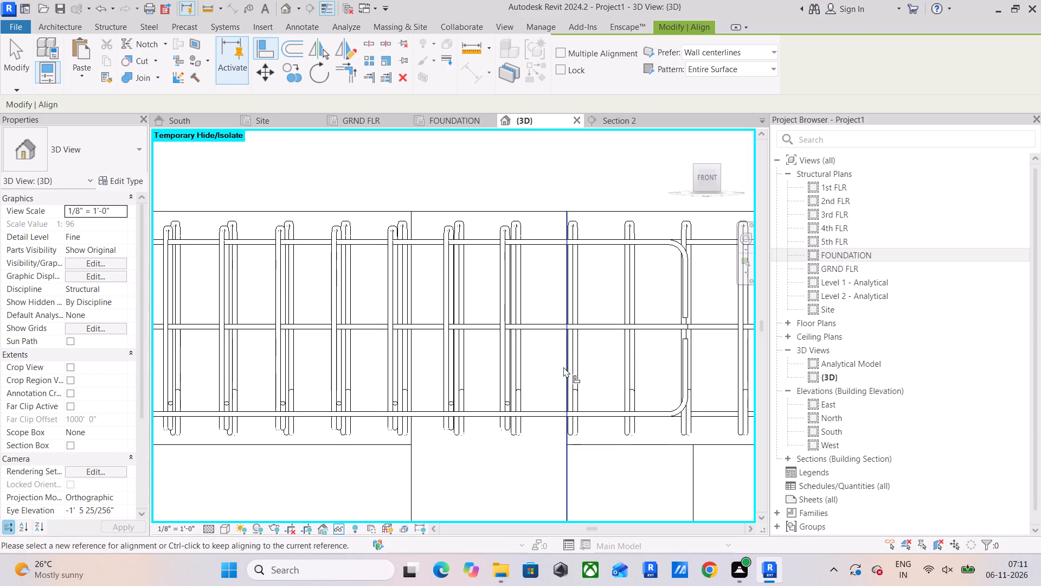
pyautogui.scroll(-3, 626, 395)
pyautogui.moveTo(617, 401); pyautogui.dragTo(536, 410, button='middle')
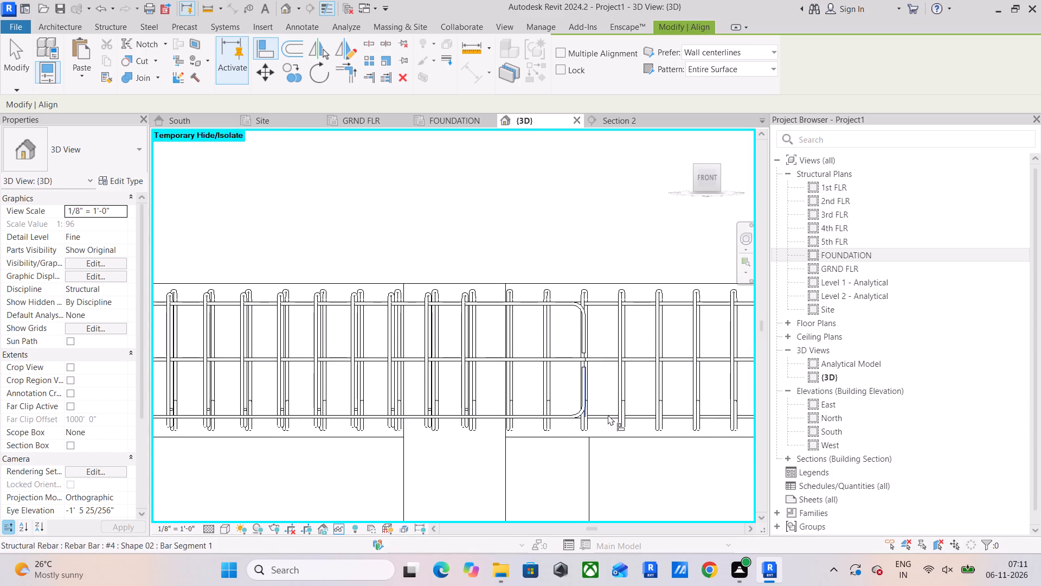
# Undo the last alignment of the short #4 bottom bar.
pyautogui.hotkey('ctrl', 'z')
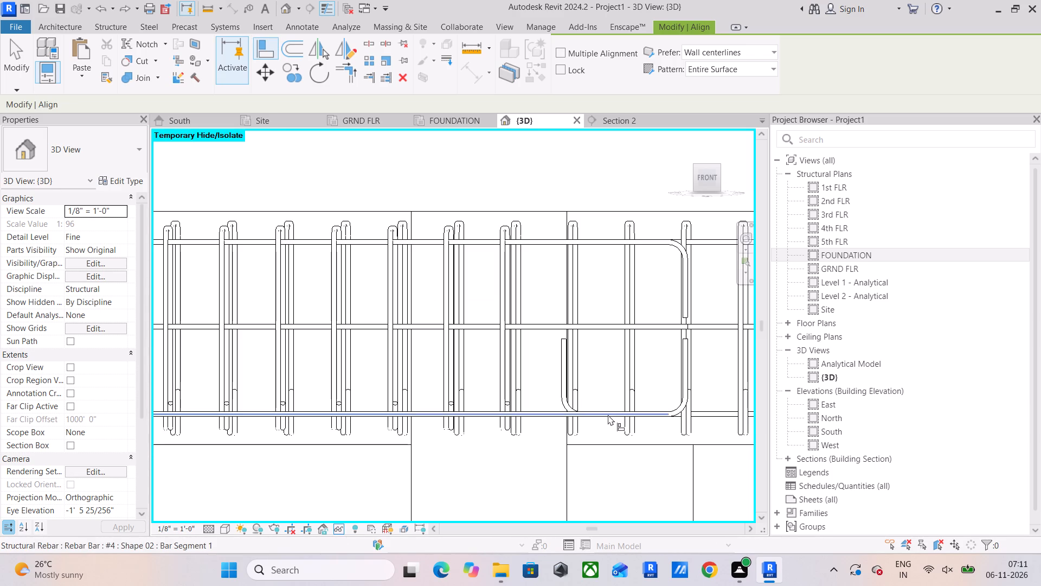
# Leave the Align command and examine the short hooked bottom bar at the front beam's end in the 3D view.
pyautogui.press('Escape')
pyautogui.press('Escape')
pyautogui.press('Escape')
pyautogui.press('Escape')
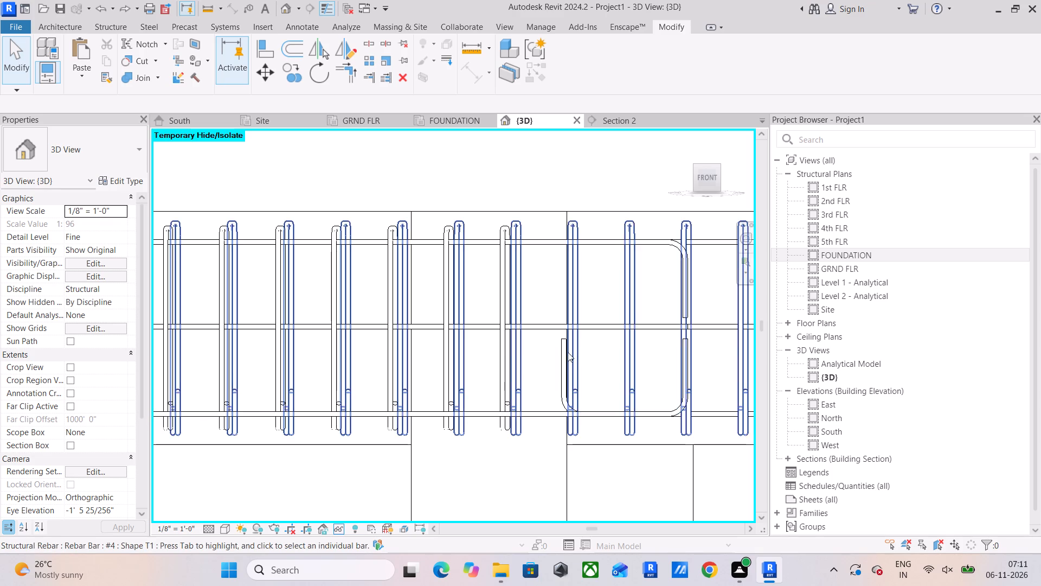
pyautogui.scroll(-2, 568, 352)
pyautogui.keyDown('shift'); pyautogui.moveTo(575, 355); pyautogui.dragTo(570, 371, button='middle'); pyautogui.keyUp('shift')
pyautogui.click(562, 375)
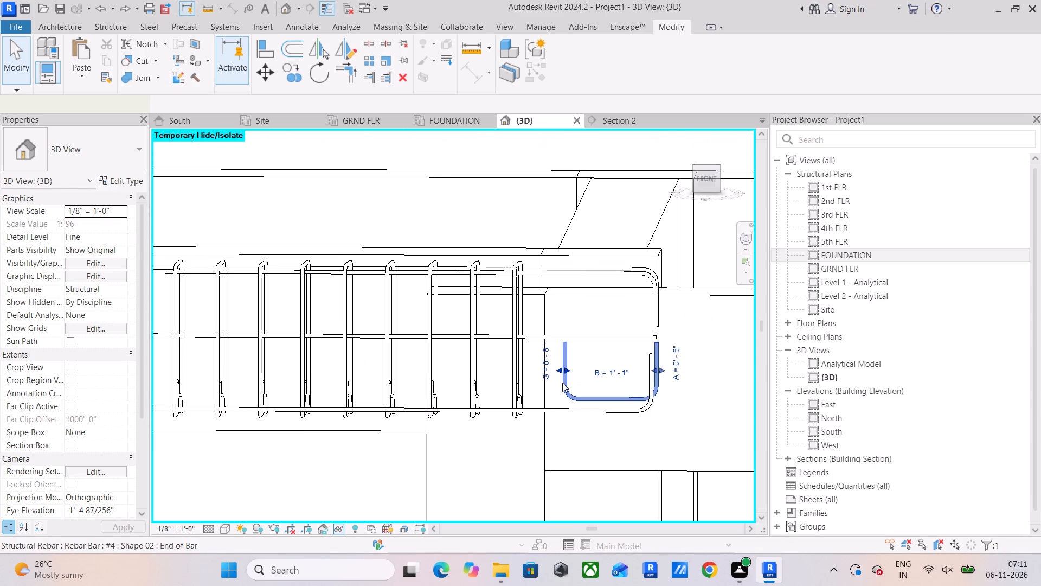
pyautogui.scroll(-3, 562, 383)
pyautogui.keyDown('shift'); pyautogui.moveTo(572, 413); pyautogui.dragTo(608, 405, button='middle'); pyautogui.keyUp('shift')
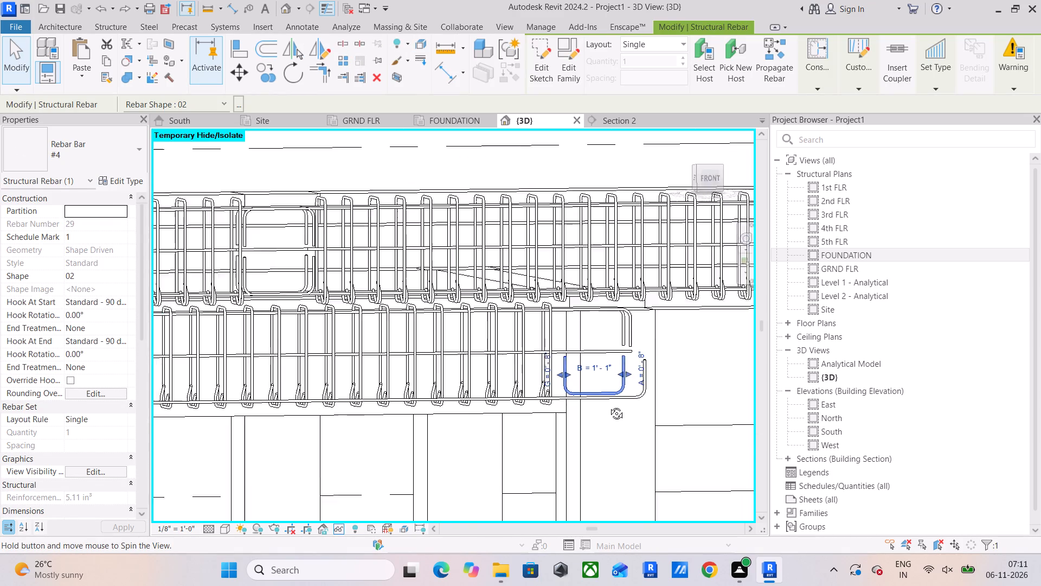
pyautogui.keyDown('shift'); pyautogui.moveTo(608, 405); pyautogui.dragTo(582, 421, button='middle'); pyautogui.keyUp('shift')
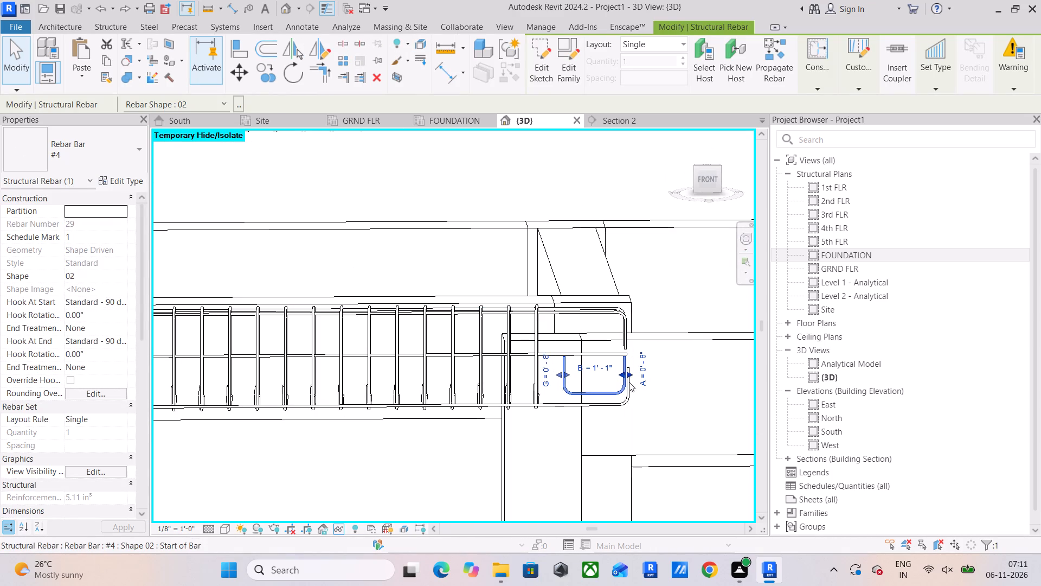
# Check the warnings related to the long bottom bar, and to the front short beam with its surrounding rebar and footings.
pyautogui.click(589, 409)
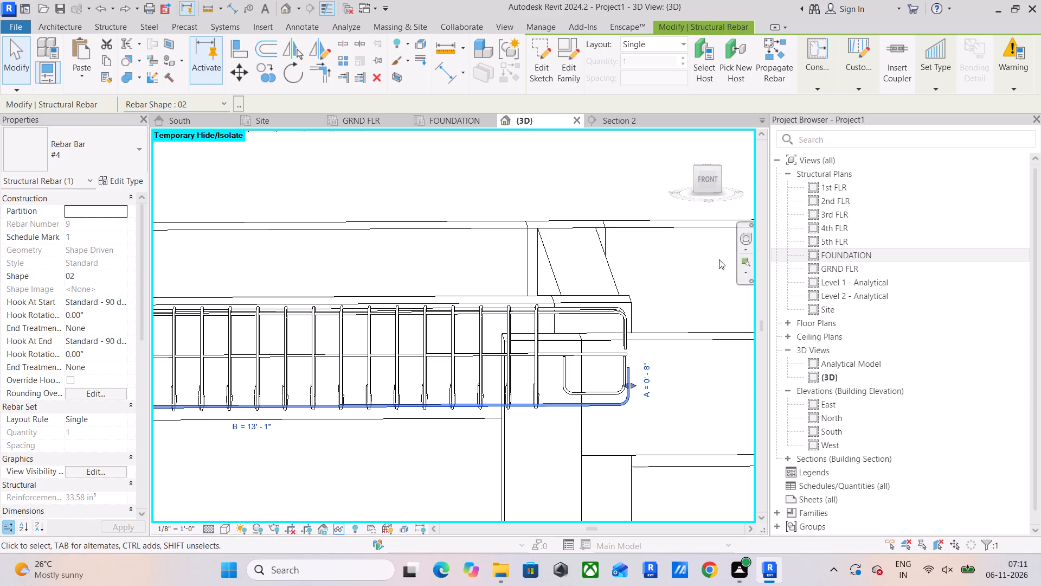
pyautogui.click(1001, 50)
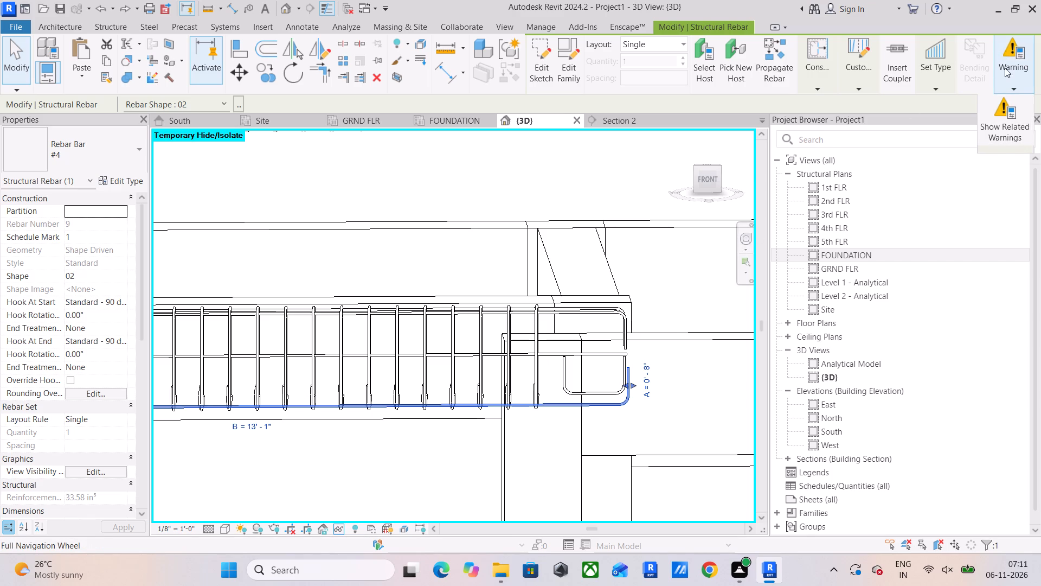
pyautogui.click(1012, 59)
pyautogui.scroll(-3, 589, 309)
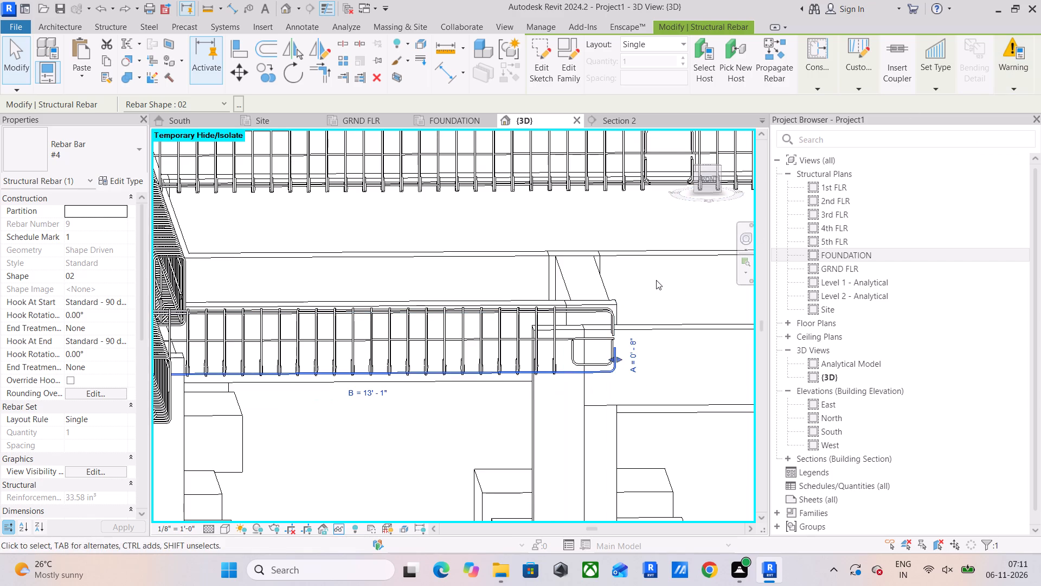
pyautogui.click(656, 280)
pyautogui.scroll(-7, 592, 314)
pyautogui.moveTo(365, 267); pyautogui.dragTo(471, 361)
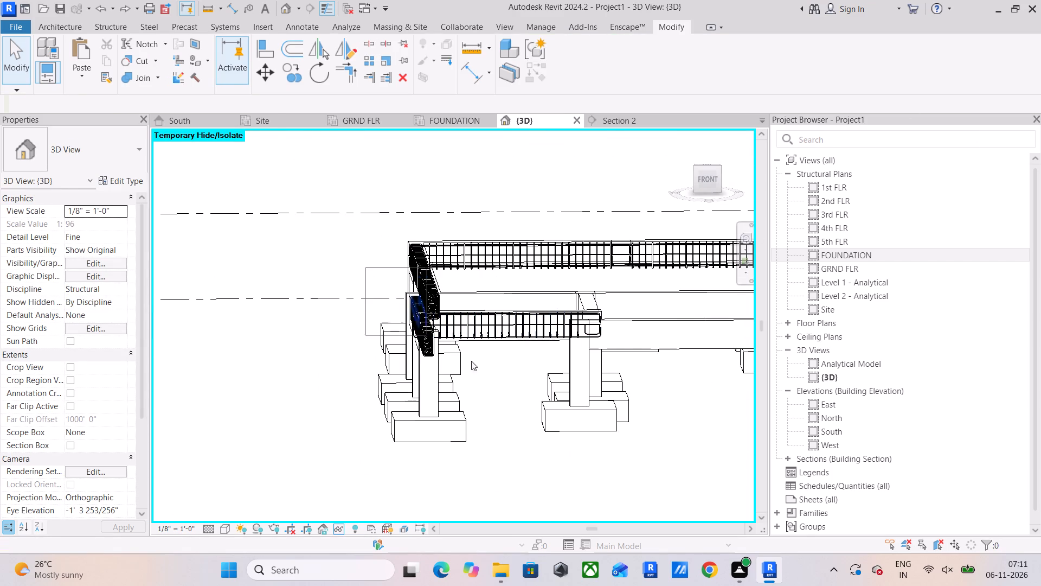
pyautogui.moveTo(471, 361); pyautogui.dragTo(646, 377)
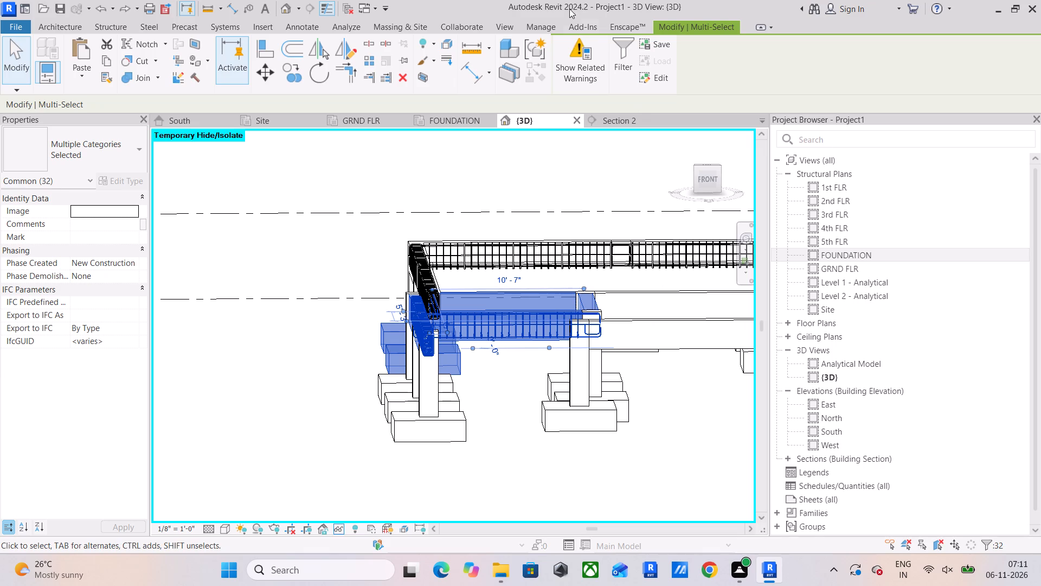
pyautogui.click(577, 50)
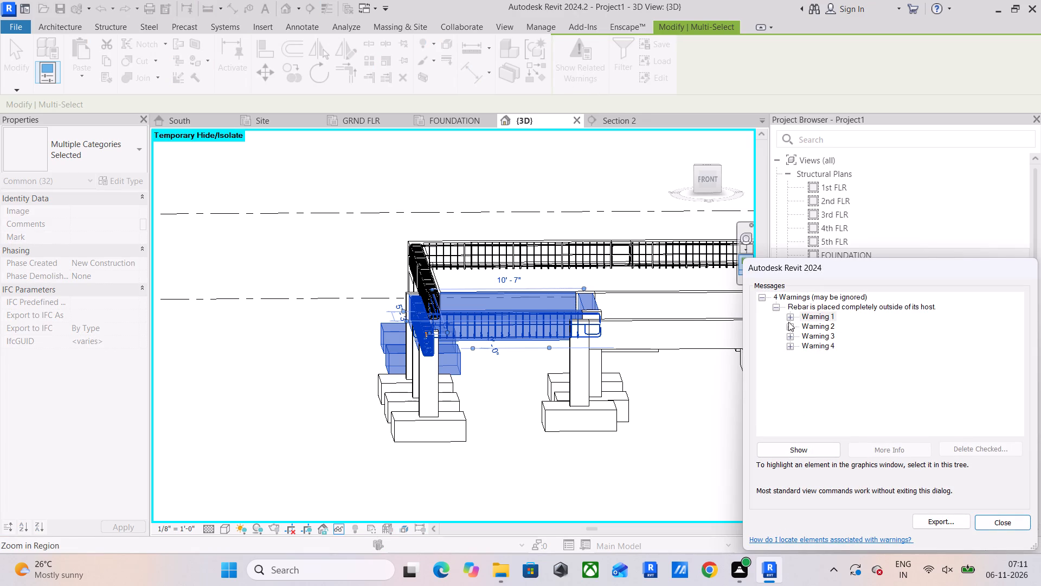
pyautogui.press('Escape')
pyautogui.press('Escape')
pyautogui.press('Escape')
pyautogui.press('Escape')
# Select the entire isolated structure, request its related warnings, and clear the selection.
pyautogui.scroll(-4, 583, 262)
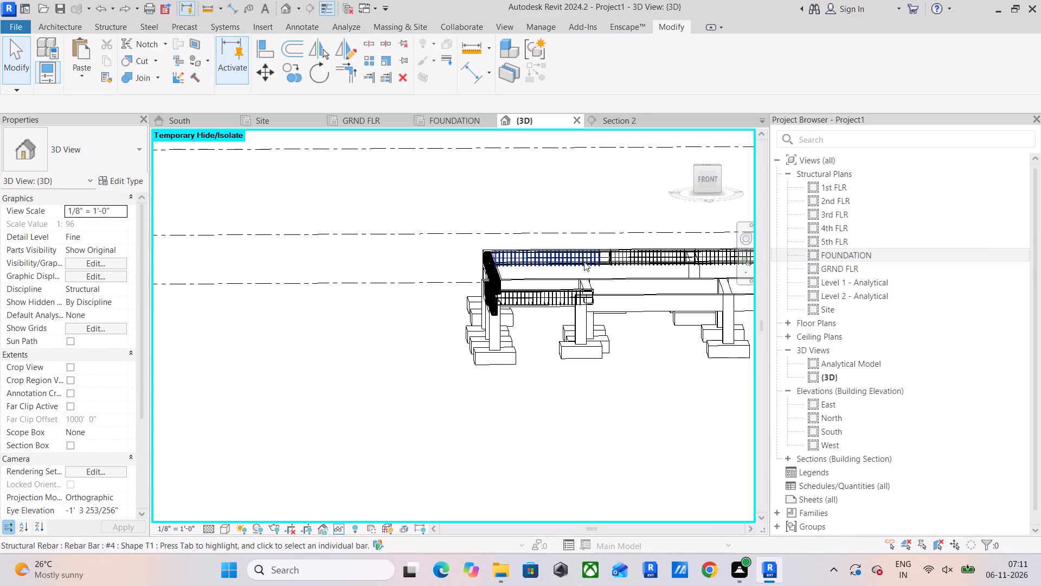
pyautogui.moveTo(584, 262); pyautogui.dragTo(408, 290, button='middle')
pyautogui.scroll(-4, 408, 290)
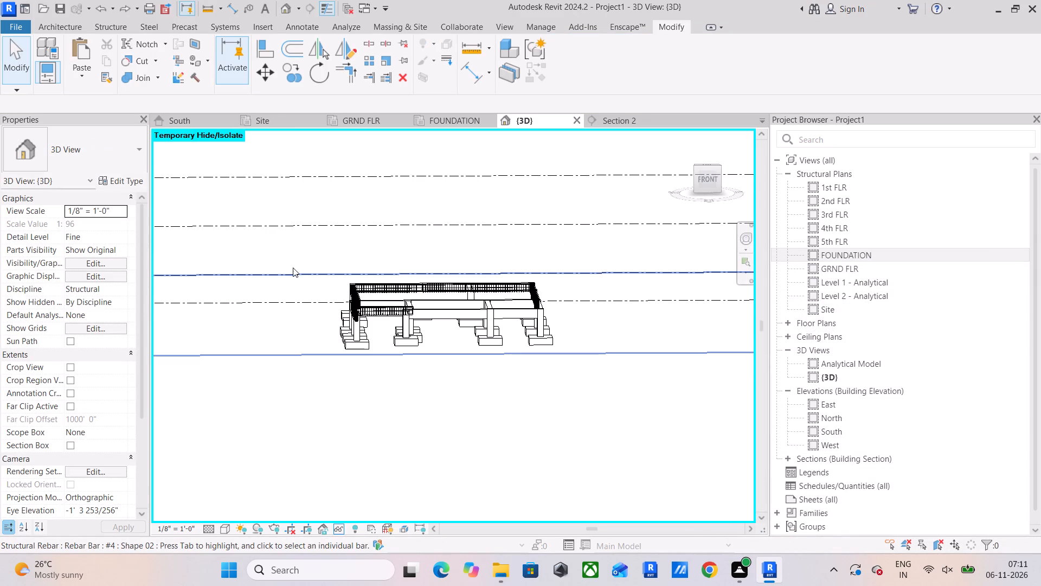
pyautogui.moveTo(297, 252); pyautogui.dragTo(653, 380)
pyautogui.click(586, 59)
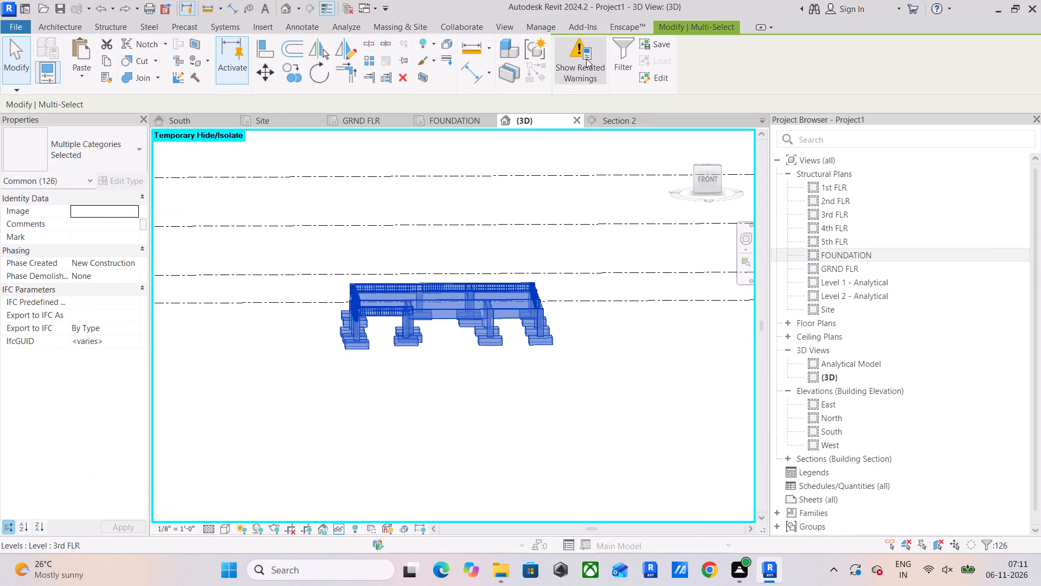
pyautogui.press('Escape')
pyautogui.press('Escape')
pyautogui.press('Escape')
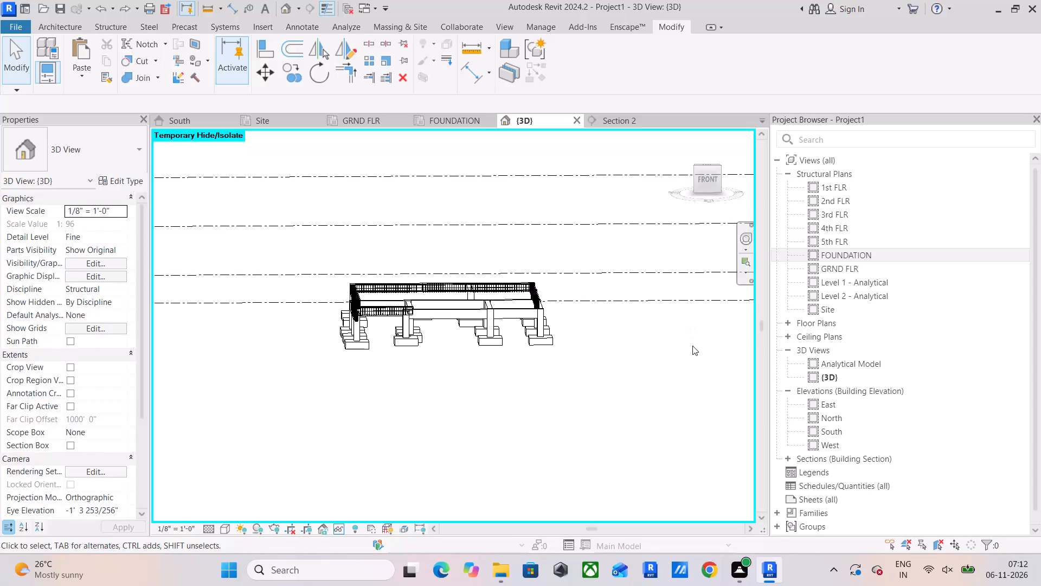
# Review the beam rebar cages around the 3D frame and the framing layout in the Site plan.
pyautogui.scroll(5, 458, 296)
pyautogui.keyDown('shift'); pyautogui.moveTo(483, 316); pyautogui.dragTo(393, 338, button='middle'); pyautogui.keyUp('shift')
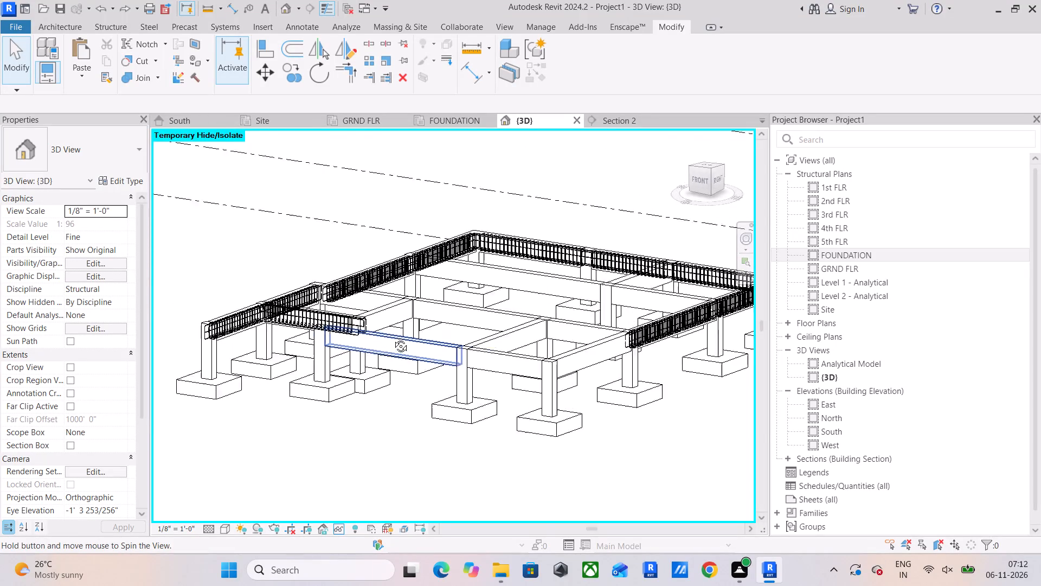
pyautogui.keyDown('shift'); pyautogui.moveTo(393, 338); pyautogui.dragTo(441, 393, button='middle'); pyautogui.keyUp('shift')
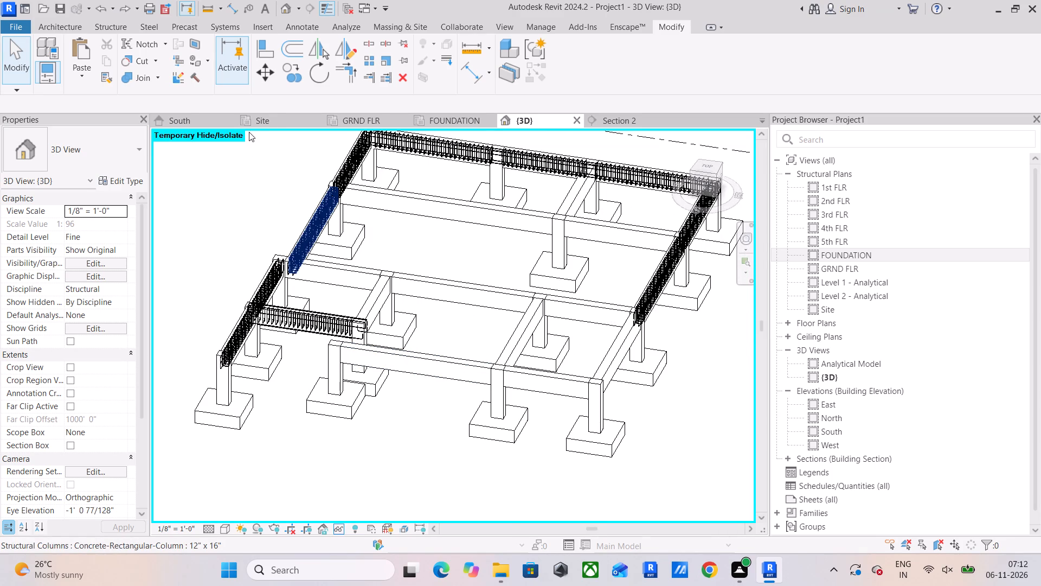
pyautogui.click(259, 125)
pyautogui.scroll(-2, 359, 279)
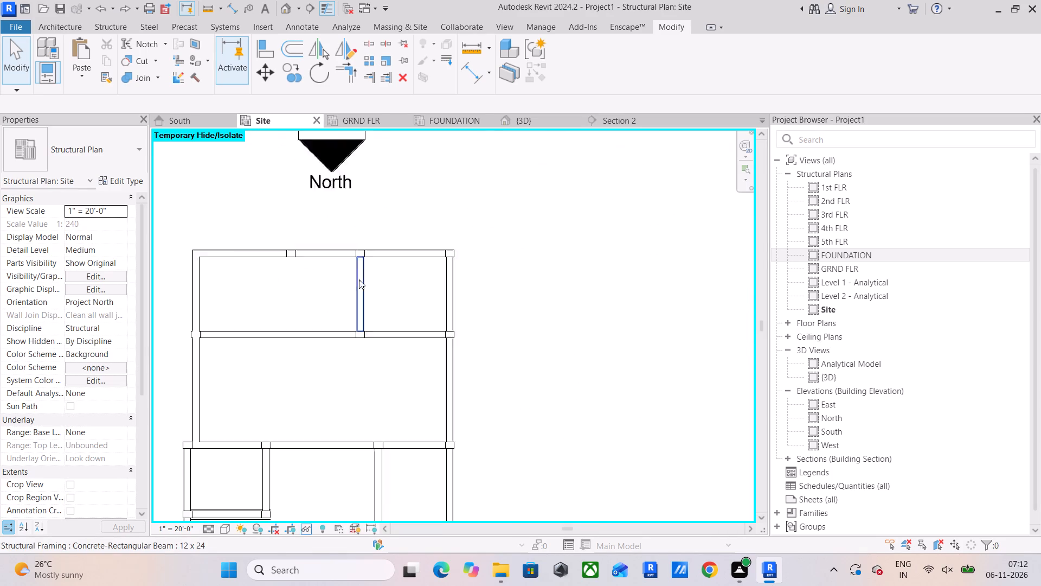
pyautogui.scroll(-6, 359, 279)
pyautogui.moveTo(363, 279); pyautogui.dragTo(378, 259, button='middle')
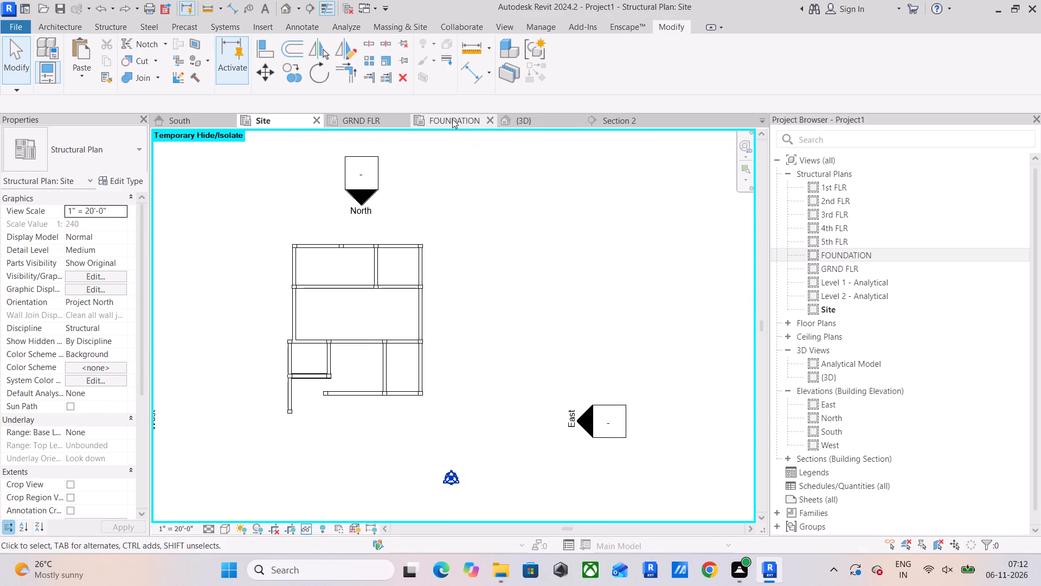
# In the FOUNDATION plan, move the Section 2 line from the toilets down to the Account room, just below the manager room's lower footings.
pyautogui.click(452, 119)
pyautogui.moveTo(455, 272); pyautogui.dragTo(429, 163, button='middle')
pyautogui.scroll(1, 429, 163)
pyautogui.scroll(-5, 434, 201)
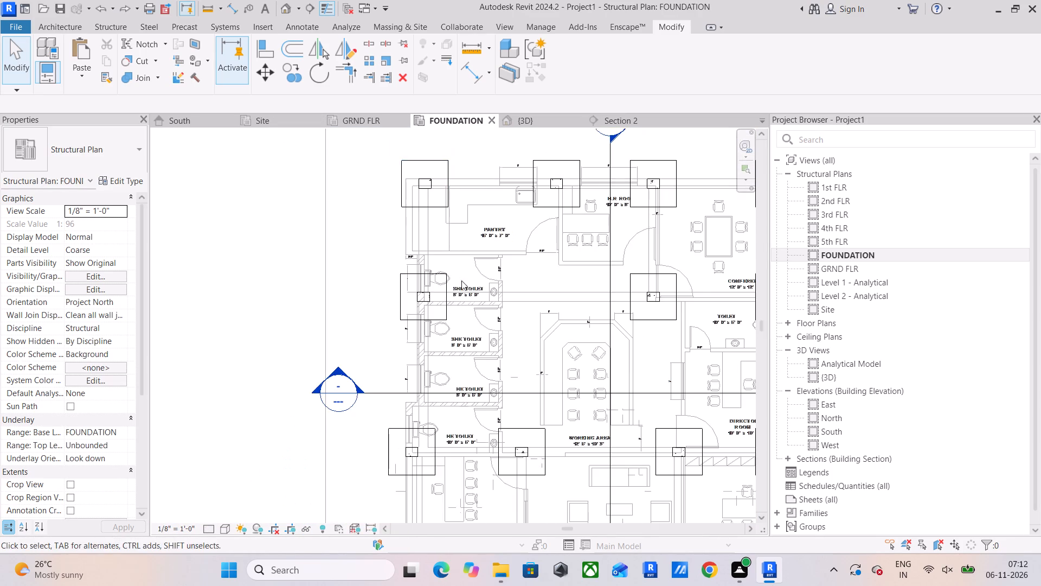
pyautogui.moveTo(461, 281); pyautogui.dragTo(445, 184, button='middle')
pyautogui.moveTo(443, 282); pyautogui.dragTo(443, 190, button='middle')
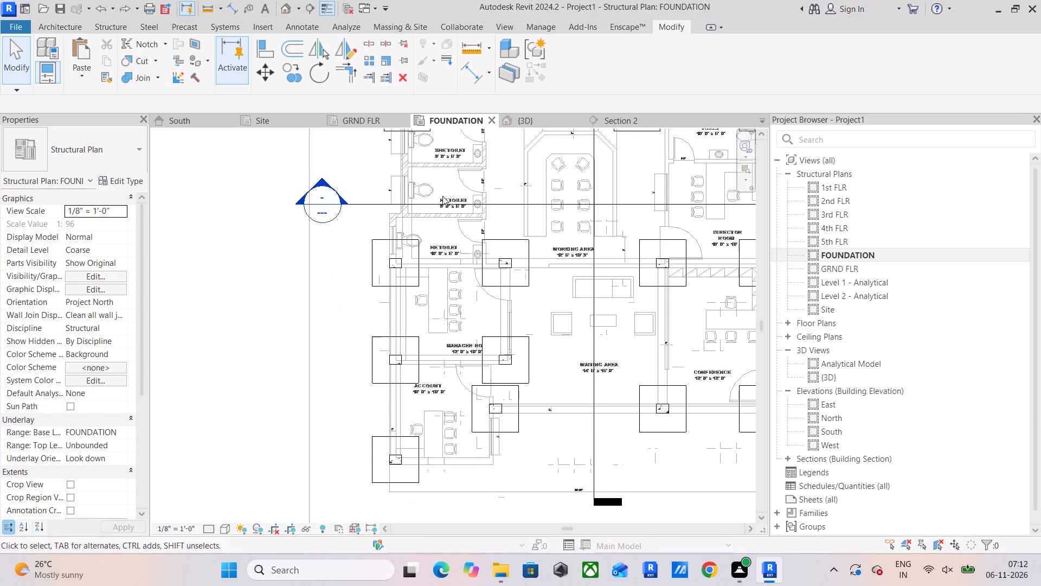
pyautogui.click(513, 202)
pyautogui.moveTo(519, 204); pyautogui.dragTo(520, 383)
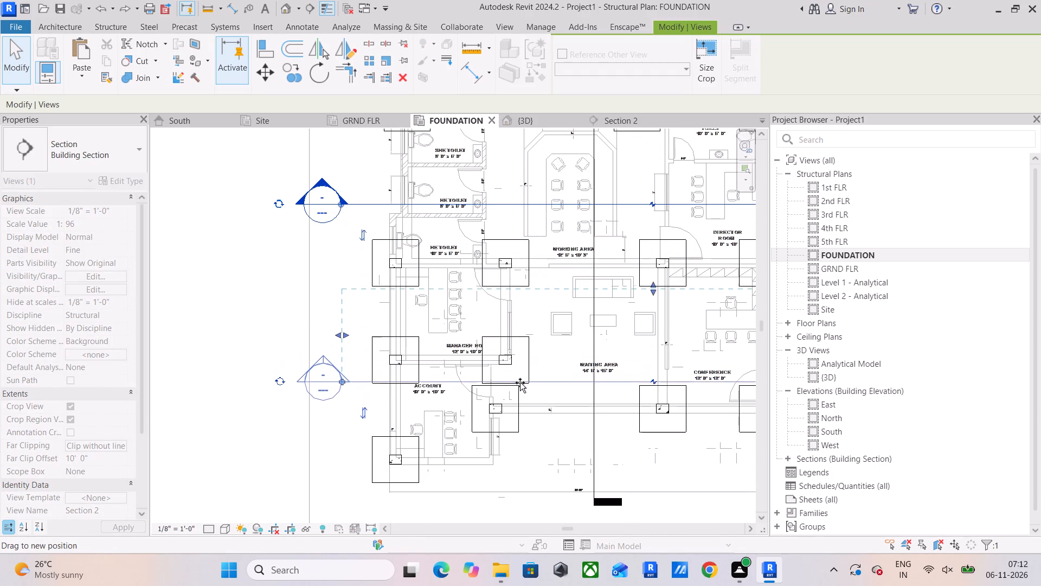
pyautogui.moveTo(520, 383); pyautogui.dragTo(520, 400)
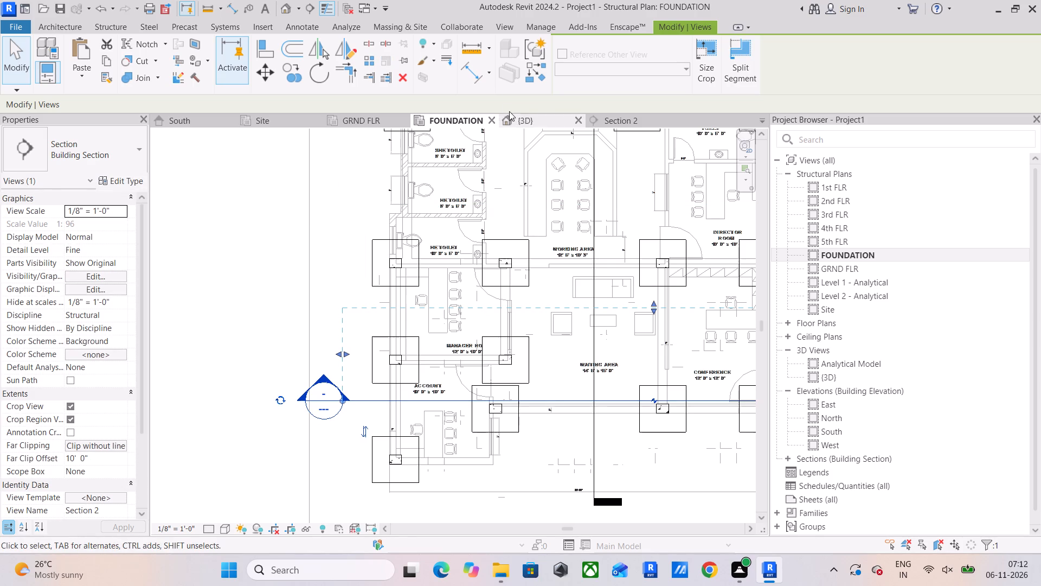
# In Section 2, align the short bottom bar's inner hook with the long bottom bar's hook at the beam's left end.
pyautogui.click(618, 129)
pyautogui.click(619, 124)
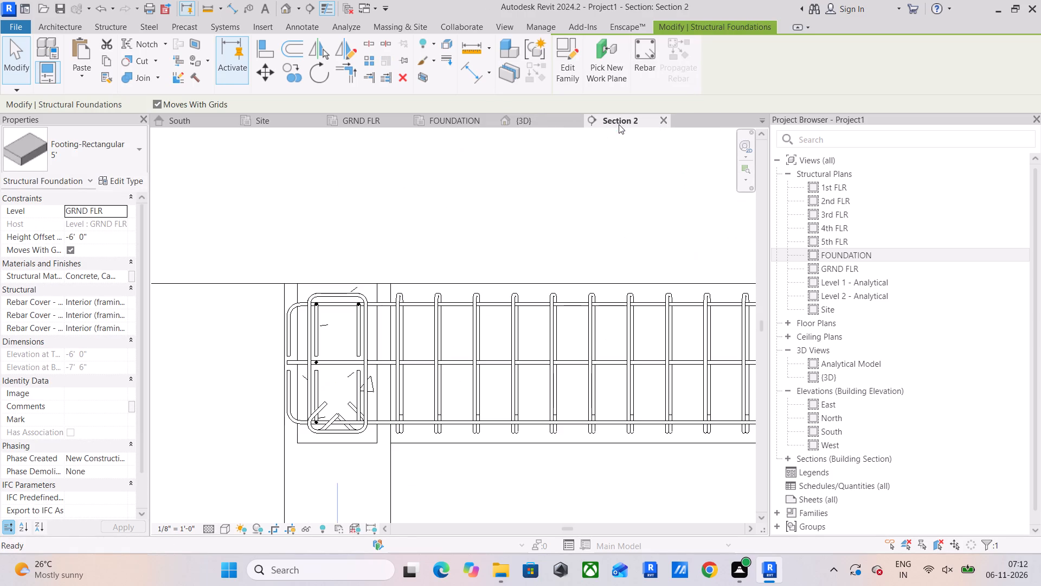
pyautogui.moveTo(462, 359); pyautogui.dragTo(241, 236, button='middle')
pyautogui.scroll(-7, 307, 254)
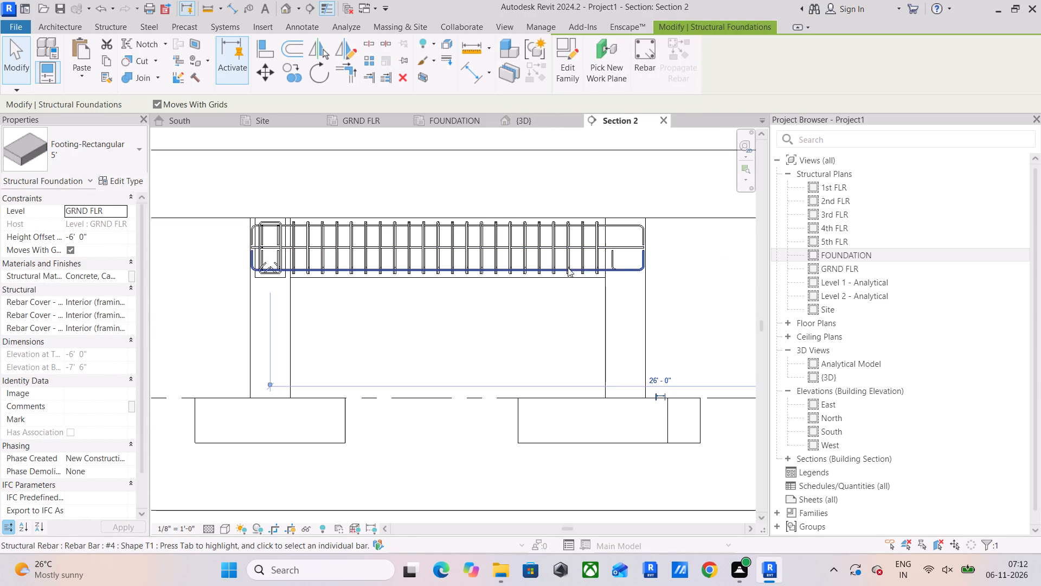
pyautogui.click(262, 40)
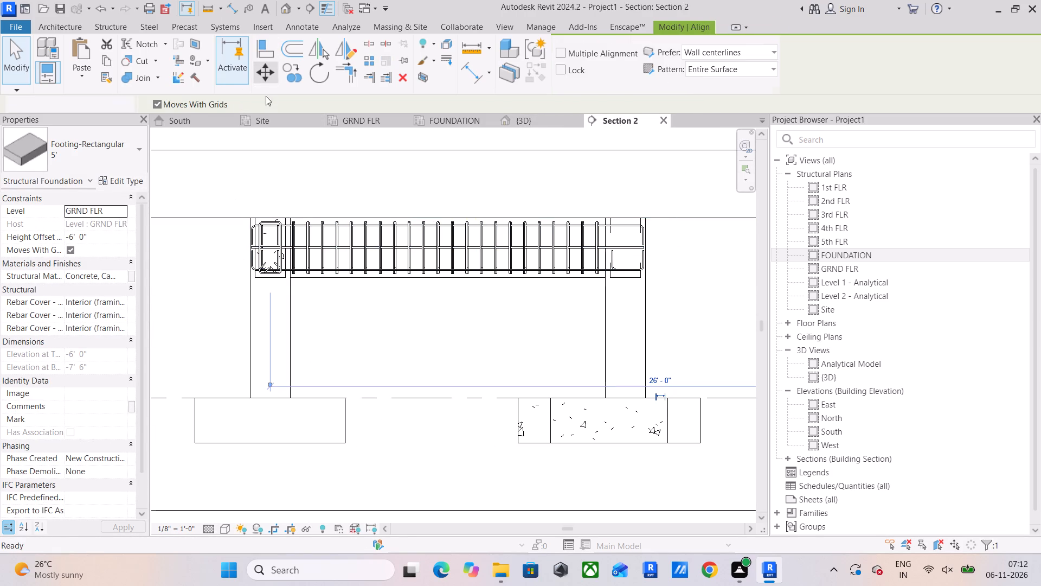
pyautogui.scroll(5, 219, 246)
pyautogui.scroll(4, 294, 275)
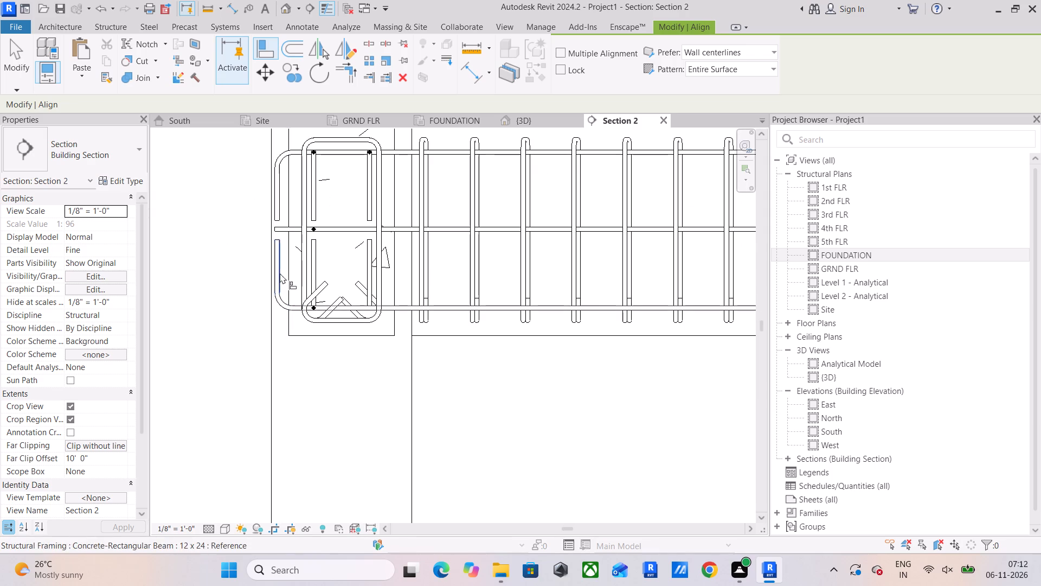
pyautogui.click(277, 274)
pyautogui.scroll(-9, 420, 223)
pyautogui.moveTo(549, 219); pyautogui.dragTo(413, 225, button='middle')
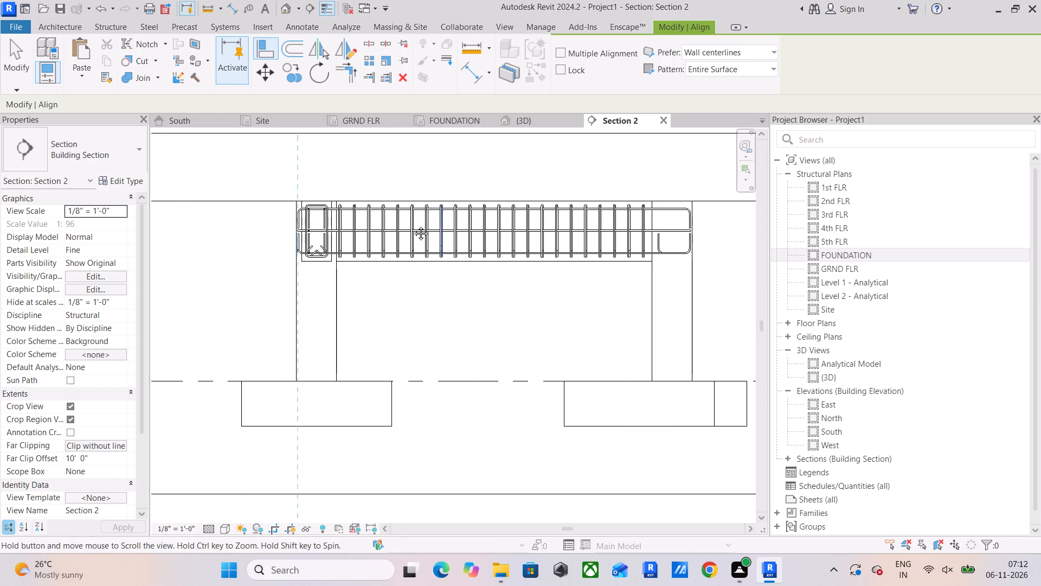
pyautogui.moveTo(413, 225); pyautogui.dragTo(395, 226, button='middle')
pyautogui.scroll(8, 626, 233)
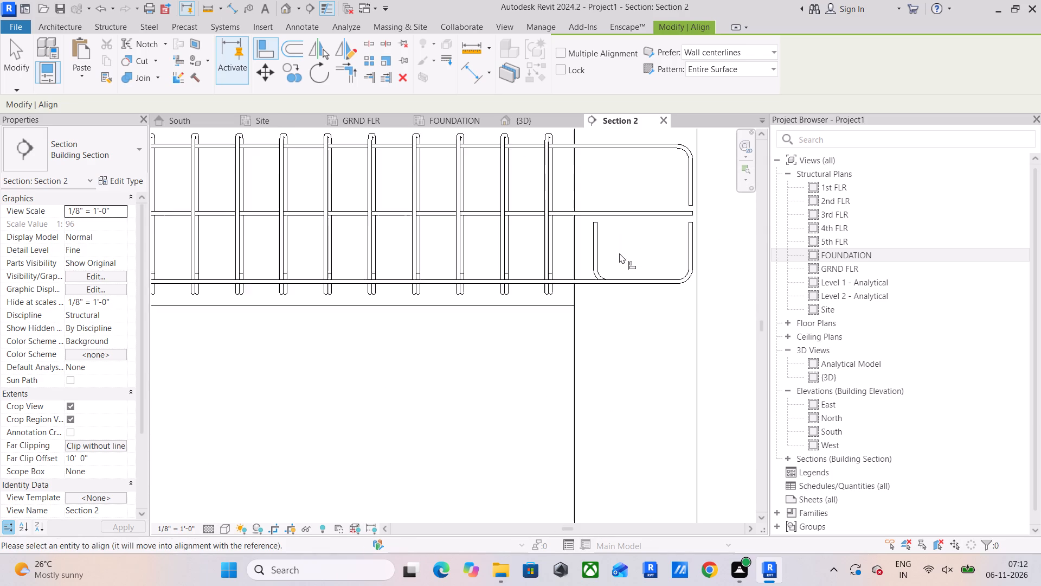
pyautogui.scroll(4, 596, 252)
pyautogui.click(590, 246)
pyautogui.scroll(-10, 573, 234)
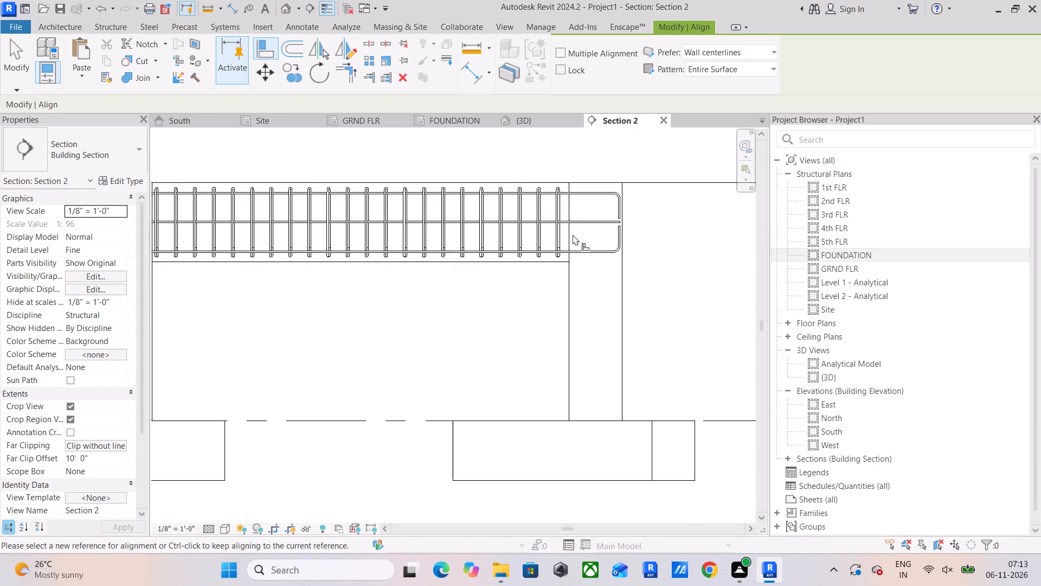
pyautogui.moveTo(573, 234); pyautogui.dragTo(644, 246, button='middle')
pyautogui.moveTo(528, 250); pyautogui.dragTo(619, 250, button='middle')
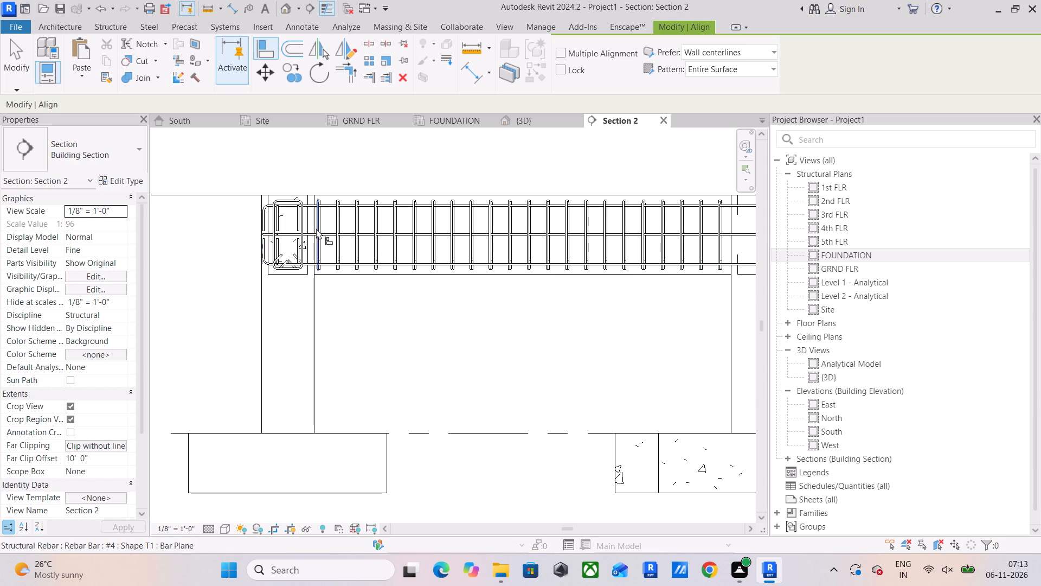
pyautogui.press('Escape')
pyautogui.press('Escape')
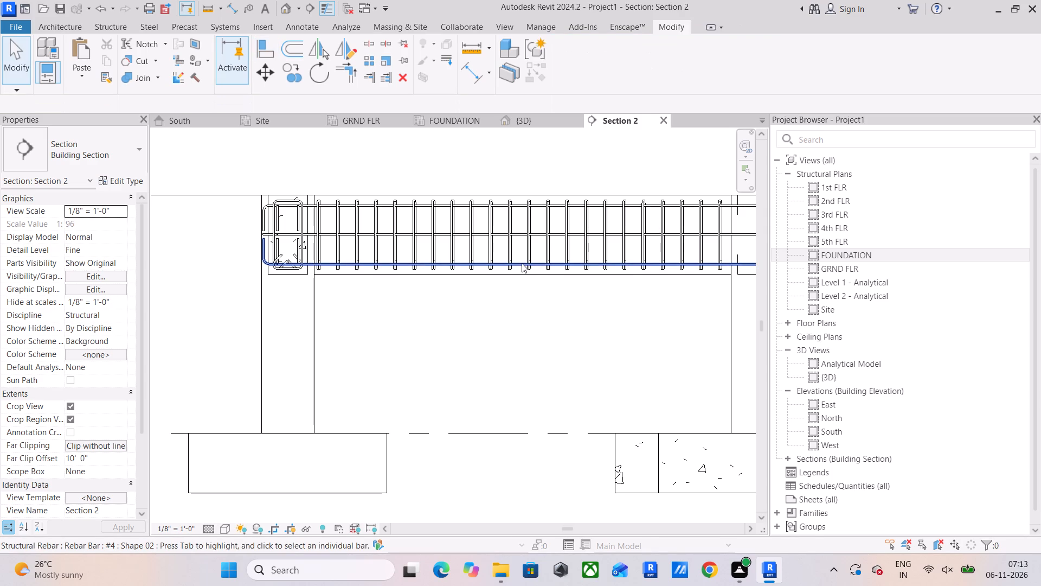
# Shorten the overlapping bottom bar by shifting its left hook inward, just inside the left column's cover line.
pyautogui.click(522, 263)
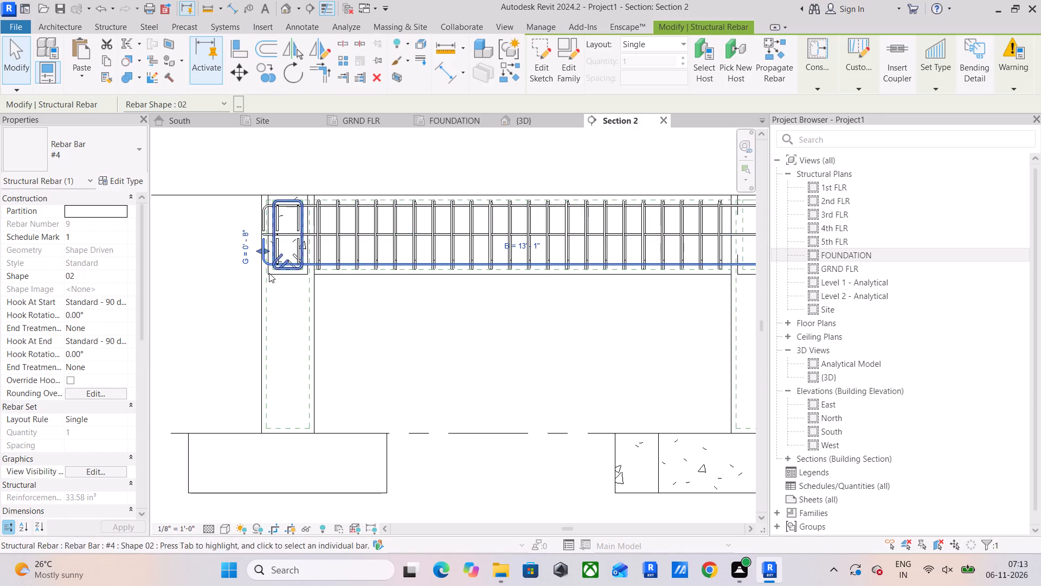
pyautogui.scroll(4, 230, 255)
pyautogui.scroll(5, 307, 273)
pyautogui.scroll(1, 267, 227)
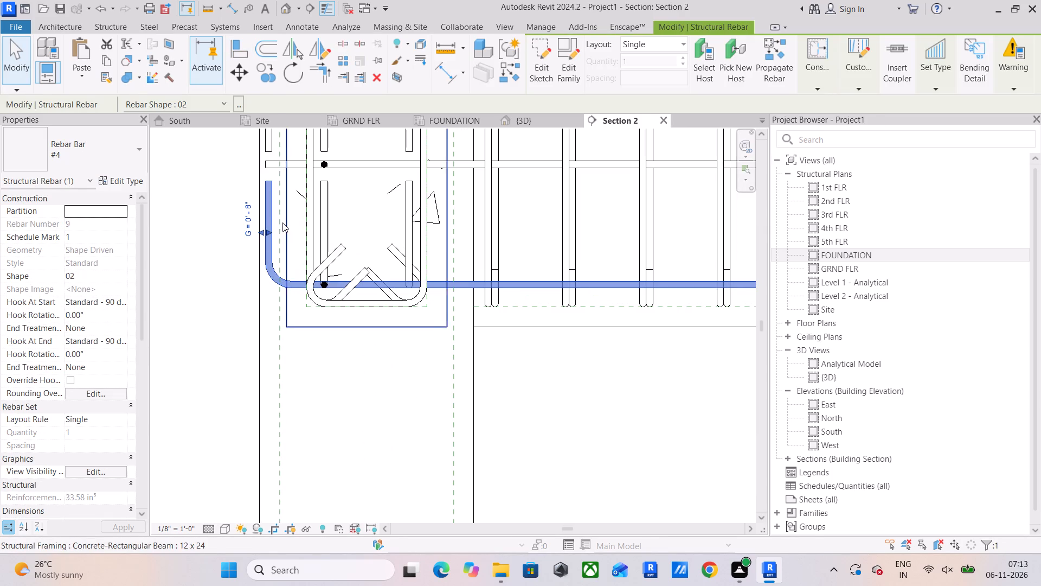
pyautogui.moveTo(282, 222); pyautogui.dragTo(275, 298, button='middle')
pyautogui.moveTo(262, 308); pyautogui.dragTo(280, 310)
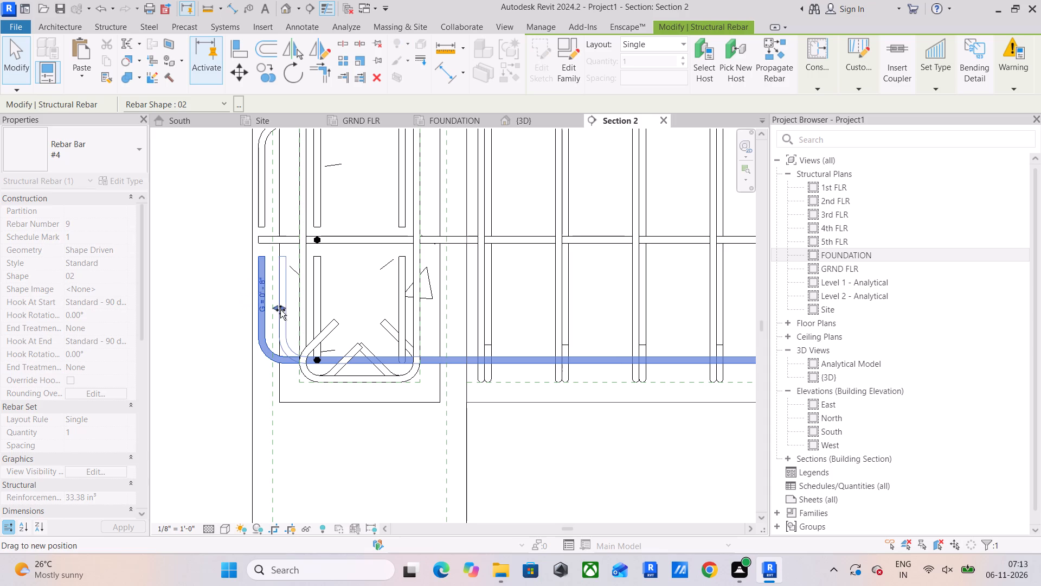
pyautogui.moveTo(280, 310); pyautogui.dragTo(277, 315)
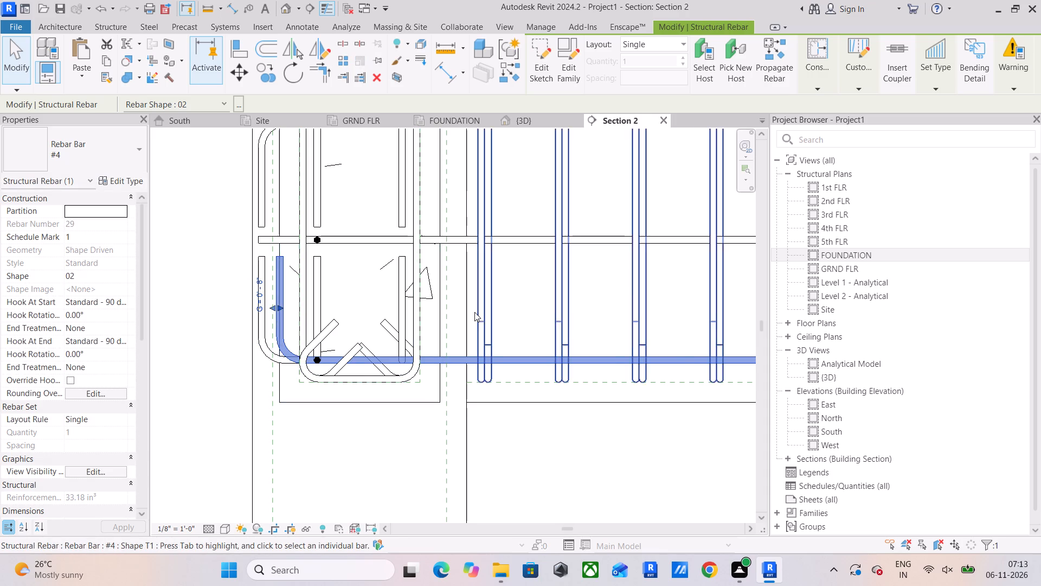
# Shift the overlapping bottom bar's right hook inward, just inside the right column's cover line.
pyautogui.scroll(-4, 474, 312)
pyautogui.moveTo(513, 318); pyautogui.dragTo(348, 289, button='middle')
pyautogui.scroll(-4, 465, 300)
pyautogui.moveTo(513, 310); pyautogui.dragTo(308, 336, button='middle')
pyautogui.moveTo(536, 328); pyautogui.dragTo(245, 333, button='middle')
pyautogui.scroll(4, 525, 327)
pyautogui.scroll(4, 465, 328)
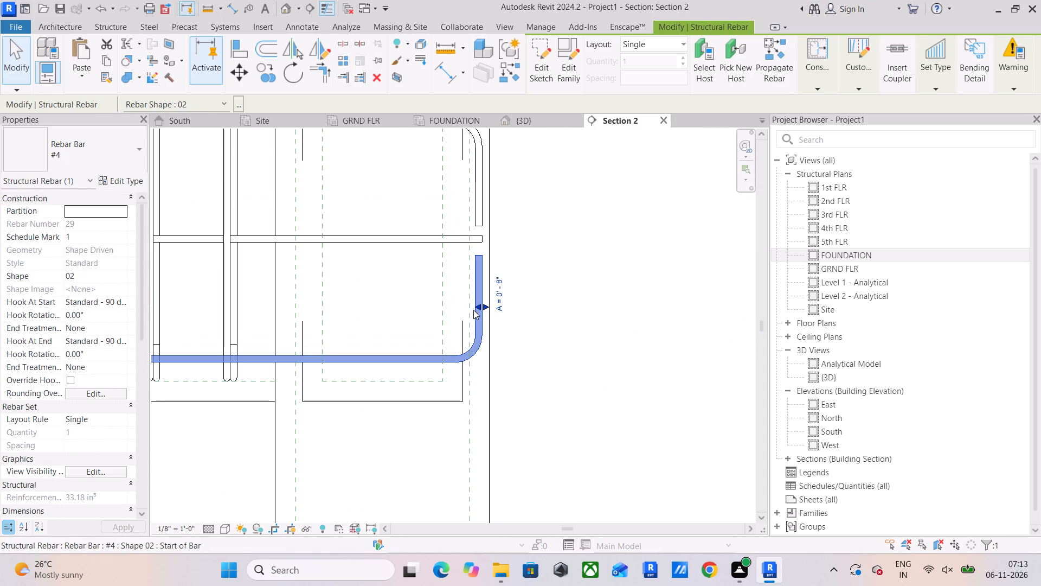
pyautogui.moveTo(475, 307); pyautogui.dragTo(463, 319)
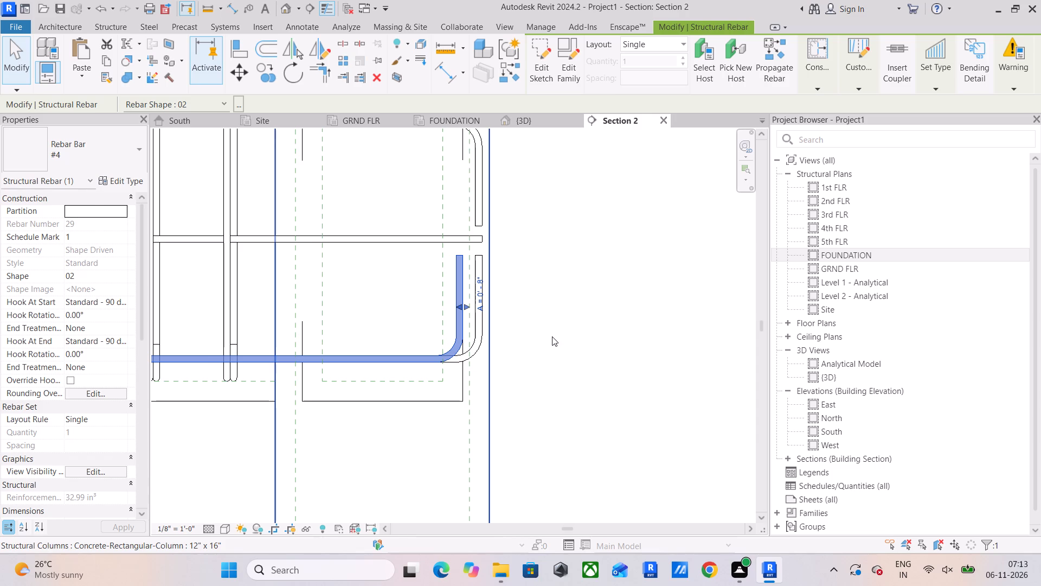
# Delete both overlapping hooked #4 bottom bars from the beam in Section 2.
pyautogui.press('Delete')
pyautogui.click(470, 359)
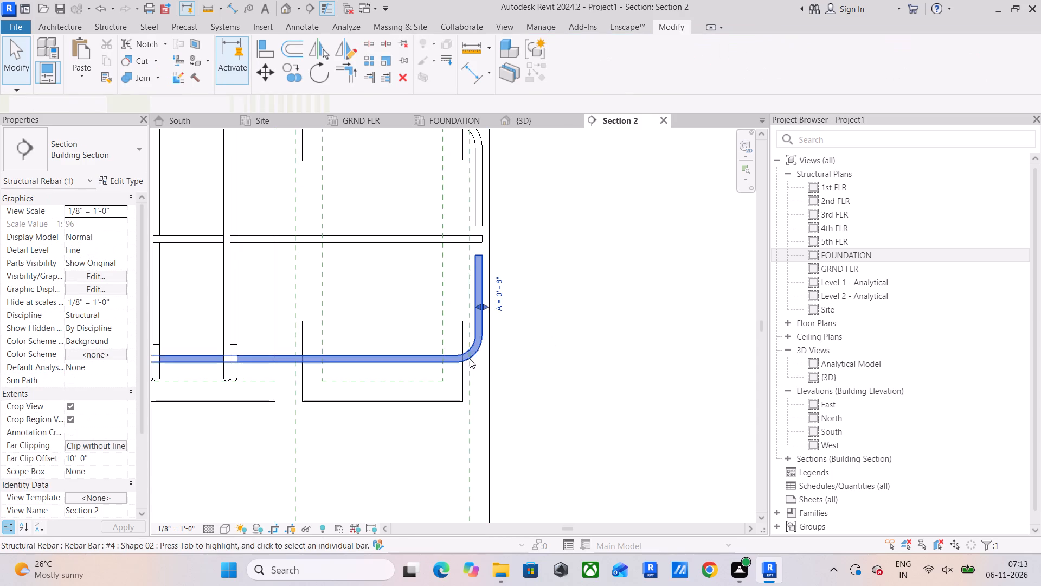
pyautogui.scroll(-5, 524, 309)
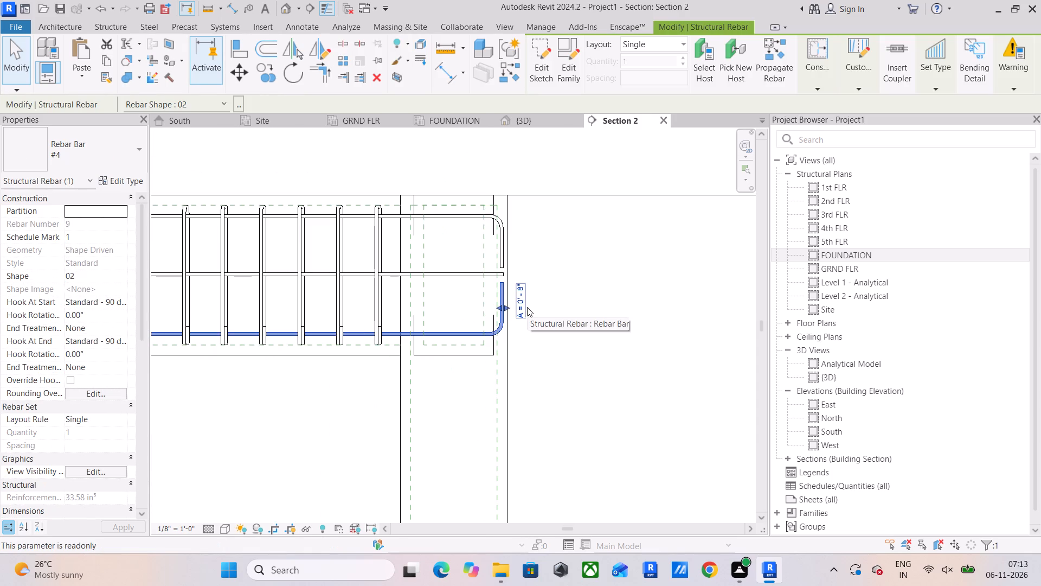
pyautogui.press('Delete')
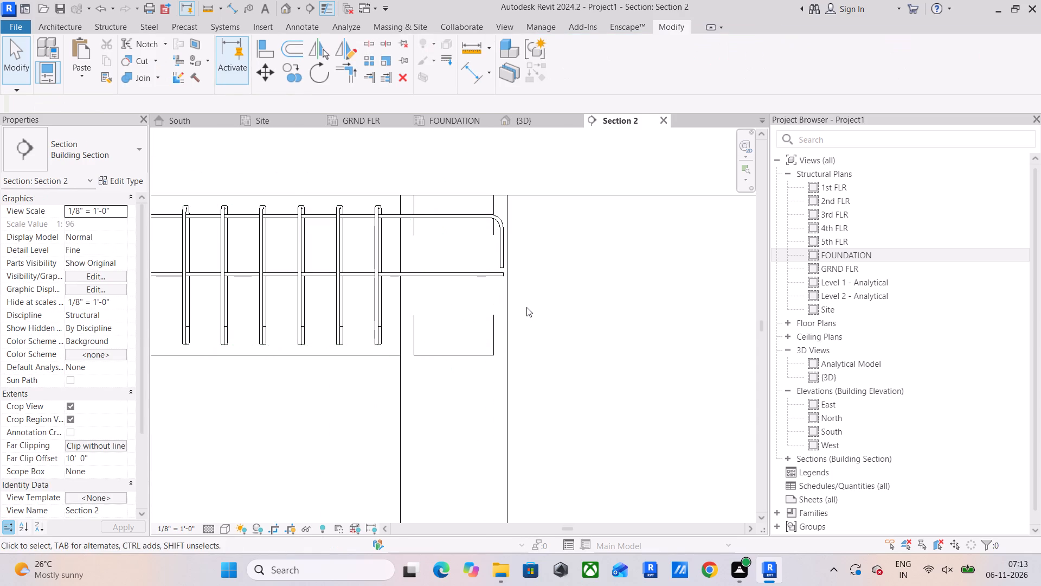
# Mirror a copy of the hooked #4 top bar about the straight mid-height bar to form a new bottom bar.
pyautogui.click(442, 215)
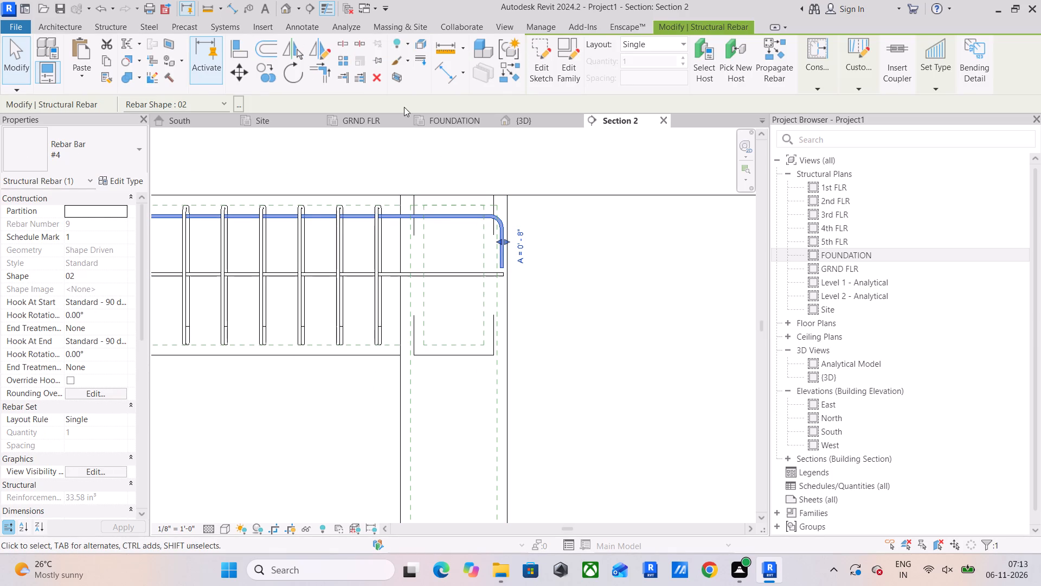
pyautogui.click(320, 58)
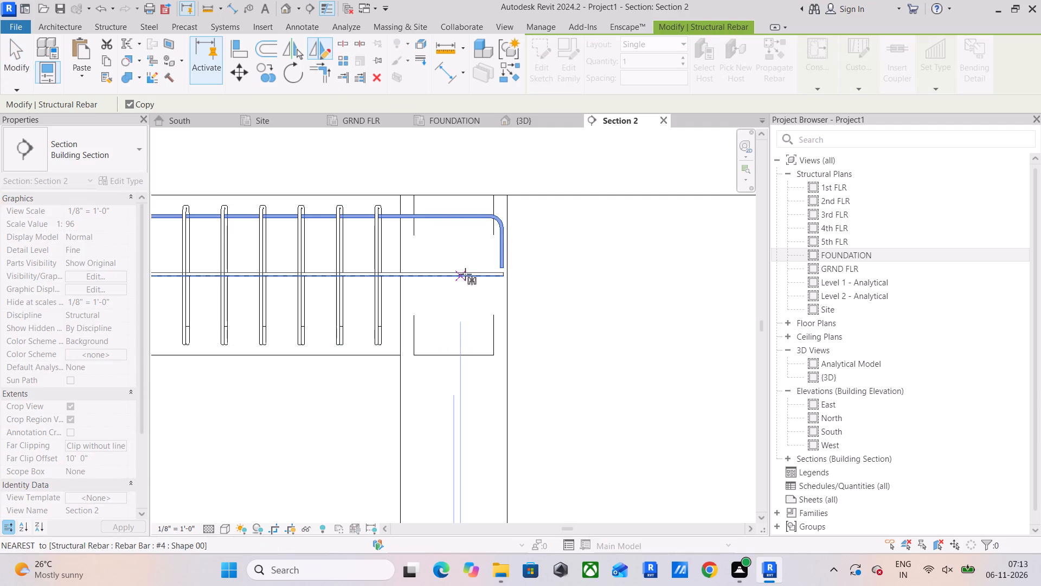
pyautogui.click(380, 273)
pyautogui.click(423, 273)
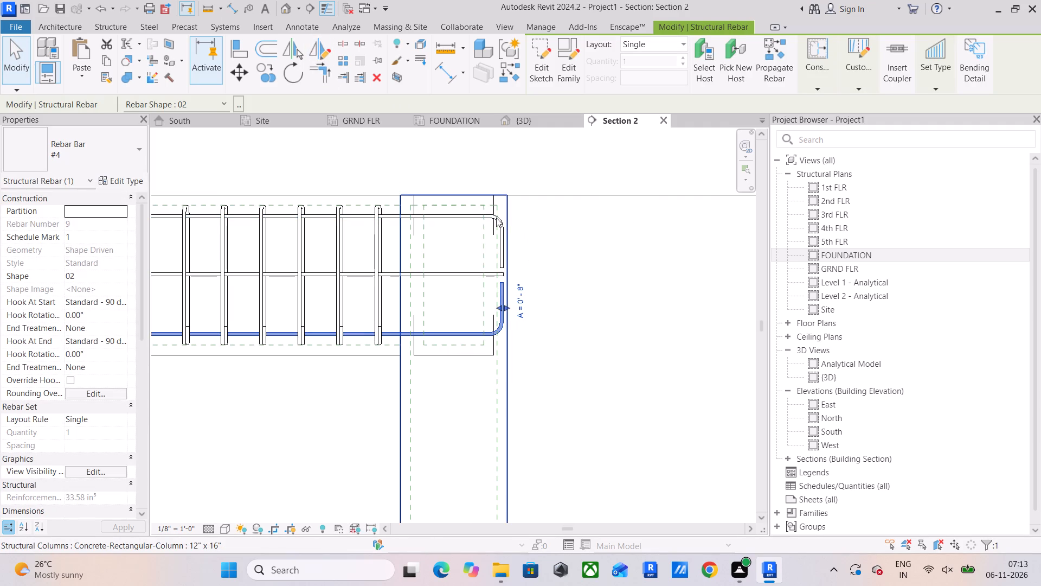
pyautogui.click(464, 214)
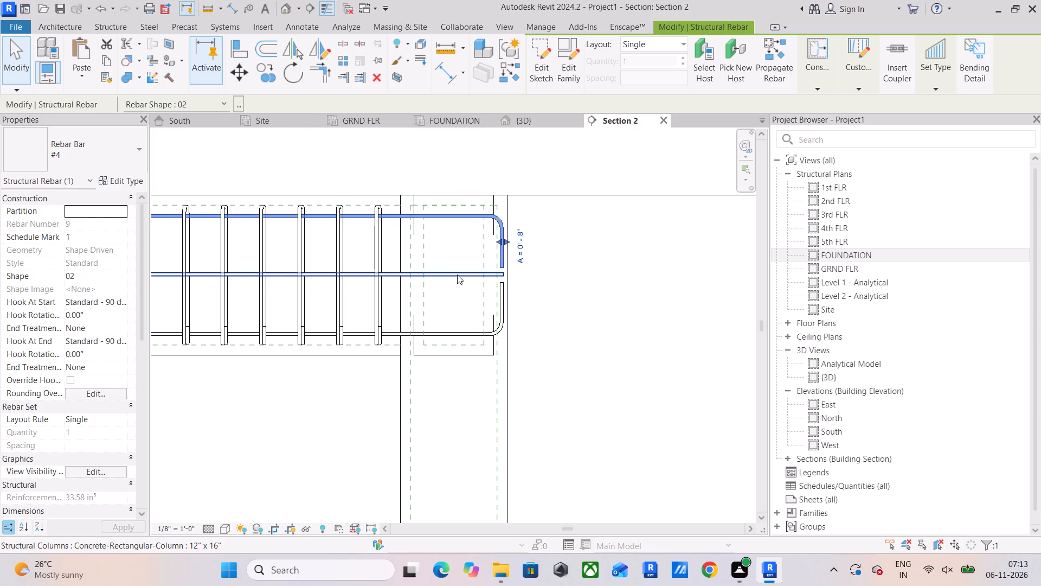
pyautogui.scroll(-3, 457, 275)
pyautogui.keyDown('shift'); pyautogui.moveTo(458, 286); pyautogui.dragTo(446, 311, button='middle'); pyautogui.keyUp('shift')
pyautogui.click(517, 297)
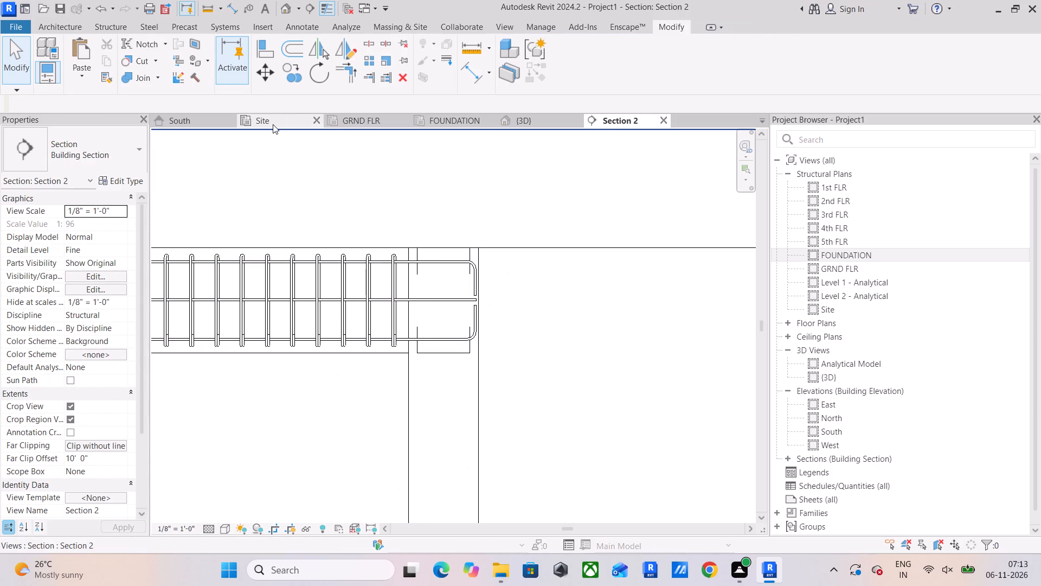
# In the 3D view's right side, move the hooked top bar outside the short beam's cage about 1'-0 1/2" horizontally into the stirrups, opposite the other top bar.
pyautogui.click(526, 126)
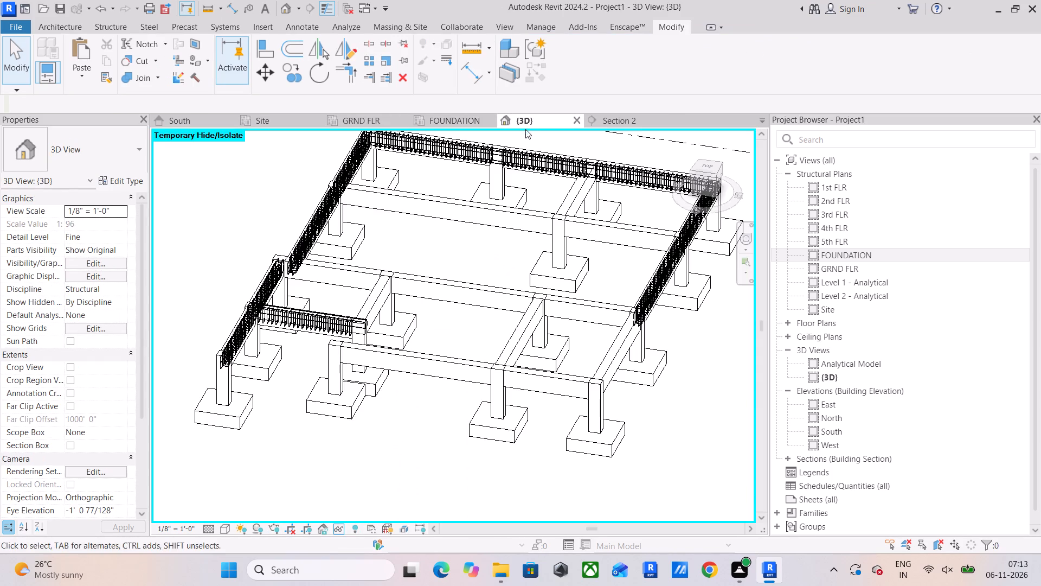
pyautogui.scroll(10, 325, 321)
pyautogui.scroll(5, 420, 301)
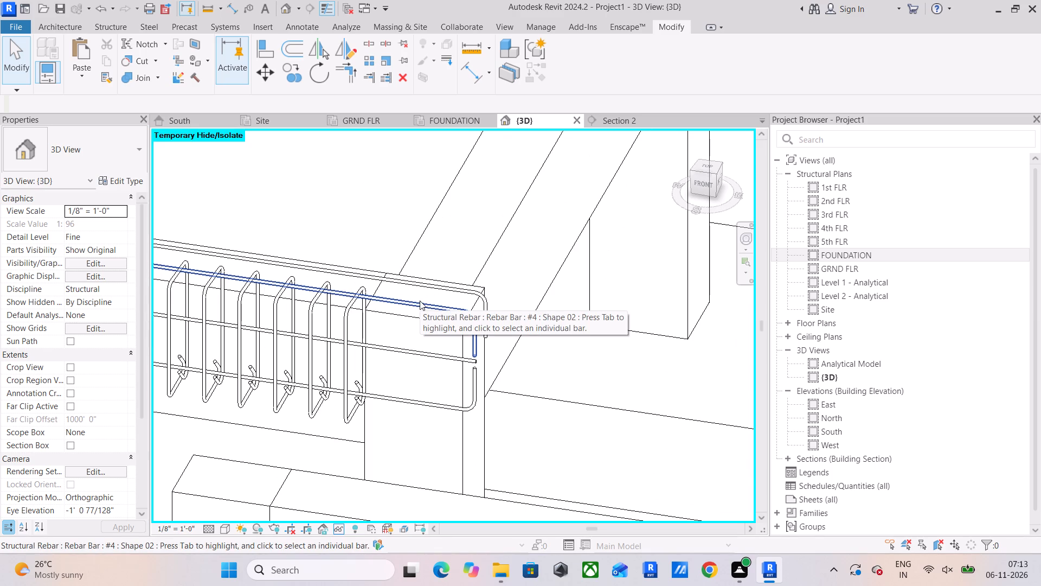
pyautogui.keyDown('shift'); pyautogui.moveTo(430, 358); pyautogui.dragTo(418, 363, button='middle'); pyautogui.keyUp('shift')
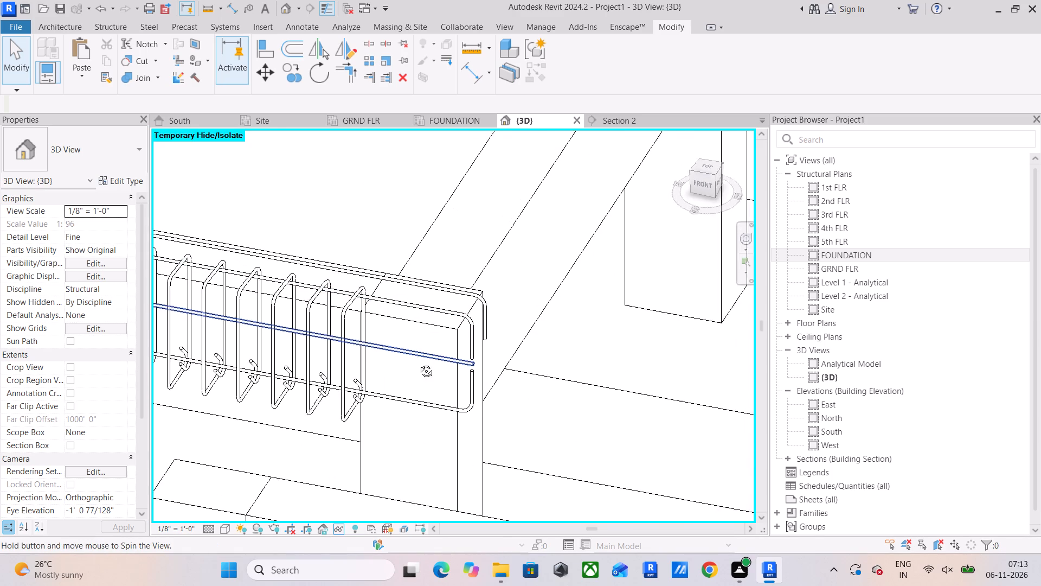
pyautogui.keyDown('shift'); pyautogui.moveTo(418, 363); pyautogui.dragTo(337, 359, button='middle'); pyautogui.keyUp('shift')
pyautogui.keyDown('shift'); pyautogui.moveTo(417, 328); pyautogui.dragTo(380, 332, button='middle'); pyautogui.keyUp('shift')
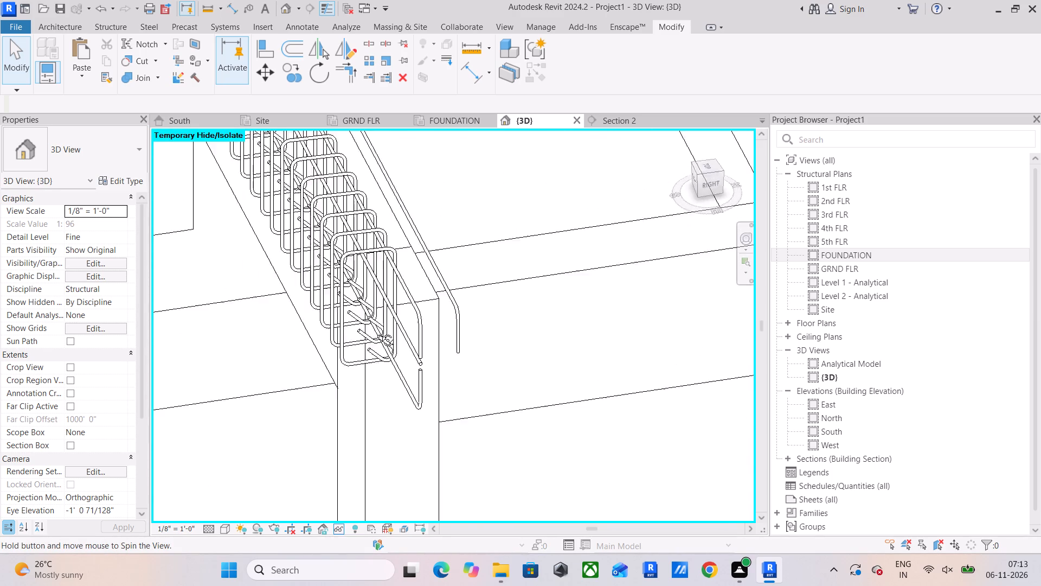
pyautogui.keyDown('shift'); pyautogui.moveTo(380, 332); pyautogui.dragTo(354, 290, button='middle'); pyautogui.keyUp('shift')
pyautogui.click(448, 299)
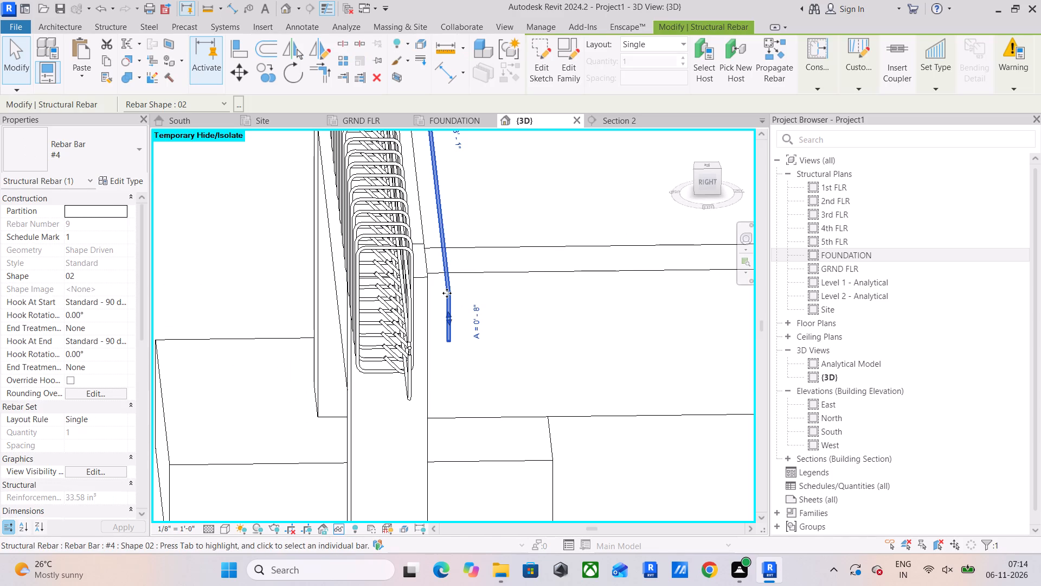
pyautogui.click(703, 182)
pyautogui.scroll(9, 436, 322)
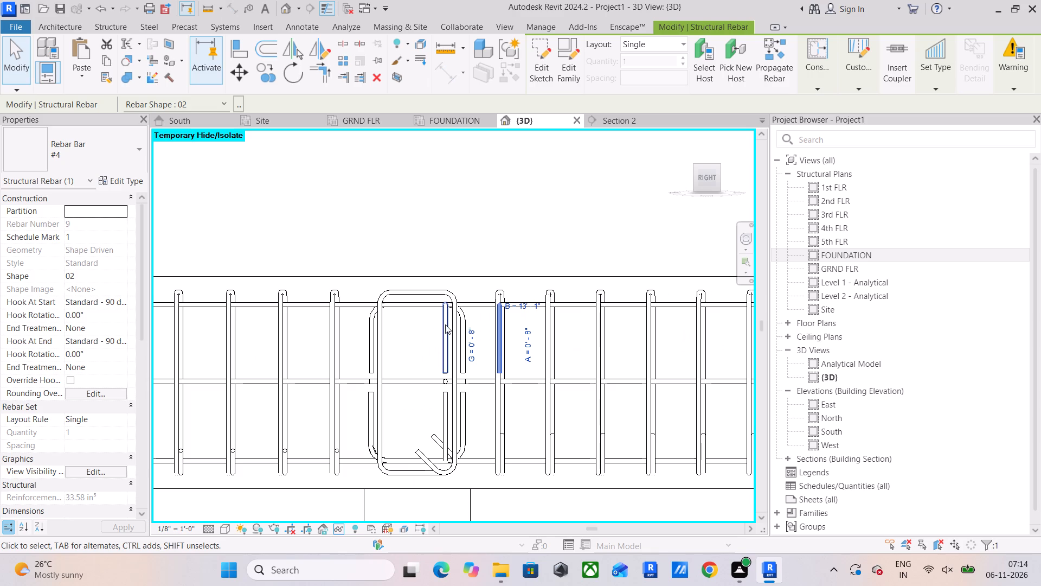
pyautogui.scroll(1, 449, 322)
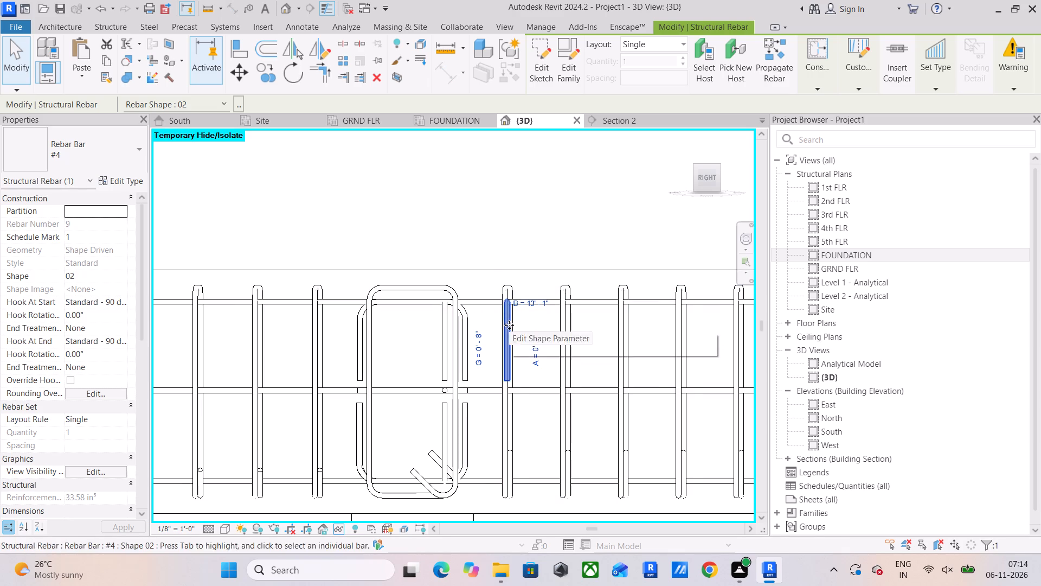
pyautogui.click(237, 72)
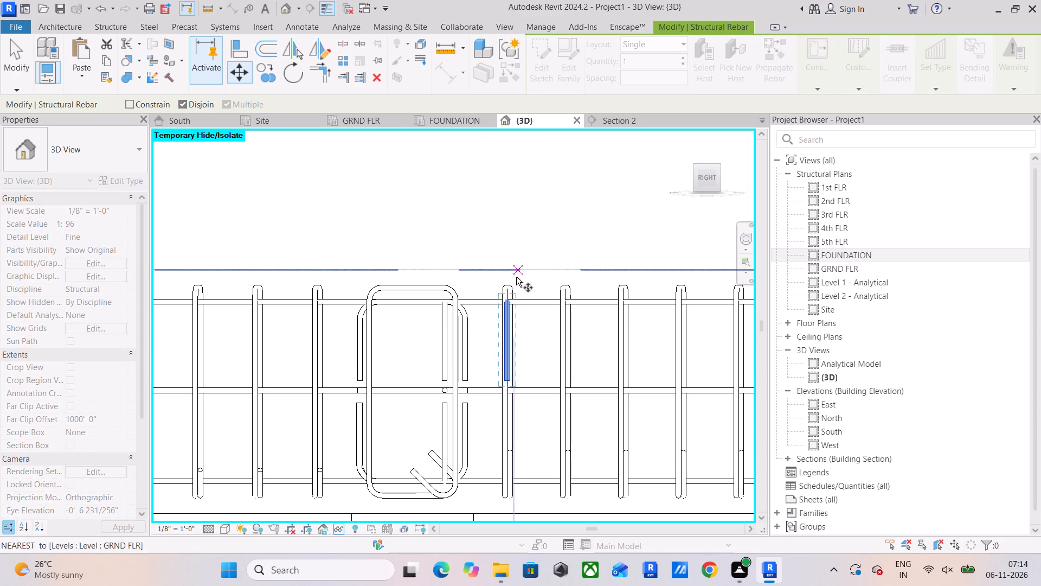
pyautogui.scroll(5, 503, 303)
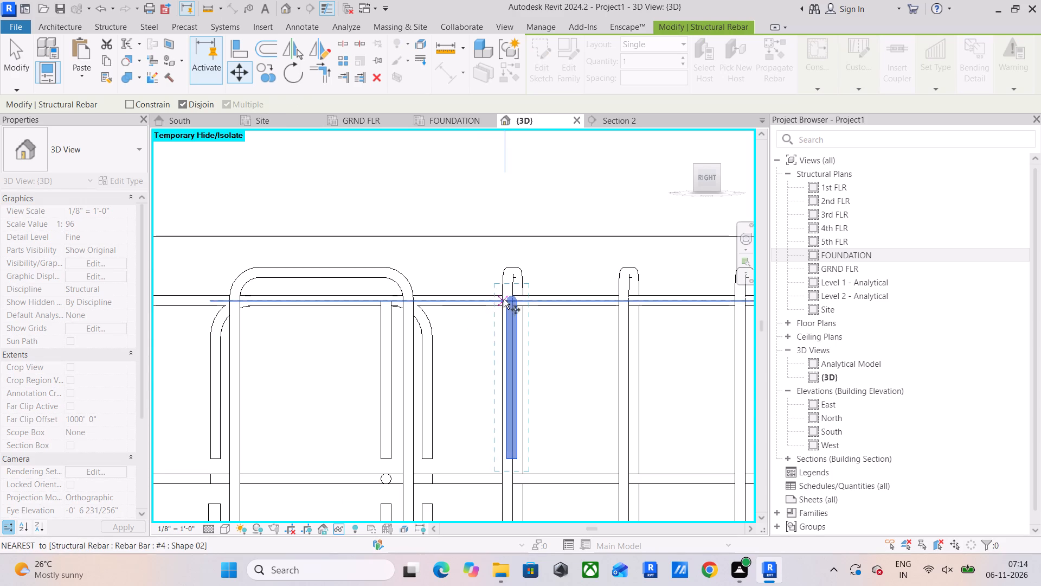
pyautogui.scroll(4, 510, 294)
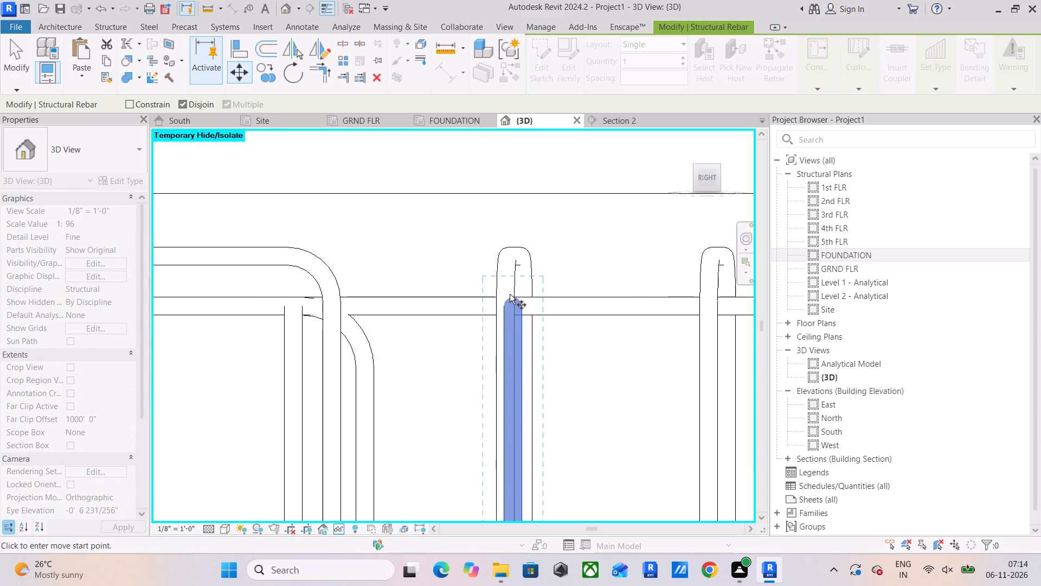
pyautogui.click(520, 300)
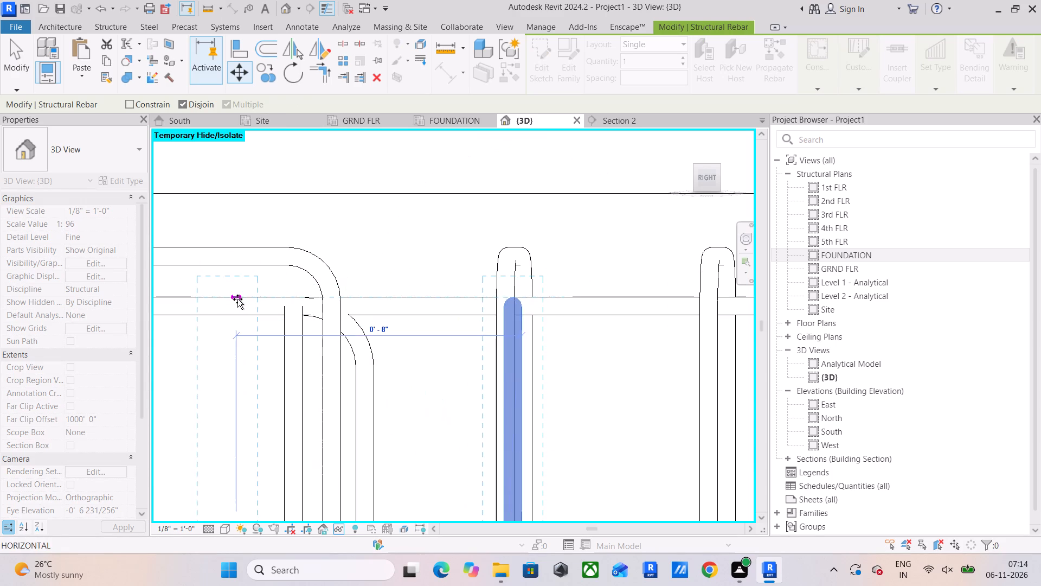
pyautogui.moveTo(237, 299); pyautogui.dragTo(446, 294, button='middle')
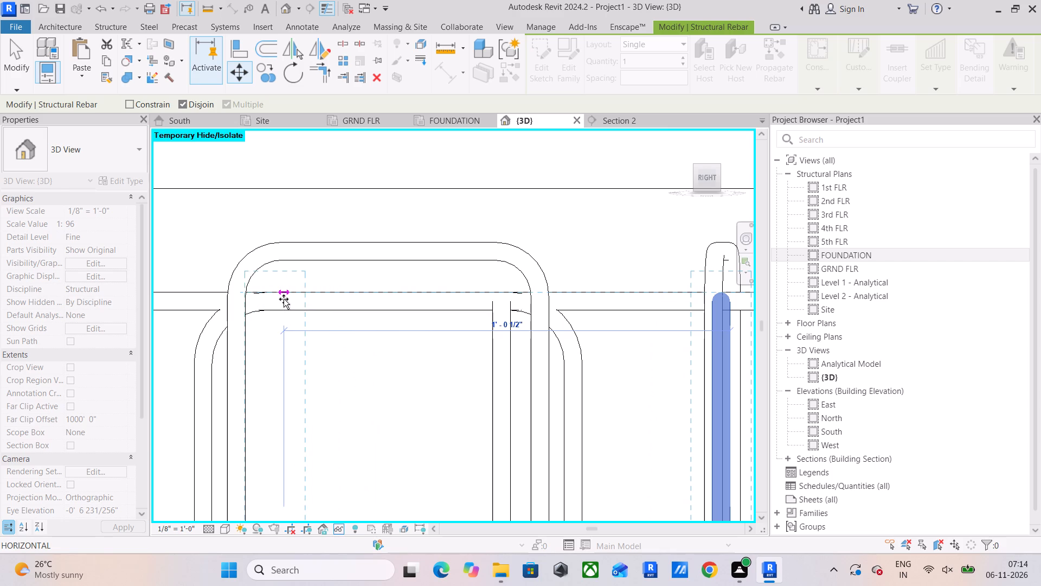
pyautogui.click(284, 299)
pyautogui.moveTo(284, 299); pyautogui.dragTo(309, 263, button='middle')
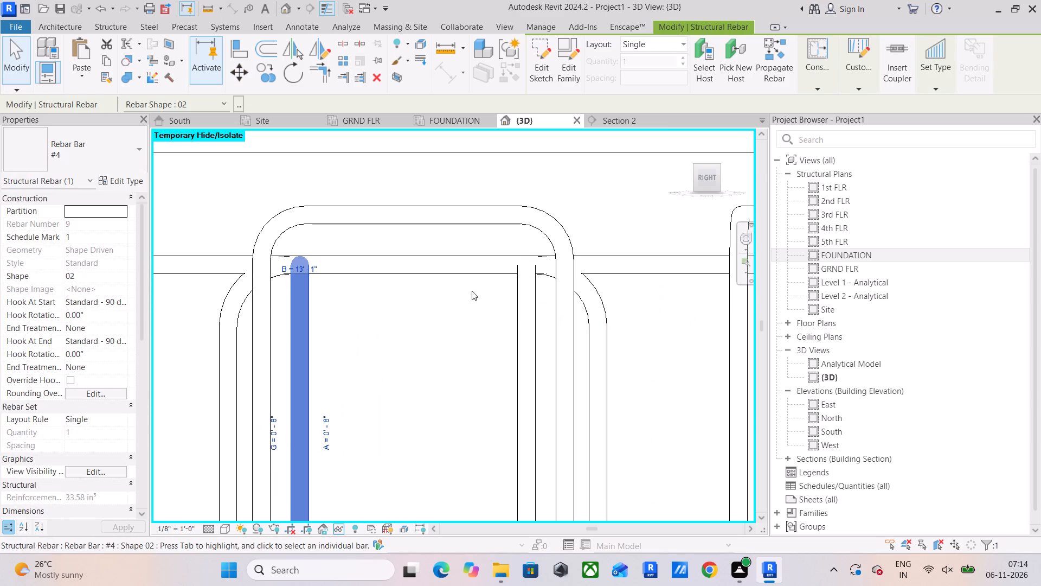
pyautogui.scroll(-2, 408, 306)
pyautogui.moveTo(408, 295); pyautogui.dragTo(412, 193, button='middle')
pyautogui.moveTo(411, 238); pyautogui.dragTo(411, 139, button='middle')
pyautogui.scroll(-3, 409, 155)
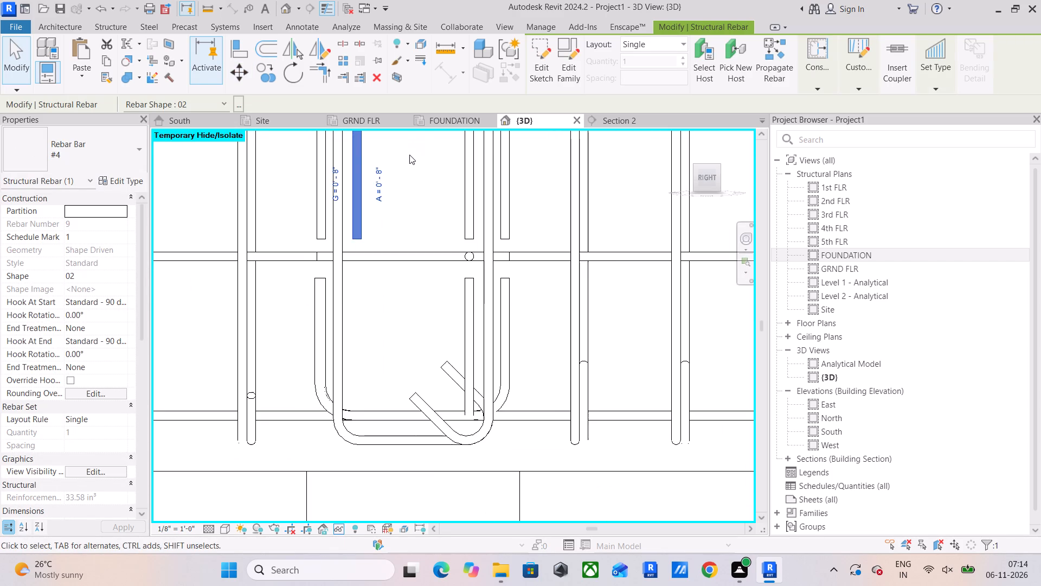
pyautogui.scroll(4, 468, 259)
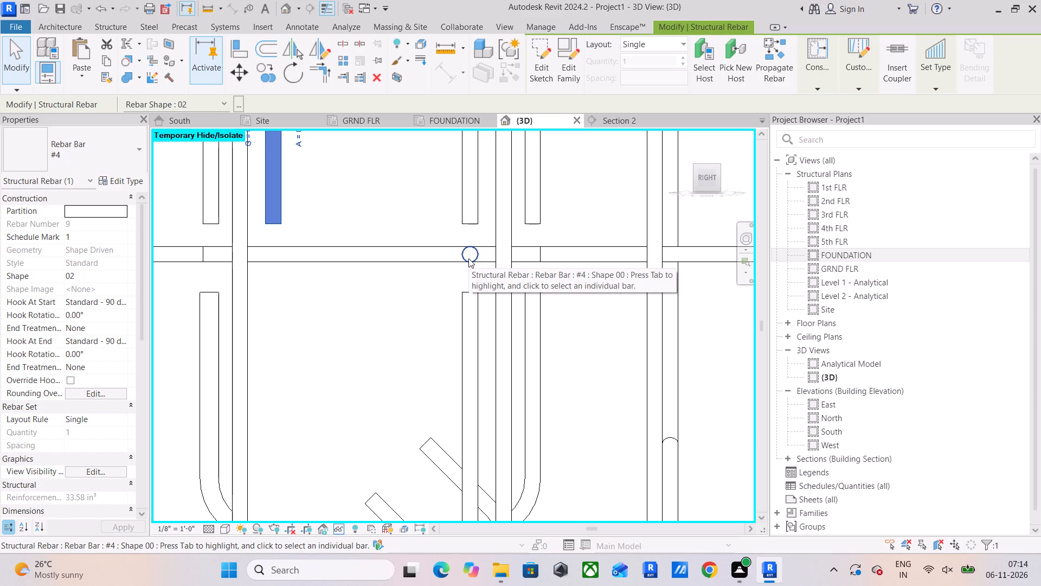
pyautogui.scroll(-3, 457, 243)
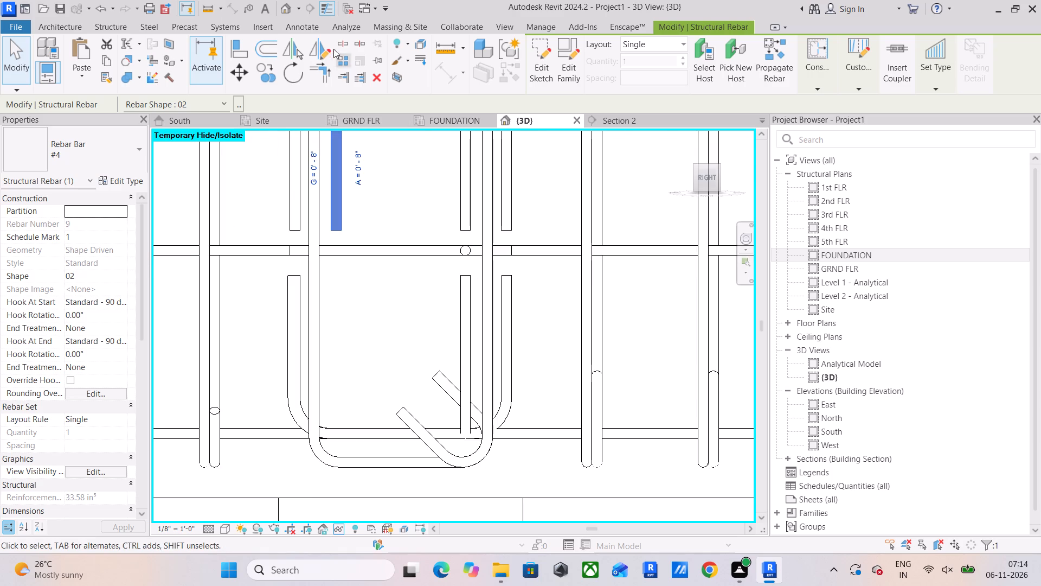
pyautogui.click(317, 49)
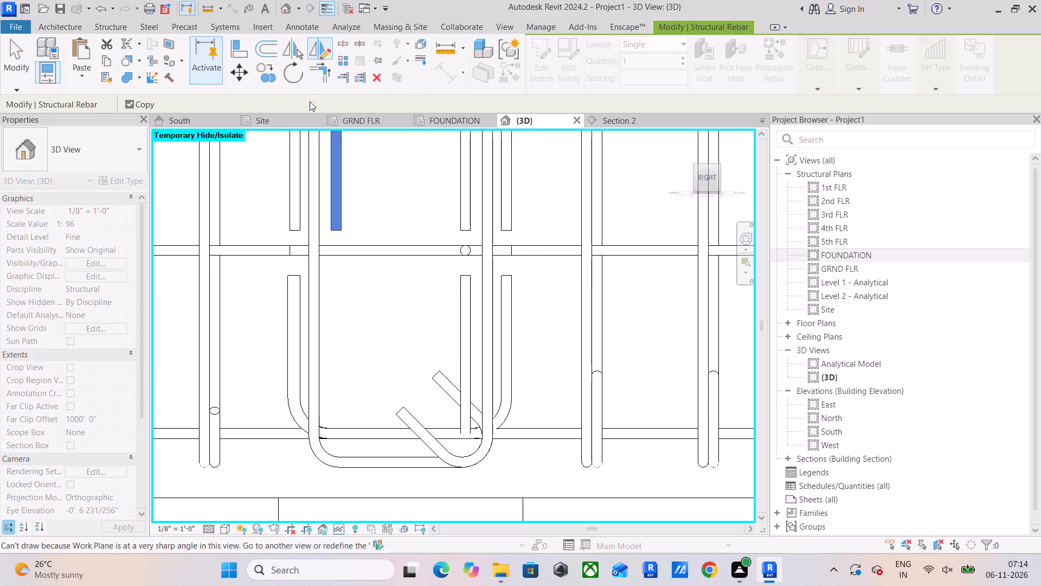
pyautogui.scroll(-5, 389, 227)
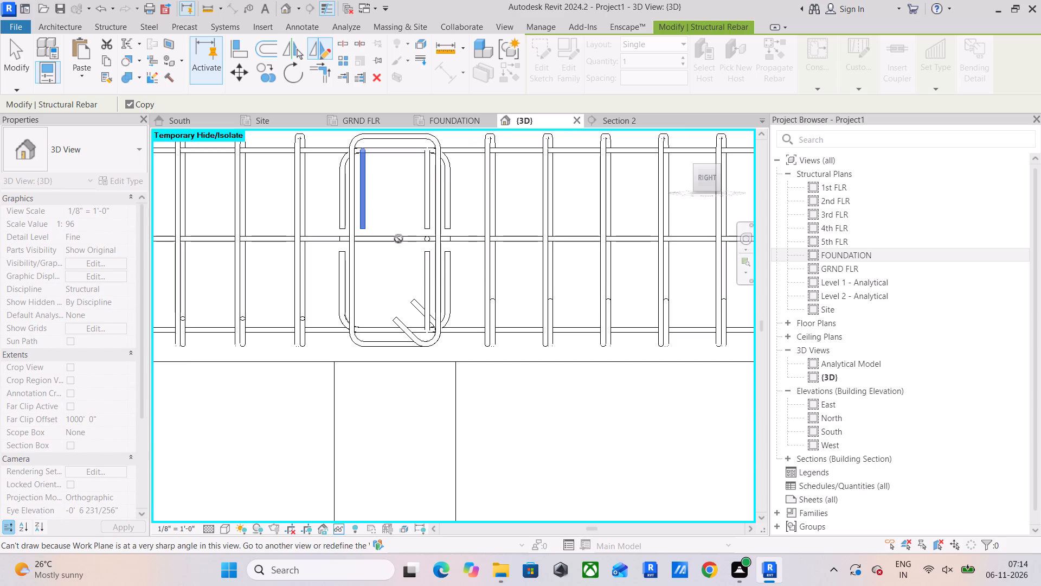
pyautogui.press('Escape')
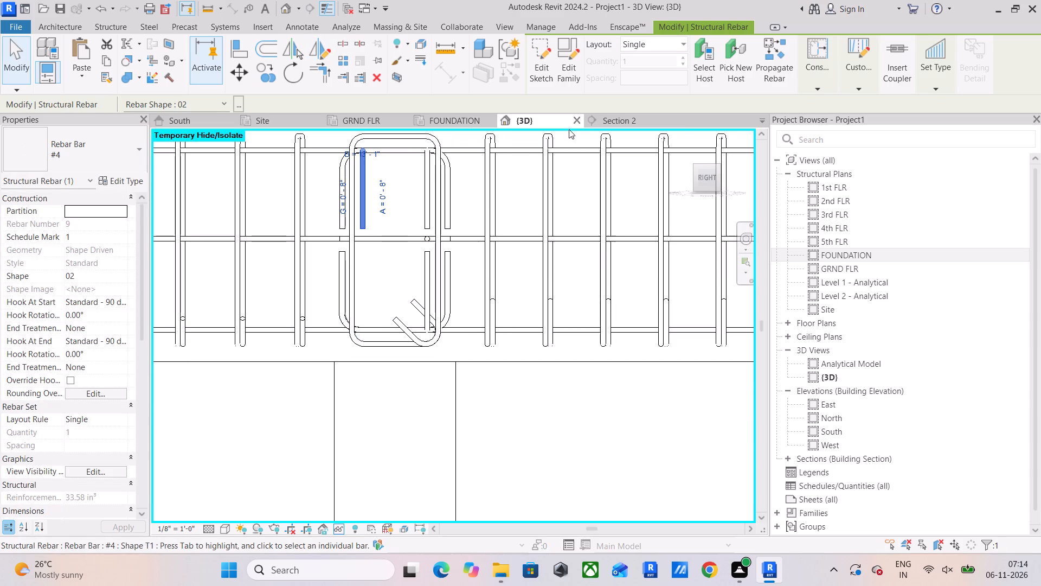
# In Section 2, mirror a copy of the repositioned hooked #4 top bar about the straight mid-height bar to form the second bottom bar.
pyautogui.moveTo(707, 181); pyautogui.dragTo(734, 182)
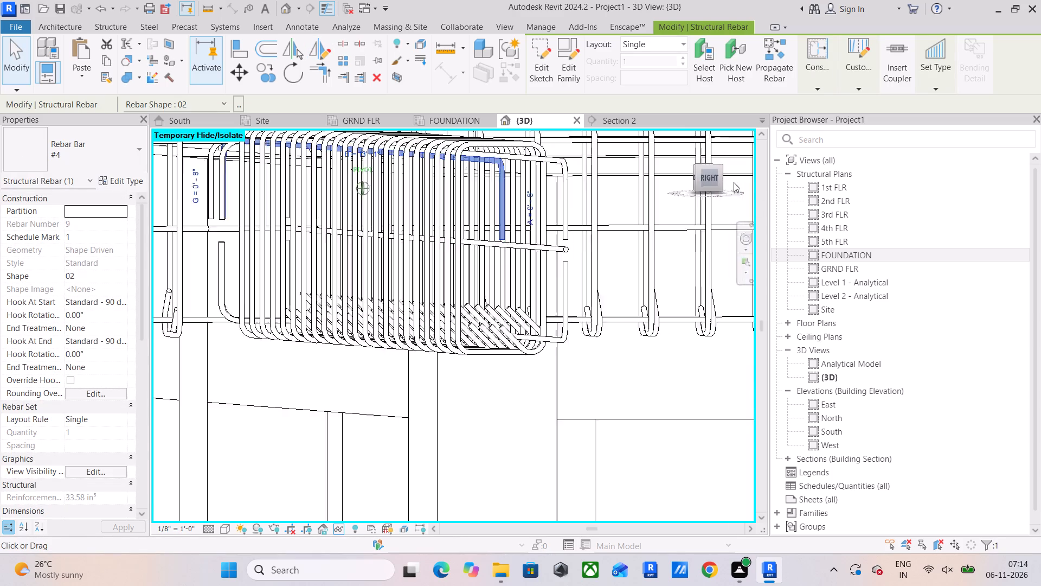
pyautogui.moveTo(734, 182); pyautogui.dragTo(747, 182)
pyautogui.click(693, 179)
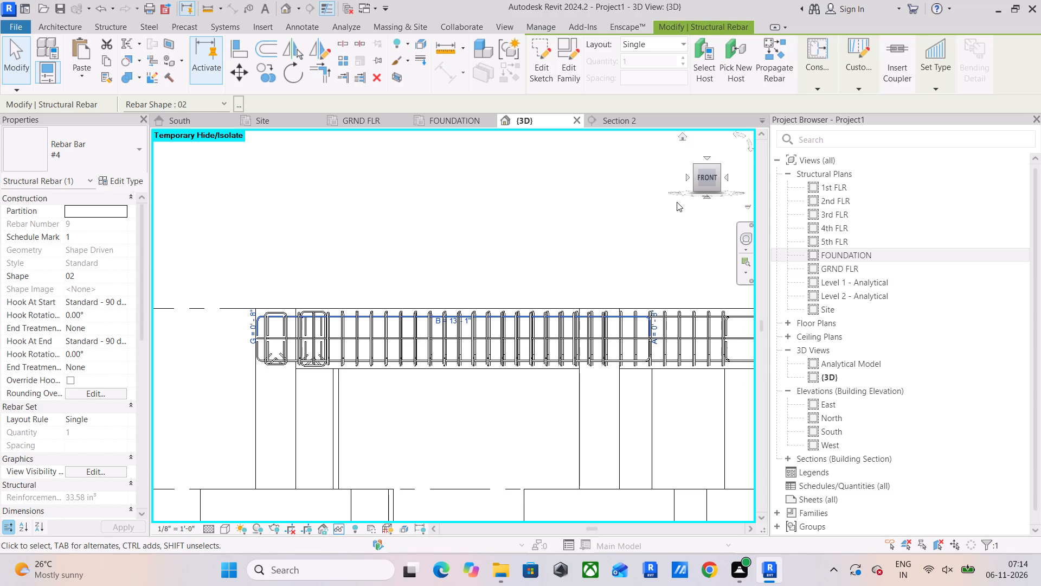
pyautogui.moveTo(669, 270); pyautogui.dragTo(483, 218, button='middle')
pyautogui.scroll(4, 454, 285)
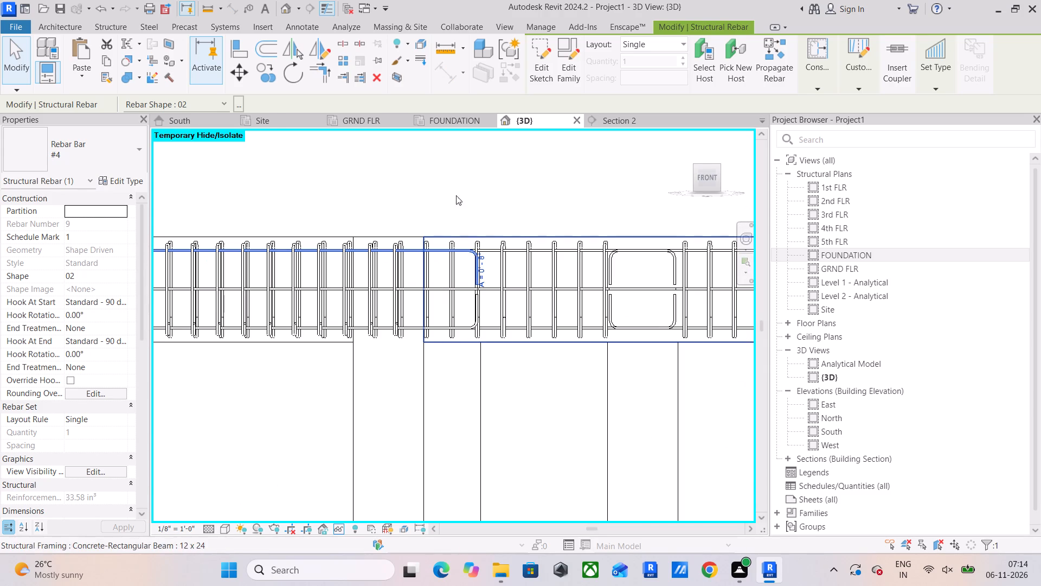
pyautogui.click(634, 120)
pyautogui.scroll(2, 483, 295)
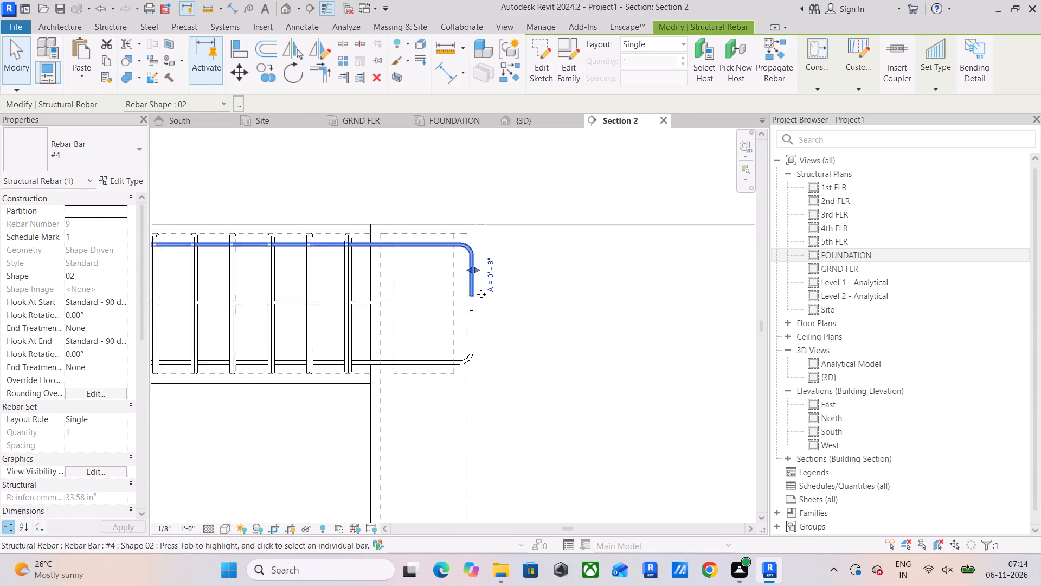
pyautogui.scroll(3, 481, 294)
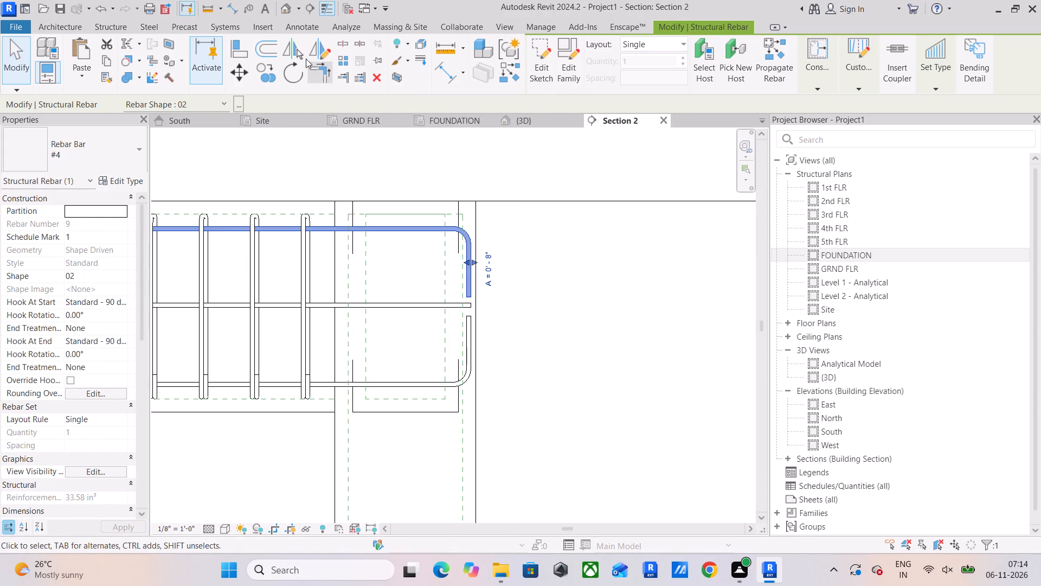
pyautogui.click(314, 54)
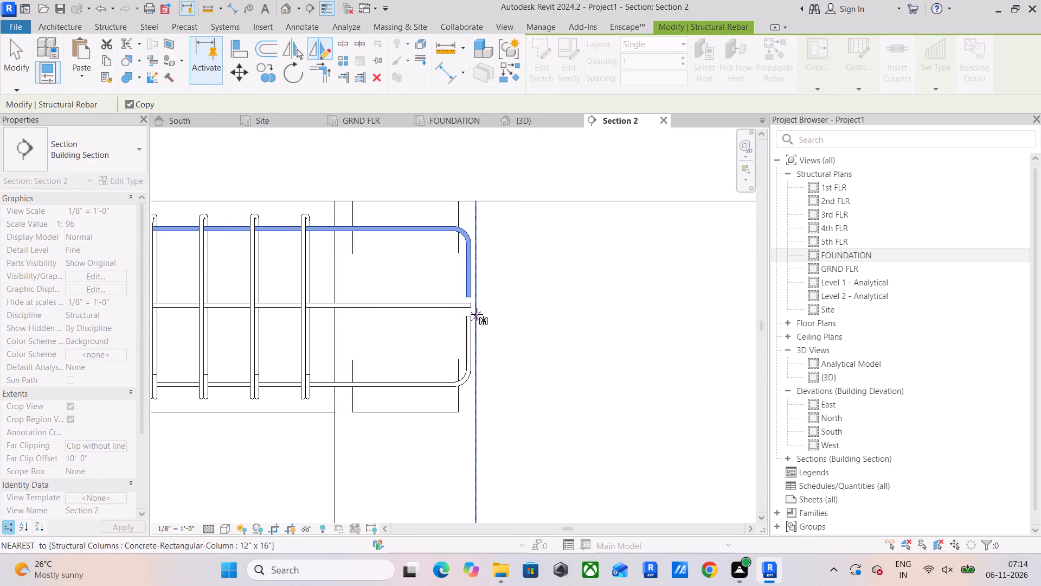
pyautogui.click(474, 305)
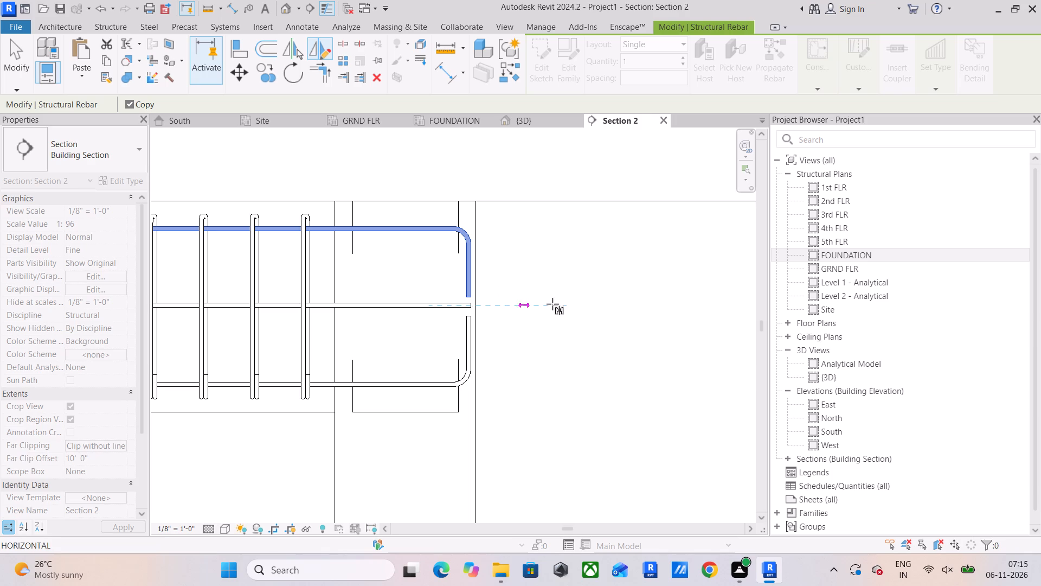
pyautogui.click(567, 305)
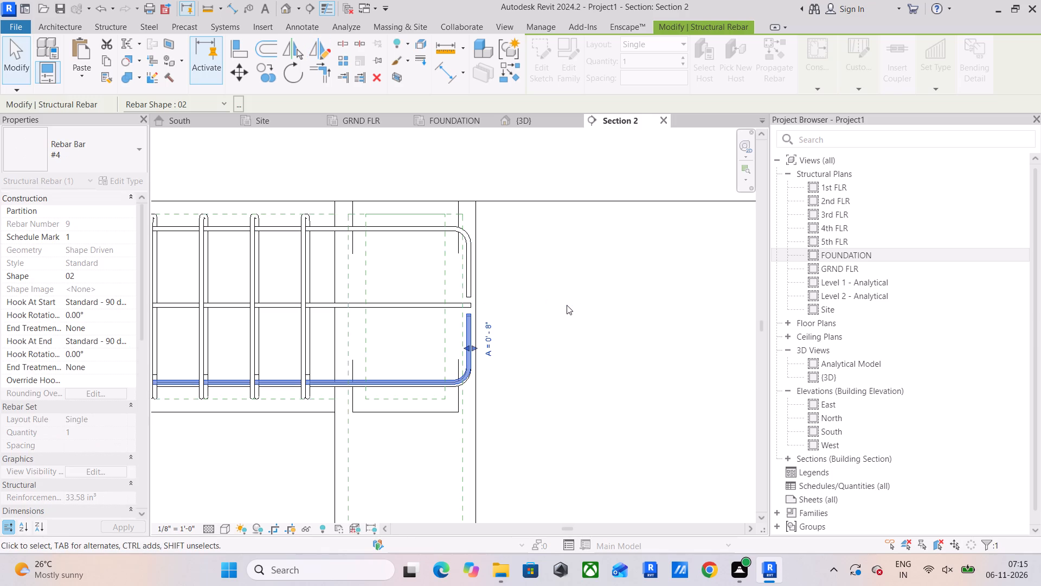
pyautogui.press('Escape')
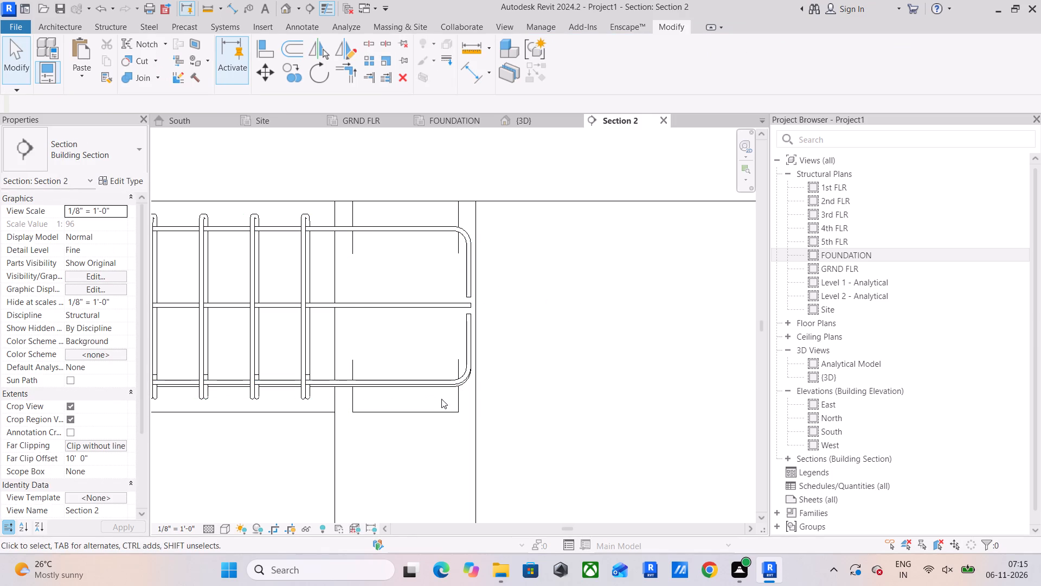
# Align the lower edge of the newly mirrored bottom bar with the lower edge of the existing hooked bottom bar.
pyautogui.scroll(4, 429, 378)
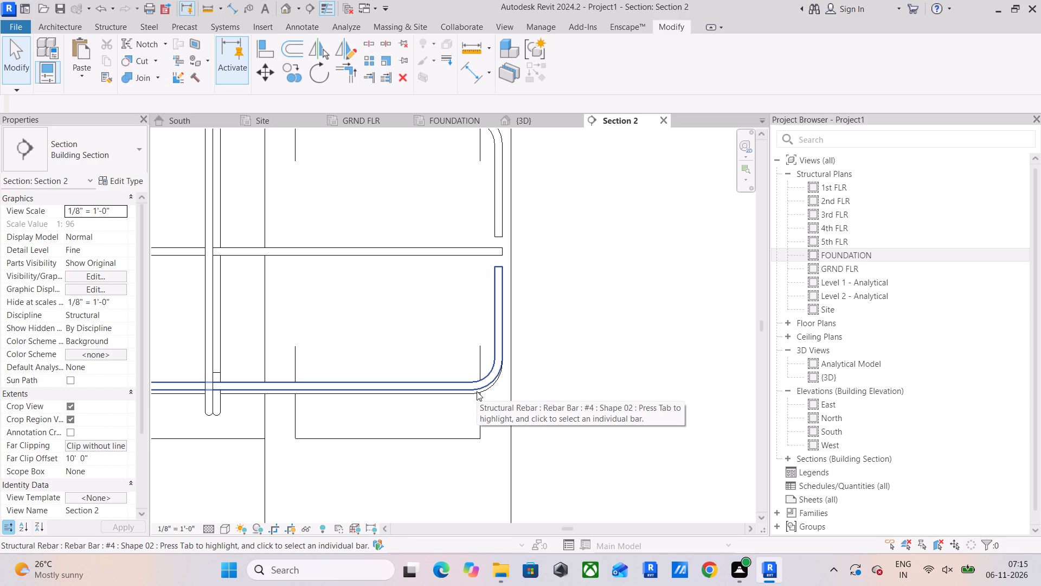
pyautogui.scroll(6, 457, 398)
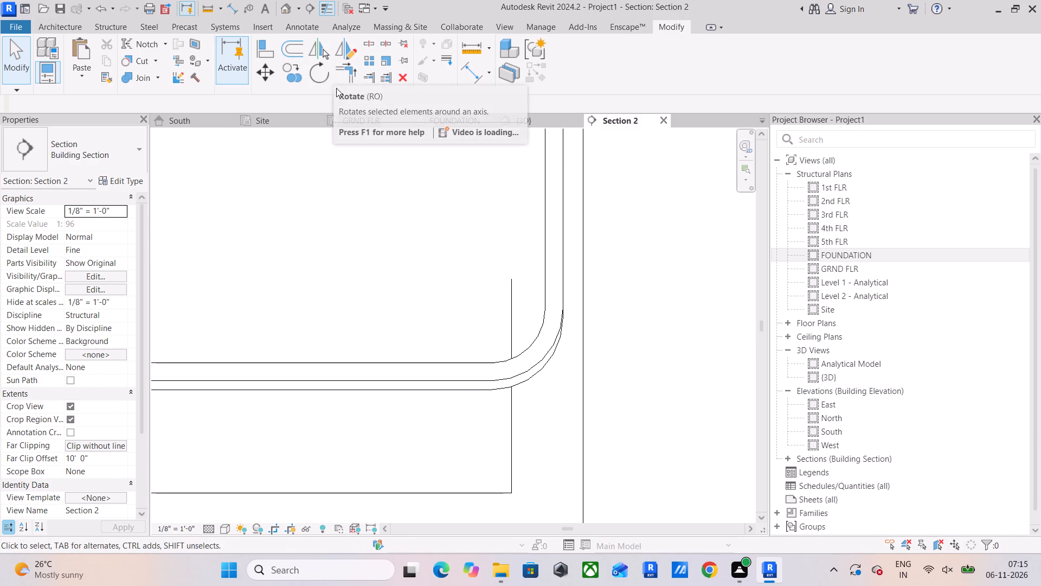
pyautogui.click(265, 54)
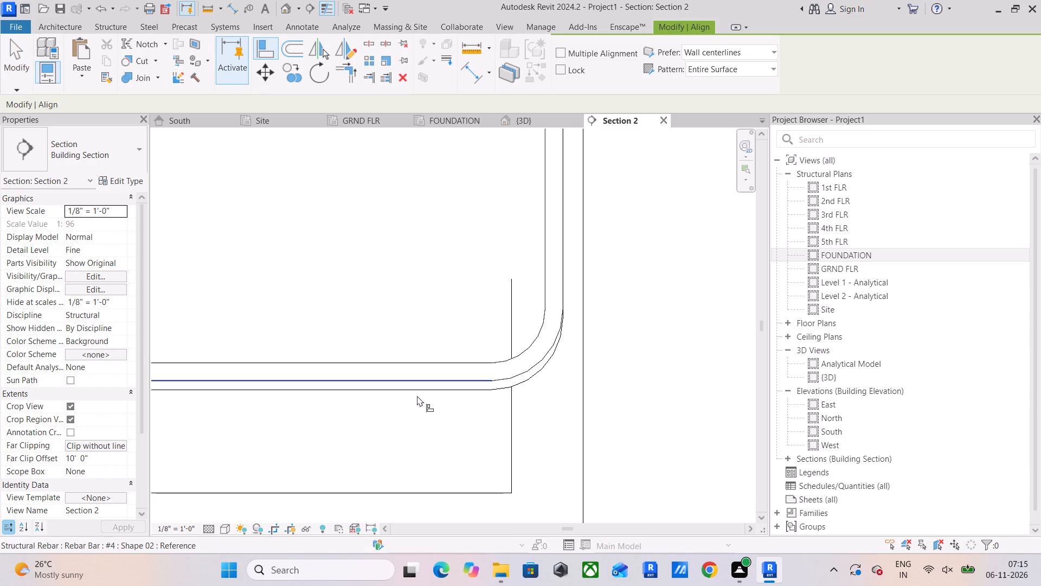
pyautogui.click(425, 392)
pyautogui.click(429, 378)
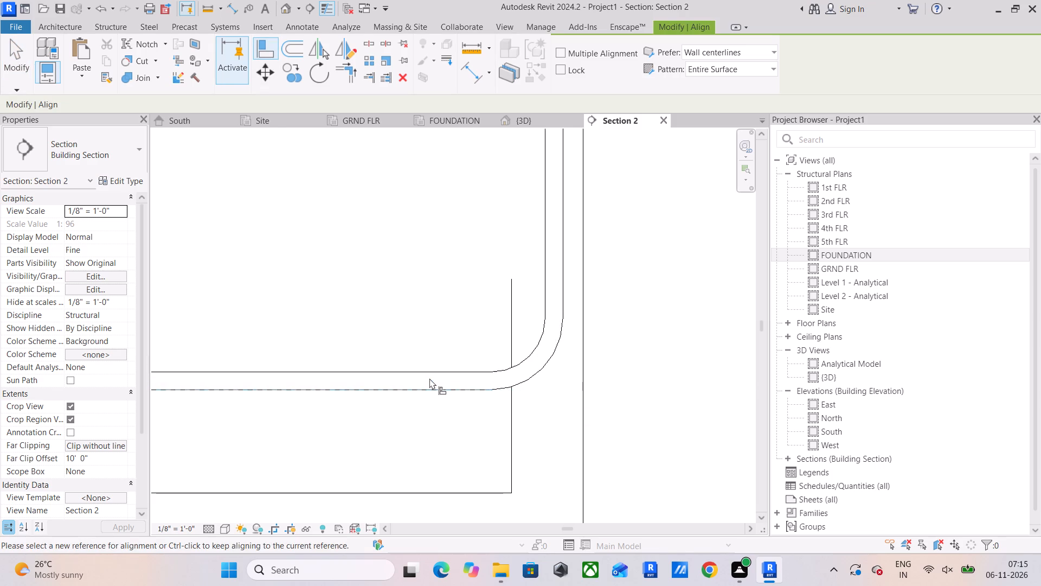
pyautogui.scroll(-9, 429, 378)
pyautogui.moveTo(435, 377); pyautogui.dragTo(554, 407, button='middle')
pyautogui.press('Escape')
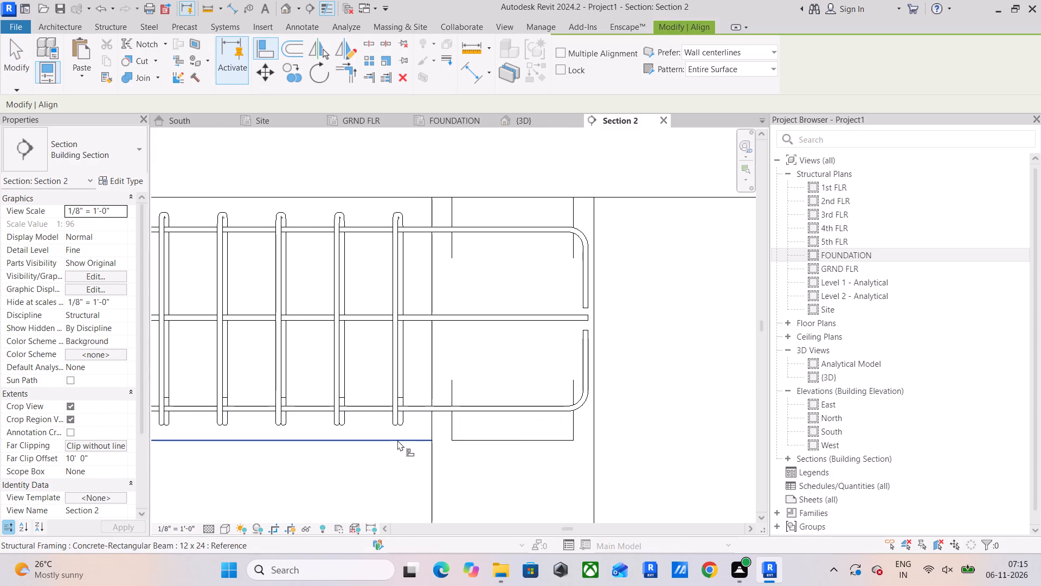
pyautogui.press('Escape')
pyautogui.press('Escape')
pyautogui.press('Escape')
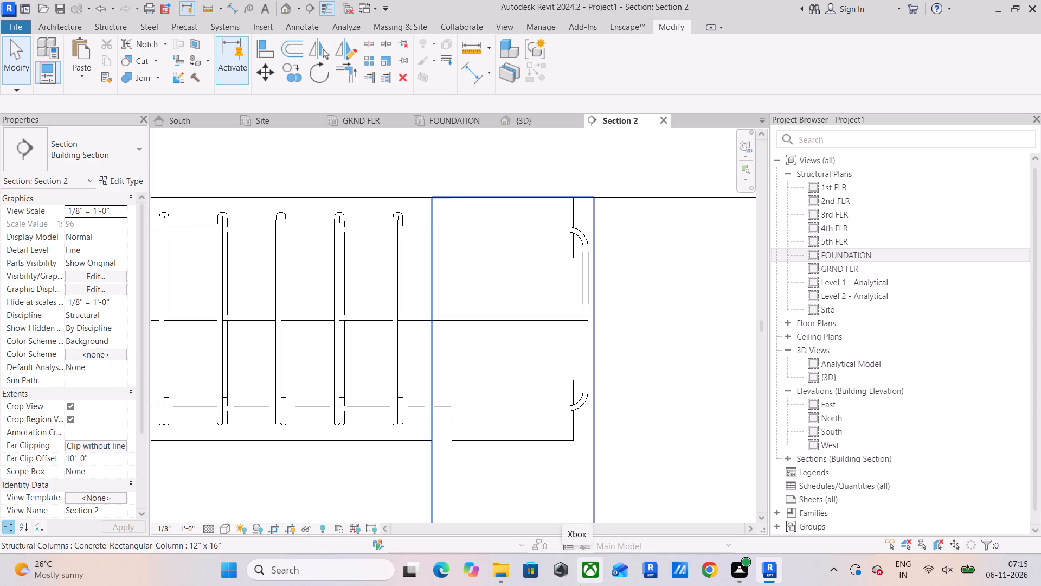
# Examine the beam's rebar in Section 2 along its length and at the opposite column, where the crossing beam's stirrups meet it.
pyautogui.scroll(-3, 496, 367)
pyautogui.moveTo(509, 364); pyautogui.dragTo(593, 328, button='middle')
pyautogui.scroll(-1, 593, 327)
pyautogui.scroll(-4, 517, 330)
pyautogui.moveTo(459, 340); pyautogui.dragTo(651, 332, button='middle')
pyautogui.scroll(4, 276, 280)
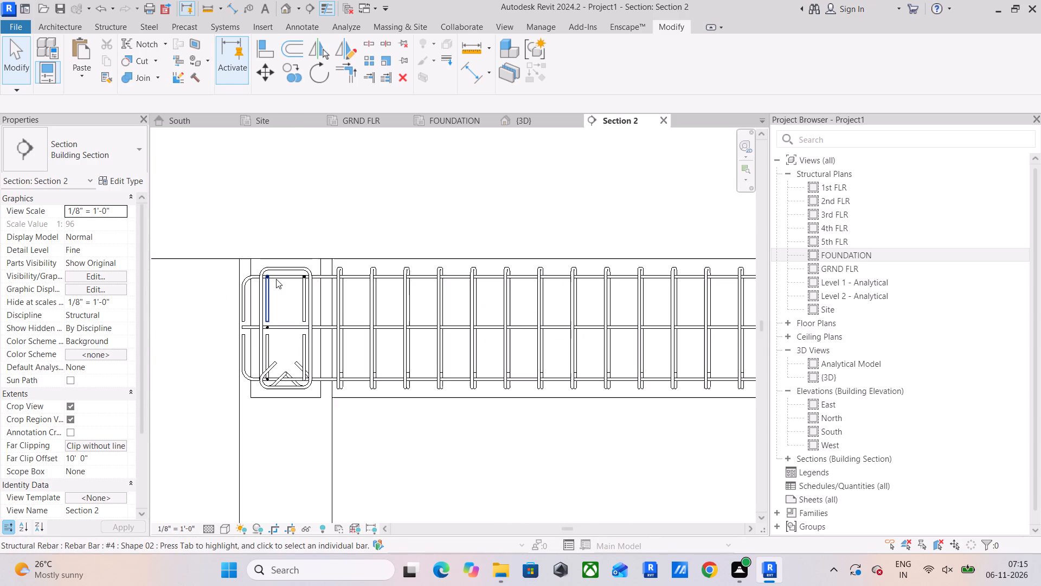
pyautogui.scroll(5, 276, 282)
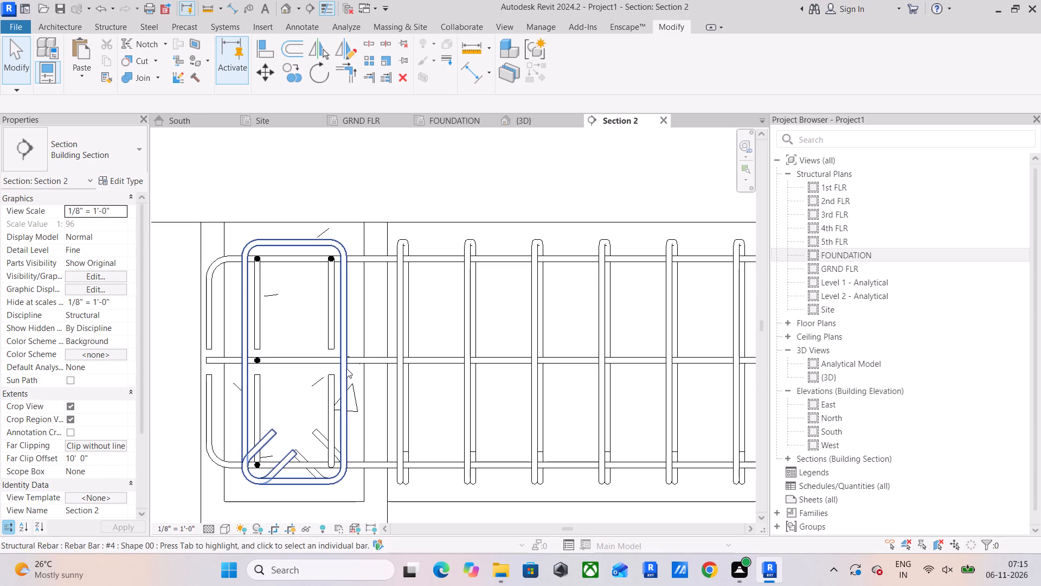
pyautogui.scroll(4, 323, 353)
pyautogui.scroll(-10, 348, 267)
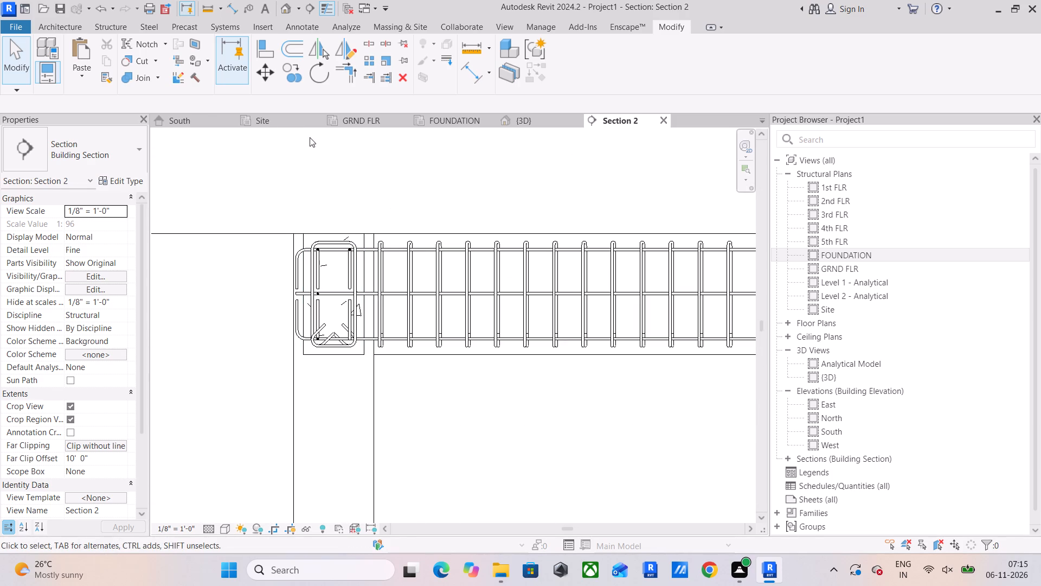
# In the 3D view, select the whole isolated foundation structure, show its related warnings and highlight the #4 Shape 02 bar listed there.
pyautogui.click(533, 123)
pyautogui.scroll(-2, 461, 257)
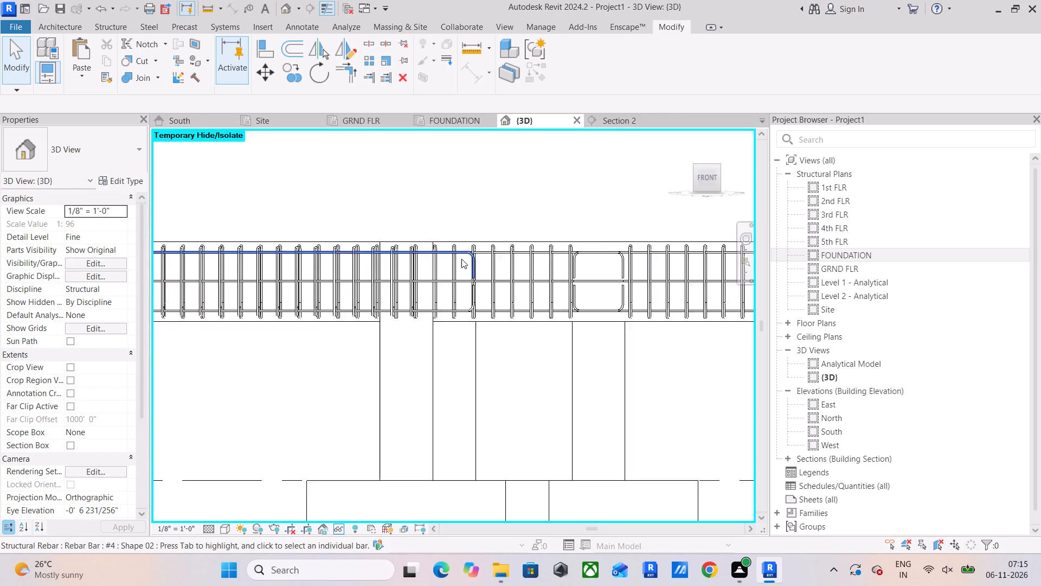
pyautogui.scroll(-7, 461, 259)
pyautogui.keyDown('shift'); pyautogui.moveTo(510, 257); pyautogui.dragTo(461, 313, button='middle'); pyautogui.keyUp('shift')
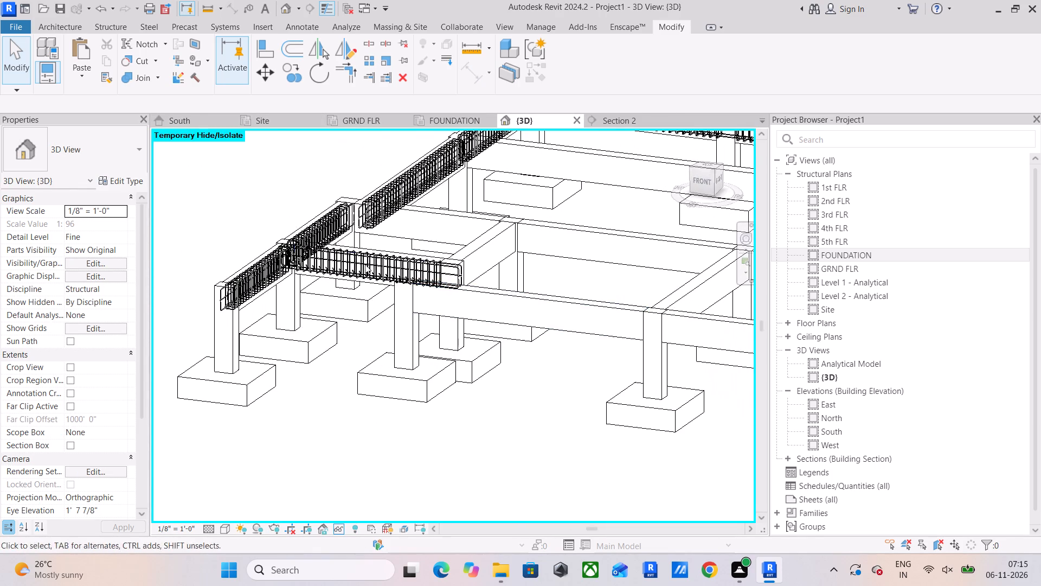
pyautogui.scroll(-5, 285, 214)
pyautogui.scroll(-3, 224, 177)
pyautogui.moveTo(229, 189); pyautogui.dragTo(250, 284, button='middle')
pyautogui.moveTo(223, 195); pyautogui.dragTo(575, 437)
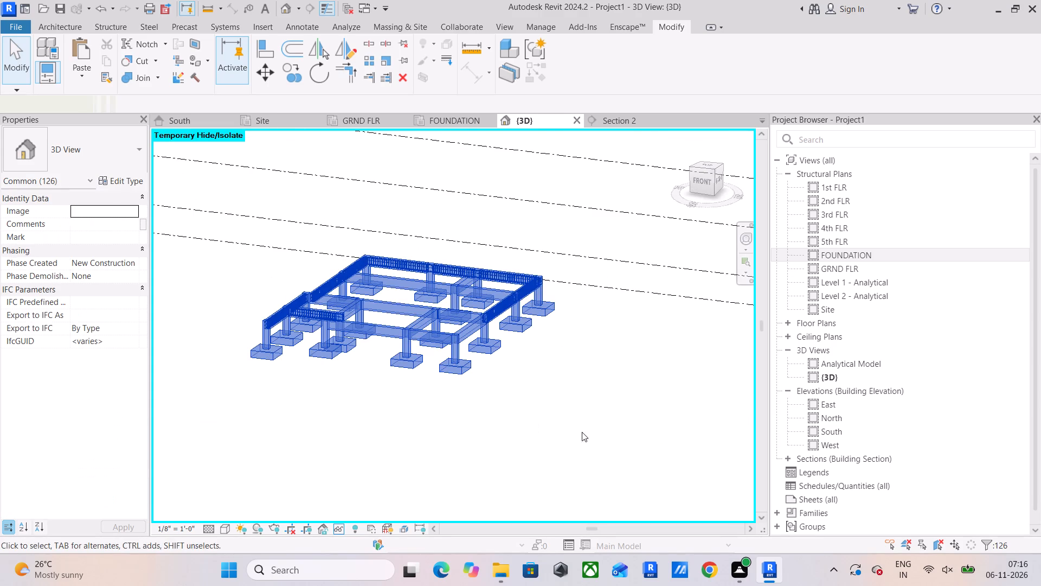
pyautogui.click(579, 62)
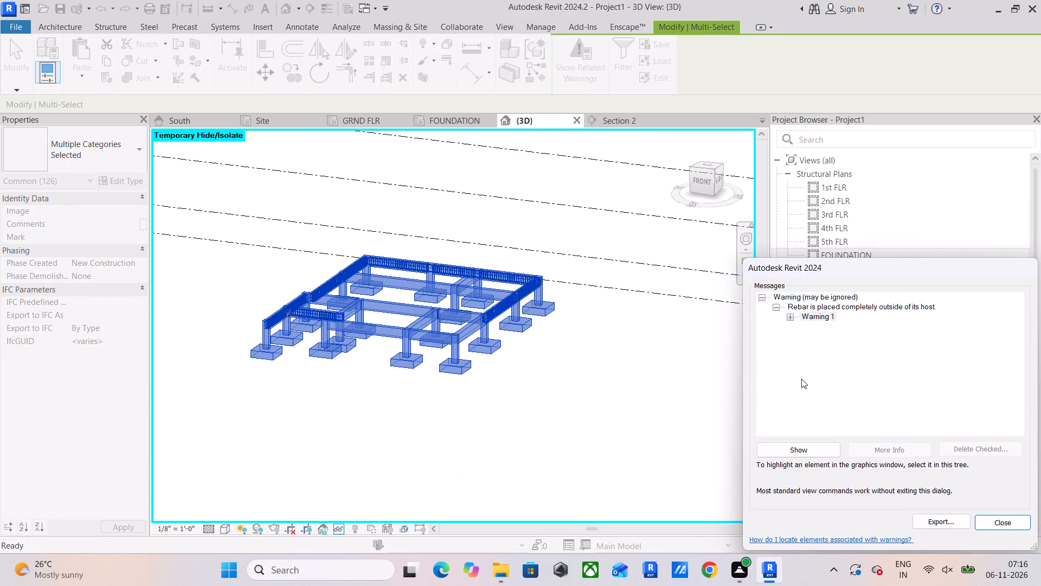
pyautogui.click(792, 317)
pyautogui.click(817, 325)
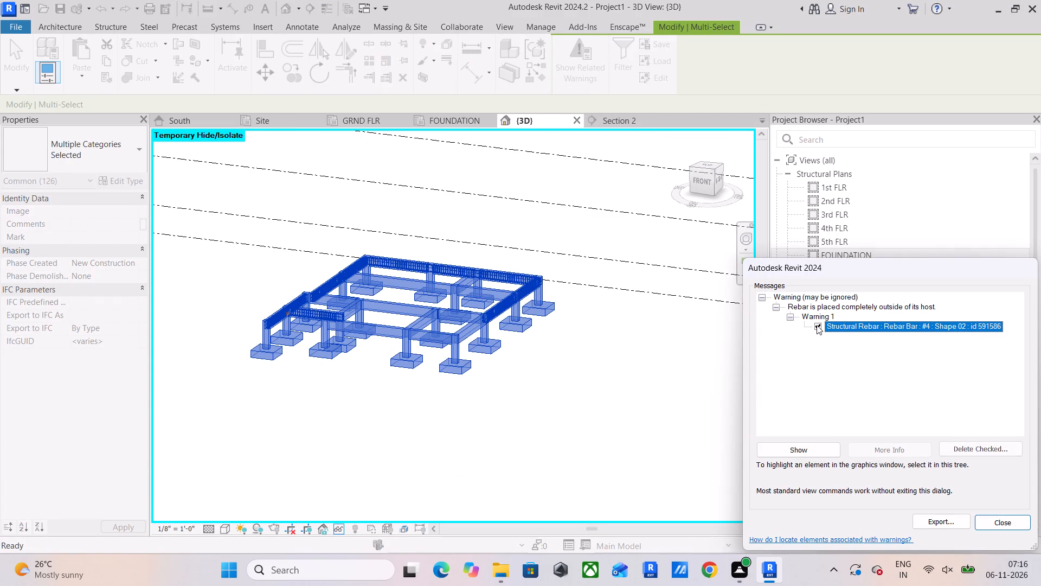
# Examine the highlighted #4 bar at the column joint from several angles, and close the warnings list.
pyautogui.scroll(19, 209, 311)
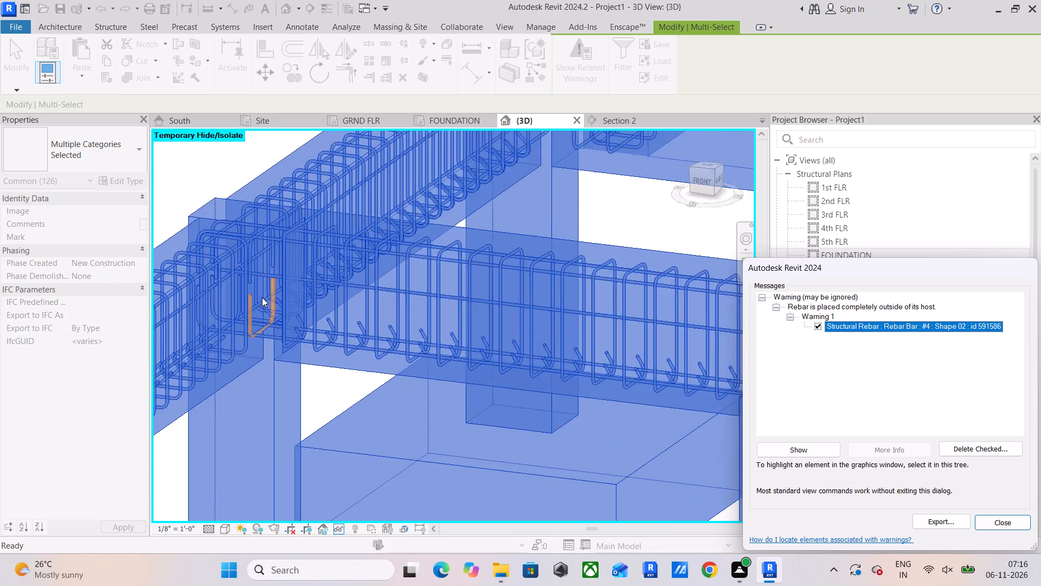
pyautogui.scroll(4, 262, 315)
pyautogui.scroll(-4, 296, 306)
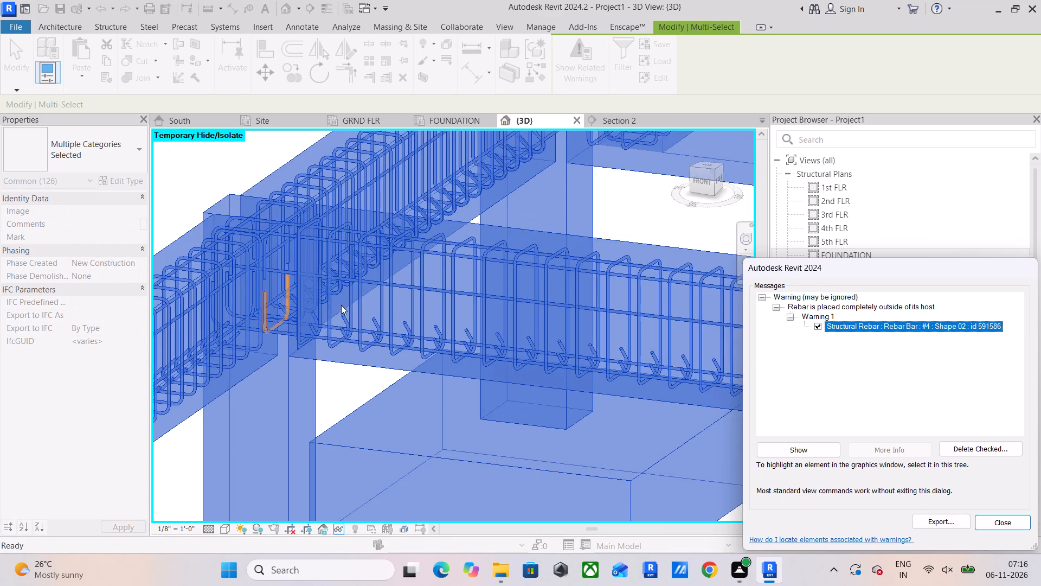
pyautogui.keyDown('shift'); pyautogui.moveTo(340, 311); pyautogui.dragTo(273, 317, button='middle'); pyautogui.keyUp('shift')
pyautogui.moveTo(288, 301); pyautogui.dragTo(299, 585, button='middle')
pyautogui.moveTo(306, 406); pyautogui.dragTo(303, 424, button='middle')
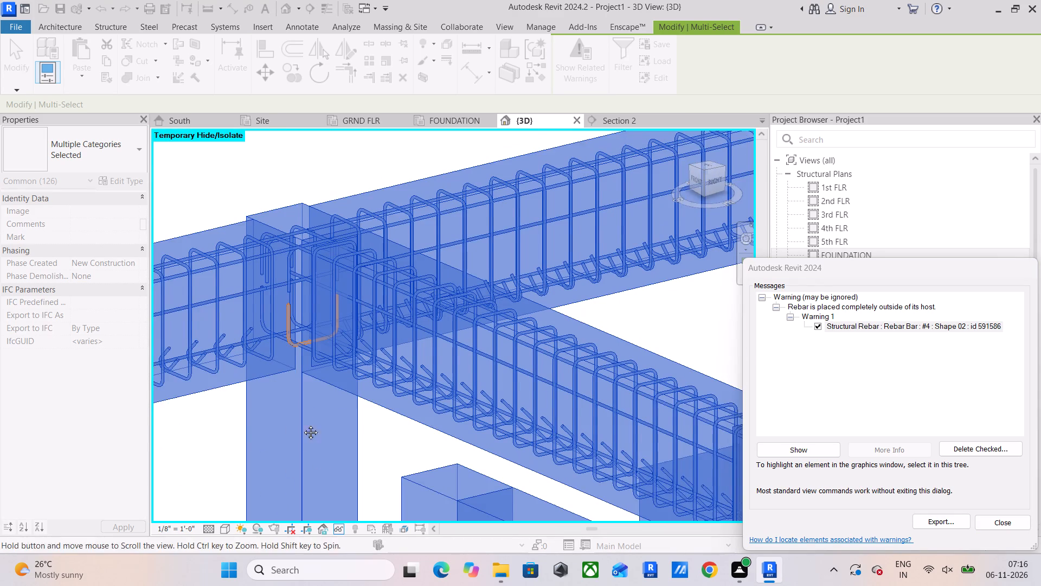
pyautogui.moveTo(303, 424); pyautogui.dragTo(304, 470, button='middle')
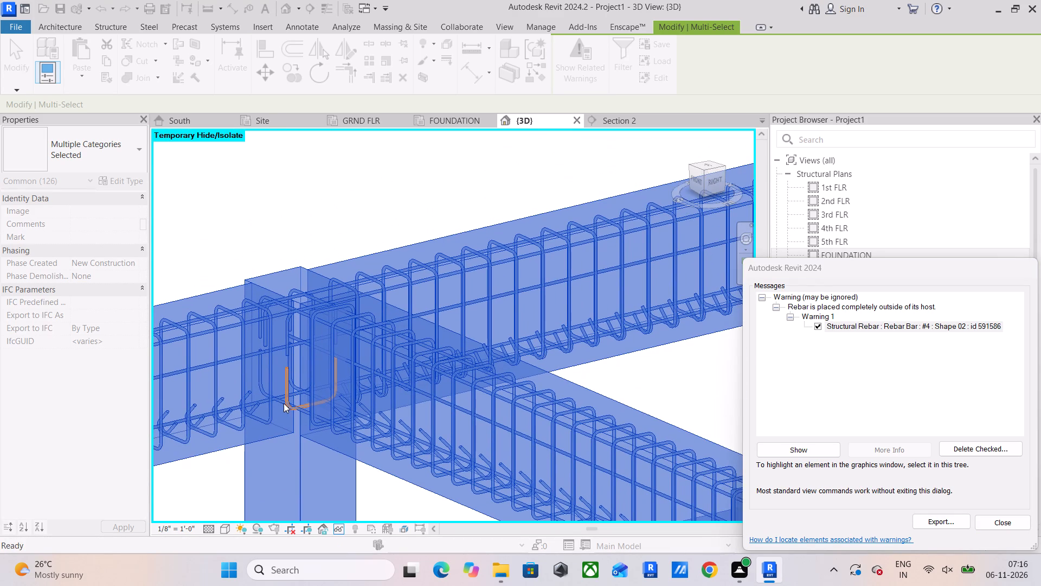
pyautogui.keyDown('shift'); pyautogui.moveTo(292, 413); pyautogui.dragTo(343, 445, button='middle'); pyautogui.keyUp('shift')
pyautogui.moveTo(346, 450); pyautogui.dragTo(442, 314, button='middle')
pyautogui.scroll(-4, 449, 339)
pyautogui.keyDown('shift'); pyautogui.moveTo(429, 380); pyautogui.dragTo(479, 436, button='middle'); pyautogui.keyUp('shift')
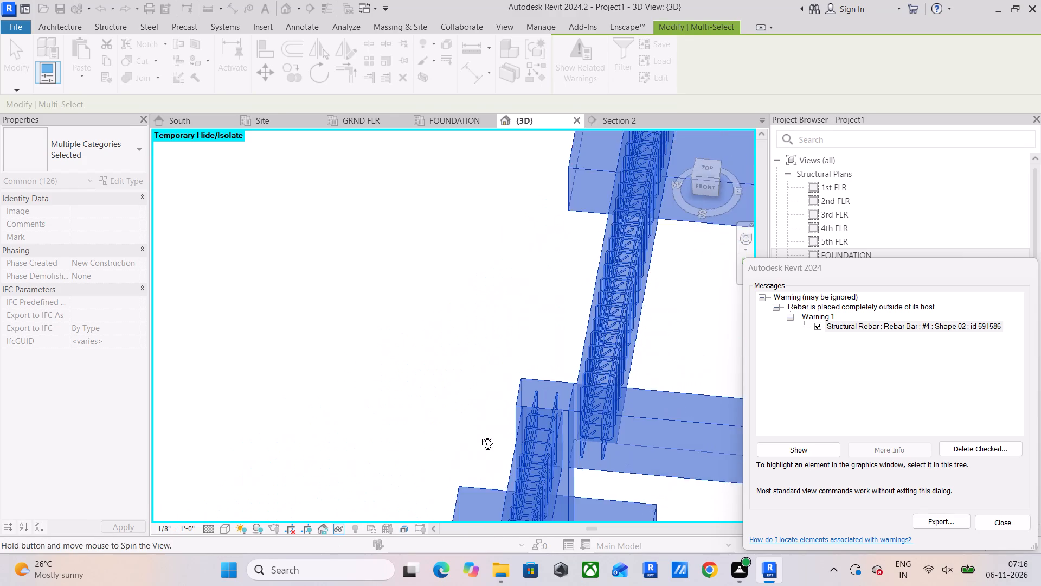
pyautogui.keyDown('shift'); pyautogui.moveTo(479, 436); pyautogui.dragTo(481, 441, button='middle'); pyautogui.keyUp('shift')
pyautogui.moveTo(485, 447); pyautogui.dragTo(460, 241, button='middle')
pyautogui.moveTo(514, 423); pyautogui.dragTo(560, 289, button='middle')
pyautogui.scroll(4, 570, 361)
pyautogui.moveTo(549, 385); pyautogui.dragTo(573, 380, button='middle')
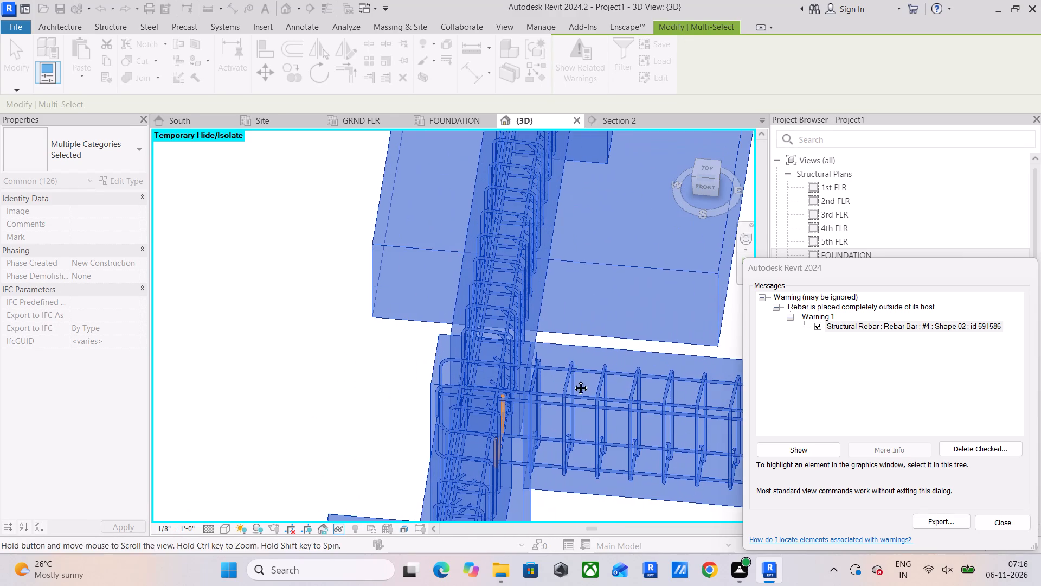
pyautogui.moveTo(573, 380); pyautogui.dragTo(606, 335, button='middle')
pyautogui.scroll(8, 557, 374)
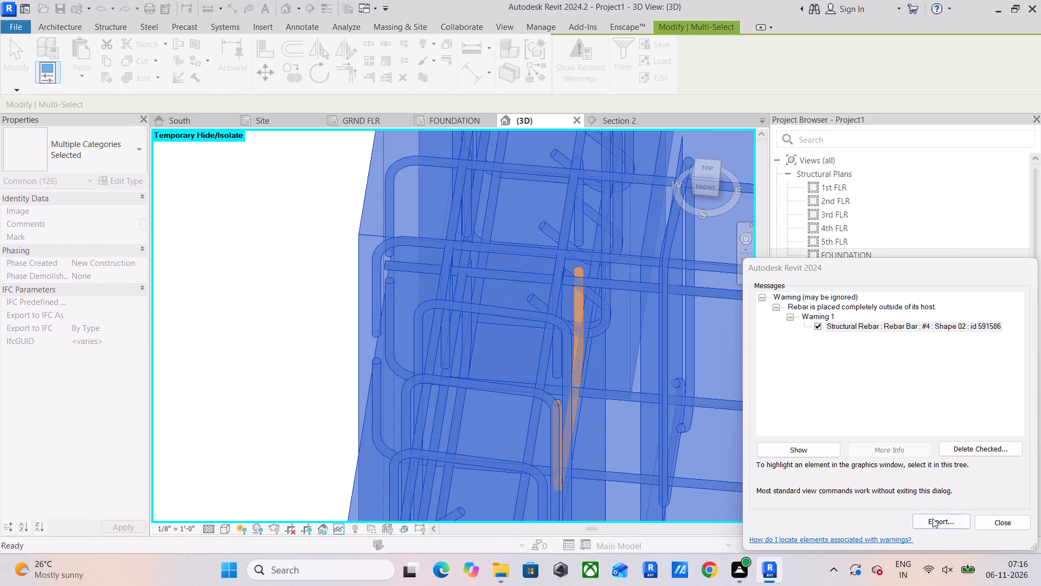
pyautogui.click(1007, 518)
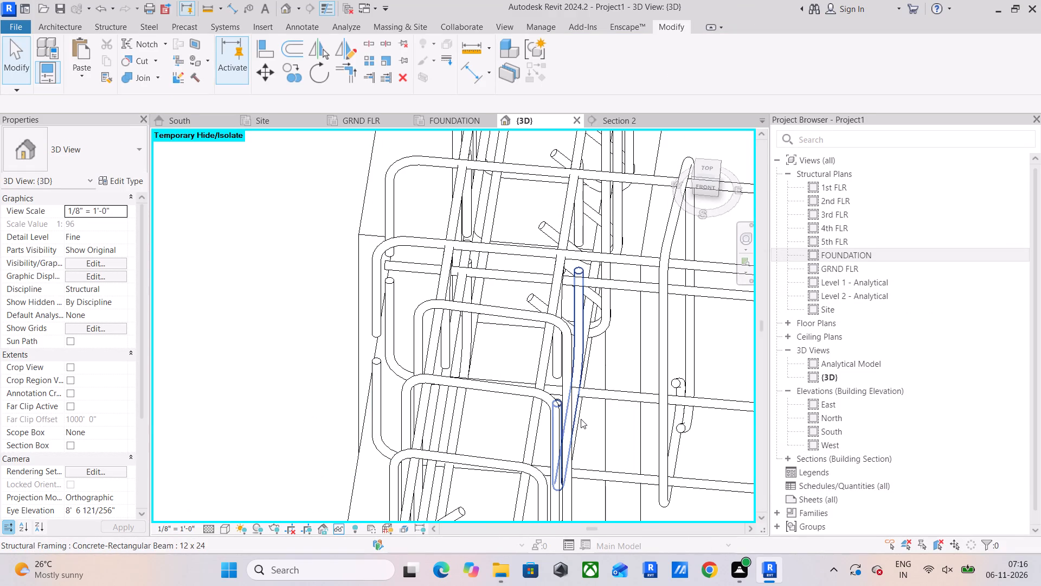
# In the Right 3D view, stretch one end of the short misplaced #4 Shape 02 bar along the beam, close to the bottom bar's hook at the end column.
pyautogui.click(581, 419)
pyautogui.scroll(-9, 581, 414)
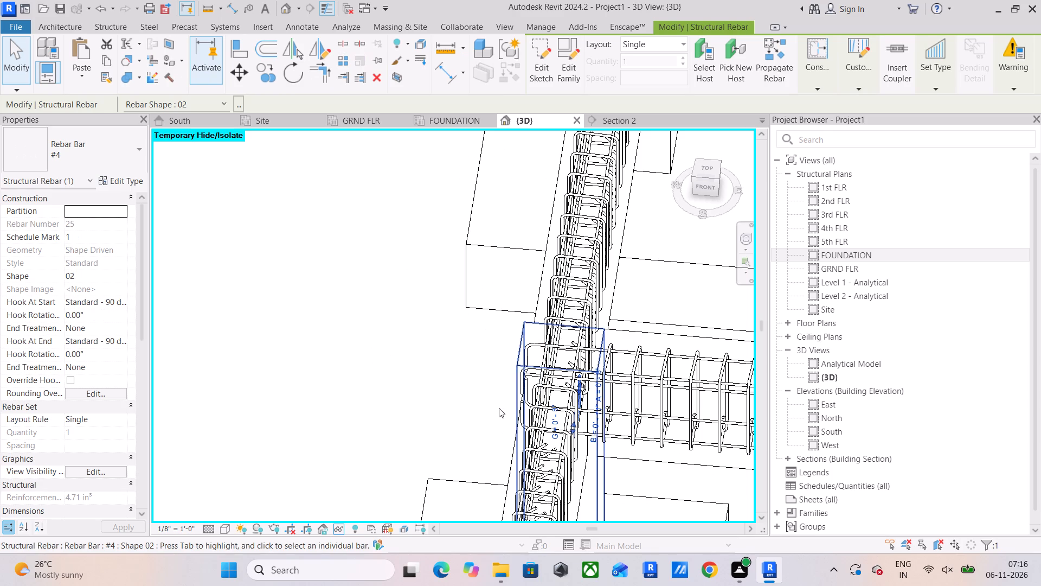
pyautogui.keyDown('shift'); pyautogui.moveTo(542, 420); pyautogui.dragTo(745, 321, button='middle'); pyautogui.keyUp('shift')
pyautogui.moveTo(660, 334); pyautogui.dragTo(543, 353, button='middle')
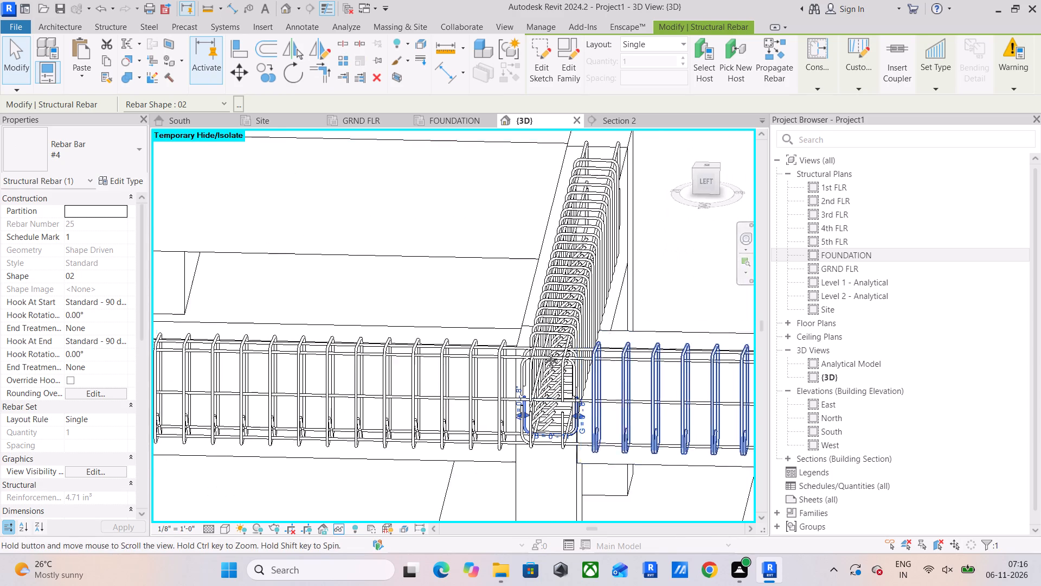
pyautogui.moveTo(543, 353); pyautogui.dragTo(479, 345, button='middle')
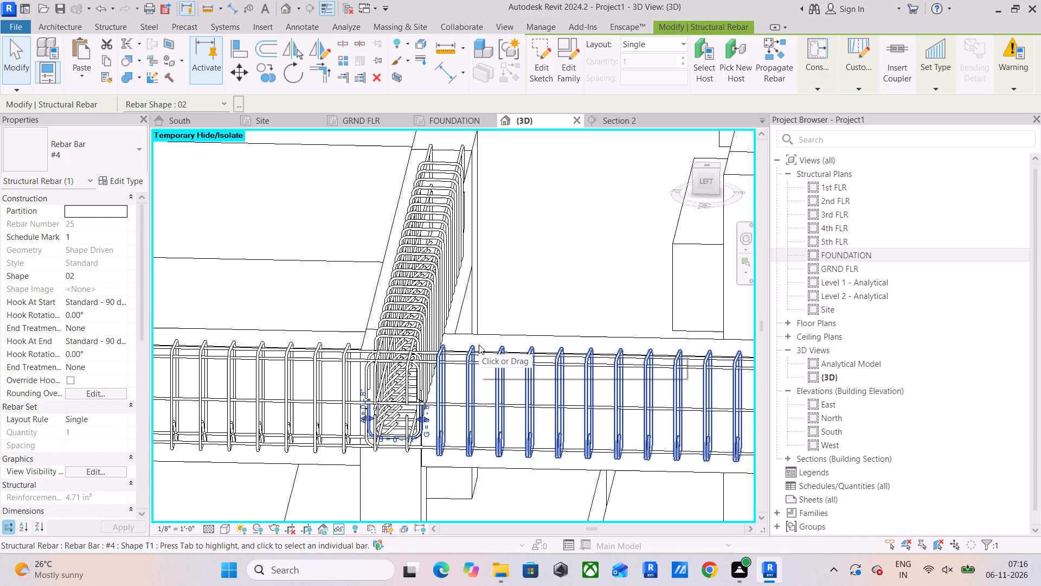
pyautogui.scroll(-3, 503, 333)
pyautogui.keyDown('shift'); pyautogui.moveTo(535, 337); pyautogui.dragTo(491, 365, button='middle'); pyautogui.keyUp('shift')
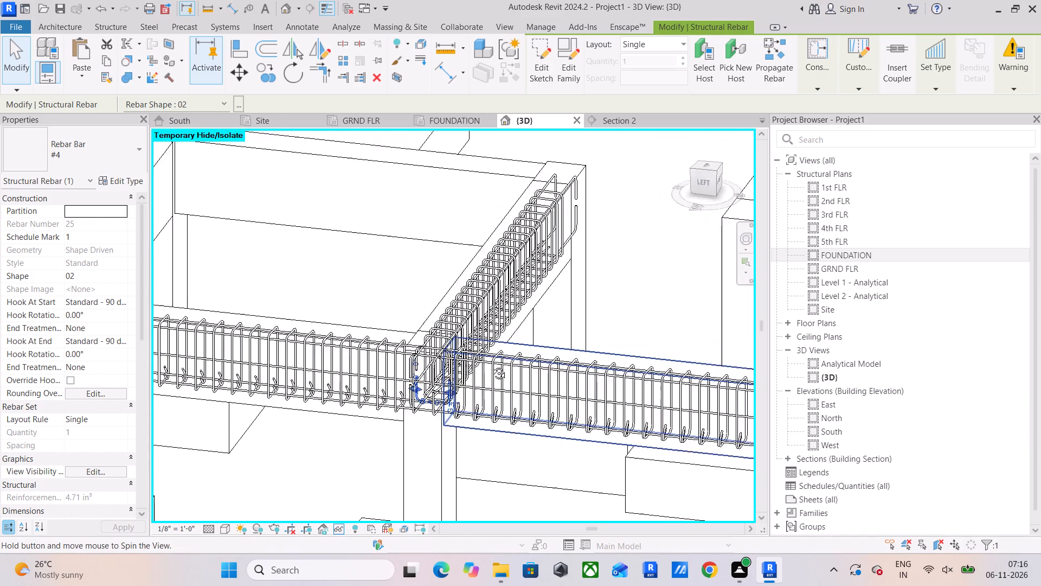
pyautogui.keyDown('shift'); pyautogui.moveTo(491, 365); pyautogui.dragTo(191, 410, button='middle'); pyautogui.keyUp('shift')
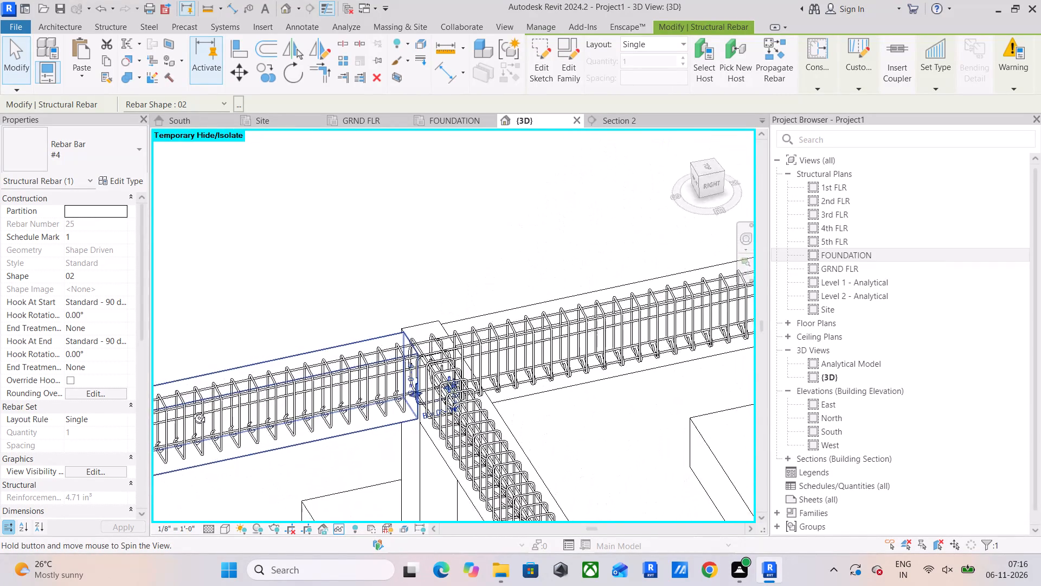
pyautogui.keyDown('shift'); pyautogui.moveTo(191, 410); pyautogui.dragTo(160, 328, button='middle'); pyautogui.keyUp('shift')
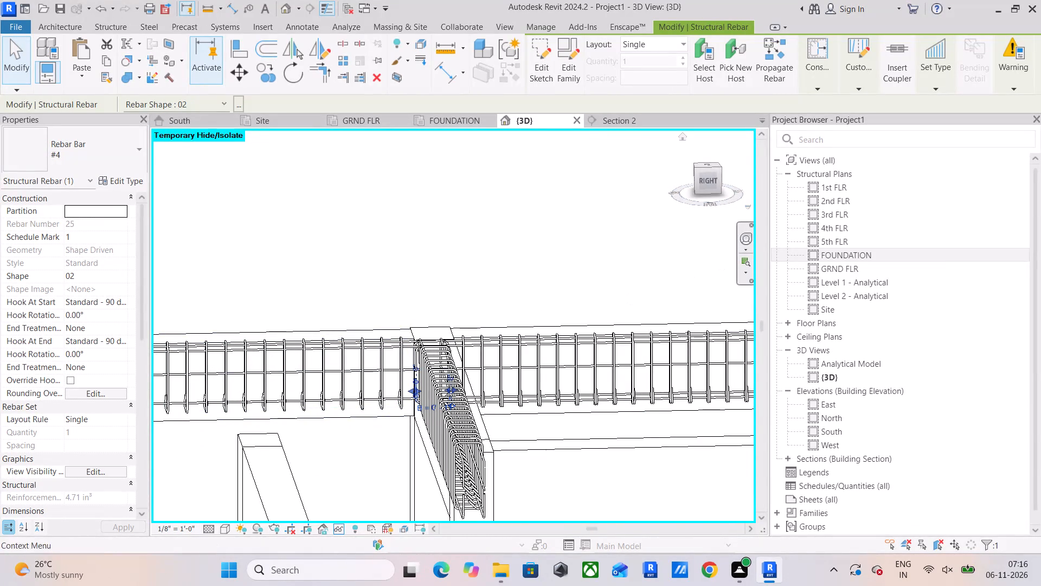
pyautogui.click(706, 182)
pyautogui.scroll(-5, 543, 217)
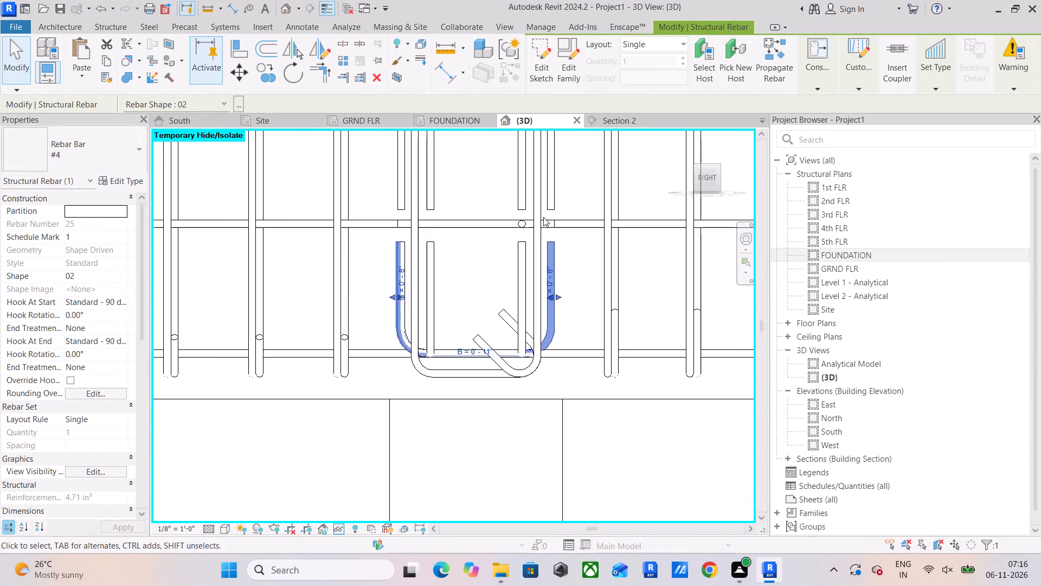
pyautogui.scroll(-10, 544, 221)
pyautogui.moveTo(500, 249); pyautogui.dragTo(499, 249)
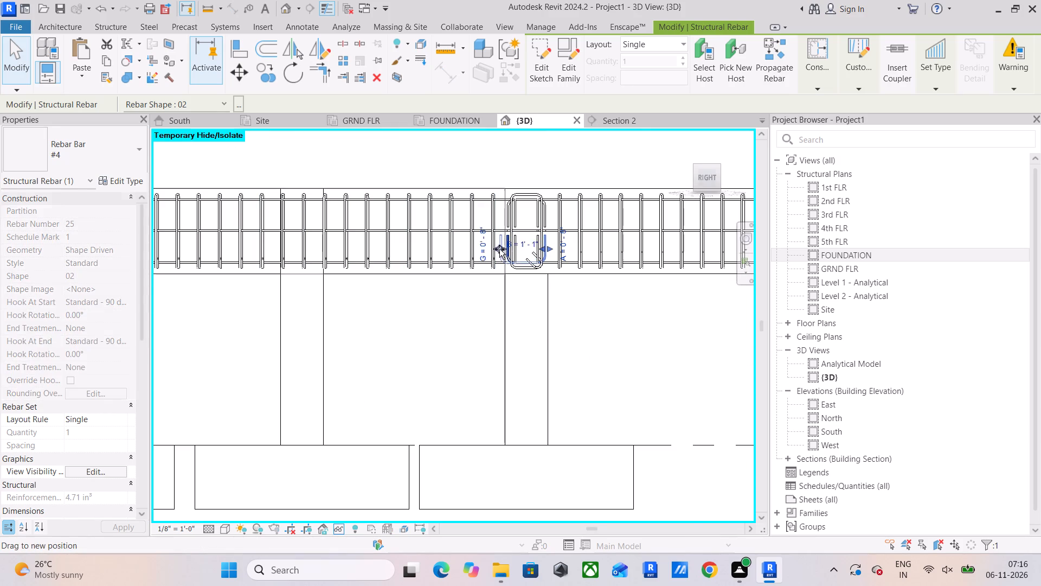
pyautogui.moveTo(499, 249); pyautogui.dragTo(231, 253)
pyautogui.moveTo(241, 258); pyautogui.dragTo(554, 272, button='middle')
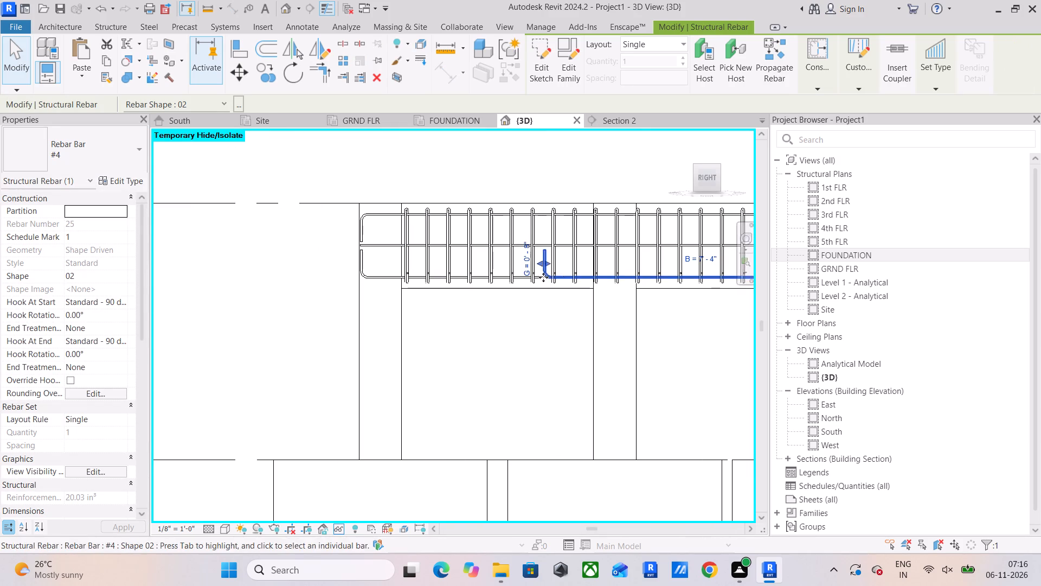
pyautogui.moveTo(537, 262); pyautogui.dragTo(376, 278)
# Align the outer edge of the stretched bar's hook leg with the outer edge of the existing bottom bar's hook at the end column.
pyautogui.scroll(5, 361, 262)
pyautogui.click(241, 49)
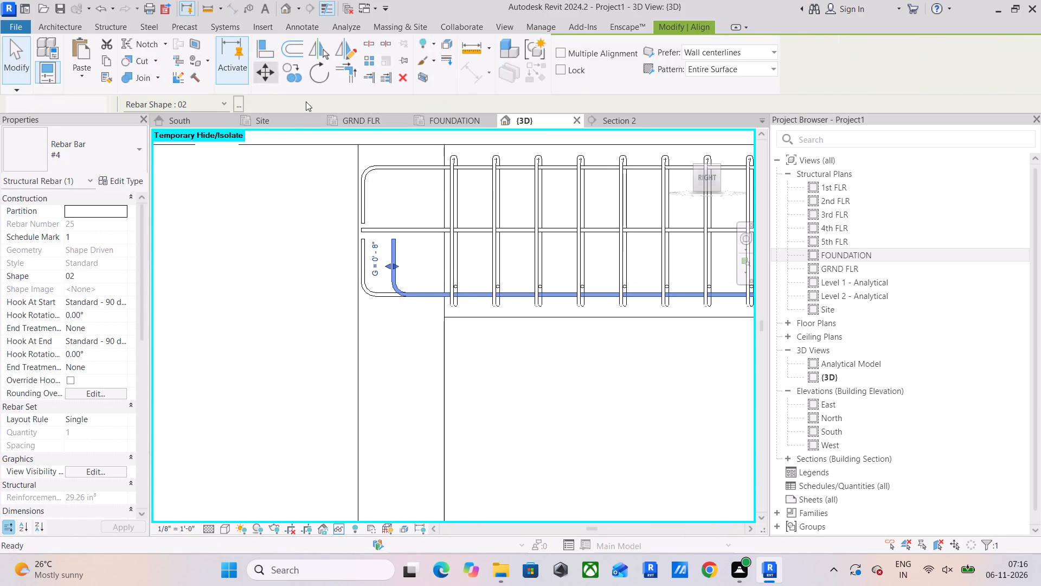
pyautogui.scroll(6, 423, 247)
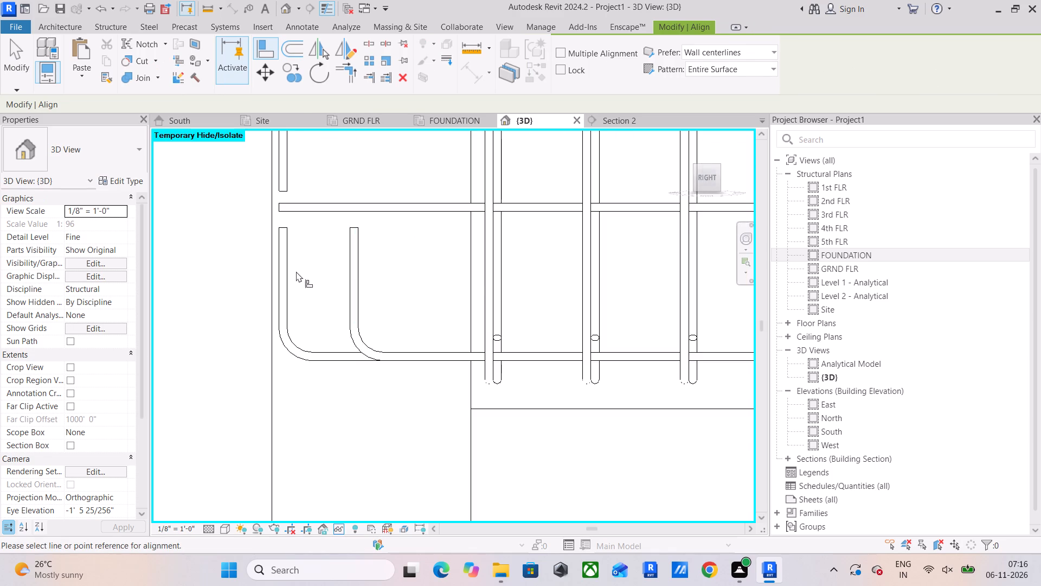
pyautogui.scroll(4, 296, 271)
pyautogui.click(265, 274)
pyautogui.click(387, 266)
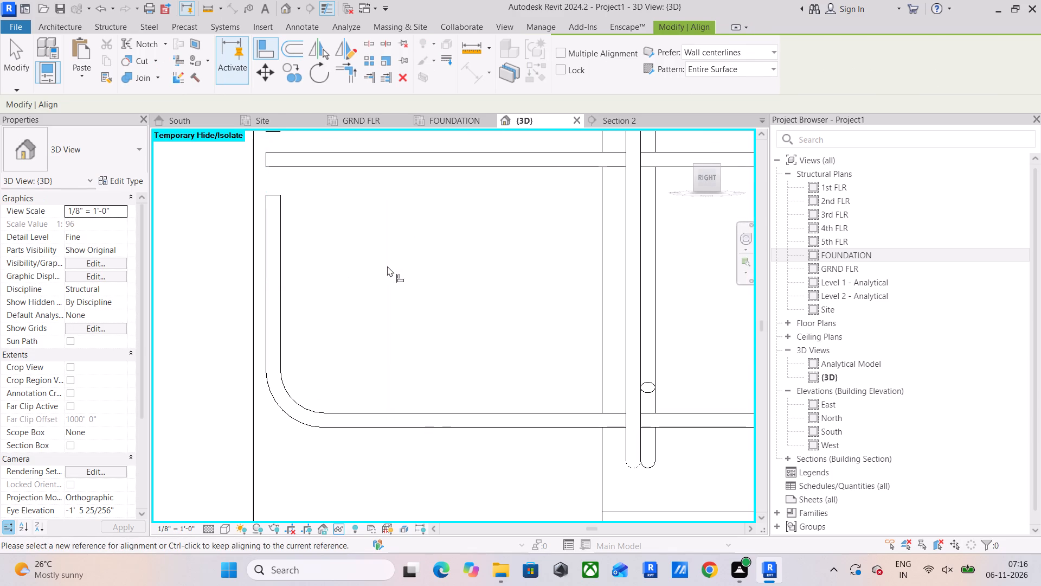
pyautogui.scroll(-19, 387, 266)
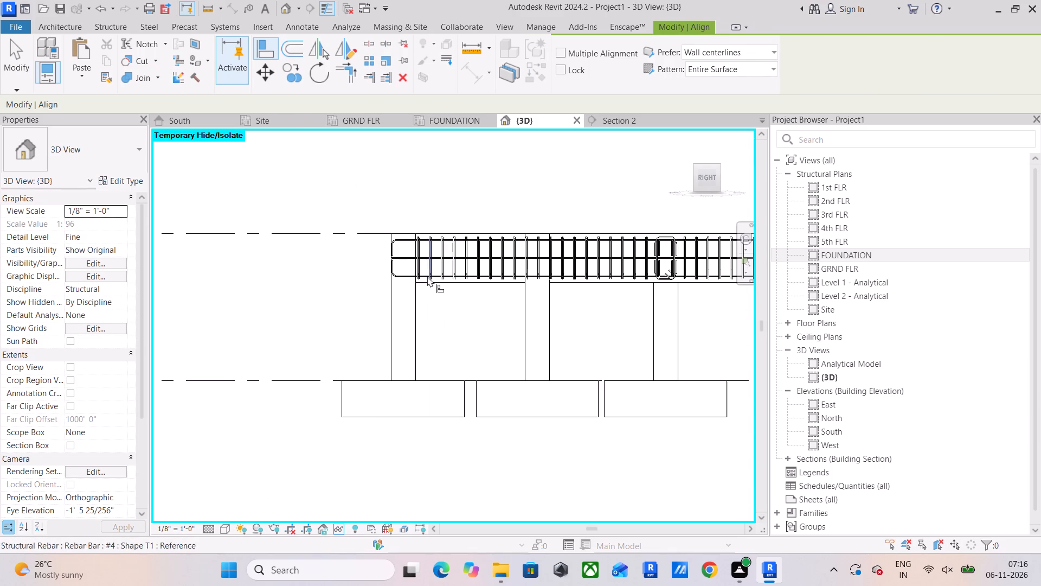
pyautogui.press('Escape')
pyautogui.press('Escape')
pyautogui.press('Escape')
# Propagate the short reinforced 12 x 24 crossing beam's rebar to the parallel short beam in the same bay, aligned by host.
pyautogui.scroll(-6, 408, 286)
pyautogui.keyDown('shift'); pyautogui.moveTo(395, 287); pyautogui.dragTo(463, 328, button='middle'); pyautogui.keyUp('shift')
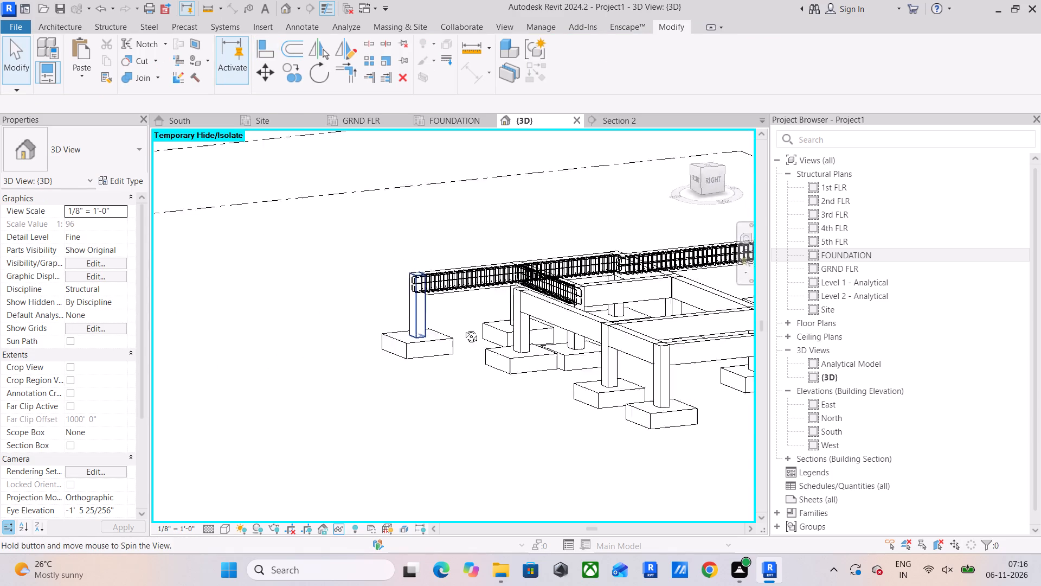
pyautogui.keyDown('shift'); pyautogui.moveTo(463, 328); pyautogui.dragTo(602, 344, button='middle'); pyautogui.keyUp('shift')
pyautogui.moveTo(602, 344); pyautogui.dragTo(435, 340, button='middle')
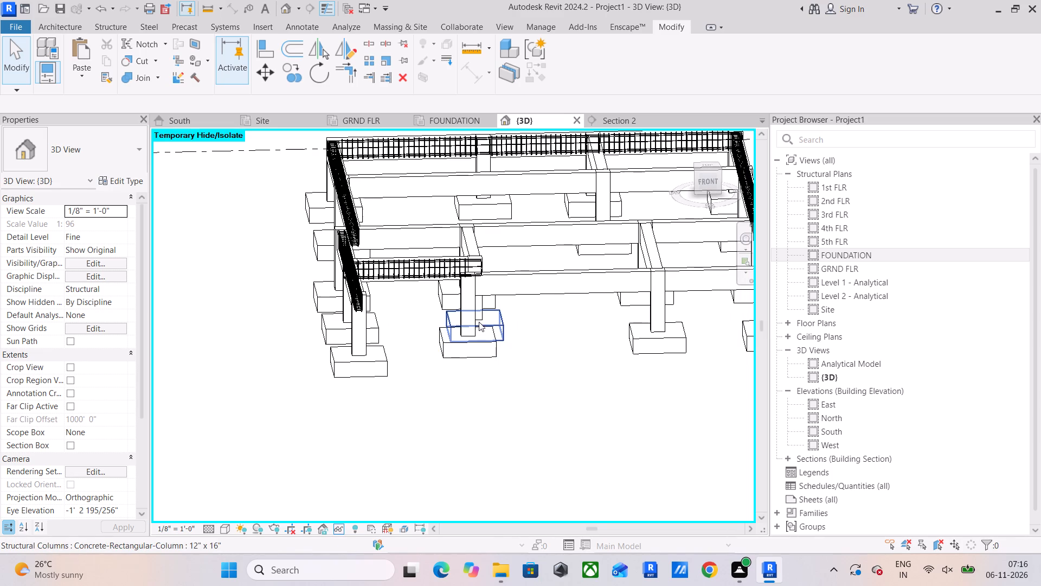
pyautogui.moveTo(491, 317); pyautogui.dragTo(361, 339, button='middle')
pyautogui.keyDown('shift'); pyautogui.moveTo(395, 321); pyautogui.dragTo(310, 327, button='middle'); pyautogui.keyUp('shift')
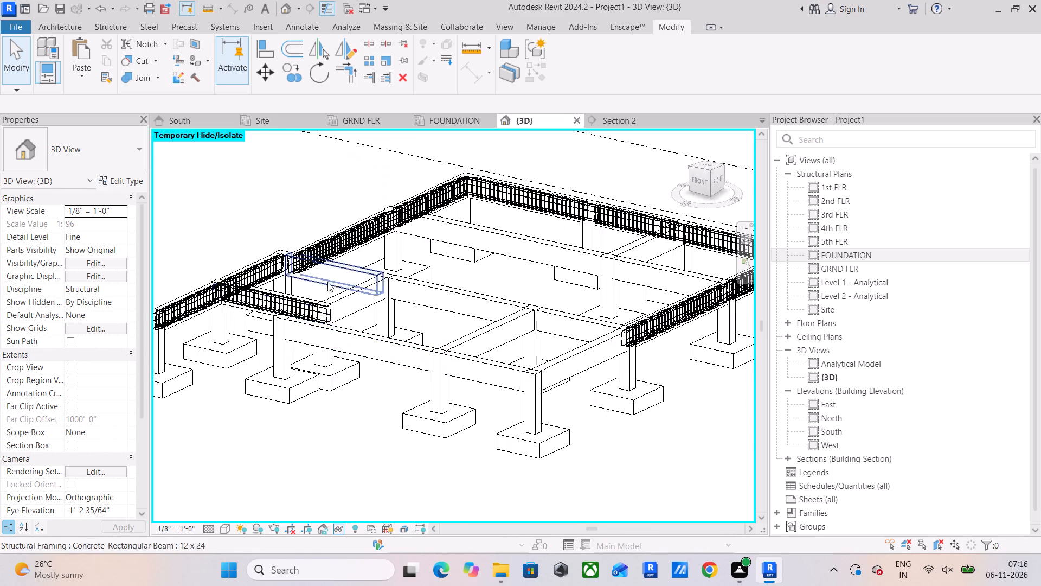
pyautogui.scroll(4, 324, 274)
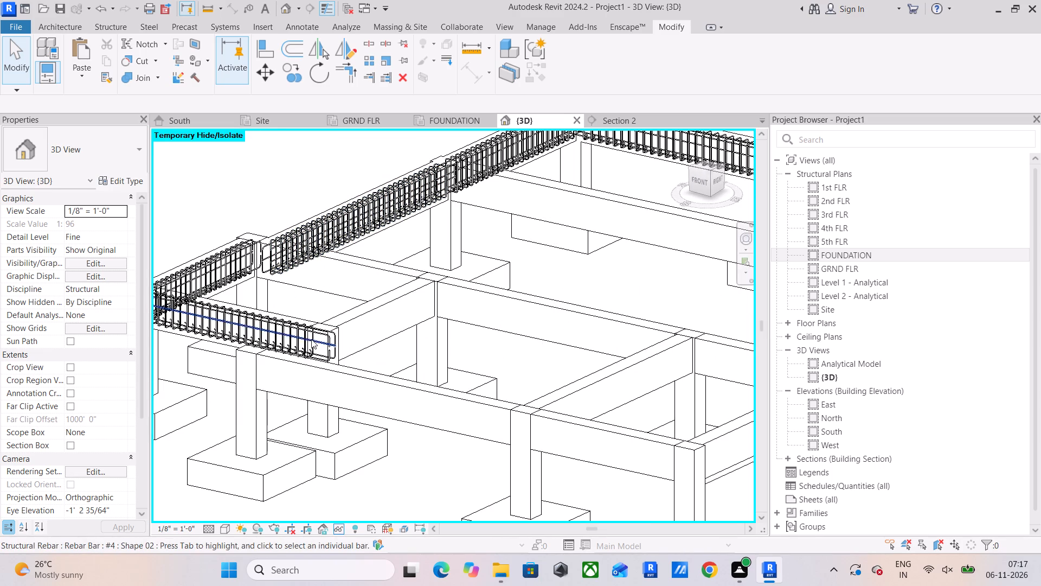
pyautogui.scroll(5, 268, 311)
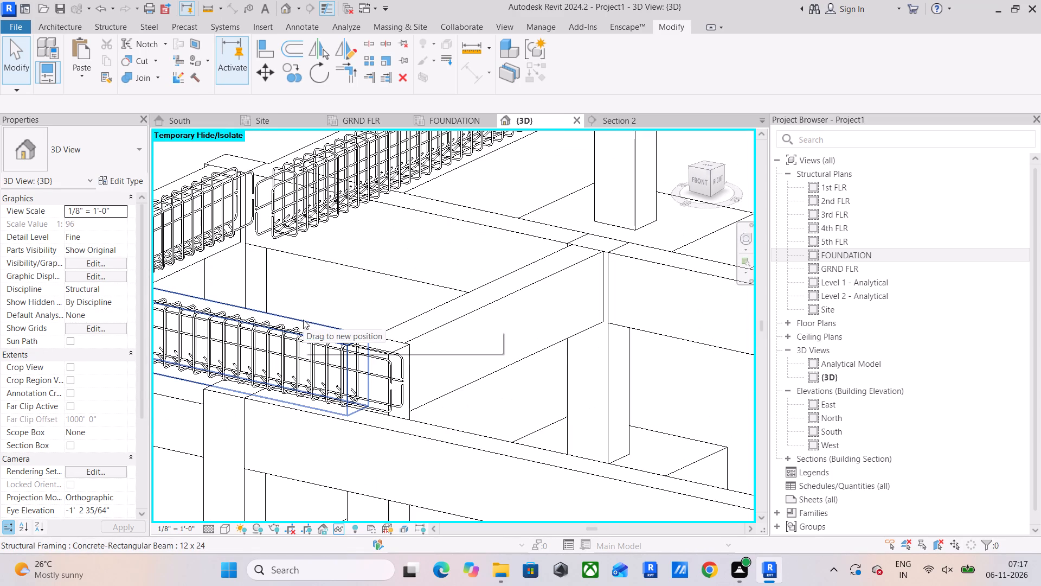
pyautogui.click(304, 319)
pyautogui.click(878, 58)
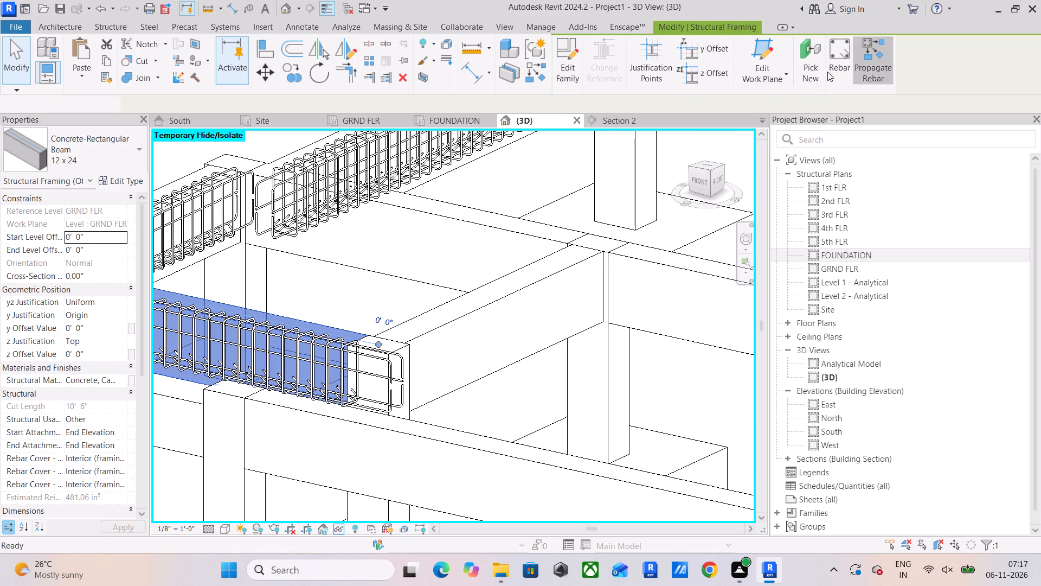
pyautogui.click(494, 231)
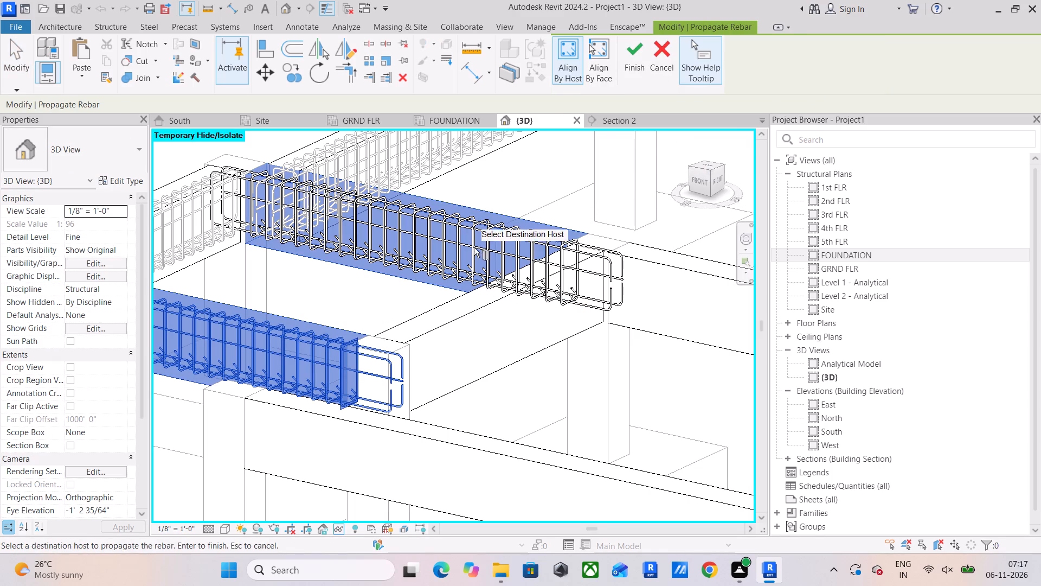
pyautogui.click(632, 54)
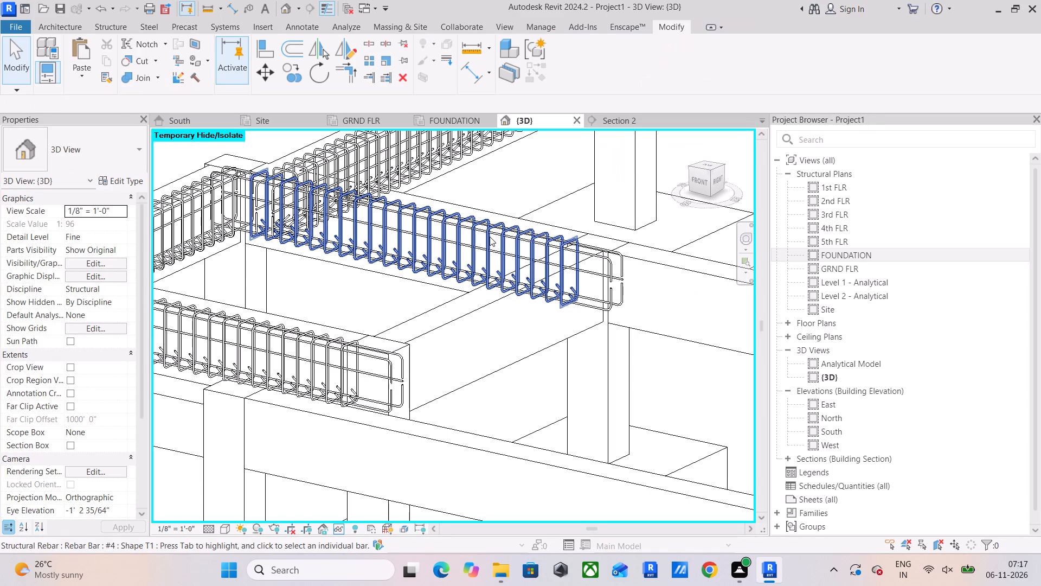
# Examine the propagated rebar in the parallel short beam and where it meets the perimeter beam's cages at the column.
pyautogui.keyDown('shift'); pyautogui.moveTo(499, 240); pyautogui.dragTo(602, 240, button='middle'); pyautogui.keyUp('shift')
pyautogui.moveTo(355, 194); pyautogui.dragTo(629, 297, button='middle')
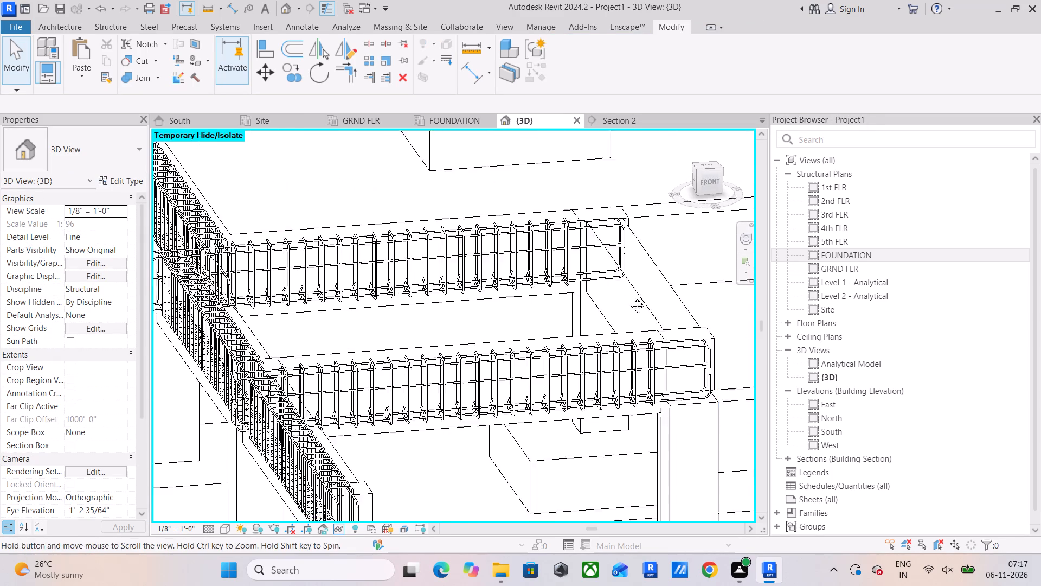
pyautogui.moveTo(629, 297); pyautogui.dragTo(657, 303, button='middle')
pyautogui.keyDown('shift'); pyautogui.moveTo(388, 283); pyautogui.dragTo(291, 292, button='middle'); pyautogui.keyUp('shift')
pyautogui.scroll(5, 548, 239)
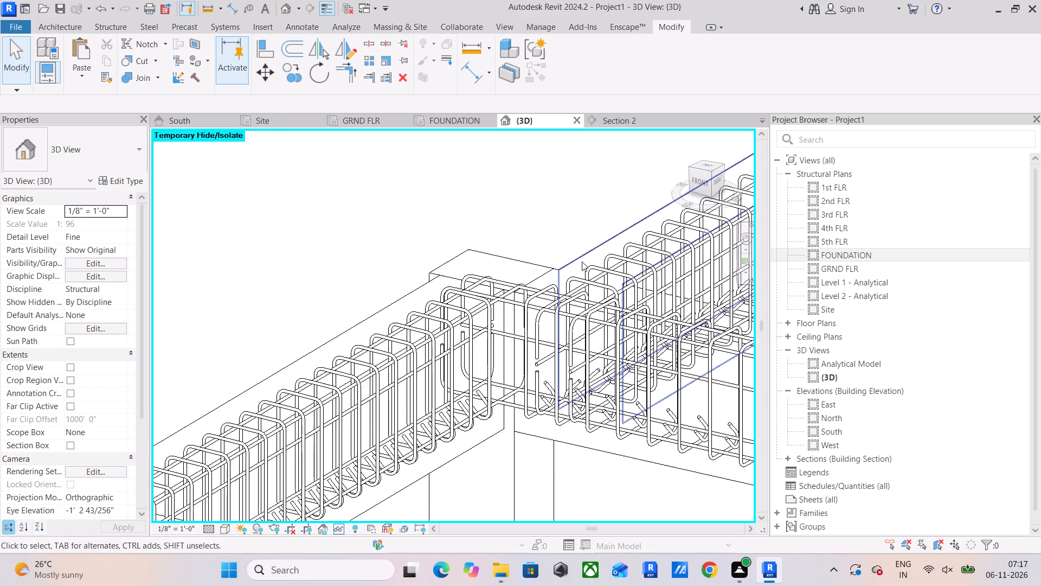
pyautogui.scroll(5, 582, 262)
pyautogui.scroll(-4, 551, 293)
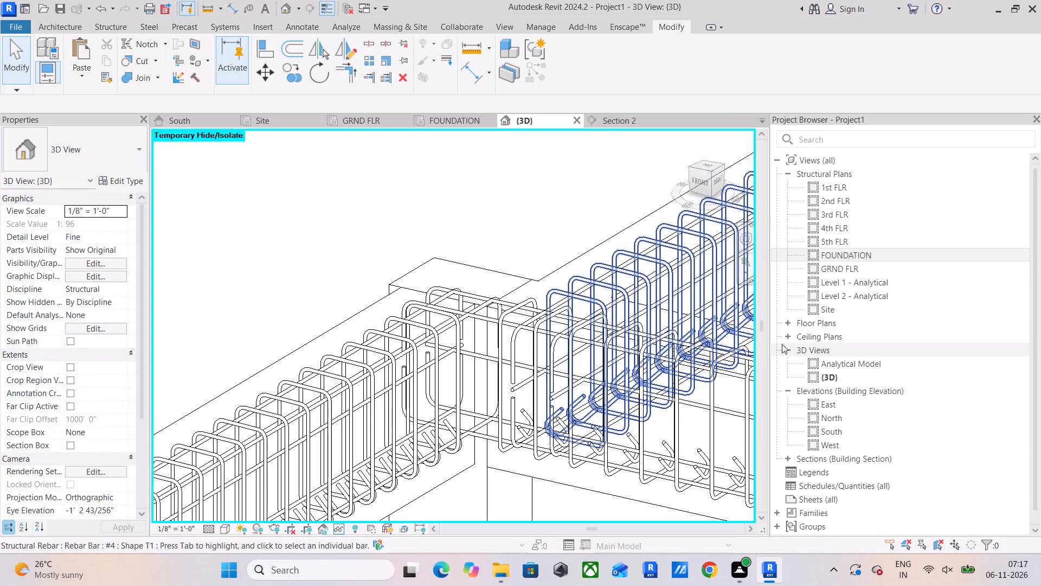
# Propagate the rebar of the newly reinforced short beam to the beam connecting the far ends of both short beams, aligned by host.
pyautogui.moveTo(671, 337); pyautogui.dragTo(492, 233, button='middle')
pyautogui.scroll(-8, 491, 233)
pyautogui.moveTo(629, 279); pyautogui.dragTo(461, 283, button='middle')
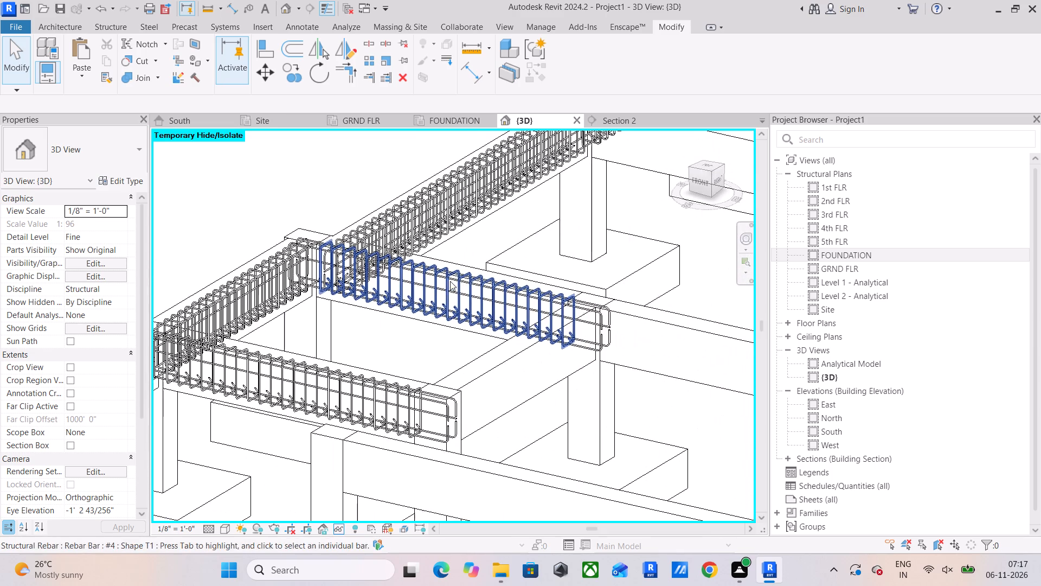
pyautogui.scroll(4, 544, 270)
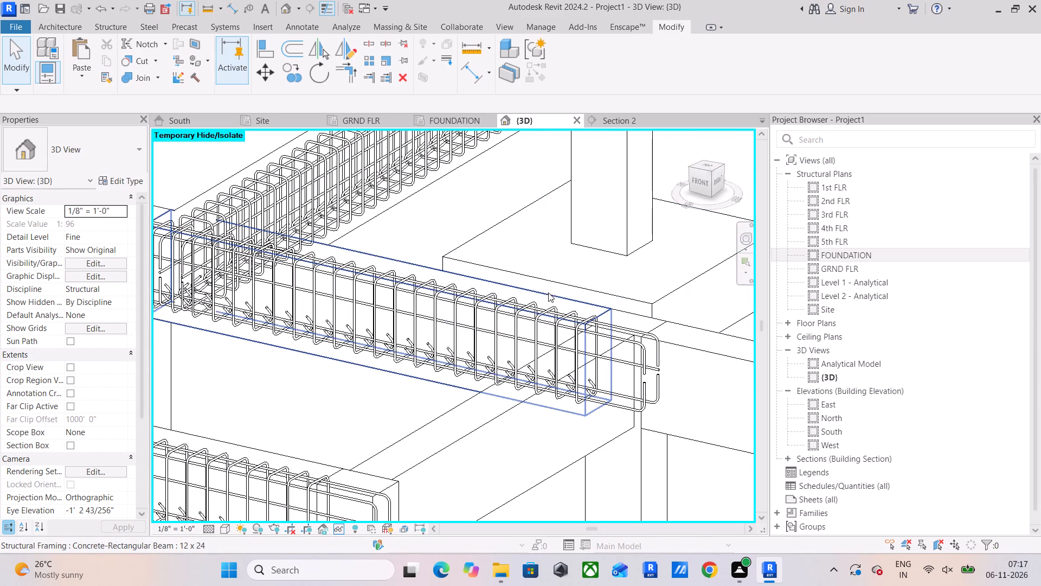
pyautogui.click(548, 292)
pyautogui.click(873, 62)
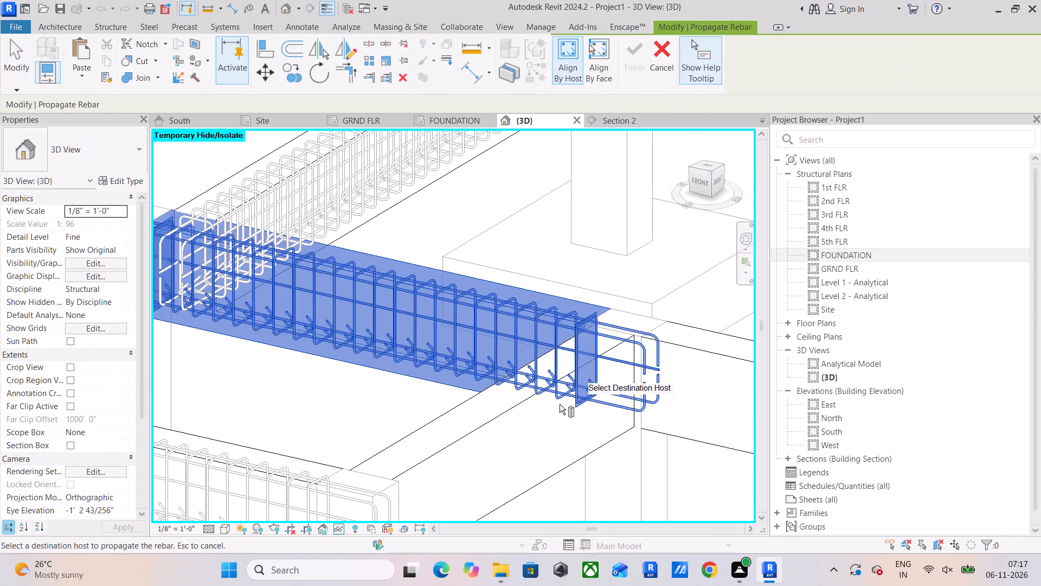
pyautogui.click(487, 413)
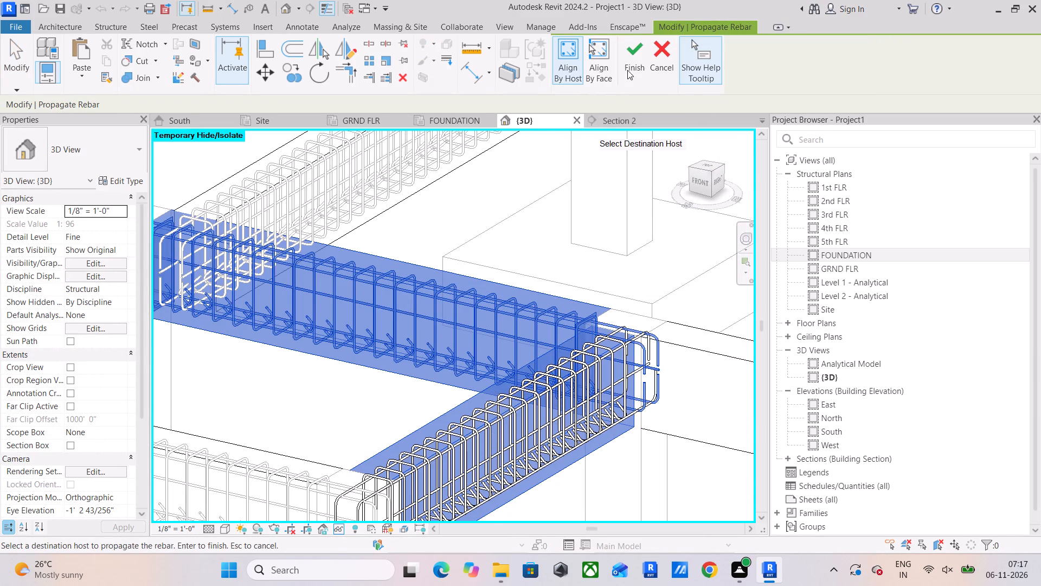
pyautogui.click(638, 48)
# Examine the propagated stirrups and hooked bars around the four-beam bay, including its far corner joint and the connecting beam.
pyautogui.scroll(-5, 393, 328)
pyautogui.keyDown('shift'); pyautogui.moveTo(391, 348); pyautogui.dragTo(408, 355, button='middle'); pyautogui.keyUp('shift')
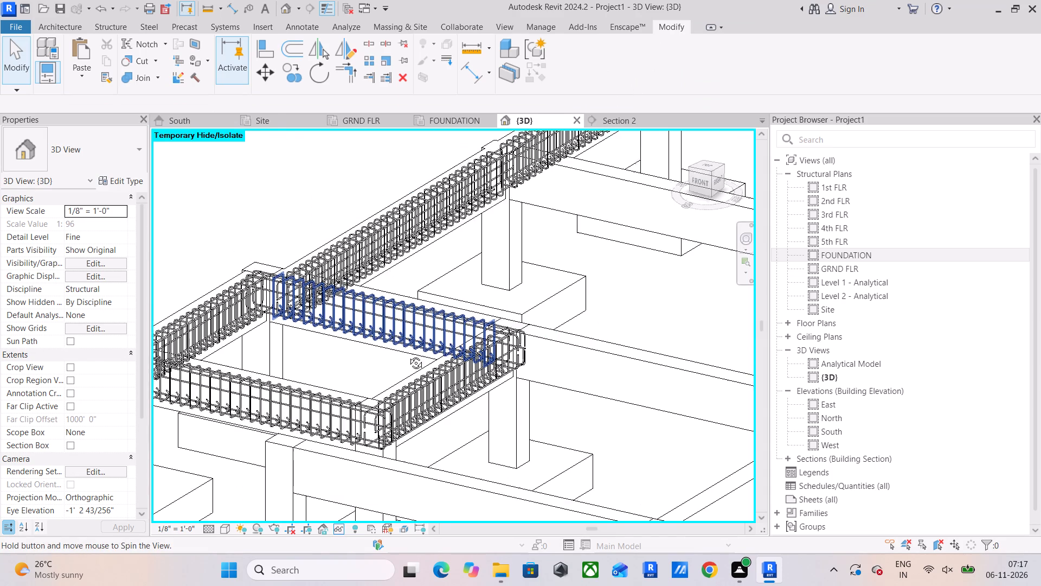
pyautogui.keyDown('shift'); pyautogui.moveTo(408, 355); pyautogui.dragTo(628, 366, button='middle'); pyautogui.keyUp('shift')
pyautogui.moveTo(511, 360); pyautogui.dragTo(670, 401, button='middle')
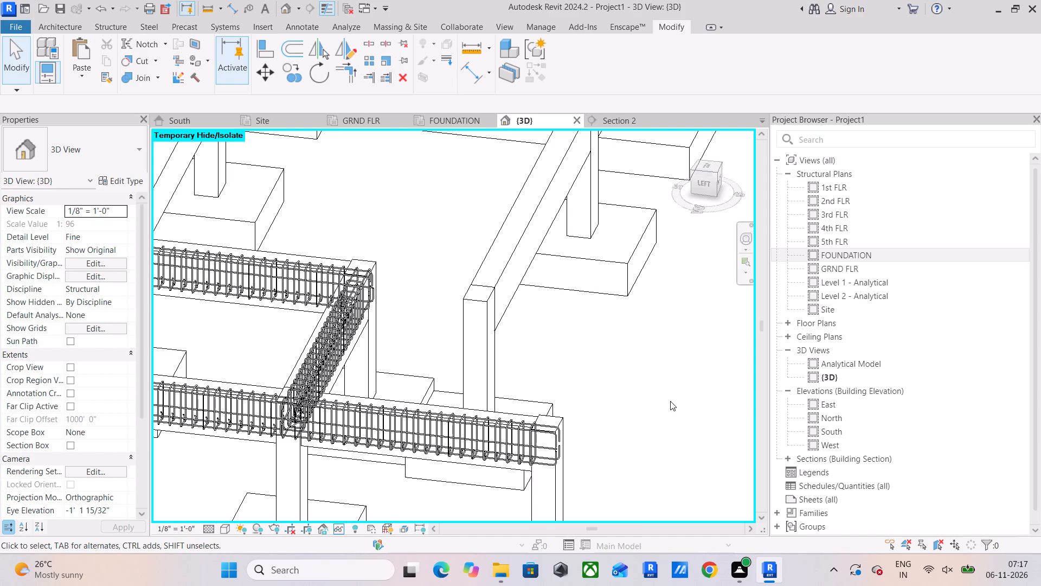
pyautogui.moveTo(492, 385); pyautogui.dragTo(701, 383, button='middle')
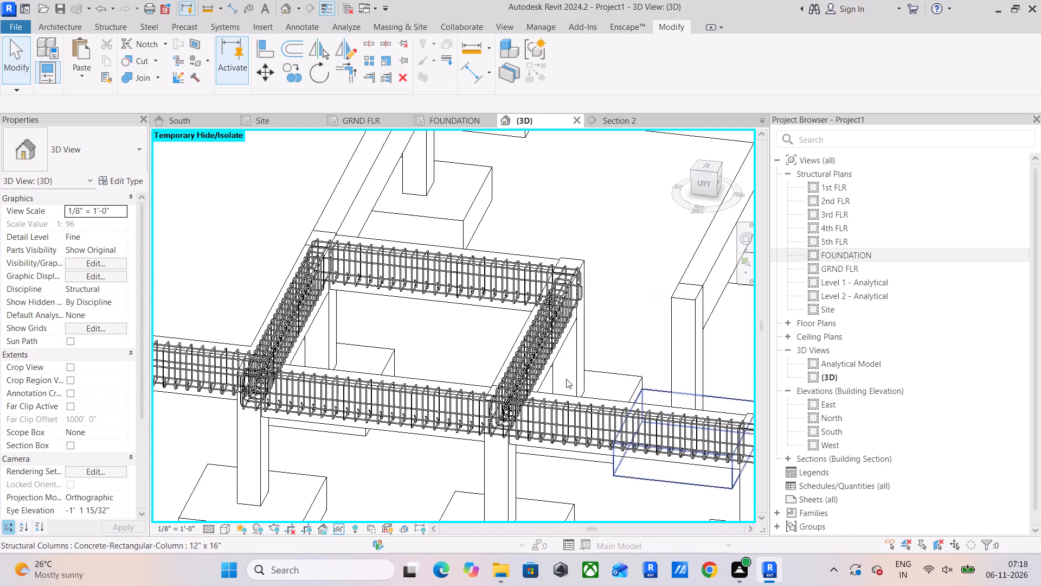
pyautogui.scroll(5, 483, 310)
pyautogui.keyDown('shift'); pyautogui.moveTo(465, 303); pyautogui.dragTo(523, 296, button='middle'); pyautogui.keyUp('shift')
pyautogui.keyDown('shift'); pyautogui.scroll(1, 465, 303); pyautogui.keyUp('shift')
pyautogui.moveTo(491, 316); pyautogui.dragTo(591, 355, button='middle')
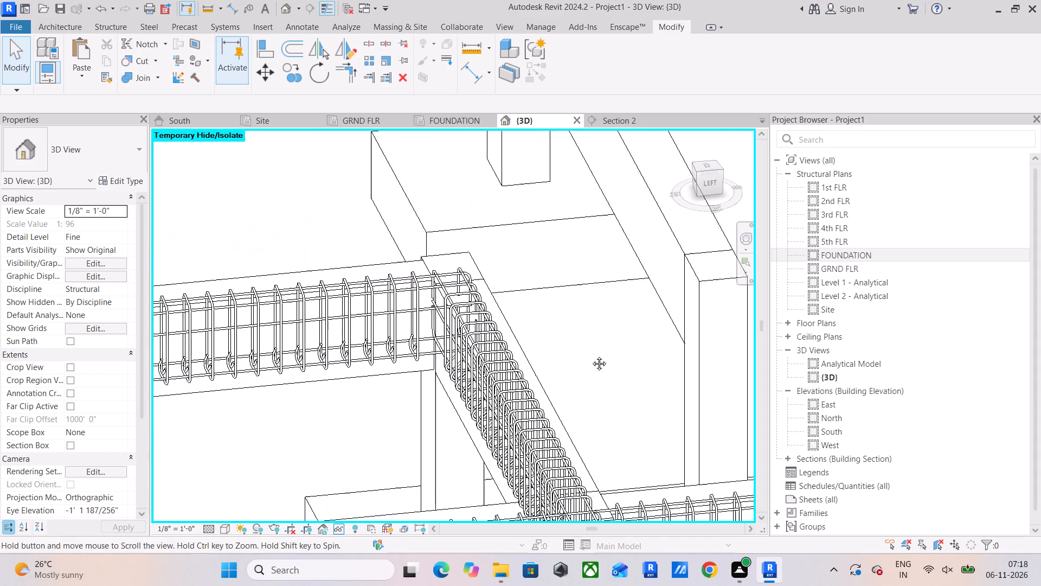
pyautogui.moveTo(591, 355); pyautogui.dragTo(607, 360, button='middle')
pyautogui.scroll(5, 517, 321)
pyautogui.moveTo(482, 344); pyautogui.dragTo(658, 270, button='middle')
pyautogui.scroll(-4, 577, 344)
pyautogui.moveTo(559, 350); pyautogui.dragTo(579, 351, button='middle')
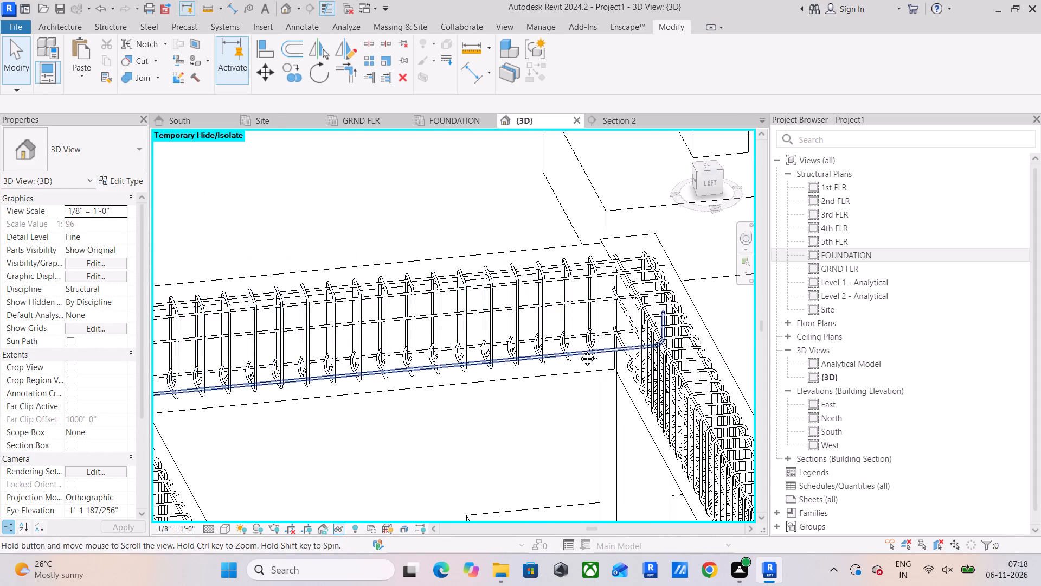
pyautogui.moveTo(579, 351); pyautogui.dragTo(685, 341, button='middle')
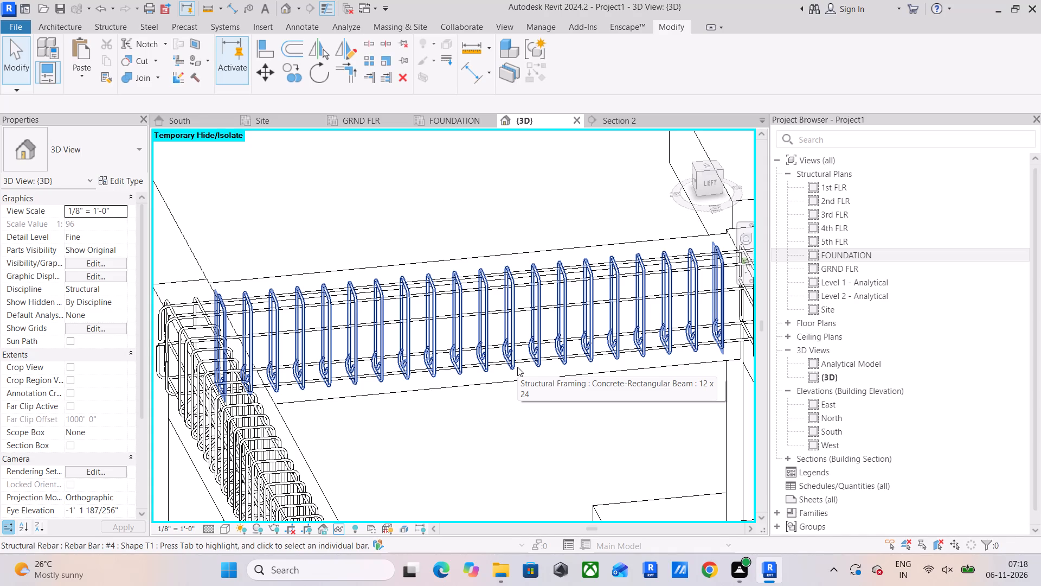
pyautogui.scroll(6, 481, 316)
pyautogui.moveTo(511, 358); pyautogui.dragTo(517, 349, button='middle')
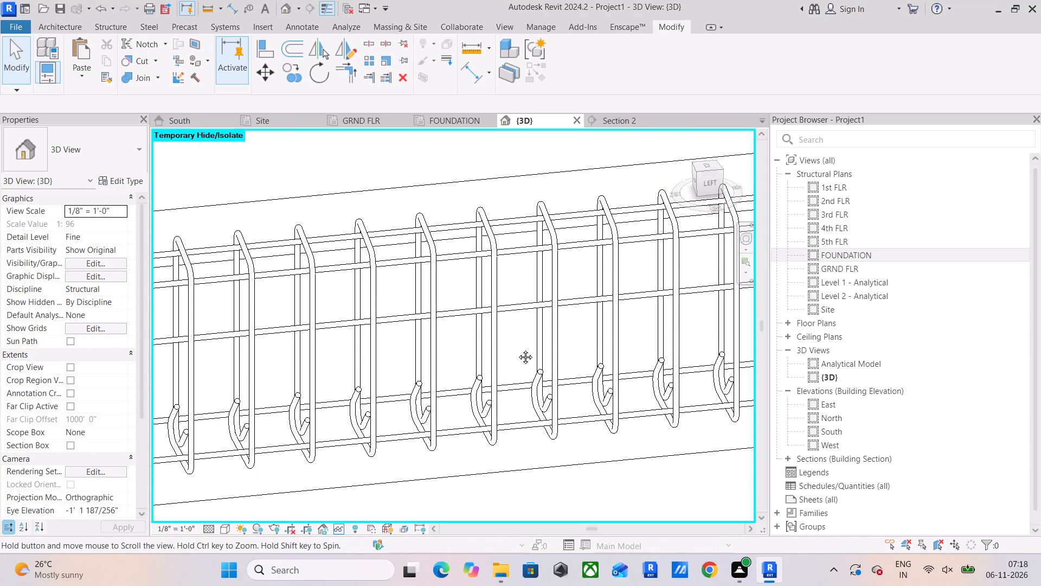
# Propagate the rebar of the beam closing the four-beam bay to the longer parallel 12 x 24 beam across the adjacent bay, aligned by host.
pyautogui.moveTo(517, 349); pyautogui.dragTo(528, 286, button='middle')
pyautogui.scroll(-3, 528, 309)
pyautogui.moveTo(534, 314); pyautogui.dragTo(584, 239, button='middle')
pyautogui.click(580, 345)
pyautogui.scroll(-4, 589, 324)
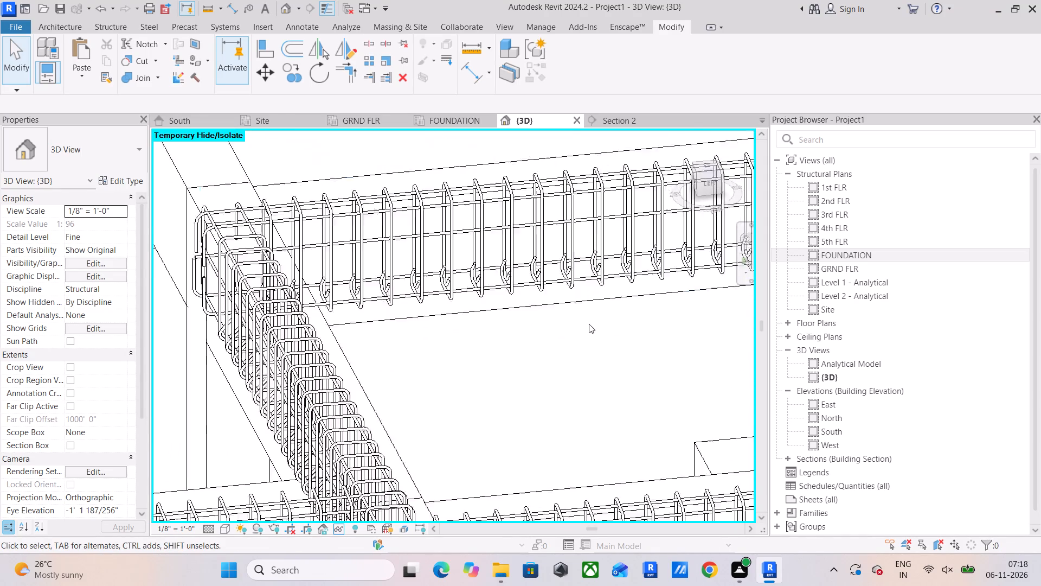
pyautogui.scroll(-3, 610, 320)
pyautogui.moveTo(625, 321); pyautogui.dragTo(497, 391, button='middle')
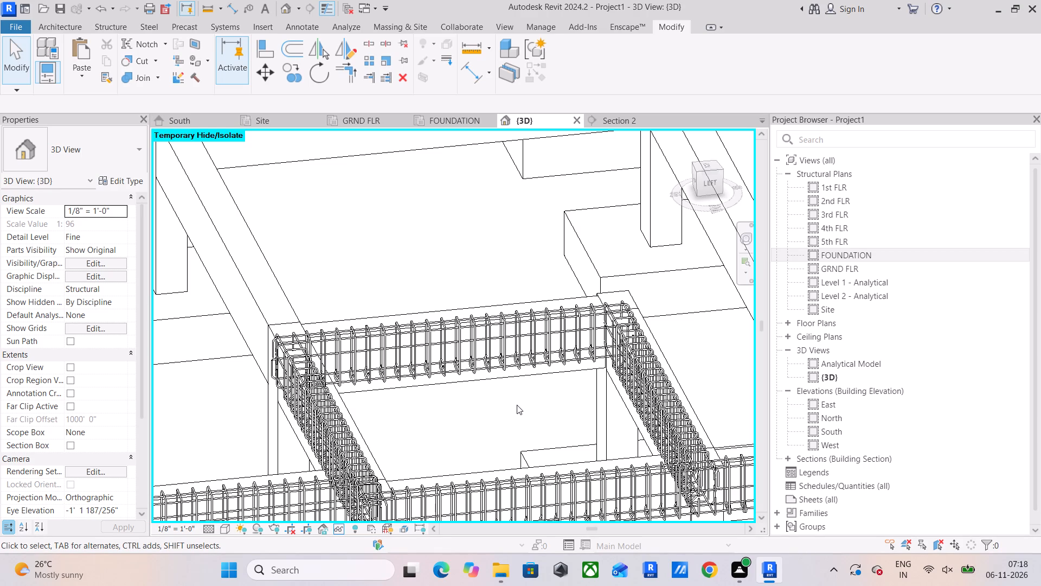
pyautogui.click(557, 372)
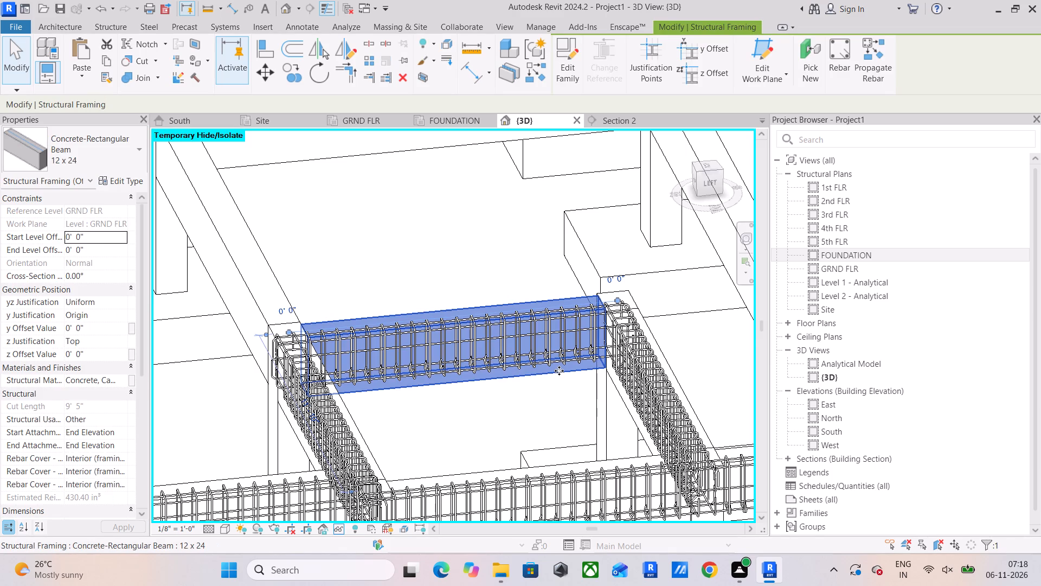
pyautogui.click(875, 59)
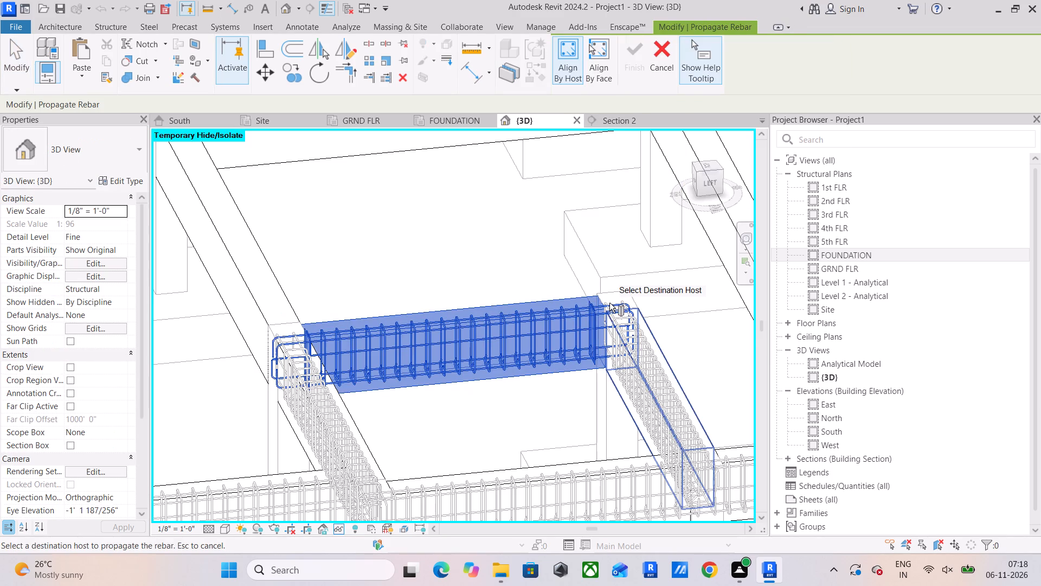
pyautogui.moveTo(609, 303); pyautogui.dragTo(641, 434, button='middle')
pyautogui.click(480, 220)
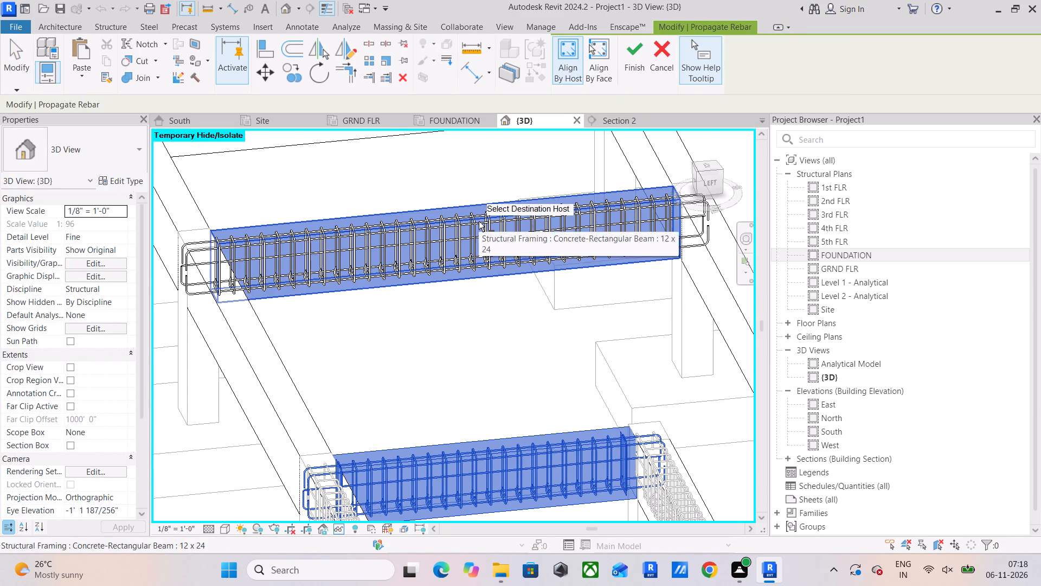
pyautogui.click(635, 66)
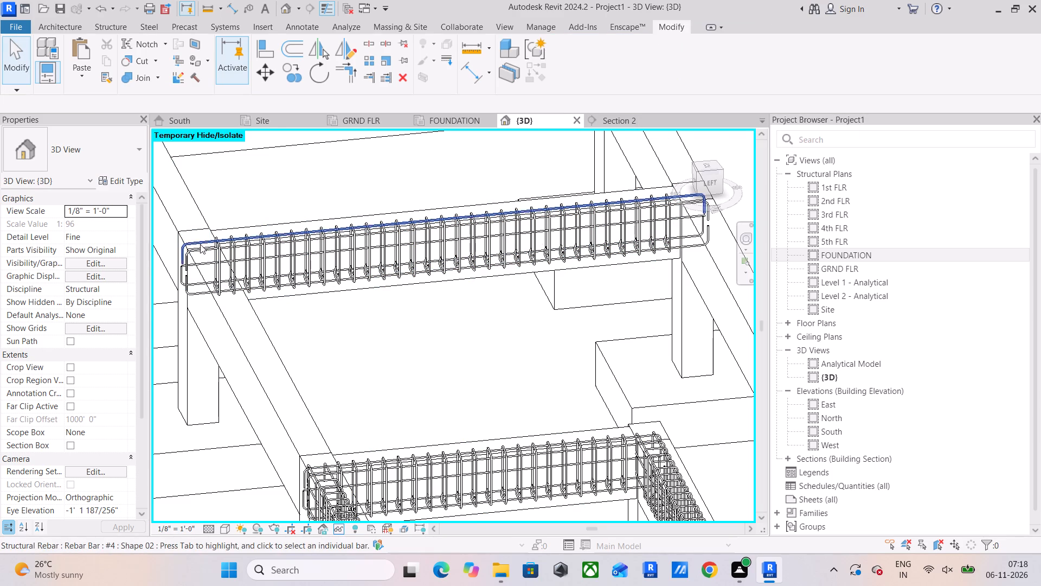
# Examine the stirrups and hooked bars propagated into the longer parallel beam, including both column ends.
pyautogui.scroll(4, 201, 244)
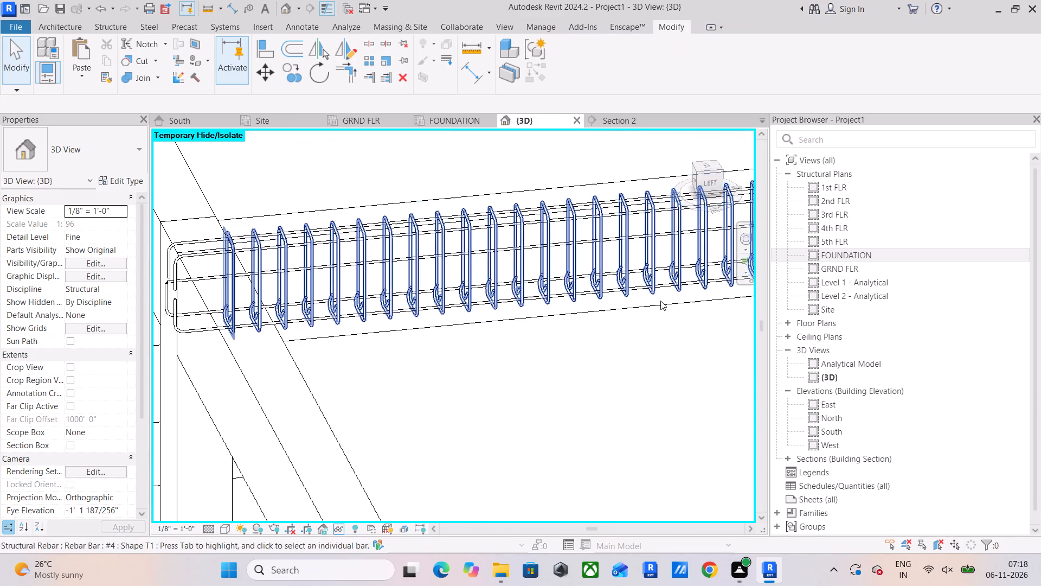
pyautogui.moveTo(673, 331); pyautogui.dragTo(242, 395, button='middle')
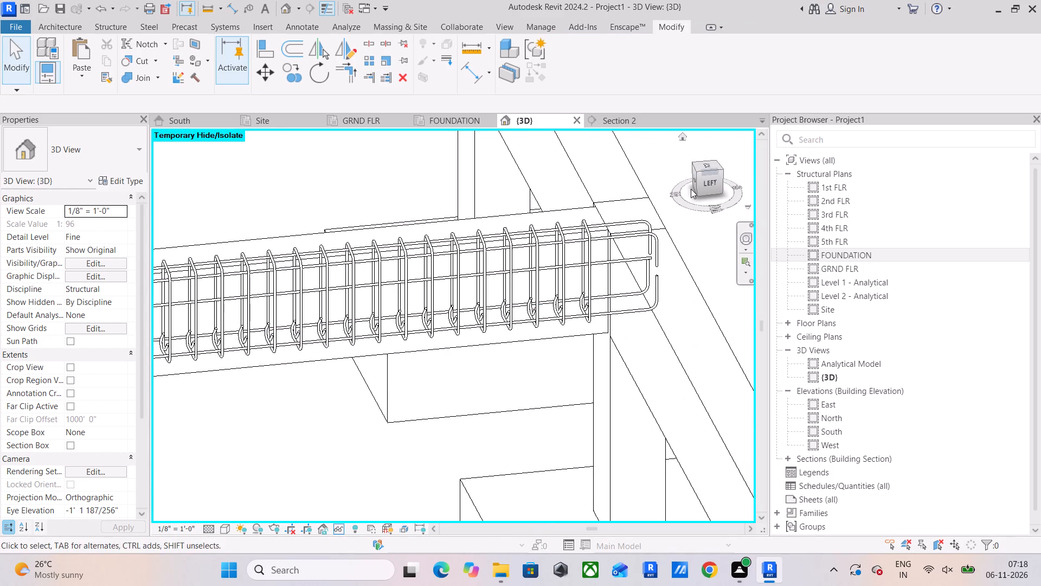
pyautogui.moveTo(704, 186); pyautogui.dragTo(694, 190)
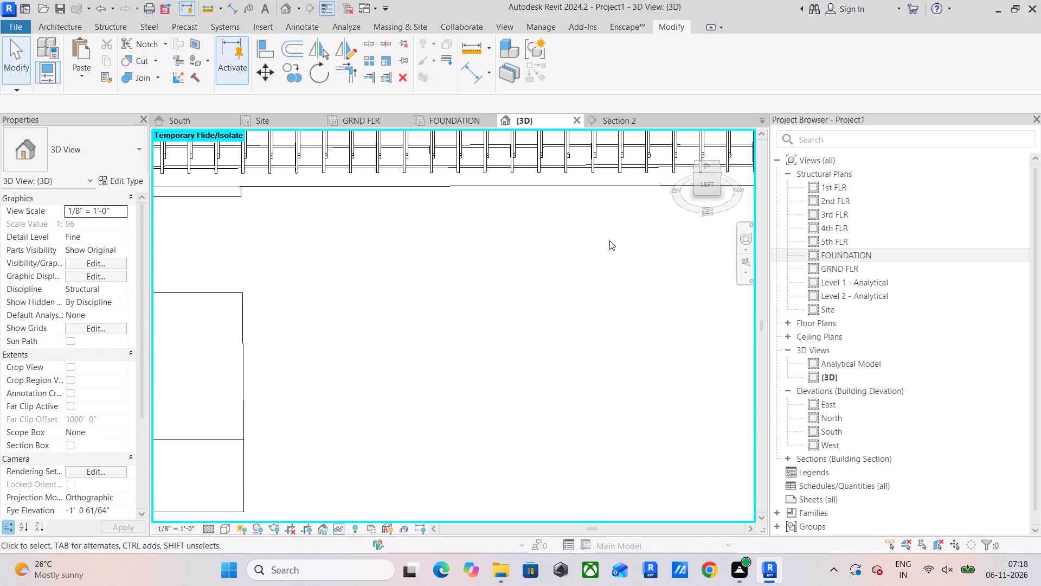
pyautogui.moveTo(605, 246); pyautogui.dragTo(256, 370, button='middle')
pyautogui.moveTo(474, 301); pyautogui.dragTo(731, 343, button='middle')
pyautogui.scroll(-3, 353, 421)
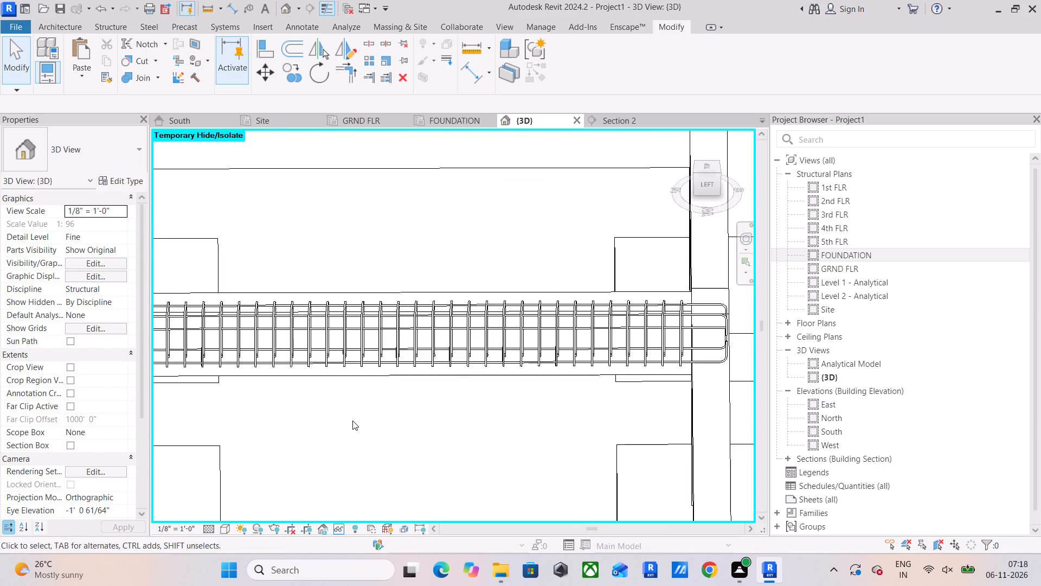
pyautogui.moveTo(316, 413); pyautogui.dragTo(493, 405, button='middle')
pyautogui.scroll(4, 331, 345)
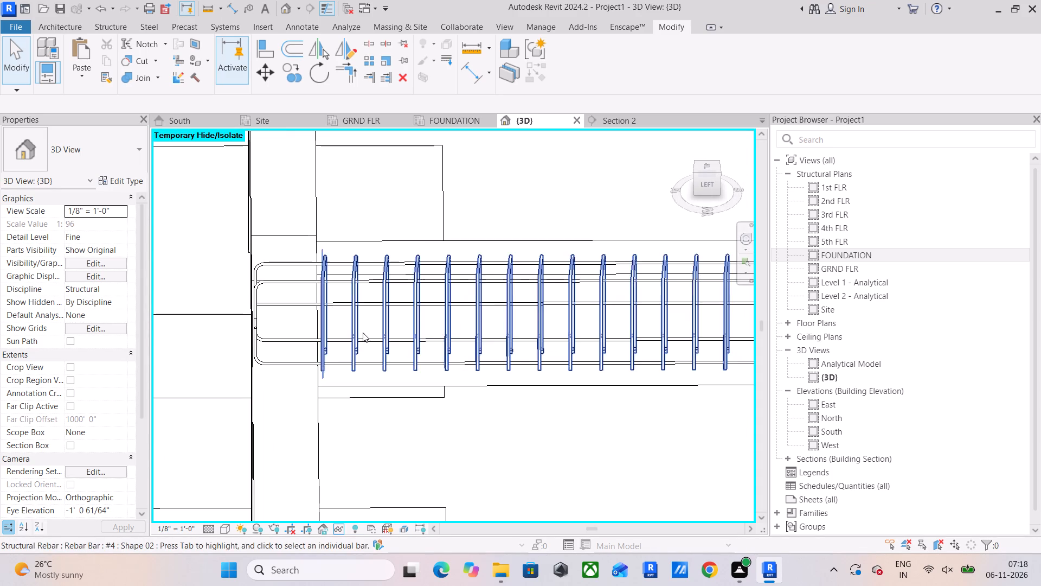
# Propagate that longer beam's rebar to the parallel unreinforced beam of equal span, in line with the neighbouring reinforced beam, aligned by host.
pyautogui.click(587, 235)
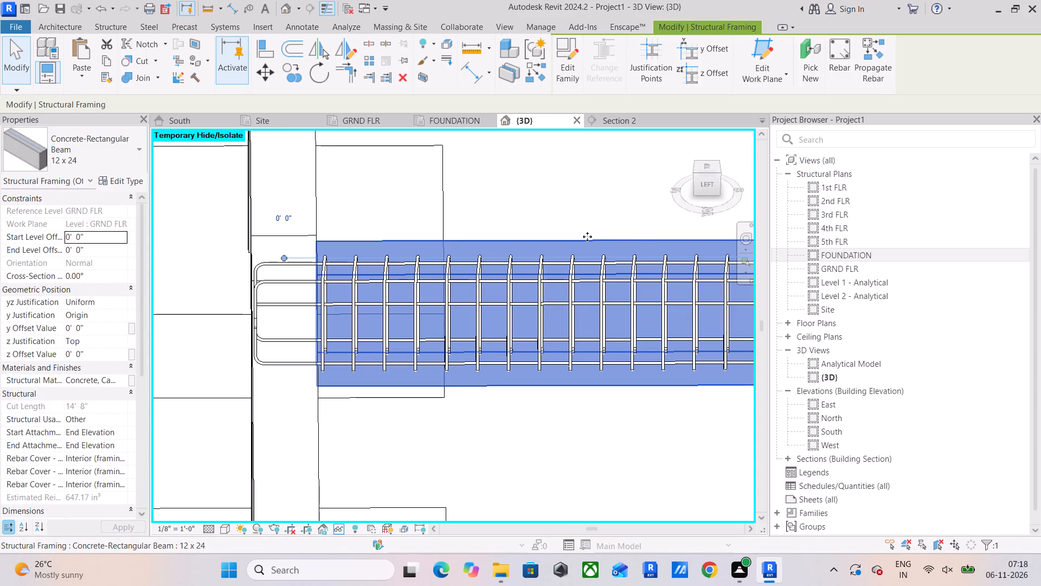
pyautogui.scroll(-8, 587, 239)
pyautogui.moveTo(593, 252); pyautogui.dragTo(433, 382, button='middle')
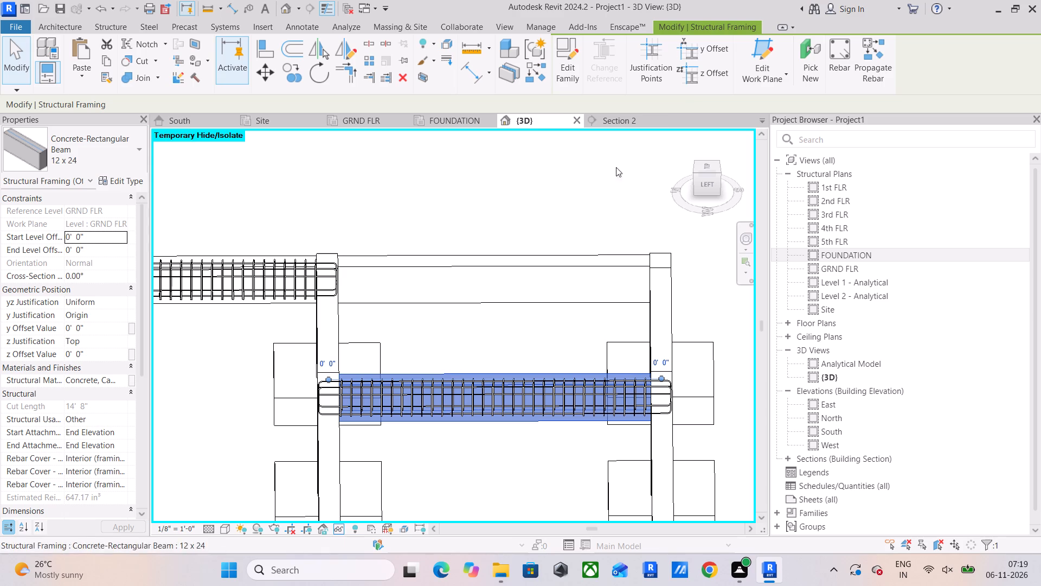
pyautogui.click(868, 75)
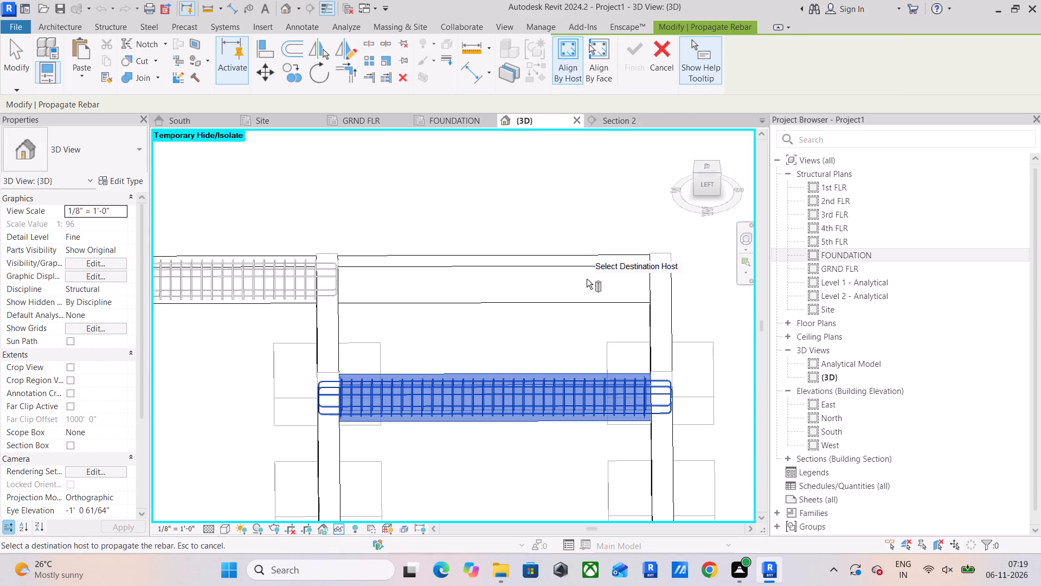
pyautogui.click(579, 264)
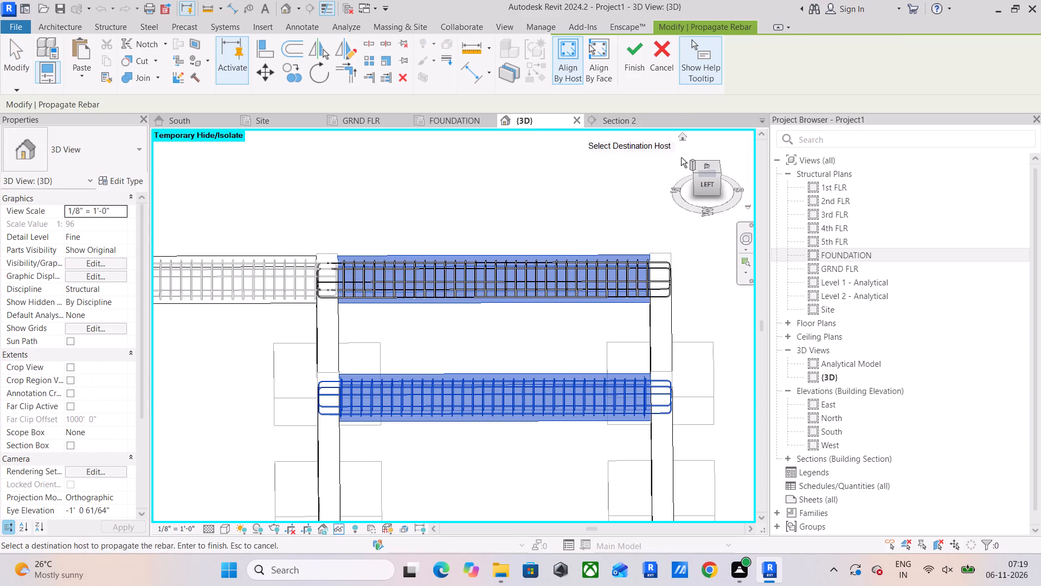
pyautogui.click(632, 67)
# Propagate the short 12 x 24 bay beam's rebar to the long parallel beam between it and the outer reinforced run, aligned by host.
pyautogui.moveTo(701, 185); pyautogui.dragTo(523, 154)
pyautogui.moveTo(647, 351); pyautogui.dragTo(341, 228, button='middle')
pyautogui.scroll(-3, 448, 306)
pyautogui.moveTo(472, 305); pyautogui.dragTo(299, 272, button='middle')
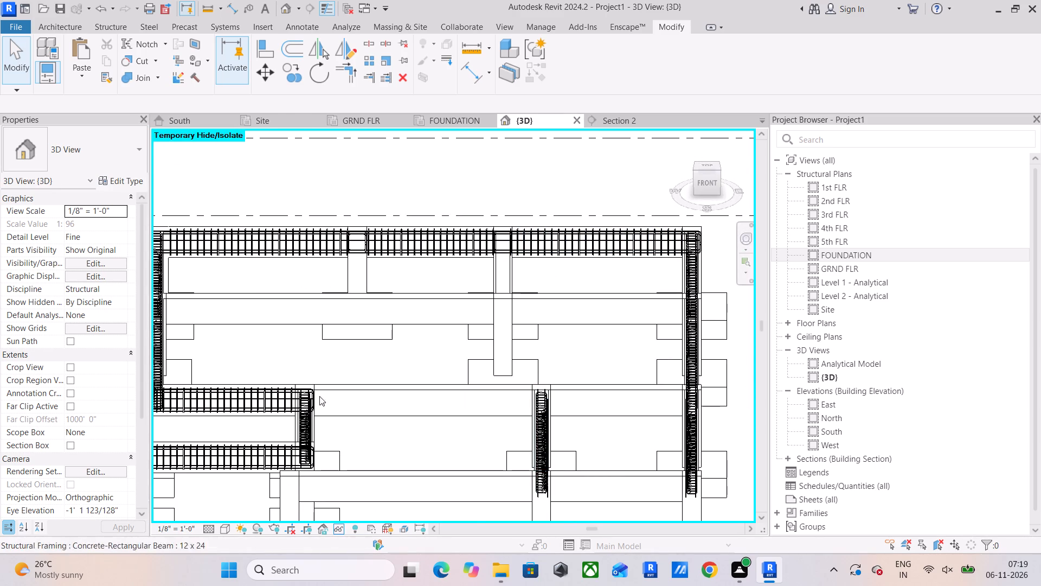
pyautogui.scroll(3, 249, 375)
pyautogui.click(252, 386)
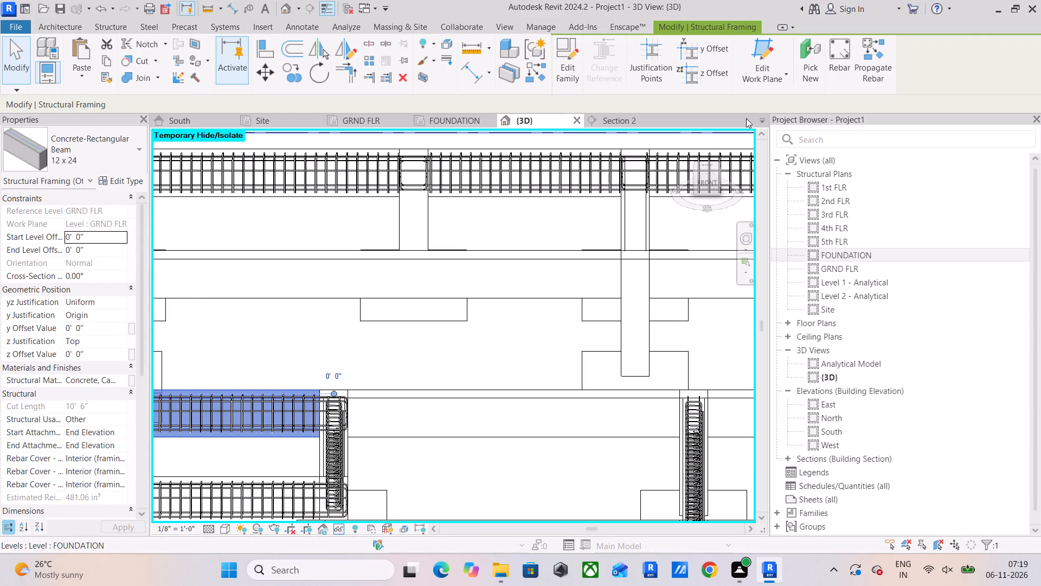
pyautogui.click(871, 72)
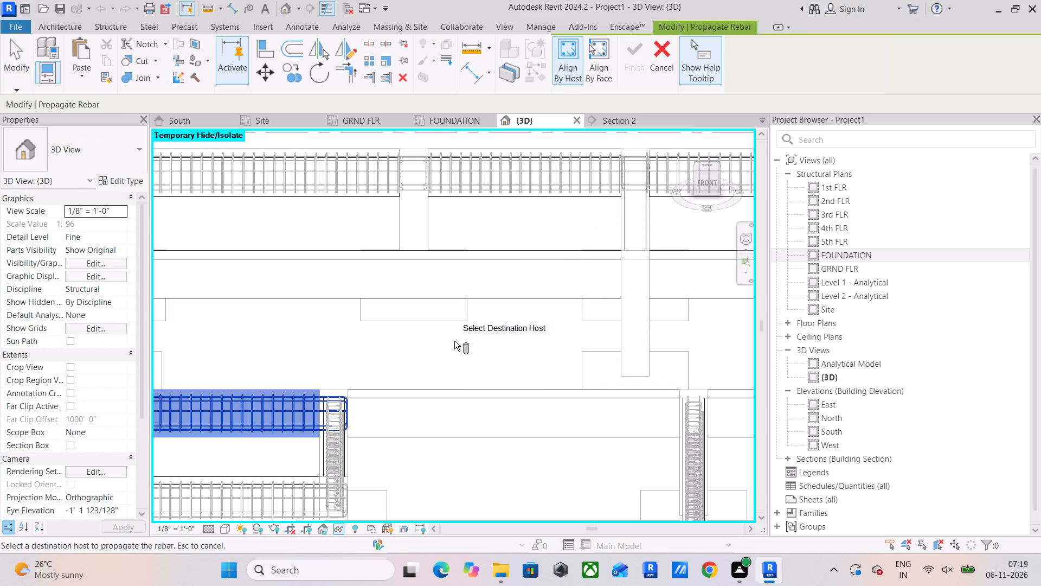
pyautogui.moveTo(454, 341); pyautogui.dragTo(525, 368, button='middle')
pyautogui.click(417, 281)
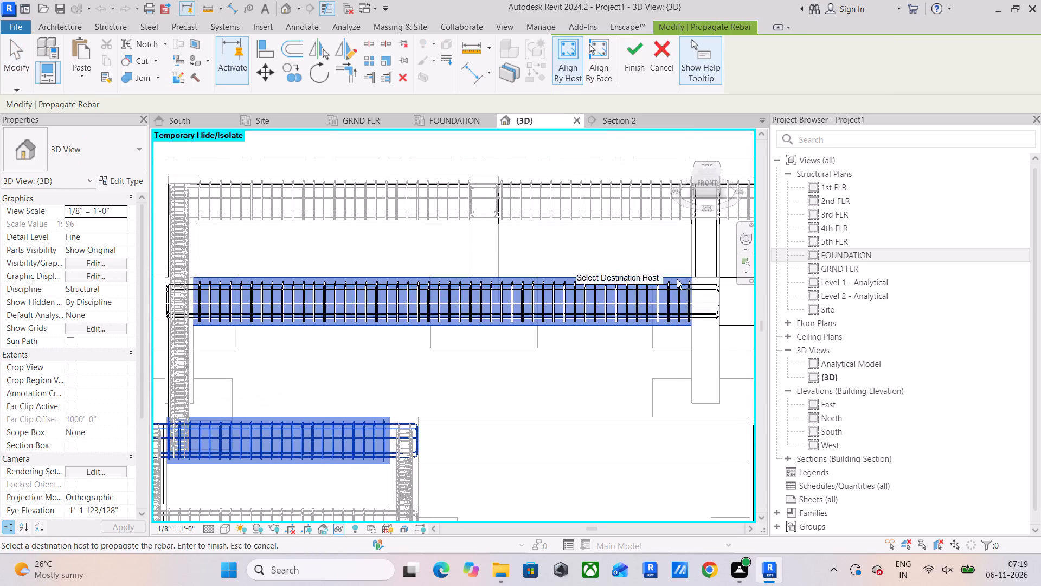
pyautogui.click(636, 55)
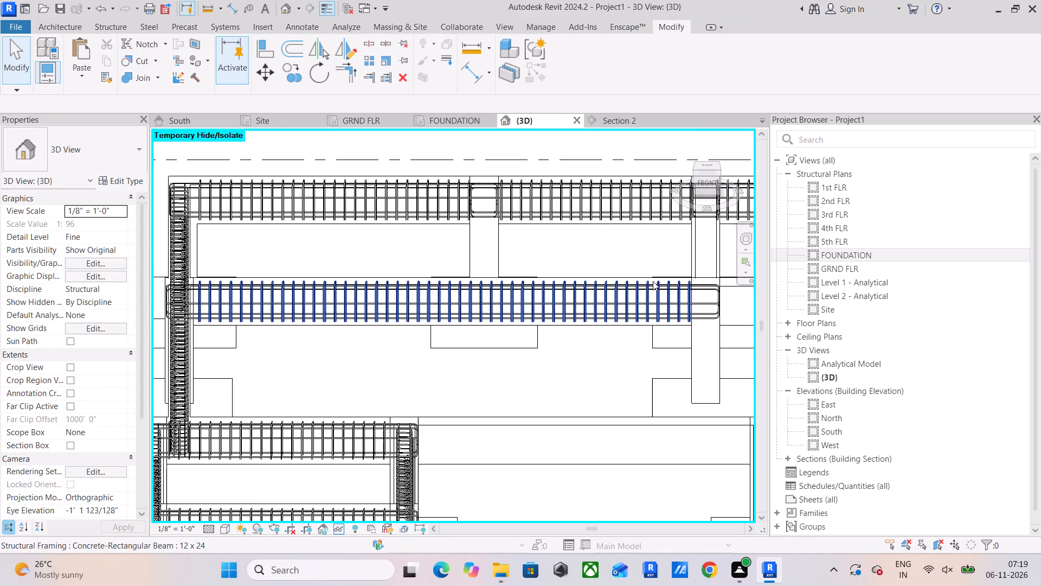
# Propagate the long inner beam's rebar to the collinear 12 x 24 beam beyond the column, ending at the perimeter beam, aligned by host.
pyautogui.moveTo(620, 370); pyautogui.dragTo(468, 437, button='middle')
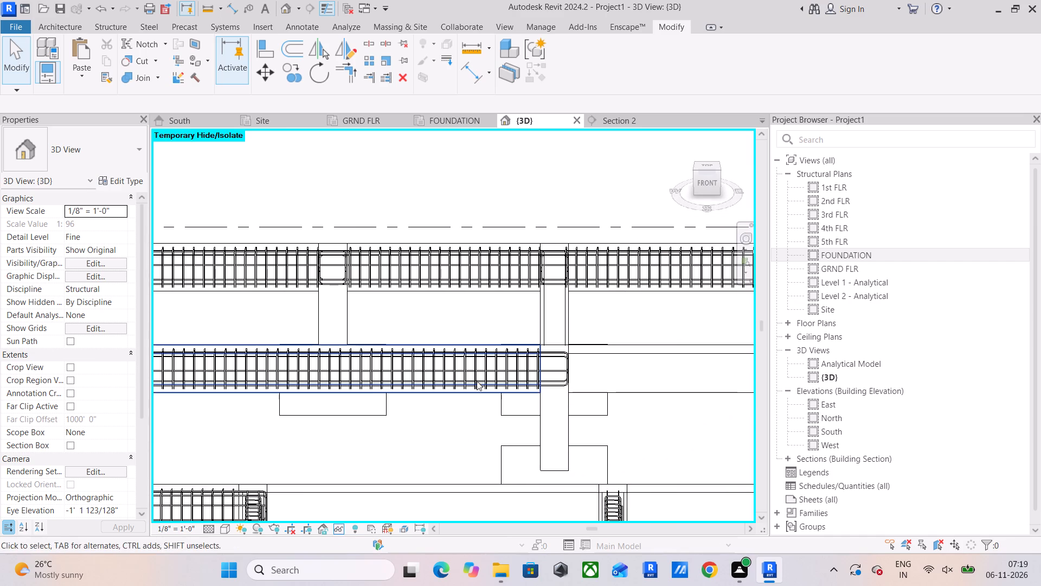
pyautogui.click(491, 339)
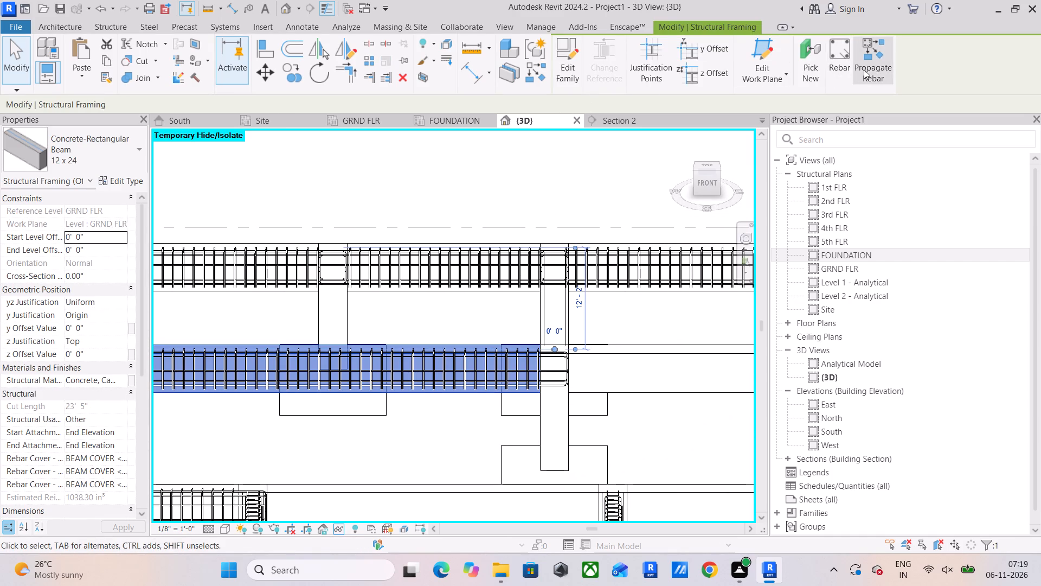
pyautogui.click(869, 66)
pyautogui.click(691, 358)
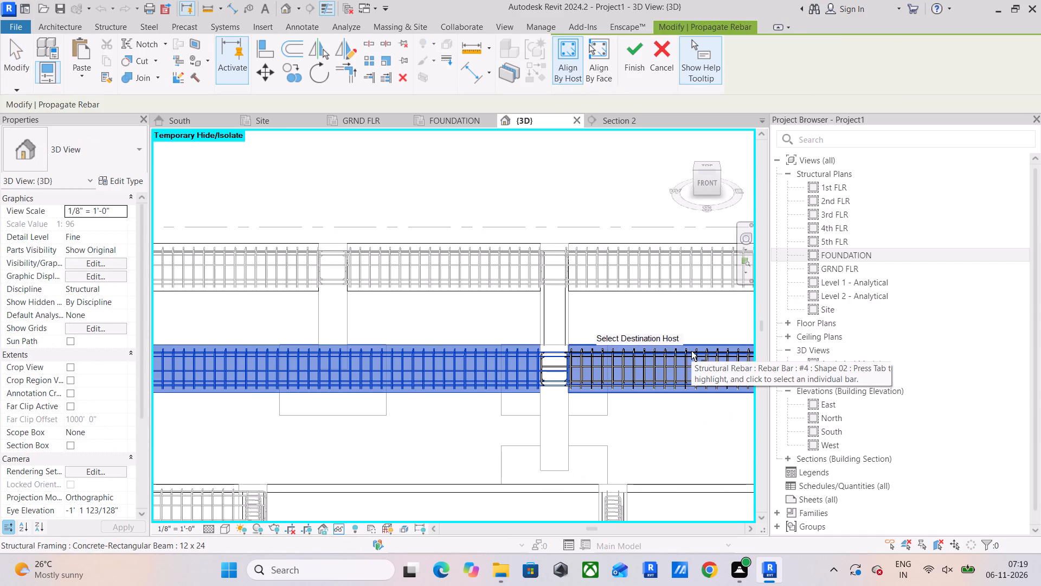
pyautogui.moveTo(691, 351); pyautogui.dragTo(542, 374, button='middle')
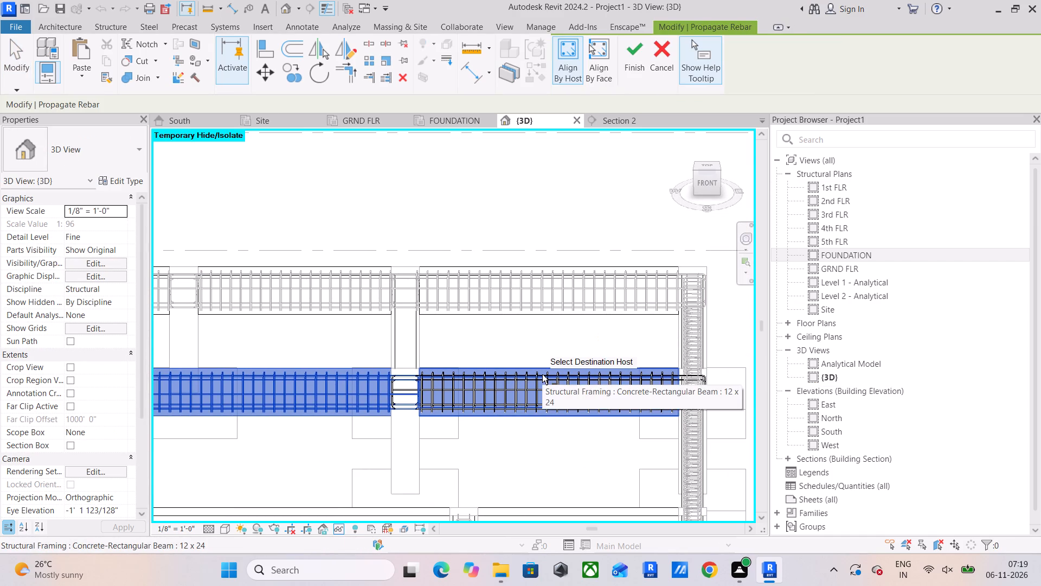
pyautogui.click(618, 67)
pyautogui.click(625, 63)
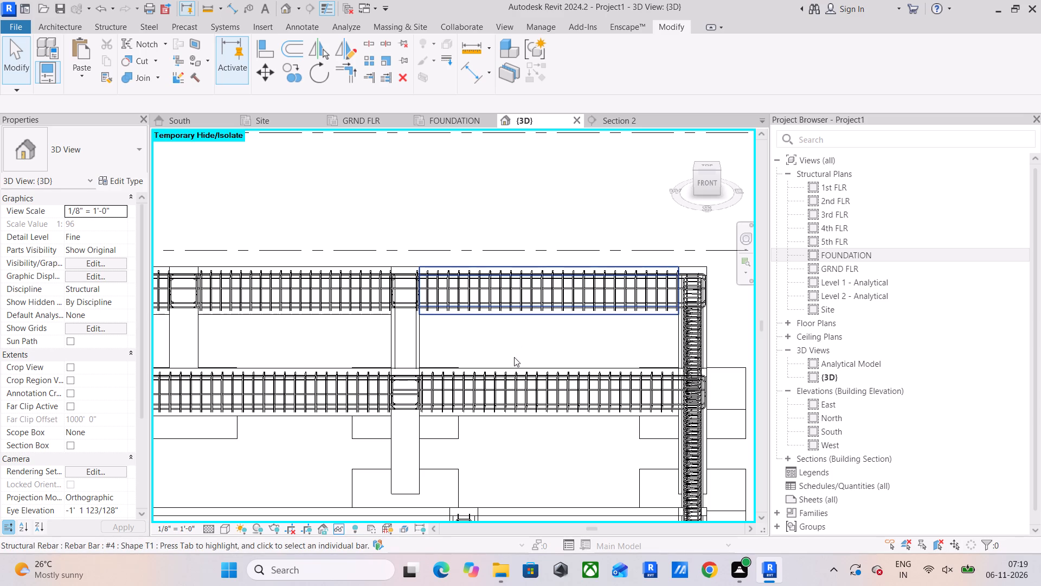
# Propagate that collinear beam's rebar to the perpendicular 12 x 24 beam linking its inner column to the outer reinforced run, aligned by host.
pyautogui.click(526, 366)
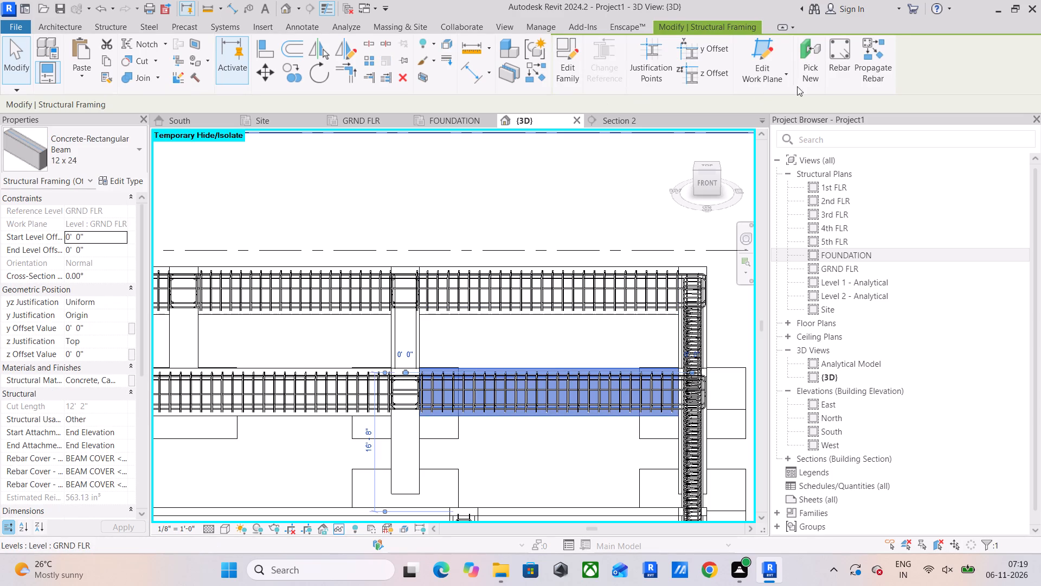
pyautogui.click(881, 62)
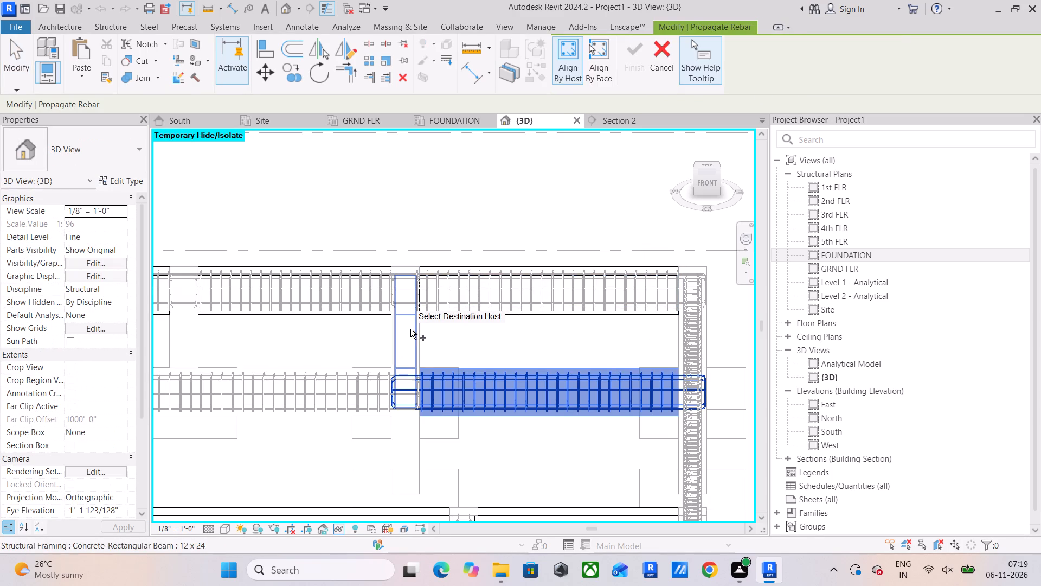
pyautogui.click(410, 329)
pyautogui.click(639, 63)
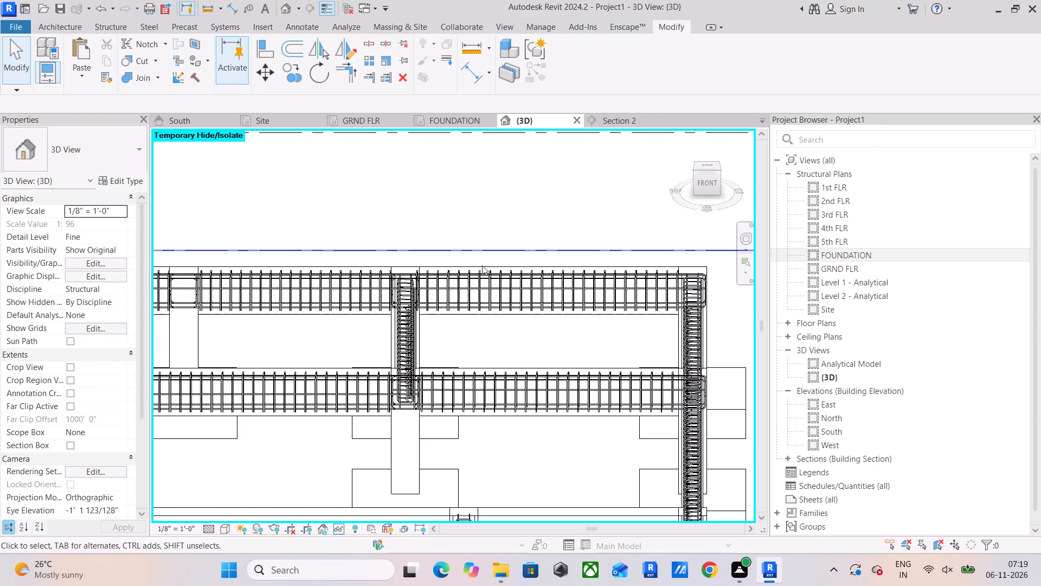
# Examine the newly reinforced beams from several angles and look over the foundation frame for beams still without rebar.
pyautogui.scroll(-2, 489, 352)
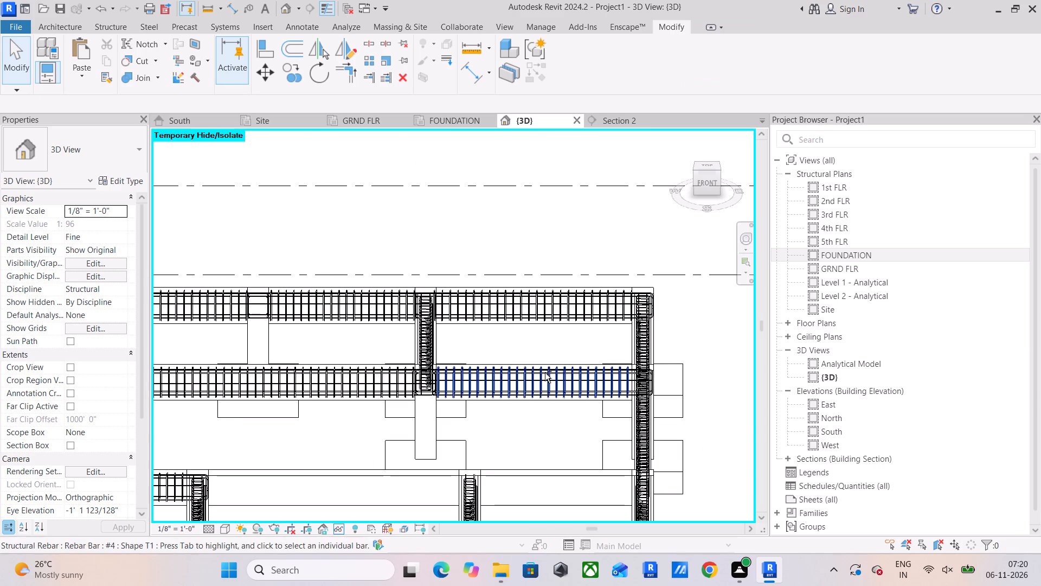
pyautogui.keyDown('shift'); pyautogui.moveTo(542, 374); pyautogui.dragTo(401, 384, button='middle'); pyautogui.keyUp('shift')
pyautogui.moveTo(413, 432); pyautogui.dragTo(253, 189, button='middle')
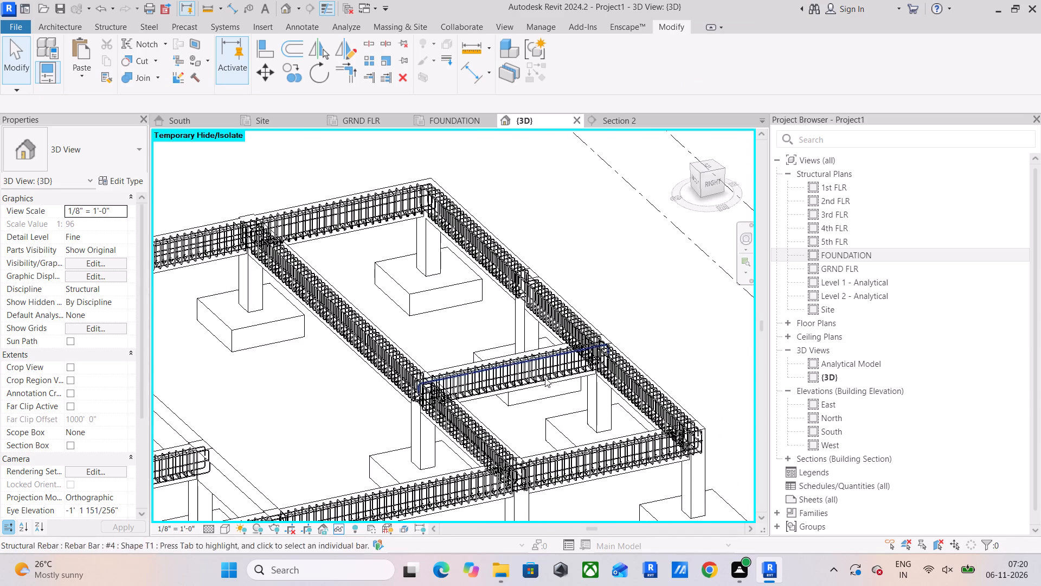
pyautogui.keyDown('shift'); pyautogui.moveTo(570, 405); pyautogui.dragTo(459, 364, button='middle'); pyautogui.keyUp('shift')
pyautogui.keyDown('shift'); pyautogui.moveTo(500, 349); pyautogui.dragTo(551, 330, button='middle'); pyautogui.keyUp('shift')
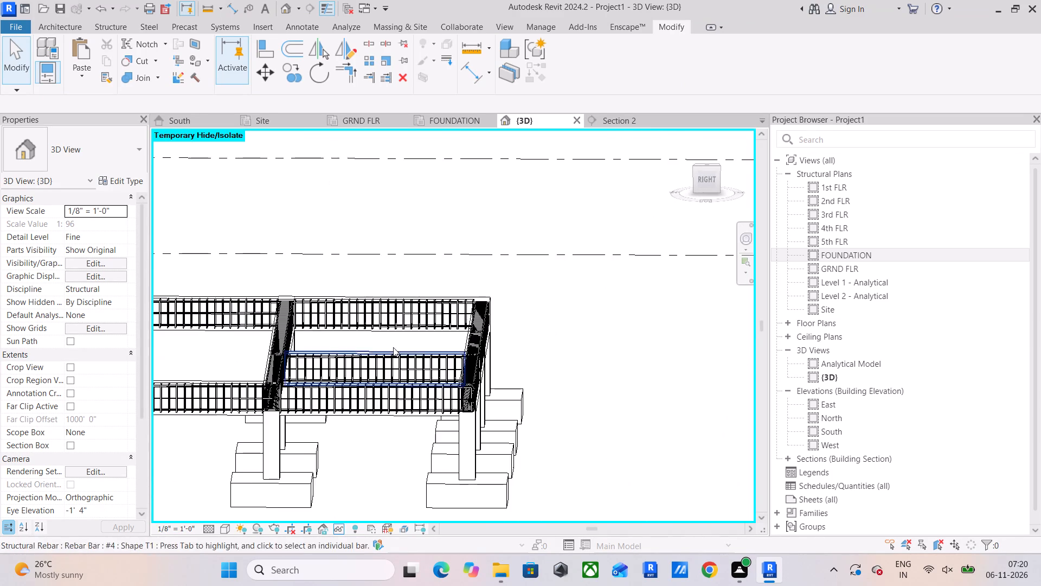
pyautogui.scroll(8, 336, 339)
pyautogui.scroll(-3, 423, 358)
pyautogui.moveTo(481, 365); pyautogui.dragTo(661, 367, button='middle')
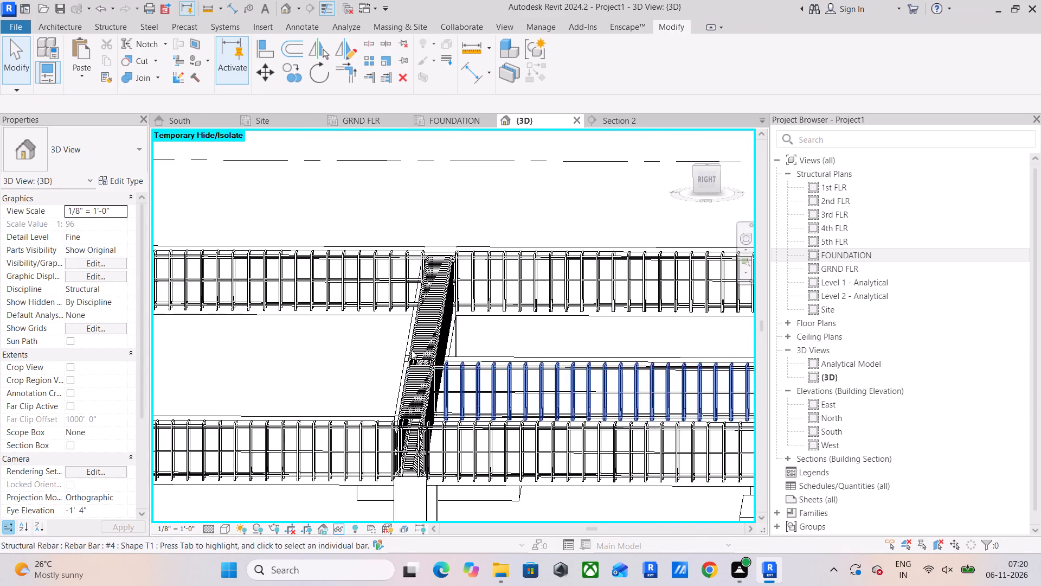
pyautogui.scroll(-7, 409, 350)
pyautogui.moveTo(416, 353); pyautogui.dragTo(490, 415, button='middle')
pyautogui.keyDown('shift'); pyautogui.moveTo(392, 425); pyautogui.dragTo(317, 467, button='middle'); pyautogui.keyUp('shift')
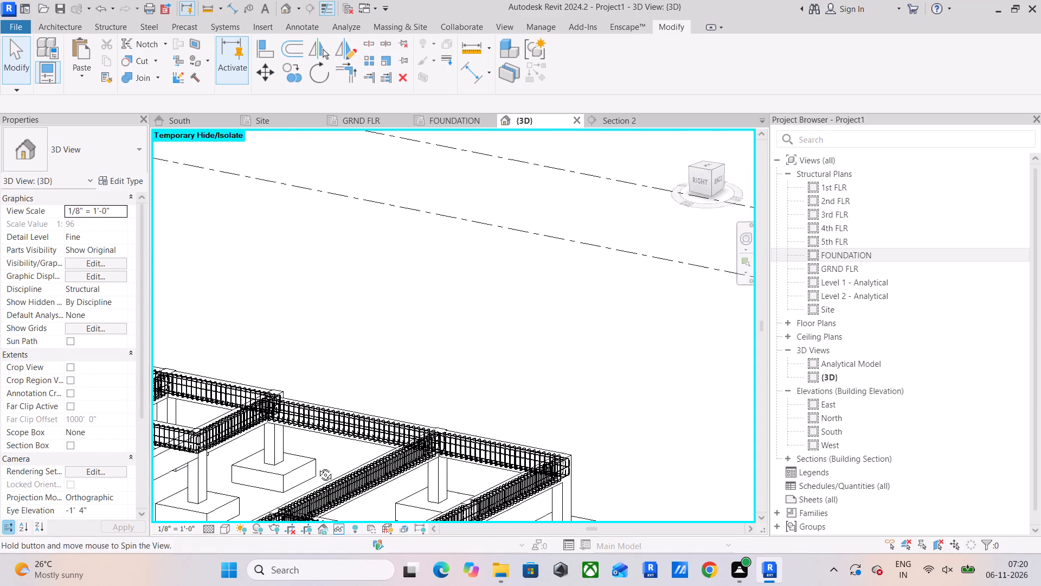
pyautogui.keyDown('shift'); pyautogui.moveTo(317, 467); pyautogui.dragTo(316, 470, button='middle'); pyautogui.keyUp('shift')
pyautogui.moveTo(313, 474); pyautogui.dragTo(668, 375, button='middle')
pyautogui.keyDown('shift'); pyautogui.moveTo(553, 373); pyautogui.dragTo(547, 396, button='middle'); pyautogui.keyUp('shift')
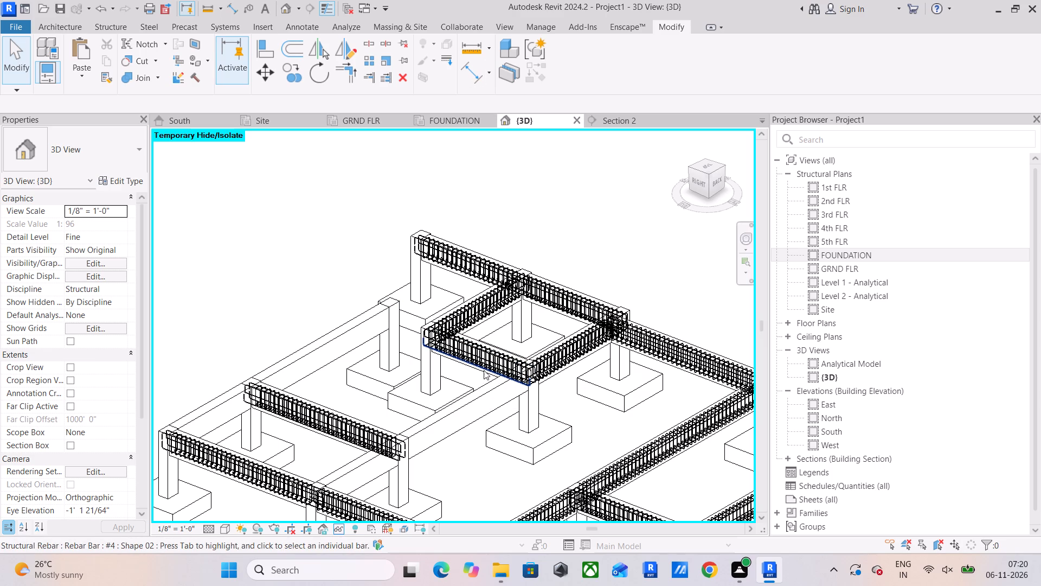
pyautogui.scroll(6, 471, 358)
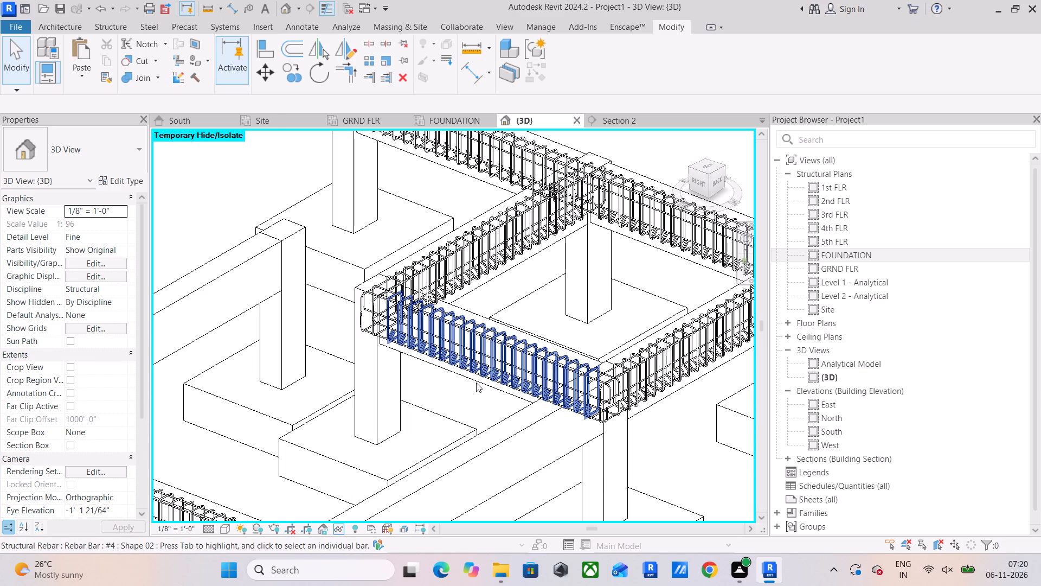
# Propagate the short 12 x 24 bay beam's rebar to the two collinear perpendicular perimeter beams ending at the corner column, aligned by host.
pyautogui.click(476, 383)
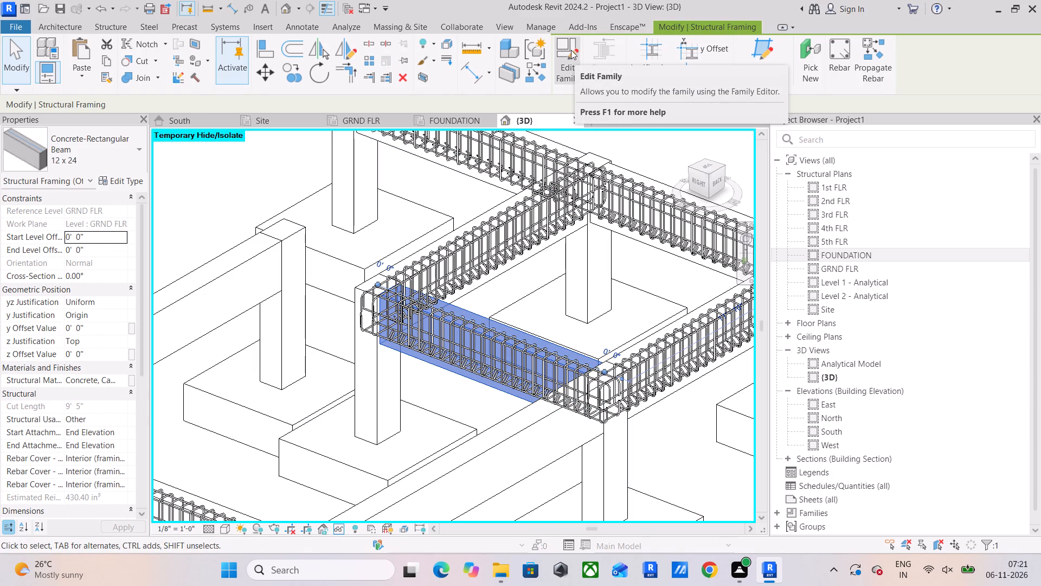
pyautogui.click(876, 48)
pyautogui.moveTo(369, 283); pyautogui.dragTo(597, 323, button='middle')
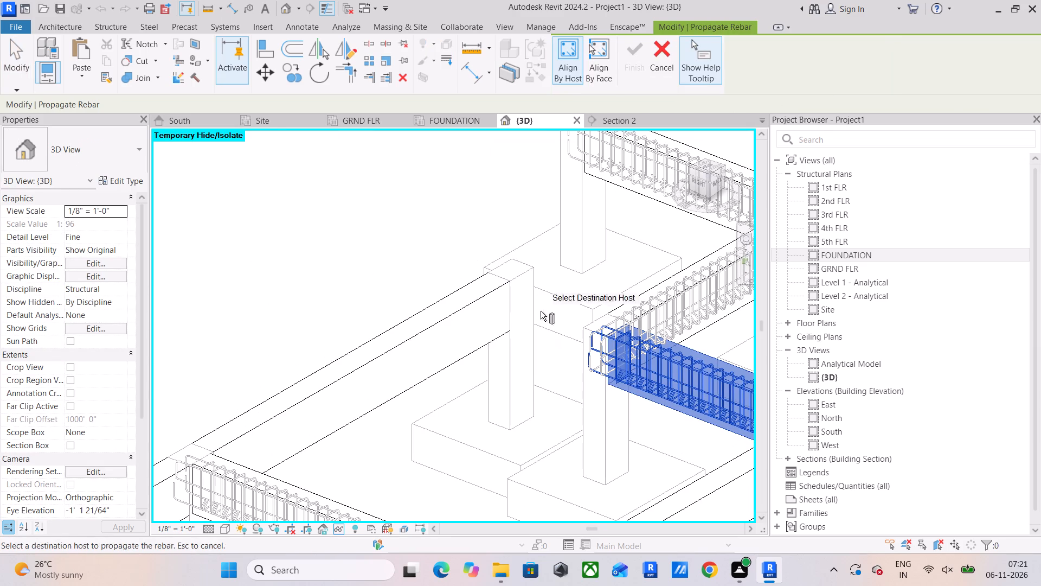
pyautogui.click(451, 312)
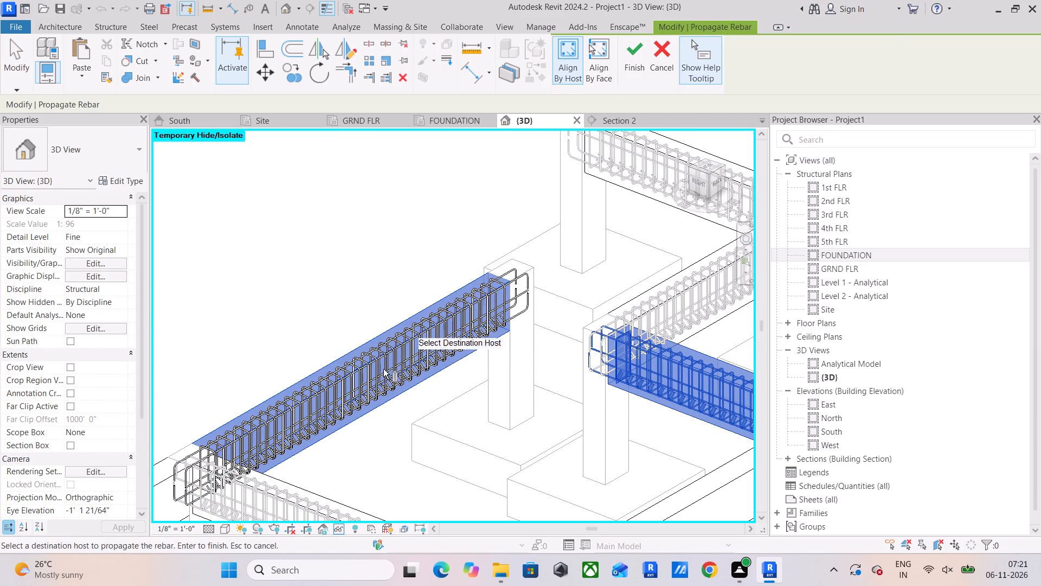
pyautogui.moveTo(338, 377); pyautogui.dragTo(490, 258, button='middle')
pyautogui.scroll(4, 375, 299)
pyautogui.scroll(3, 331, 395)
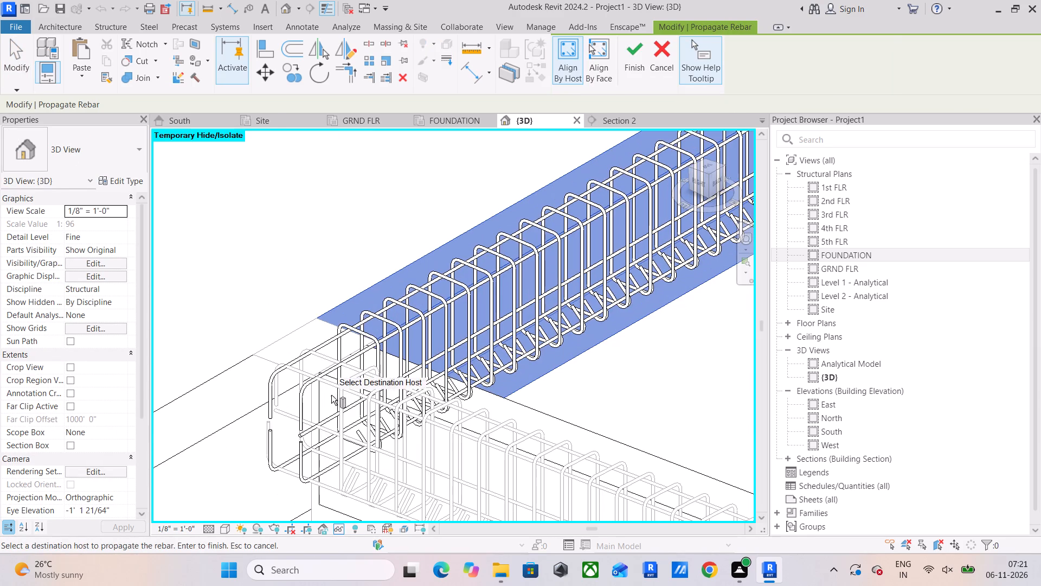
pyautogui.scroll(-6, 345, 383)
pyautogui.moveTo(353, 377); pyautogui.dragTo(440, 313, button='middle')
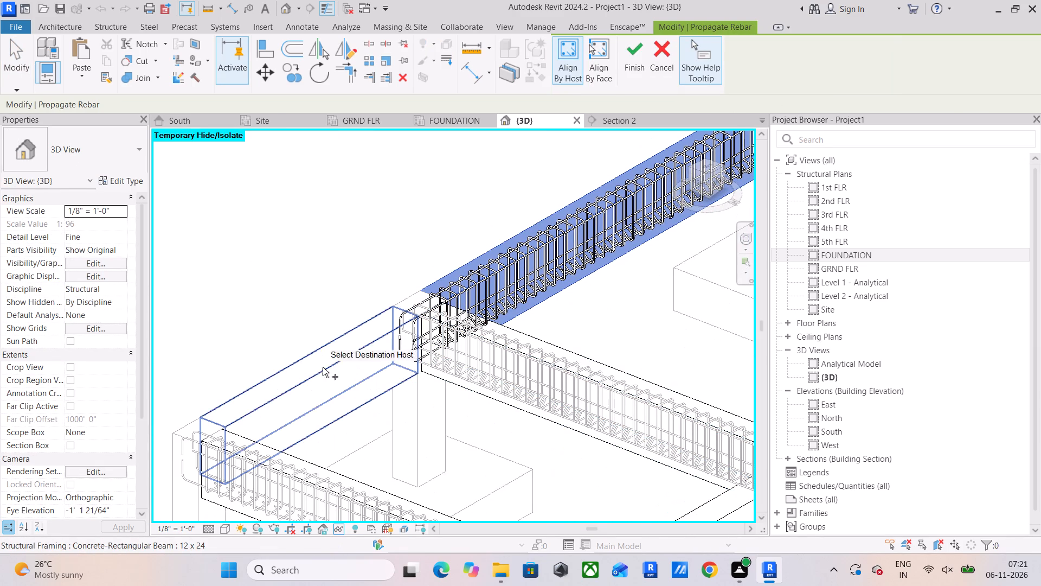
pyautogui.click(314, 370)
pyautogui.scroll(5, 397, 326)
pyautogui.scroll(4, 466, 295)
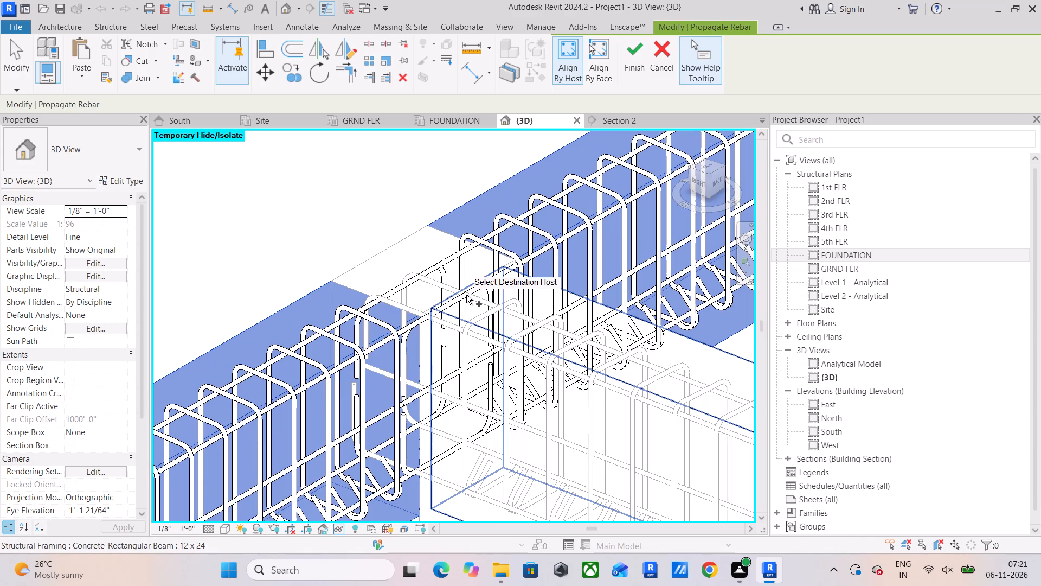
pyautogui.click(629, 50)
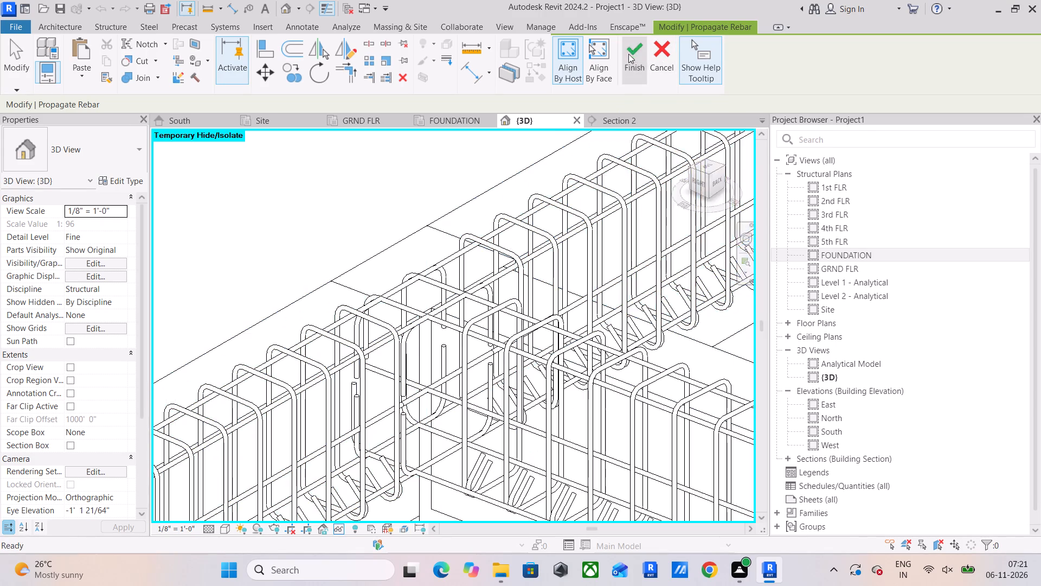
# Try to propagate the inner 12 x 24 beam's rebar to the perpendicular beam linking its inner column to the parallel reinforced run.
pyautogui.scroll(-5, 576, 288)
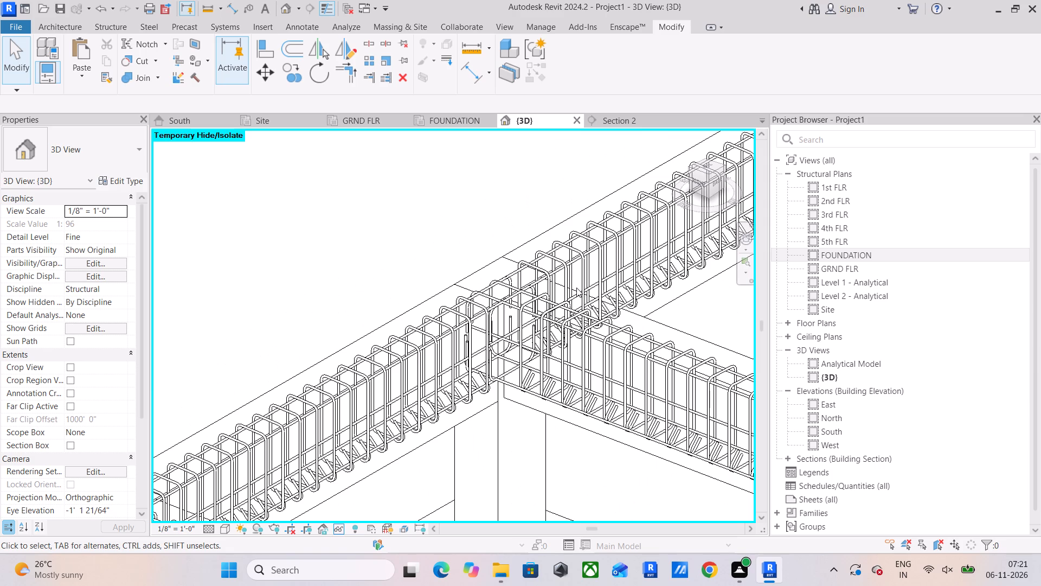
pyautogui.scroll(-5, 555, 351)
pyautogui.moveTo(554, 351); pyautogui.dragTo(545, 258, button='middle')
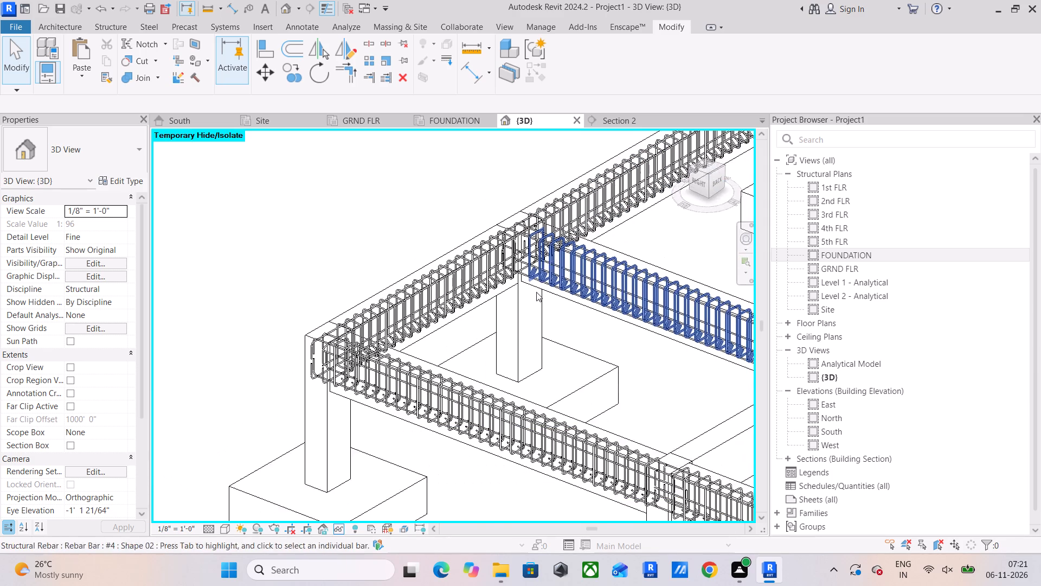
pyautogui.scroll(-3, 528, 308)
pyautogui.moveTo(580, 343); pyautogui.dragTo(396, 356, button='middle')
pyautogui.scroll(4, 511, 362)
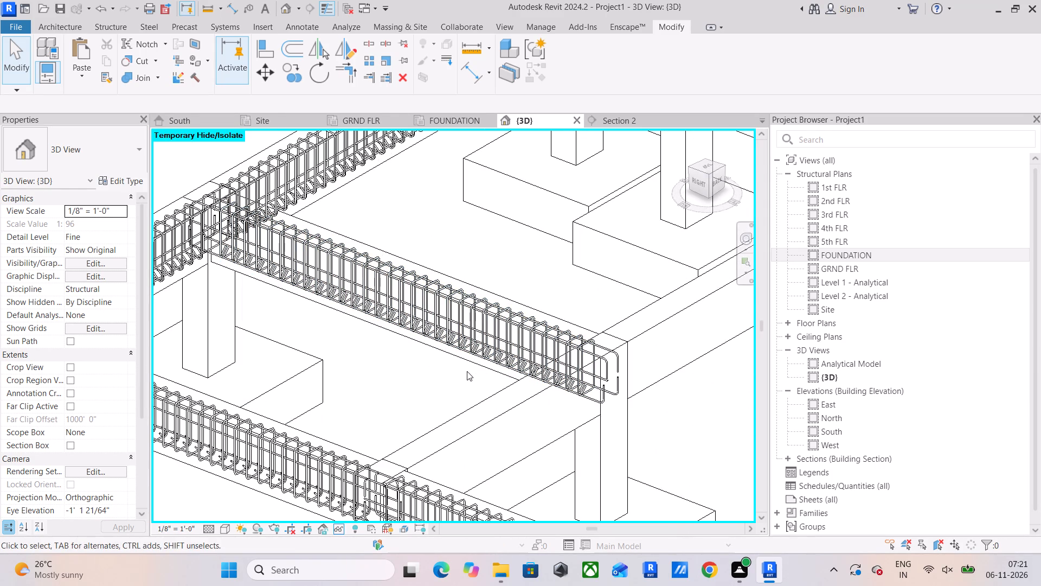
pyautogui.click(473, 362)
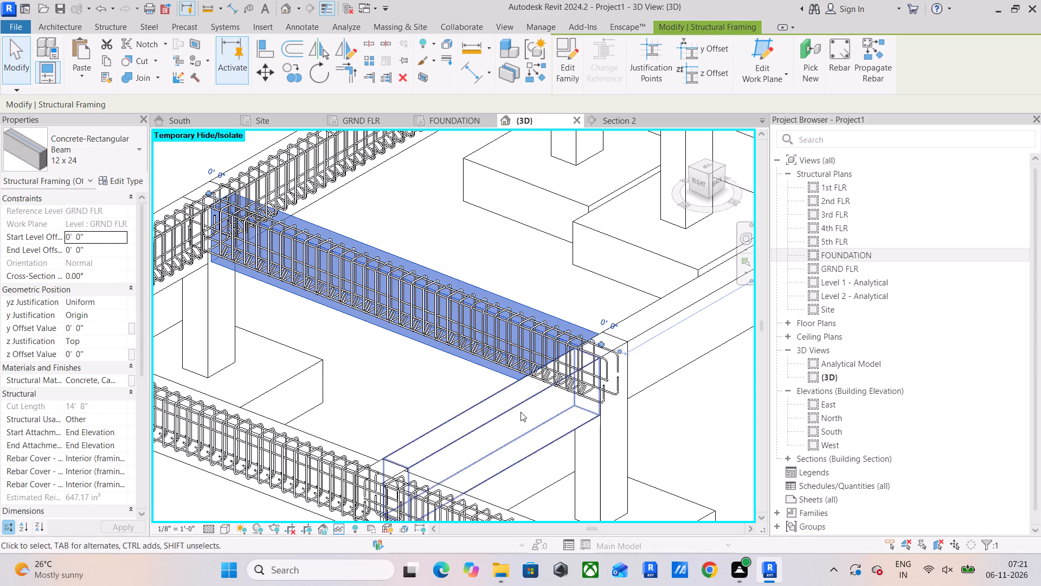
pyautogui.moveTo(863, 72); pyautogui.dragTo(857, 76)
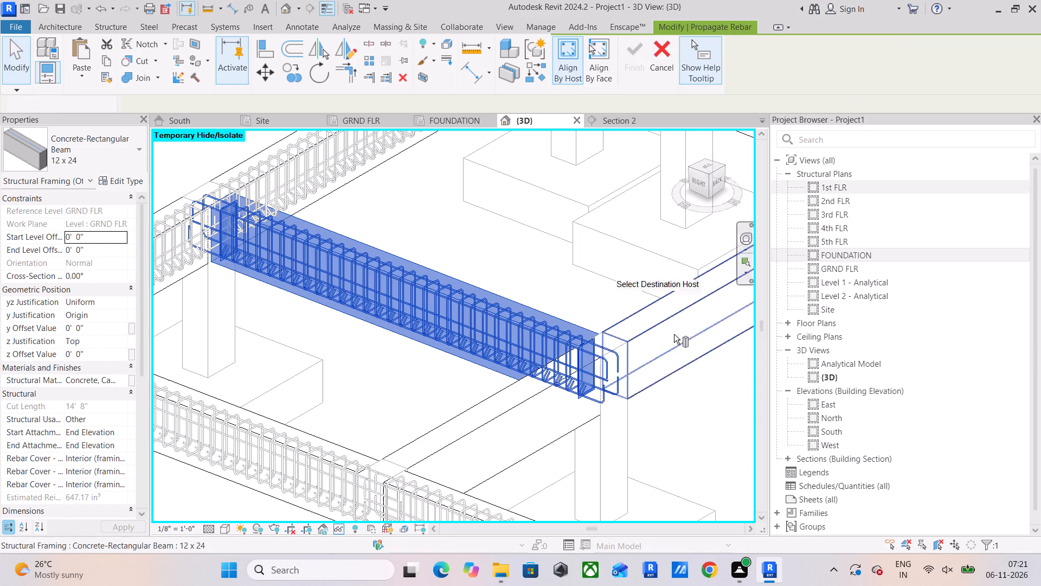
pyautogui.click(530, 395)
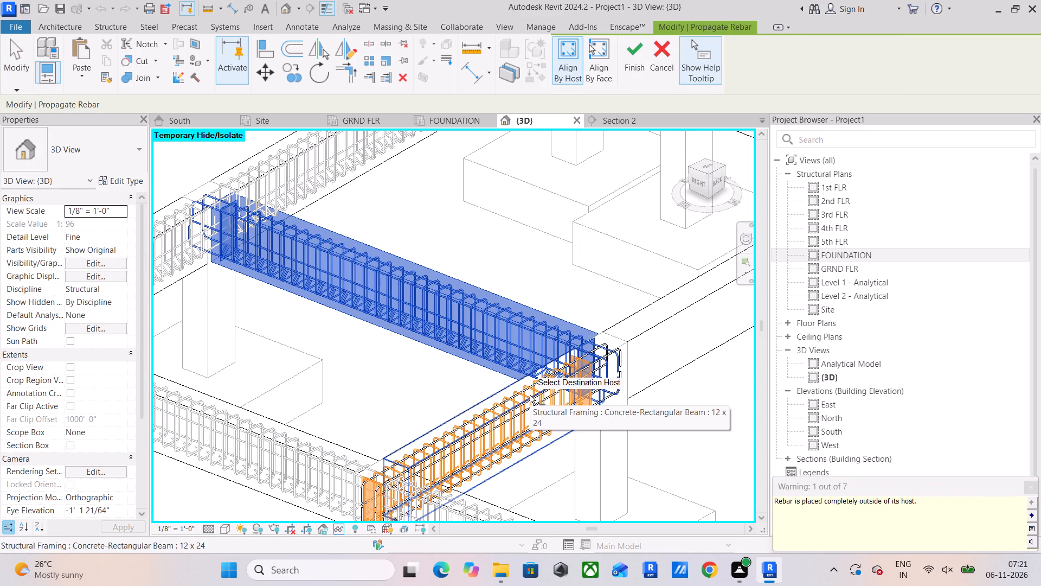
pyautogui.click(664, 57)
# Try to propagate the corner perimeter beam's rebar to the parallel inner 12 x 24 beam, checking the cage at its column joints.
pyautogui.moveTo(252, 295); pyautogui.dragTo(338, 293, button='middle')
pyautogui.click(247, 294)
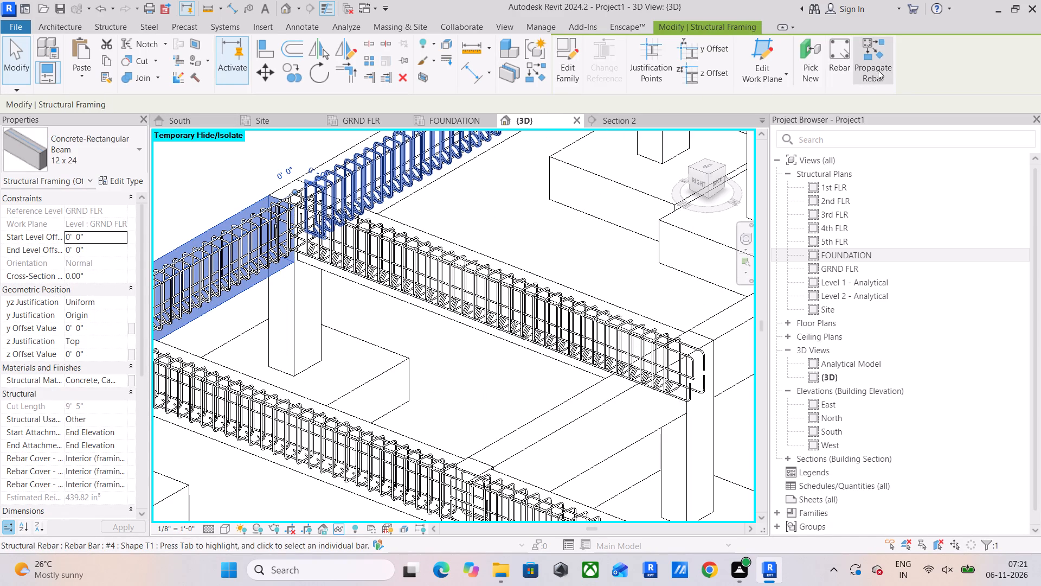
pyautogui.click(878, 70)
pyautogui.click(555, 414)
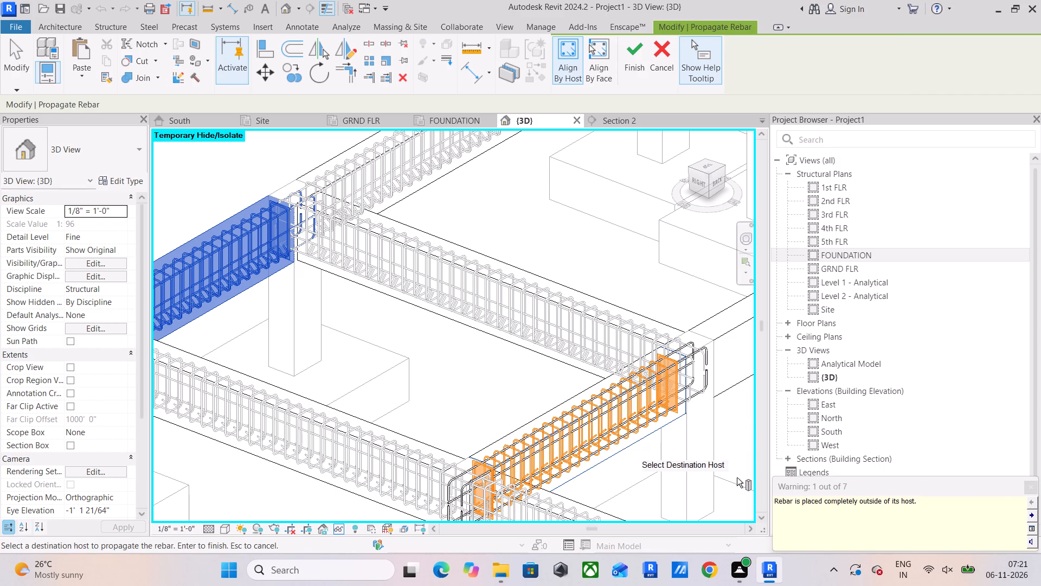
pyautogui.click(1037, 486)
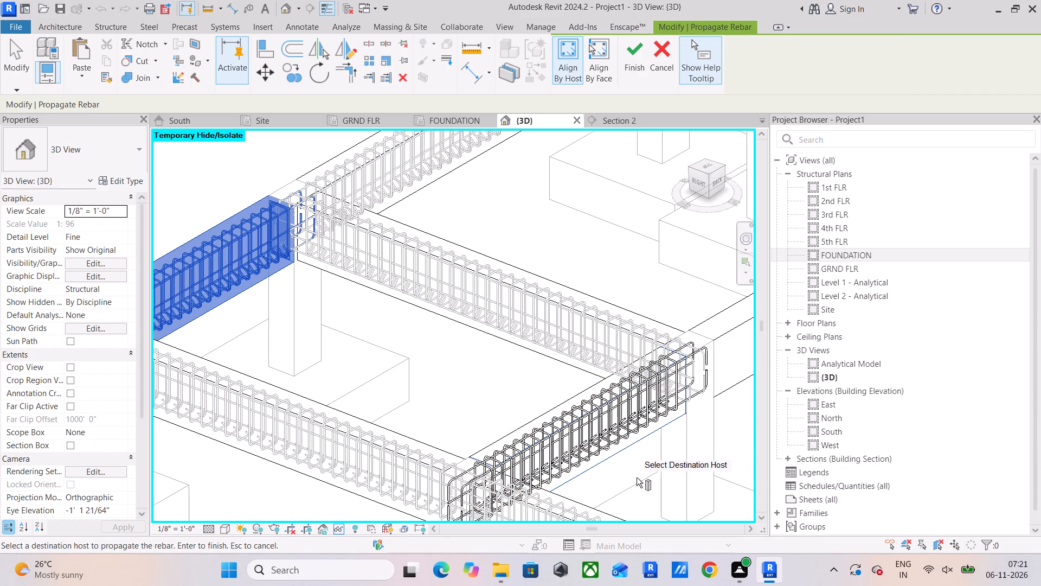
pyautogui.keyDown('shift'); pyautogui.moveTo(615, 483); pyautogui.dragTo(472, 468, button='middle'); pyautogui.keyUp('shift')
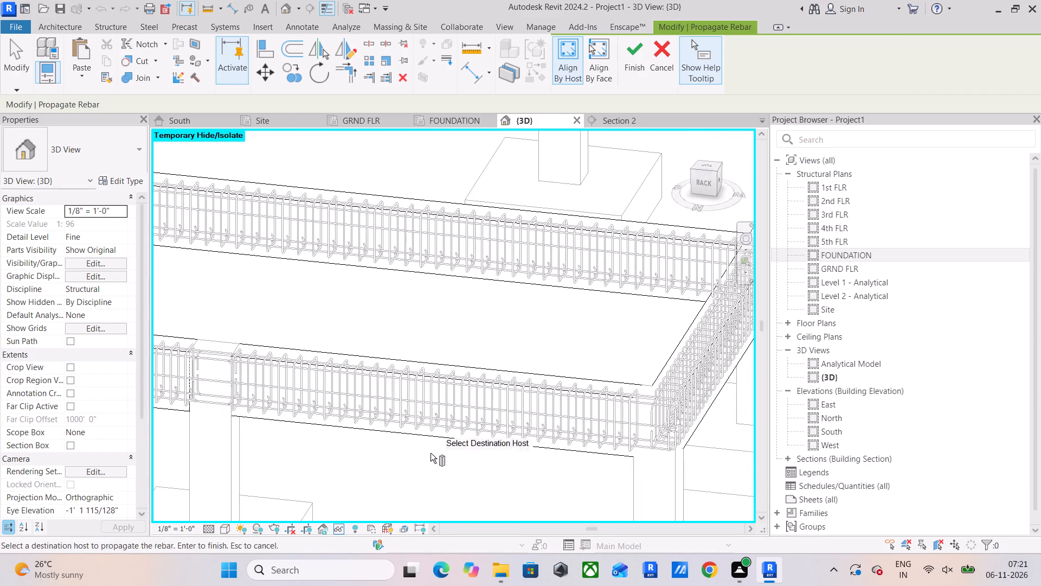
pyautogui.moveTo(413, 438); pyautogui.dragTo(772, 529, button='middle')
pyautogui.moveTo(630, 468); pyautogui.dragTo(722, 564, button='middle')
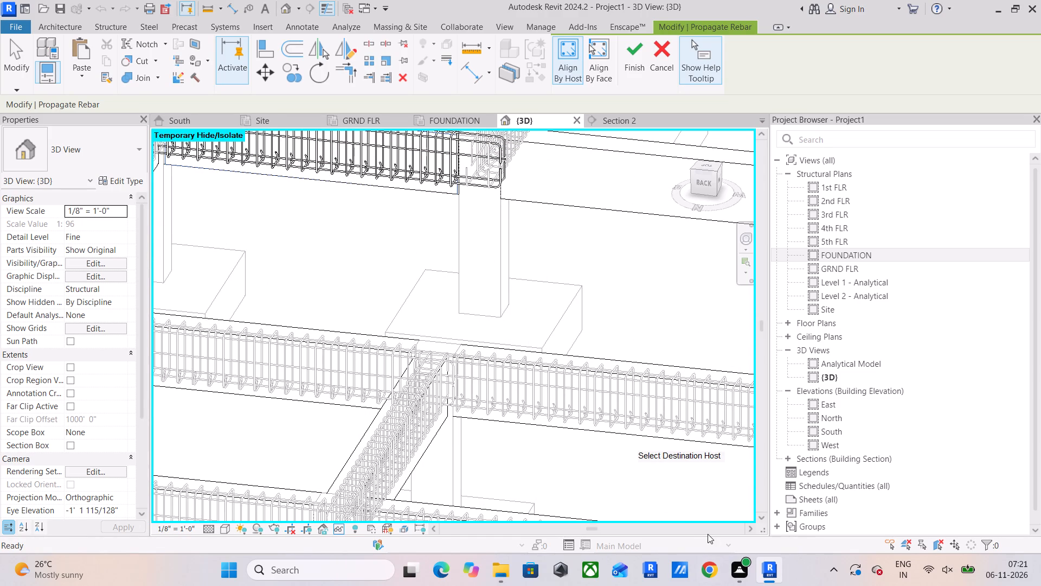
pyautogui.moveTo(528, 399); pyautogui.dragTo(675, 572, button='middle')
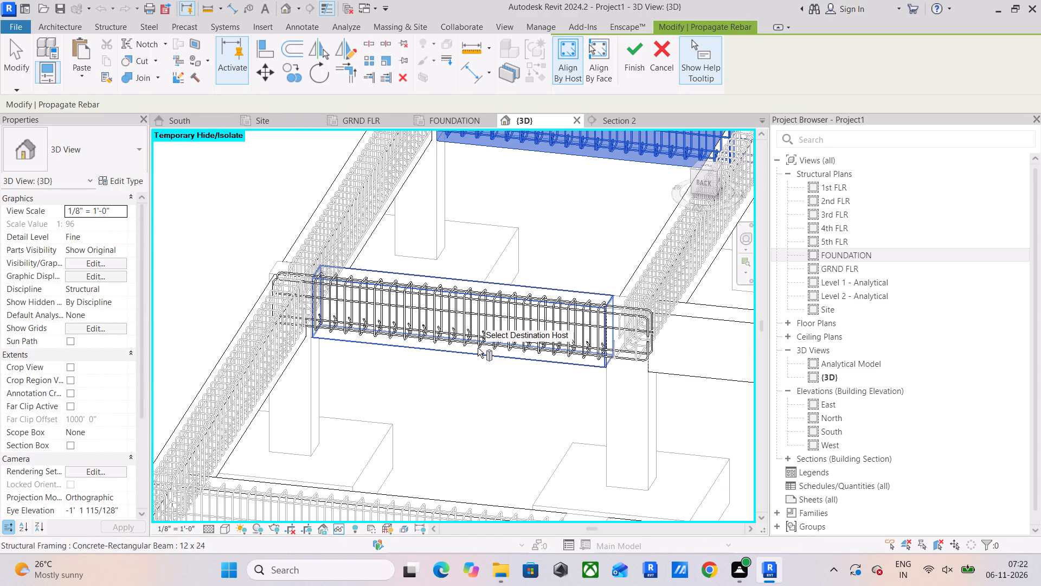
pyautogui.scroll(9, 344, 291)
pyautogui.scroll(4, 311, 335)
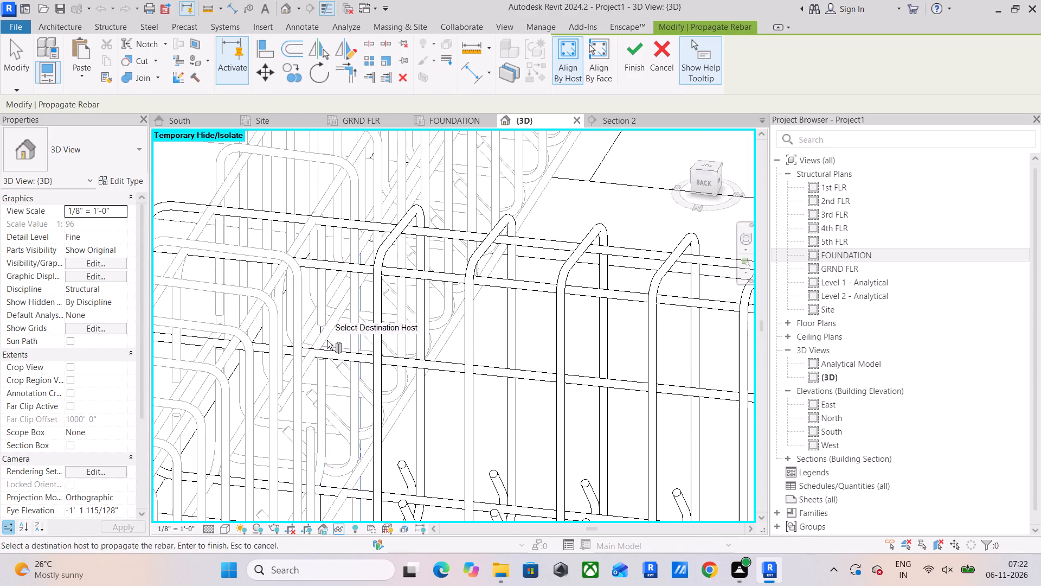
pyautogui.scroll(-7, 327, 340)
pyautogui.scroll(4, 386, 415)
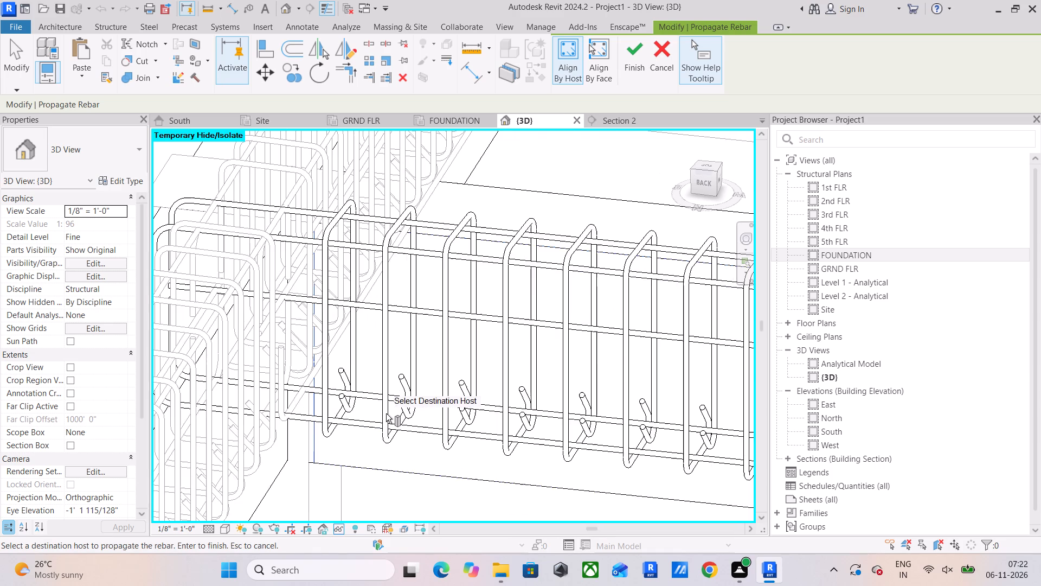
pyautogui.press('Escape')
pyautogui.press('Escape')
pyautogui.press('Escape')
# Look over the whole foundation frame for 12 x 24 beams still without rebar.
pyautogui.scroll(-2, 385, 413)
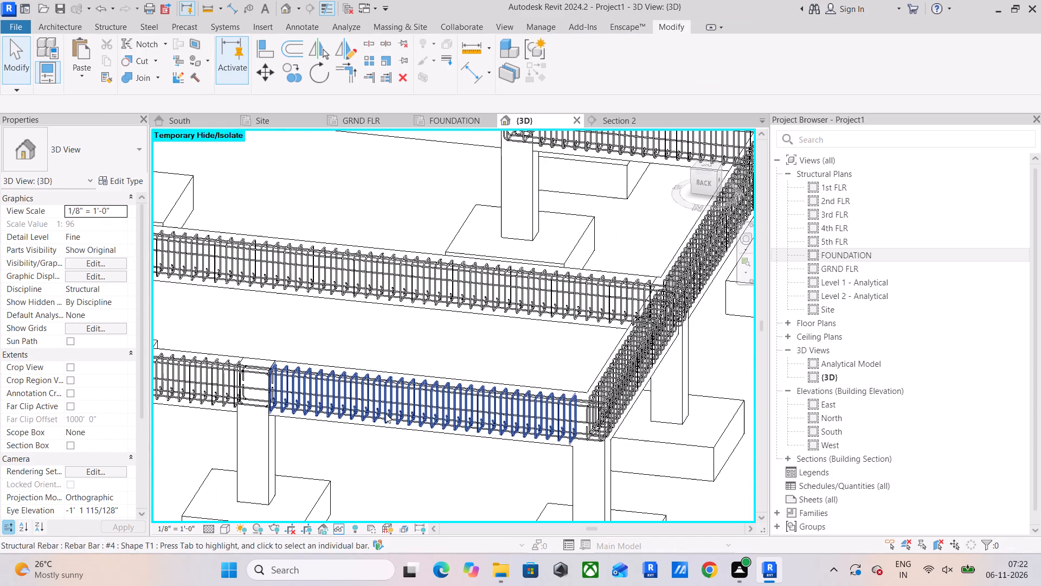
pyautogui.moveTo(385, 413); pyautogui.dragTo(627, 494, button='middle')
pyautogui.scroll(-6, 595, 467)
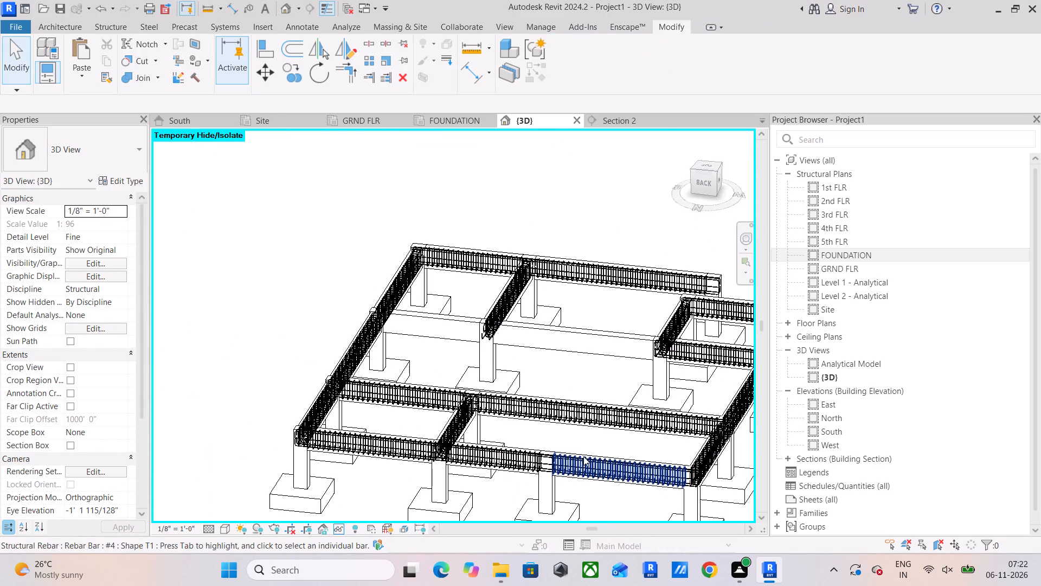
pyautogui.moveTo(583, 456); pyautogui.dragTo(457, 467, button='middle')
pyautogui.moveTo(543, 420); pyautogui.dragTo(556, 494, button='middle')
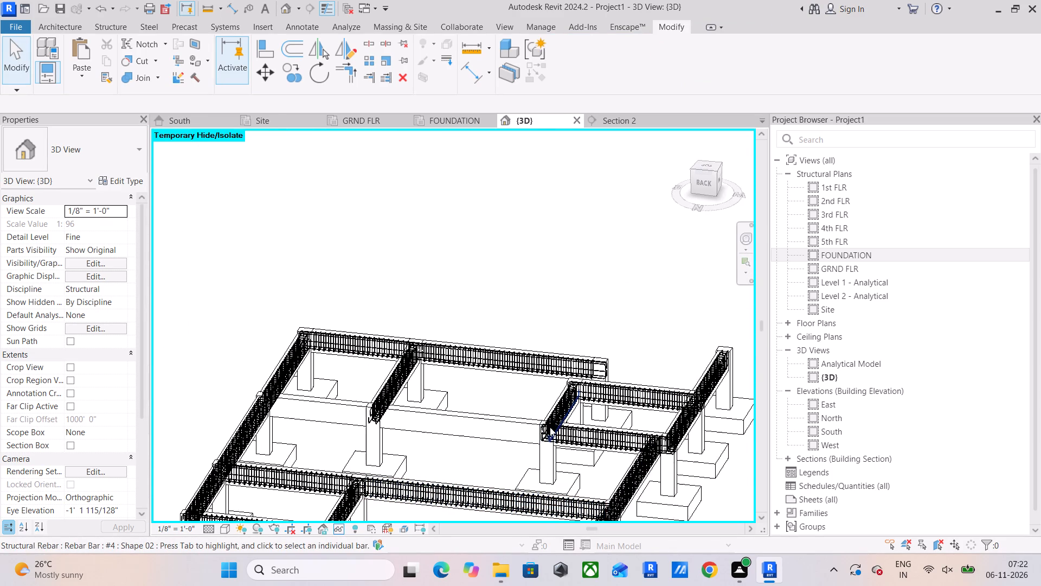
pyautogui.scroll(4, 550, 426)
pyautogui.scroll(-6, 550, 426)
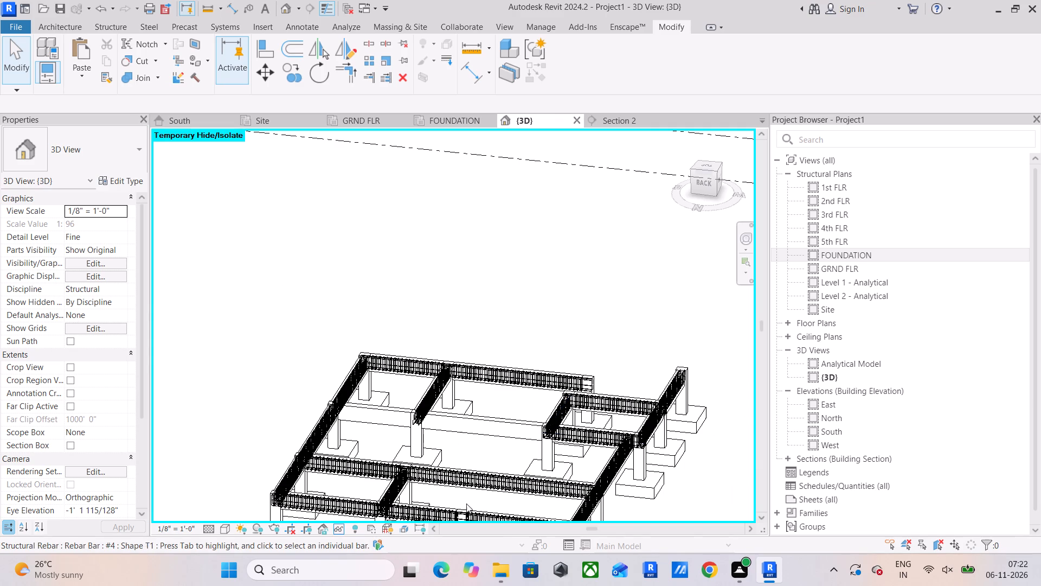
pyautogui.moveTo(467, 488); pyautogui.dragTo(469, 353, button='middle')
pyautogui.scroll(9, 380, 351)
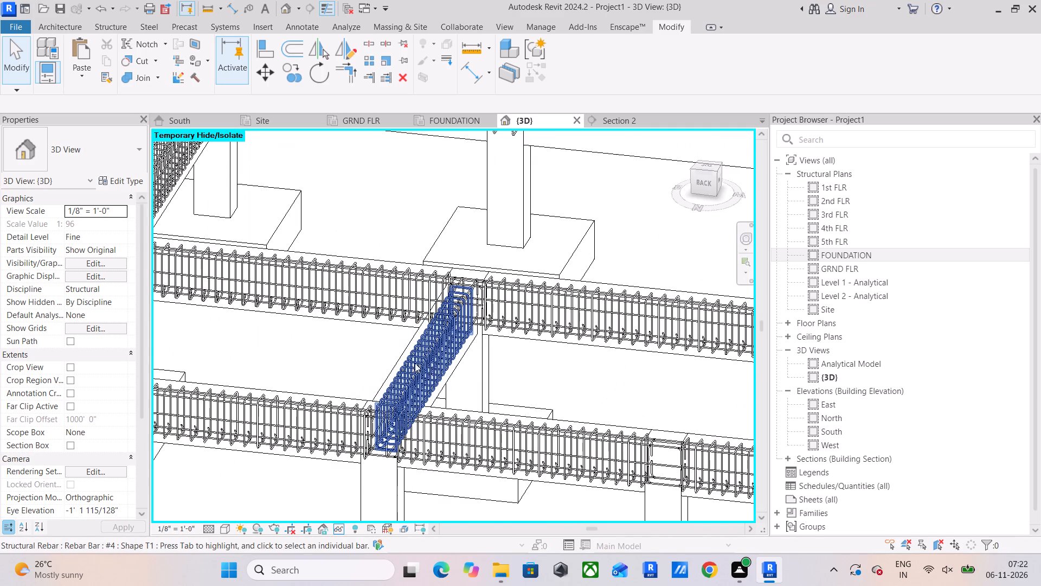
# Examine the short cross beams' cages and their column joints from the left and front sides of the foundation frame.
pyautogui.keyDown('shift'); pyautogui.moveTo(487, 372); pyautogui.dragTo(379, 370, button='middle'); pyautogui.keyUp('shift')
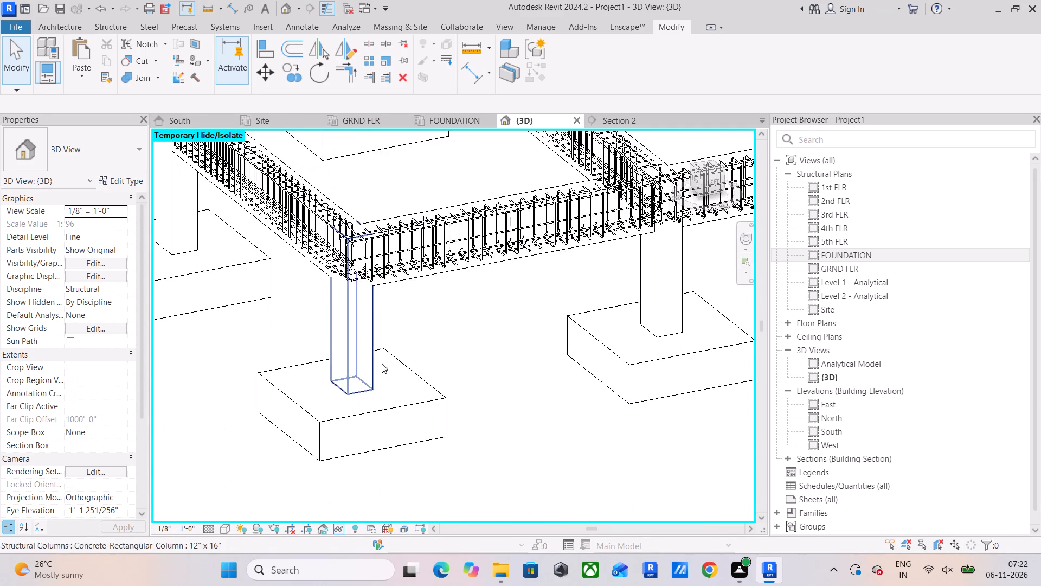
pyautogui.moveTo(381, 370); pyautogui.dragTo(462, 581, button='middle')
pyautogui.moveTo(464, 462); pyautogui.dragTo(514, 585, button='middle')
pyautogui.moveTo(498, 506); pyautogui.dragTo(522, 538, button='middle')
pyautogui.scroll(4, 426, 358)
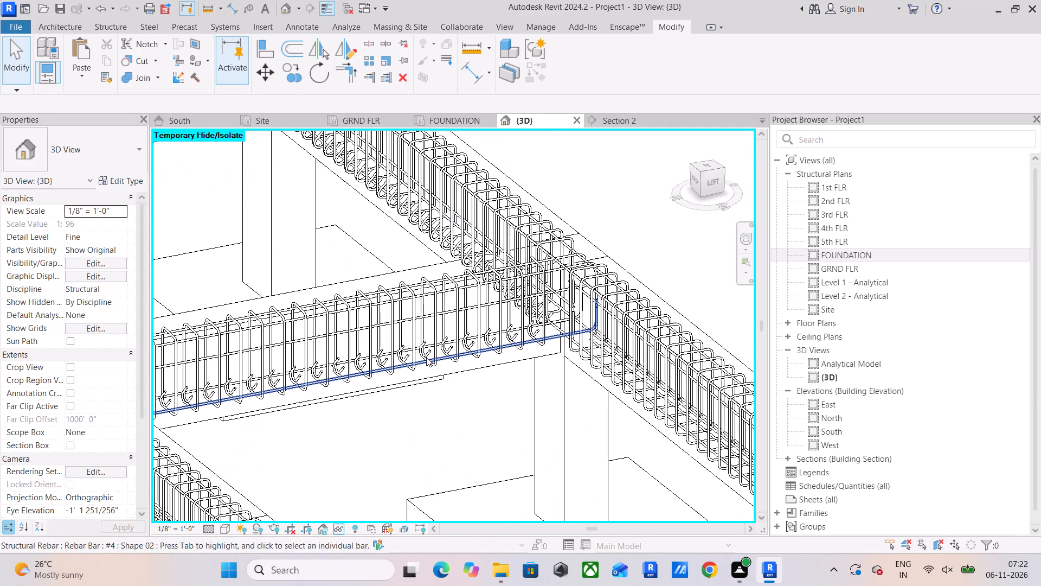
pyautogui.moveTo(451, 386); pyautogui.dragTo(572, 371, button='middle')
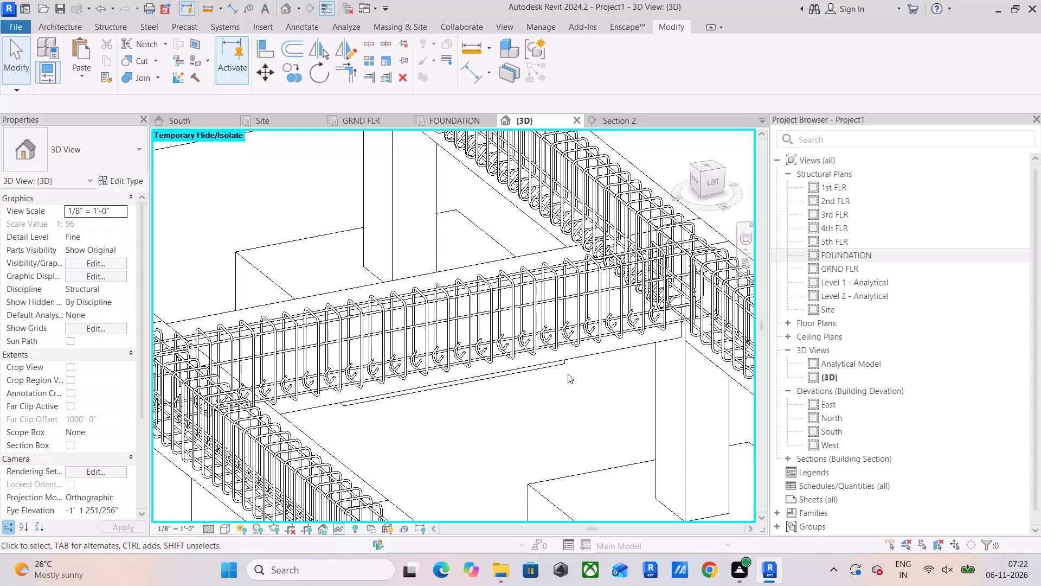
pyautogui.keyDown('shift'); pyautogui.moveTo(549, 385); pyautogui.dragTo(485, 382, button='middle'); pyautogui.keyUp('shift')
pyautogui.keyDown('shift'); pyautogui.moveTo(557, 387); pyautogui.dragTo(513, 383, button='middle'); pyautogui.keyUp('shift')
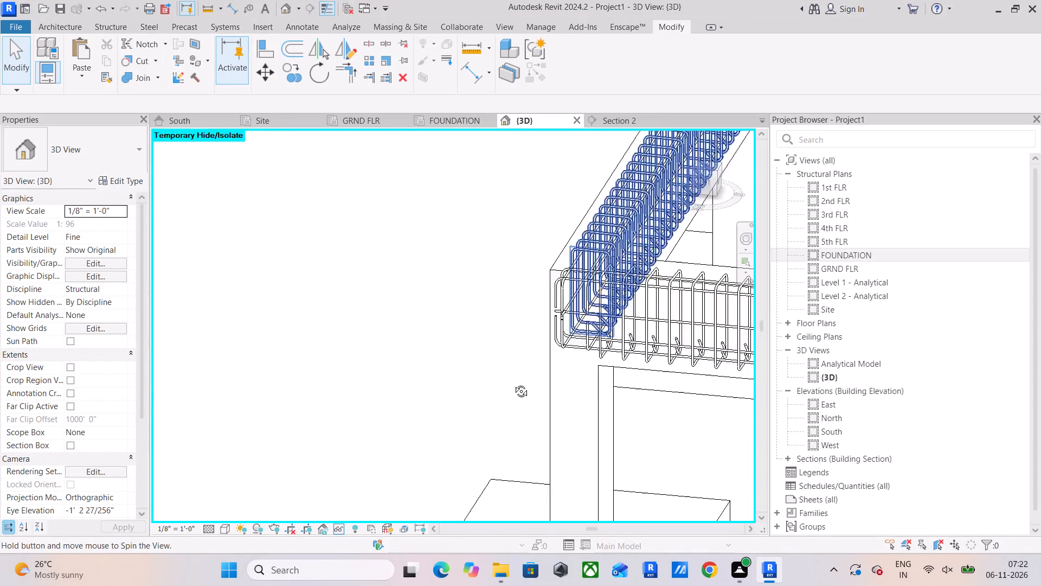
pyautogui.keyDown('shift'); pyautogui.moveTo(513, 383); pyautogui.dragTo(454, 349, button='middle'); pyautogui.keyUp('shift')
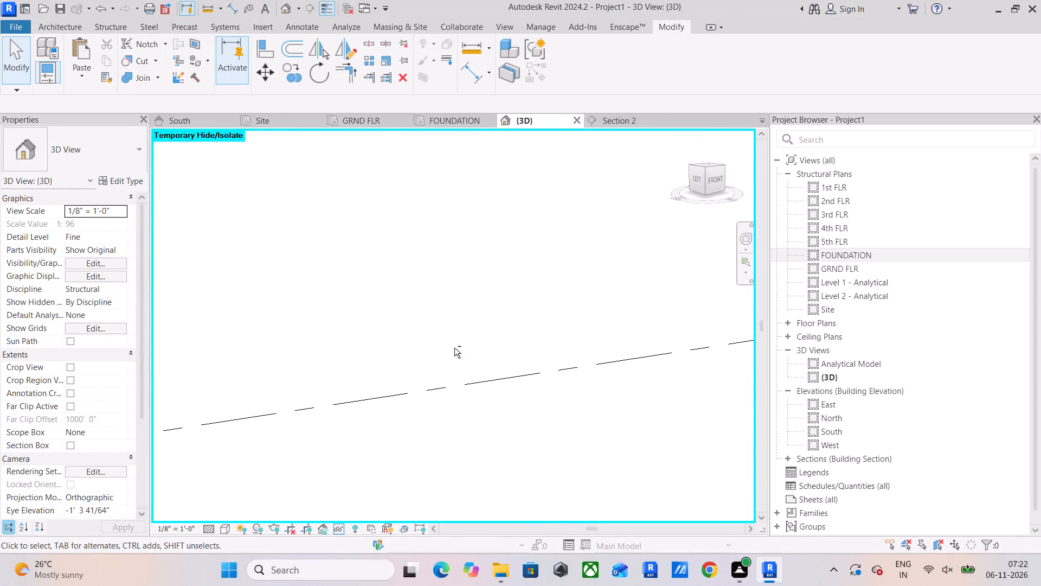
pyautogui.moveTo(509, 434); pyautogui.dragTo(473, 560, button='middle')
pyautogui.scroll(-3, 477, 425)
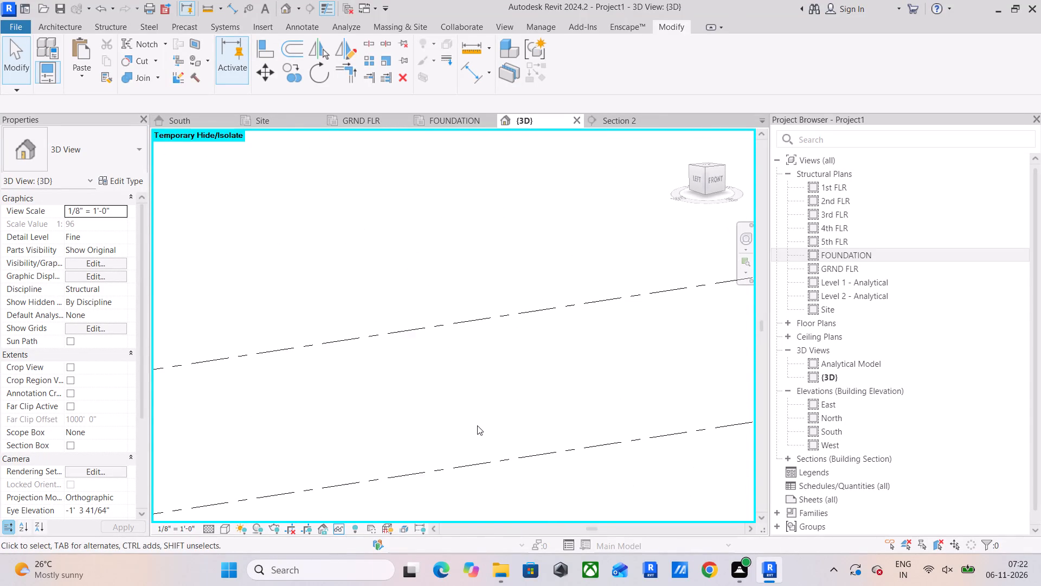
pyautogui.scroll(-11, 477, 425)
pyautogui.moveTo(501, 432); pyautogui.dragTo(387, 525, button='middle')
pyautogui.keyDown('shift'); pyautogui.moveTo(460, 498); pyautogui.dragTo(489, 520, button='middle'); pyautogui.keyUp('shift')
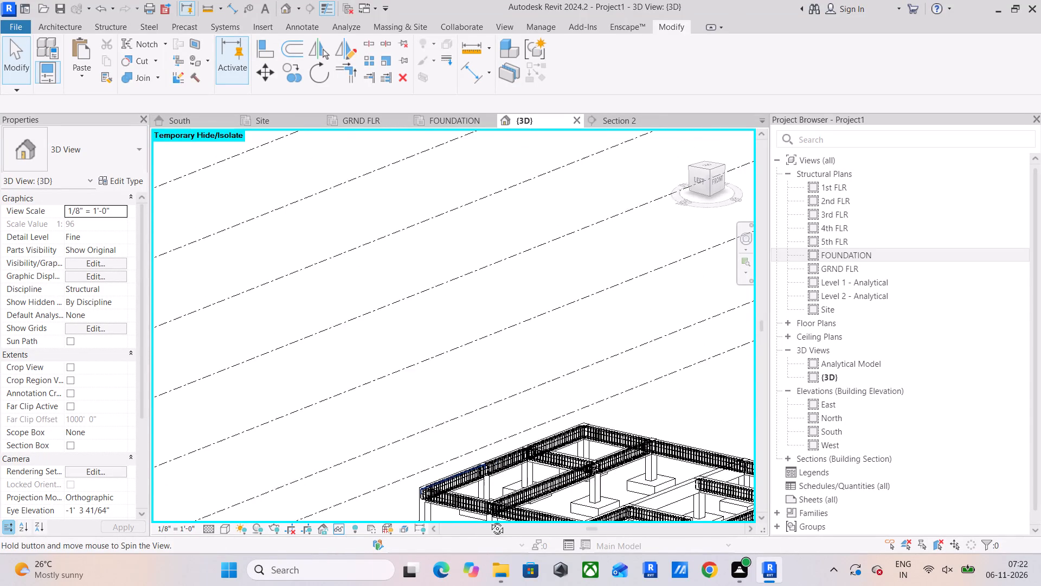
pyautogui.keyDown('shift'); pyautogui.moveTo(489, 520); pyautogui.dragTo(496, 520, button='middle'); pyautogui.keyUp('shift')
pyautogui.moveTo(510, 506); pyautogui.dragTo(444, 381, button='middle')
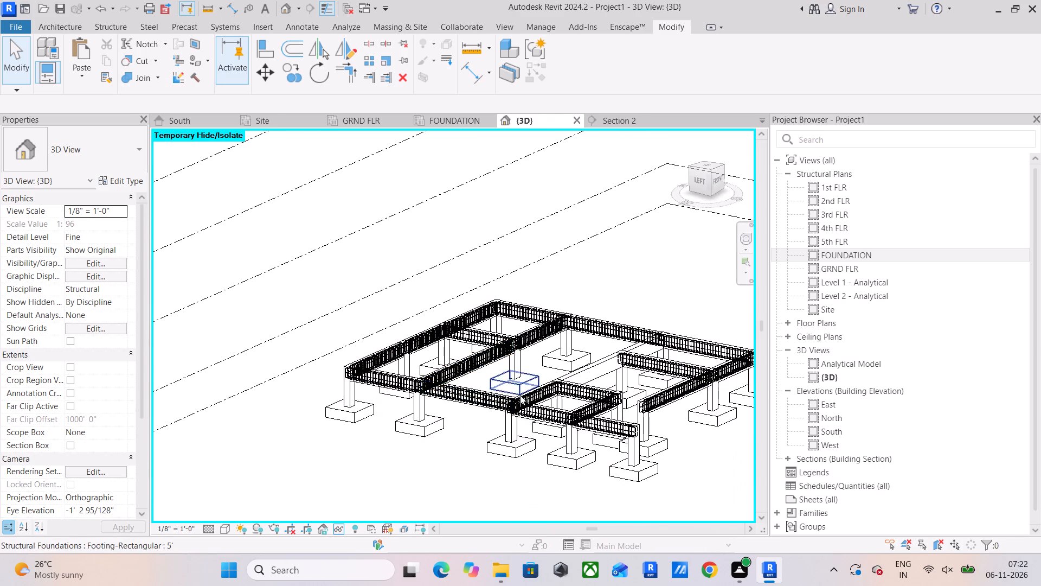
pyautogui.scroll(15, 535, 404)
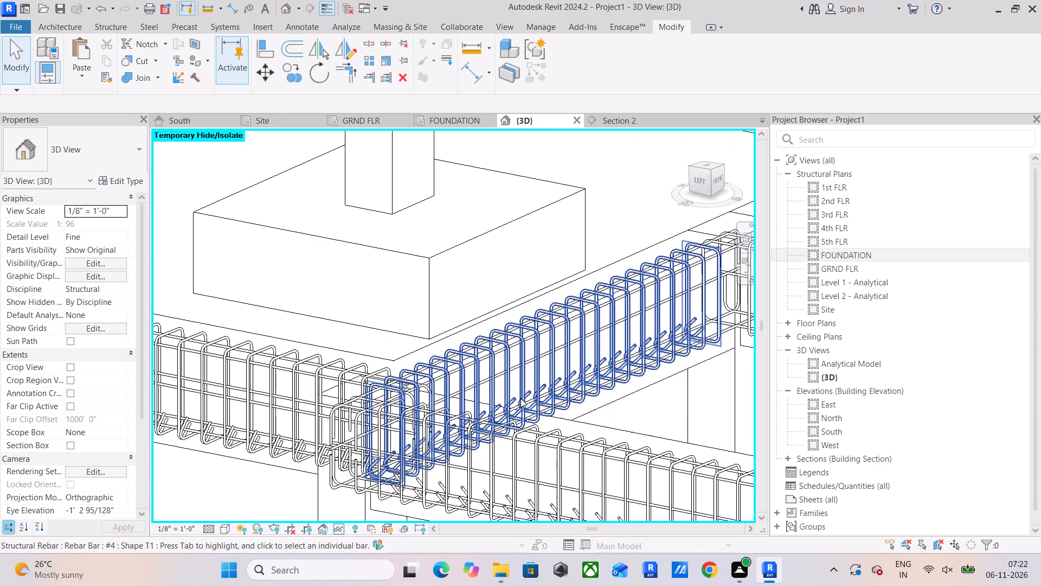
# Examine the beam cages and their column joints around the foundation frame from the front and right sides.
pyautogui.moveTo(503, 409); pyautogui.dragTo(421, 449, button='middle')
pyautogui.keyDown('shift'); pyautogui.moveTo(454, 423); pyautogui.dragTo(368, 425, button='middle'); pyautogui.keyUp('shift')
pyautogui.moveTo(486, 445); pyautogui.dragTo(116, 493, button='middle')
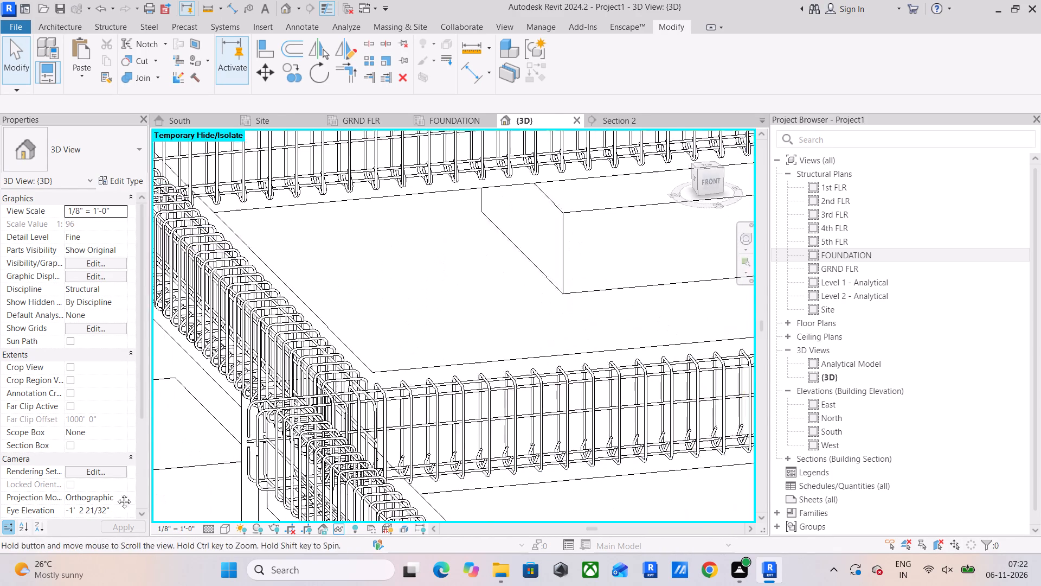
pyautogui.moveTo(116, 493); pyautogui.dragTo(118, 492, button='middle')
pyautogui.scroll(-3, 441, 442)
pyautogui.moveTo(511, 444); pyautogui.dragTo(403, 487, button='middle')
pyautogui.keyDown('shift'); pyautogui.moveTo(480, 465); pyautogui.dragTo(385, 507, button='middle'); pyautogui.keyUp('shift')
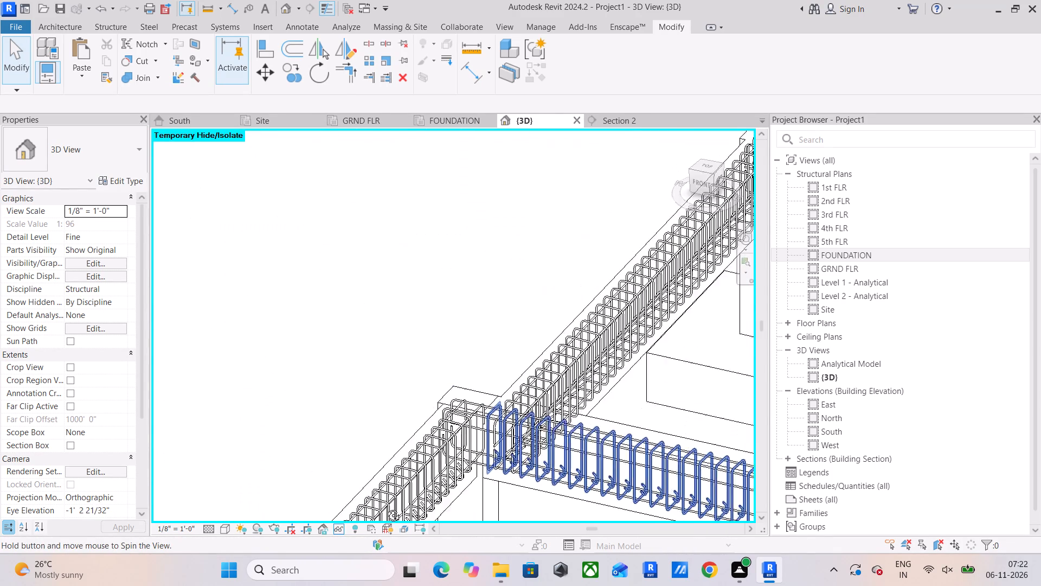
pyautogui.keyDown('shift'); pyautogui.moveTo(385, 507); pyautogui.dragTo(382, 513, button='middle'); pyautogui.keyUp('shift')
pyautogui.scroll(4, 517, 388)
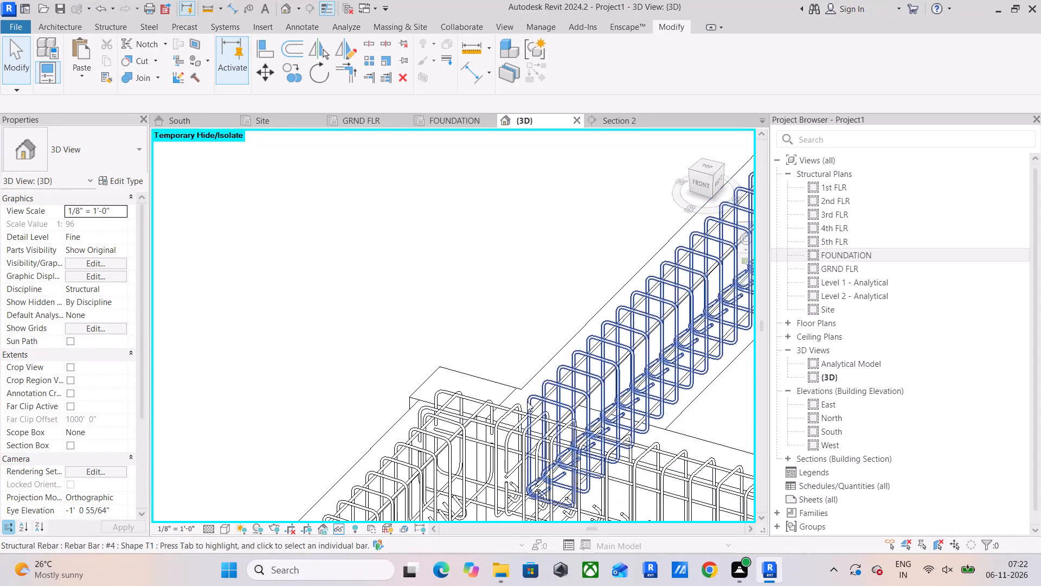
pyautogui.keyDown('shift'); pyautogui.moveTo(533, 428); pyautogui.dragTo(457, 365, button='middle'); pyautogui.keyUp('shift')
pyautogui.moveTo(530, 428); pyautogui.dragTo(499, 244, button='middle')
pyautogui.scroll(-3, 540, 417)
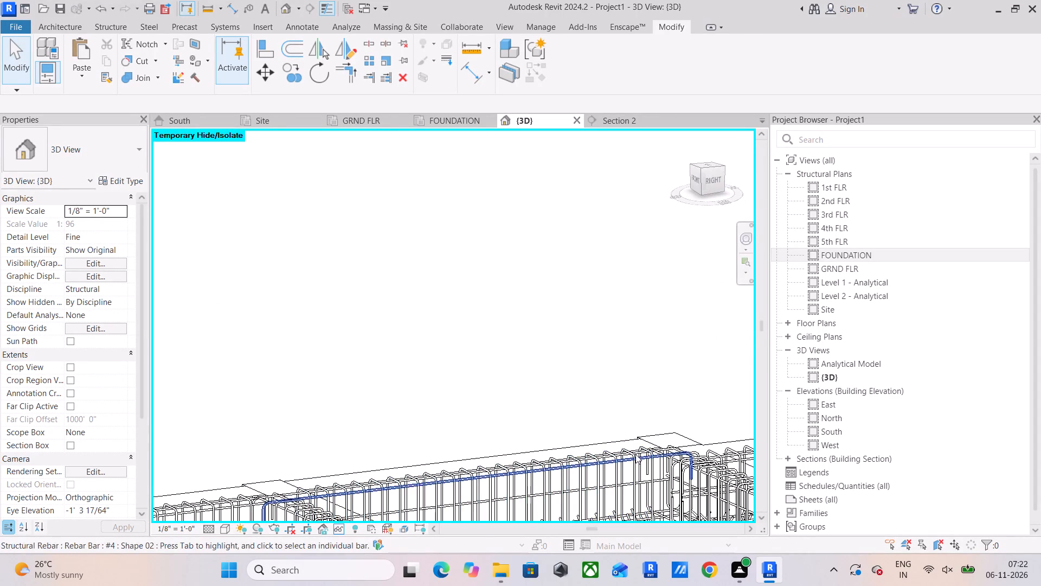
pyautogui.moveTo(635, 454); pyautogui.dragTo(510, 354, button='middle')
pyautogui.scroll(4, 609, 403)
pyautogui.scroll(-2, 487, 355)
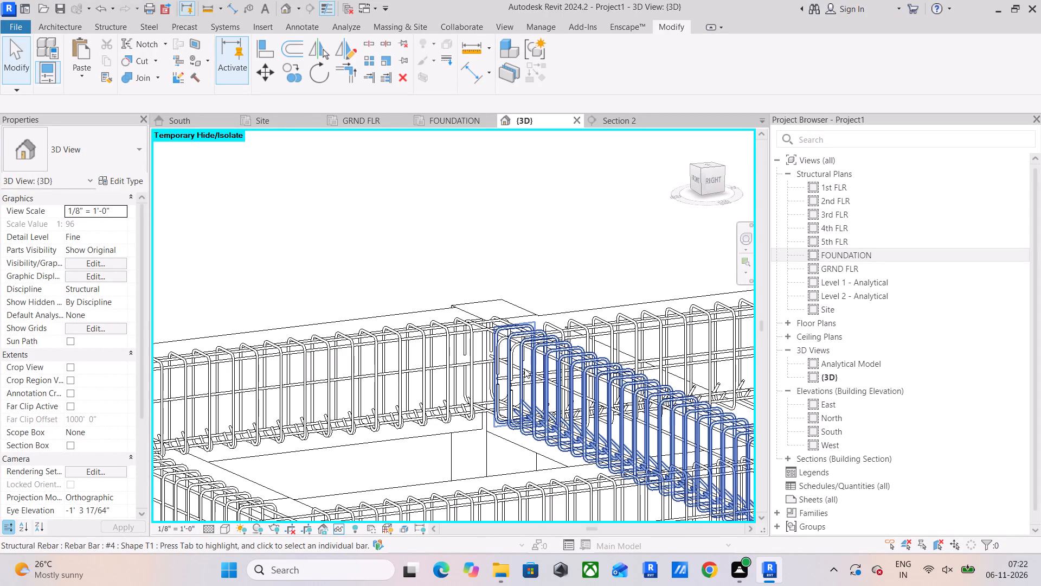
# Inspect the stirrup set and the straight and hooked longitudinal bars of the short cross beam at the column joint.
pyautogui.click(530, 374)
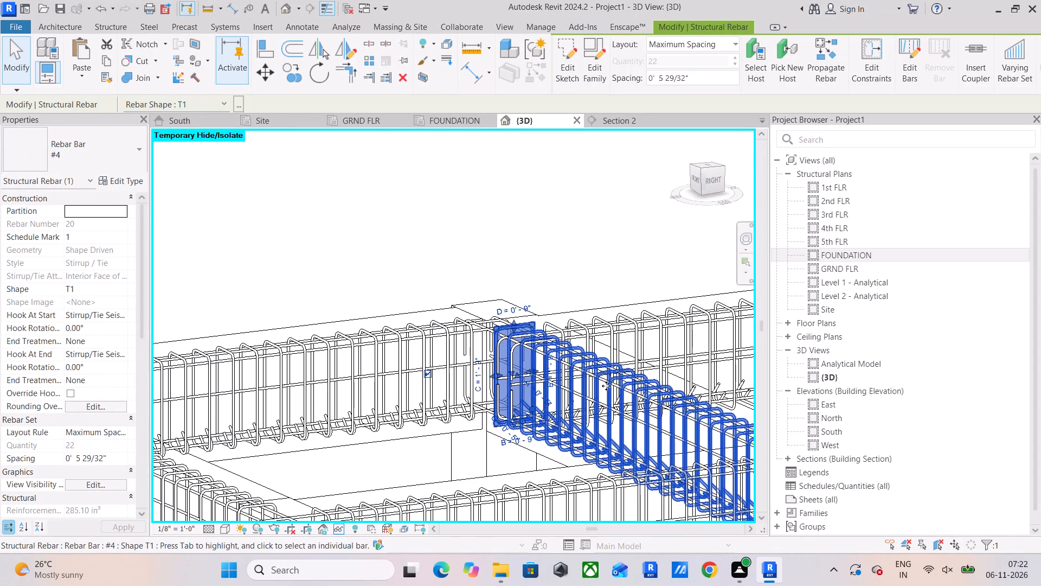
pyautogui.scroll(4, 603, 394)
pyautogui.press('Escape')
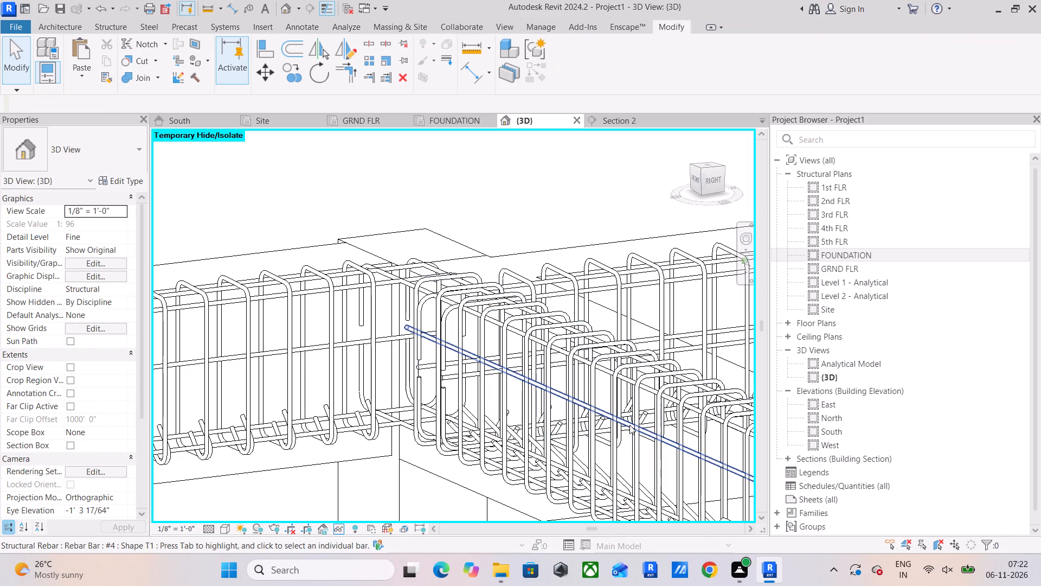
pyautogui.click(627, 422)
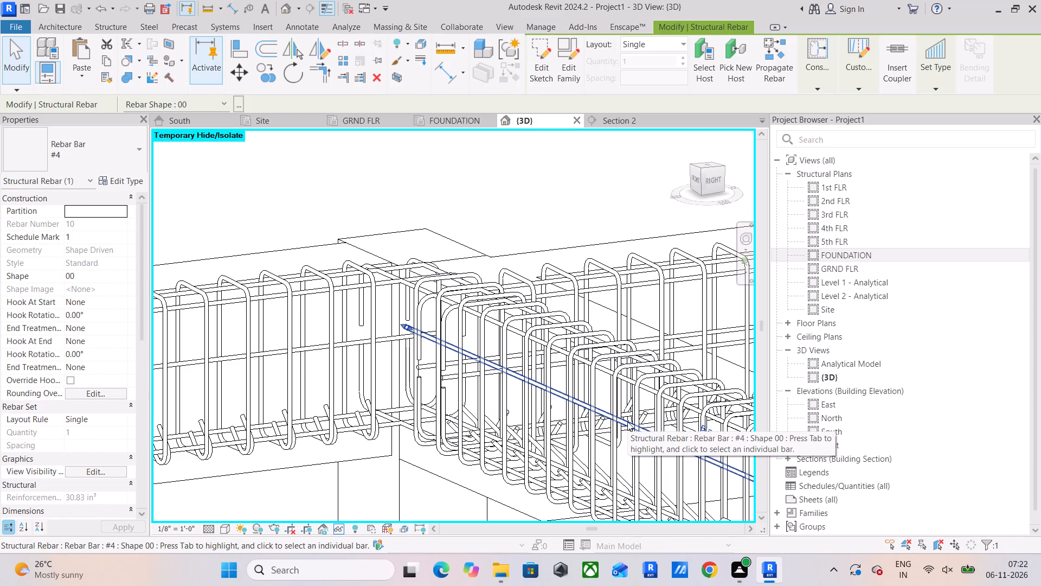
pyautogui.moveTo(627, 422); pyautogui.dragTo(510, 340, button='middle')
pyautogui.scroll(3, 555, 345)
pyautogui.click(548, 303)
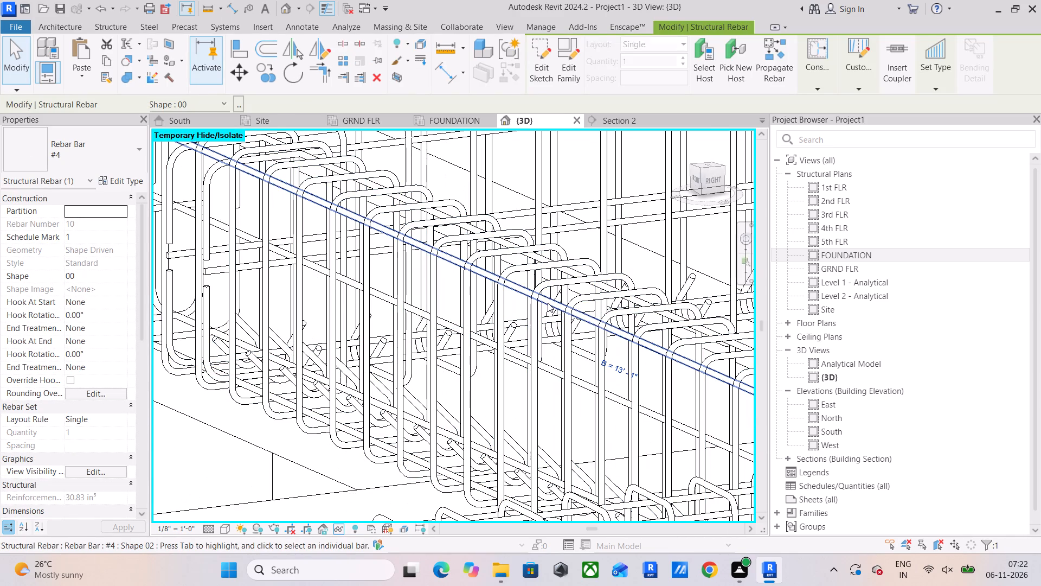
pyautogui.scroll(-8, 592, 369)
pyautogui.moveTo(584, 381); pyautogui.dragTo(603, 323, button='middle')
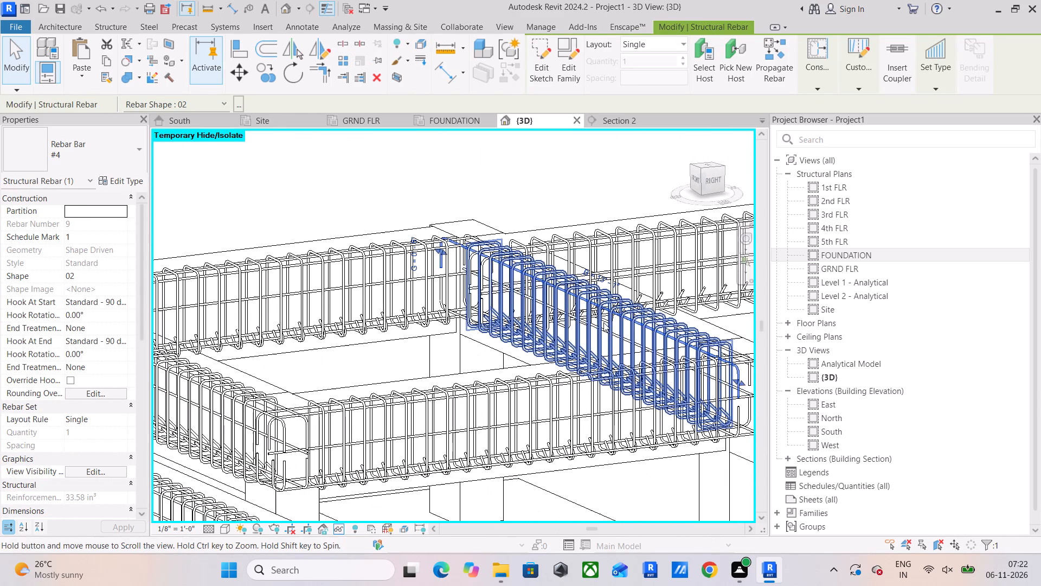
pyautogui.press('Escape')
pyautogui.press('Escape')
pyautogui.press('Escape')
pyautogui.scroll(-4, 557, 412)
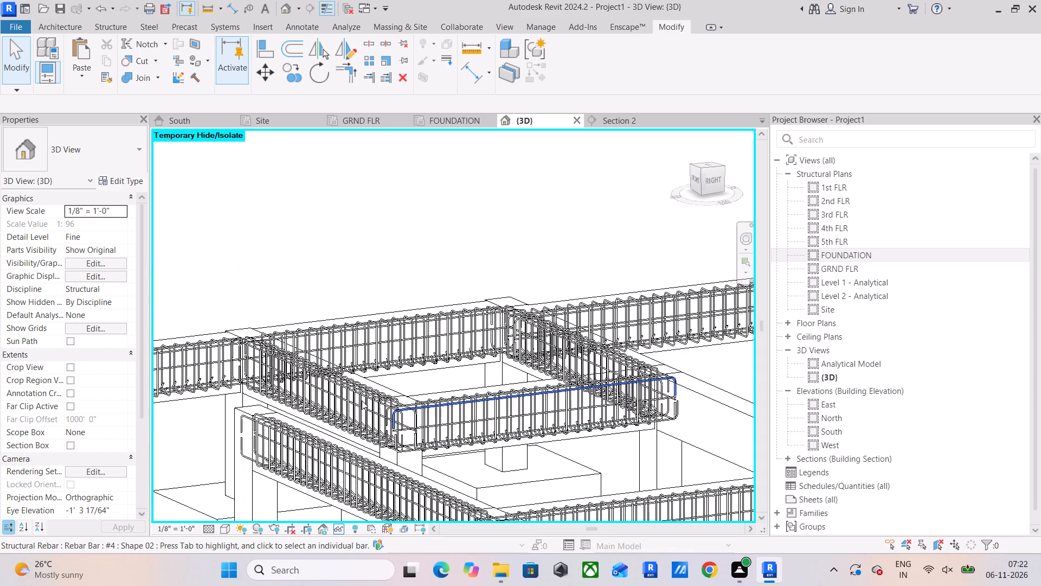
# Inspect the stirrup set and longitudinal bars of the parallel short cross beam on the other side of the bay.
pyautogui.scroll(4, 295, 368)
pyautogui.click(295, 368)
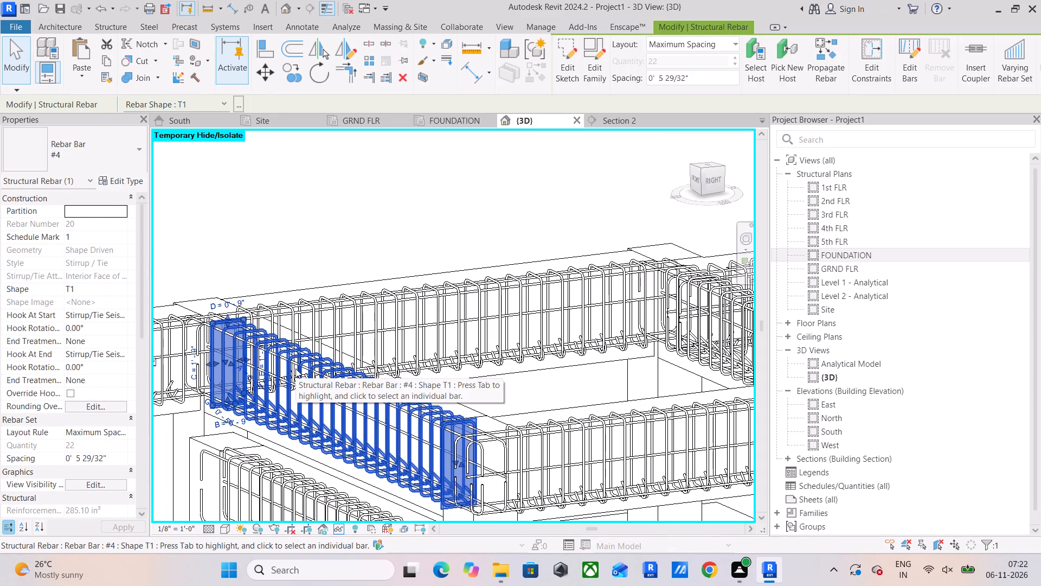
pyautogui.scroll(5, 295, 368)
pyautogui.scroll(4, 358, 391)
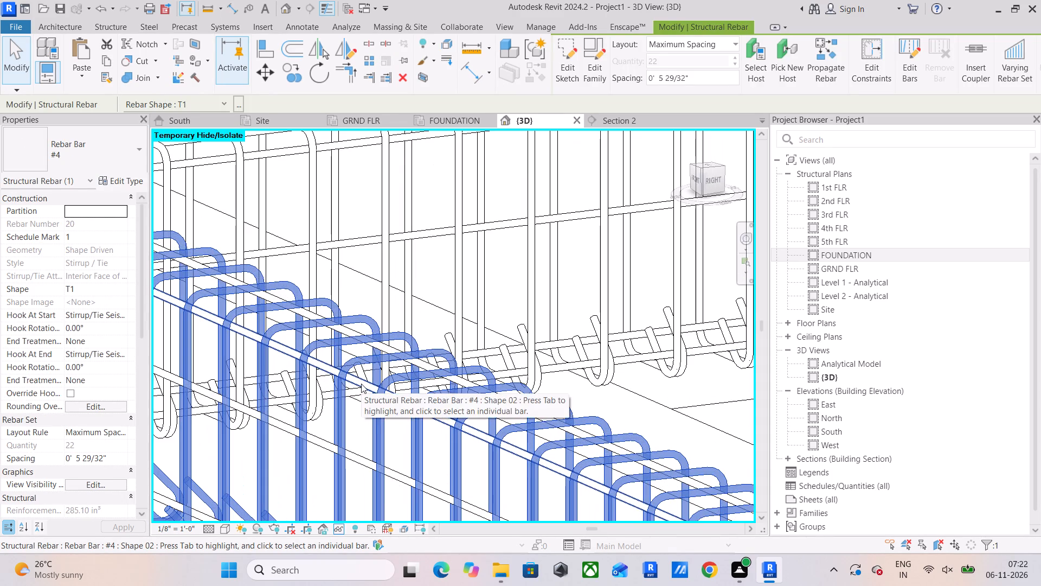
pyautogui.click(361, 384)
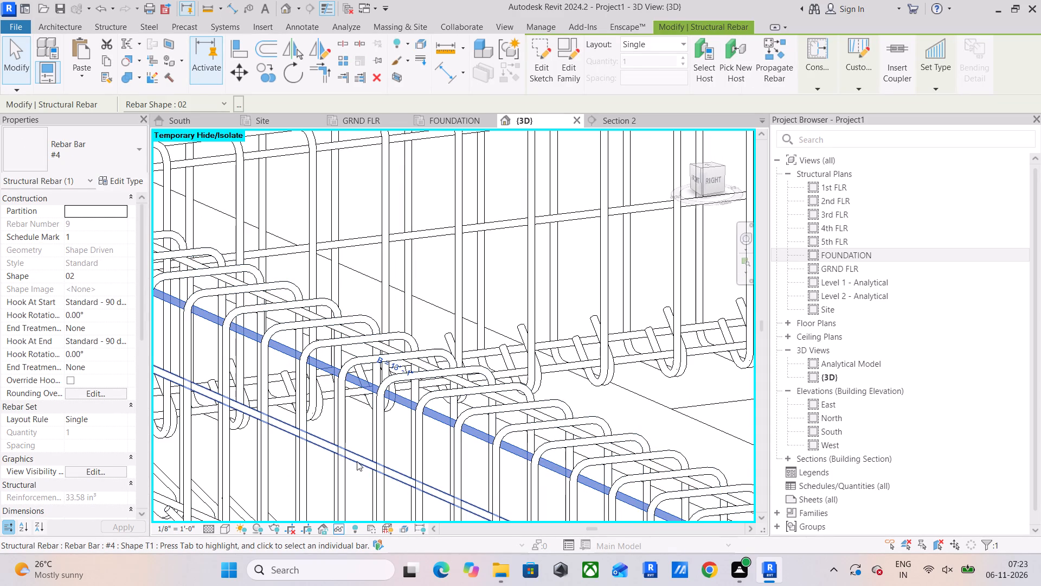
pyautogui.click(357, 461)
pyautogui.scroll(-15, 358, 458)
pyautogui.moveTo(391, 447); pyautogui.dragTo(381, 343, button='middle')
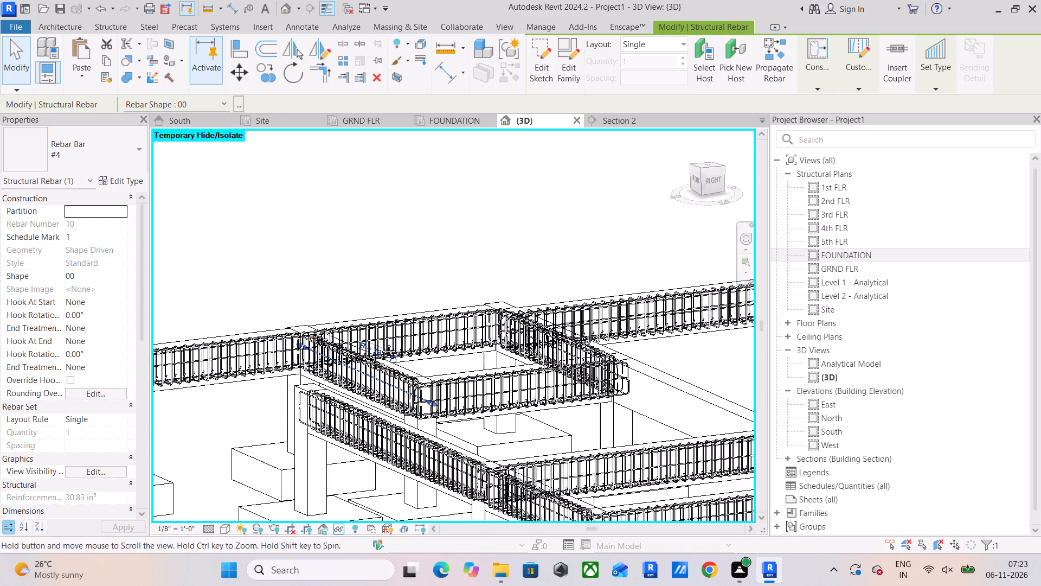
pyautogui.moveTo(381, 343); pyautogui.dragTo(381, 342, button='middle')
pyautogui.scroll(-7, 385, 355)
pyautogui.moveTo(447, 396); pyautogui.dragTo(271, 438, button='middle')
# Inspect the stirrups, side bar and top hooked bars of the inner beam framing into the long run.
pyautogui.scroll(6, 491, 426)
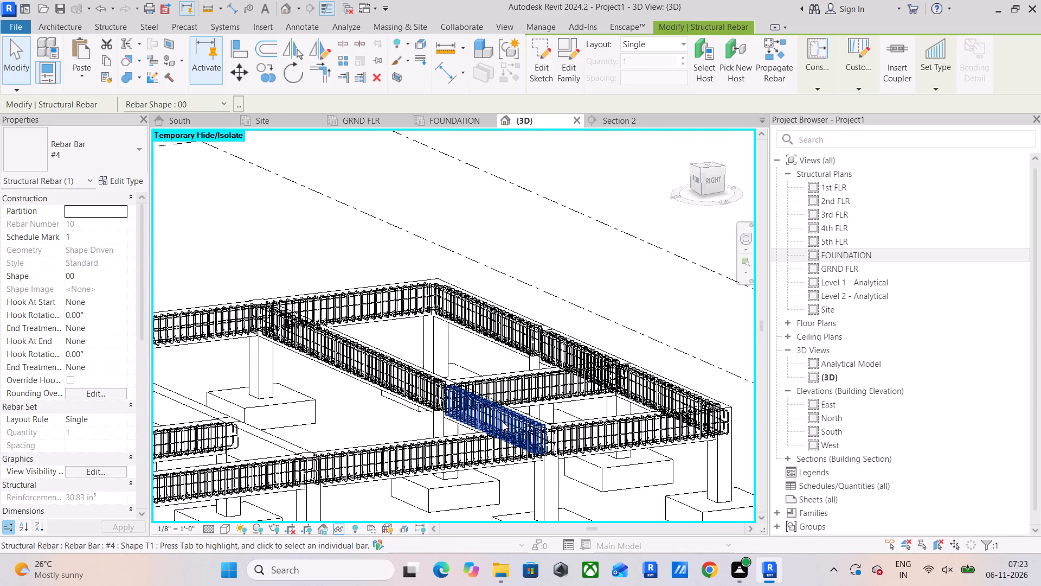
pyautogui.scroll(8, 503, 422)
pyautogui.click(497, 349)
pyautogui.moveTo(496, 354); pyautogui.dragTo(481, 383, button='middle')
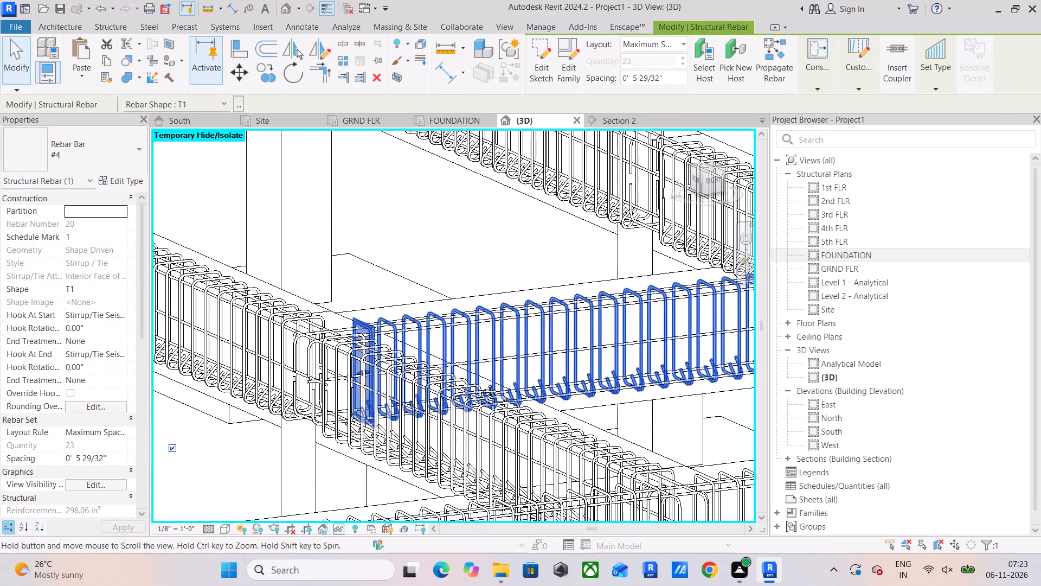
pyautogui.moveTo(481, 383); pyautogui.dragTo(467, 410, button='middle')
pyautogui.scroll(4, 474, 399)
pyautogui.click(488, 418)
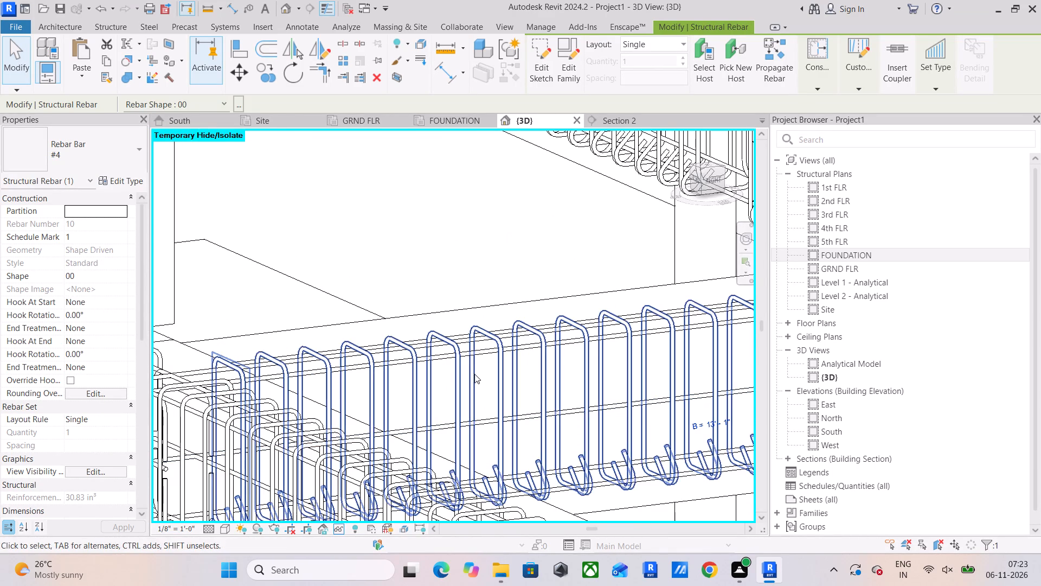
pyautogui.click(476, 351)
pyautogui.click(469, 338)
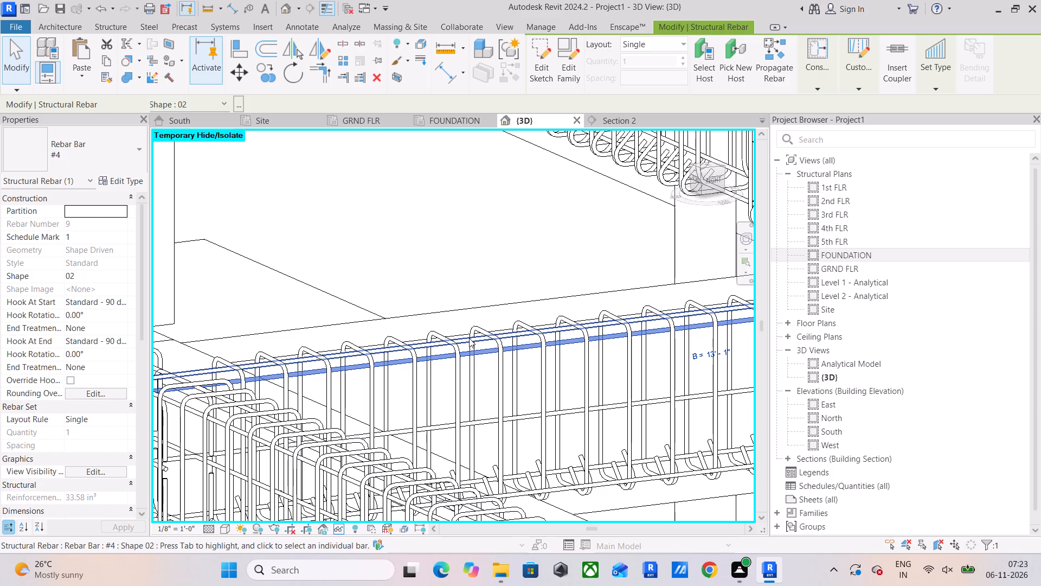
pyautogui.scroll(-3, 465, 364)
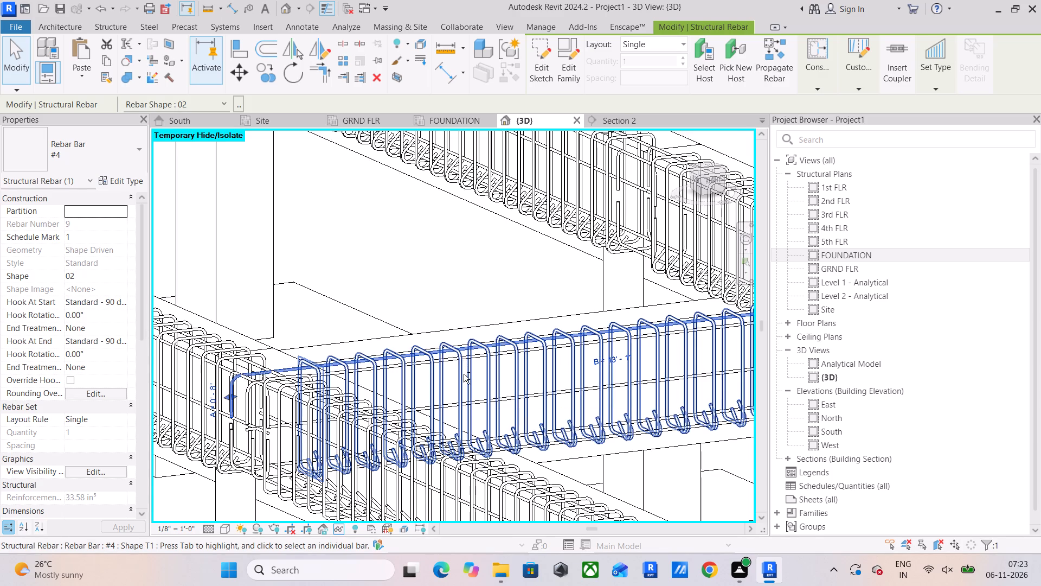
# Examine the inner beam from the front, and inspect the stirrup set of the beam at the frame's corner.
pyautogui.keyDown('shift'); pyautogui.moveTo(464, 375); pyautogui.dragTo(596, 413, button='middle'); pyautogui.keyUp('shift')
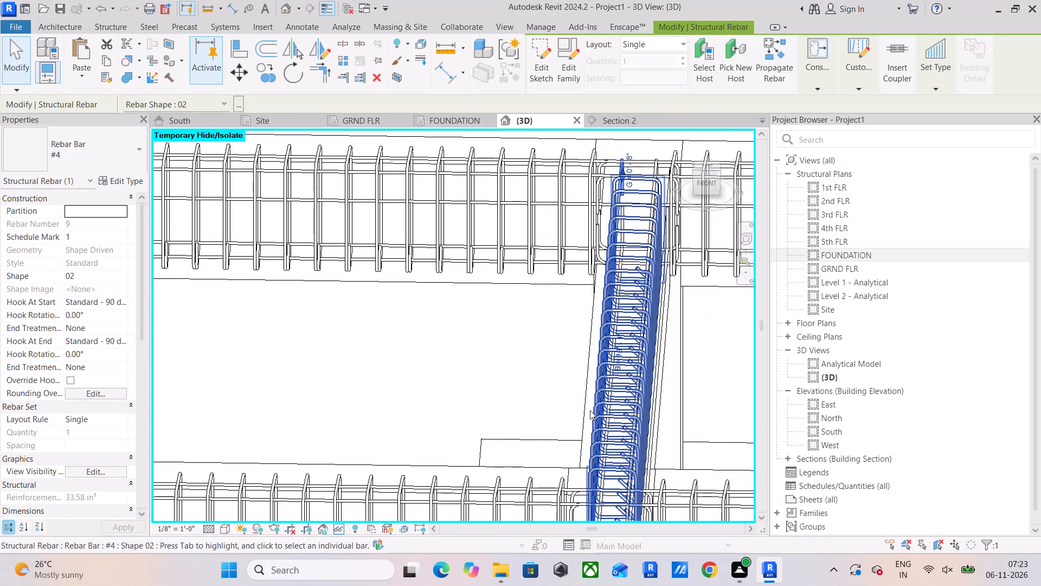
pyautogui.moveTo(588, 410); pyautogui.dragTo(236, 437, button='middle')
pyautogui.moveTo(447, 391); pyautogui.dragTo(183, 394, button='middle')
pyautogui.scroll(-5, 617, 434)
pyautogui.moveTo(634, 425); pyautogui.dragTo(454, 442, button='middle')
pyautogui.scroll(4, 574, 434)
pyautogui.click(575, 423)
pyautogui.scroll(-3, 500, 407)
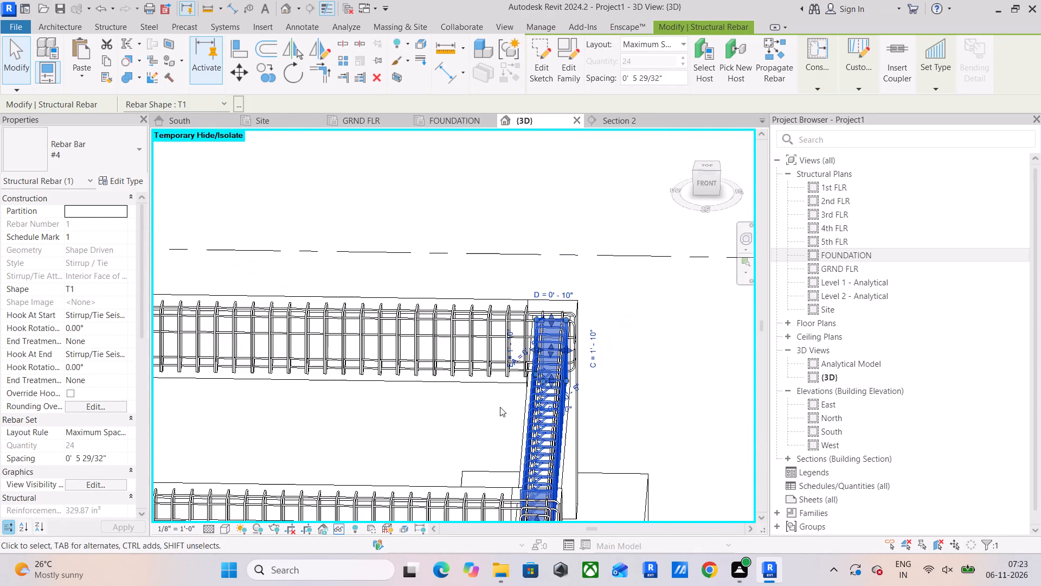
# Inspect the side bar and bottom hooked bars of the cross beam meeting the perimeter run from the left and front sides.
pyautogui.moveTo(500, 407); pyautogui.dragTo(744, 409, button='middle')
pyautogui.scroll(4, 351, 414)
pyautogui.keyDown('shift'); pyautogui.moveTo(345, 420); pyautogui.dragTo(444, 384, button='middle'); pyautogui.keyUp('shift')
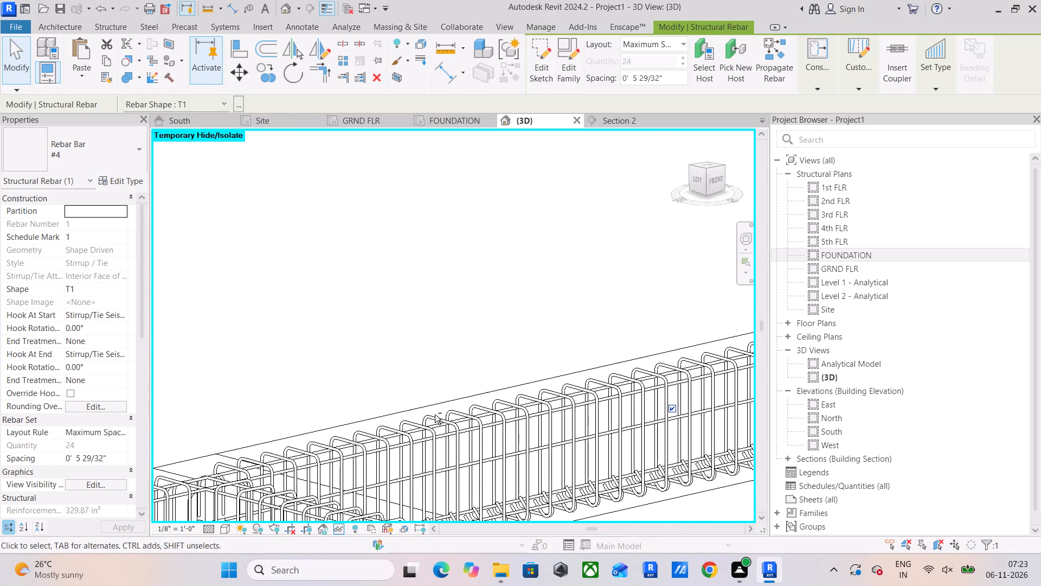
pyautogui.moveTo(427, 451); pyautogui.dragTo(463, 327, button='middle')
pyautogui.scroll(5, 342, 449)
pyautogui.moveTo(342, 456); pyautogui.dragTo(367, 425, button='middle')
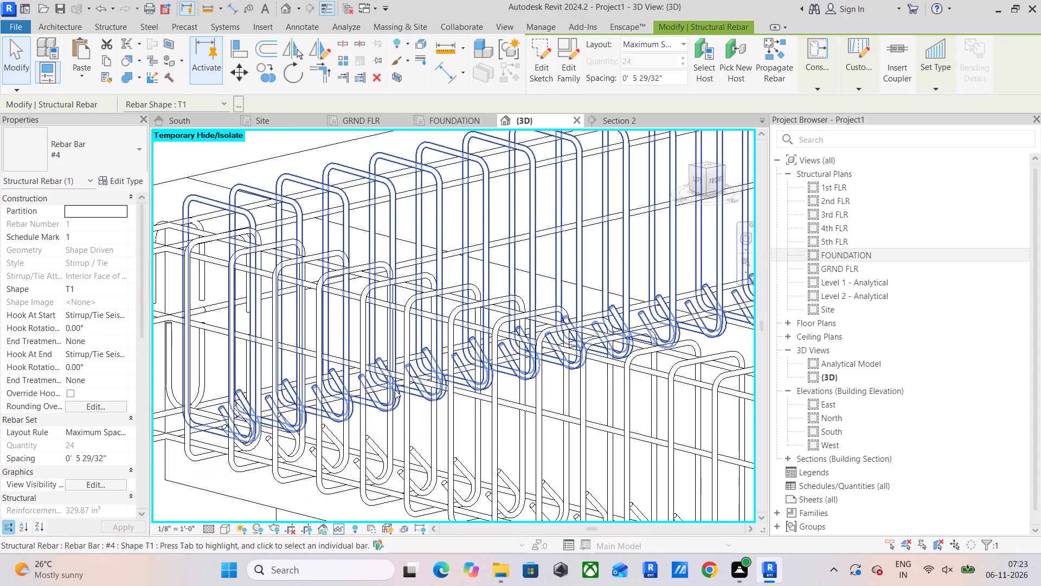
pyautogui.click(437, 383)
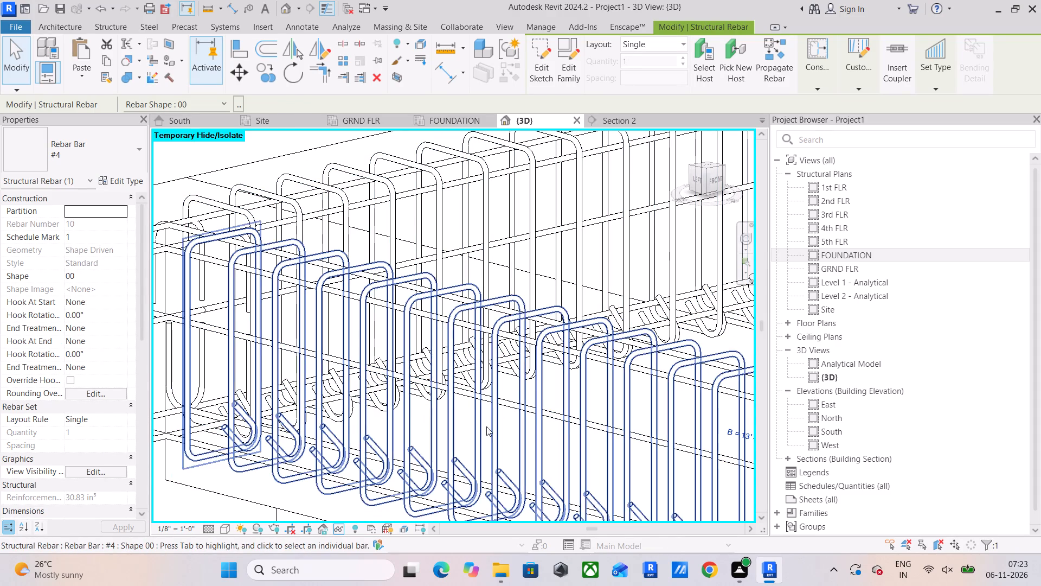
pyautogui.scroll(4, 394, 477)
pyautogui.moveTo(398, 468); pyautogui.dragTo(445, 363, button='middle')
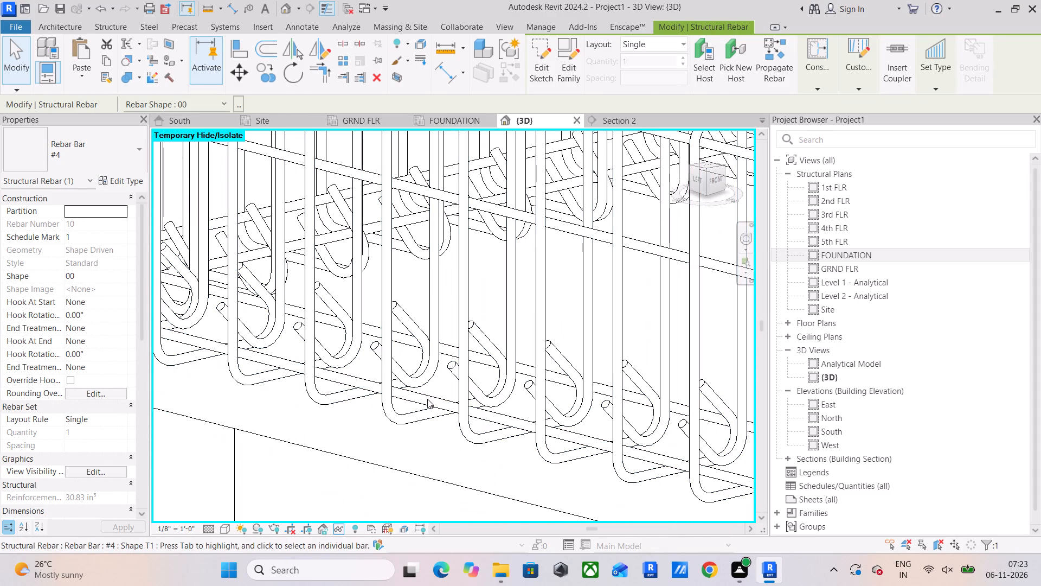
pyautogui.click(427, 399)
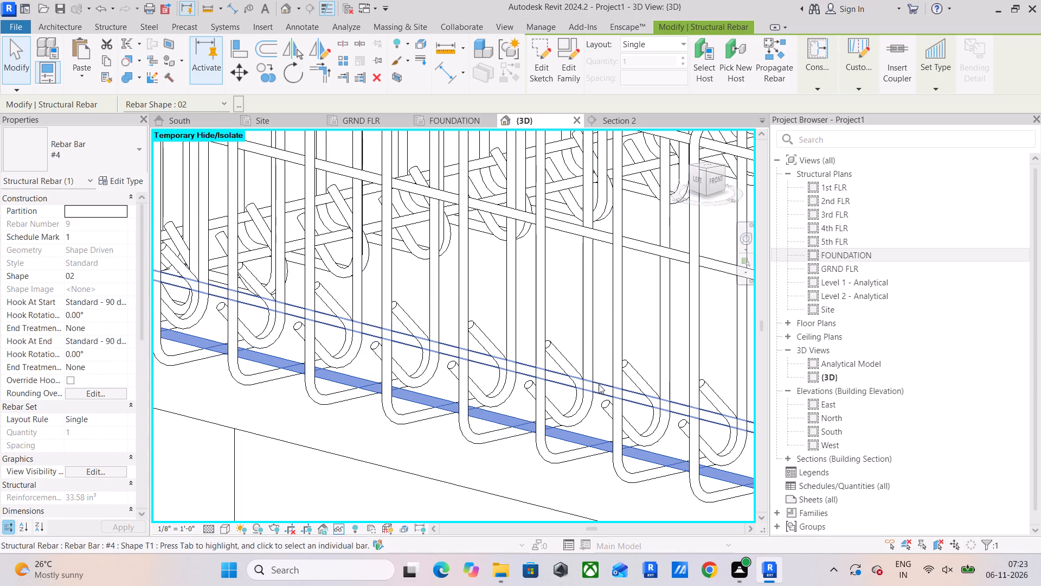
pyautogui.click(599, 385)
pyautogui.scroll(-20, 599, 385)
pyautogui.scroll(-1, 599, 385)
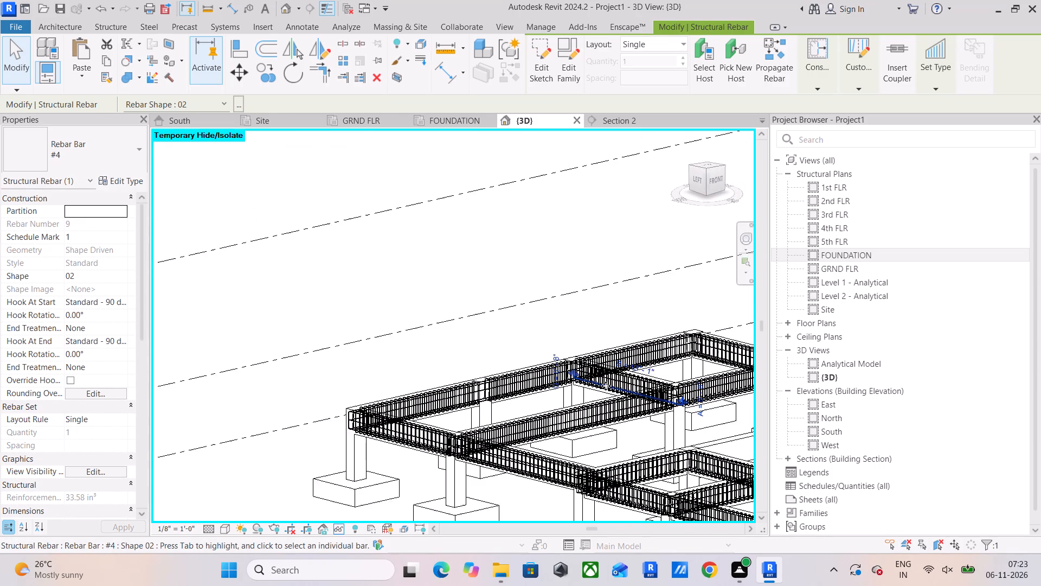
pyautogui.scroll(-4, 606, 387)
pyautogui.moveTo(597, 396); pyautogui.dragTo(434, 386, button='middle')
pyautogui.scroll(1, 430, 384)
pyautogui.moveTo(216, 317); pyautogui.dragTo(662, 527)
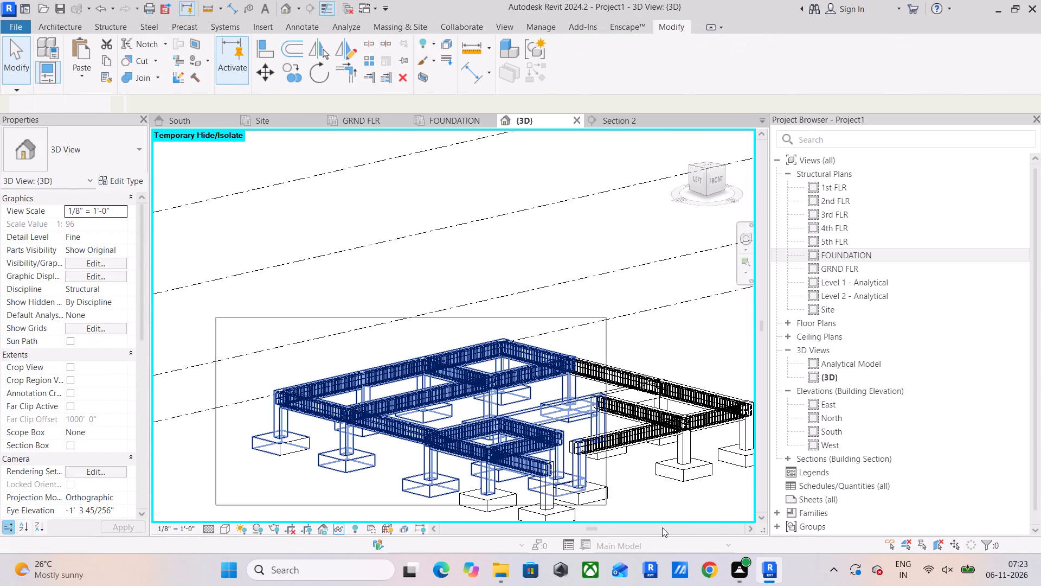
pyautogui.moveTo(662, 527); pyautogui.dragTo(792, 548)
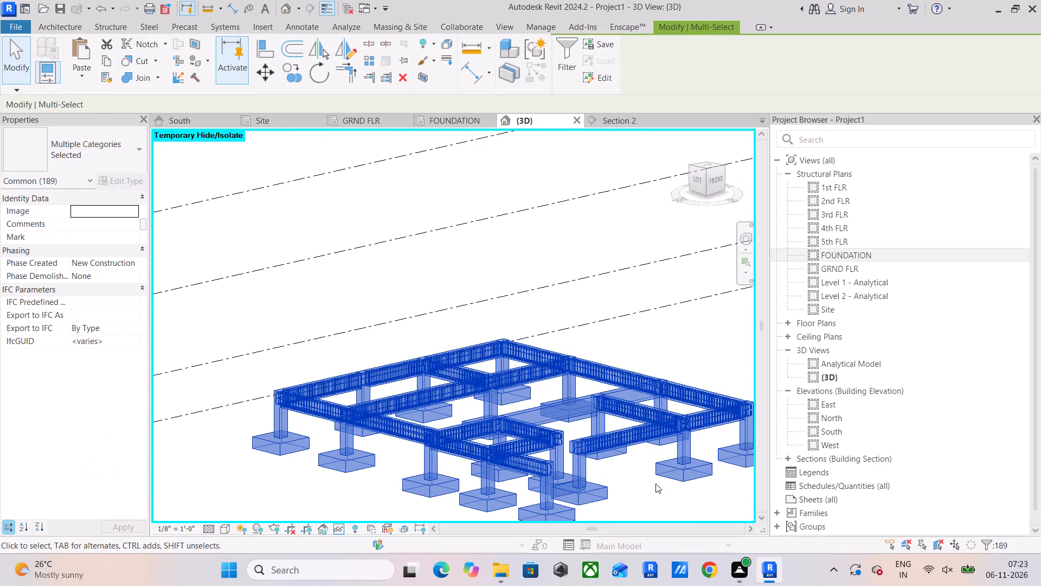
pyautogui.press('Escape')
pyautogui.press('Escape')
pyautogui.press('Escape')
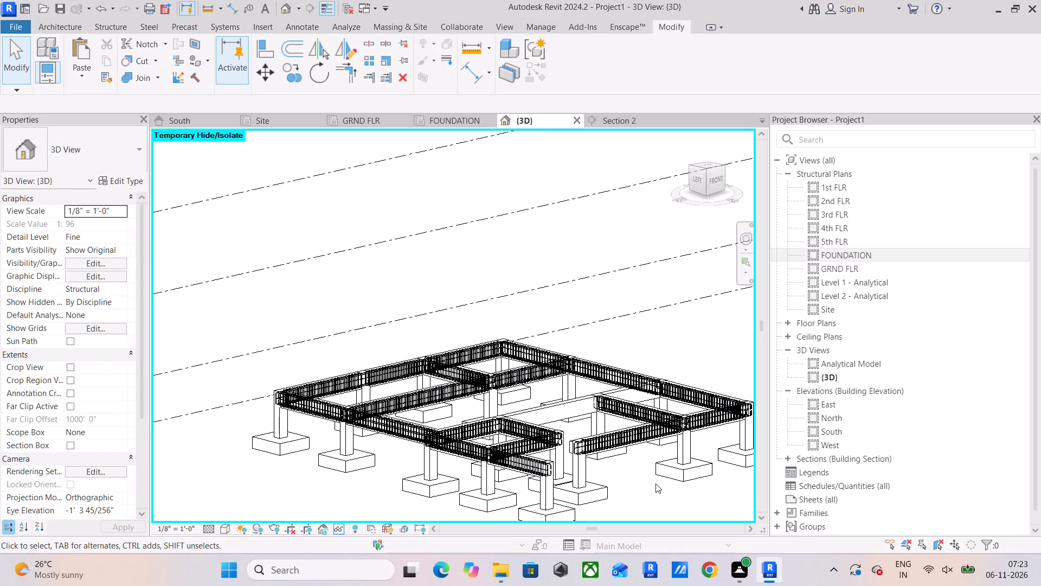
# Propagate the rebar of the short inner 12 x 24 beam to the unreinforced beam continuing in line past the column.
pyautogui.scroll(3, 533, 419)
pyautogui.scroll(9, 471, 420)
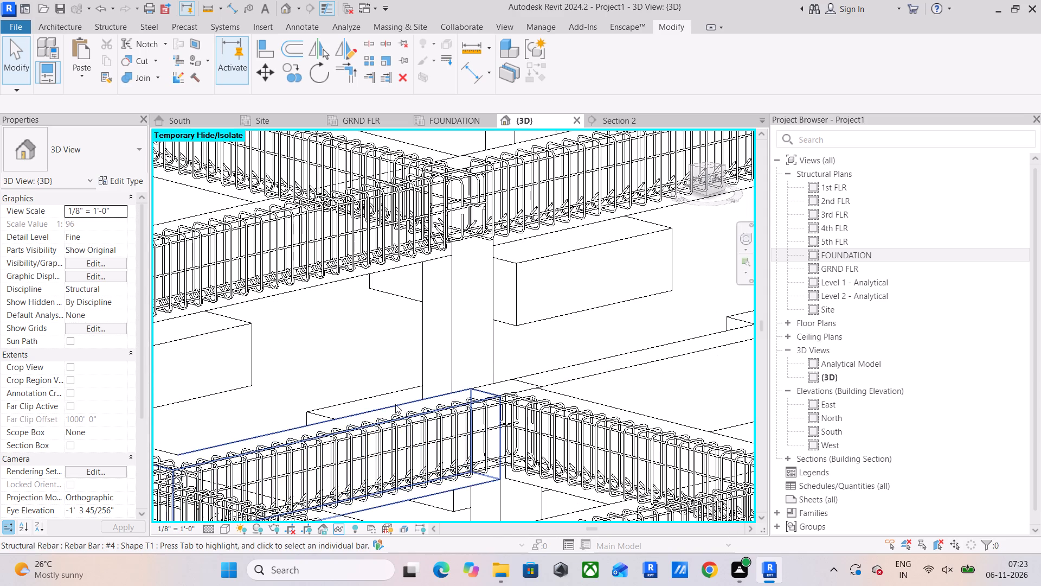
pyautogui.click(395, 404)
pyautogui.click(870, 53)
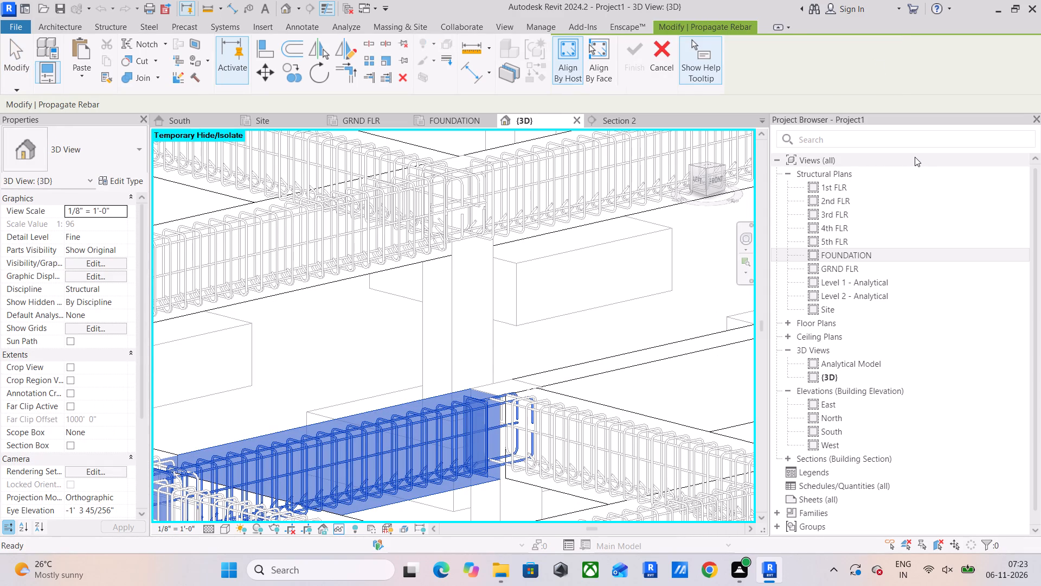
pyautogui.click(679, 355)
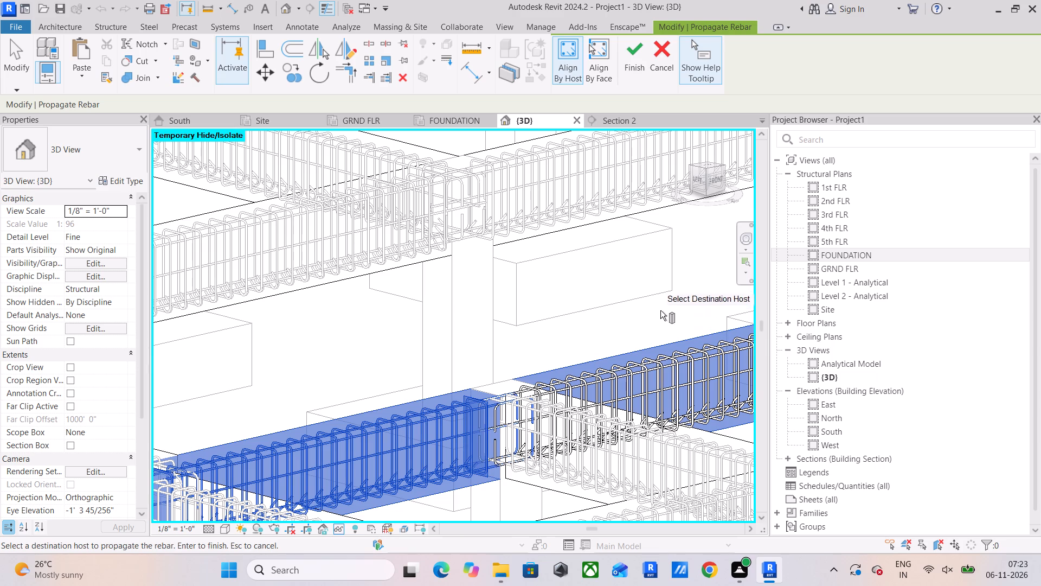
pyautogui.scroll(-4, 664, 260)
pyautogui.moveTo(664, 260); pyautogui.dragTo(478, 260, button='middle')
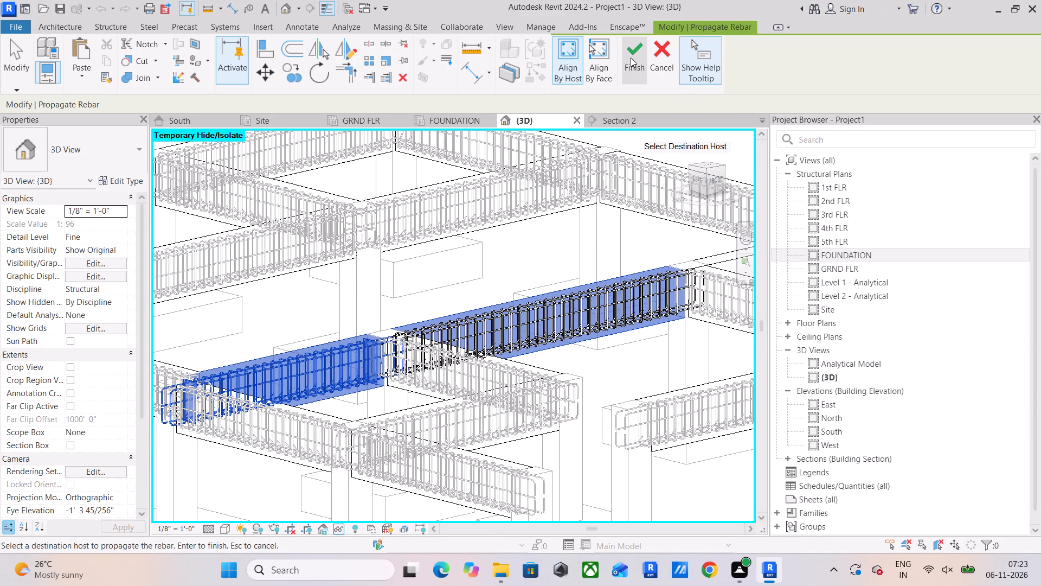
pyautogui.click(631, 58)
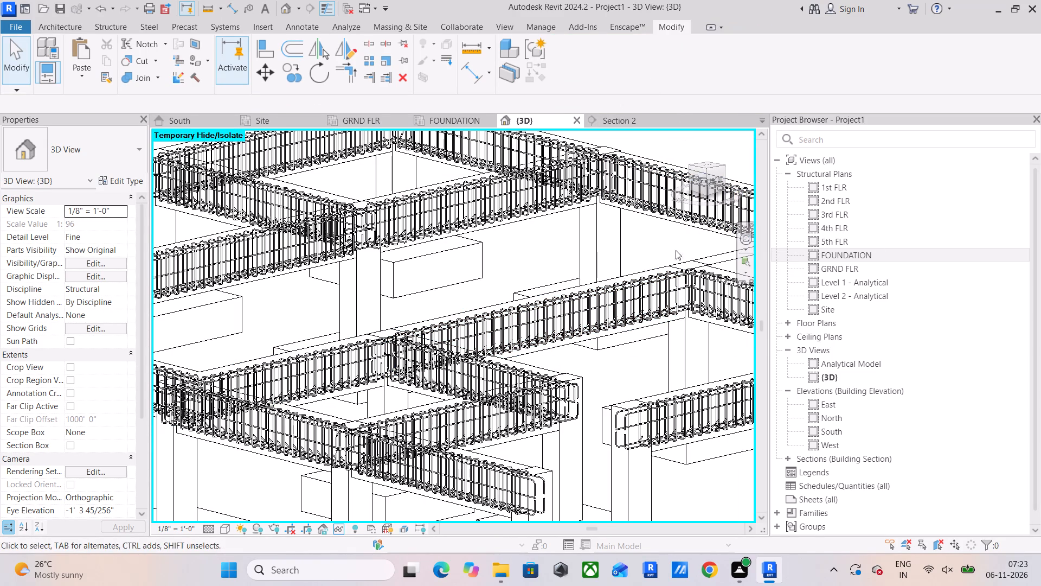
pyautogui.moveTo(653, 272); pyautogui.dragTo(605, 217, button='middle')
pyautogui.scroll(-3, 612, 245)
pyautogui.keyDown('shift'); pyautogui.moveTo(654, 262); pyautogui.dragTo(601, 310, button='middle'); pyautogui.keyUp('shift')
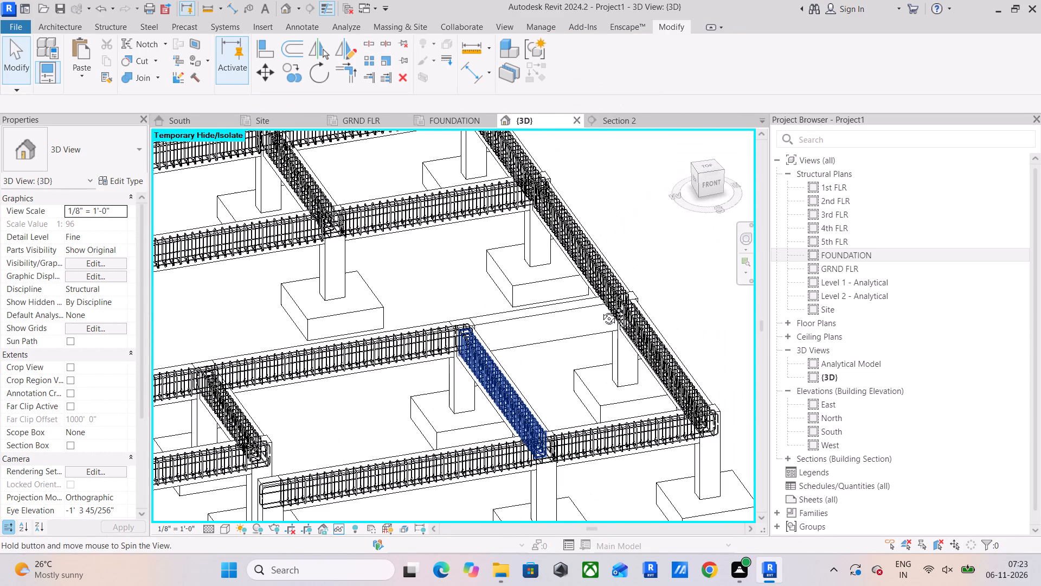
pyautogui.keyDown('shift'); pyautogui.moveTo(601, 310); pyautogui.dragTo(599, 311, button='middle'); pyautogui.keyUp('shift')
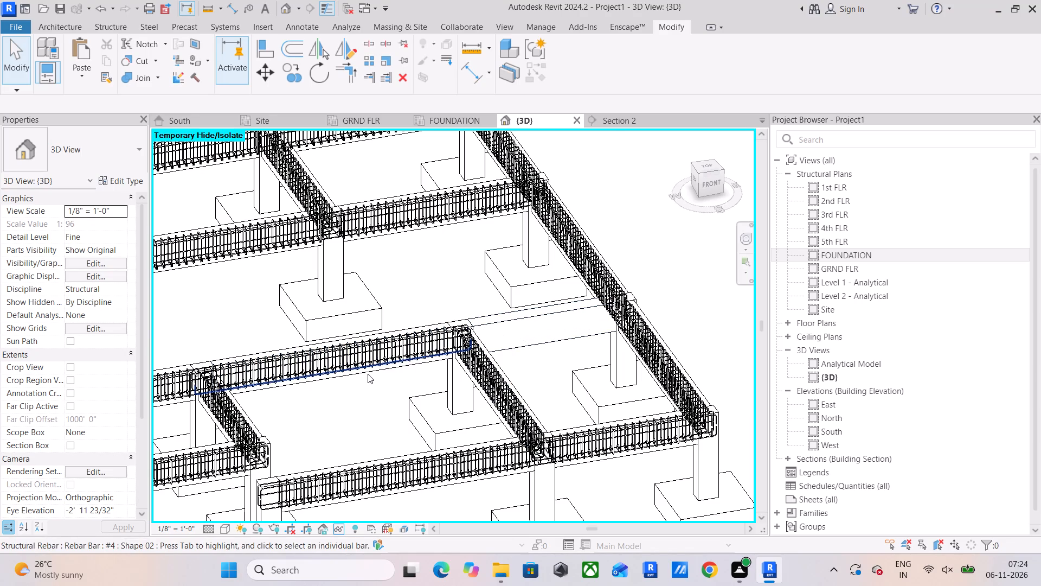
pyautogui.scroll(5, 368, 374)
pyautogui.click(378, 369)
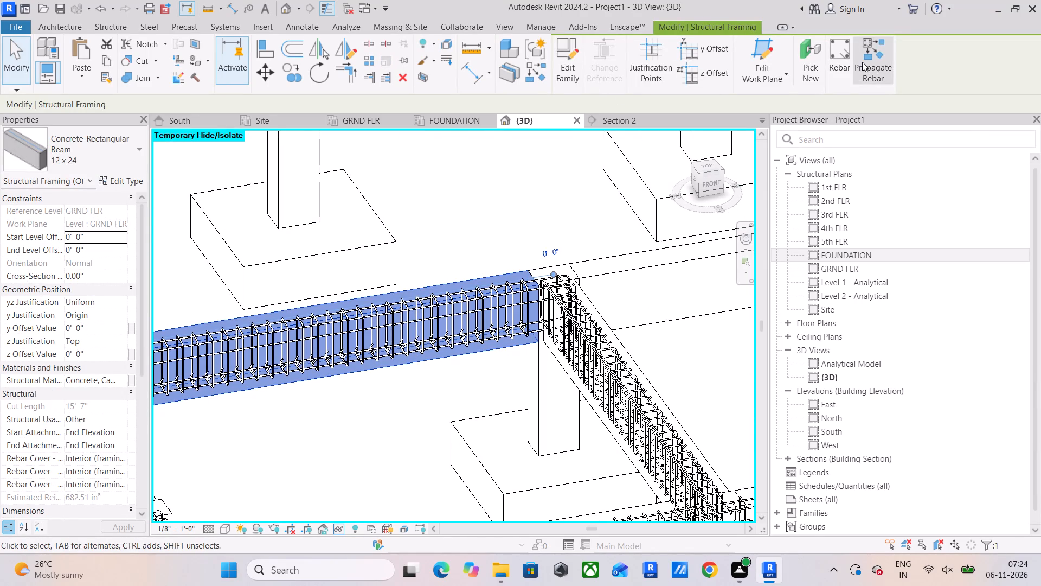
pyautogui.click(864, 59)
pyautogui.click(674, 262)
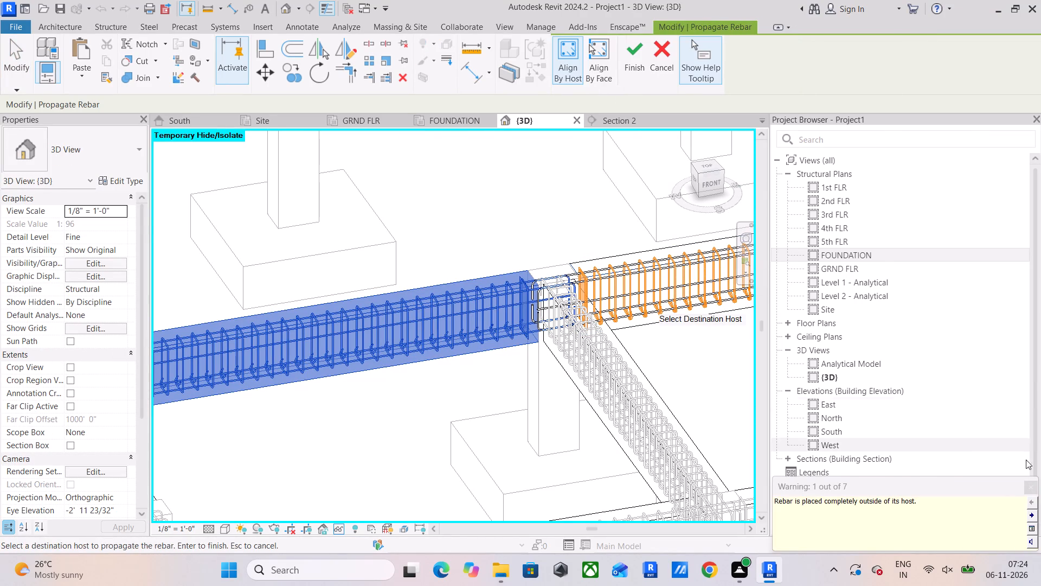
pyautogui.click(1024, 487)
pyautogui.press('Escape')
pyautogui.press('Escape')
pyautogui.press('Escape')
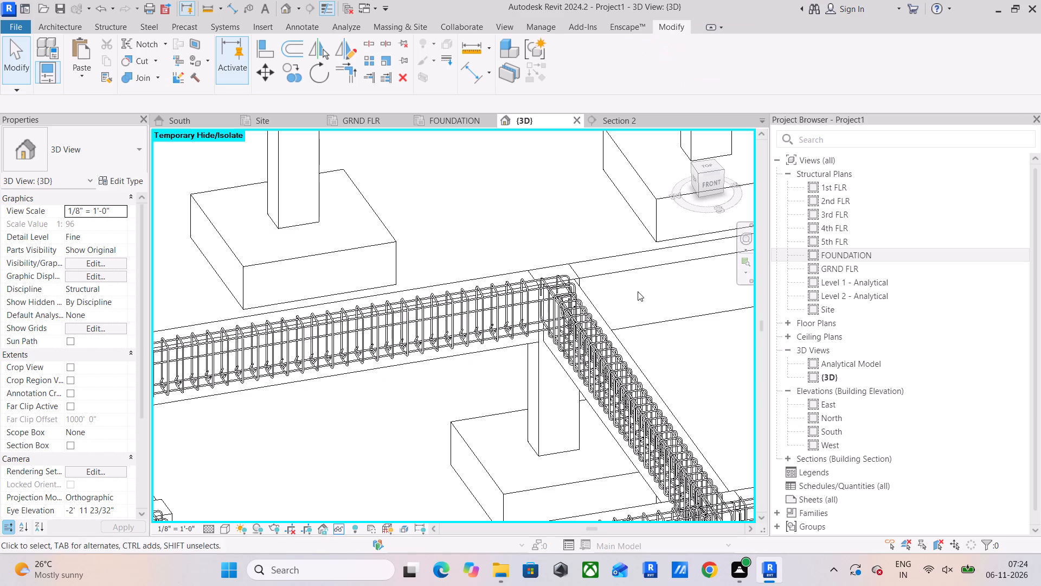
# Propagate the cross beam's rebar from the inner column joint to the unreinforced 12 x 24 beam running to the perimeter beam.
pyautogui.scroll(-4, 546, 293)
pyautogui.moveTo(575, 300); pyautogui.dragTo(562, 326, button='middle')
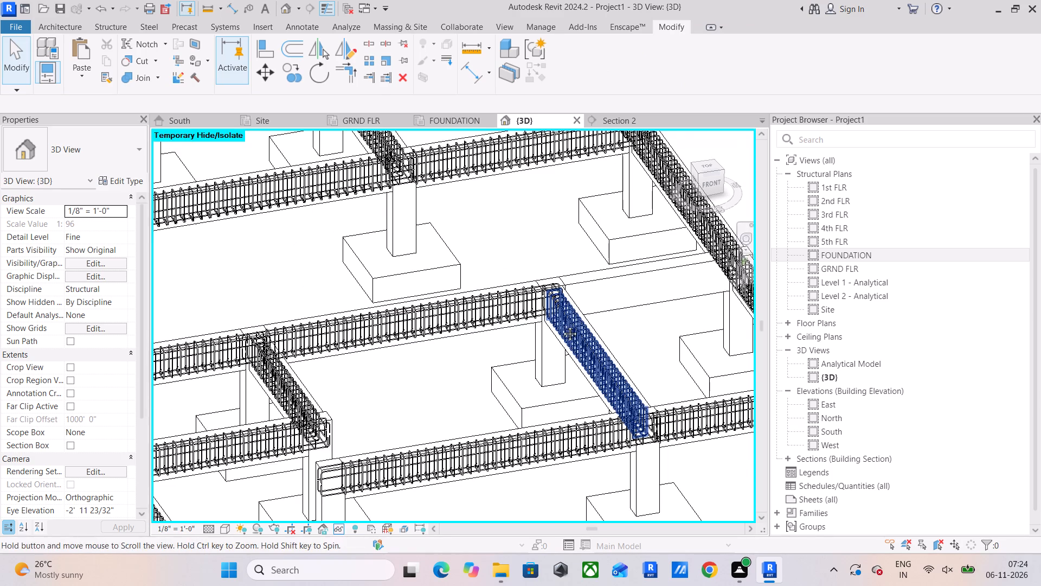
pyautogui.moveTo(562, 326); pyautogui.dragTo(545, 337, button='middle')
pyautogui.scroll(-4, 559, 315)
pyautogui.keyDown('shift'); pyautogui.moveTo(608, 337); pyautogui.dragTo(533, 342, button='middle'); pyautogui.keyUp('shift')
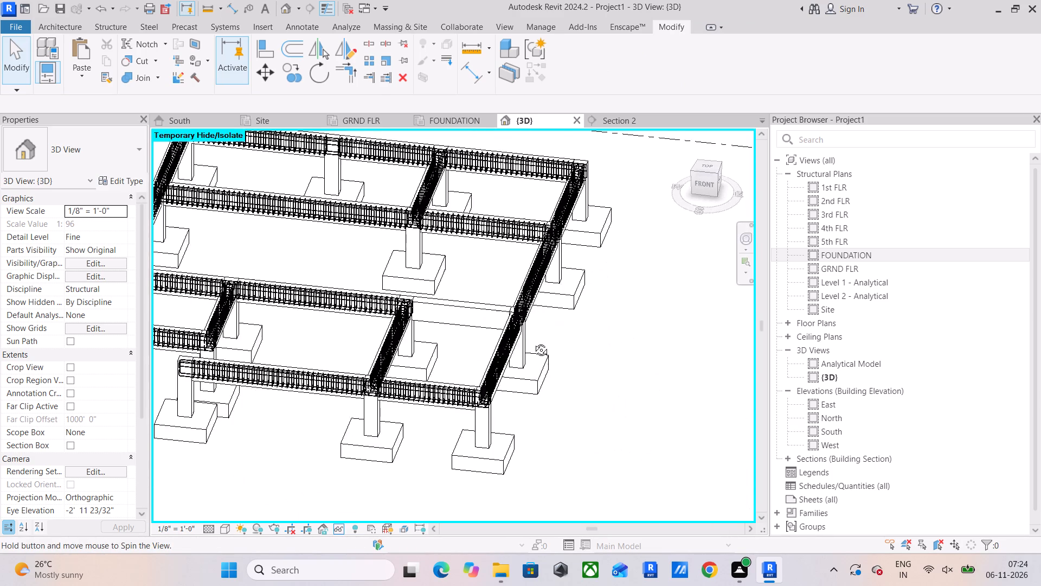
pyautogui.keyDown('shift'); pyautogui.moveTo(533, 342); pyautogui.dragTo(517, 347, button='middle'); pyautogui.keyUp('shift')
pyautogui.moveTo(517, 348); pyautogui.dragTo(614, 400, button='middle')
pyautogui.scroll(3, 423, 374)
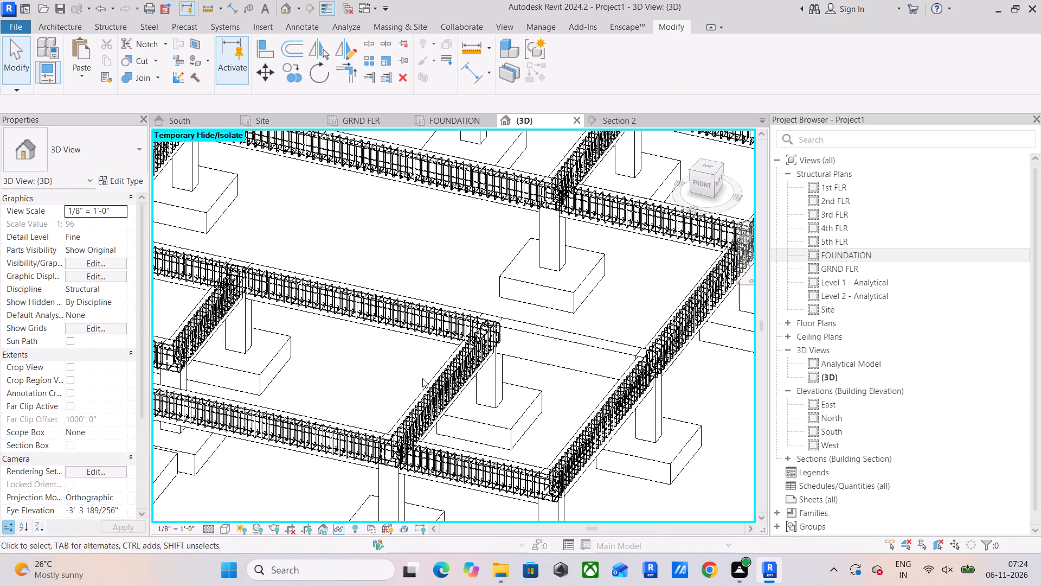
pyautogui.scroll(8, 422, 379)
pyautogui.click(430, 397)
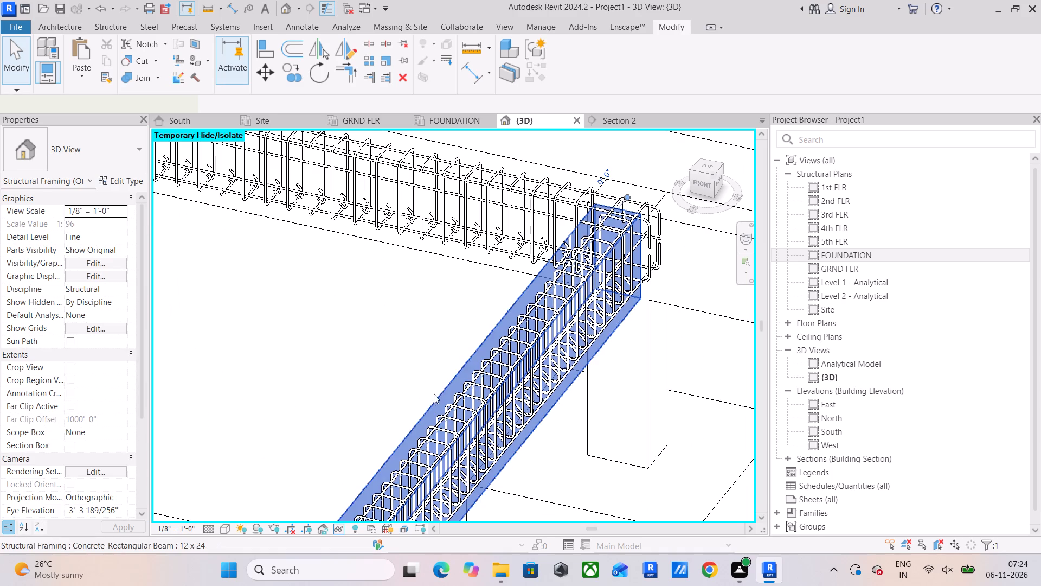
pyautogui.click(866, 36)
pyautogui.click(861, 60)
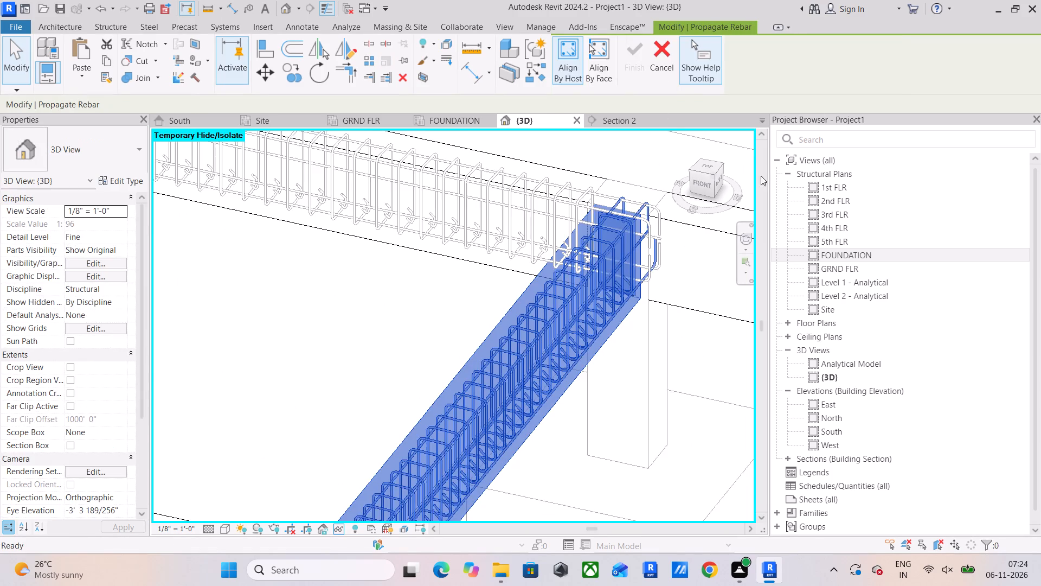
pyautogui.moveTo(753, 187); pyautogui.dragTo(575, 208, button='middle')
pyautogui.click(598, 268)
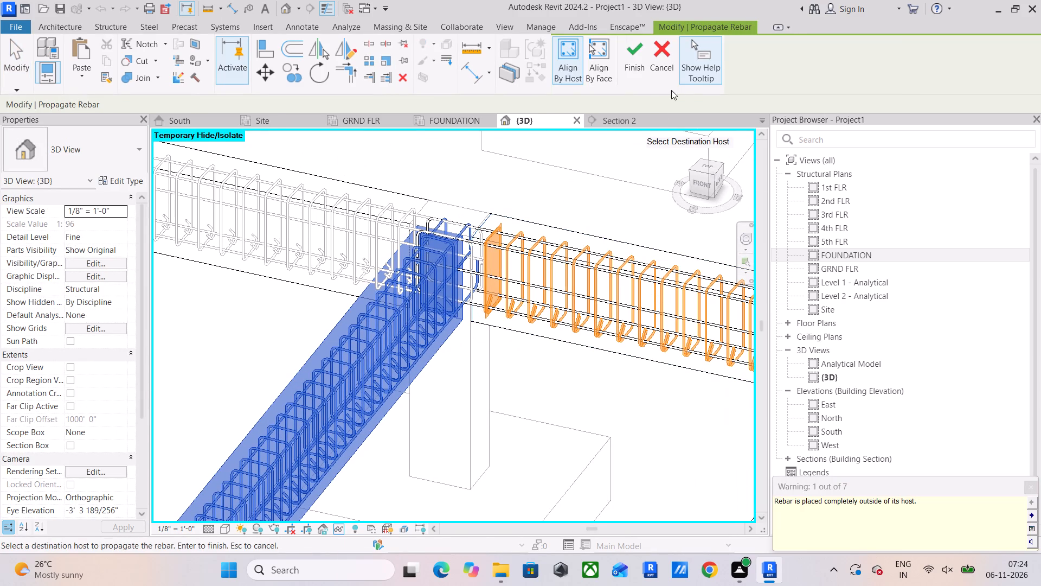
pyautogui.click(631, 57)
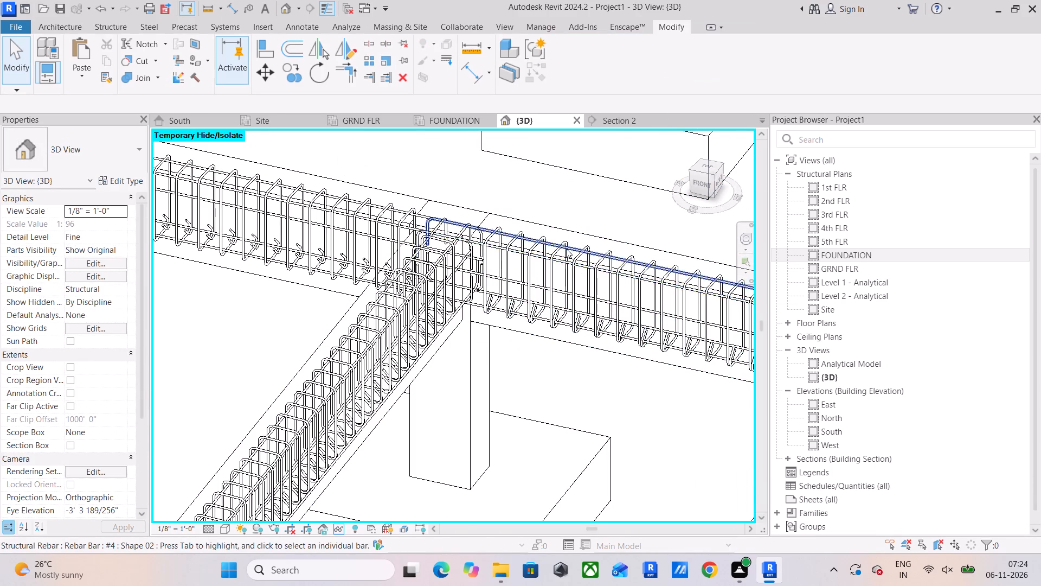
# Review the related warnings for the newly reinforced beam span and its enclosed elements.
pyautogui.scroll(-4, 566, 249)
pyautogui.moveTo(488, 188); pyautogui.dragTo(766, 445)
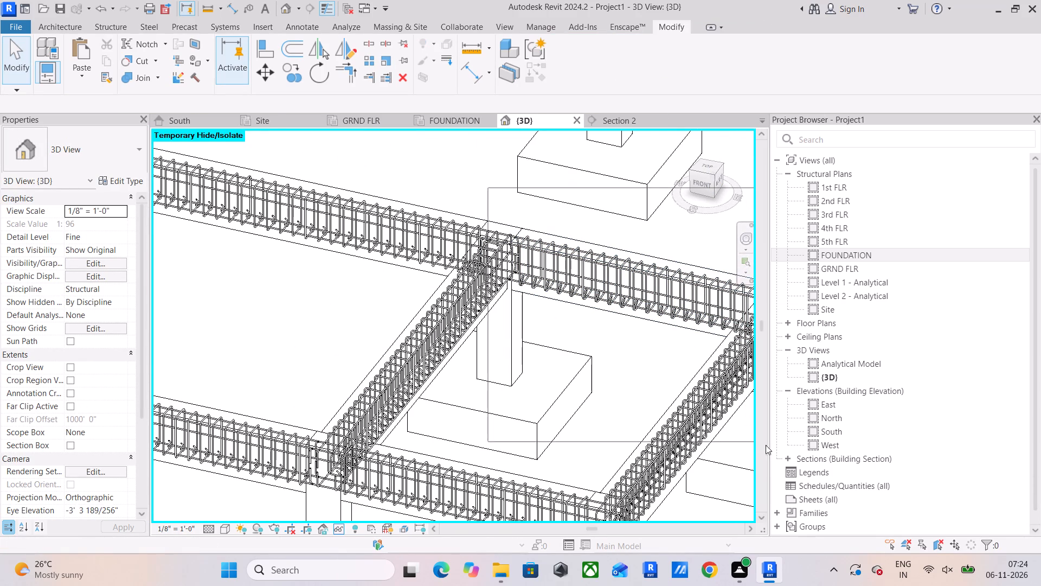
pyautogui.moveTo(766, 445); pyautogui.dragTo(835, 464)
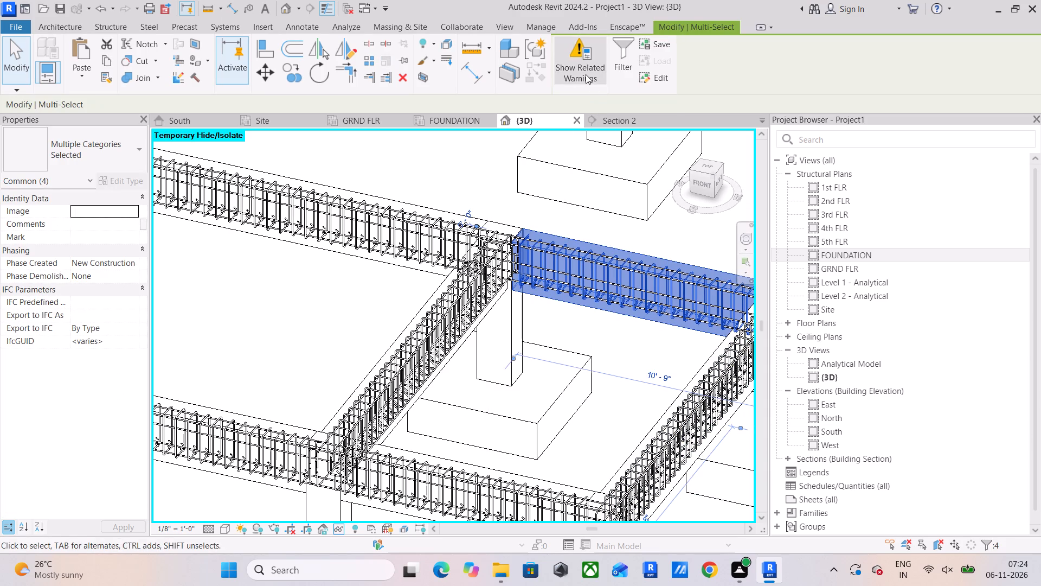
pyautogui.click(586, 74)
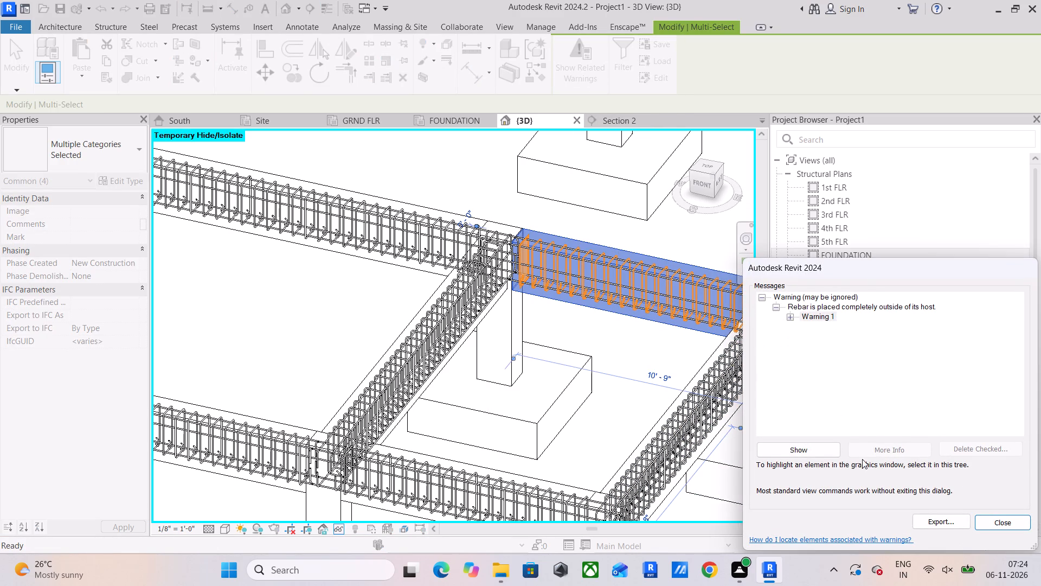
pyautogui.click(996, 520)
# Review the related warnings for the whole new beam with all its rebar, examining the highlighted bars at the perimeter joint.
pyautogui.scroll(5, 526, 239)
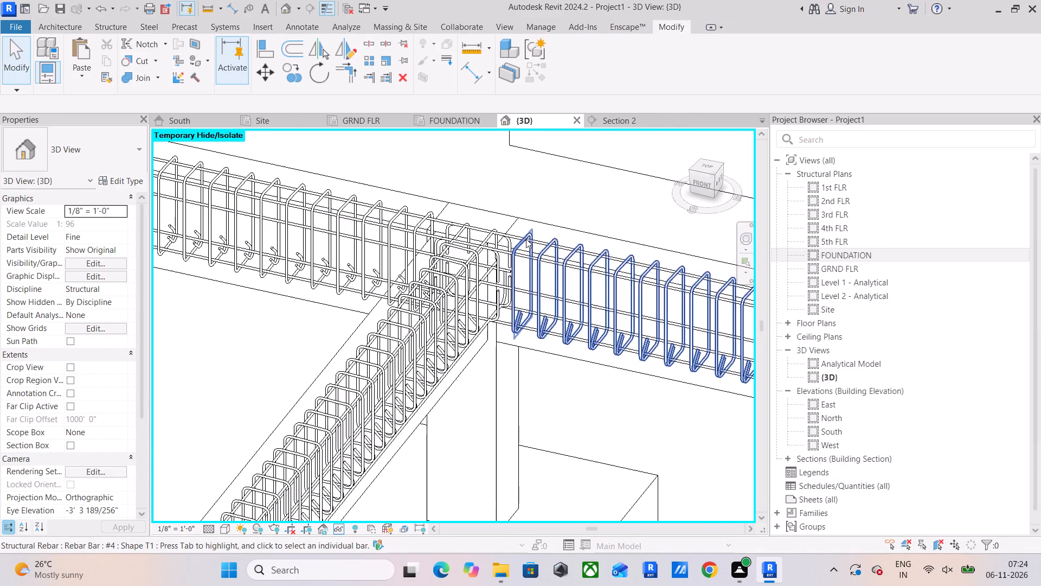
pyautogui.scroll(5, 526, 239)
pyautogui.moveTo(515, 239); pyautogui.dragTo(330, 195, button='middle')
pyautogui.scroll(-3, 335, 208)
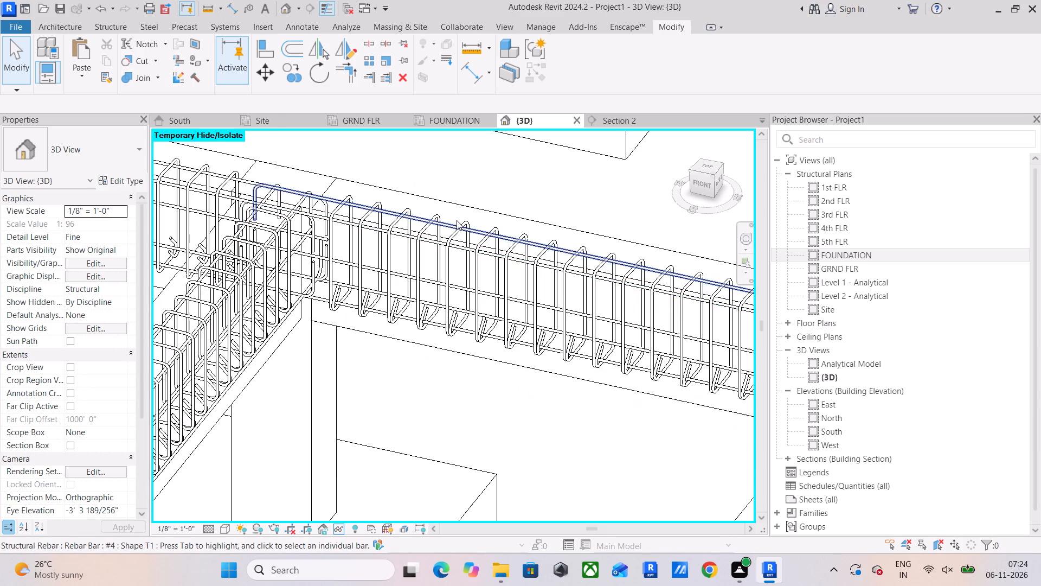
pyautogui.scroll(-3, 457, 220)
pyautogui.scroll(-5, 363, 211)
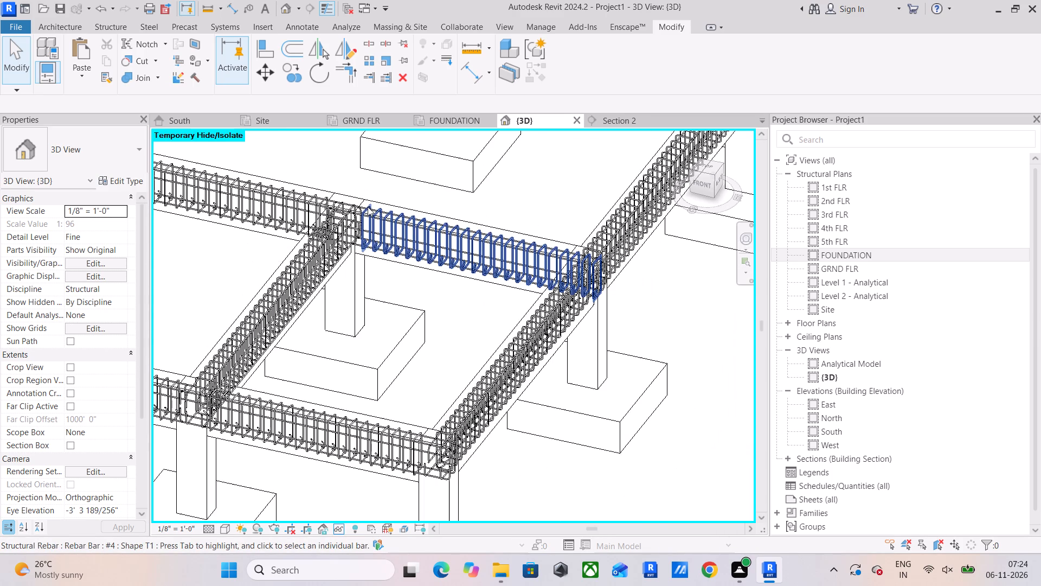
pyautogui.moveTo(299, 162); pyautogui.dragTo(654, 352)
pyautogui.click(588, 56)
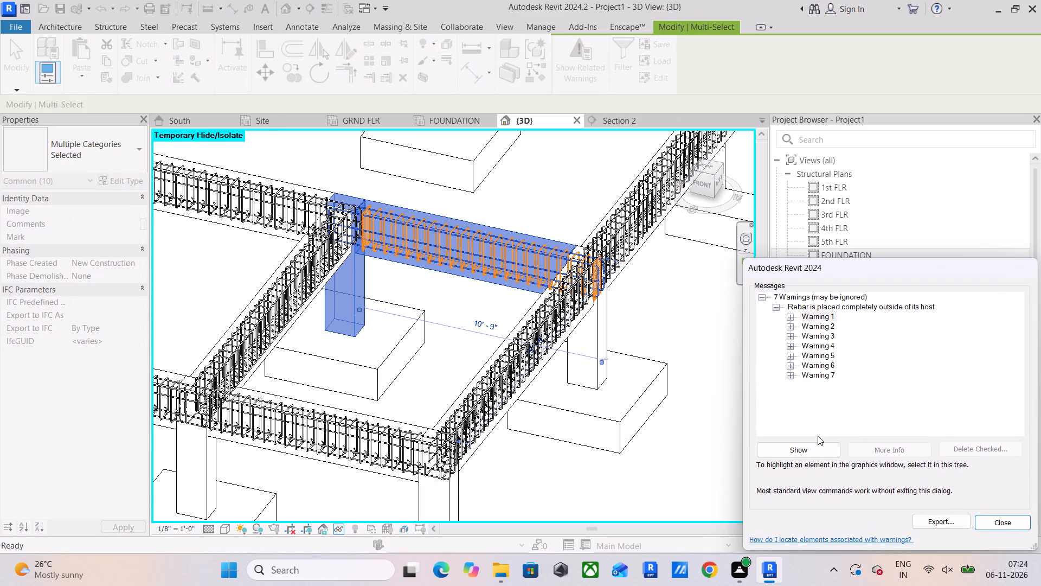
pyautogui.scroll(4, 785, 324)
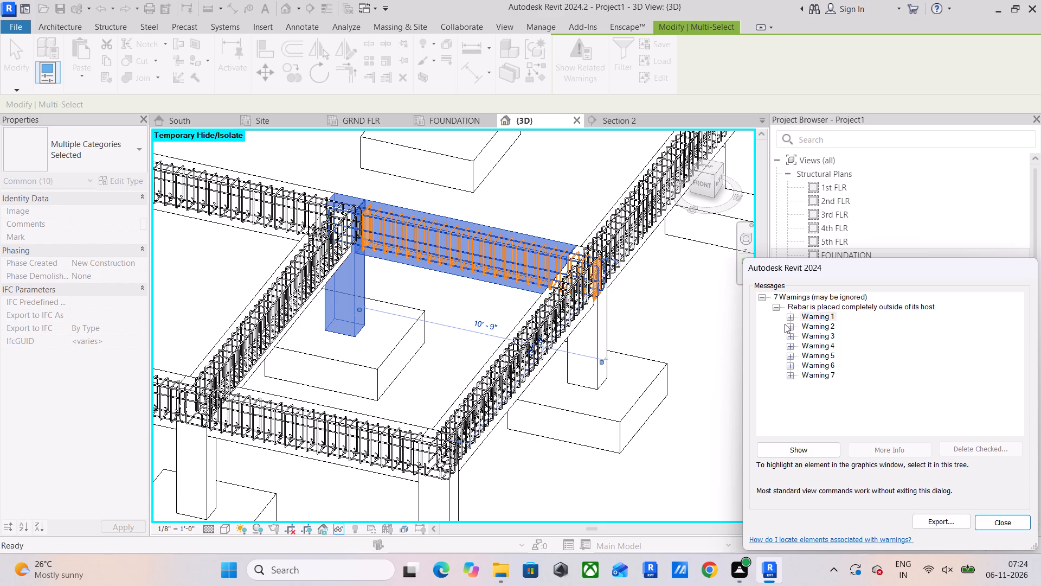
pyautogui.scroll(4, 574, 313)
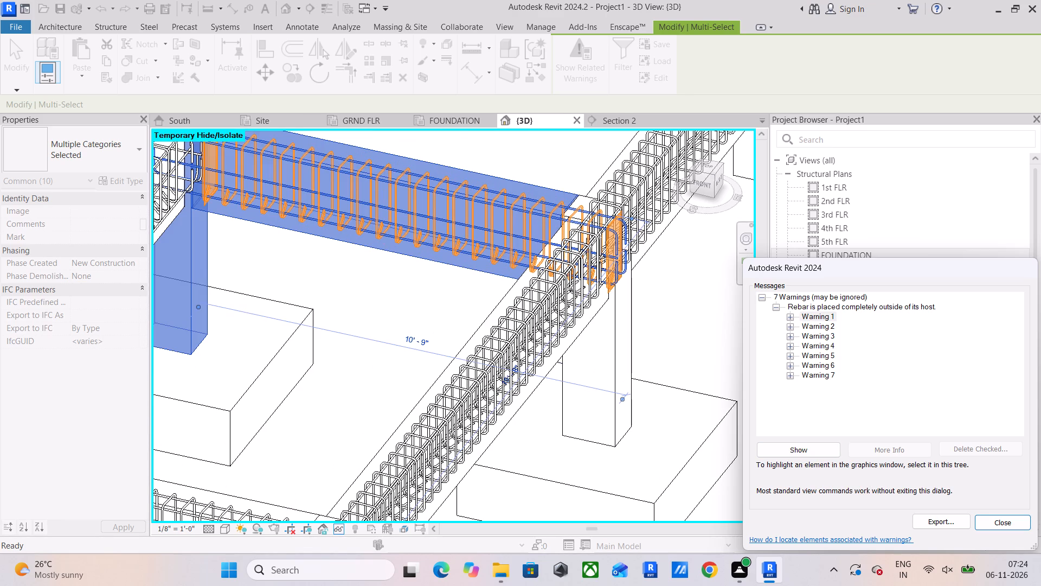
pyautogui.keyDown('shift'); pyautogui.moveTo(559, 314); pyautogui.dragTo(649, 320, button='middle'); pyautogui.keyUp('shift')
pyautogui.keyDown('shift'); pyautogui.moveTo(568, 256); pyautogui.dragTo(544, 222, button='middle'); pyautogui.keyUp('shift')
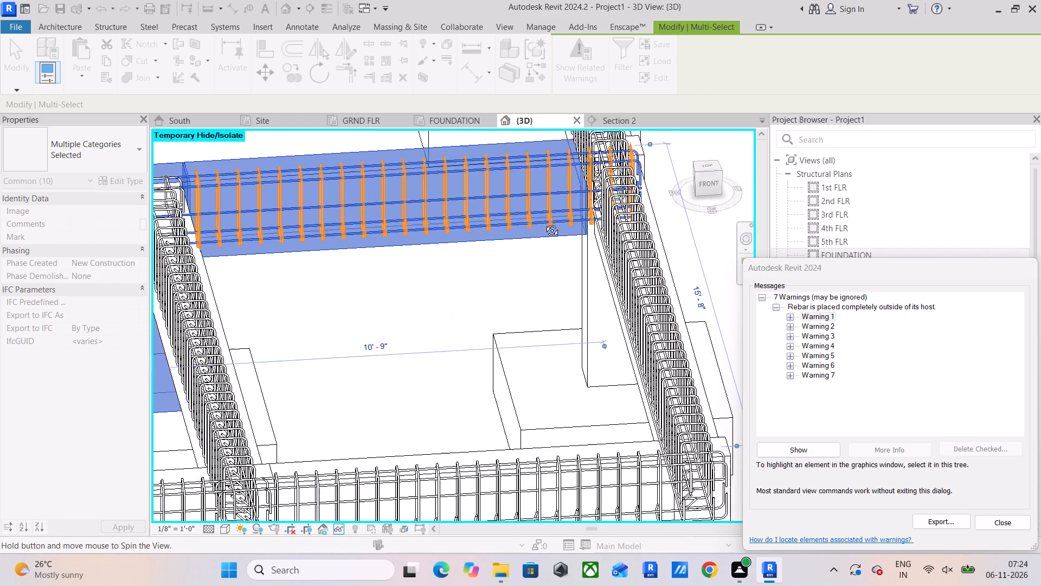
pyautogui.keyDown('shift'); pyautogui.moveTo(544, 222); pyautogui.dragTo(544, 193, button='middle'); pyautogui.keyUp('shift')
pyautogui.moveTo(544, 193); pyautogui.dragTo(498, 303, button='middle')
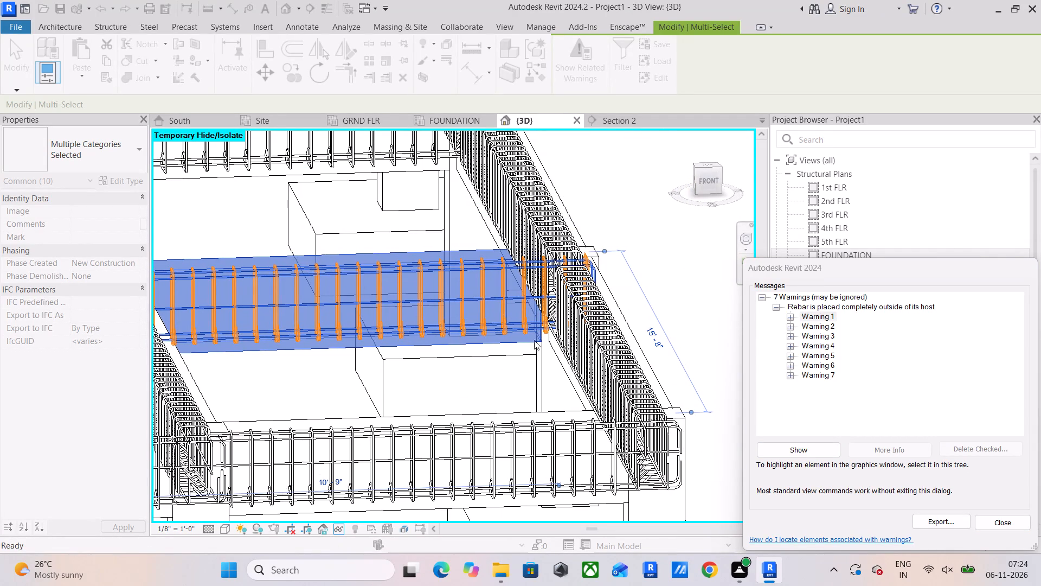
pyautogui.scroll(8, 545, 360)
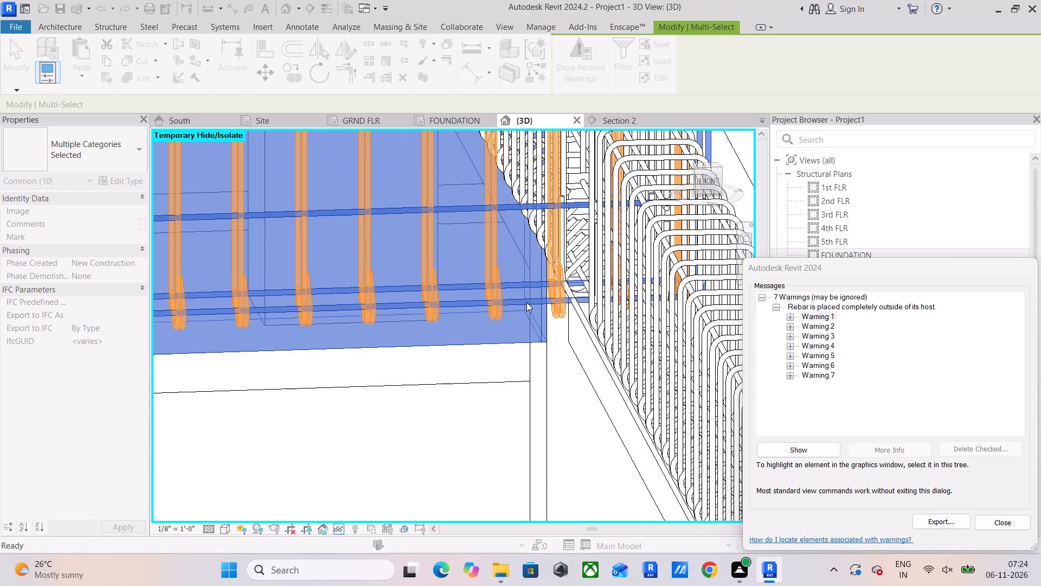
pyautogui.press('Escape')
pyautogui.press('Escape')
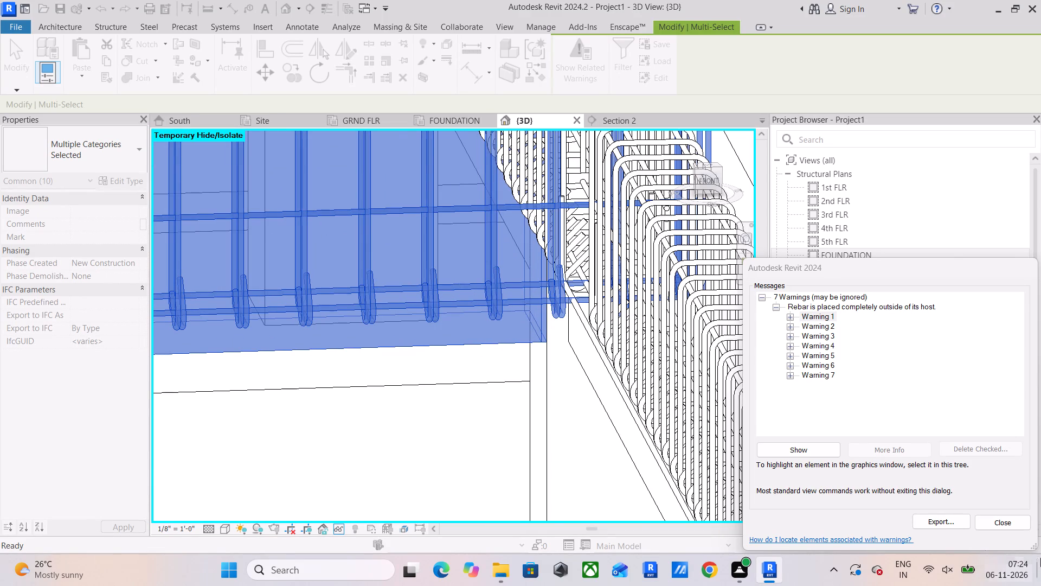
pyautogui.moveTo(1012, 527); pyautogui.dragTo(995, 525)
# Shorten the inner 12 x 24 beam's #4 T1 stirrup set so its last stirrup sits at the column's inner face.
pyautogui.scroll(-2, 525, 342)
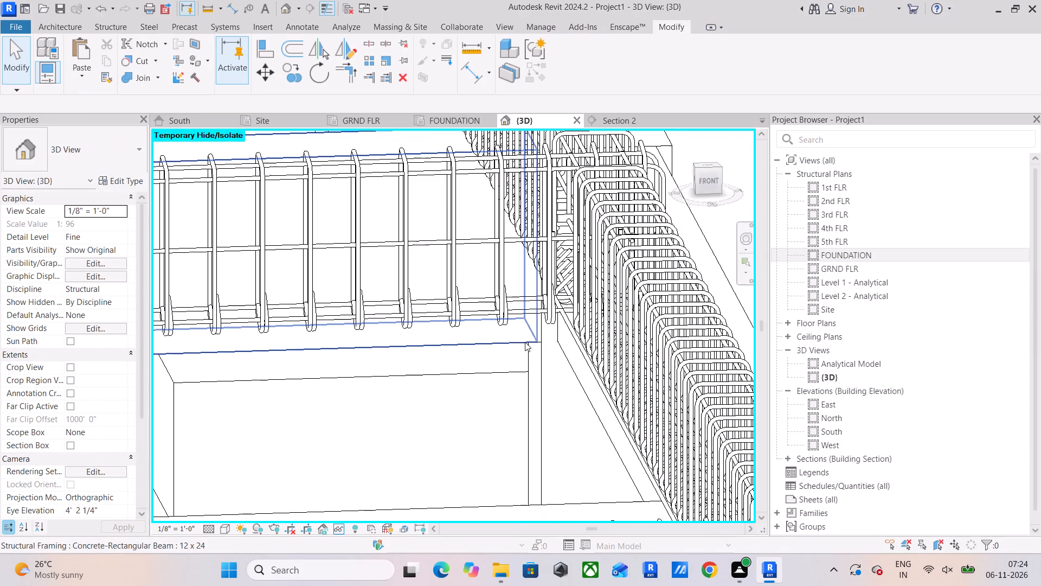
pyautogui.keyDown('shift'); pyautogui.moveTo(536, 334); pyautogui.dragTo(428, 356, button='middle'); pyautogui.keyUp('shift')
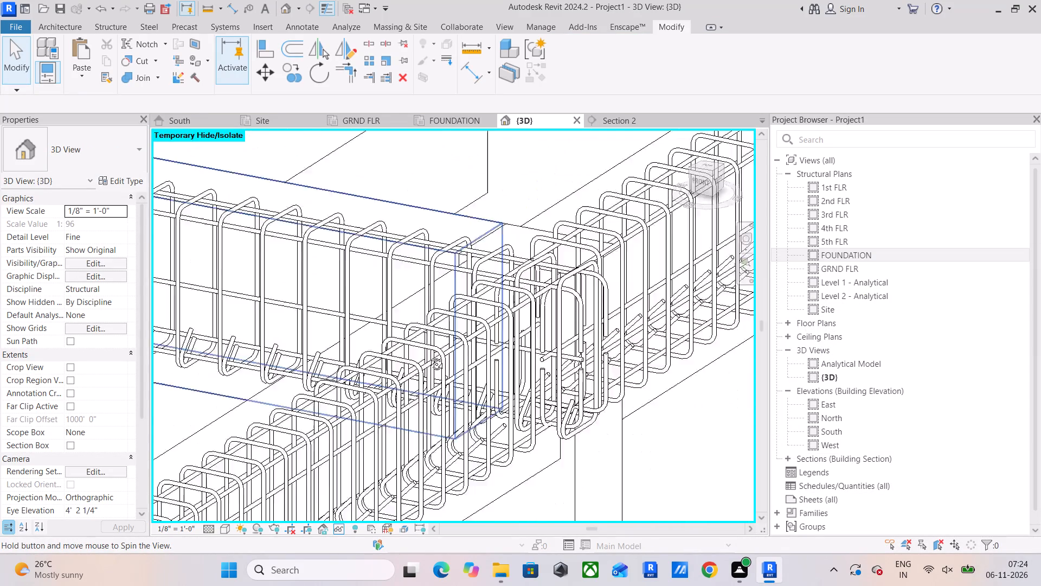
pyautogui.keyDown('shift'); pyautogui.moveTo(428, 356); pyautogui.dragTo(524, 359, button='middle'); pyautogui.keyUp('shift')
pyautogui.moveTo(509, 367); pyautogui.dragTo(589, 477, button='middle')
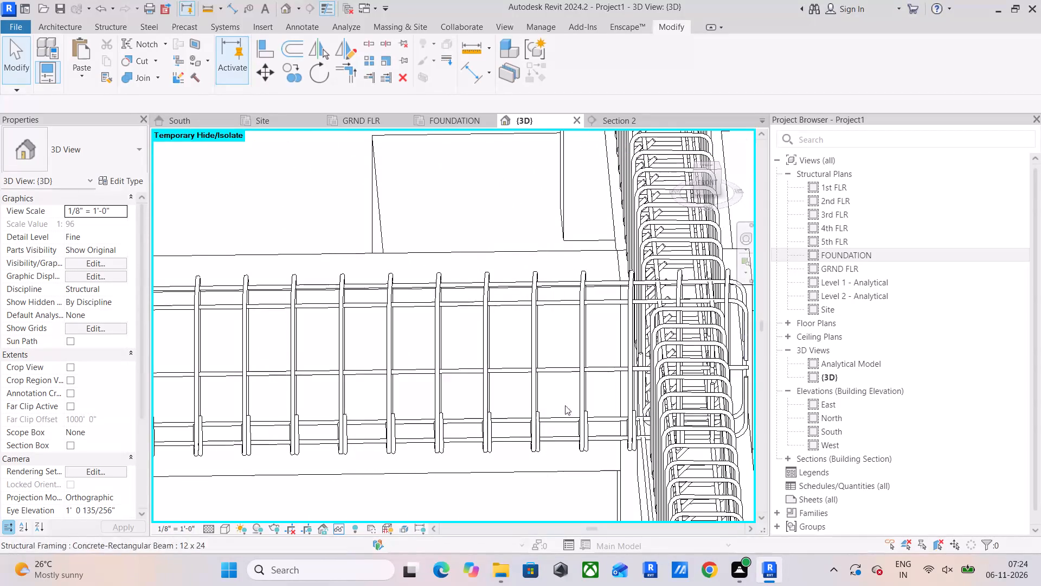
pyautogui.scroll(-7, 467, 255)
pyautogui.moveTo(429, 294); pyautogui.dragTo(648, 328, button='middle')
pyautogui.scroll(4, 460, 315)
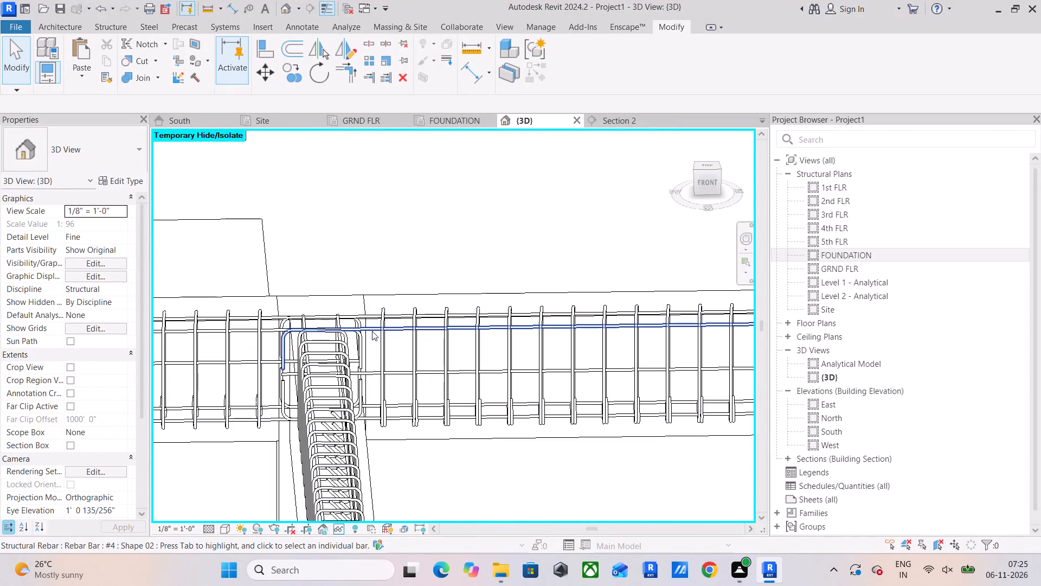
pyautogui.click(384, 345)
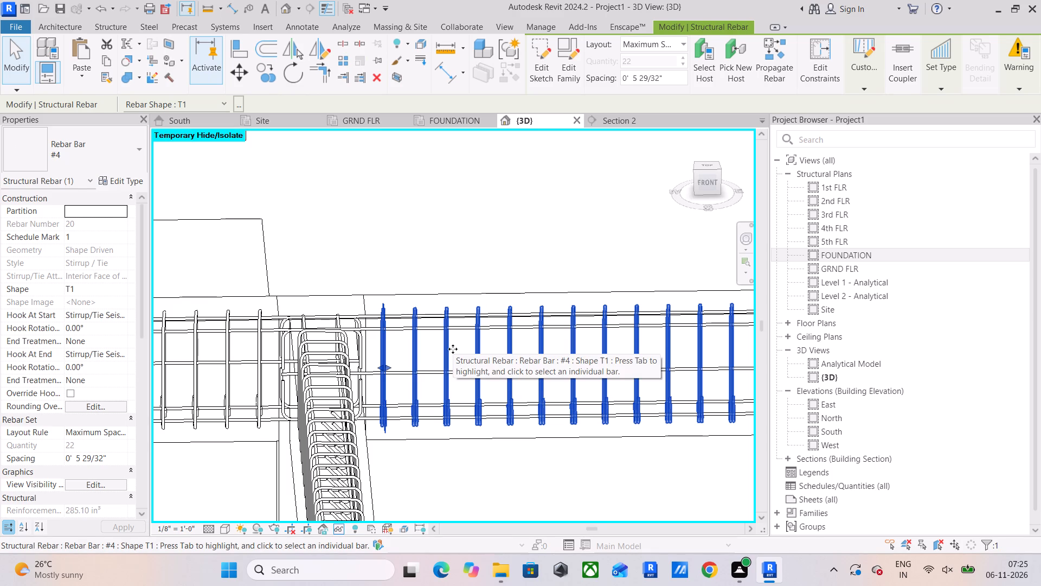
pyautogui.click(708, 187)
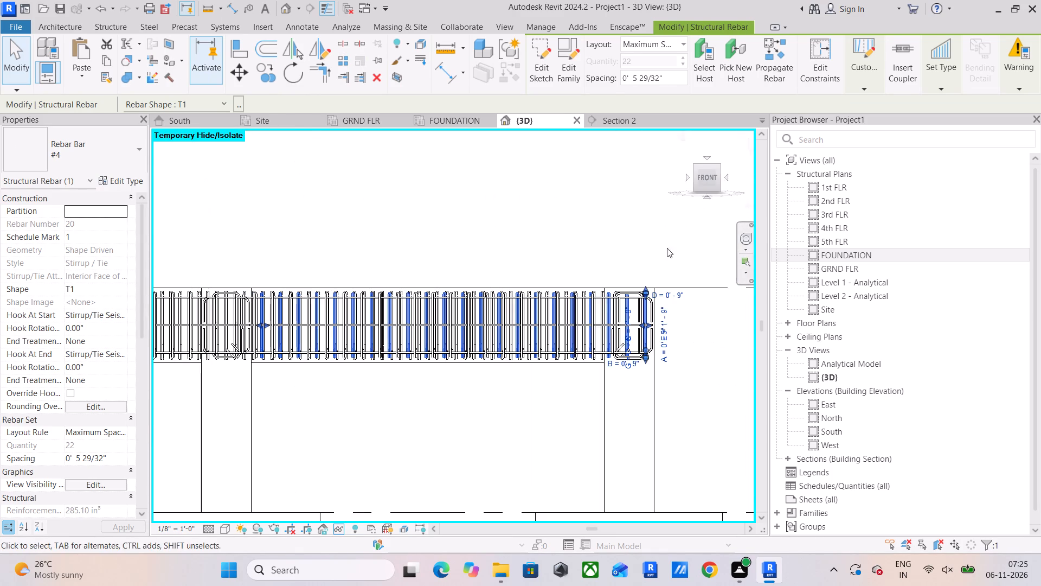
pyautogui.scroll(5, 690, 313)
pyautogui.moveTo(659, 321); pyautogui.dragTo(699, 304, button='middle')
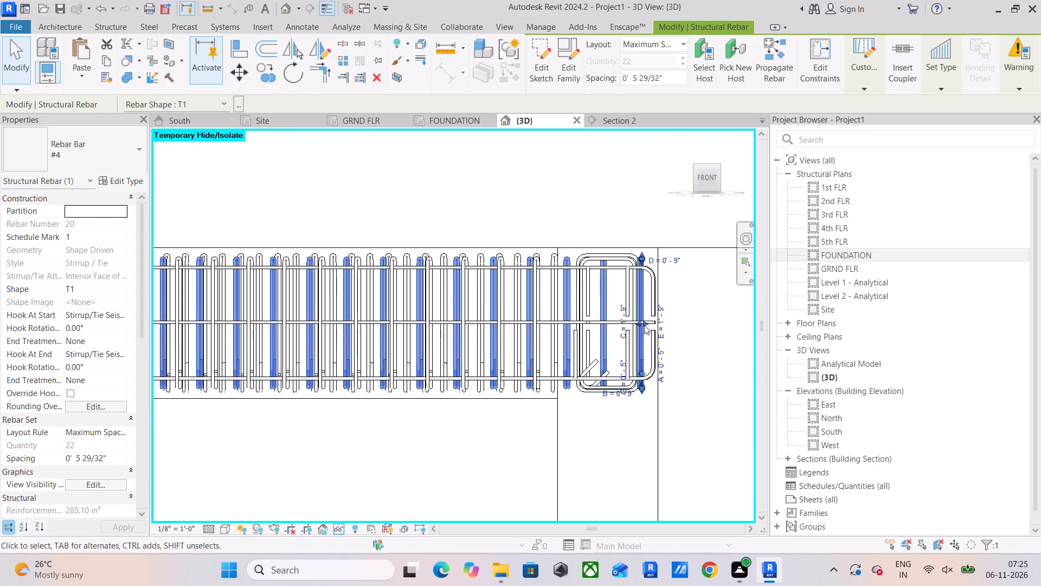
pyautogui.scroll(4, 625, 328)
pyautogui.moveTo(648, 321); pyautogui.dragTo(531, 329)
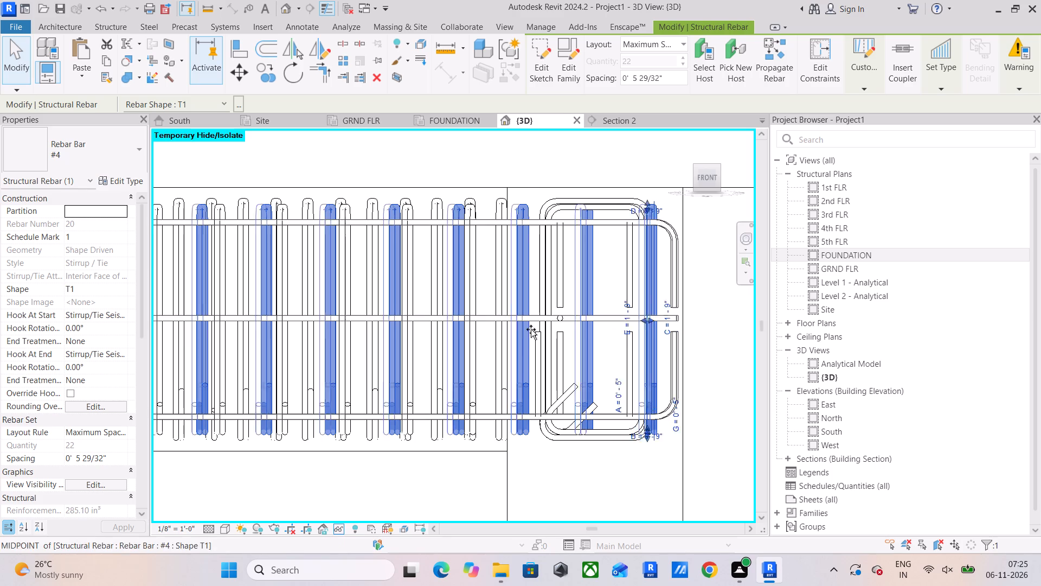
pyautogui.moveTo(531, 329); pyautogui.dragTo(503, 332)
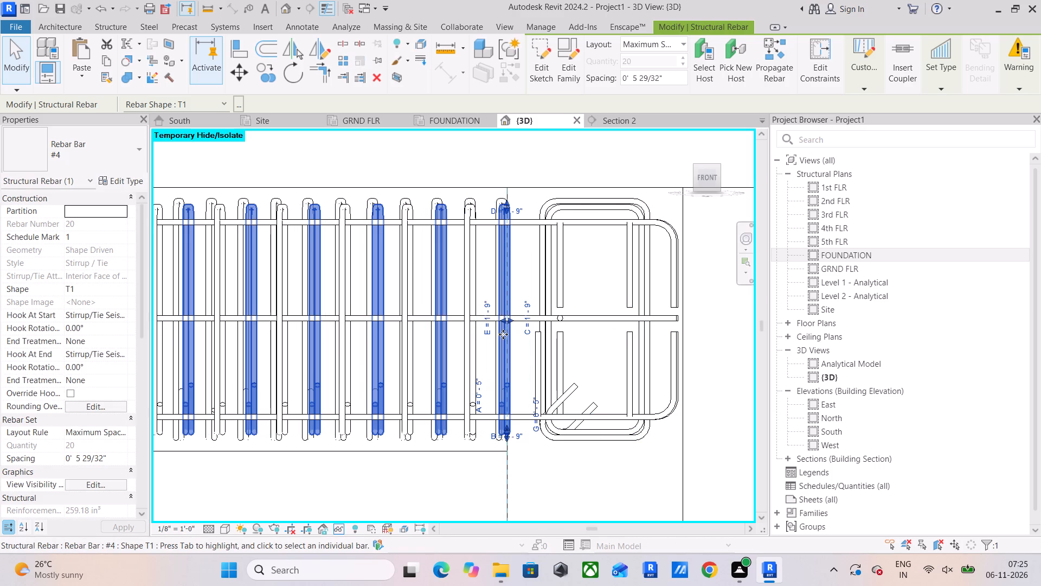
# Assign the BEAM COVER rebar cover setting to the frontmost 12 x 24 beam in the front view.
pyautogui.moveTo(505, 339); pyautogui.dragTo(706, 327, button='middle')
pyautogui.scroll(-5, 522, 324)
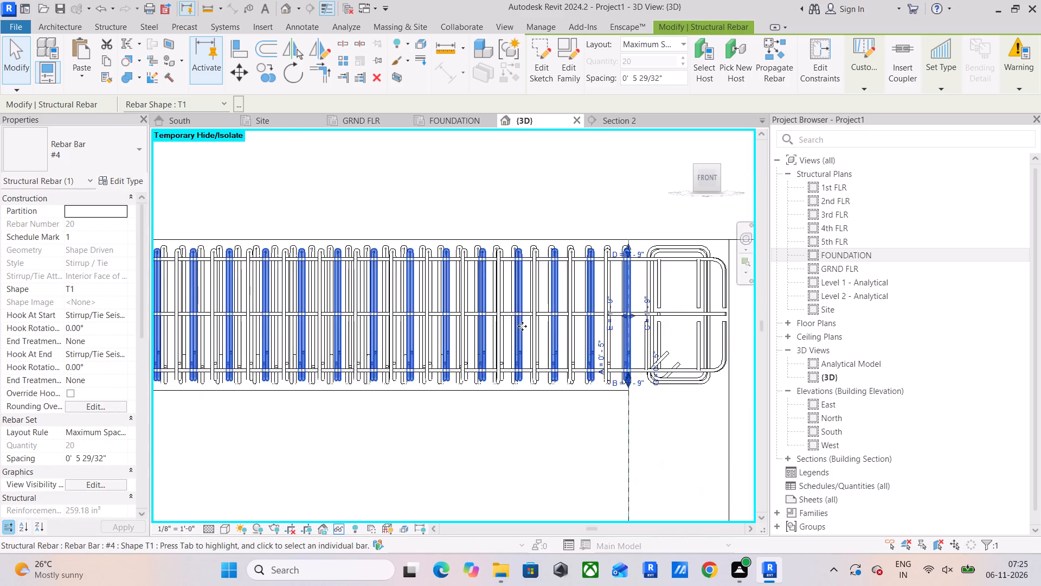
pyautogui.scroll(-2, 522, 326)
pyautogui.moveTo(522, 327); pyautogui.dragTo(718, 340, button='middle')
pyautogui.scroll(5, 340, 309)
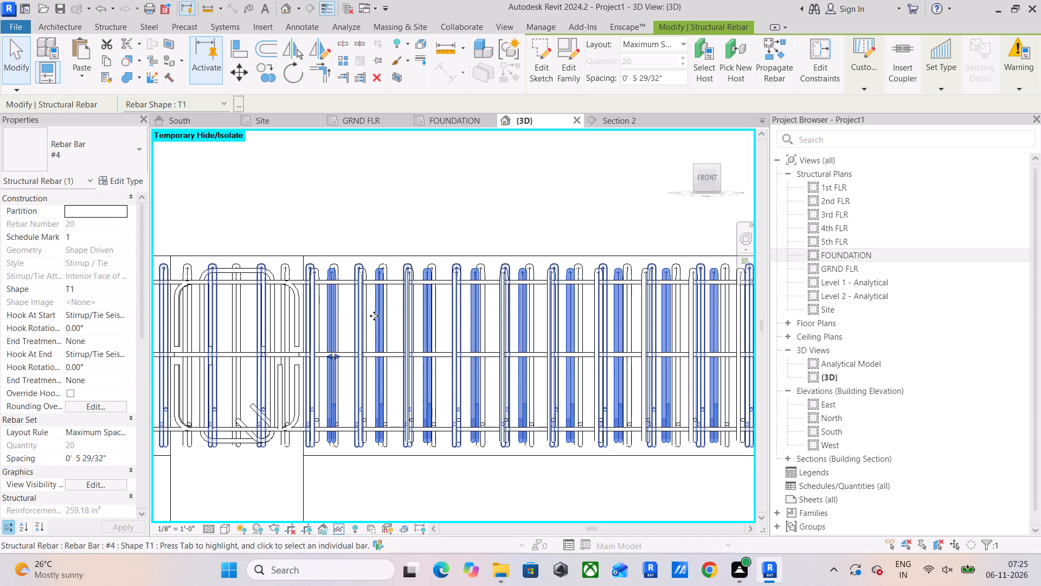
pyautogui.scroll(2, 349, 257)
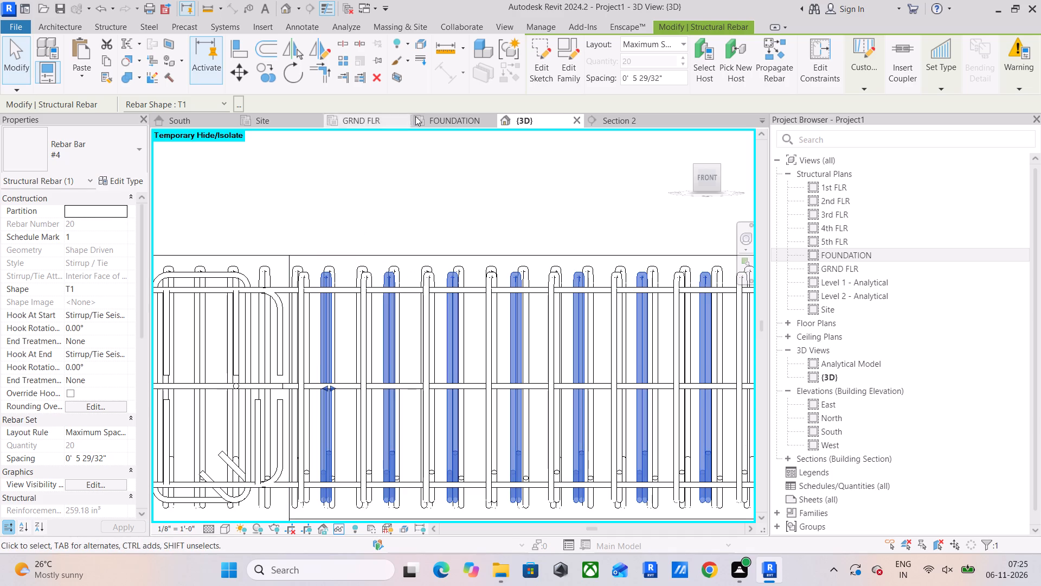
pyautogui.click(104, 30)
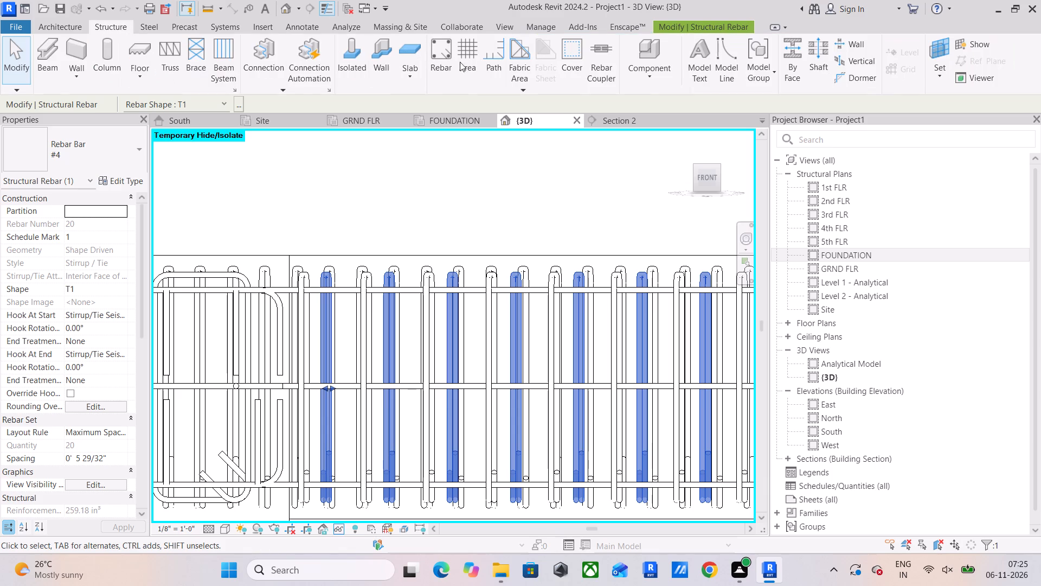
pyautogui.click(573, 60)
pyautogui.click(506, 254)
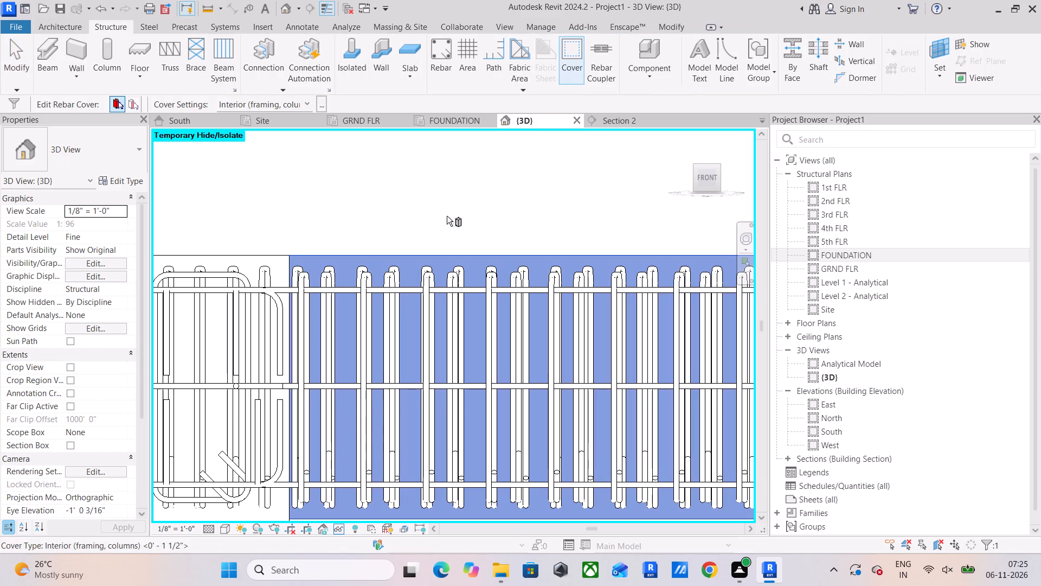
pyautogui.click(301, 103)
pyautogui.click(281, 119)
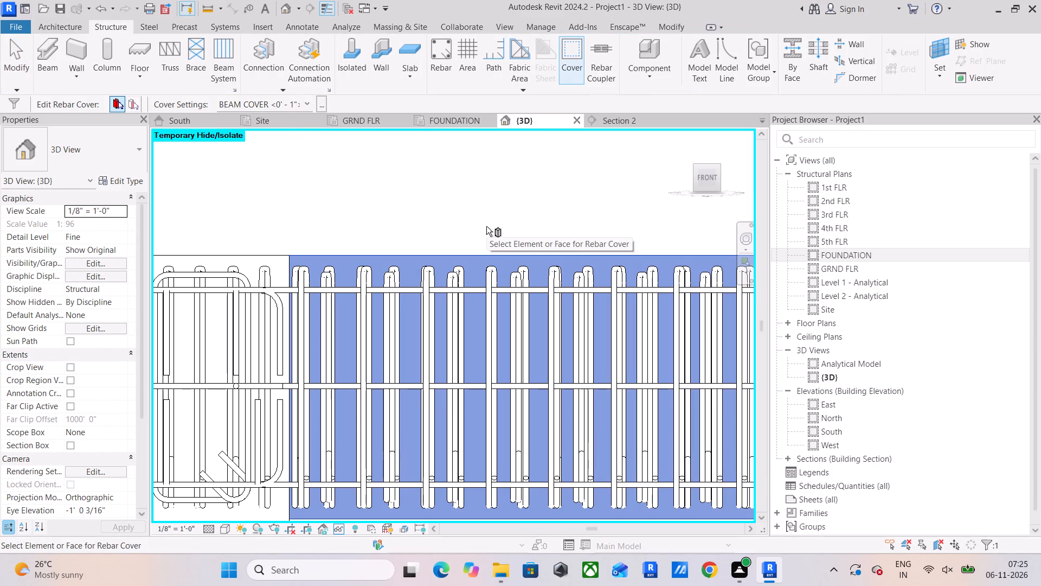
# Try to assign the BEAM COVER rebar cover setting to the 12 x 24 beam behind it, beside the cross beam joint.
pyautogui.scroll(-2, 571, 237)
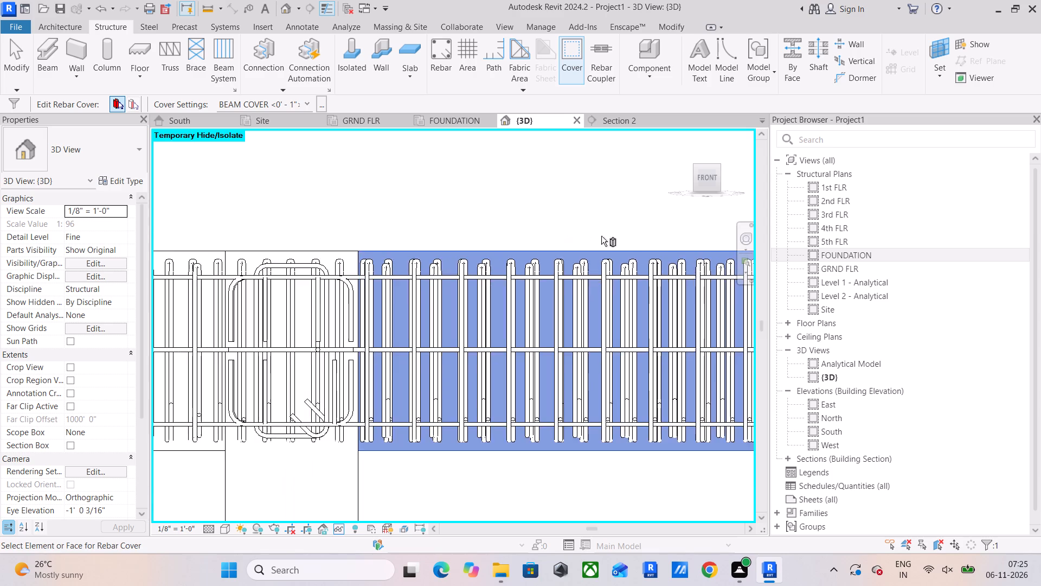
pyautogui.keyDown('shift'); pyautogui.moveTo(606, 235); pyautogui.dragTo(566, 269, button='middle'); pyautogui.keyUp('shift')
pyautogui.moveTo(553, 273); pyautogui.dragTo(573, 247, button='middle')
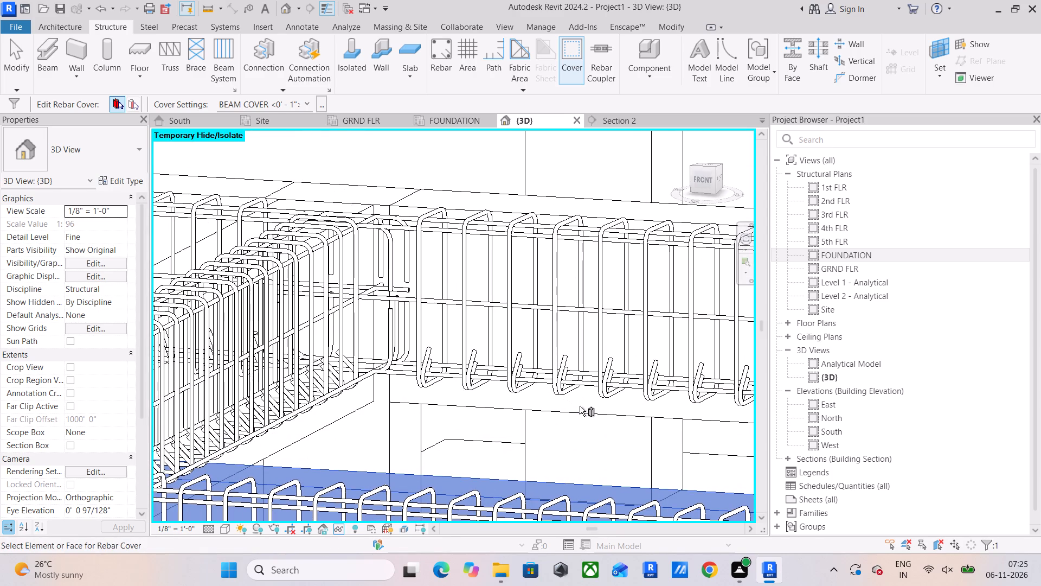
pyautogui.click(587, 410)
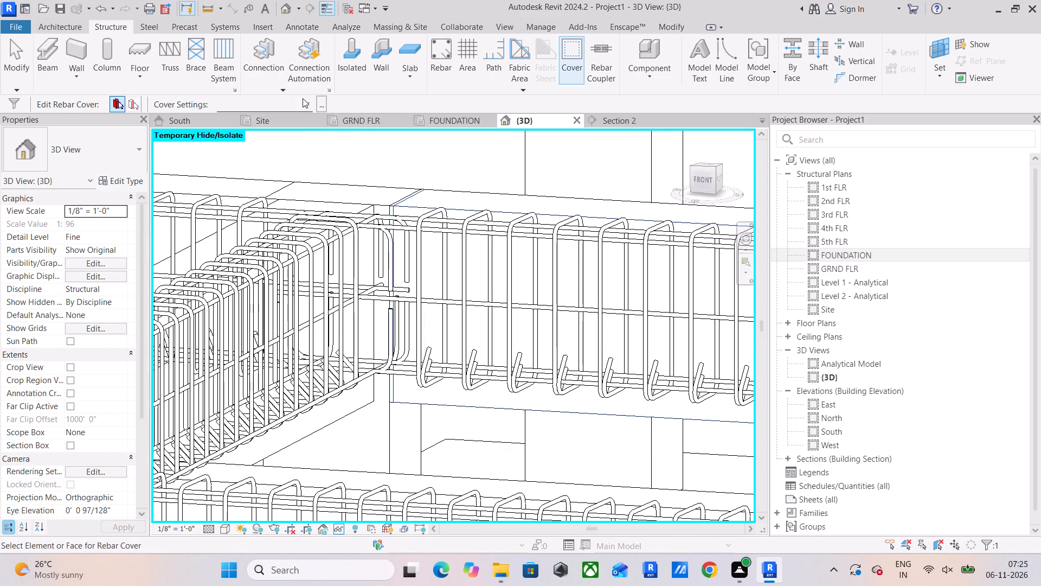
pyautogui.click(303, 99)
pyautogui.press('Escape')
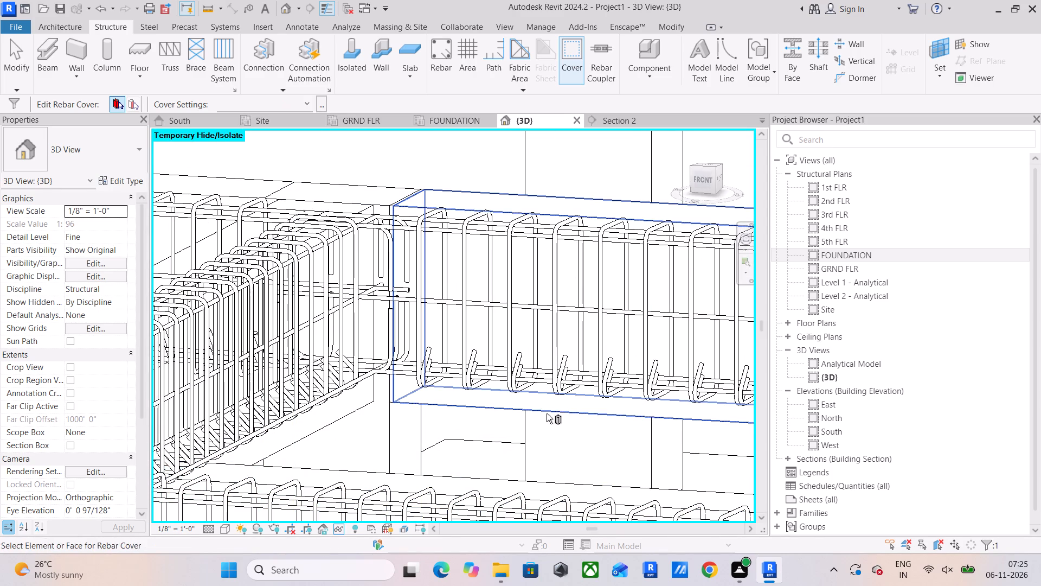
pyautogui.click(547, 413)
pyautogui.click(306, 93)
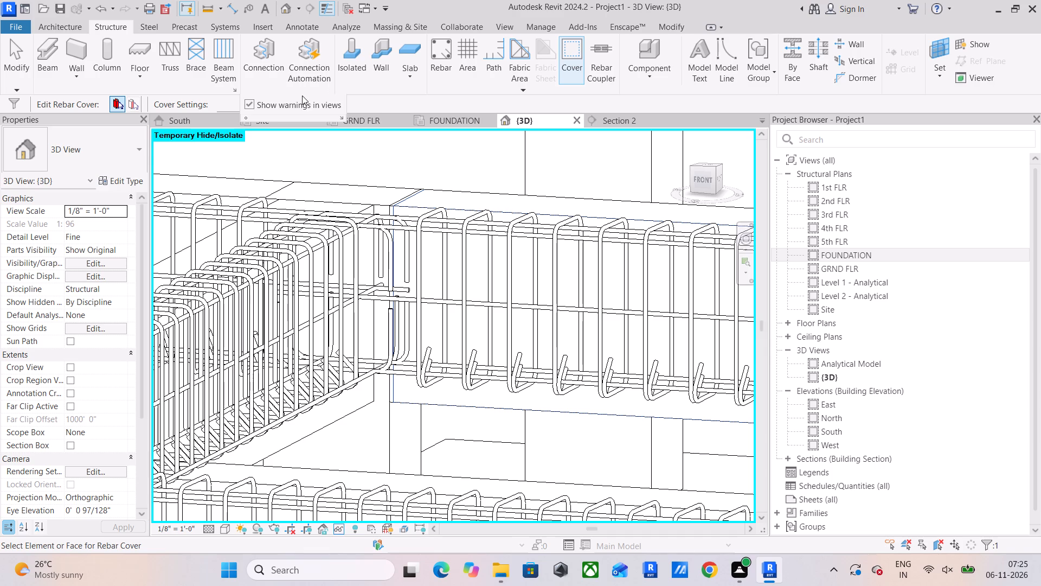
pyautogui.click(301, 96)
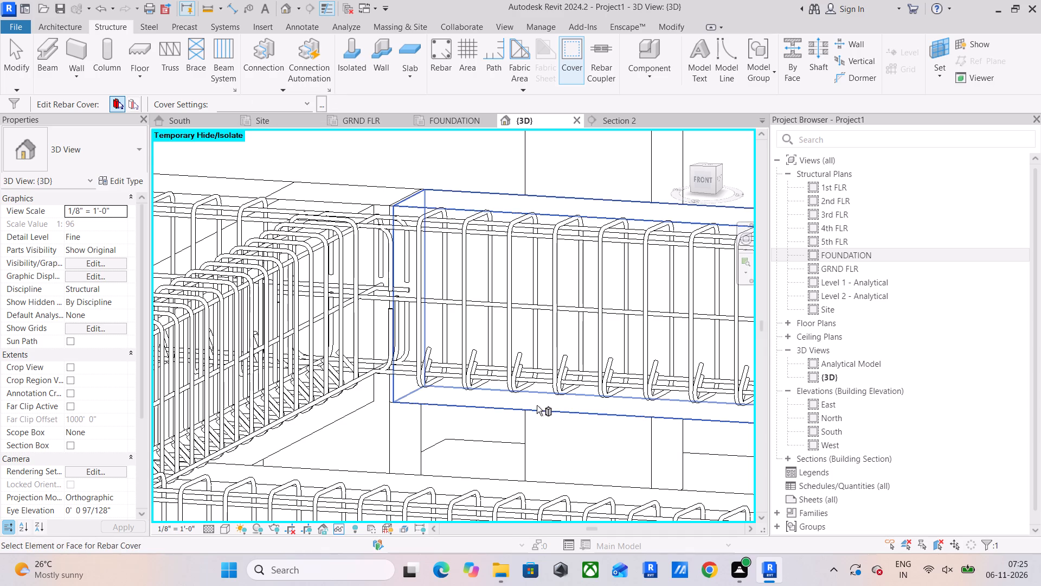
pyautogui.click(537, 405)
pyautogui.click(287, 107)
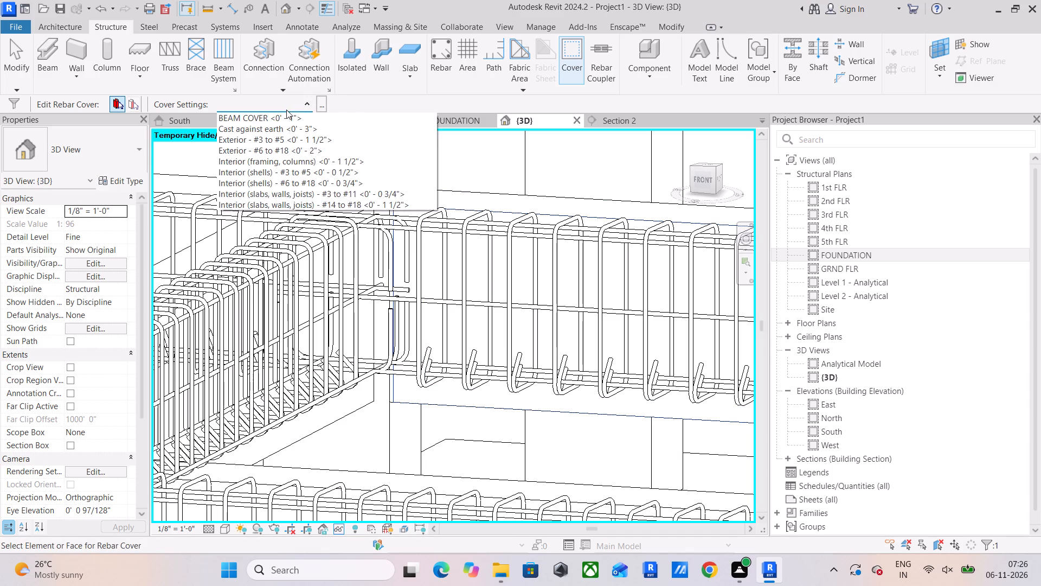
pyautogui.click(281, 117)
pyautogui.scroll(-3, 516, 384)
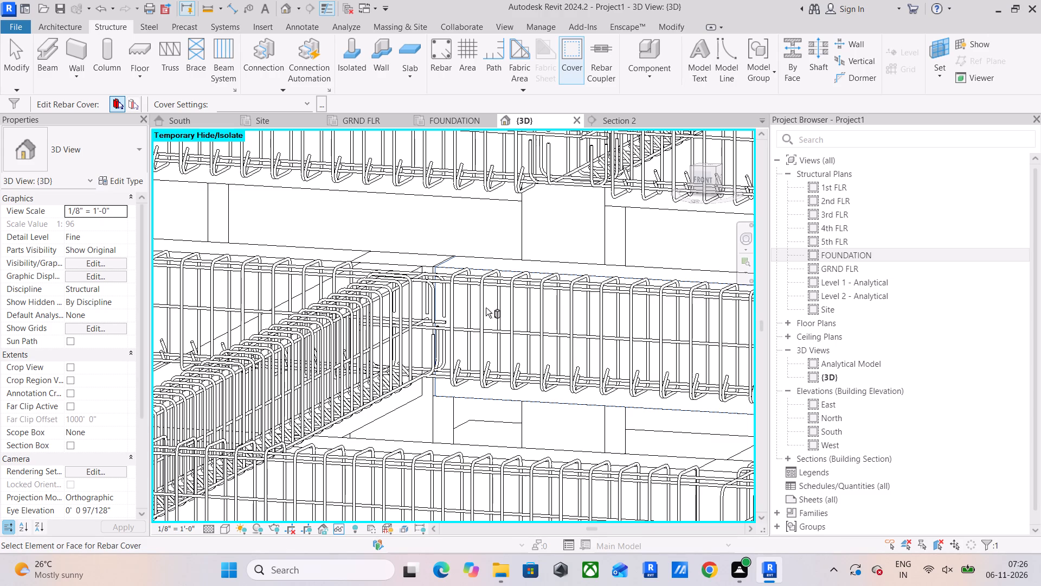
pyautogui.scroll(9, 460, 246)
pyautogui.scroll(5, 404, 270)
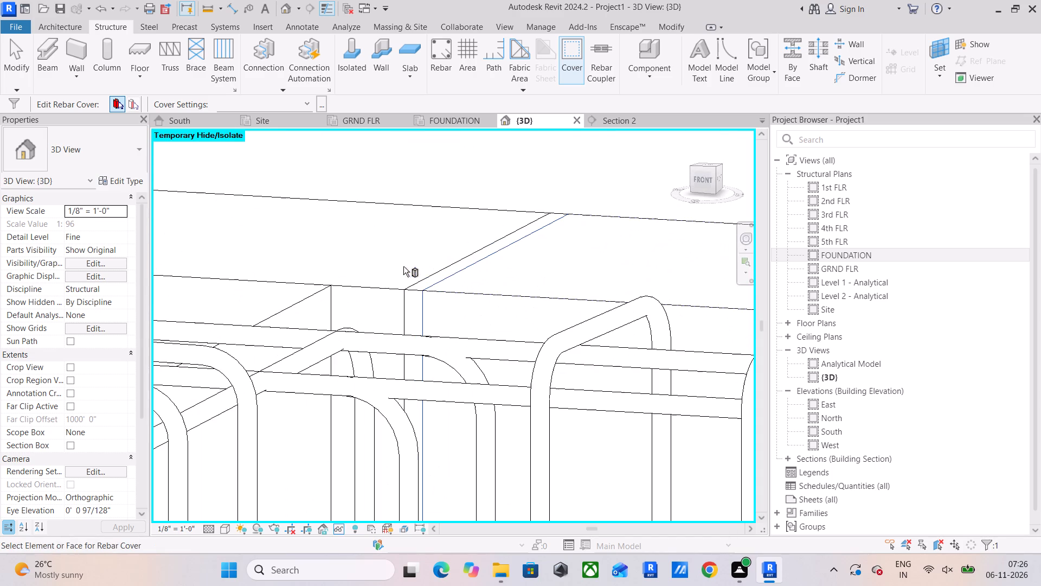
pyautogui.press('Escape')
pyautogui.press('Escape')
# Delete the overlapping duplicate 12 x 24 beam with the 10' 9" cut length, together with its hosted rebar, beside the cross beam joint.
pyautogui.click(442, 277)
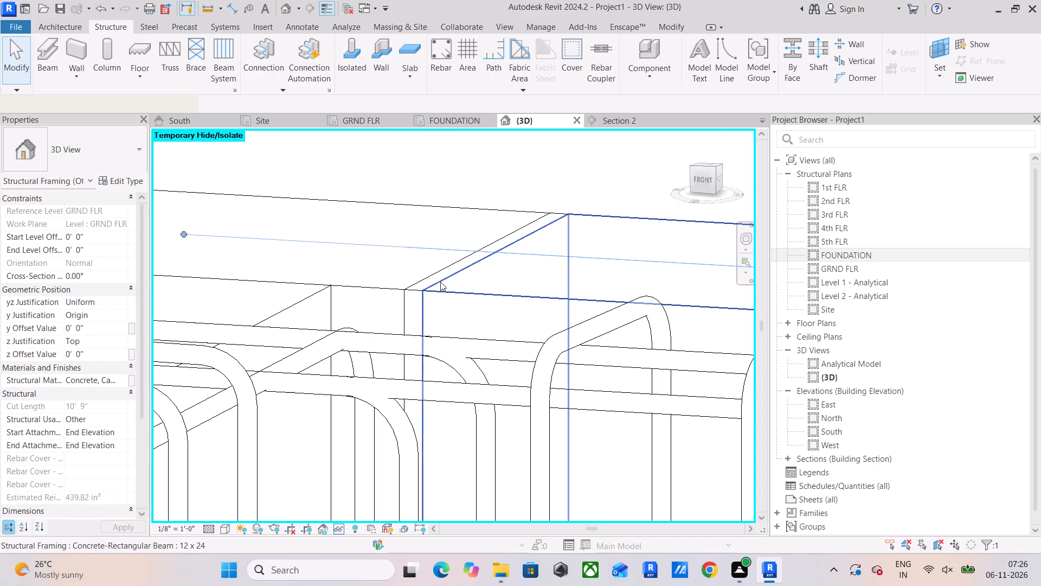
pyautogui.click(422, 283)
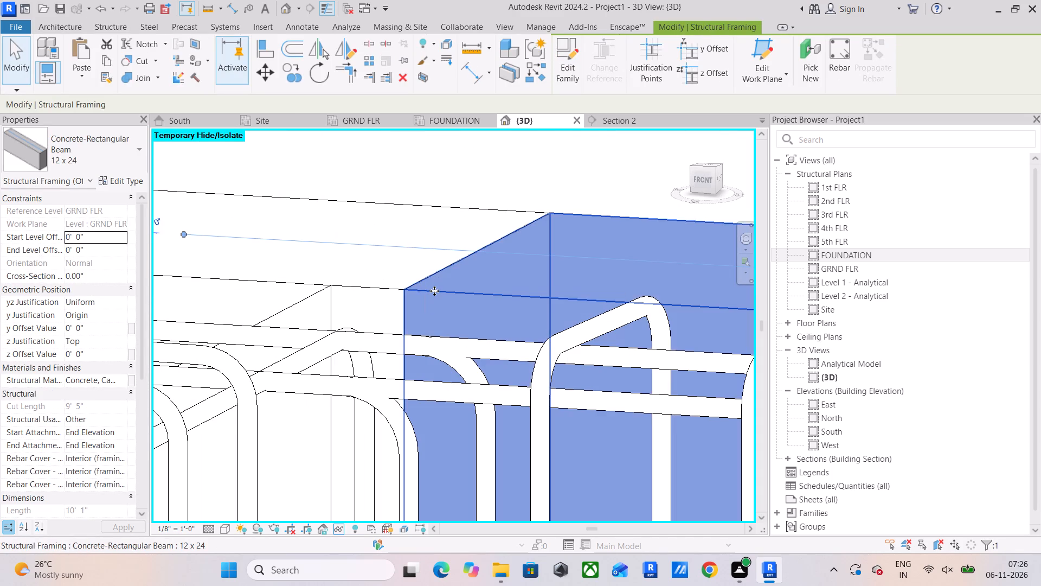
pyautogui.click(372, 276)
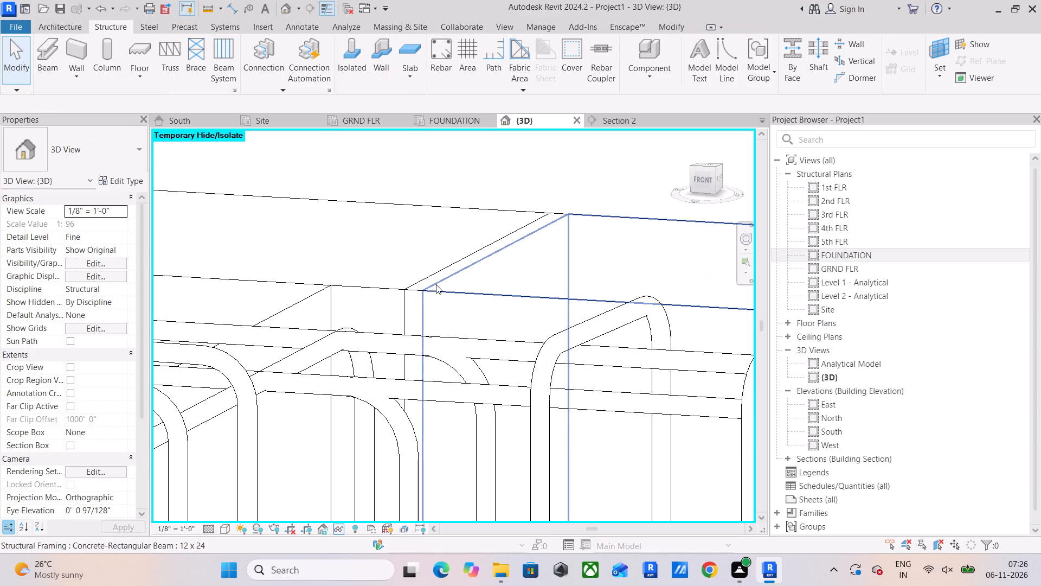
pyautogui.click(436, 284)
pyautogui.scroll(-5, 436, 284)
pyautogui.scroll(-5, 518, 300)
pyautogui.moveTo(543, 307); pyautogui.dragTo(487, 352, button='middle')
pyautogui.press('Delete')
pyautogui.scroll(-2, 487, 352)
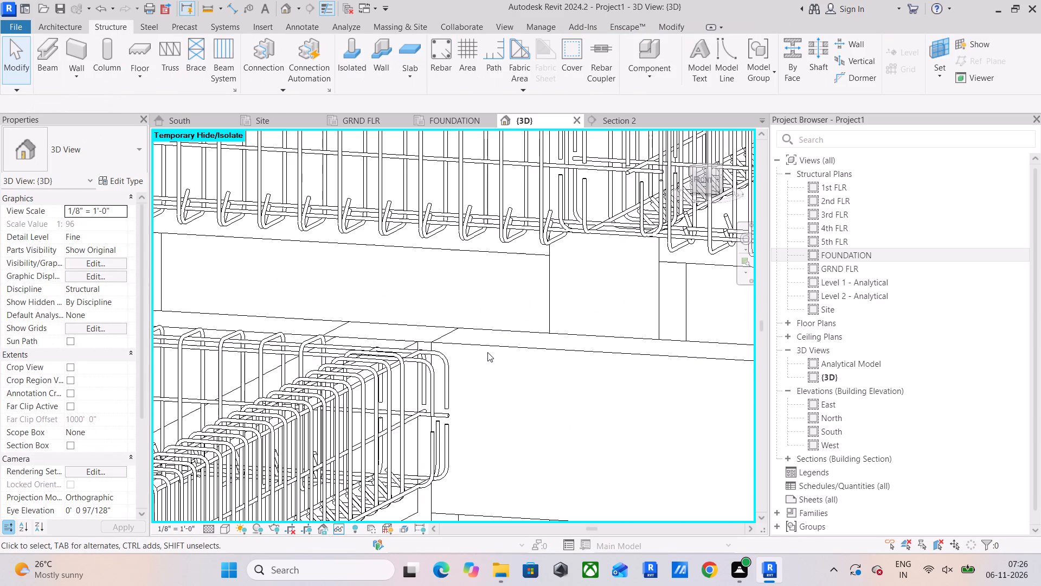
pyautogui.click(507, 346)
pyautogui.click(459, 278)
# Propagate the adjoining cross beam's rebar to the remaining 12 x 24 beam between the two column joints, aligned by host.
pyautogui.scroll(-5, 576, 321)
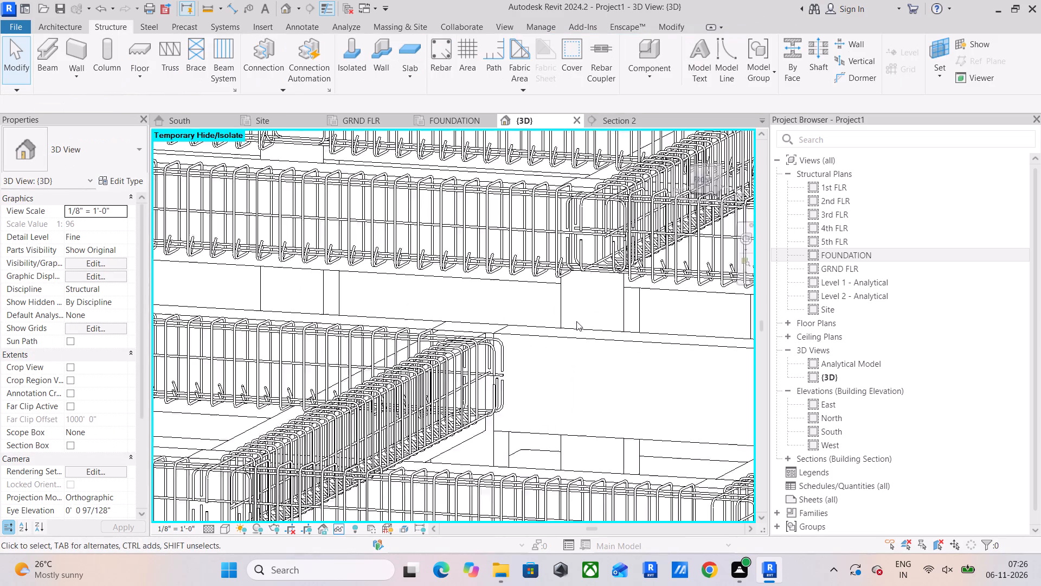
pyautogui.keyDown('shift'); pyautogui.moveTo(591, 343); pyautogui.dragTo(632, 359, button='middle'); pyautogui.keyUp('shift')
pyautogui.moveTo(631, 364); pyautogui.dragTo(466, 350, button='middle')
pyautogui.scroll(-2, 474, 336)
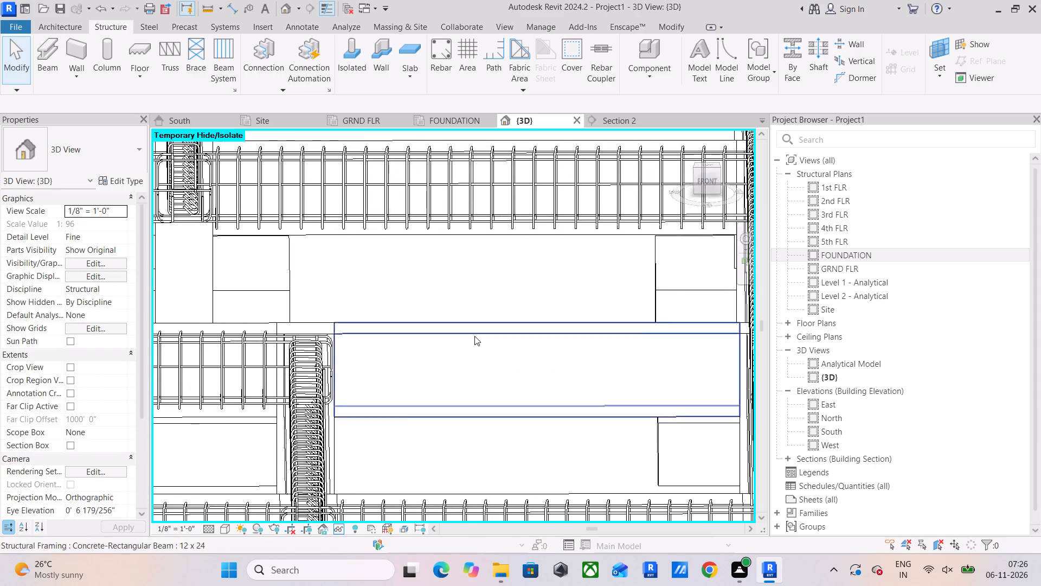
pyautogui.scroll(-3, 474, 336)
pyautogui.keyDown('shift'); pyautogui.moveTo(550, 359); pyautogui.dragTo(464, 418, button='middle'); pyautogui.keyUp('shift')
pyautogui.scroll(4, 295, 341)
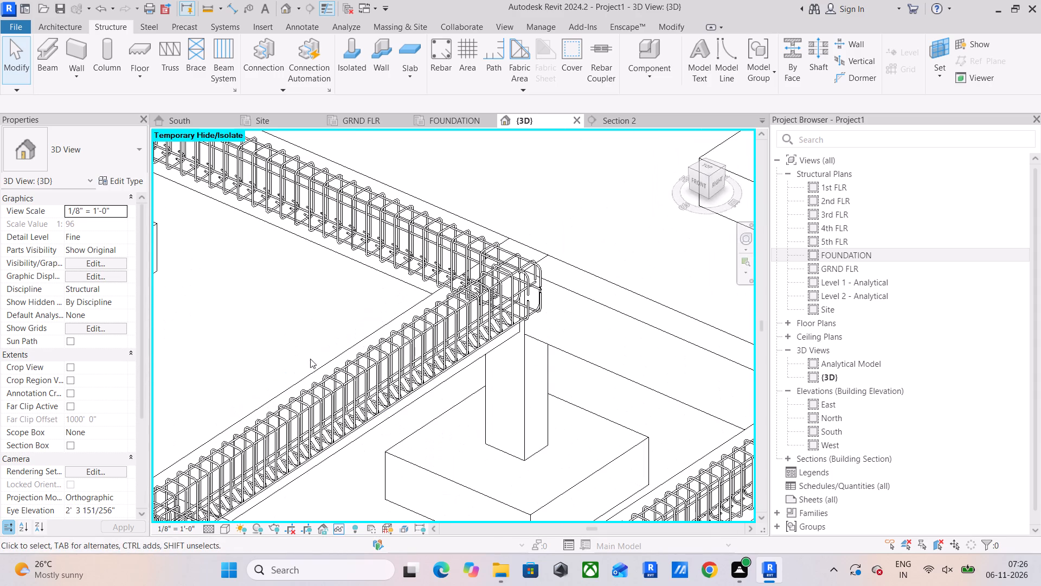
pyautogui.click(318, 365)
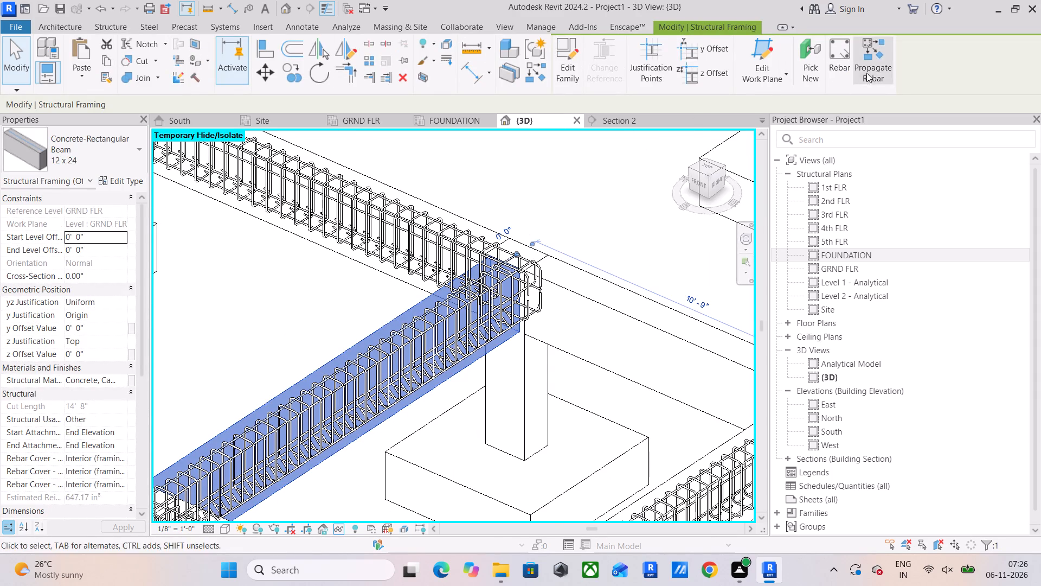
pyautogui.click(866, 73)
pyautogui.click(646, 309)
pyautogui.moveTo(646, 309); pyautogui.dragTo(497, 300, button='middle')
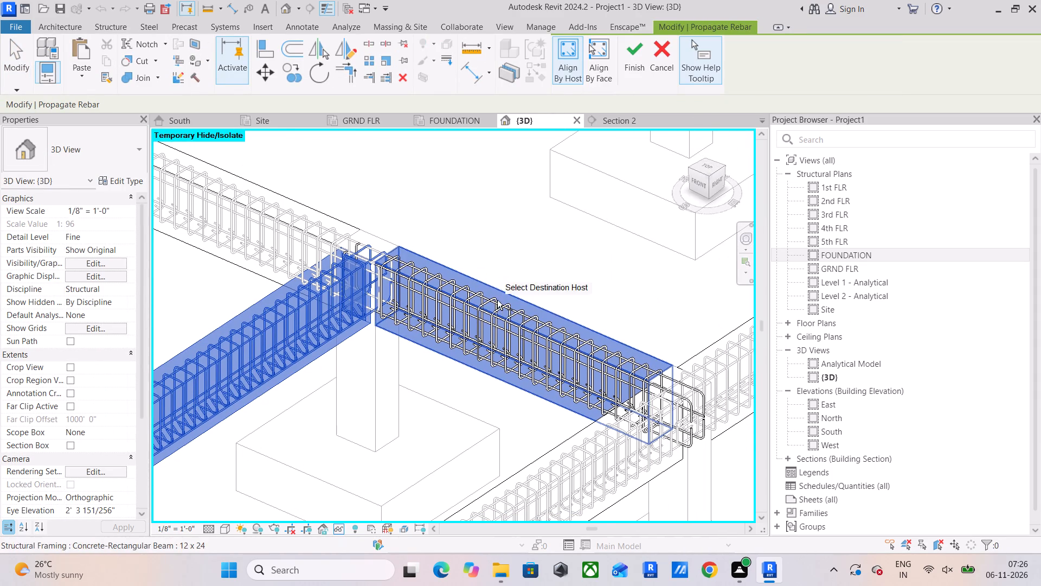
pyautogui.click(642, 68)
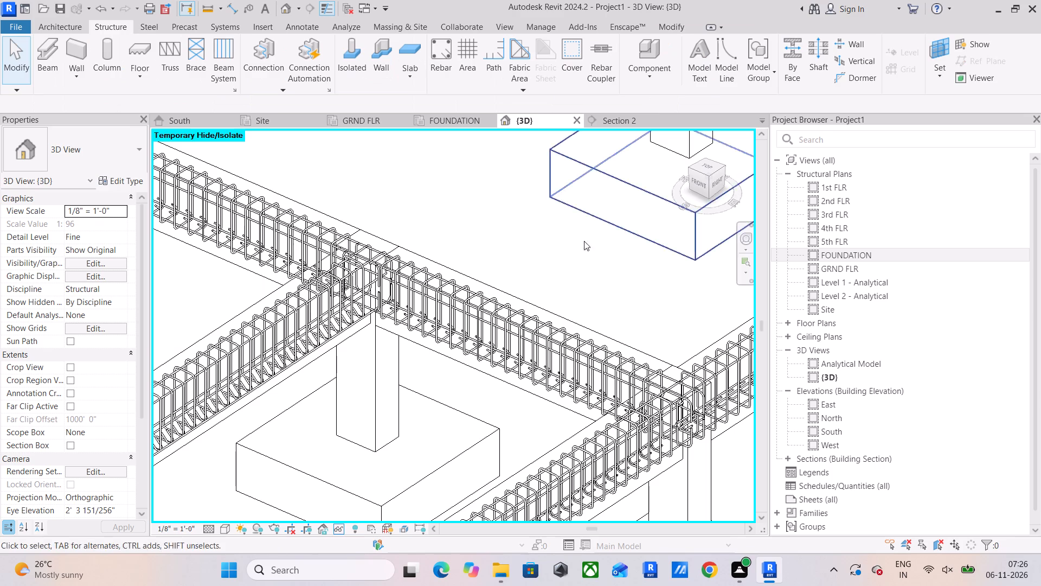
pyautogui.scroll(2, 419, 302)
pyautogui.scroll(-4, 419, 289)
pyautogui.scroll(1, 455, 307)
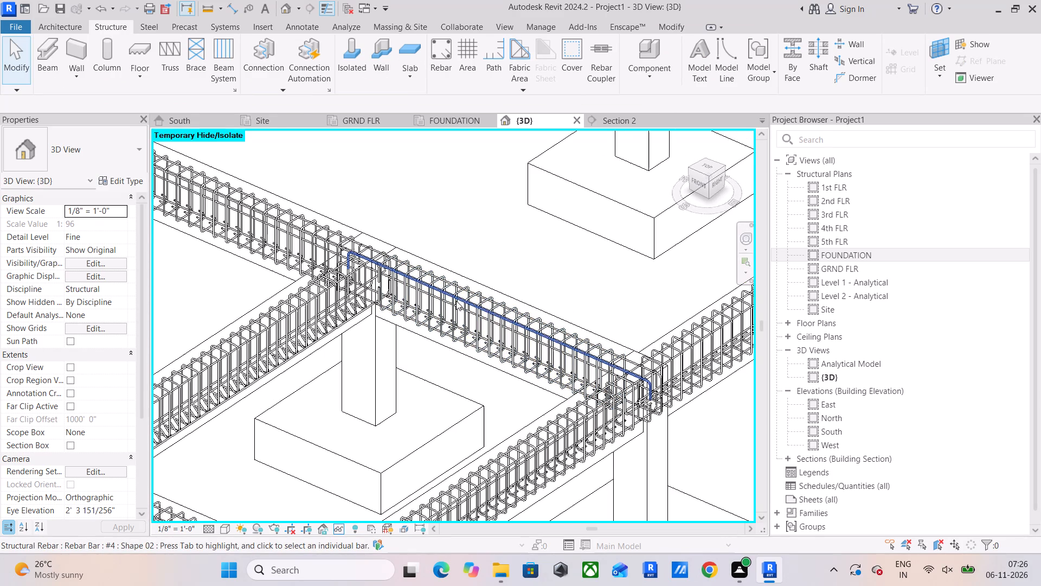
# Examine the rebar cages at the beam and column joints, as well as the whole foundation frame, in the 3D view.
pyautogui.keyDown('shift'); pyautogui.moveTo(500, 340); pyautogui.dragTo(692, 391, button='middle'); pyautogui.keyUp('shift')
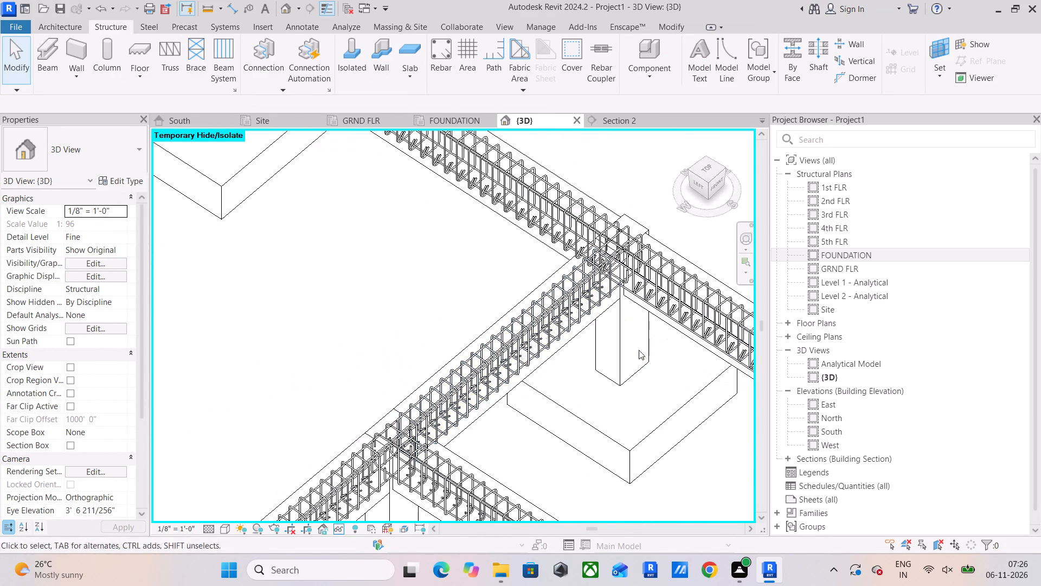
pyautogui.scroll(9, 579, 284)
pyautogui.keyDown('shift'); pyautogui.scroll(1, 565, 323); pyautogui.keyUp('shift')
pyautogui.keyDown('shift'); pyautogui.moveTo(565, 323); pyautogui.dragTo(600, 330, button='middle'); pyautogui.keyUp('shift')
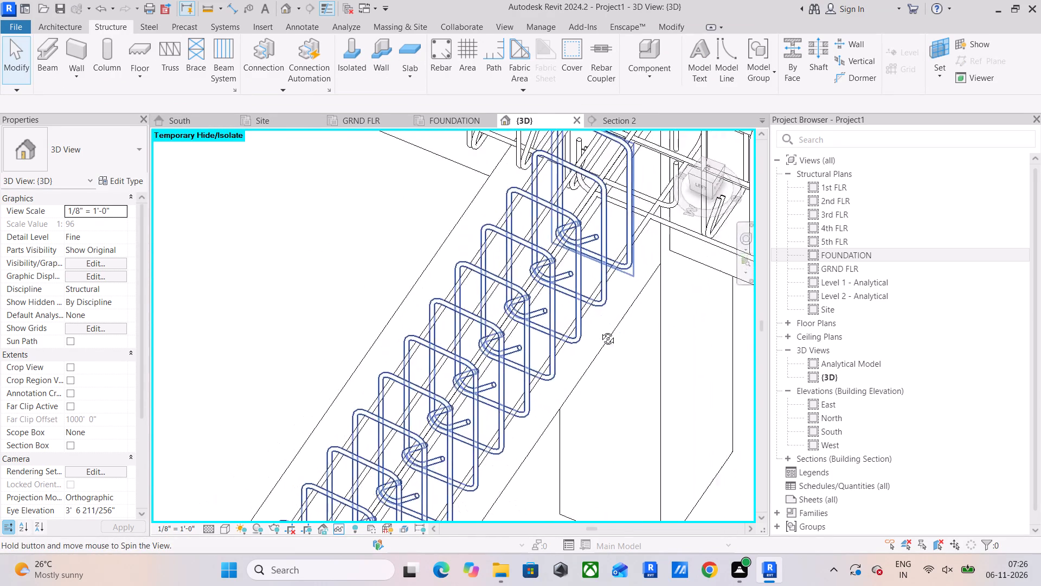
pyautogui.keyDown('shift'); pyautogui.moveTo(600, 330); pyautogui.dragTo(595, 253, button='middle'); pyautogui.keyUp('shift')
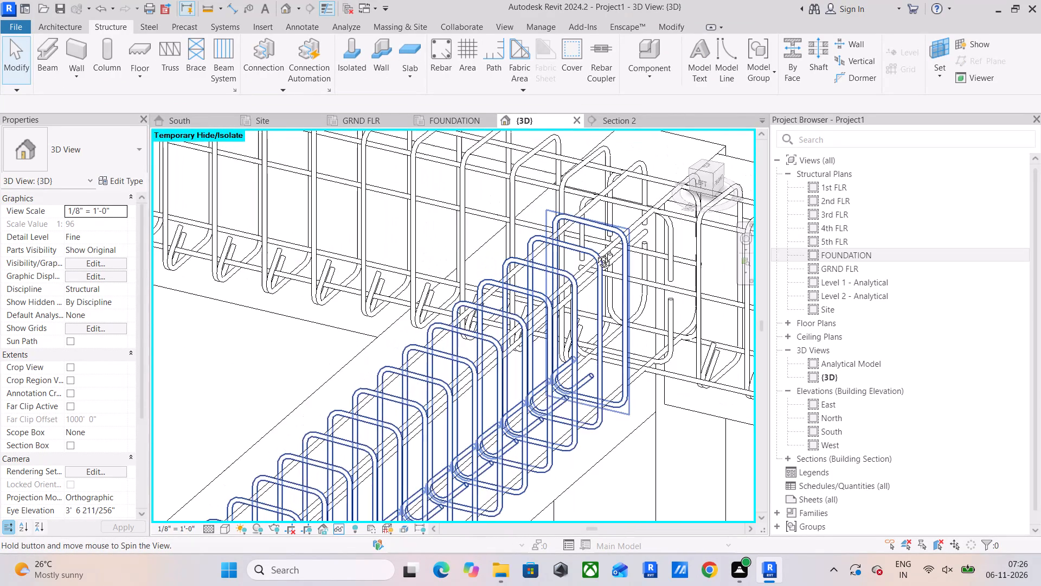
pyautogui.keyDown('shift'); pyautogui.moveTo(595, 253); pyautogui.dragTo(644, 284, button='middle'); pyautogui.keyUp('shift')
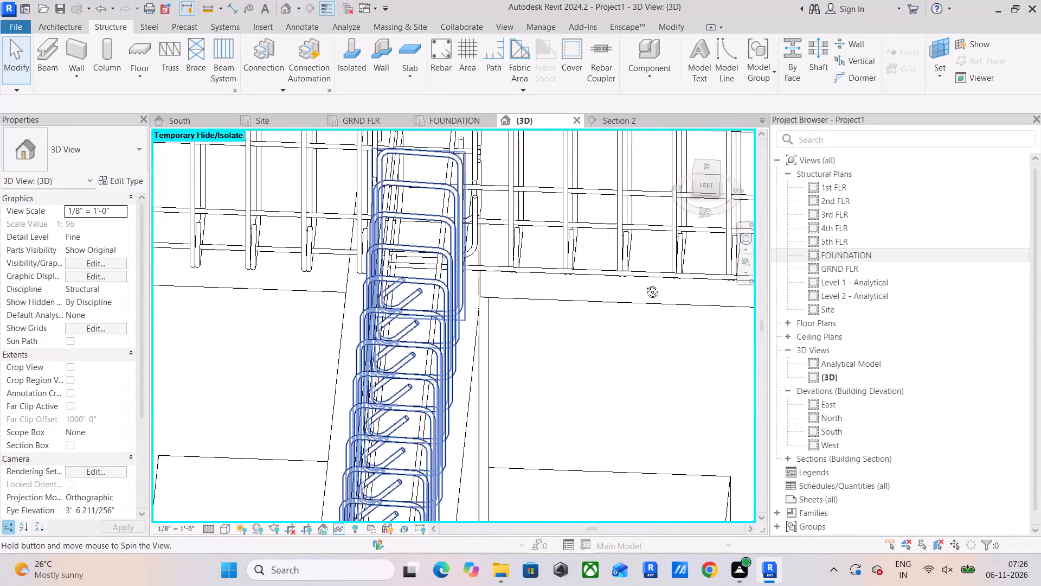
pyautogui.keyDown('shift'); pyautogui.moveTo(644, 284); pyautogui.dragTo(643, 284, button='middle'); pyautogui.keyUp('shift')
pyautogui.scroll(-4, 611, 326)
pyautogui.keyDown('shift'); pyautogui.moveTo(607, 331); pyautogui.dragTo(536, 293, button='middle'); pyautogui.keyUp('shift')
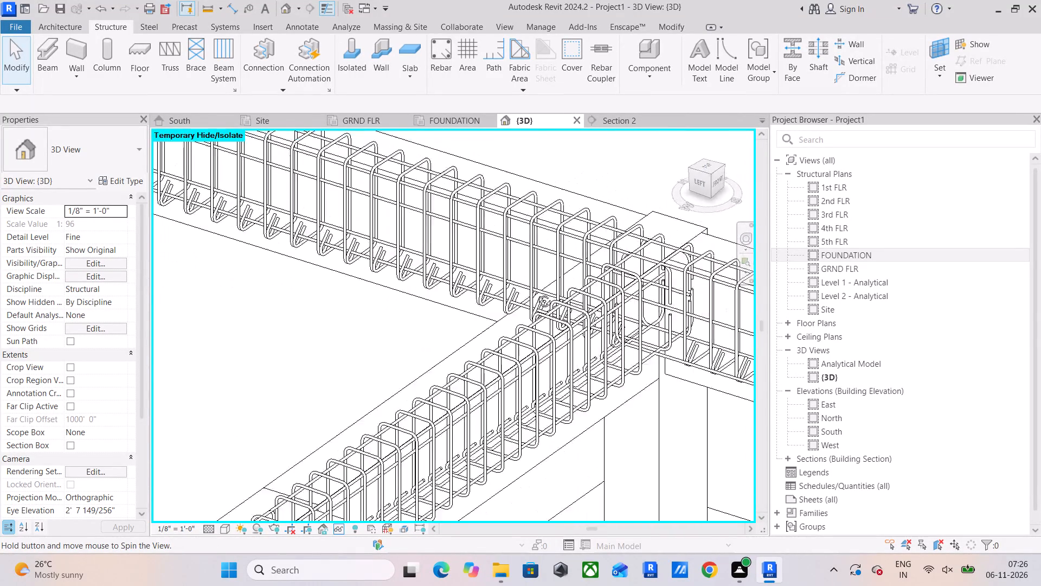
pyautogui.keyDown('shift'); pyautogui.moveTo(536, 293); pyautogui.dragTo(368, 252, button='middle'); pyautogui.keyUp('shift')
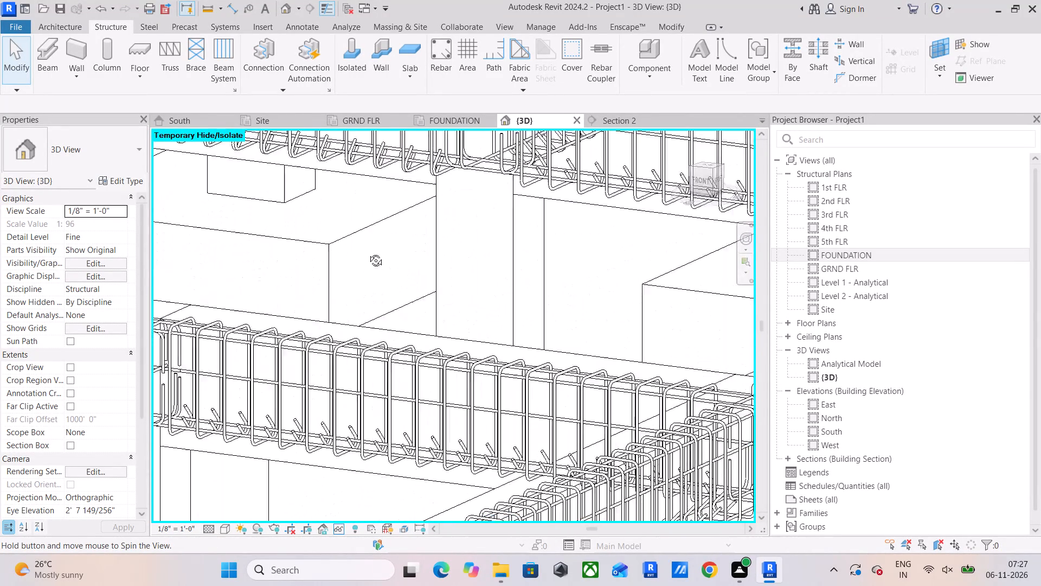
pyautogui.keyDown('shift'); pyautogui.moveTo(368, 252); pyautogui.dragTo(410, 233, button='middle'); pyautogui.keyUp('shift')
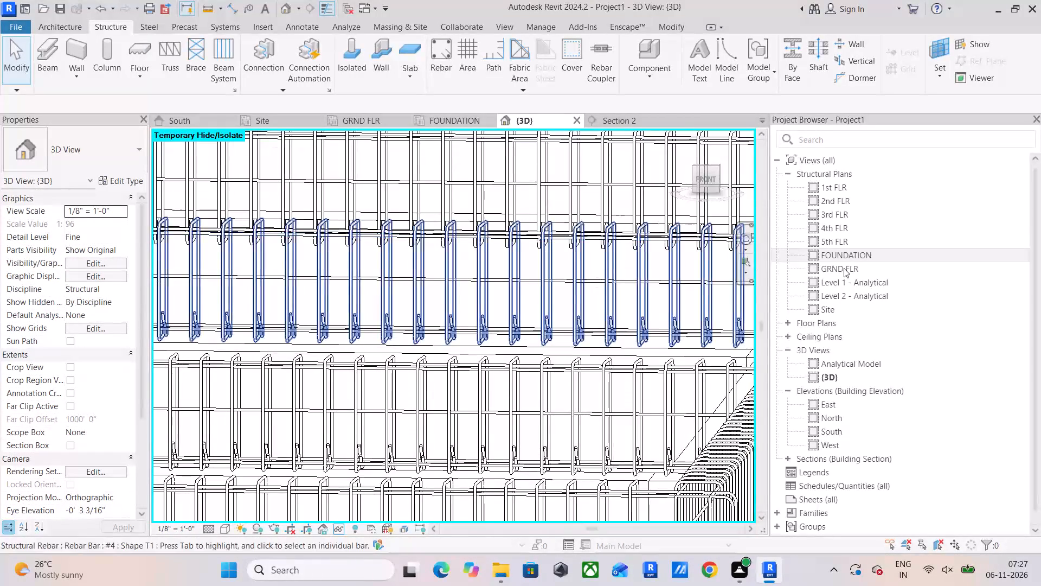
pyautogui.scroll(-7, 836, 276)
pyautogui.keyDown('shift'); pyautogui.moveTo(852, 356); pyautogui.dragTo(767, 399, button='middle'); pyautogui.keyUp('shift')
pyautogui.scroll(-2, 639, 341)
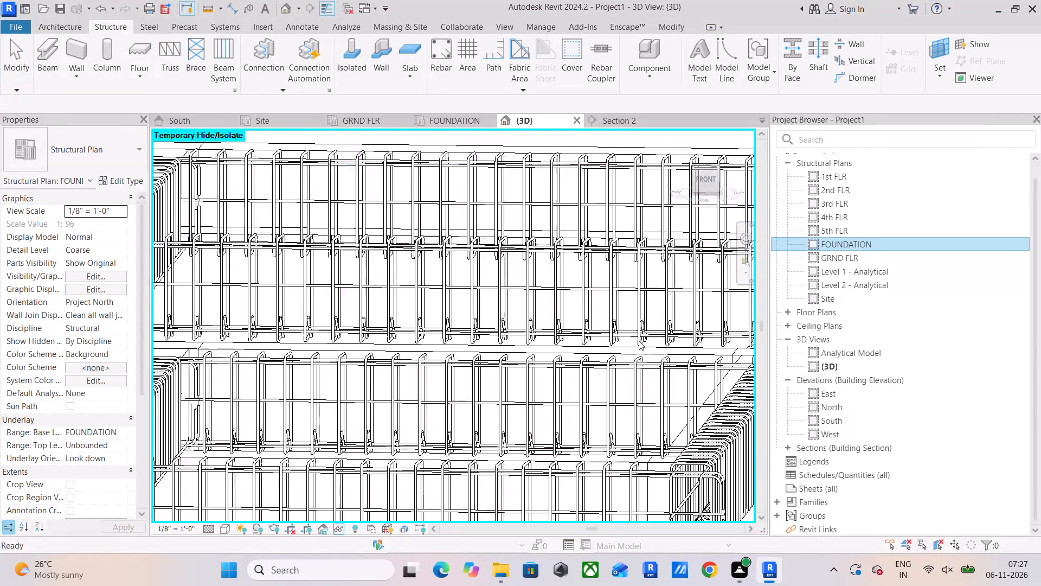
pyautogui.scroll(-1, 639, 341)
pyautogui.keyDown('shift'); pyautogui.moveTo(685, 340); pyautogui.dragTo(568, 395, button='middle'); pyautogui.keyUp('shift')
pyautogui.scroll(-4, 550, 317)
pyautogui.keyDown('shift'); pyautogui.moveTo(609, 309); pyautogui.dragTo(583, 361, button='middle'); pyautogui.keyUp('shift')
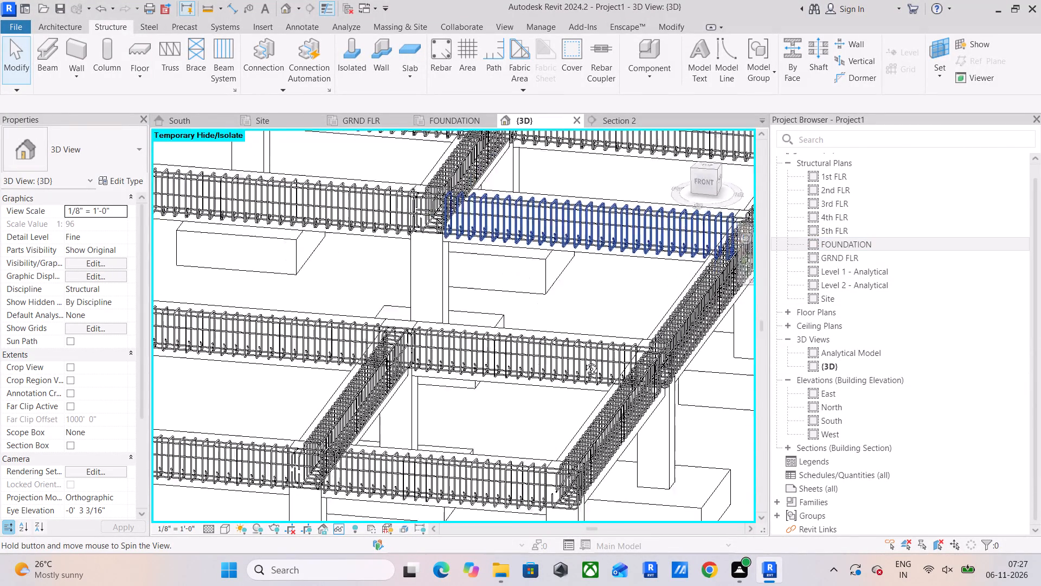
pyautogui.keyDown('shift'); pyautogui.moveTo(583, 361); pyautogui.dragTo(492, 390, button='middle'); pyautogui.keyUp('shift')
pyautogui.scroll(-4, 530, 383)
pyautogui.scroll(-3, 587, 375)
pyautogui.moveTo(613, 377); pyautogui.dragTo(580, 397, button='middle')
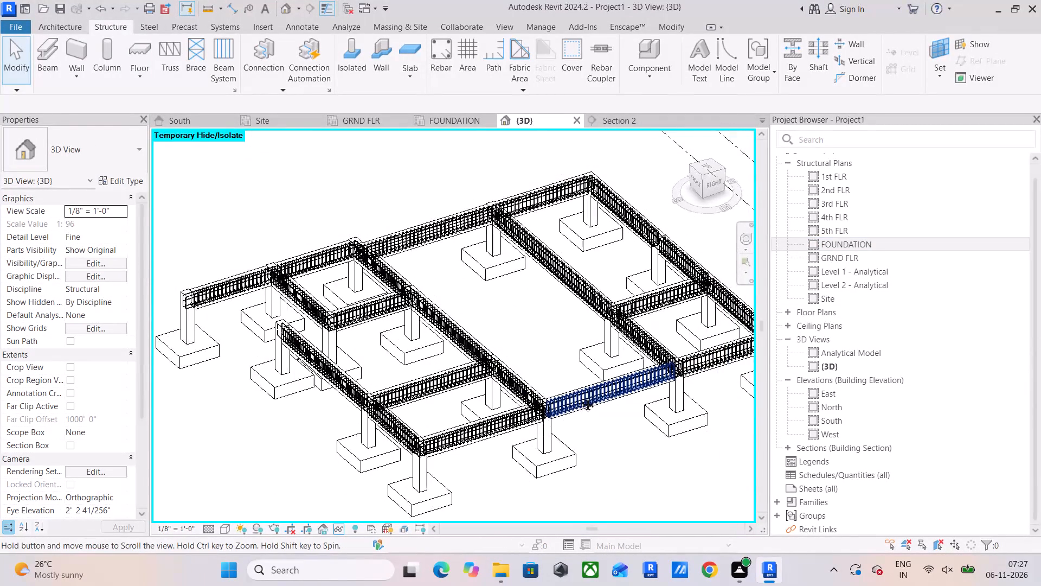
pyautogui.moveTo(580, 397); pyautogui.dragTo(620, 408, button='middle')
pyautogui.scroll(-2, 620, 353)
pyautogui.moveTo(614, 357); pyautogui.dragTo(561, 358, button='middle')
pyautogui.keyDown('shift'); pyautogui.moveTo(560, 360); pyautogui.dragTo(631, 321, button='middle'); pyautogui.keyUp('shift')
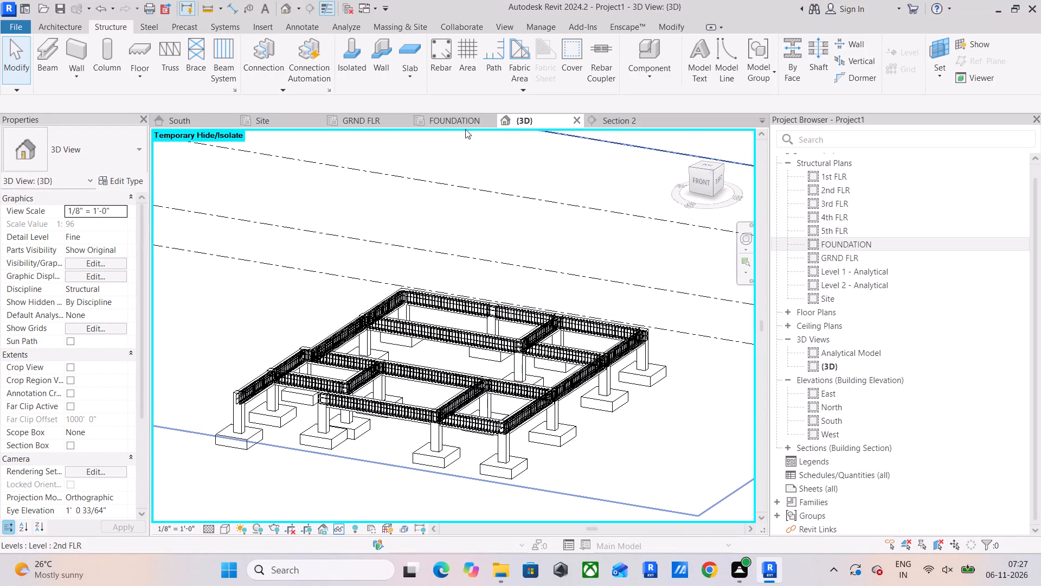
# Open the GRND FLR structural plan and examine the column at the free end of the projecting reinforced beam.
pyautogui.click(268, 123)
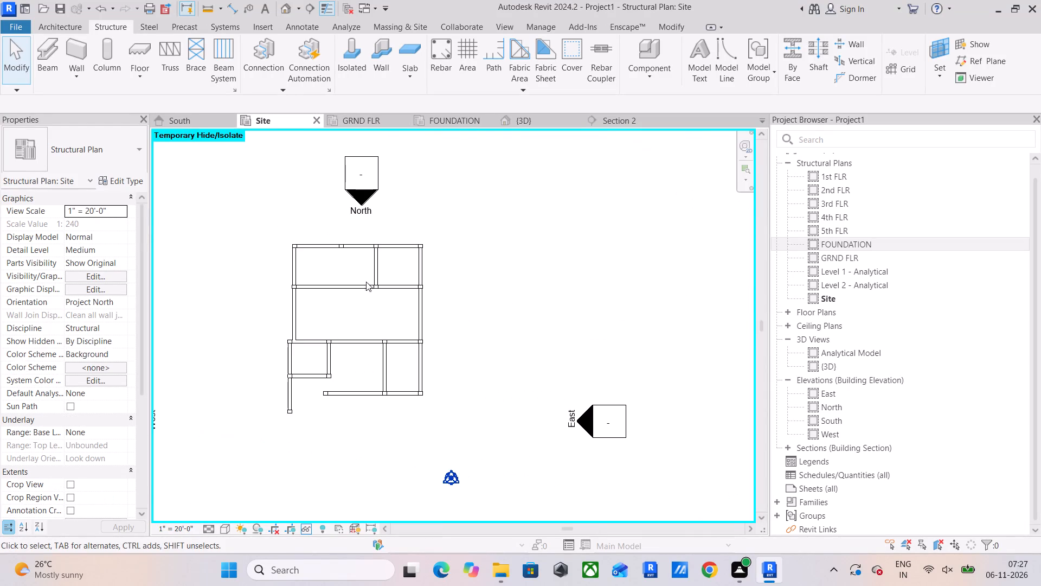
pyautogui.click(369, 116)
pyautogui.scroll(12, 330, 457)
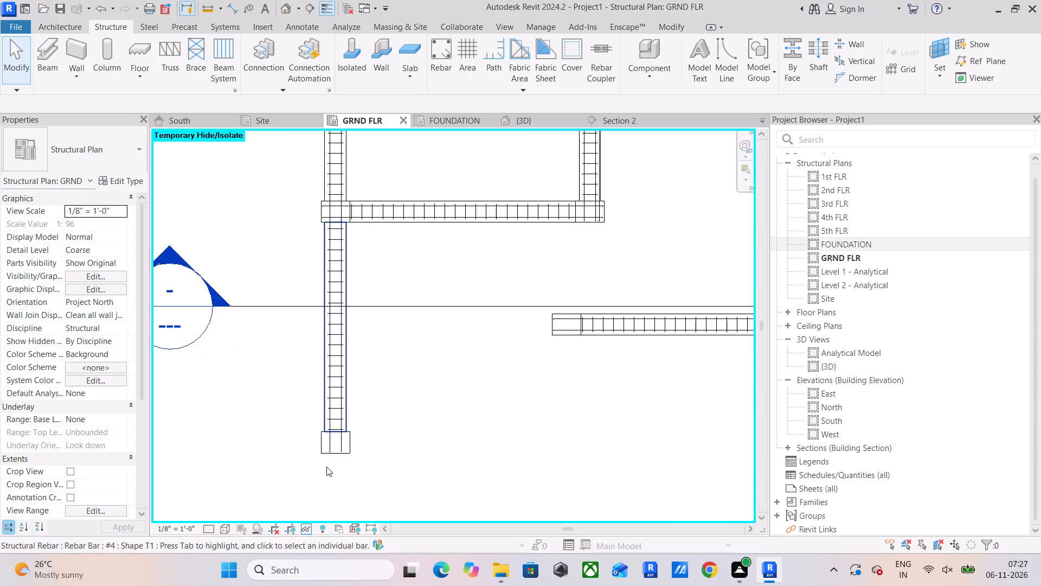
pyautogui.scroll(3, 326, 467)
pyautogui.scroll(8, 343, 413)
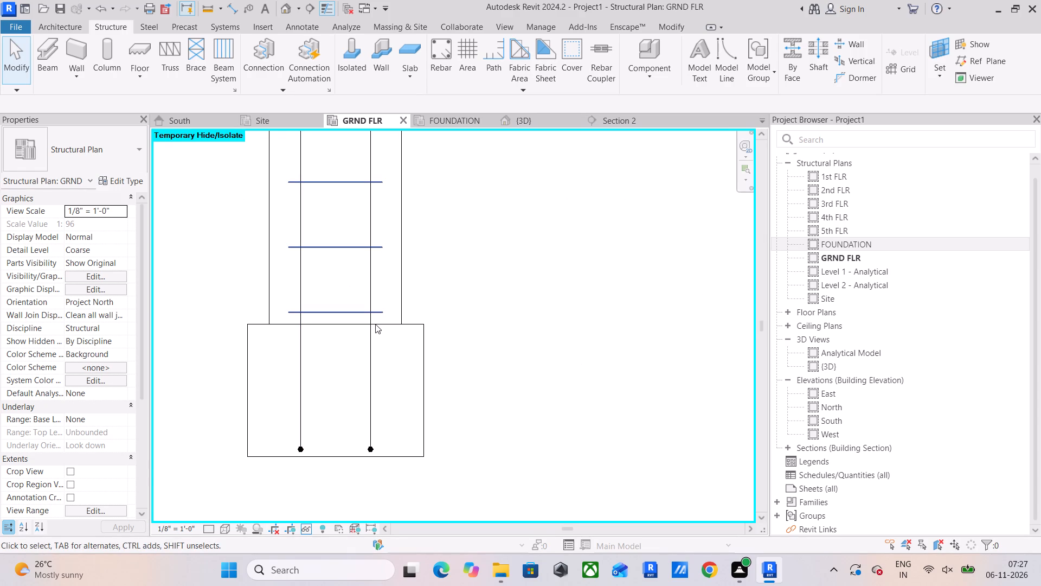
pyautogui.scroll(-3, 388, 341)
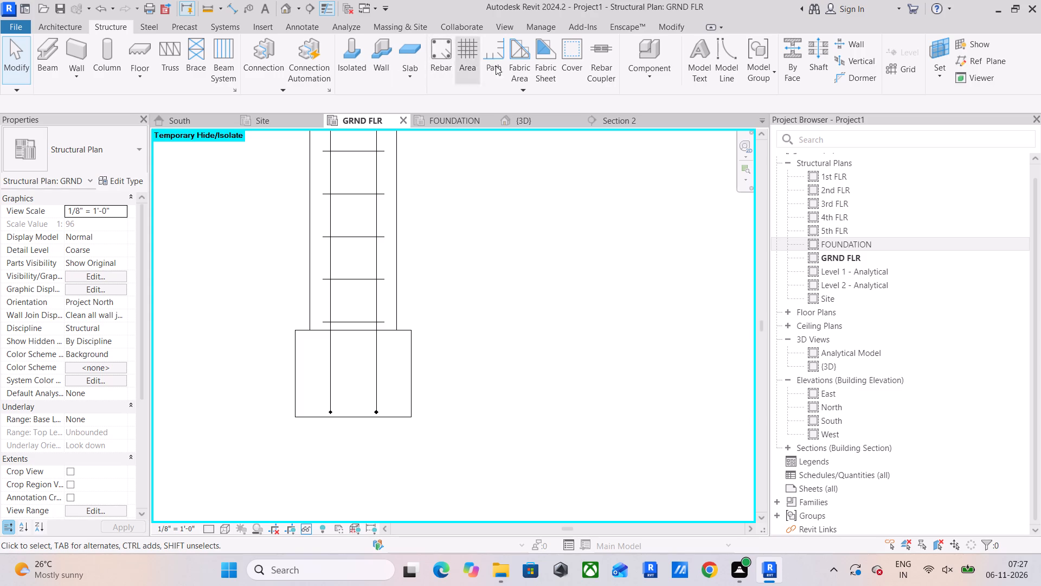
# Add a rebar cover setting named COLUMN COVER with a 25 mm cover distance.
pyautogui.click(581, 78)
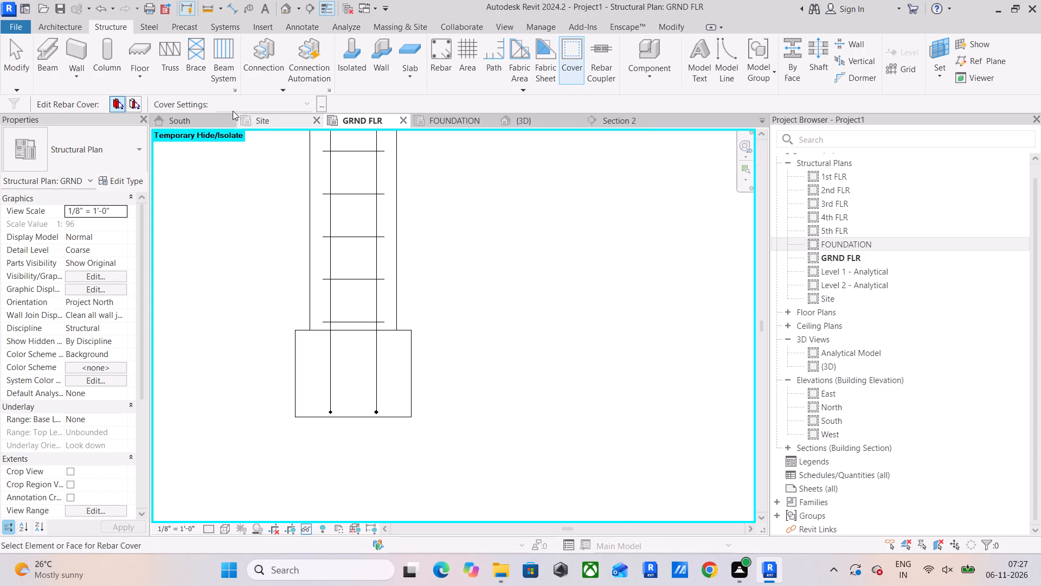
pyautogui.click(324, 102)
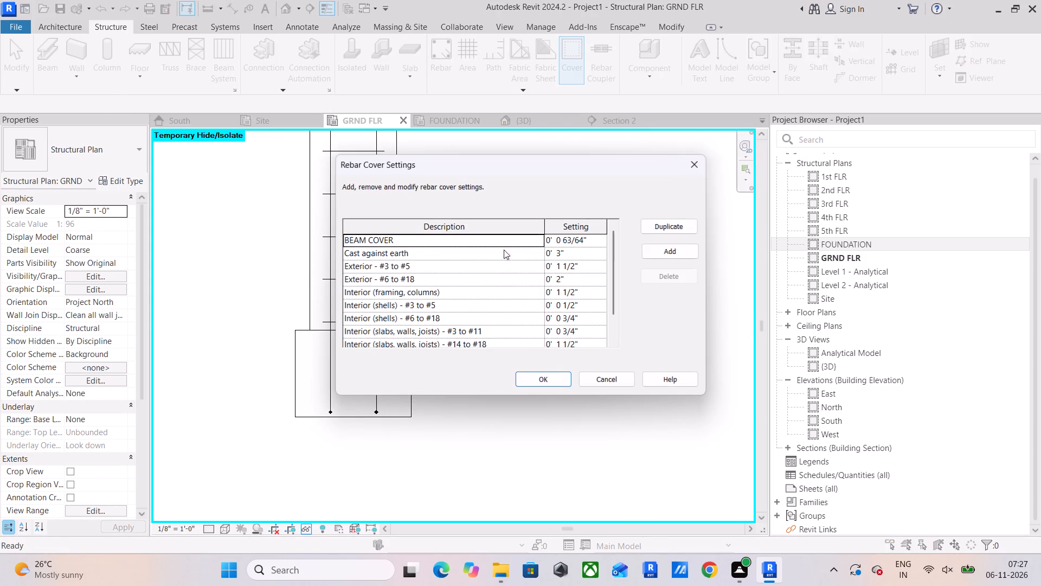
pyautogui.click(670, 249)
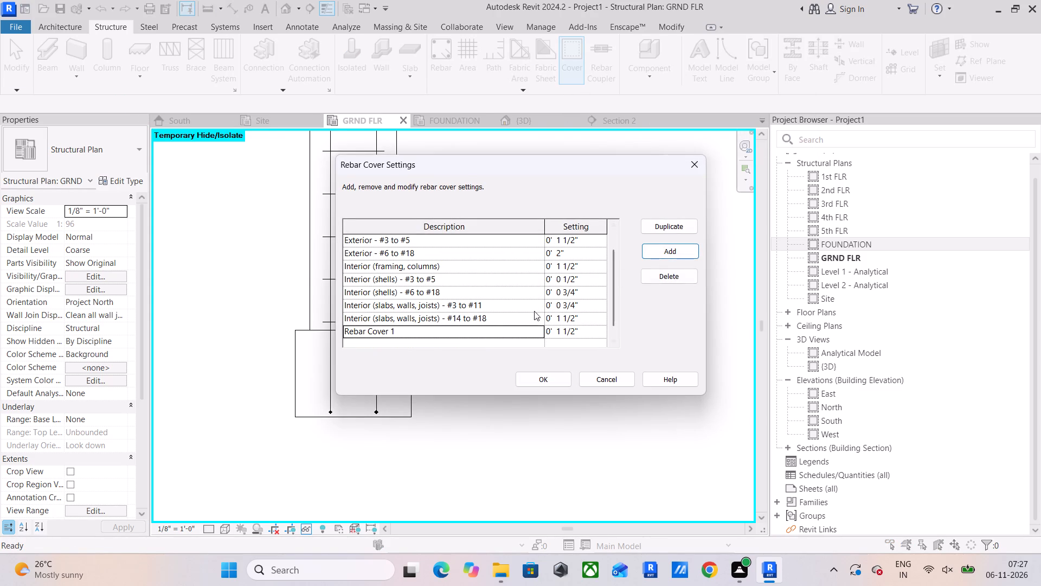
pyautogui.click(456, 333)
pyautogui.write('COLUMN COVER')
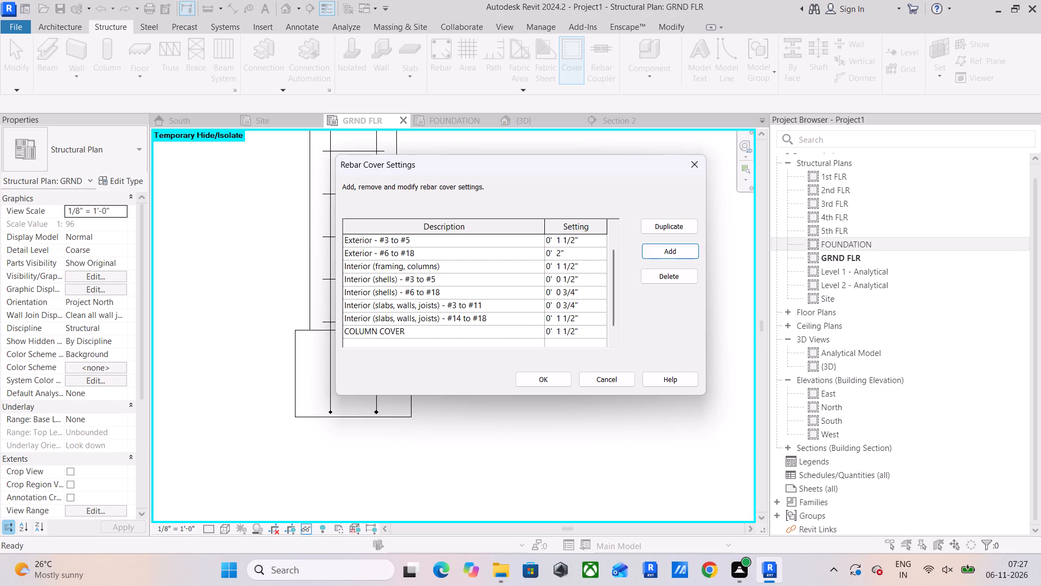
pyautogui.click(599, 332)
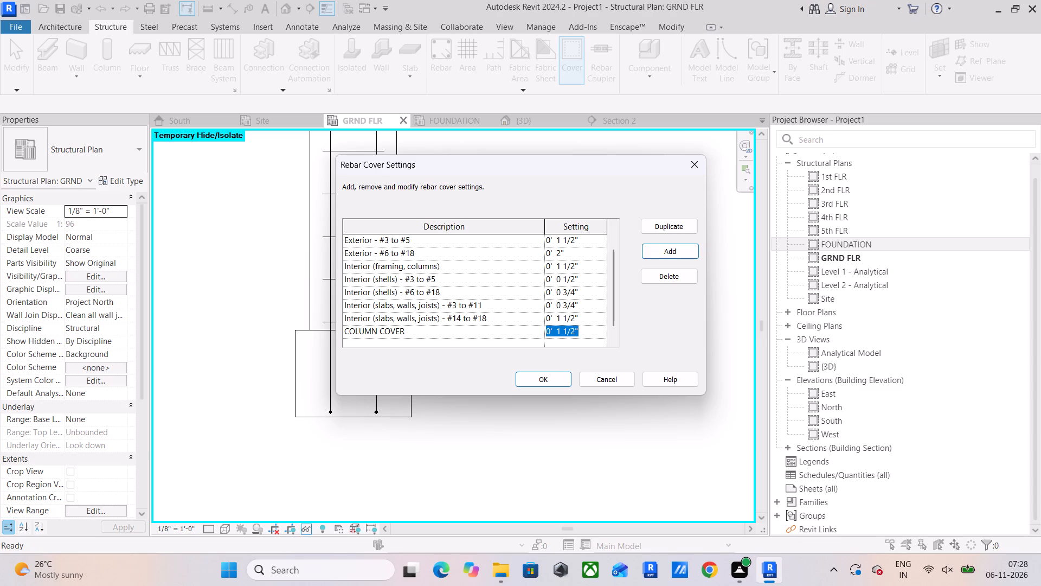
pyautogui.write('25MM')
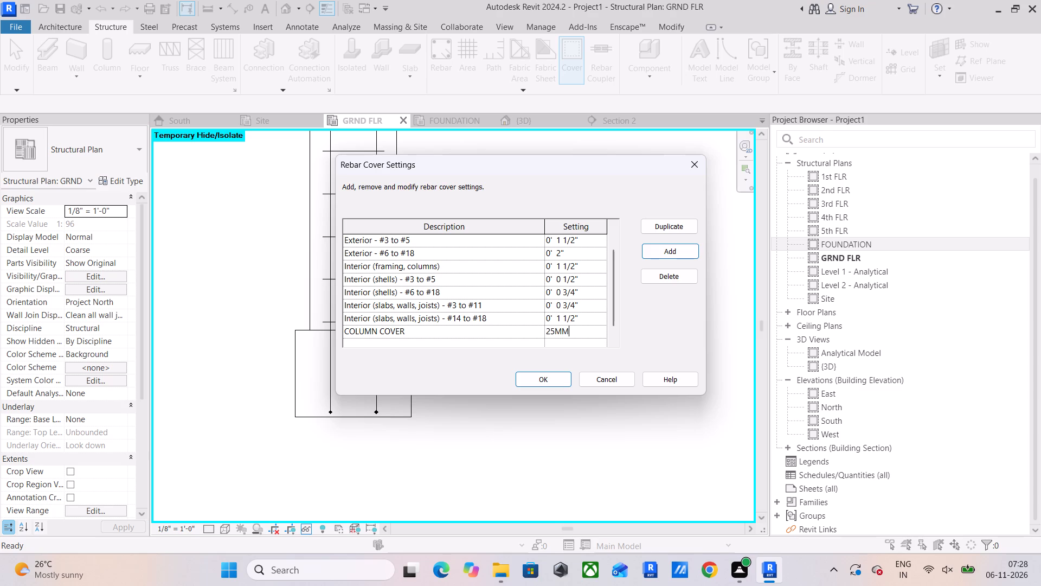
pyautogui.press('Return')
pyautogui.click(547, 378)
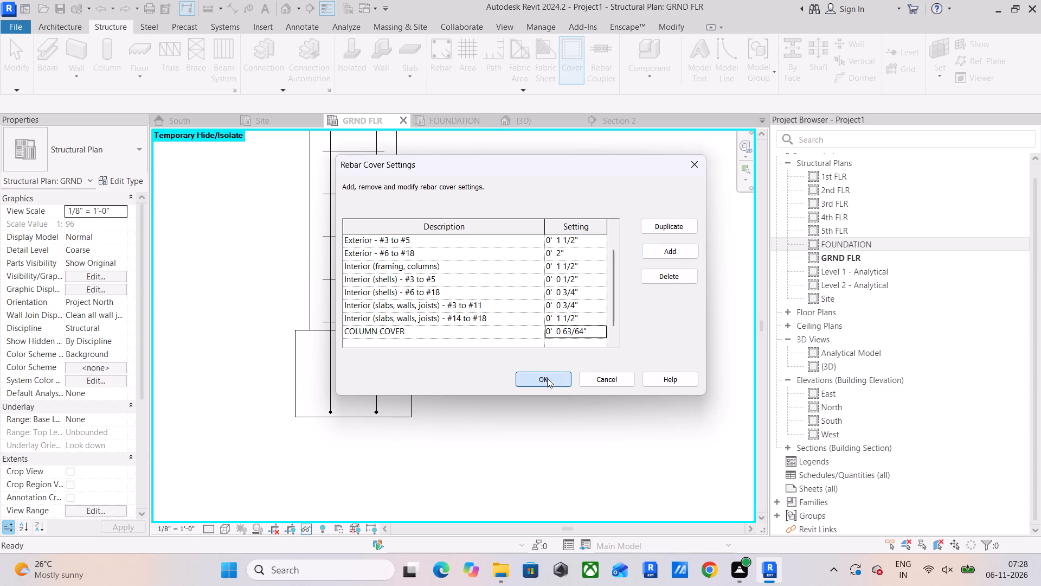
# Assign the COLUMN COVER rebar cover setting to the column at the projecting beam's free end.
pyautogui.click(415, 383)
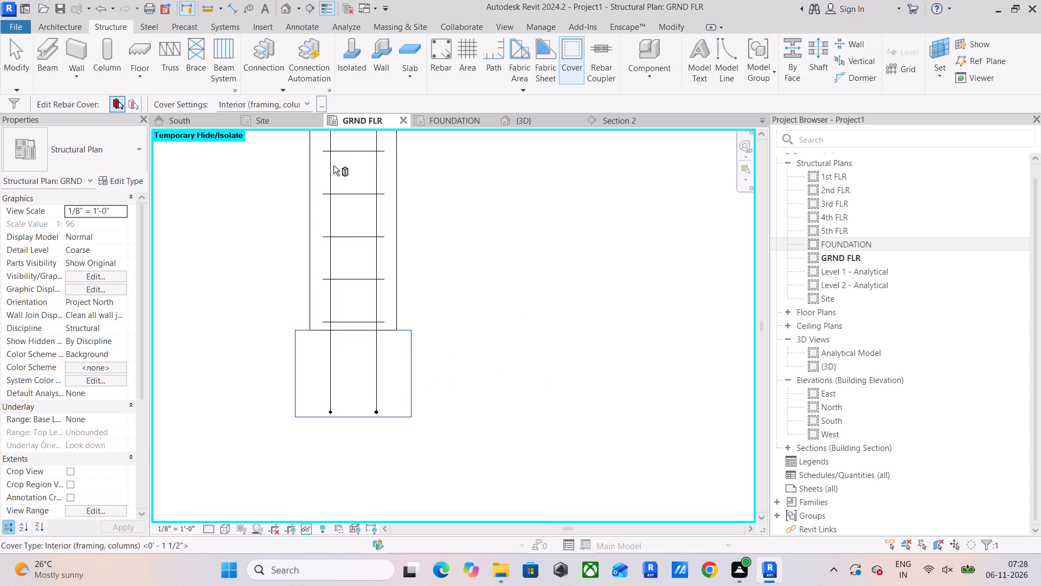
pyautogui.click(298, 102)
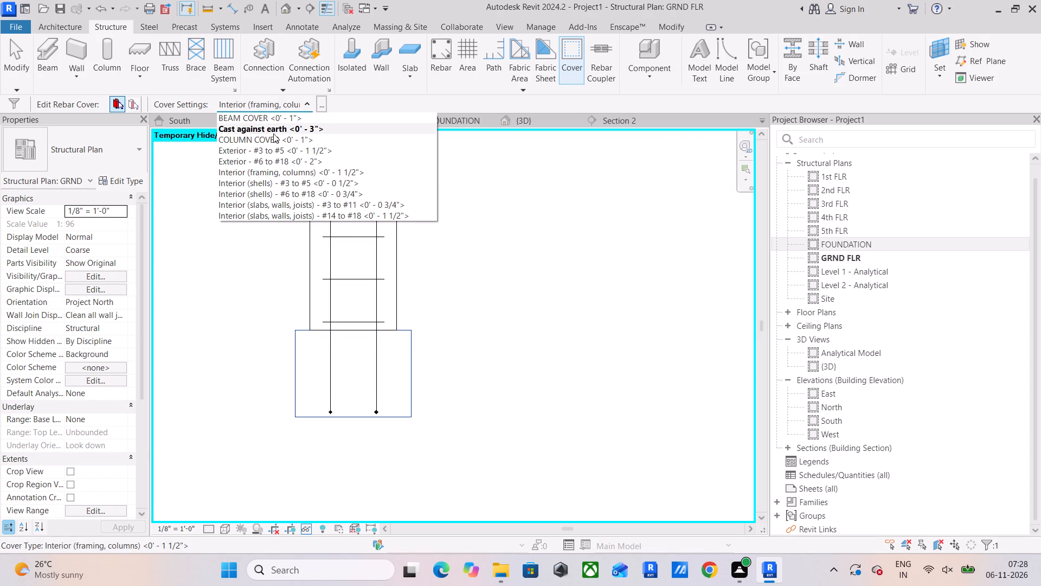
pyautogui.click(271, 138)
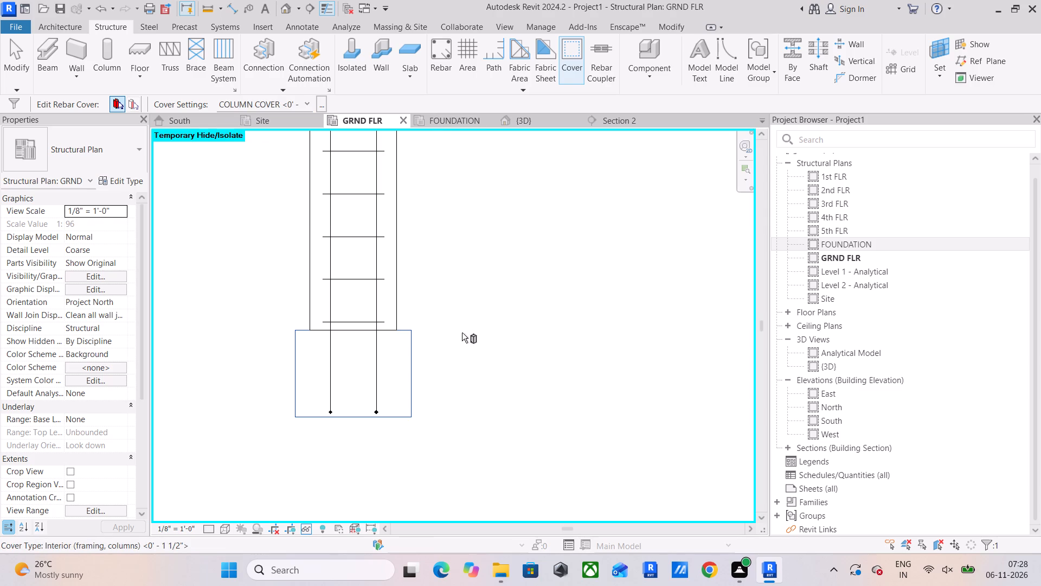
# Set up rebar placement with shape T1, using the far cover reference and orientation parallel to the work plane.
pyautogui.click(452, 60)
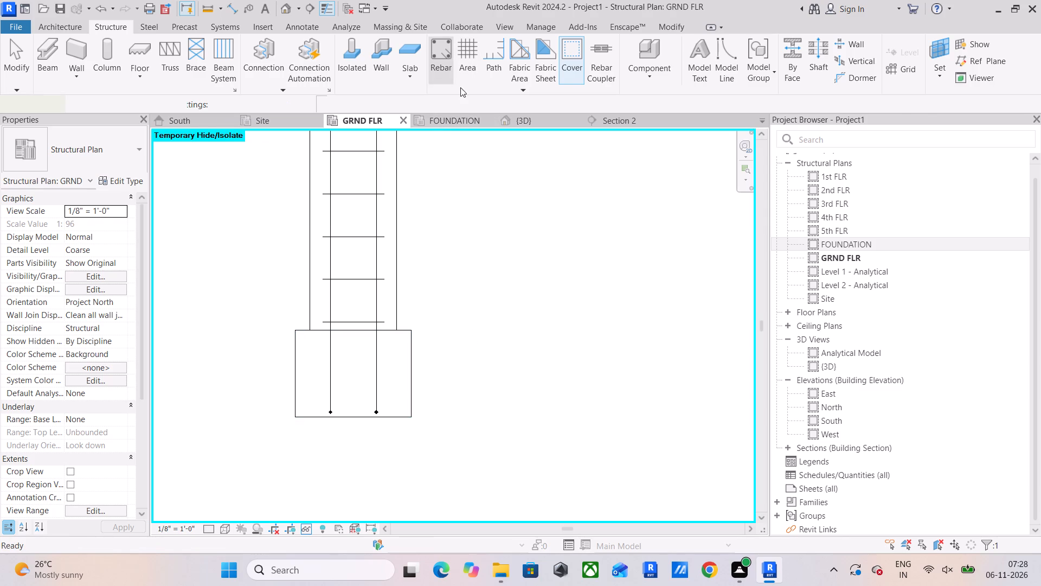
pyautogui.scroll(-6, 997, 246)
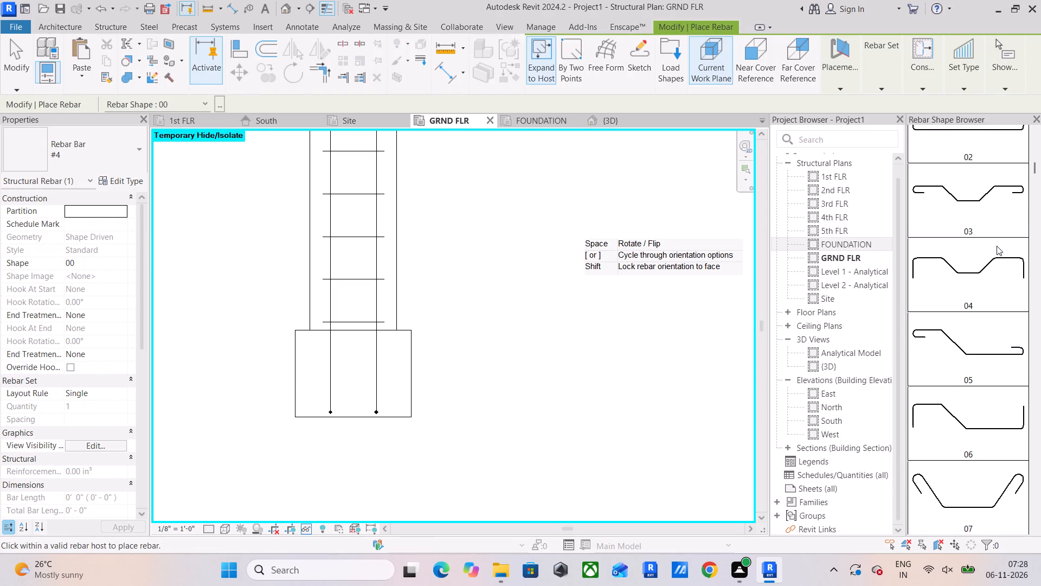
pyautogui.scroll(-20, 997, 246)
pyautogui.scroll(-14, 997, 246)
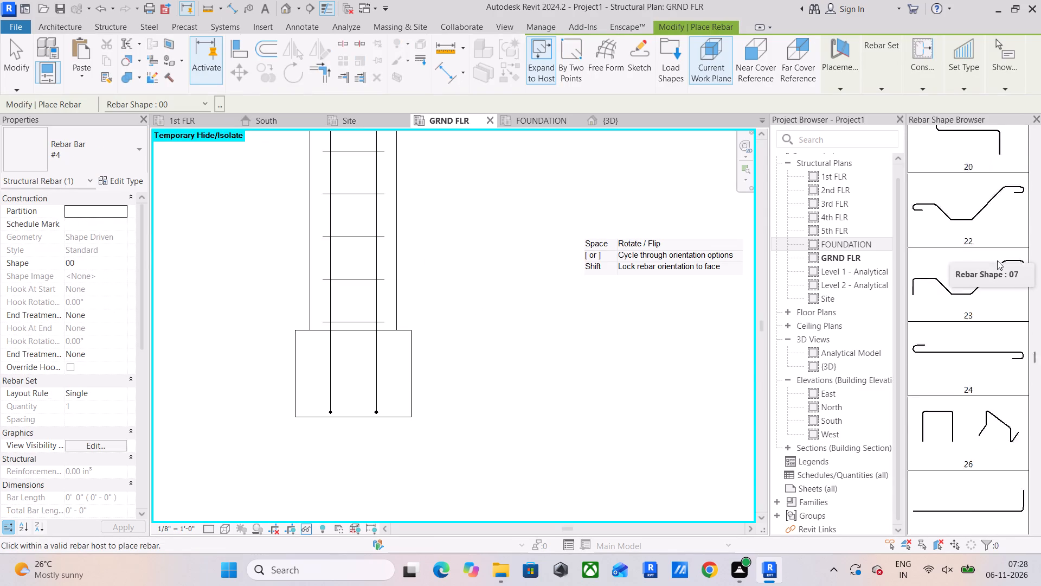
pyautogui.scroll(-17, 997, 260)
pyautogui.scroll(-6, 1007, 337)
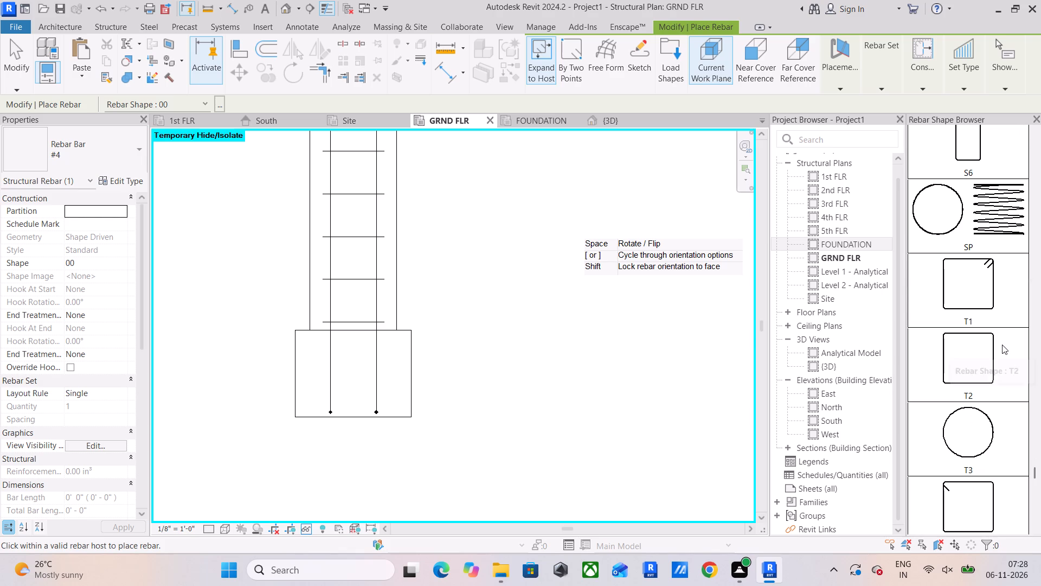
pyautogui.click(979, 281)
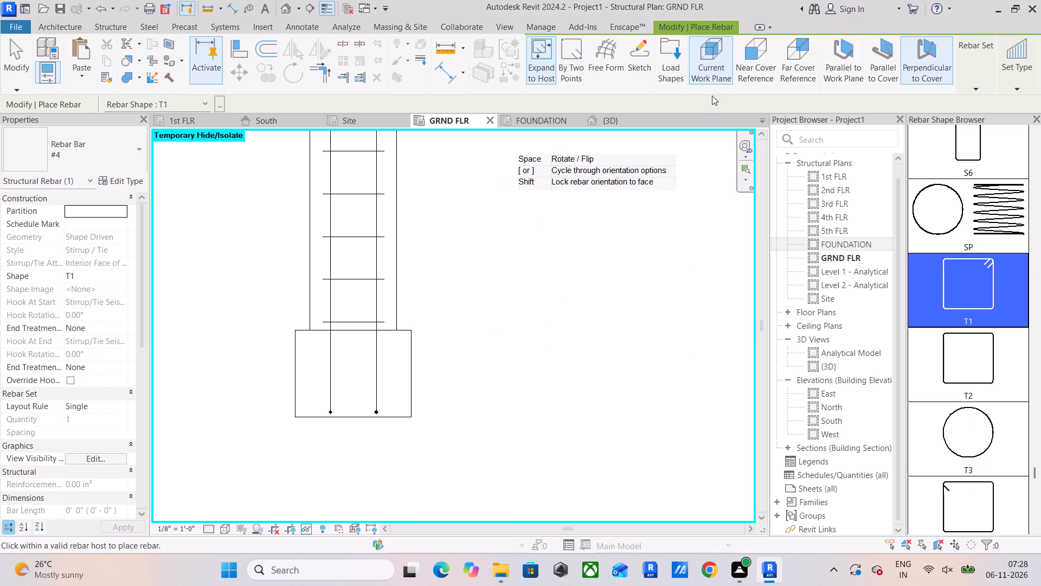
pyautogui.moveTo(840, 66); pyautogui.dragTo(832, 71)
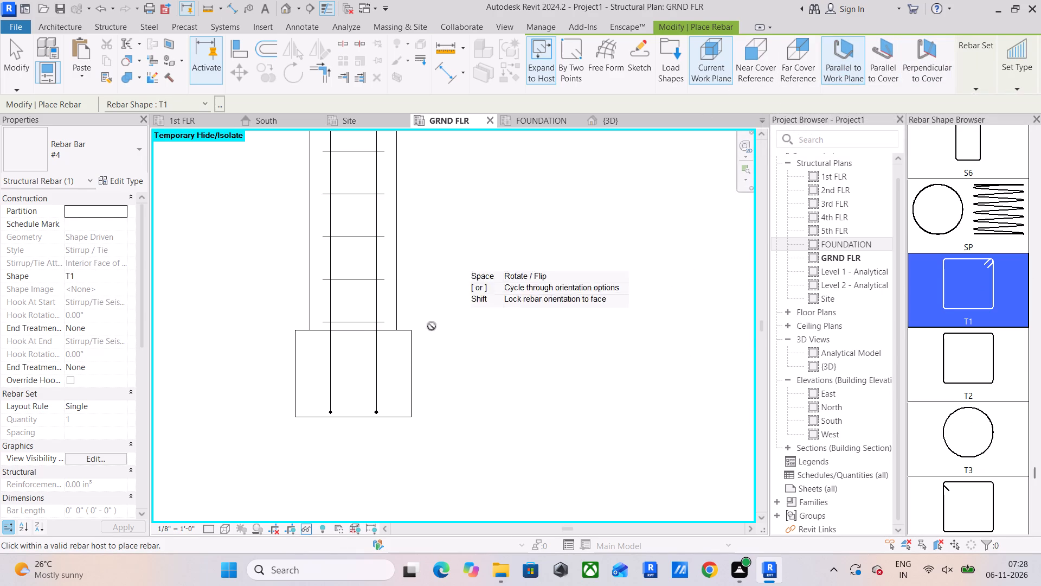
pyautogui.click(799, 70)
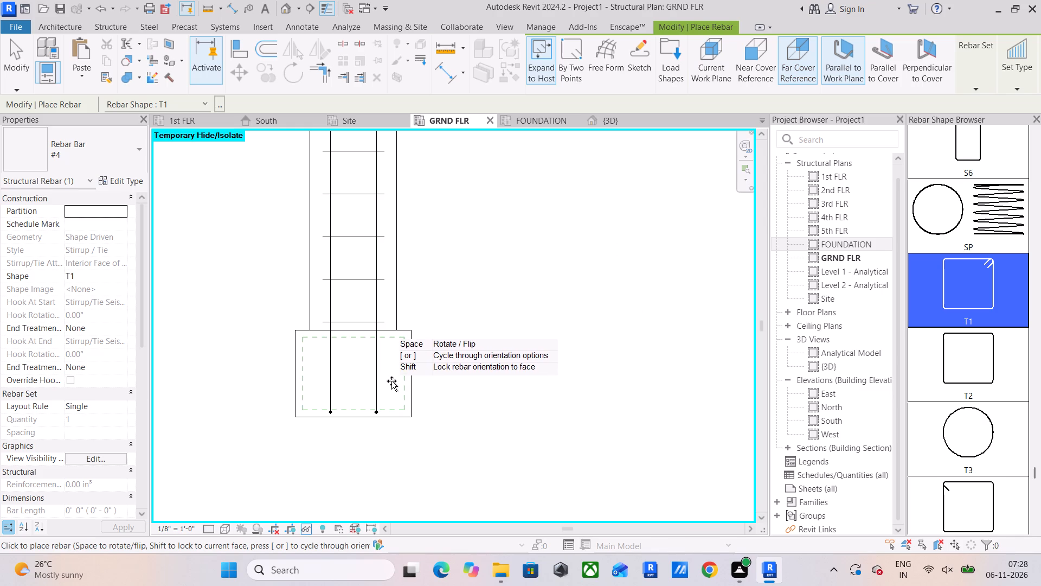
pyautogui.click(929, 67)
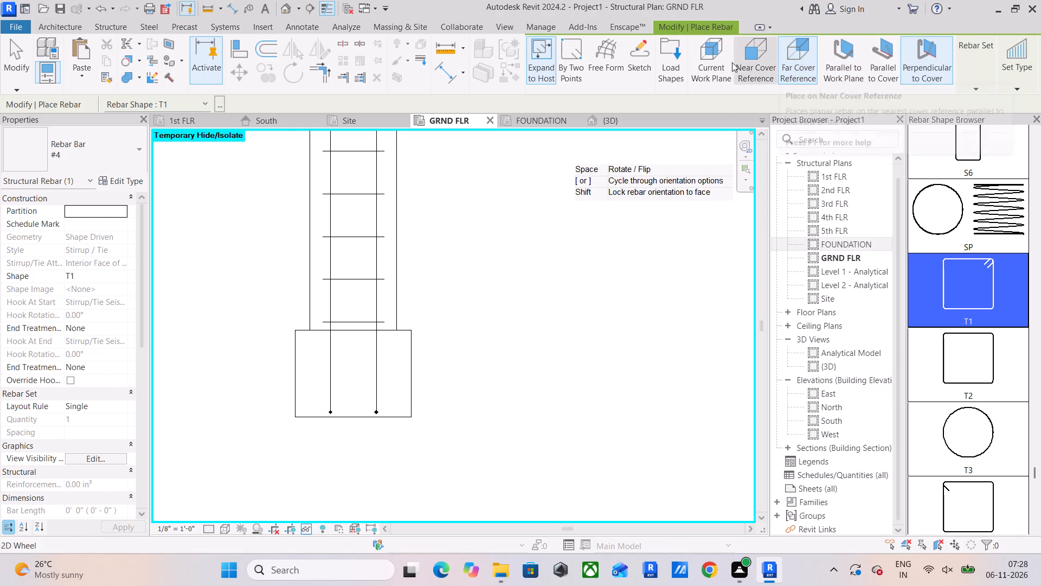
pyautogui.click(835, 66)
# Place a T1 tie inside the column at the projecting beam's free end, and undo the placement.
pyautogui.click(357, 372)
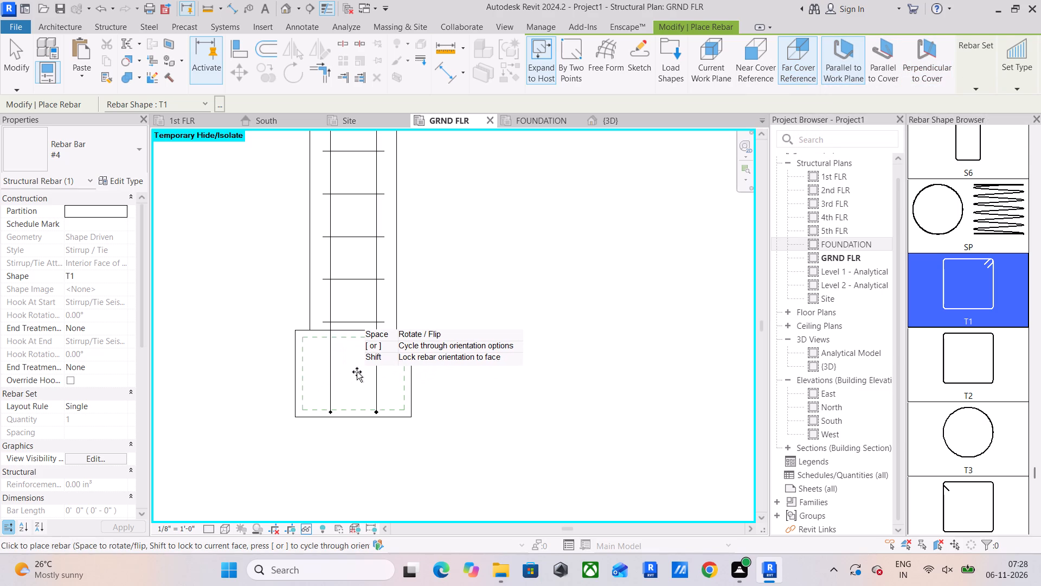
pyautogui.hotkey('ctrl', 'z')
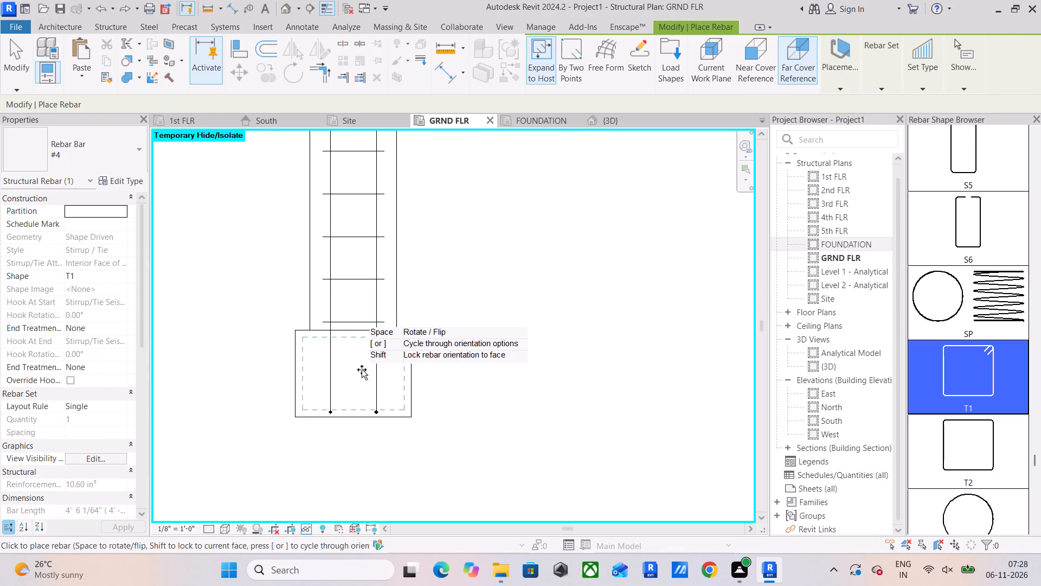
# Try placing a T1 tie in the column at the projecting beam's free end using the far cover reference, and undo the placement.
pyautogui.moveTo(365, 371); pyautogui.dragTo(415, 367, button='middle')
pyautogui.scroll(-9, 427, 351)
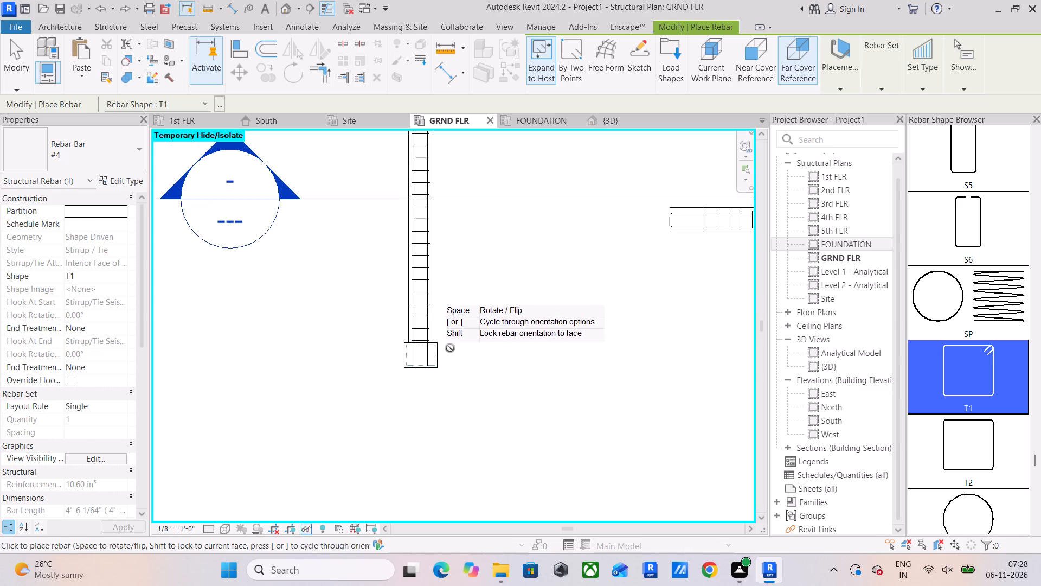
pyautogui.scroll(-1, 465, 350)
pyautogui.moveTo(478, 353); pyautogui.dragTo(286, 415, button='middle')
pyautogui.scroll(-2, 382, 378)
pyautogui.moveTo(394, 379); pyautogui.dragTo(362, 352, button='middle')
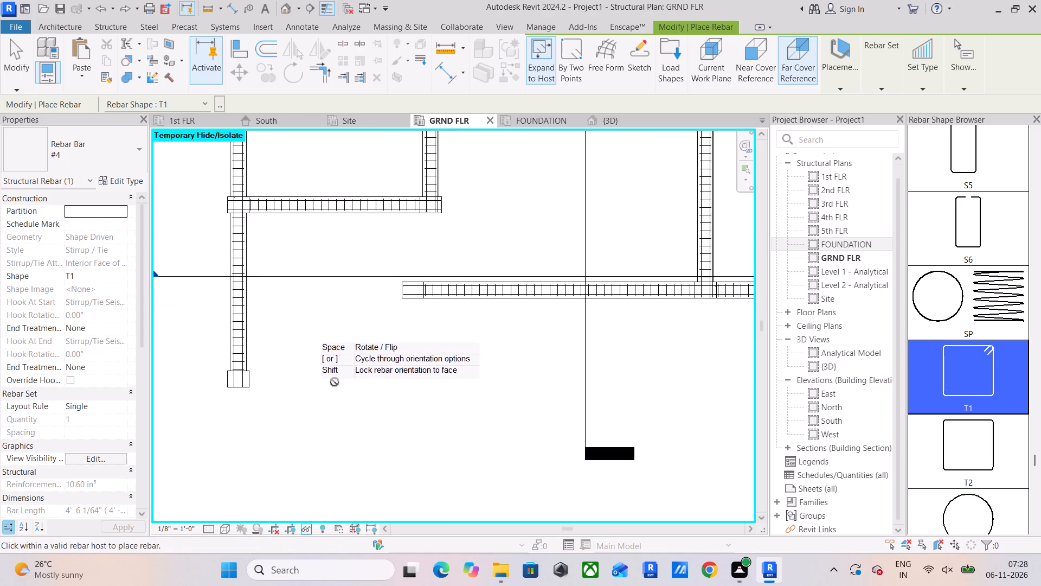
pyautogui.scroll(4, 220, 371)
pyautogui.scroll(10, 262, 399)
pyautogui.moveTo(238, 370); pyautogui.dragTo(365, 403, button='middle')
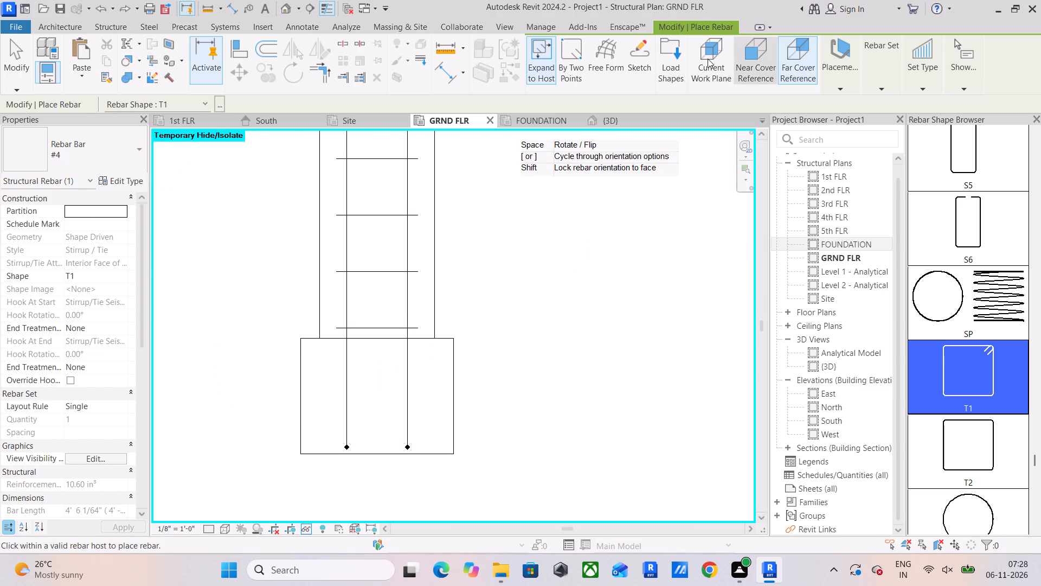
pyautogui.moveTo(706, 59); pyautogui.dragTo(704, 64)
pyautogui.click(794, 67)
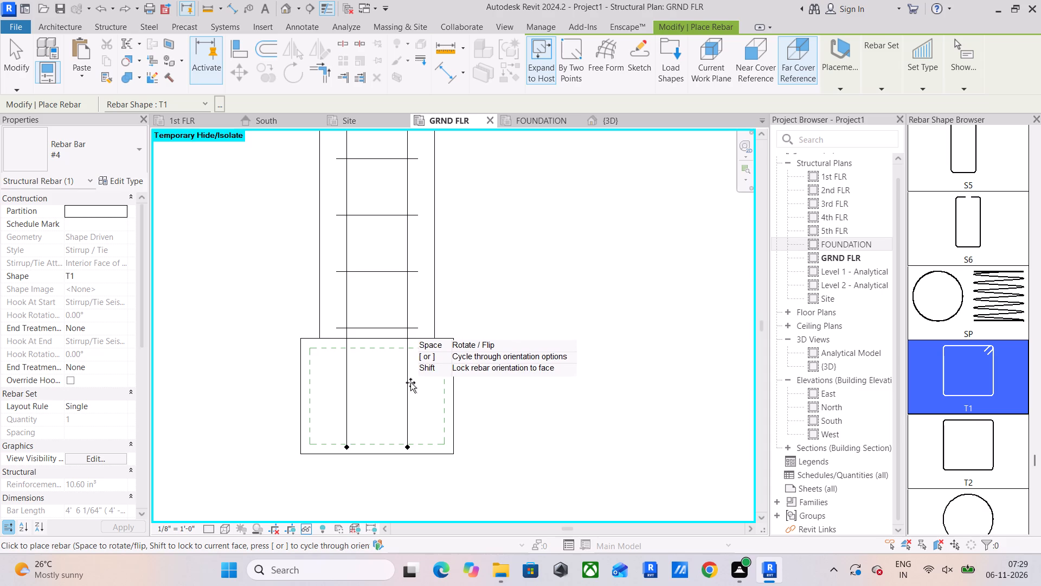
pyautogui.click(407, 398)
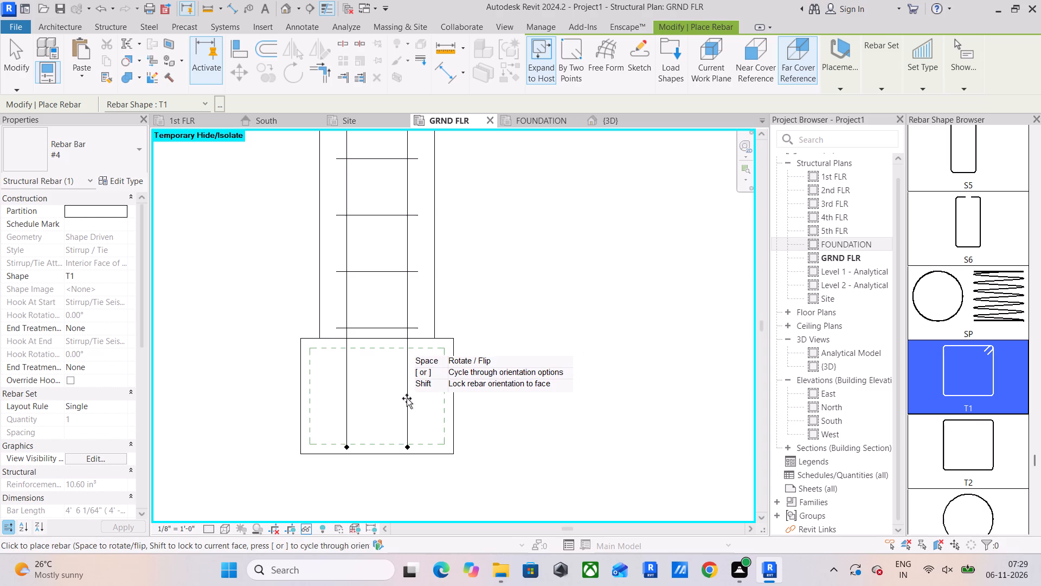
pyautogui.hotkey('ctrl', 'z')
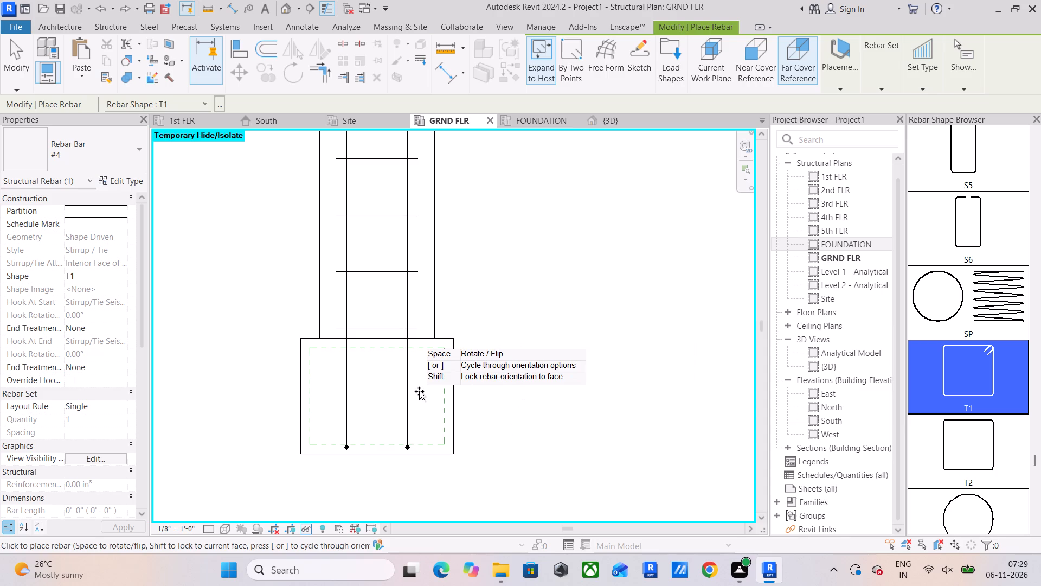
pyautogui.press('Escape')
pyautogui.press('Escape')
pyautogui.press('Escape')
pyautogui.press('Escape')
# Open the Site structural plan and check the rebar cover setting of the column at the projecting beam's free end.
pyautogui.click(457, 388)
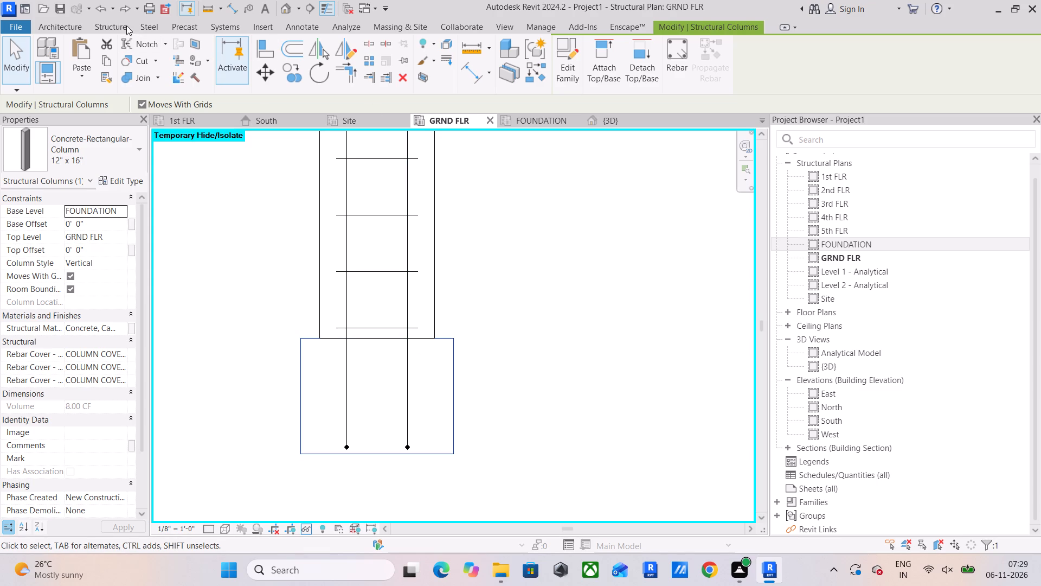
pyautogui.scroll(-13, 462, 300)
pyautogui.moveTo(498, 311); pyautogui.dragTo(412, 406, button='middle')
pyautogui.scroll(-3, 439, 374)
pyautogui.moveTo(443, 384); pyautogui.dragTo(369, 438, button='middle')
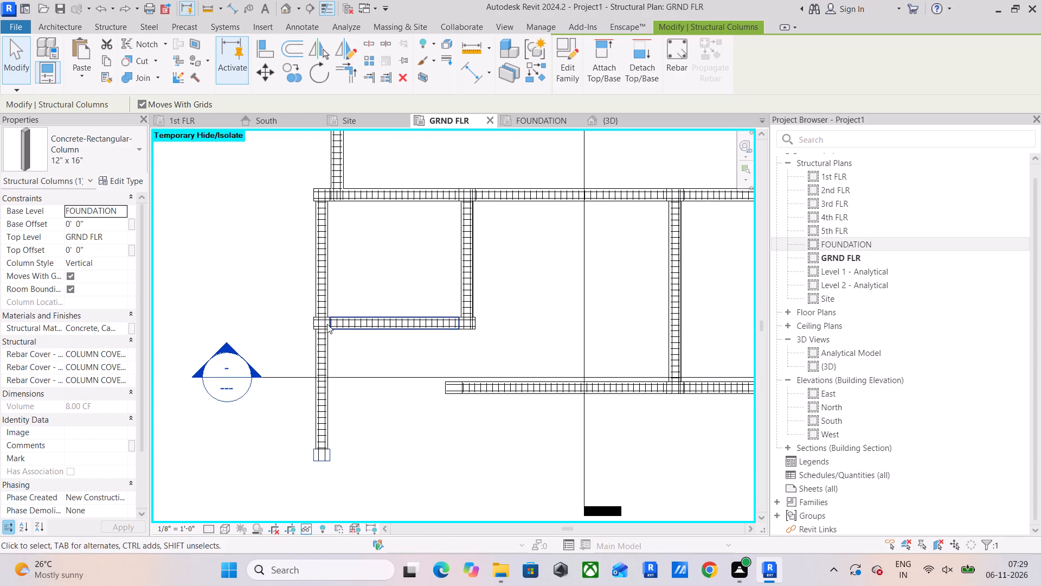
pyautogui.click(363, 121)
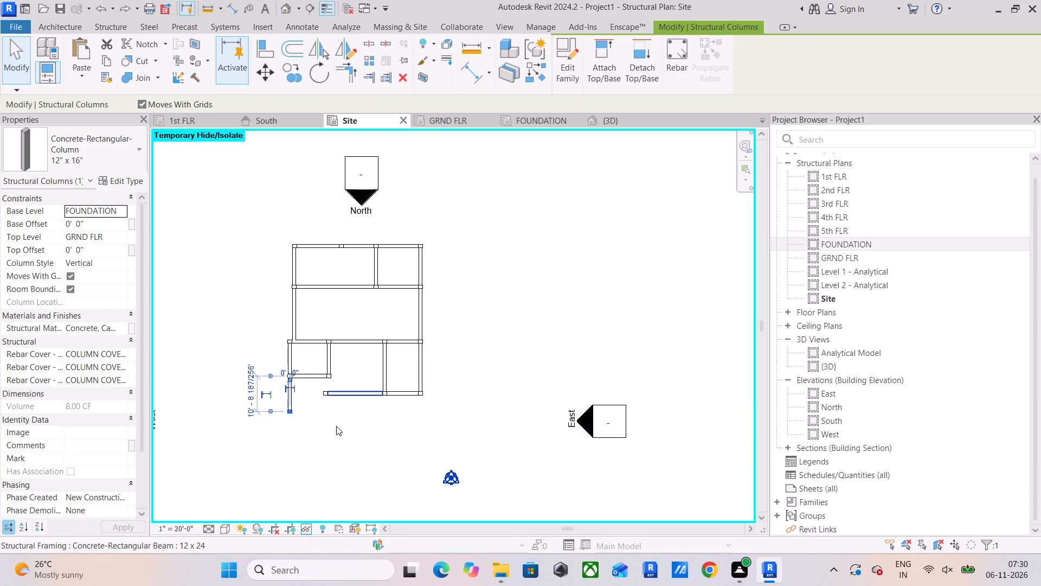
pyautogui.scroll(20, 285, 418)
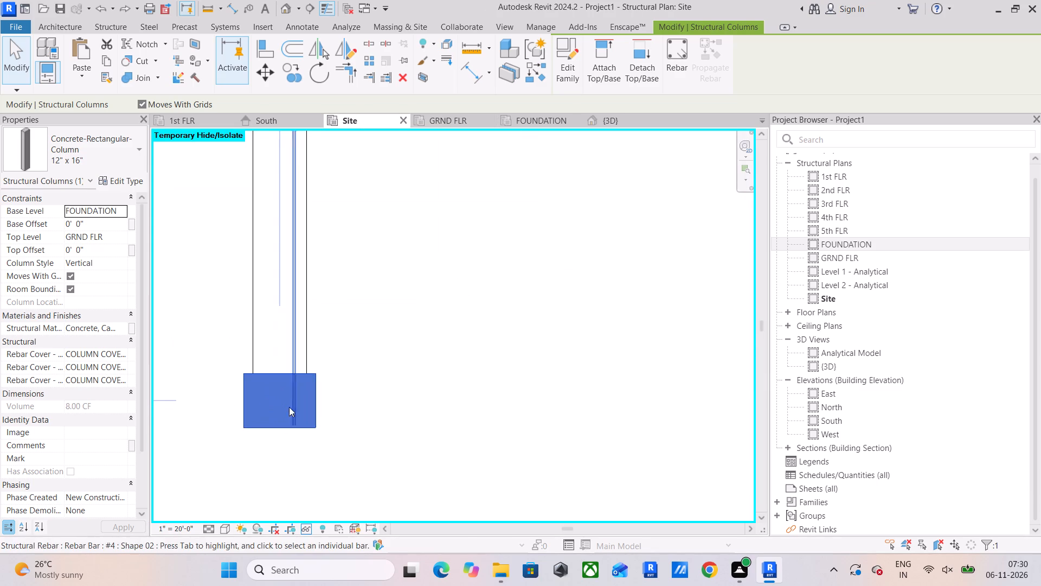
pyautogui.click(107, 25)
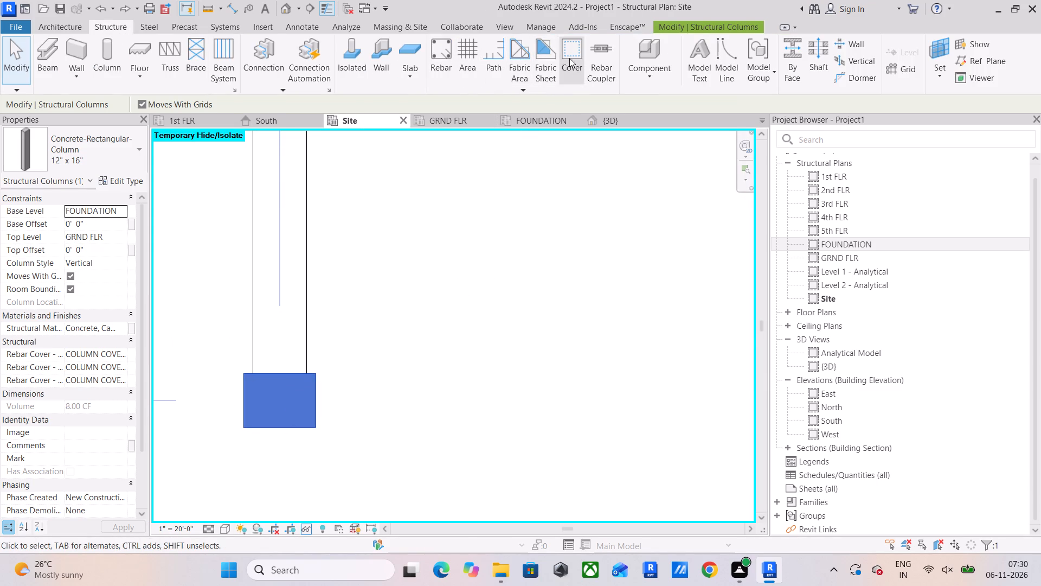
pyautogui.click(574, 55)
pyautogui.click(314, 403)
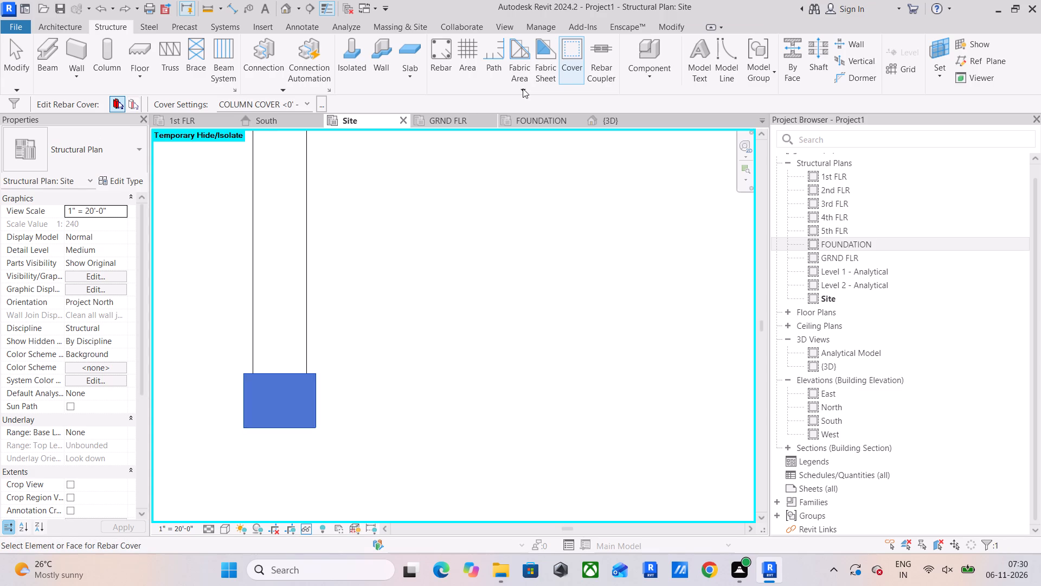
# Place a #4 rebar tie of shape T1 inside the column at the projecting beam's free end in the Site plan.
pyautogui.click(432, 56)
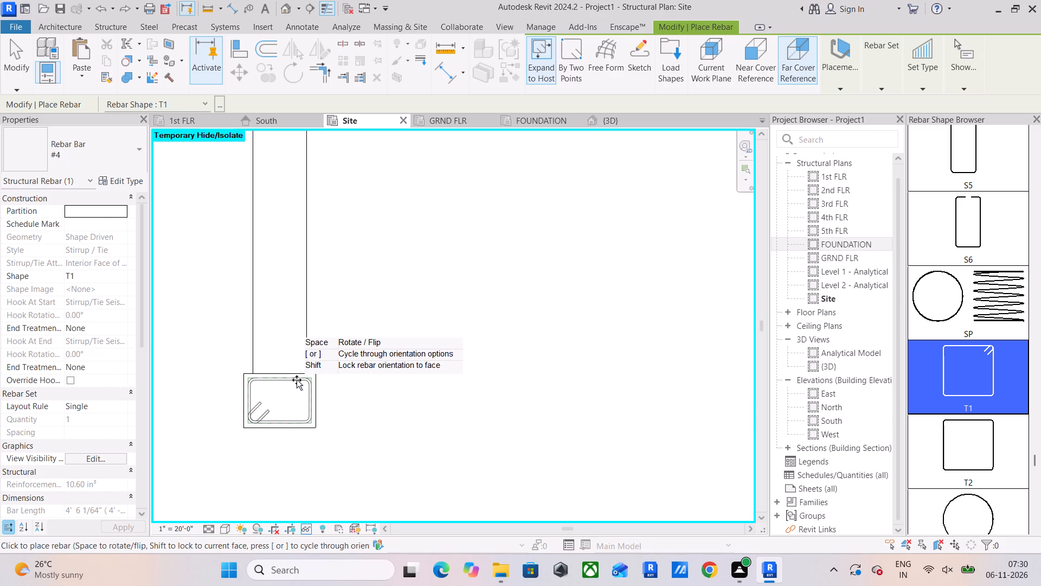
pyautogui.click(297, 380)
pyautogui.moveTo(294, 393); pyautogui.dragTo(324, 374, button='middle')
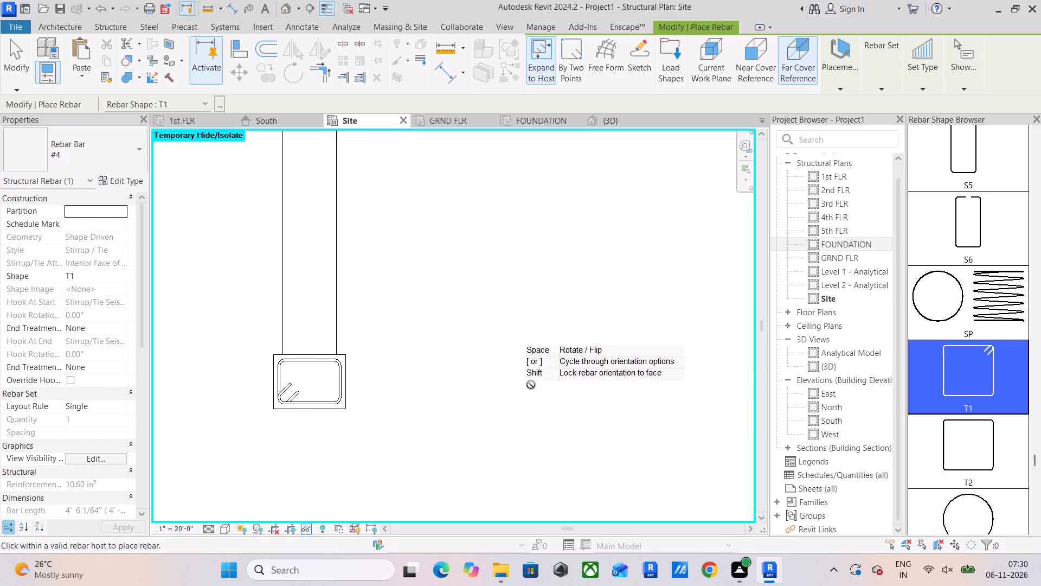
# Place a straight #4 bar, shape 00, perpendicular to cover, inside the hooked corner of the column tie.
pyautogui.scroll(10, 972, 312)
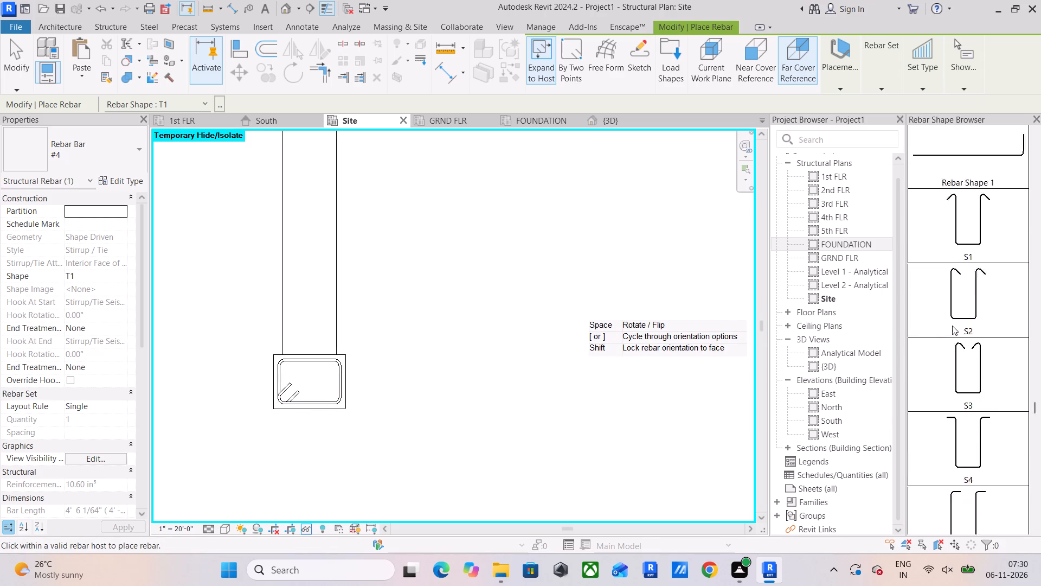
pyautogui.scroll(13, 952, 326)
pyautogui.scroll(18, 952, 326)
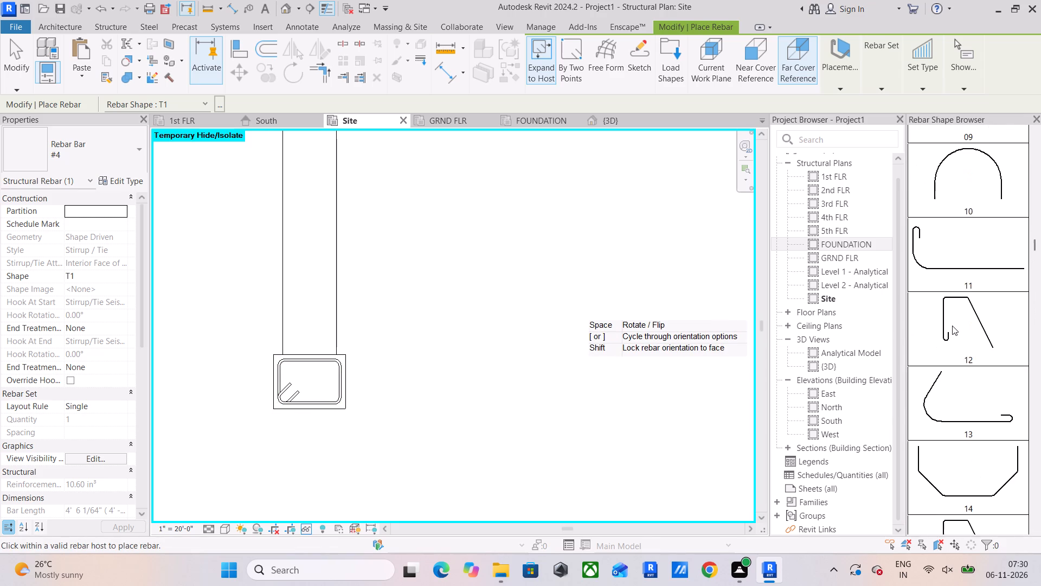
pyautogui.scroll(11, 952, 326)
pyautogui.scroll(14, 952, 326)
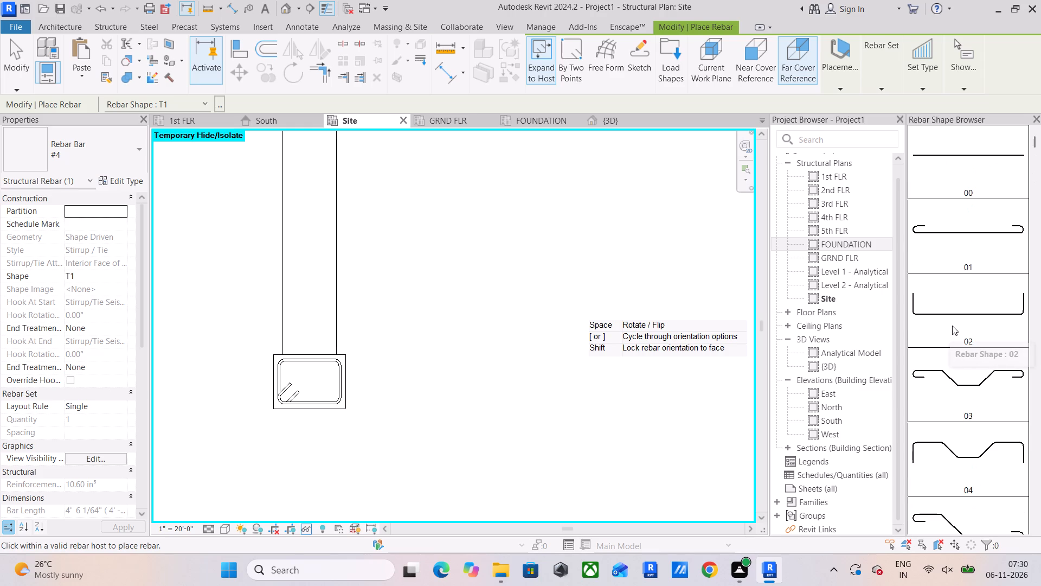
pyautogui.scroll(15, 952, 326)
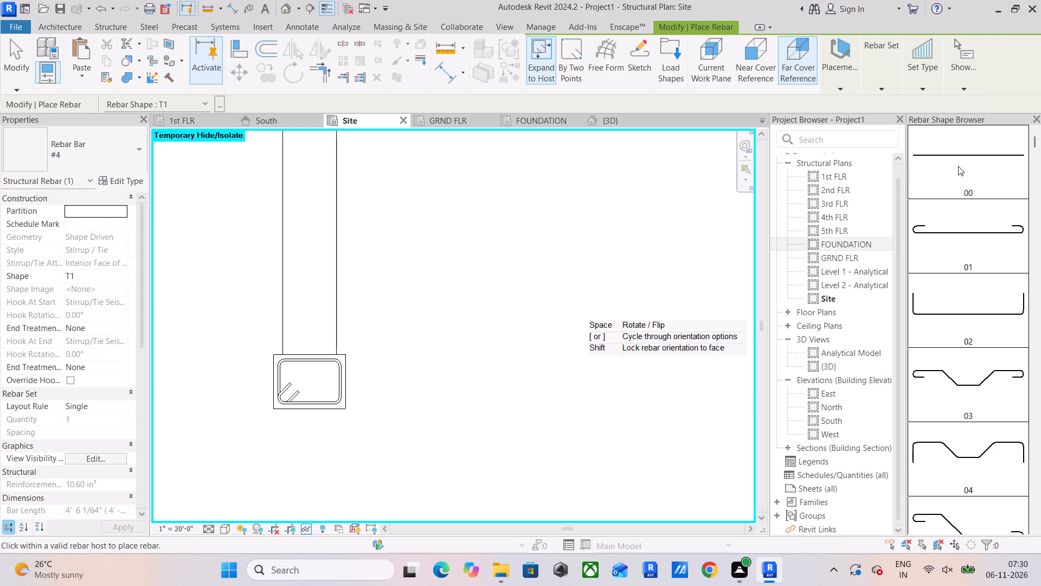
pyautogui.click(958, 166)
pyautogui.scroll(5, 272, 383)
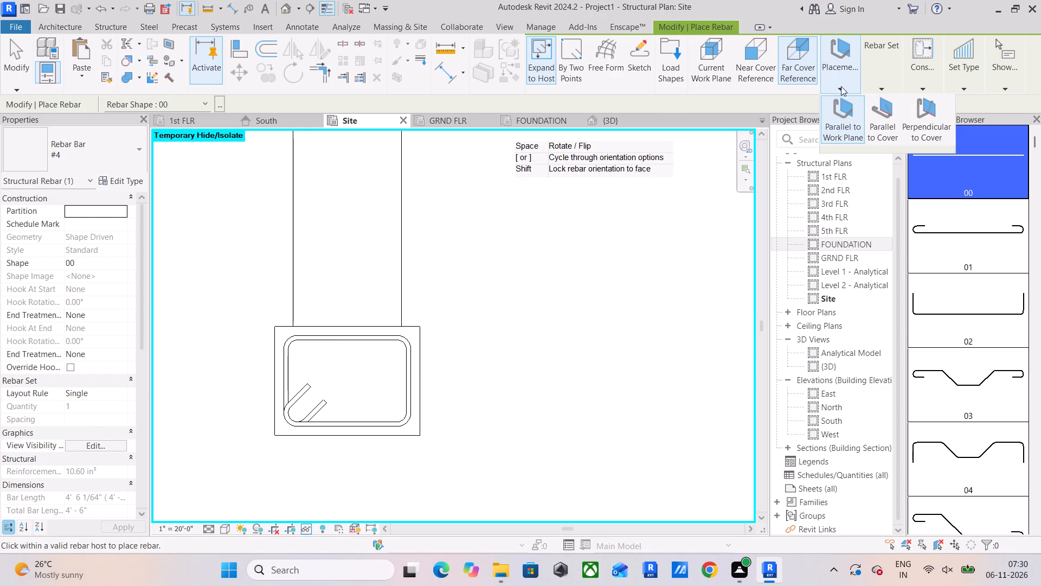
pyautogui.click(913, 114)
pyautogui.scroll(4, 300, 354)
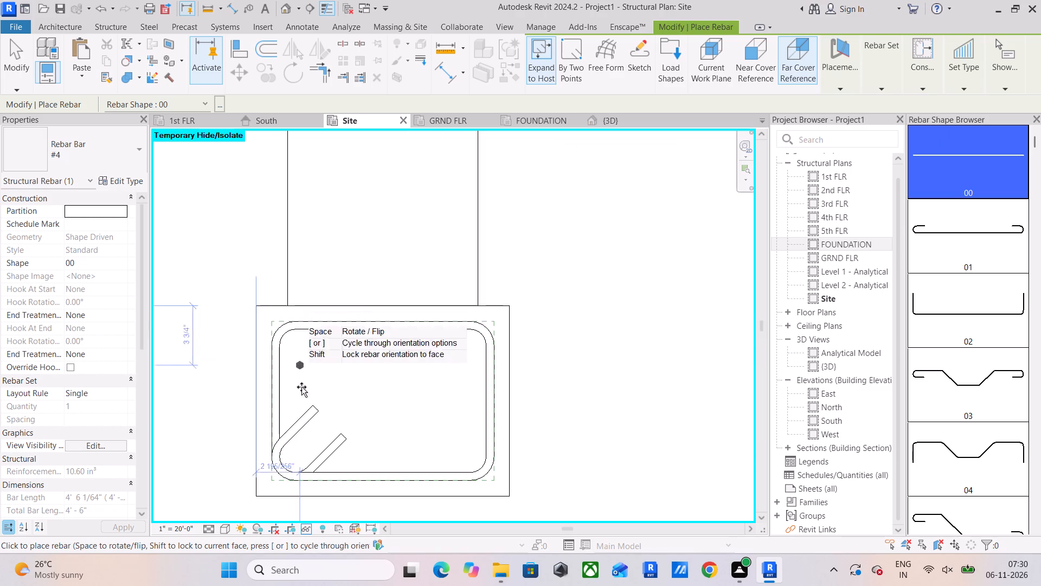
pyautogui.scroll(4, 291, 448)
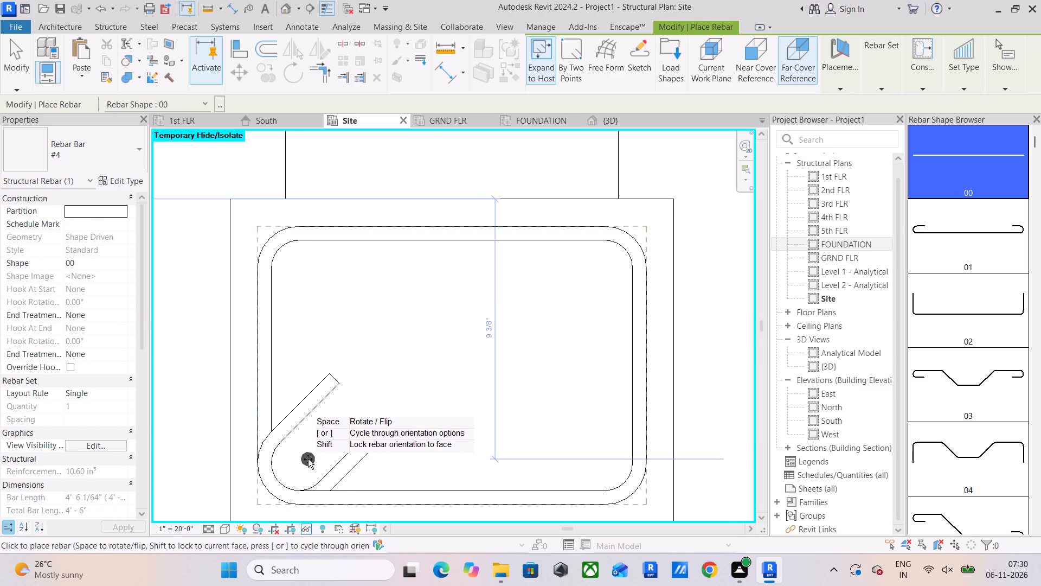
pyautogui.click(308, 459)
pyautogui.press('Escape')
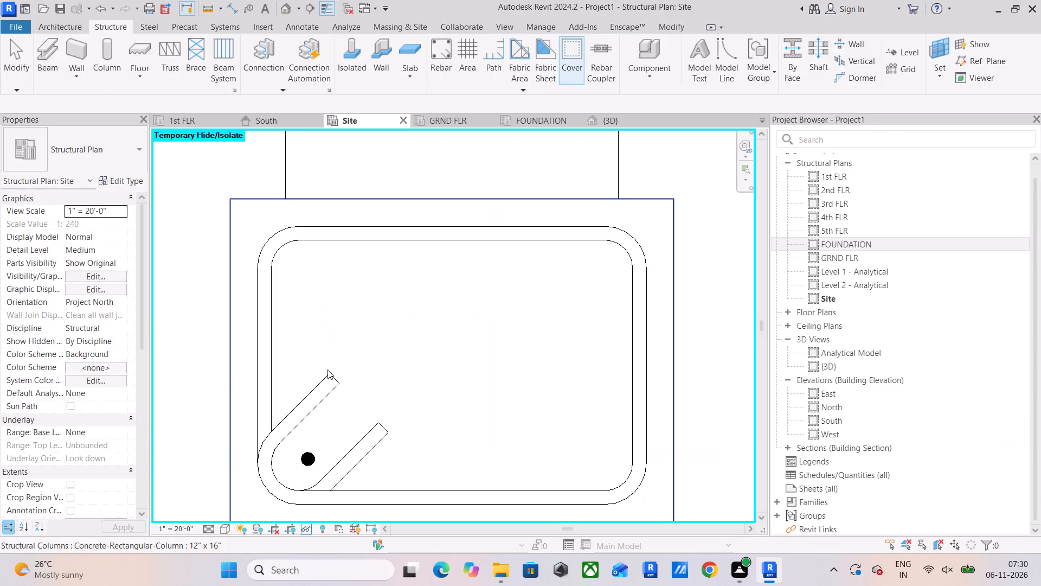
pyautogui.moveTo(327, 387); pyautogui.dragTo(363, 336, button='middle')
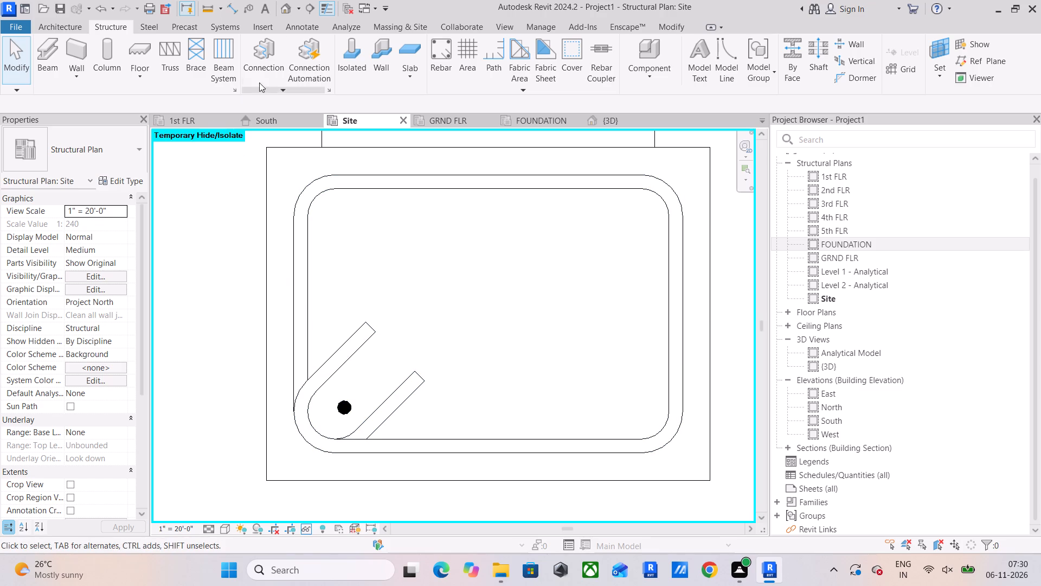
# Mirror a copy of the corner bar about a drawn horizontal axis through the middle of the column.
pyautogui.click(655, 28)
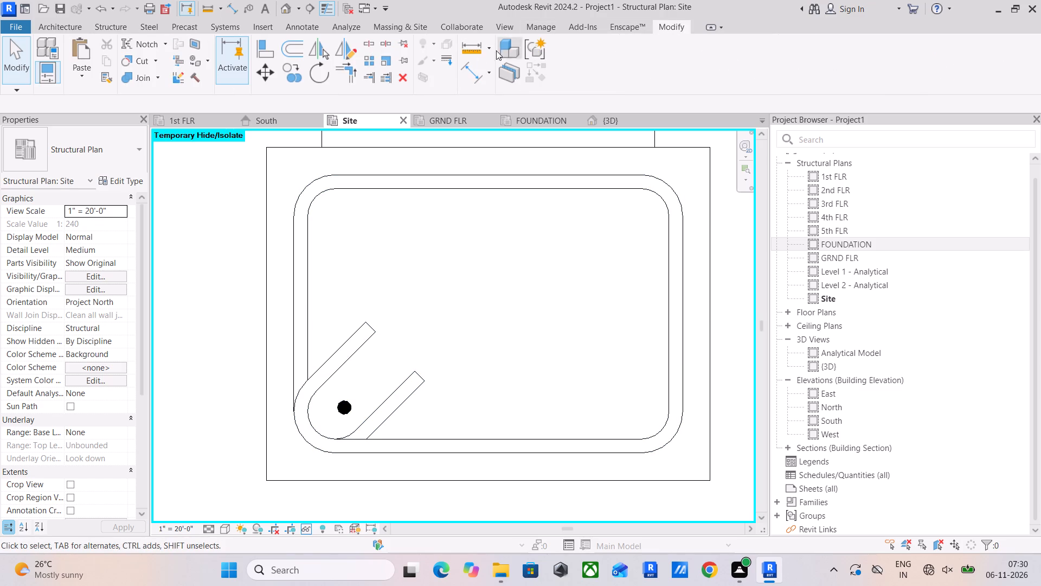
pyautogui.click(343, 49)
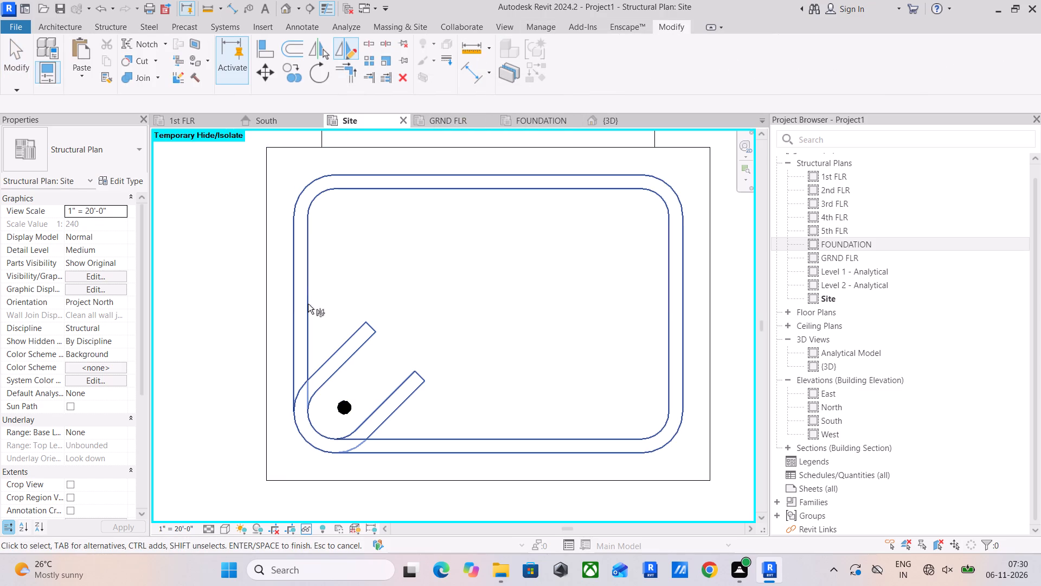
pyautogui.click(344, 406)
pyautogui.click(351, 53)
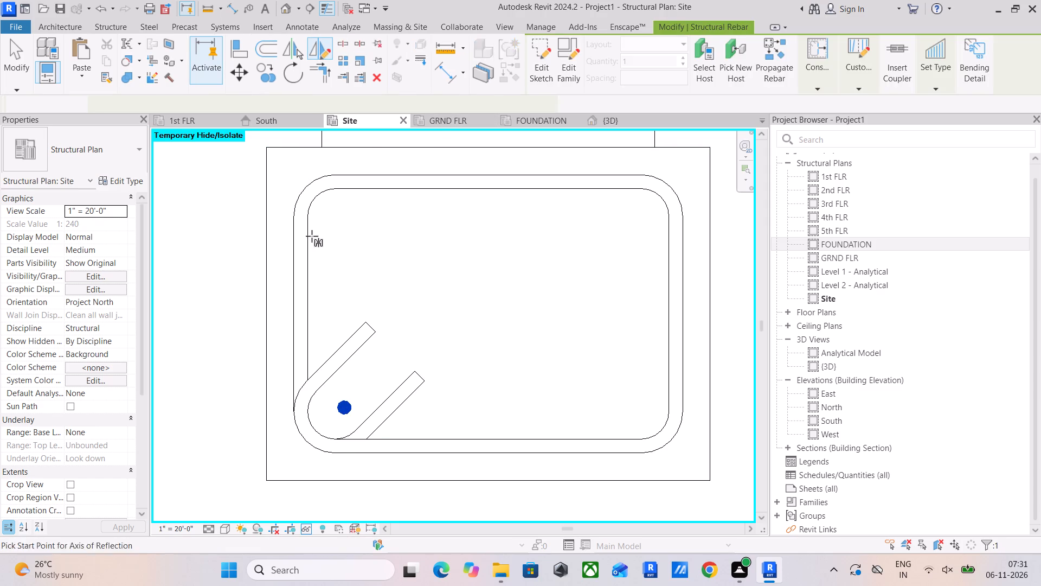
pyautogui.moveTo(309, 315); pyautogui.dragTo(326, 317)
pyautogui.click(440, 321)
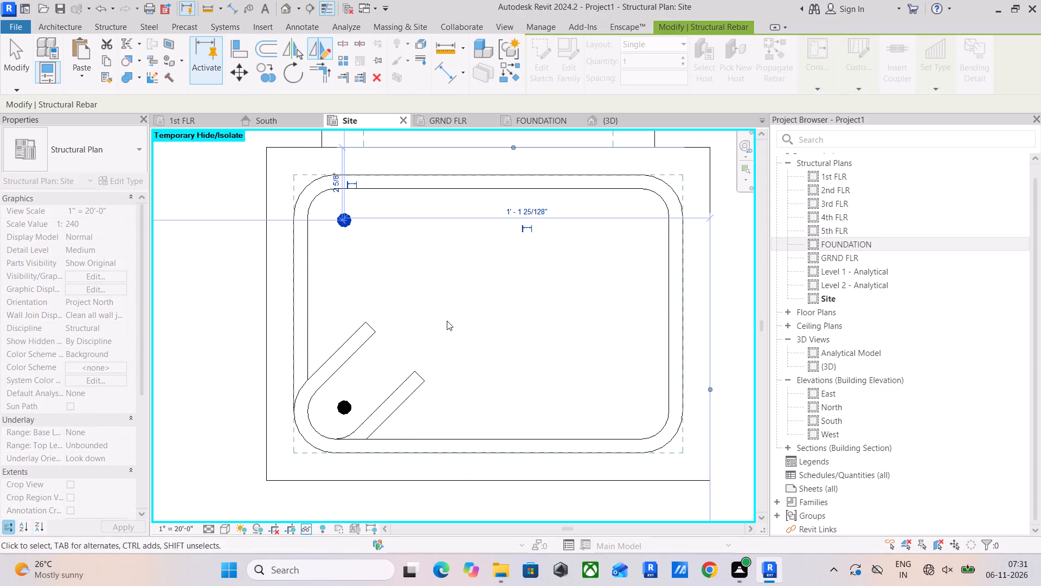
pyautogui.scroll(-1, 493, 317)
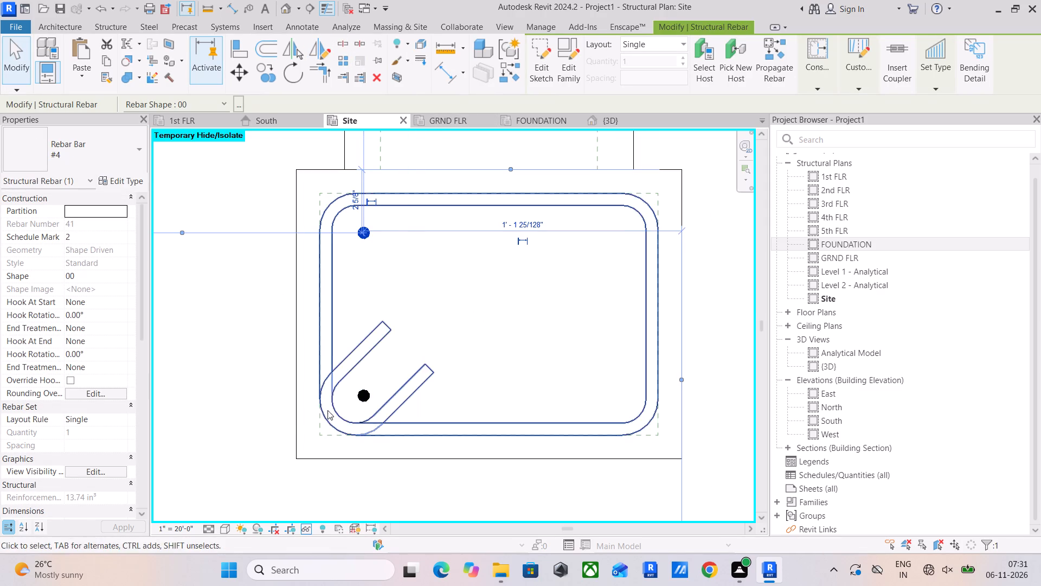
# Mirror copies of both straight bars about the beam's centreline to the two opposite corners of the column tie.
pyautogui.keyDown('shift'); pyautogui.click(368, 398); pyautogui.keyUp('shift')
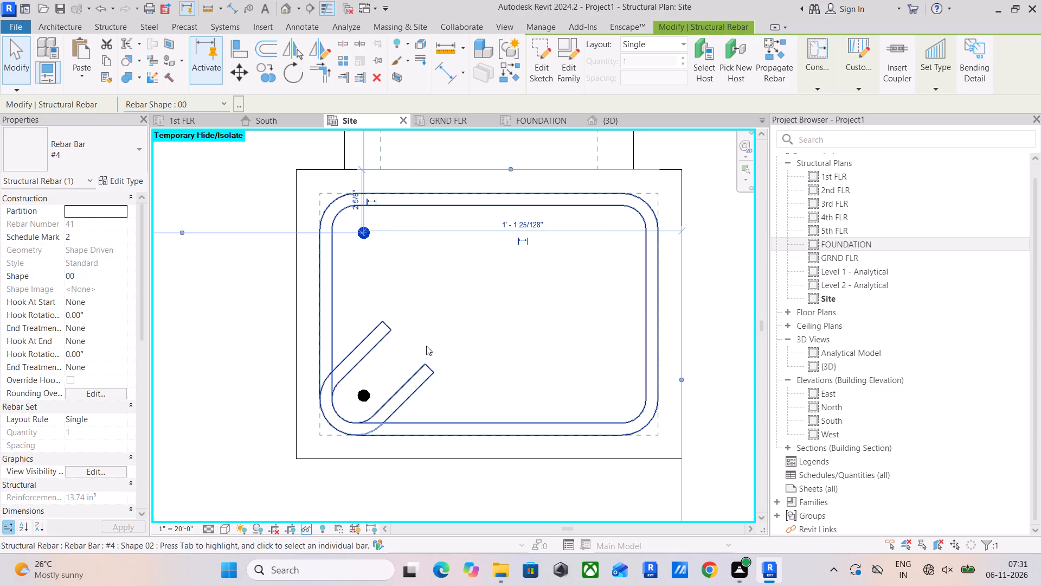
pyautogui.press('Escape')
pyautogui.press('Escape')
pyautogui.press('Escape')
pyautogui.click(355, 398)
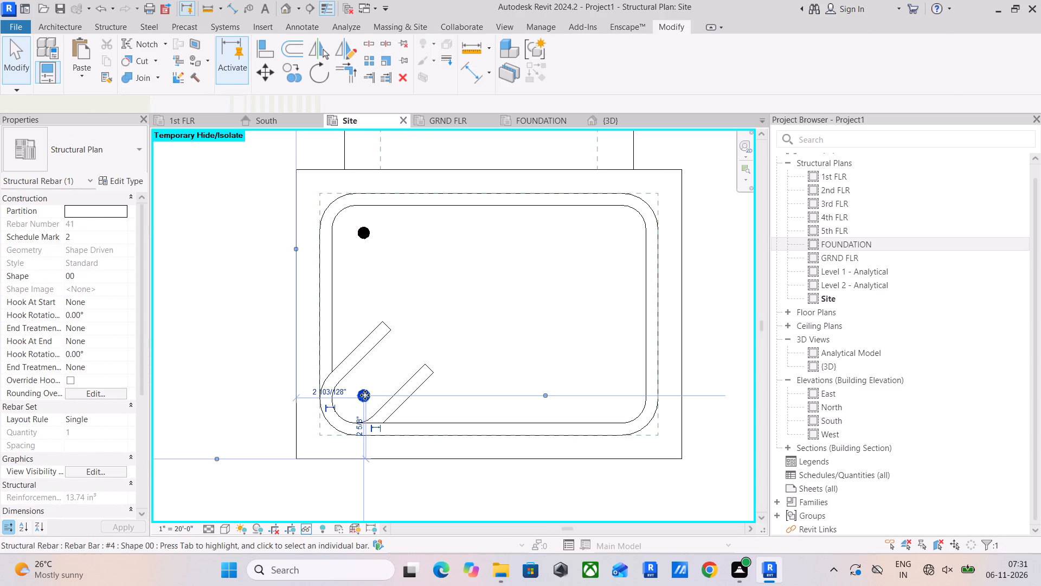
pyautogui.keyDown('ctrl'); pyautogui.click(369, 238); pyautogui.keyUp('ctrl')
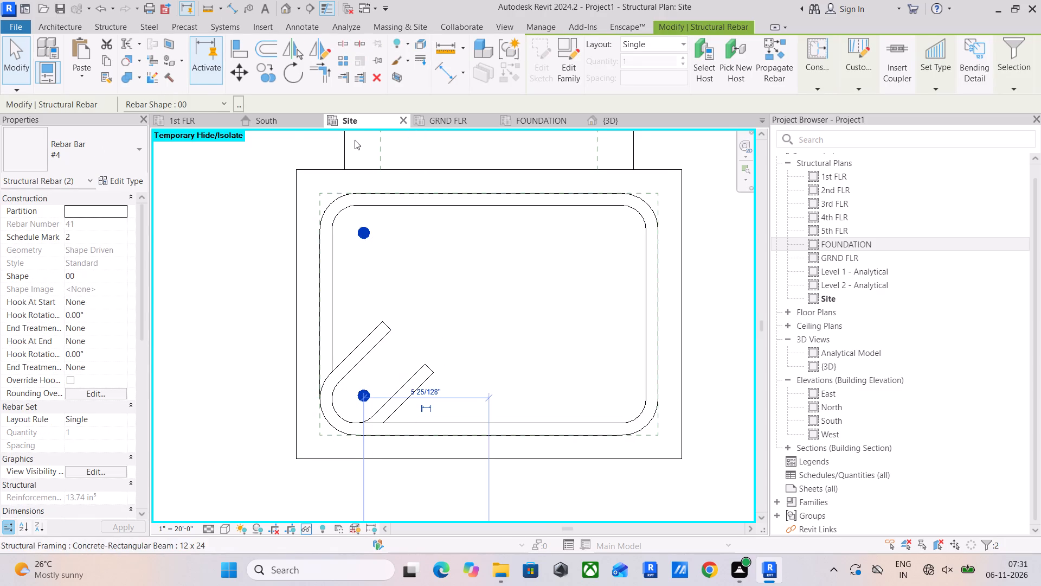
pyautogui.click(328, 49)
pyautogui.moveTo(489, 209); pyautogui.dragTo(489, 216)
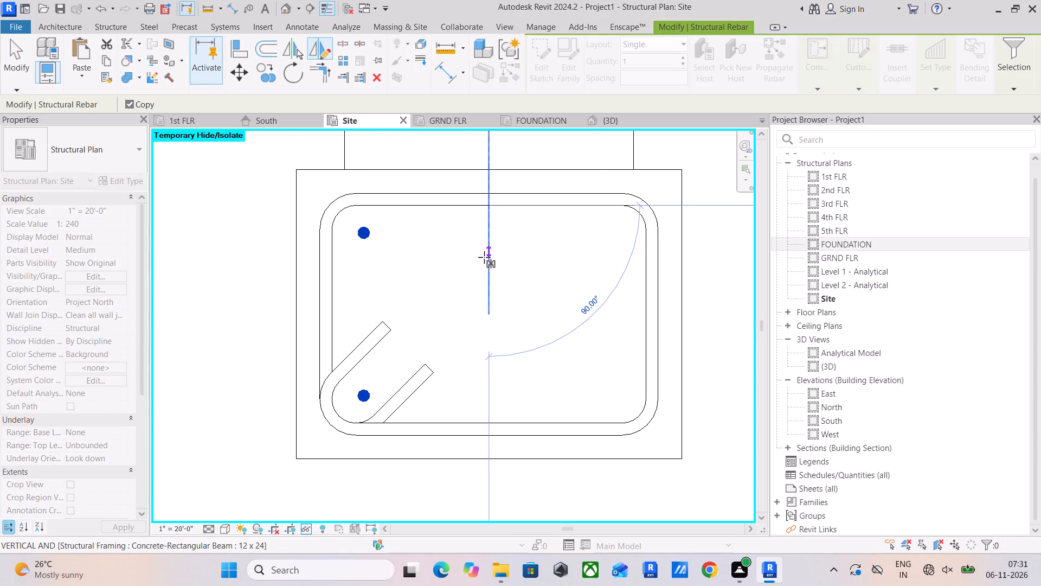
pyautogui.click(484, 272)
pyautogui.press('Escape')
pyautogui.press('Escape')
pyautogui.press('Escape')
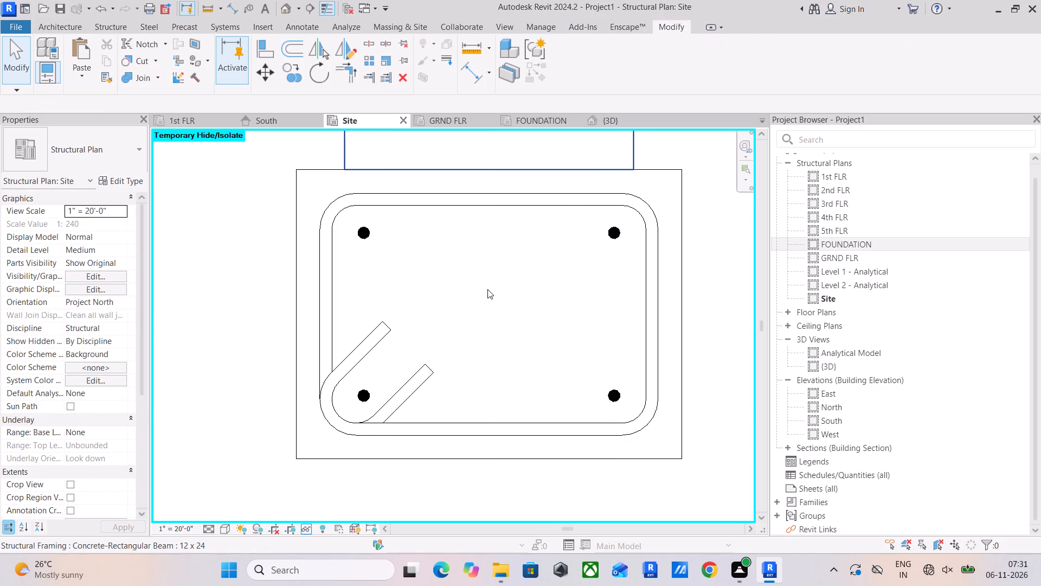
pyautogui.press('Escape')
pyautogui.press('Escape')
pyautogui.scroll(-5, 618, 227)
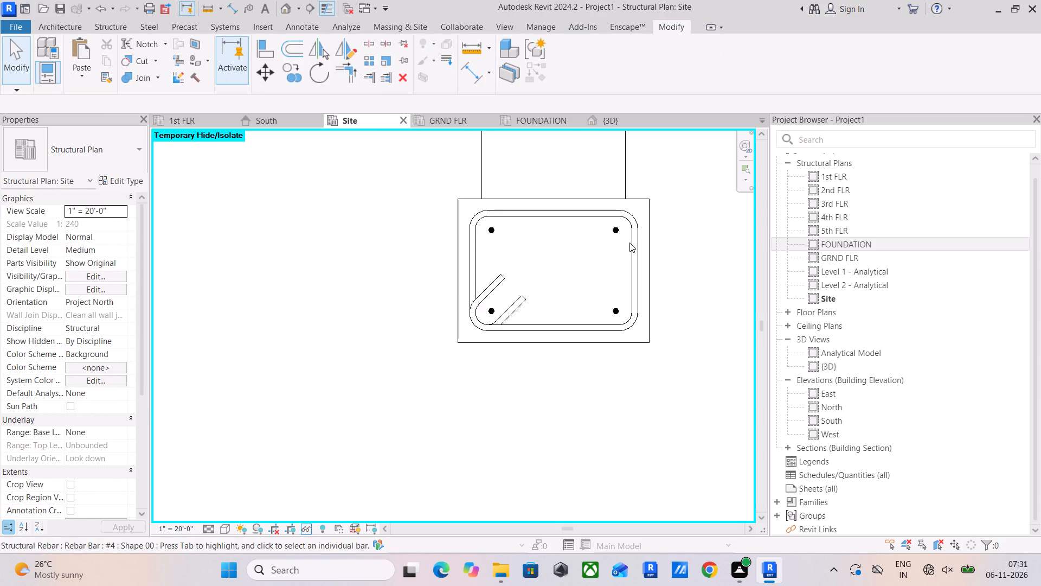
# Copy one short side's two straight corner bars about 5.2 inches to the midpoints of the column tie's long sides.
pyautogui.moveTo(629, 251); pyautogui.dragTo(554, 339, button='middle')
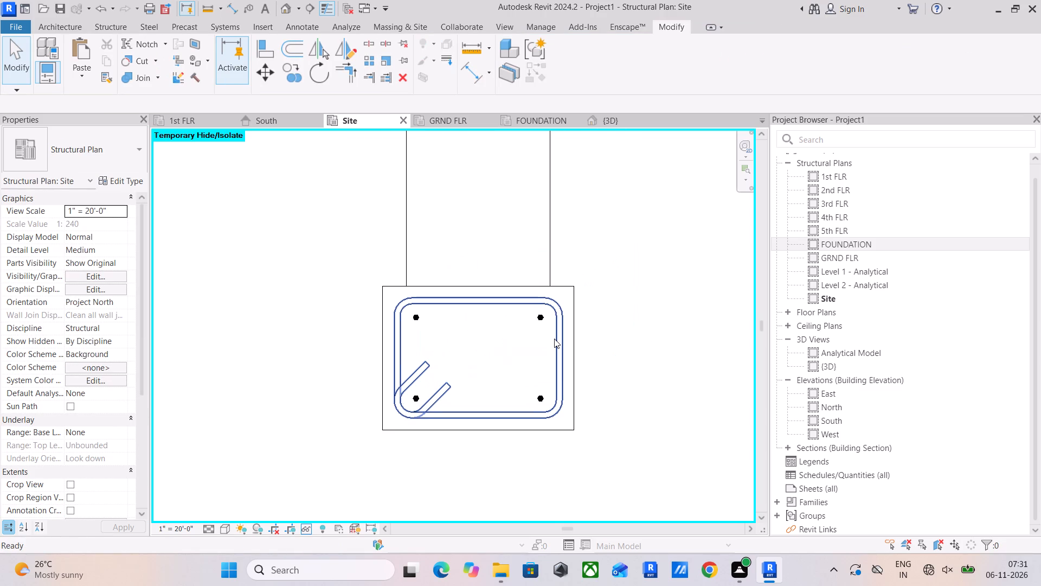
pyautogui.scroll(4, 540, 325)
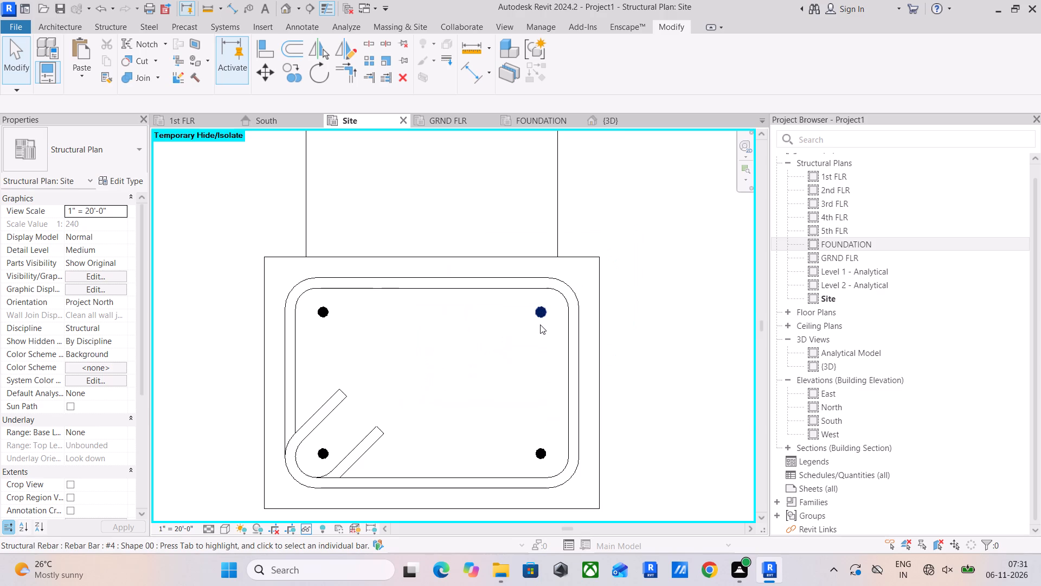
pyautogui.click(541, 316)
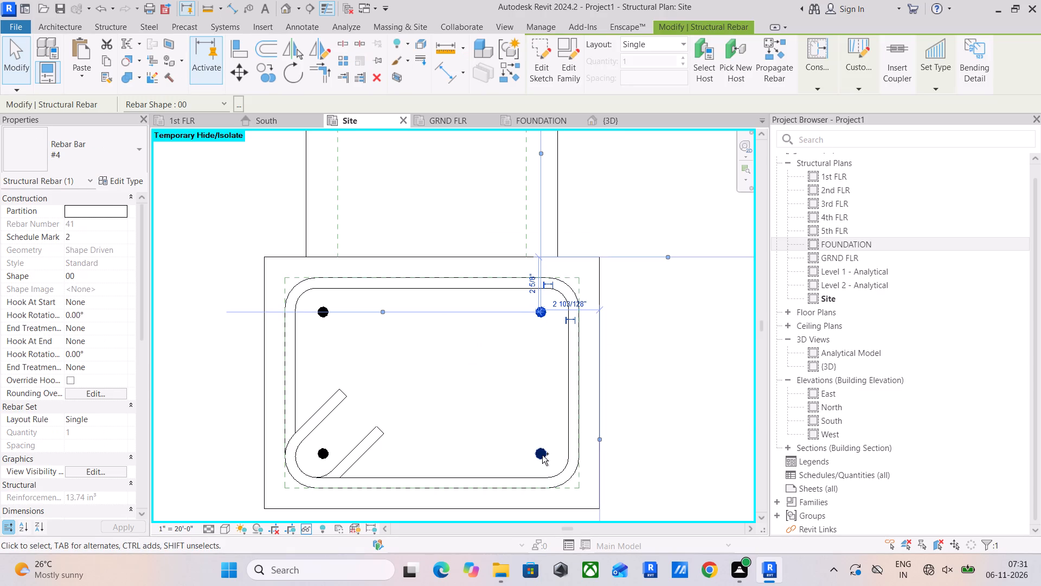
pyautogui.keyDown('ctrl'); pyautogui.click(542, 455); pyautogui.keyUp('ctrl')
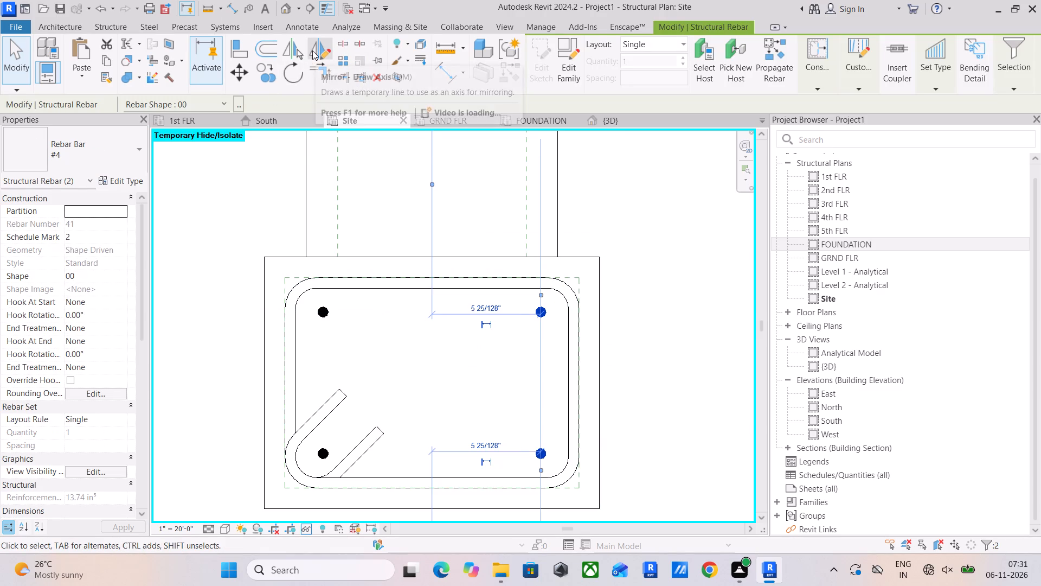
pyautogui.click(270, 72)
pyautogui.scroll(5, 480, 238)
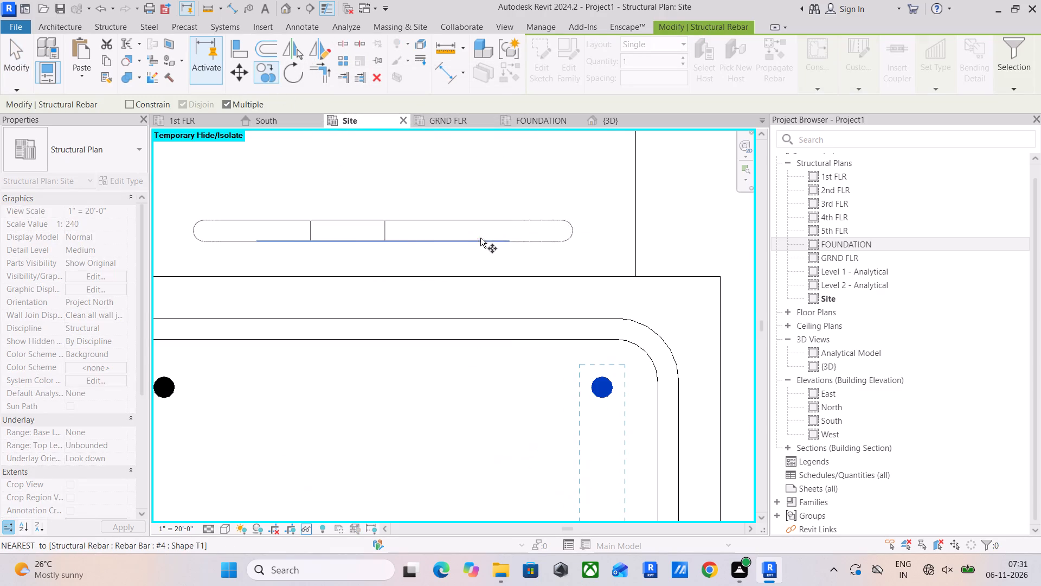
pyautogui.moveTo(531, 303); pyautogui.dragTo(532, 264, button='middle')
pyautogui.scroll(4, 549, 297)
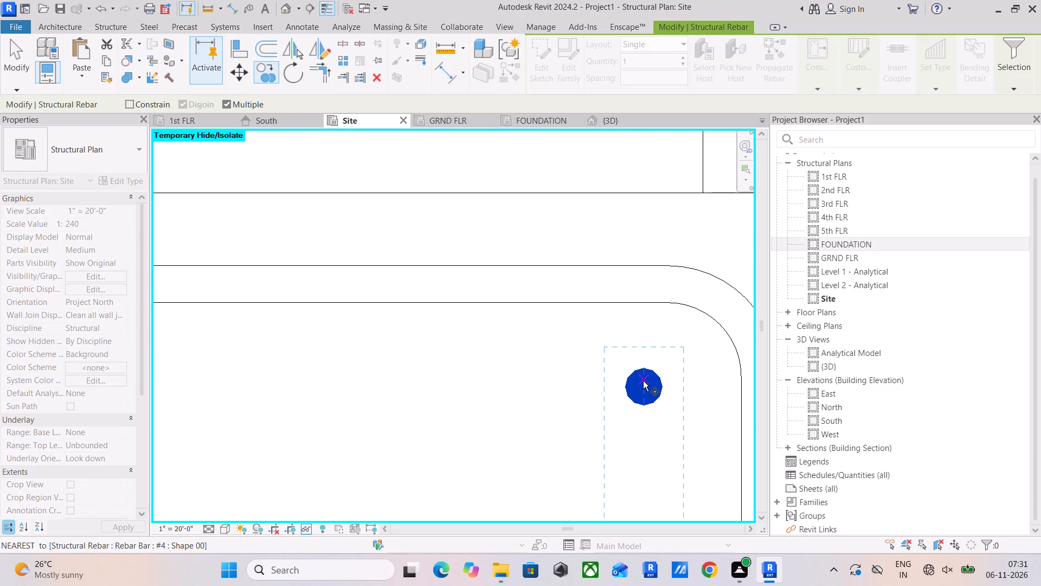
pyautogui.click(644, 387)
pyautogui.scroll(-3, 349, 388)
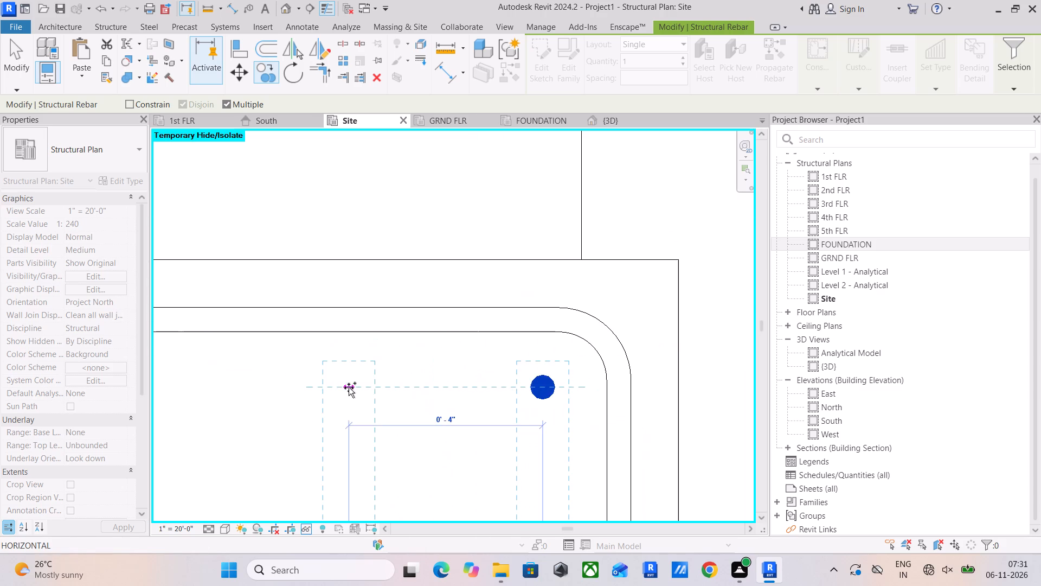
pyautogui.moveTo(349, 387); pyautogui.dragTo(511, 381, button='middle')
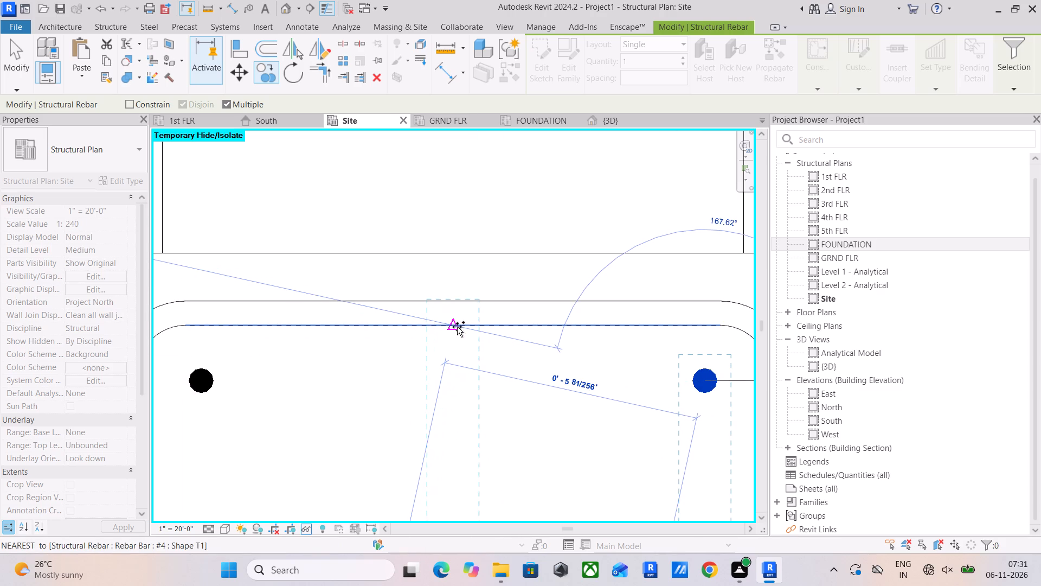
pyautogui.click(455, 374)
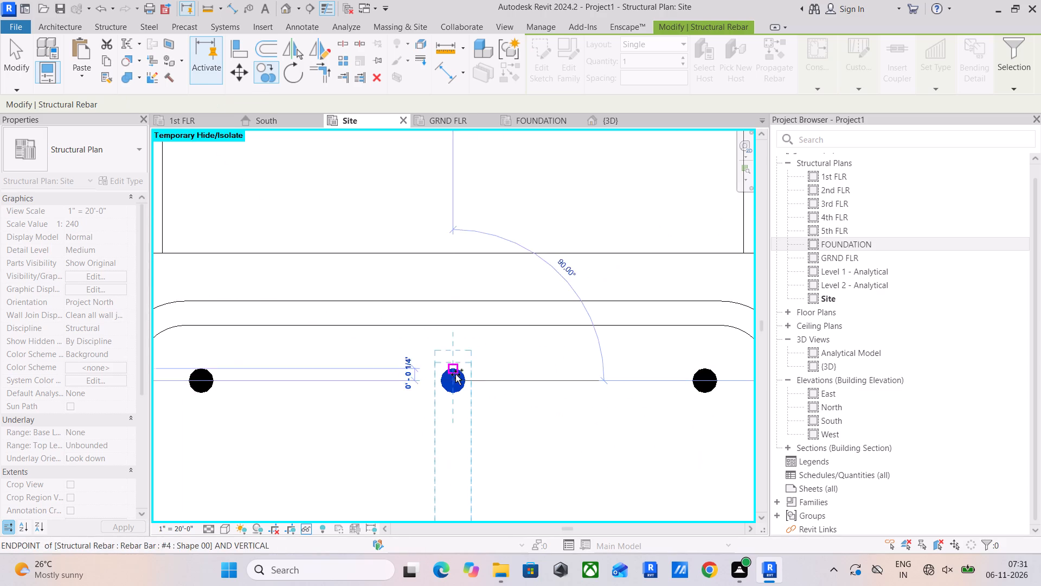
pyautogui.moveTo(513, 320); pyautogui.dragTo(560, 225, button='middle')
pyautogui.scroll(-3, 560, 225)
pyautogui.press('Escape')
pyautogui.press('Escape')
pyautogui.press('Escape')
pyautogui.press('Escape')
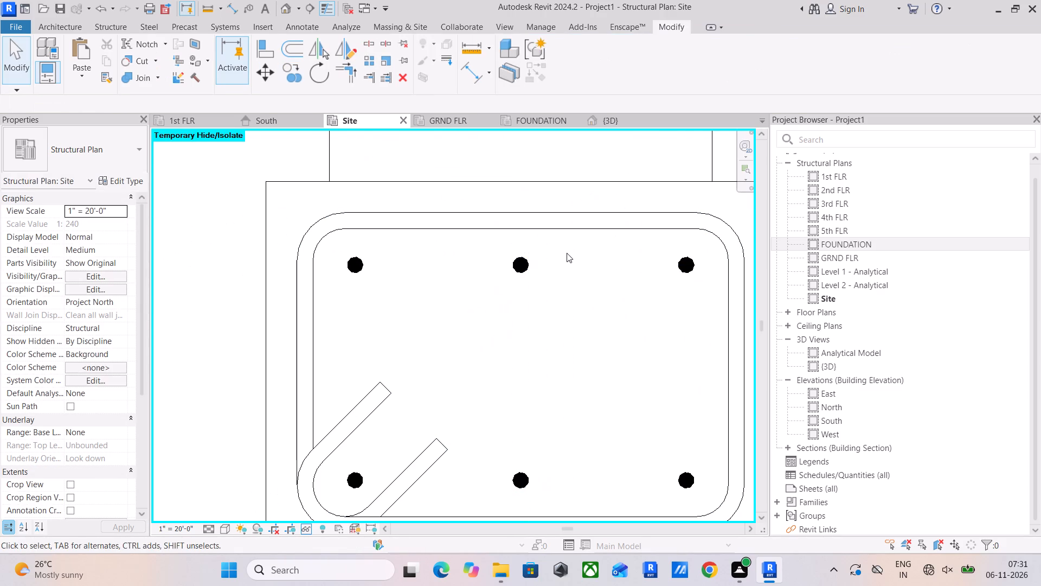
pyautogui.press('Escape')
pyautogui.press('Escape')
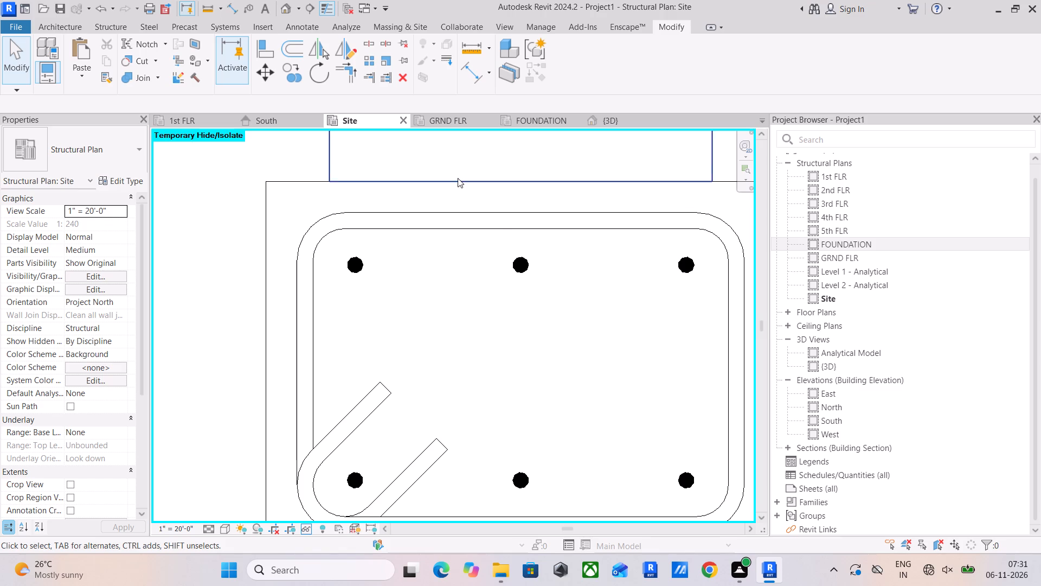
# Set the column's T1 tie to a Maximum Spacing layout at 150 mm.
pyautogui.scroll(-10, 520, 229)
pyautogui.scroll(3, 491, 263)
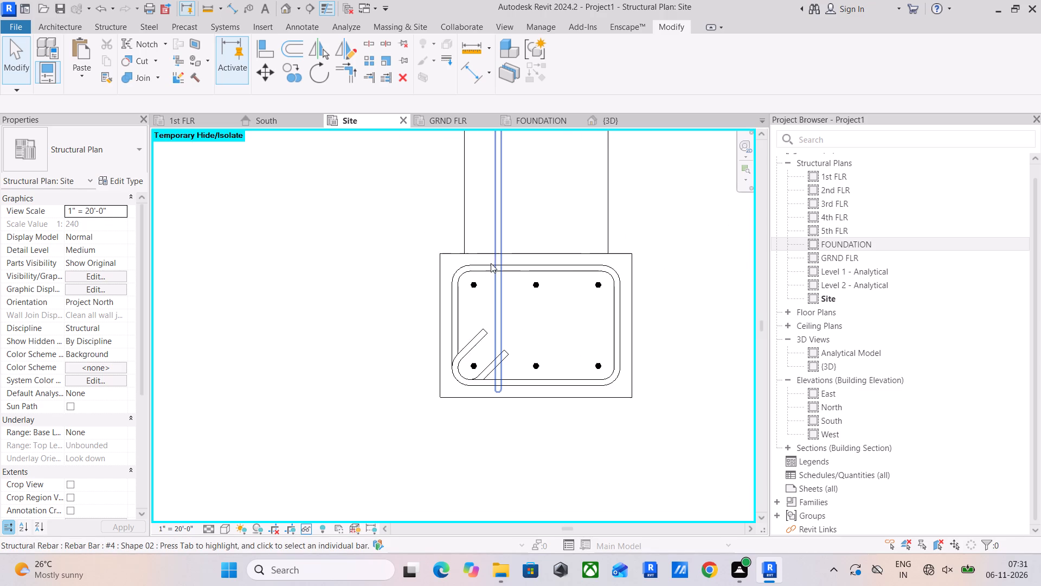
pyautogui.click(467, 267)
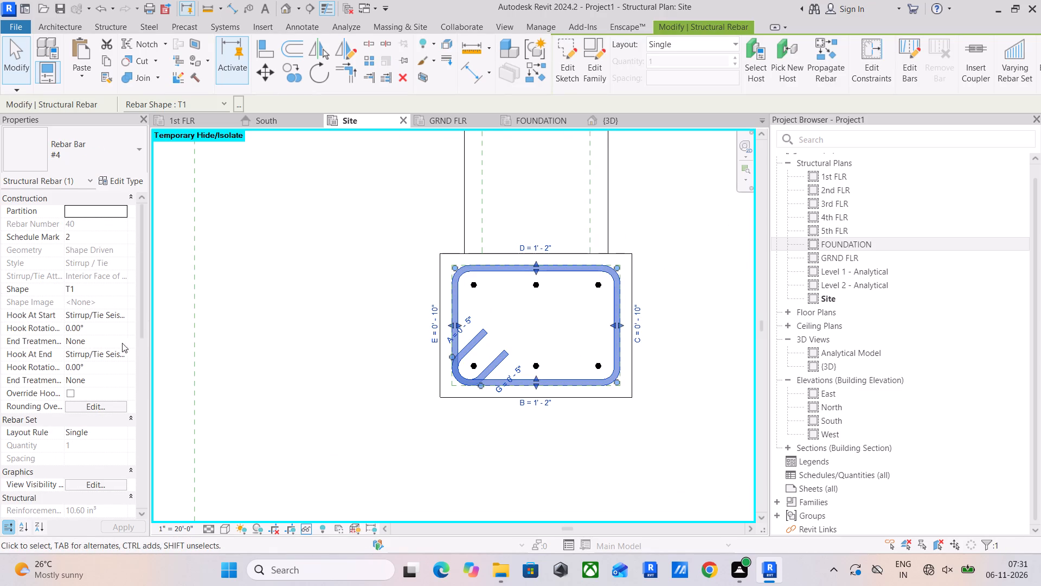
pyautogui.click(733, 48)
pyautogui.click(669, 96)
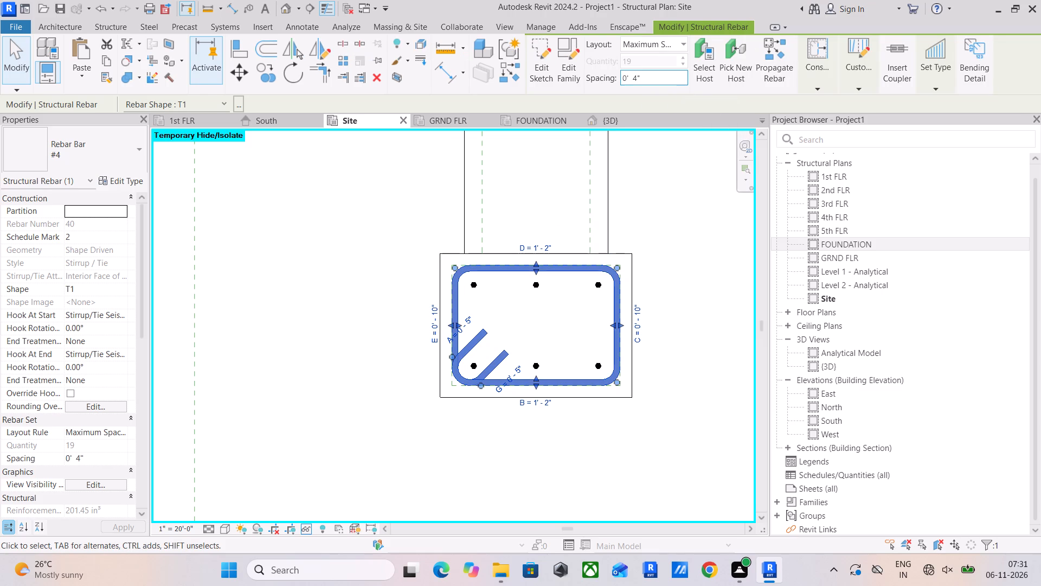
pyautogui.moveTo(648, 75); pyautogui.dragTo(593, 80)
pyautogui.press('1')
pyautogui.press('5')
pyautogui.press('0')
pyautogui.write('MM')
pyautogui.press('Return')
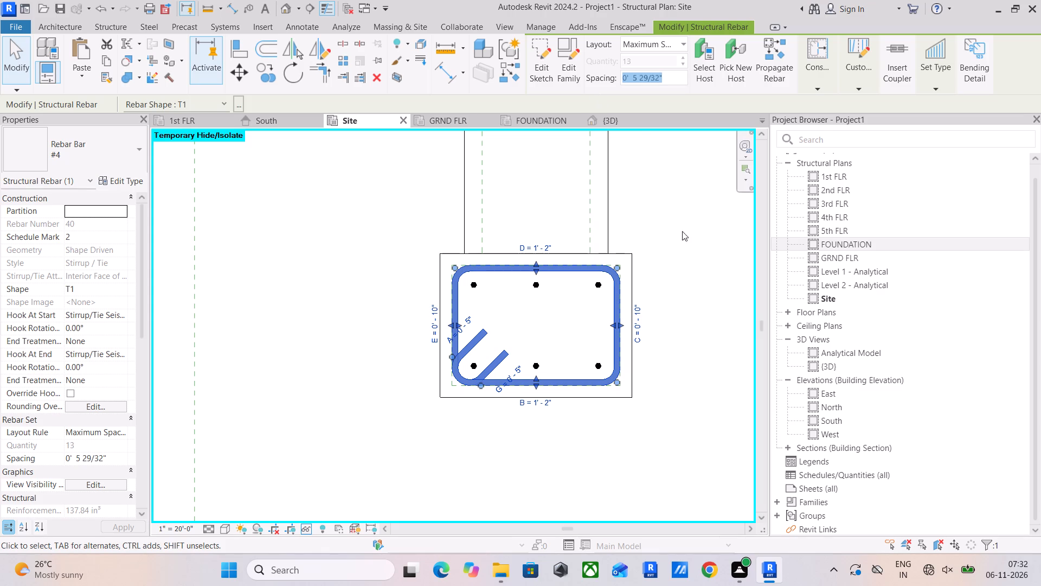
pyautogui.click(679, 268)
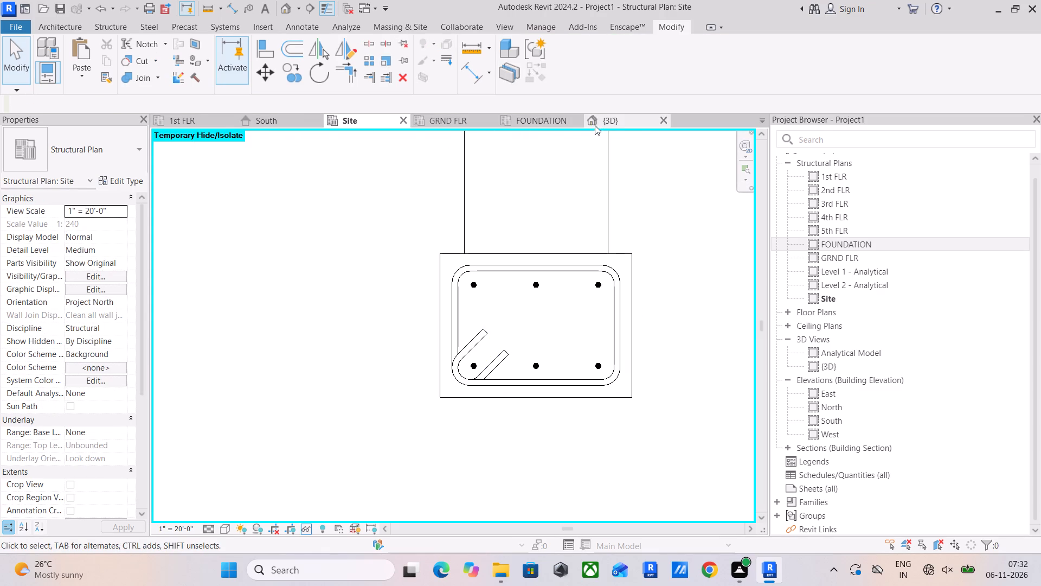
# Set the column's tie set and all six straight bars to show unobscured in the {3D} view.
pyautogui.click(613, 120)
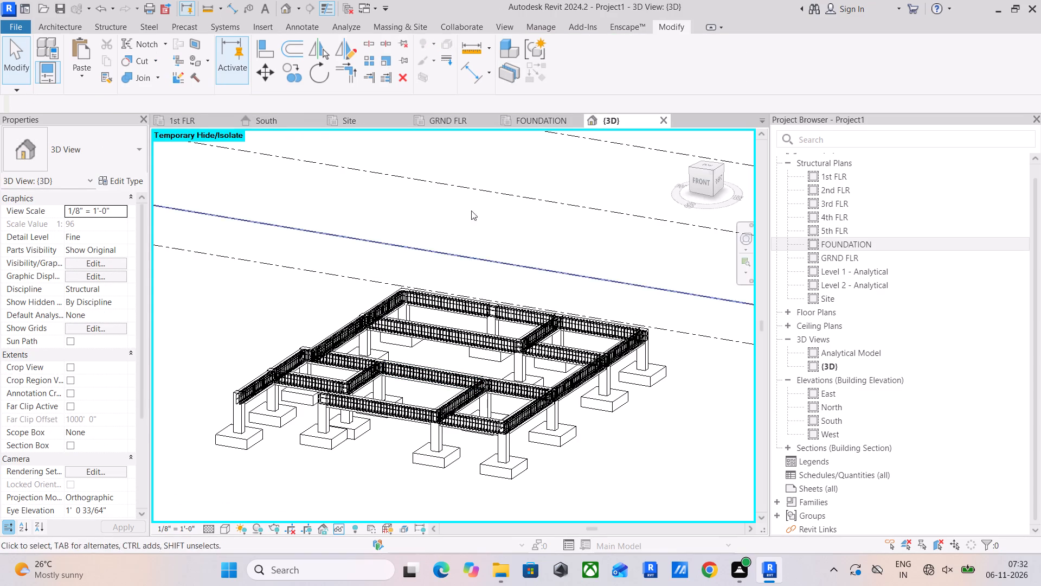
pyautogui.click(339, 122)
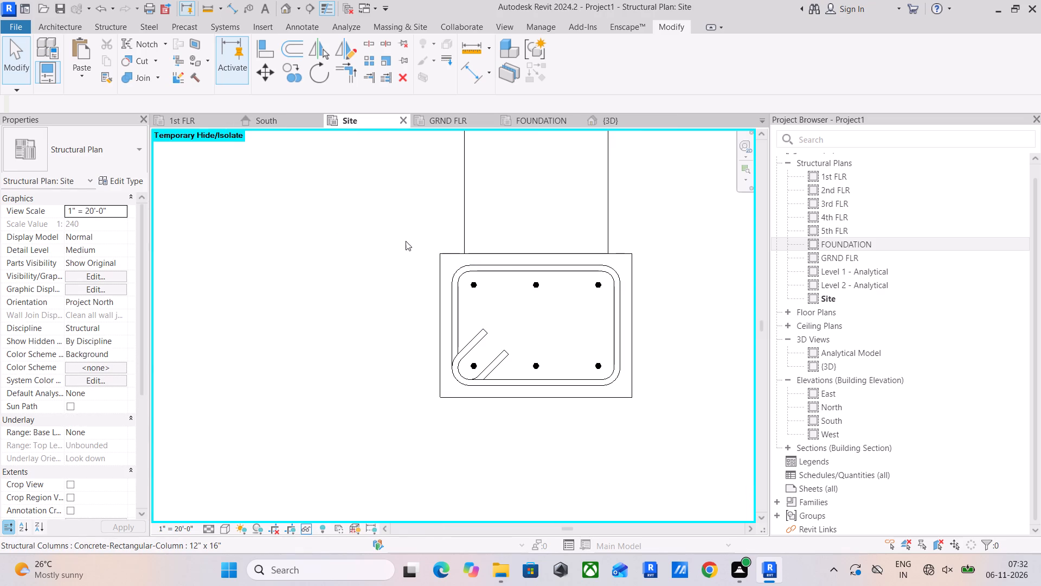
pyautogui.moveTo(398, 230); pyautogui.dragTo(625, 405)
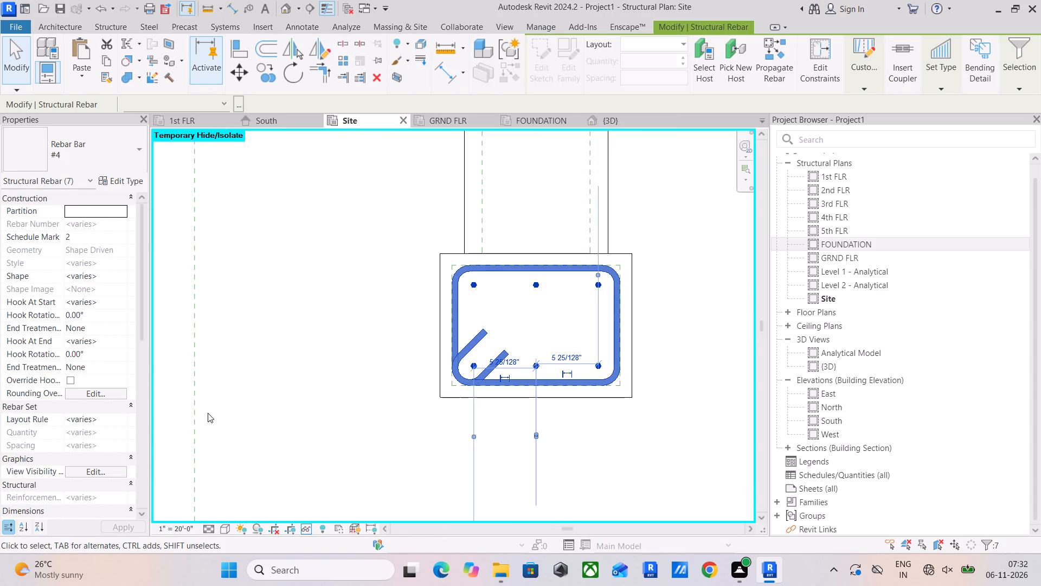
pyautogui.click(111, 472)
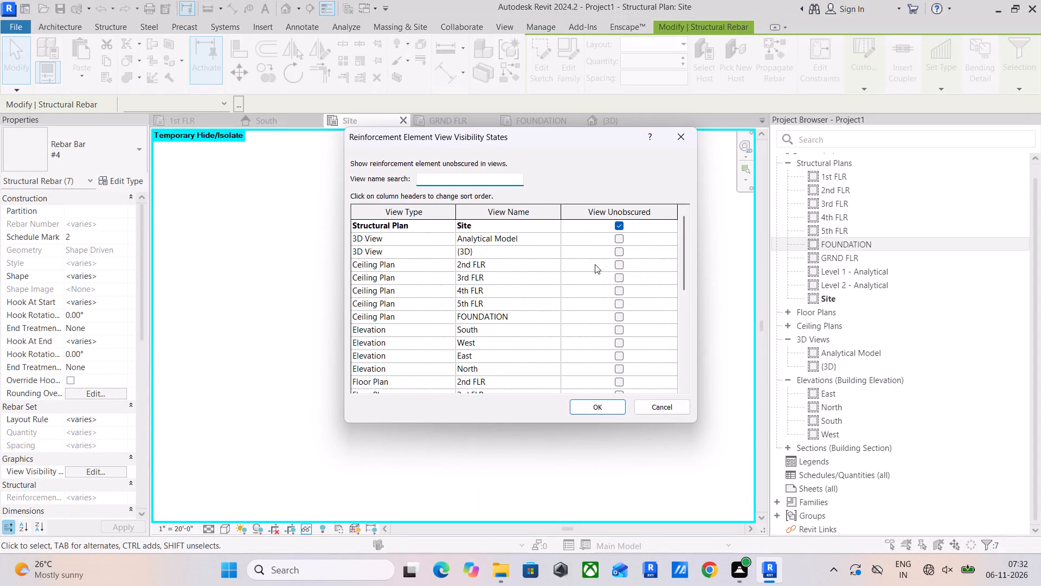
pyautogui.click(619, 250)
pyautogui.click(606, 406)
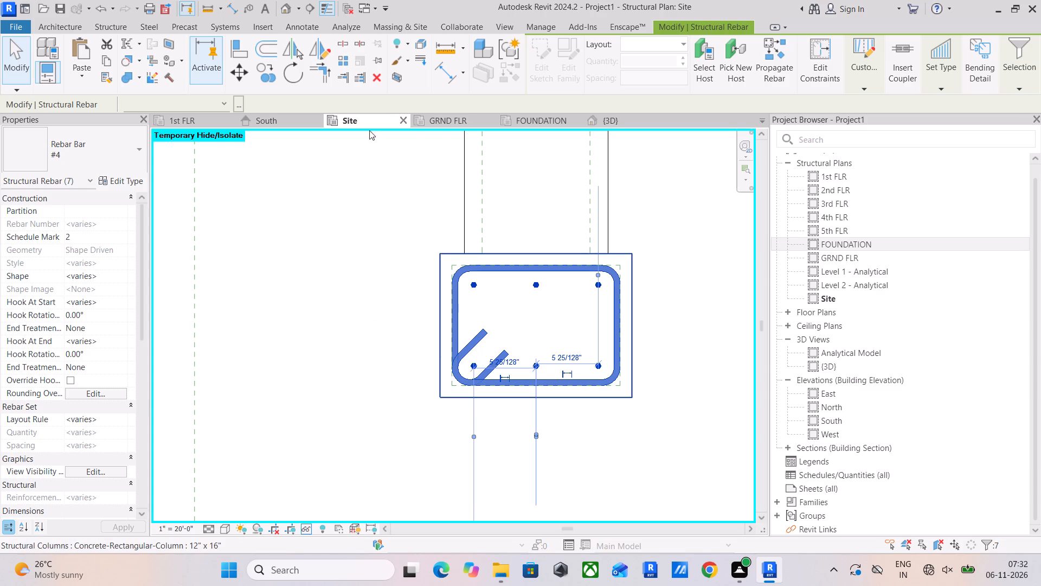
# In the front-facing 3D view, shorten the column's tie set from the top so its highest tie sits just below the beam.
pyautogui.click(603, 129)
pyautogui.click(608, 125)
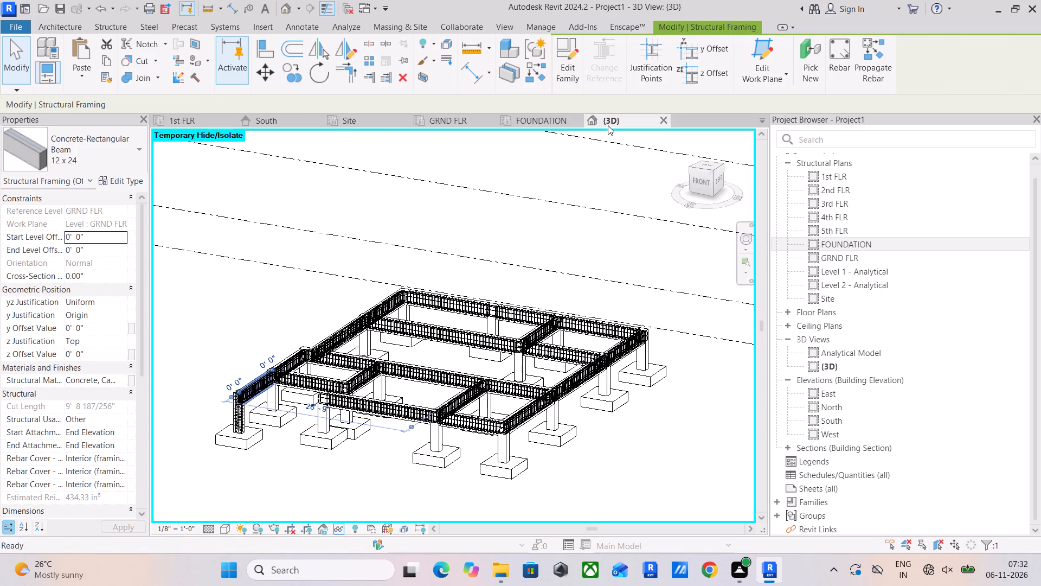
pyautogui.click(266, 481)
pyautogui.scroll(6, 234, 404)
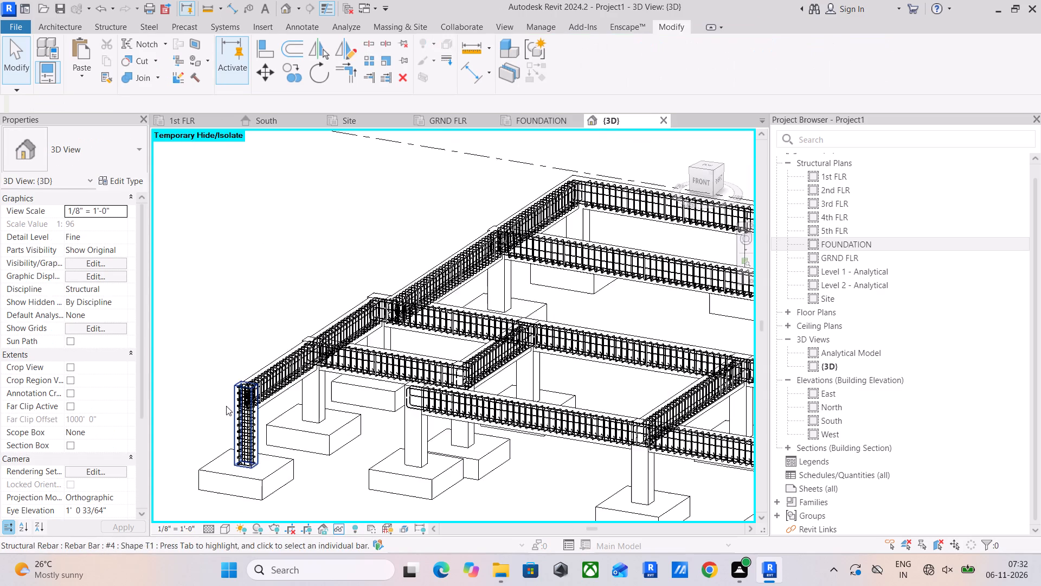
pyautogui.scroll(5, 226, 406)
pyautogui.moveTo(235, 417); pyautogui.dragTo(272, 268, button='middle')
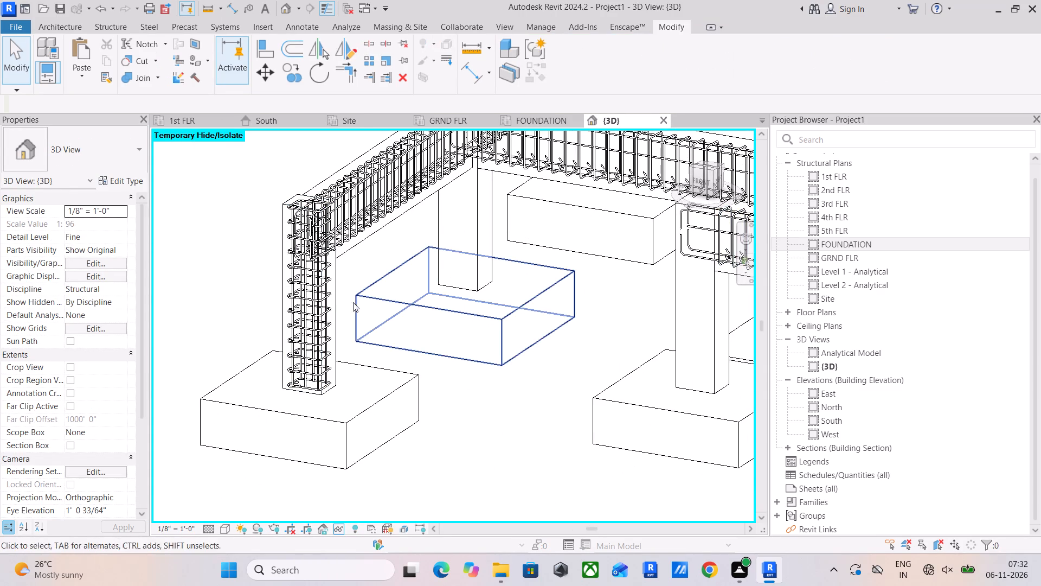
pyautogui.click(303, 305)
pyautogui.click(308, 300)
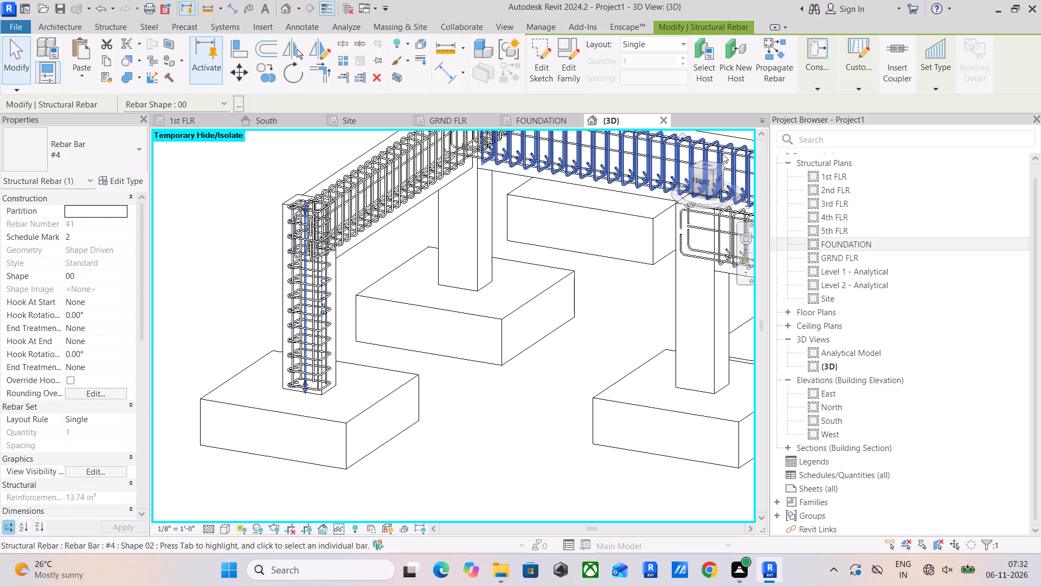
pyautogui.click(698, 180)
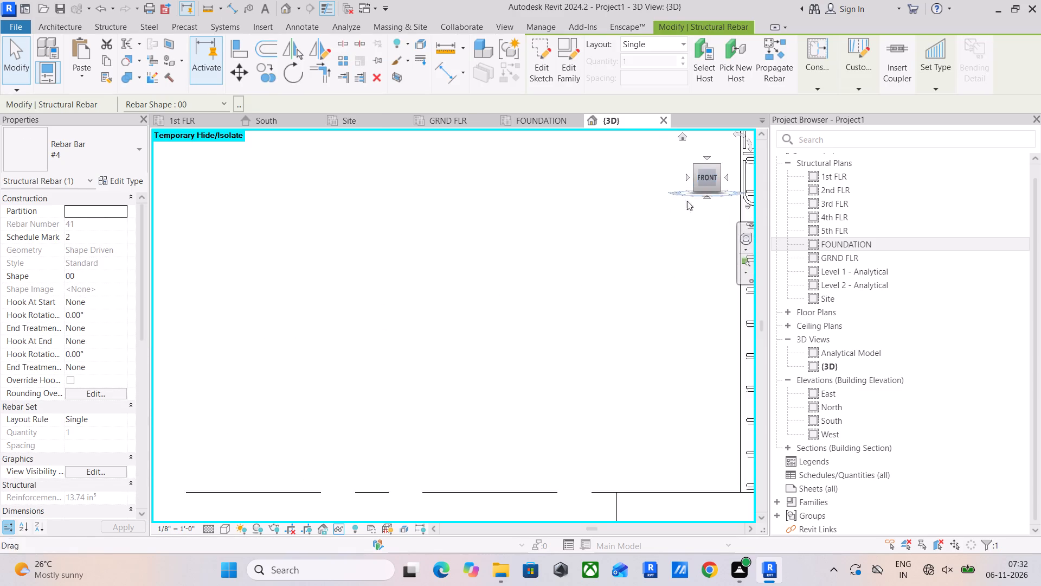
pyautogui.scroll(-3, 531, 274)
pyautogui.moveTo(528, 275); pyautogui.dragTo(512, 306, button='middle')
pyautogui.scroll(3, 459, 212)
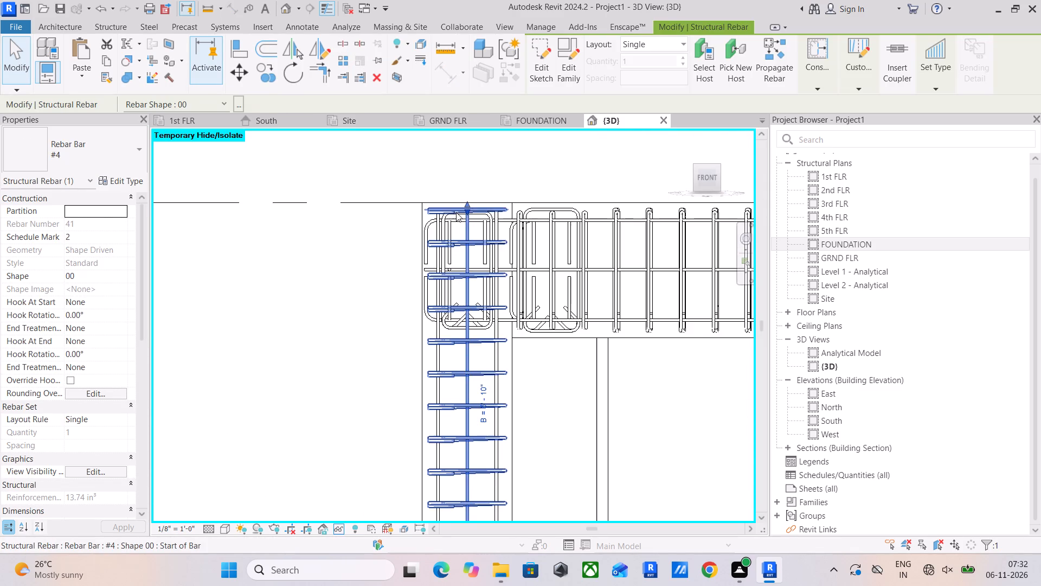
pyautogui.click(447, 210)
pyautogui.moveTo(468, 212); pyautogui.dragTo(472, 291)
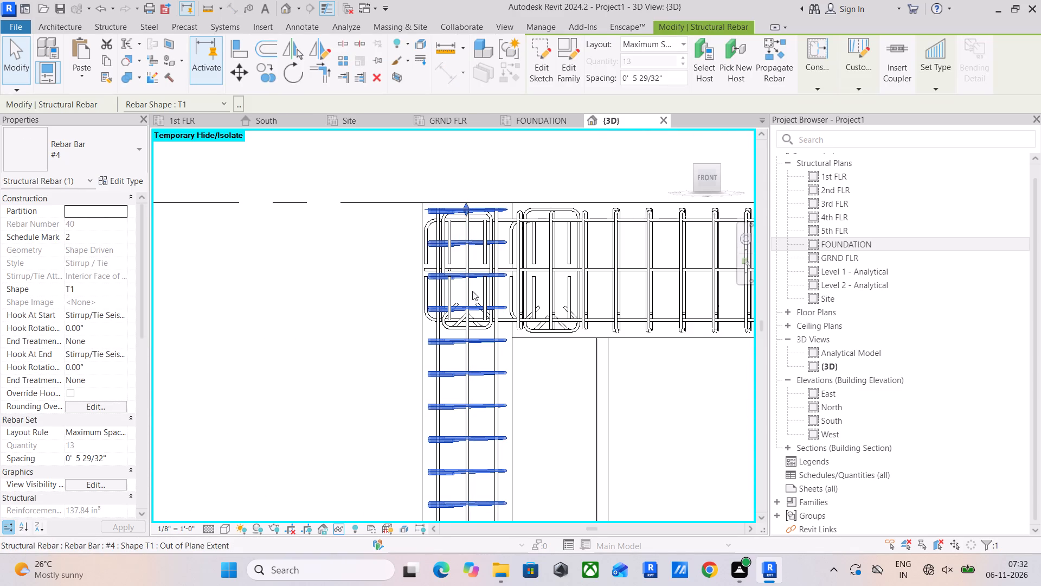
pyautogui.moveTo(472, 291); pyautogui.dragTo(478, 346)
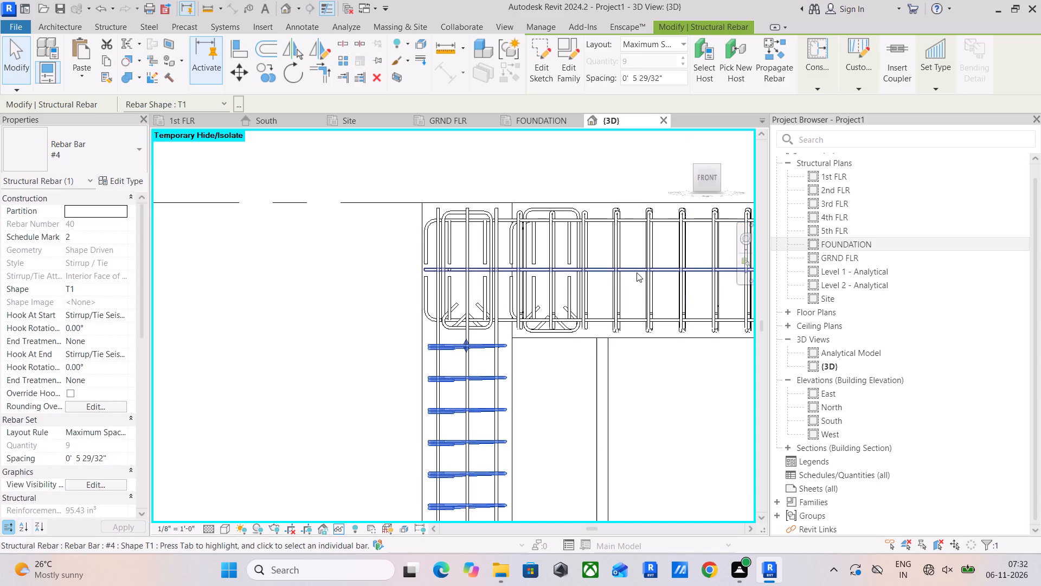
pyautogui.scroll(-4, 633, 277)
pyautogui.moveTo(633, 277); pyautogui.dragTo(618, 167, button='middle')
pyautogui.click(400, 258)
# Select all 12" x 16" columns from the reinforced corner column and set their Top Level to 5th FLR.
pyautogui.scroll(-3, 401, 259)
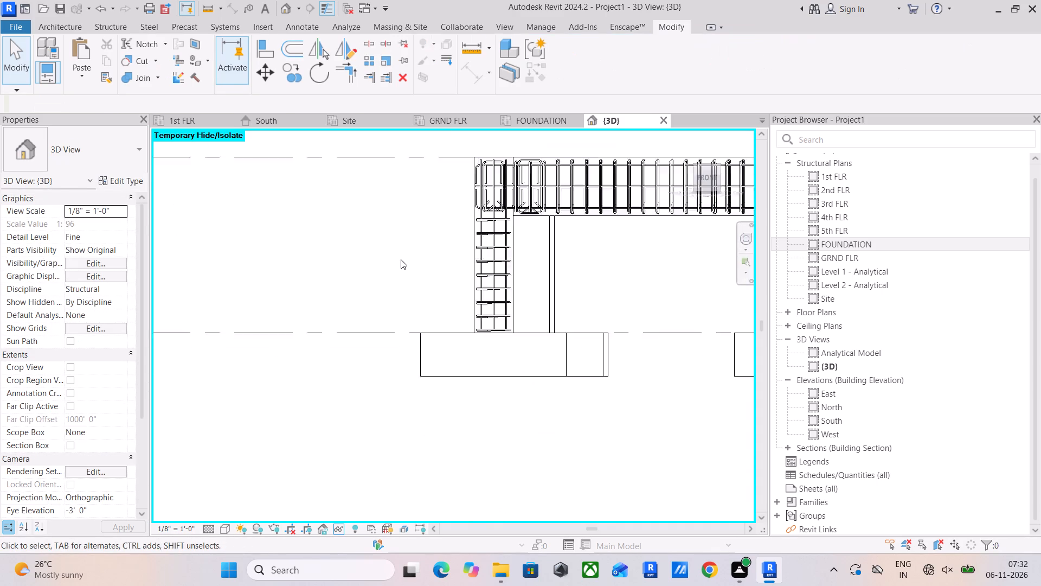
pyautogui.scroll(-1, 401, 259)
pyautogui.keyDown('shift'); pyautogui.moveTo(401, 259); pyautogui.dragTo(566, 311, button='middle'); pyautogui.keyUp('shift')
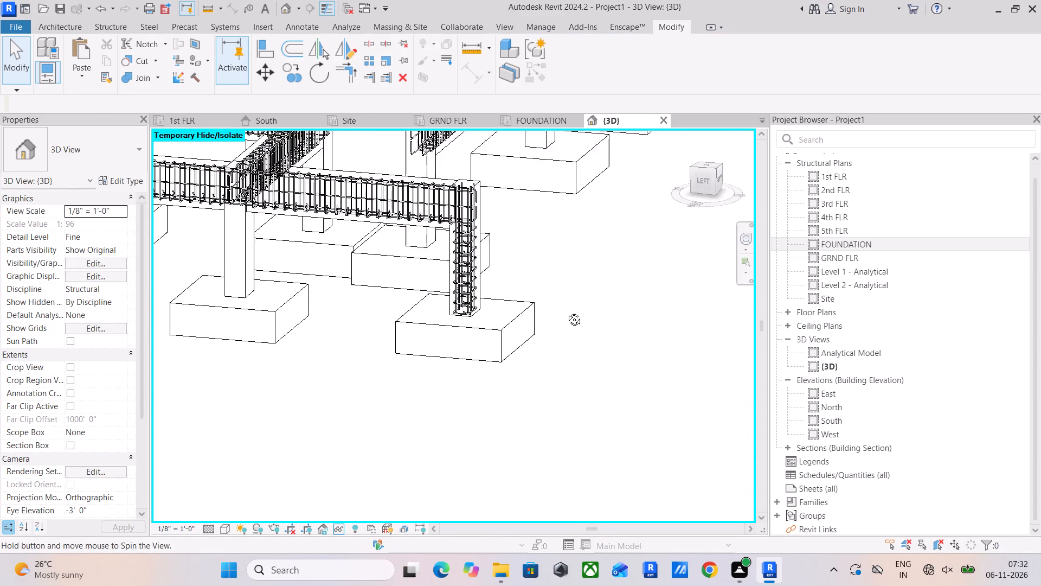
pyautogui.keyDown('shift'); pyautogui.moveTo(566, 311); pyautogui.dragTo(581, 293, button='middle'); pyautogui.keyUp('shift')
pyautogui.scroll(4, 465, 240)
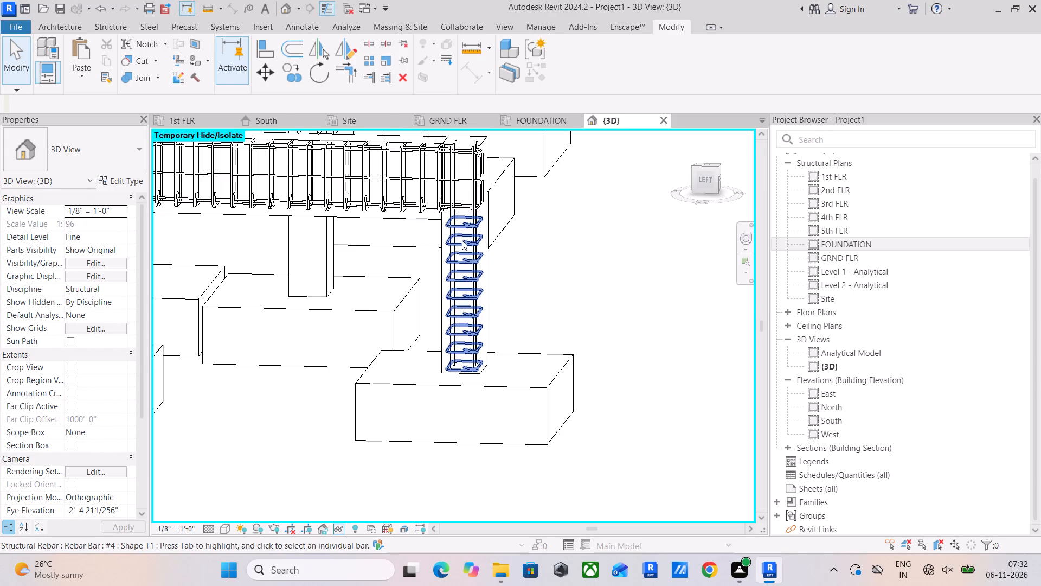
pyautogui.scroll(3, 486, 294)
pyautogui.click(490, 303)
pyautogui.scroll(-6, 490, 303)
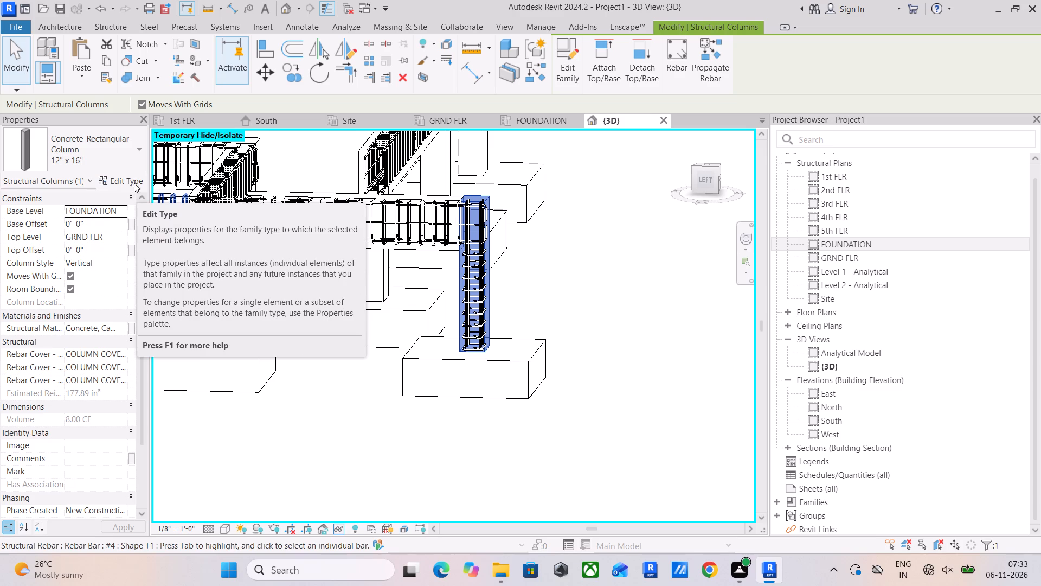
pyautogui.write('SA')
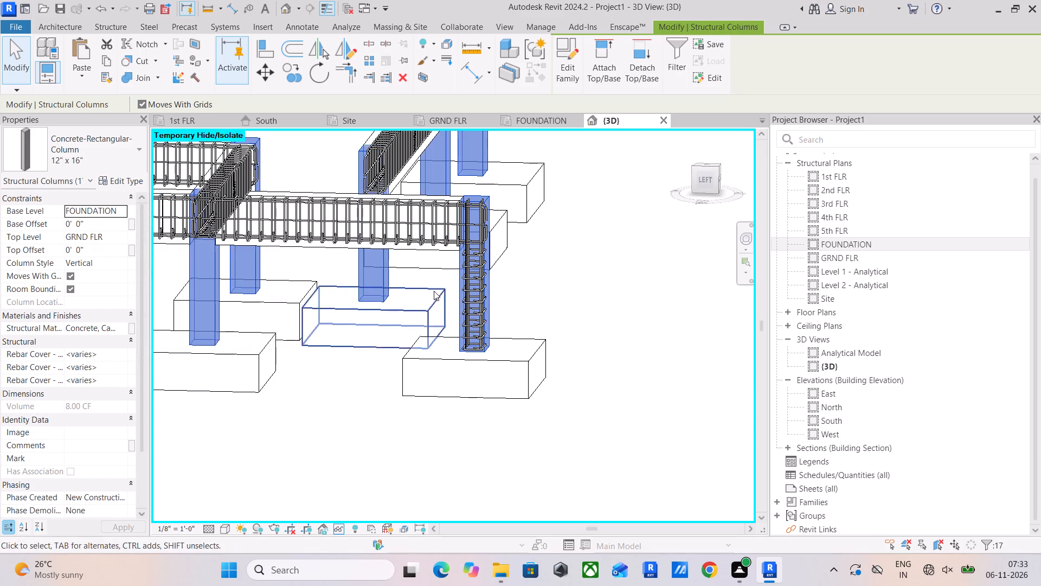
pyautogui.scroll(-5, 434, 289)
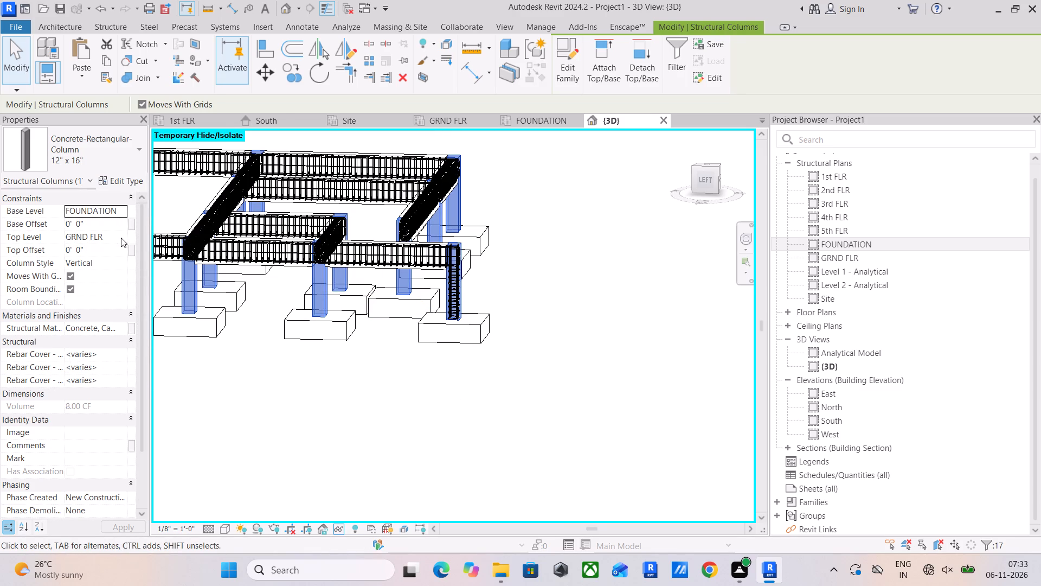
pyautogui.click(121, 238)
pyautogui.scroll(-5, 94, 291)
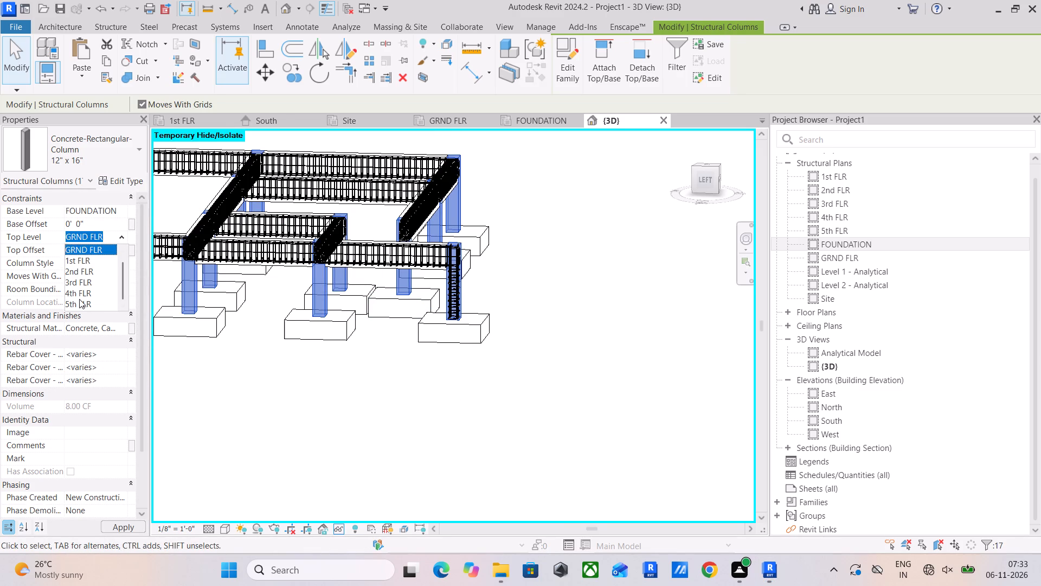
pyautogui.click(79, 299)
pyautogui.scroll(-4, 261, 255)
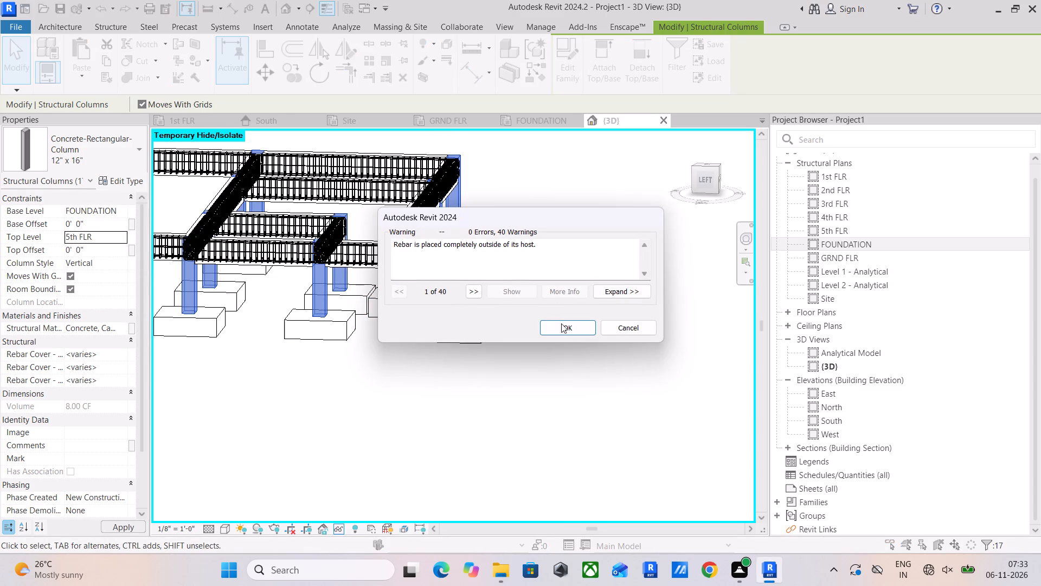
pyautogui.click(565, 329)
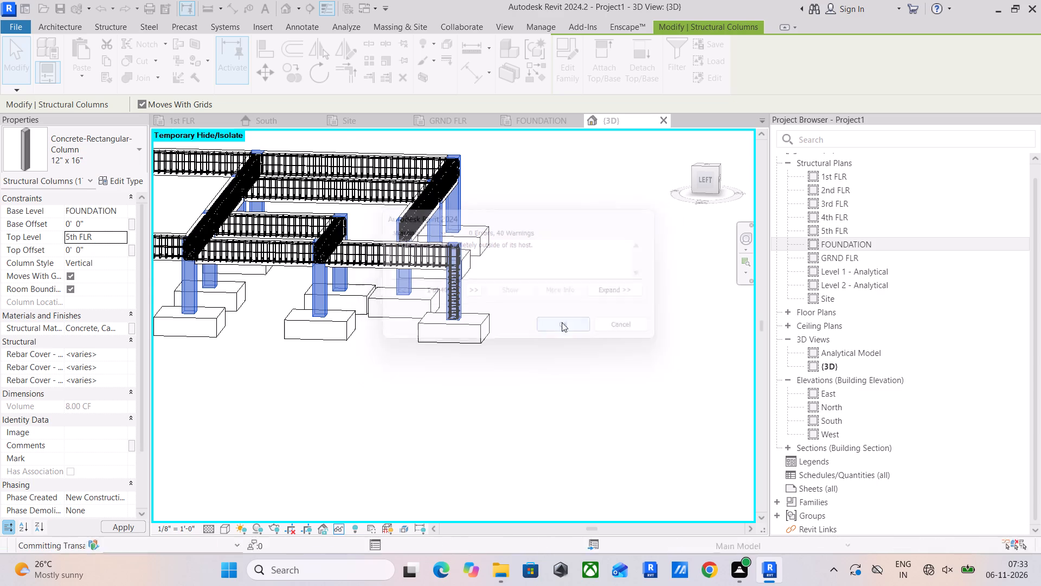
# Examine the extended columns, their ties and the beam reinforcement from several angles and in the front 3D view.
pyautogui.scroll(-5, 536, 278)
pyautogui.scroll(-3, 588, 278)
pyautogui.moveTo(601, 287); pyautogui.dragTo(548, 356, button='middle')
pyautogui.moveTo(529, 260); pyautogui.dragTo(530, 347, button='middle')
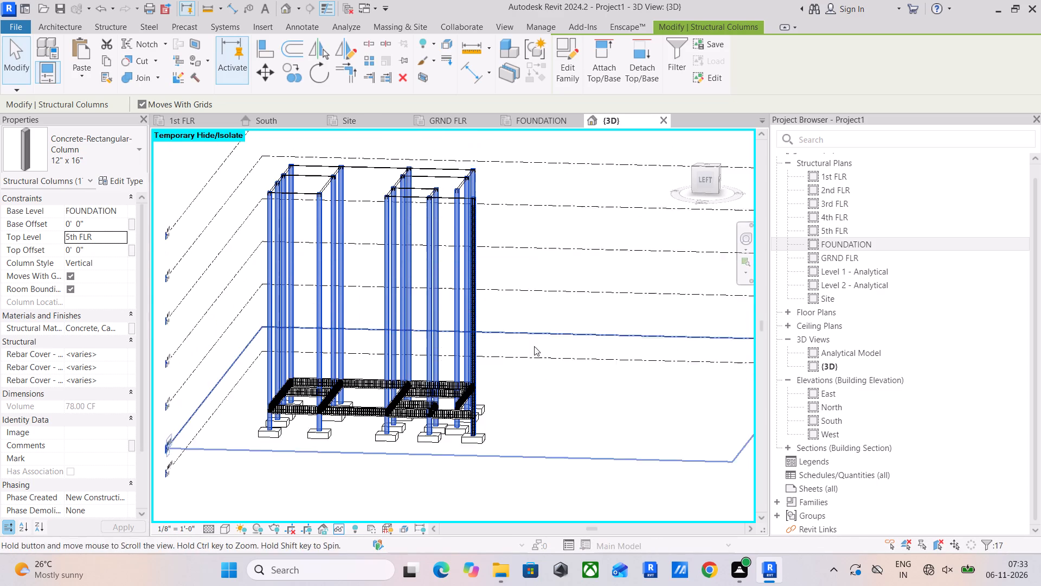
pyautogui.keyDown('shift'); pyautogui.moveTo(573, 342); pyautogui.dragTo(427, 295, button='middle'); pyautogui.keyUp('shift')
pyautogui.keyDown('shift'); pyautogui.moveTo(330, 251); pyautogui.dragTo(313, 298, button='middle'); pyautogui.keyUp('shift')
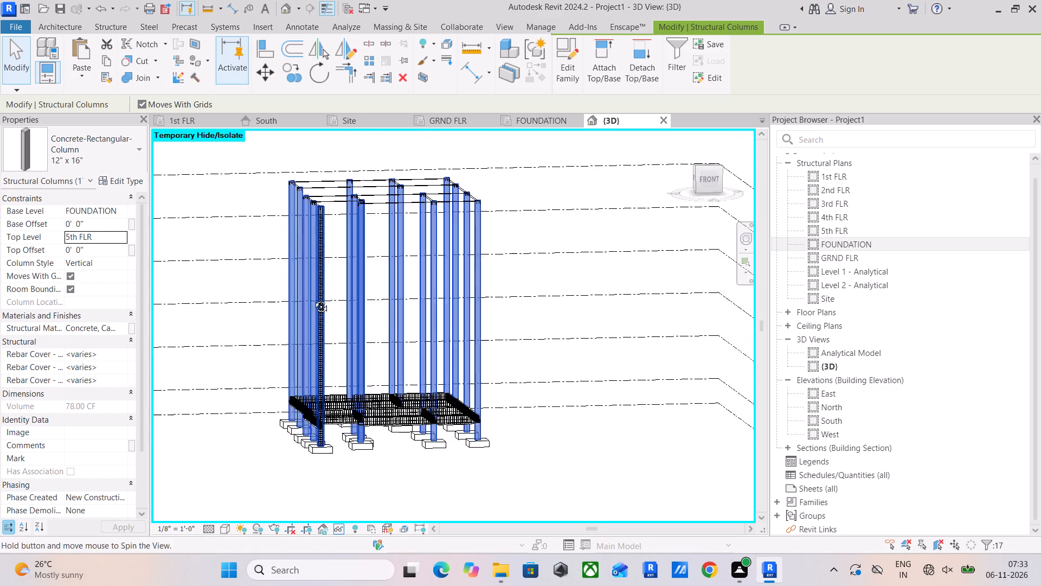
pyautogui.keyDown('shift'); pyautogui.moveTo(313, 298); pyautogui.dragTo(312, 300, button='middle'); pyautogui.keyUp('shift')
pyautogui.click(705, 179)
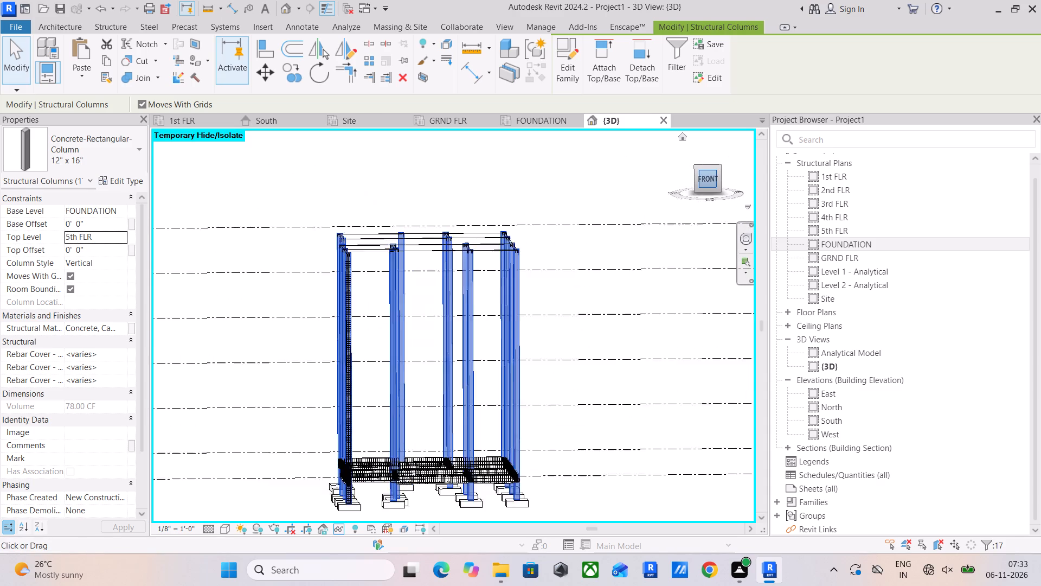
pyautogui.click(293, 214)
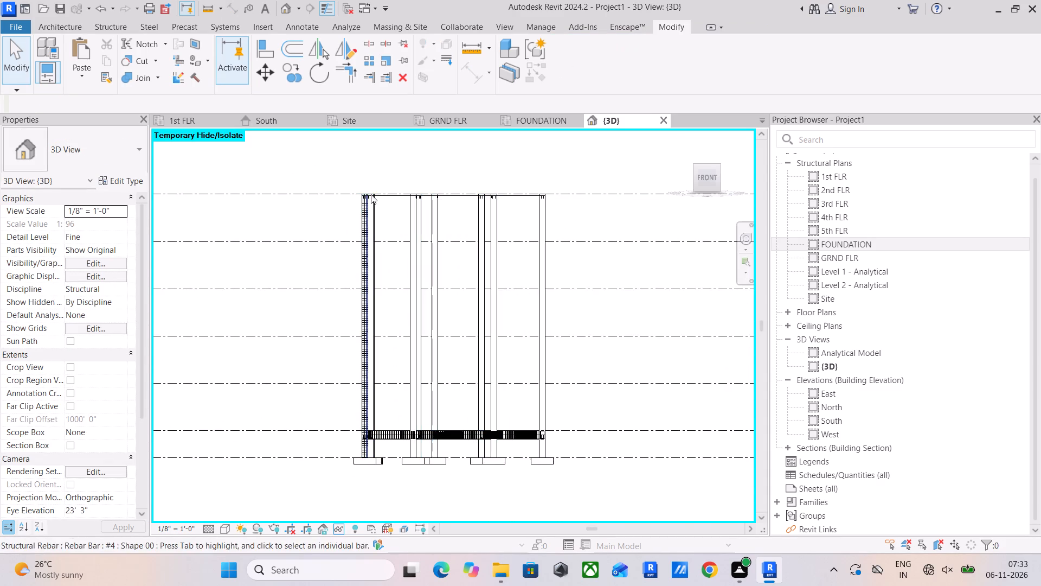
pyautogui.scroll(16, 371, 193)
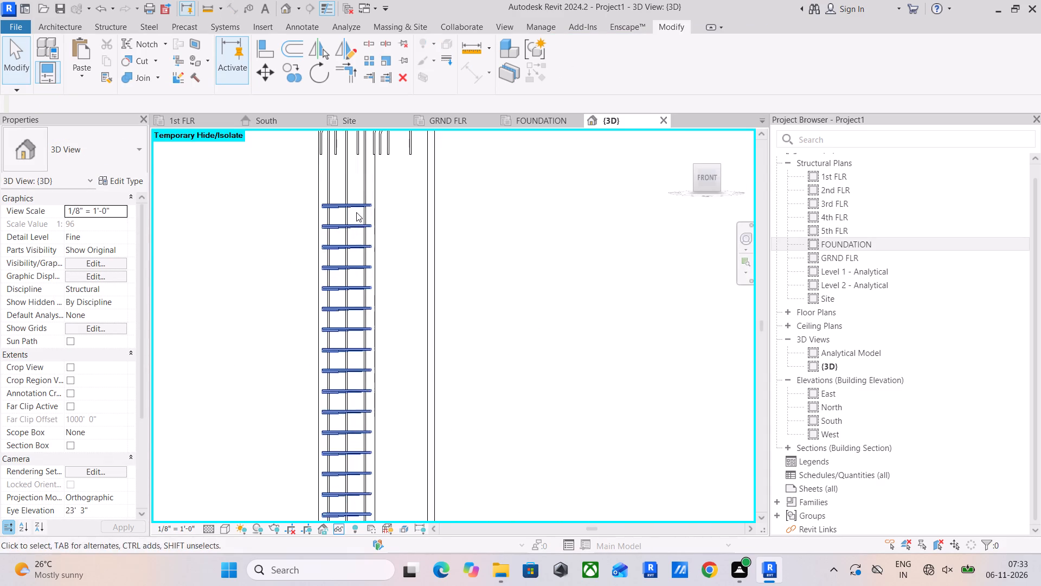
pyautogui.scroll(-5, 357, 212)
pyautogui.click(489, 178)
pyautogui.scroll(-2, 506, 211)
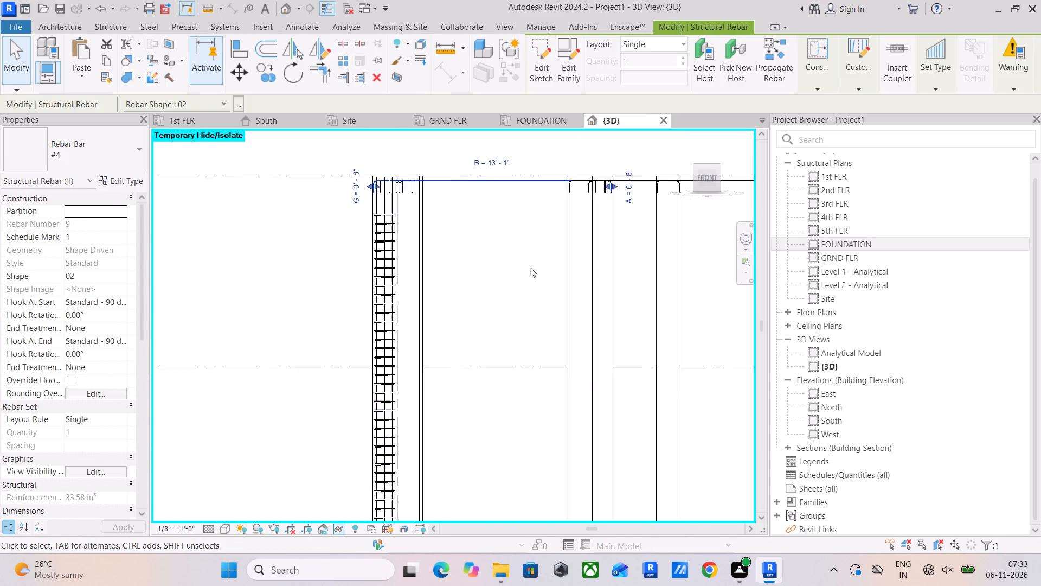
pyautogui.scroll(-8, 531, 268)
pyautogui.moveTo(535, 395); pyautogui.dragTo(510, 173, button='middle')
pyautogui.scroll(1, 510, 174)
pyautogui.scroll(12, 464, 360)
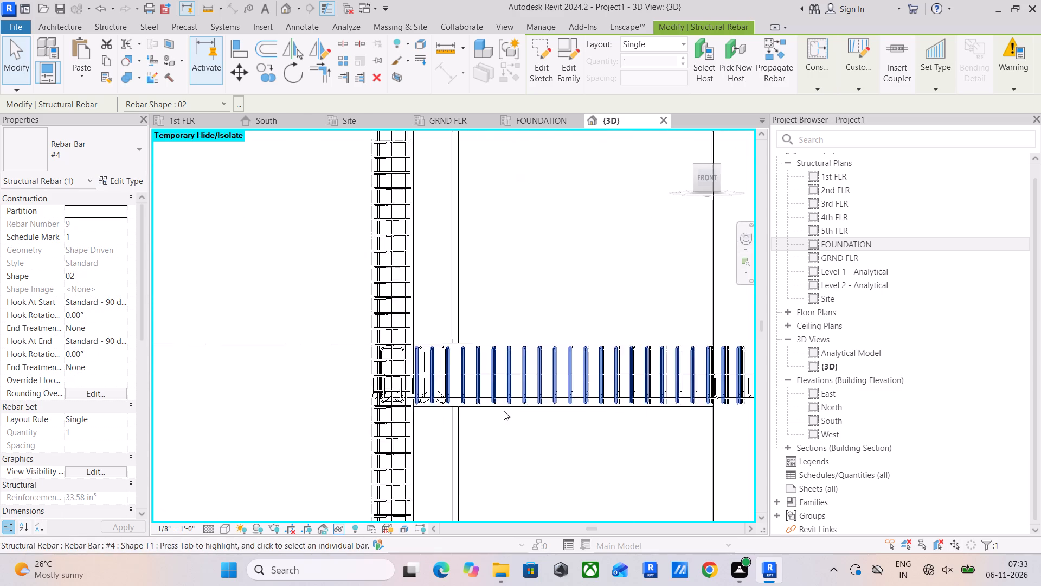
pyautogui.scroll(5, 490, 370)
pyautogui.scroll(-6, 490, 370)
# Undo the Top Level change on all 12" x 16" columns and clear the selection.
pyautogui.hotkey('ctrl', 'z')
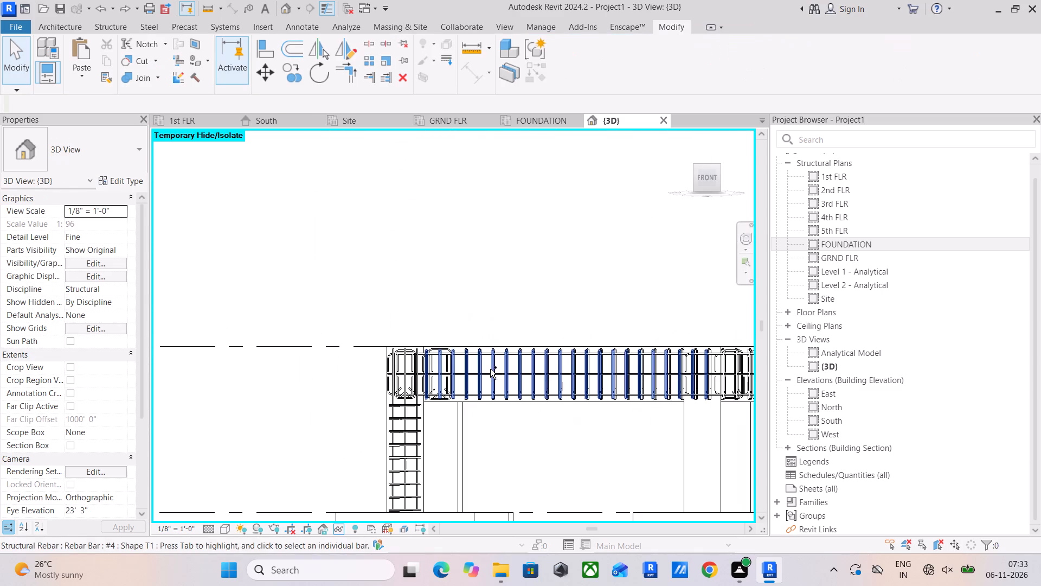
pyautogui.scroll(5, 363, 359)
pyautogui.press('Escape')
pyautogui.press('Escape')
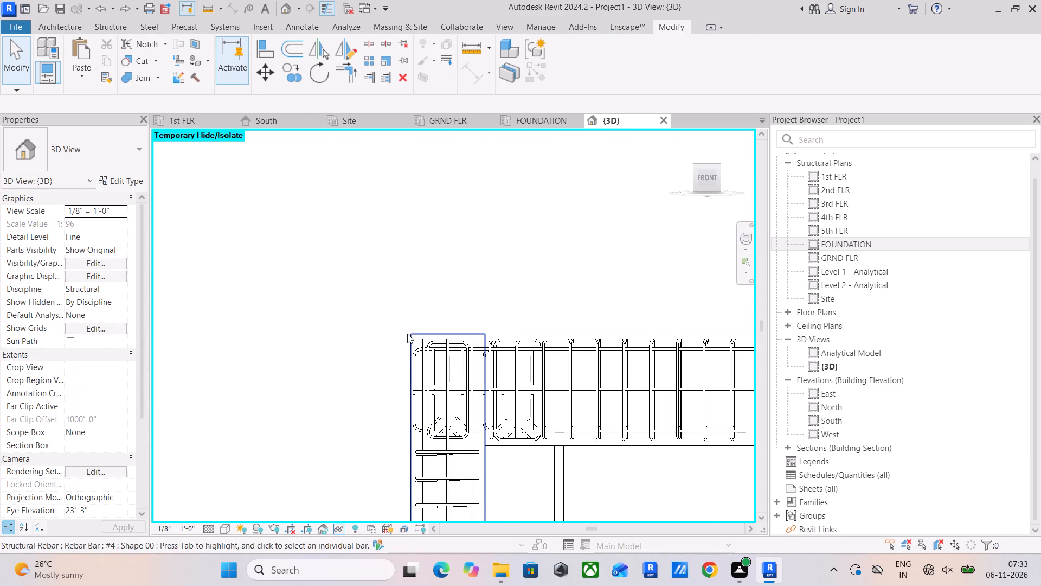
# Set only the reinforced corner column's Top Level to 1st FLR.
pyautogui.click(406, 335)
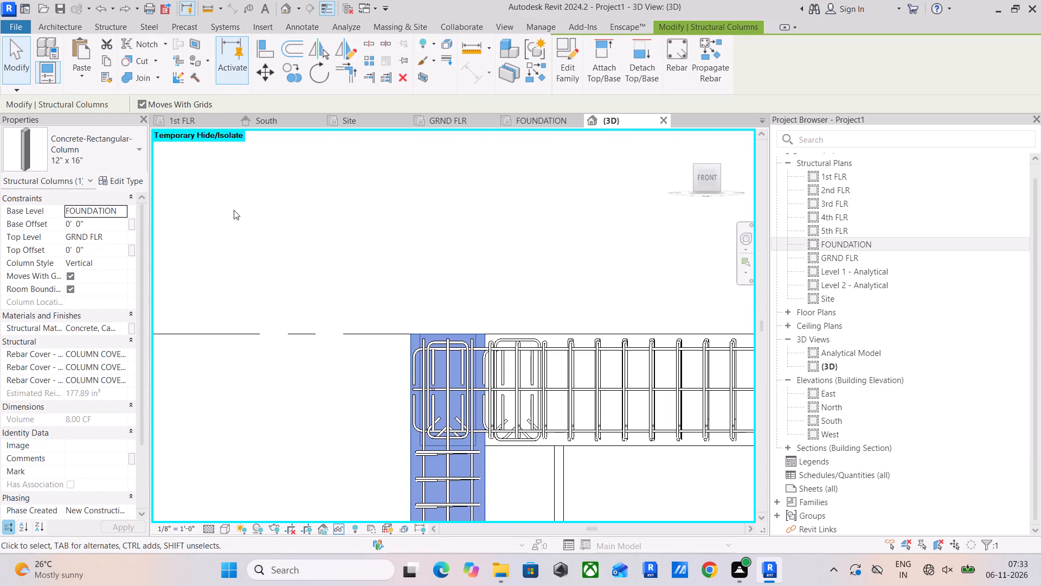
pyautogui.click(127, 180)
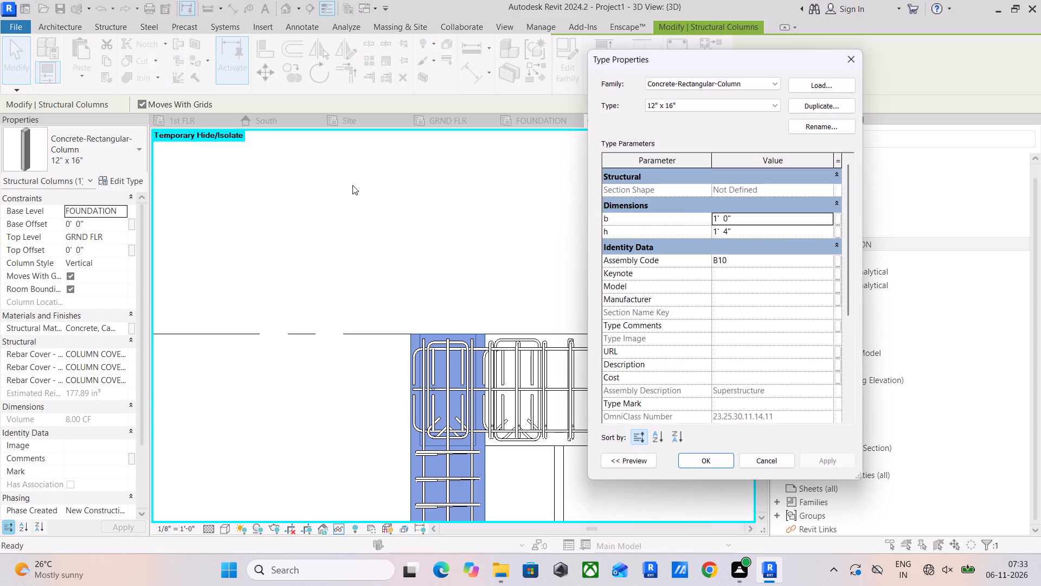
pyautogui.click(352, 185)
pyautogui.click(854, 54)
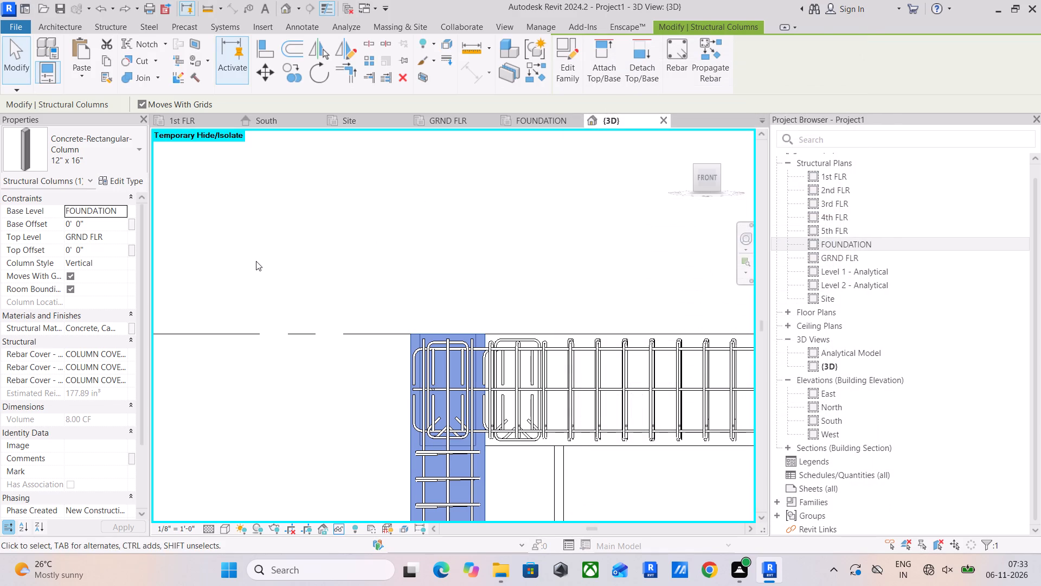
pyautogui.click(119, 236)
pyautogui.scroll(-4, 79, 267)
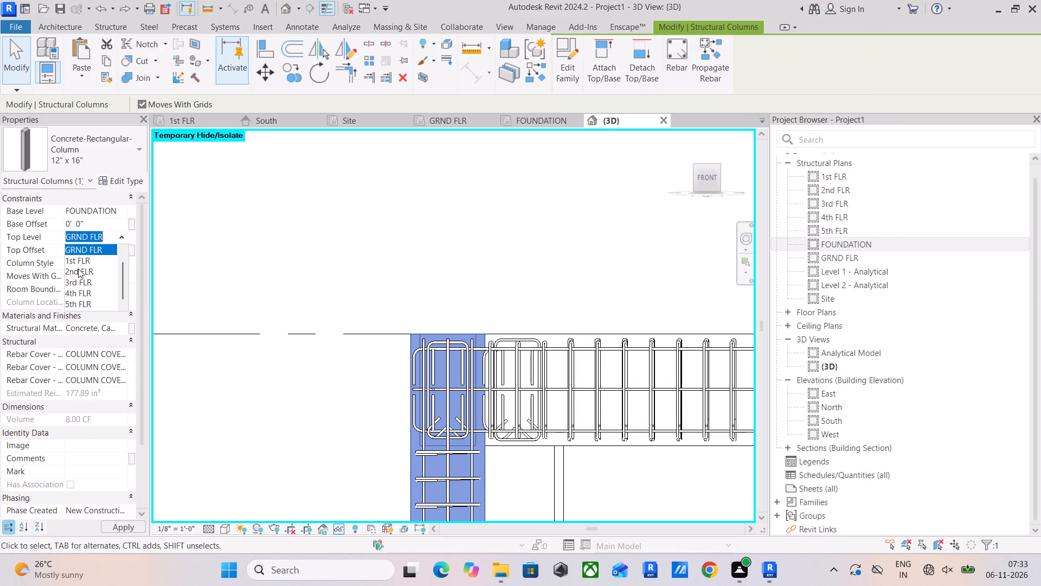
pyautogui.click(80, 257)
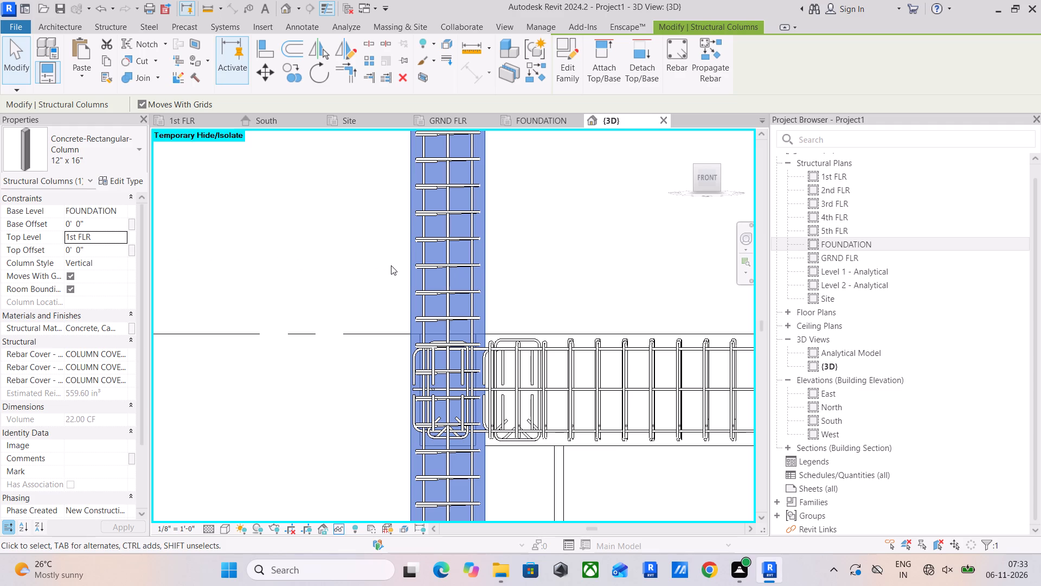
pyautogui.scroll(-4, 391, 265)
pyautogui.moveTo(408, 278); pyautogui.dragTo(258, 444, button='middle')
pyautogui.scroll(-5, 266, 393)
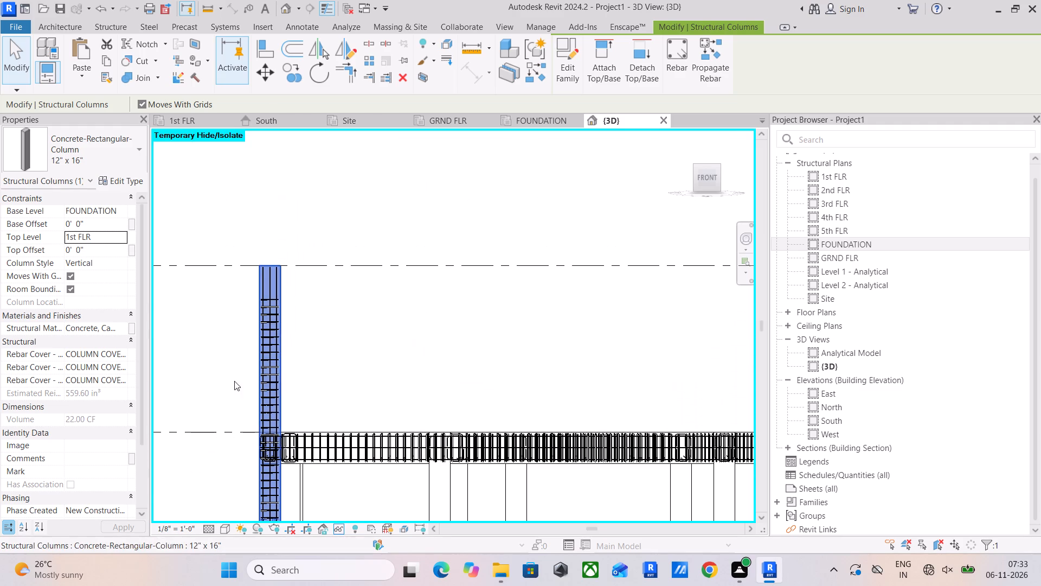
# Set the reinforced corner column's Top Level to 5th FLR.
pyautogui.click(123, 238)
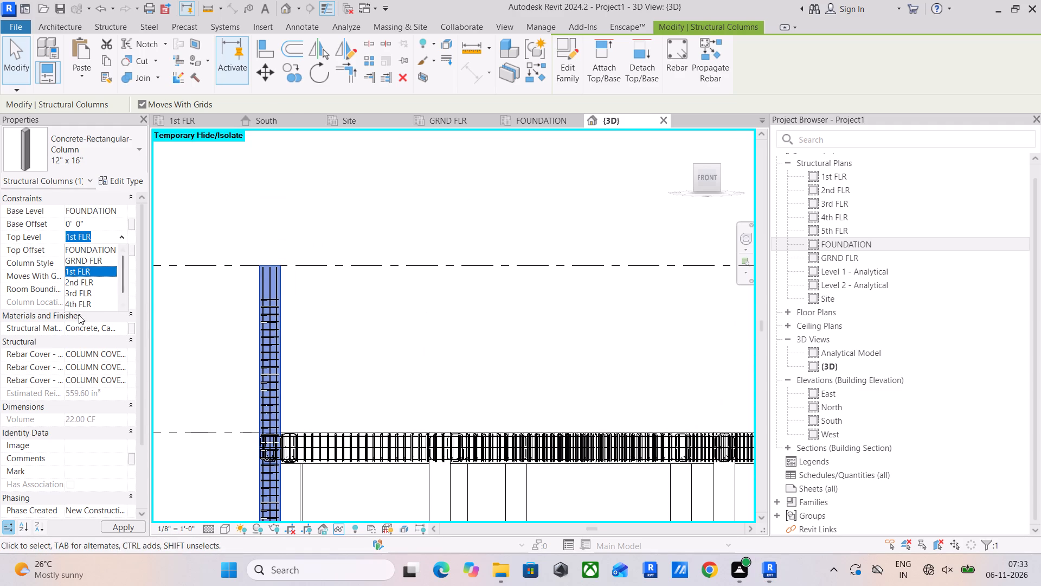
pyautogui.scroll(-5, 89, 285)
pyautogui.click(80, 304)
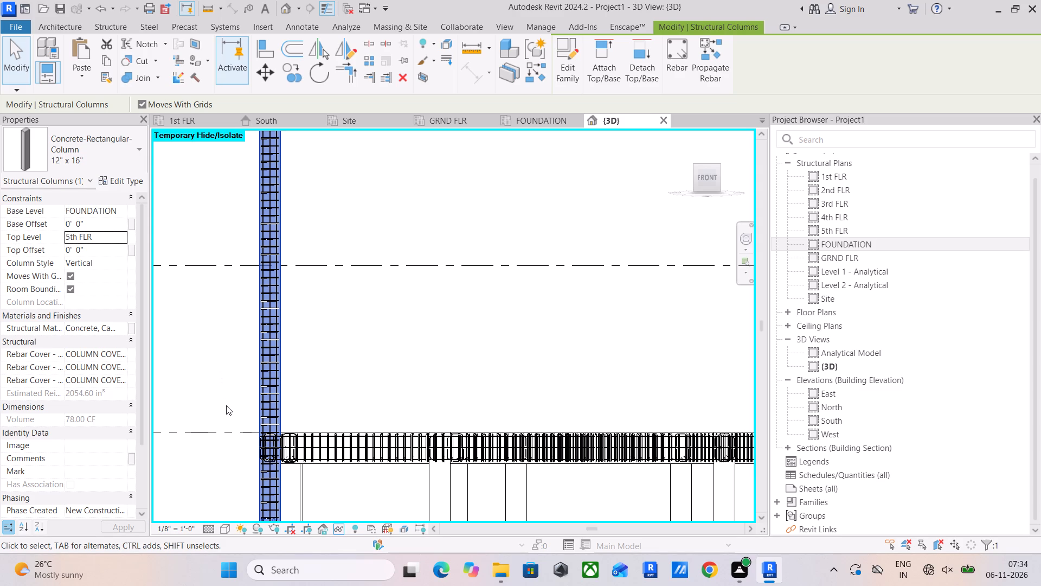
# Shorten the extended corner column's T1 tie set from the top so its highest tie sits just below the foundation frame's beam.
pyautogui.scroll(-4, 343, 319)
pyautogui.moveTo(376, 323); pyautogui.dragTo(410, 431, button='middle')
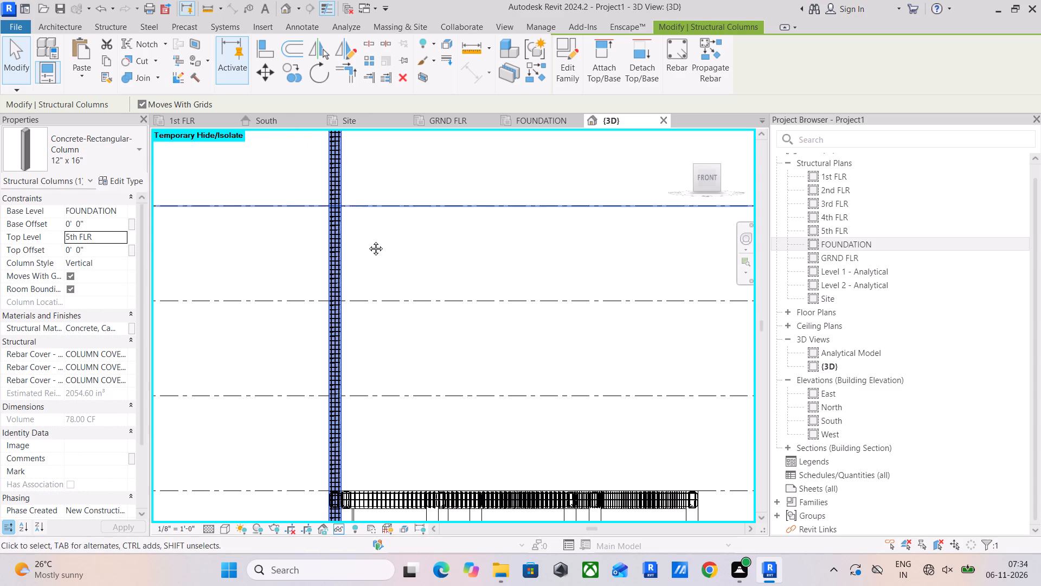
pyautogui.moveTo(366, 232); pyautogui.dragTo(395, 381, button='middle')
pyautogui.scroll(4, 369, 179)
pyautogui.click(425, 203)
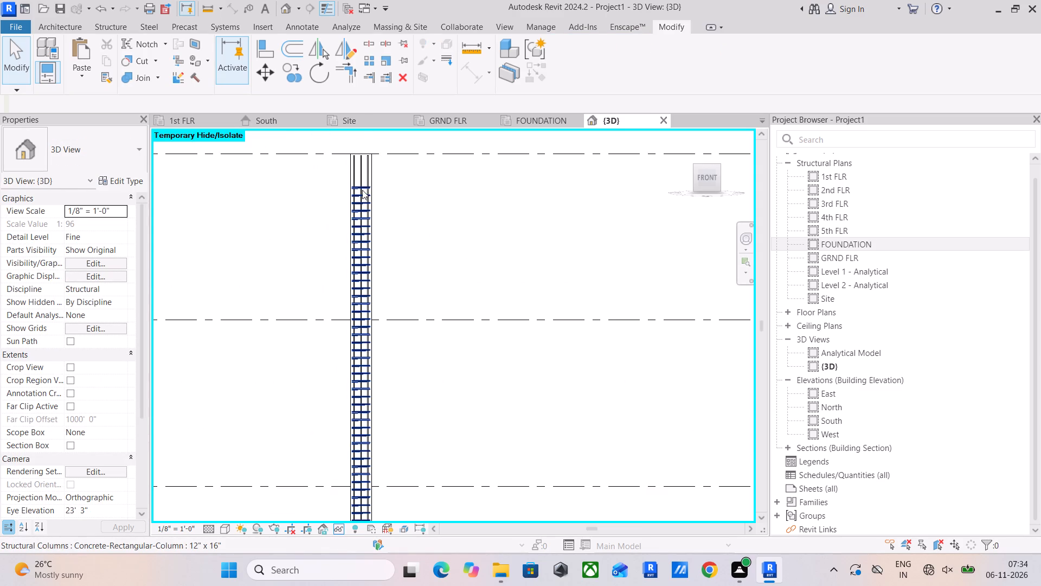
pyautogui.click(362, 190)
pyautogui.moveTo(360, 190); pyautogui.dragTo(363, 543)
pyautogui.scroll(-3, 427, 417)
pyautogui.moveTo(435, 413); pyautogui.dragTo(477, 252, button='middle')
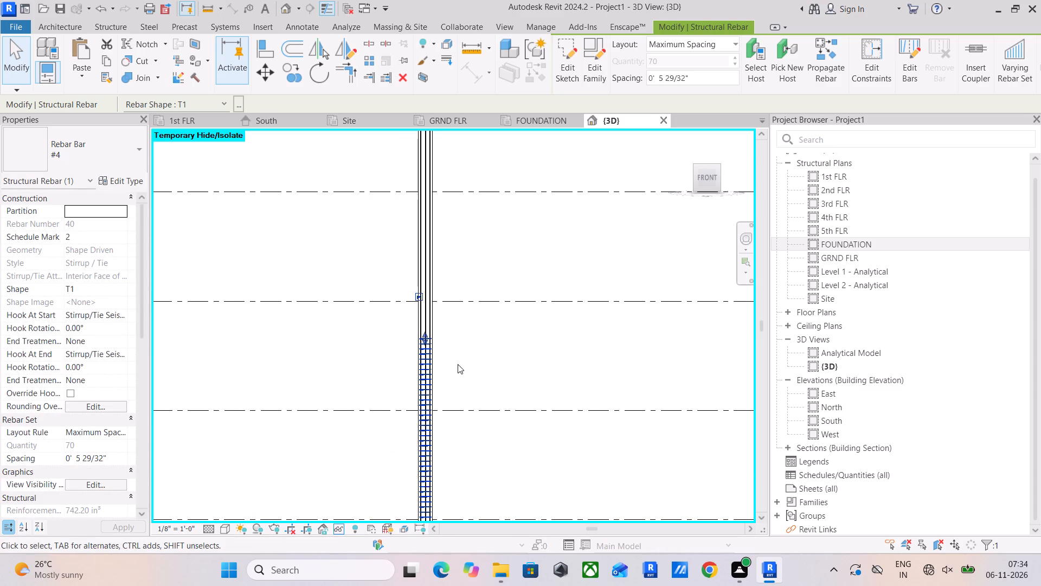
pyautogui.scroll(-1, 458, 364)
pyautogui.moveTo(458, 366); pyautogui.dragTo(487, 266, button='middle')
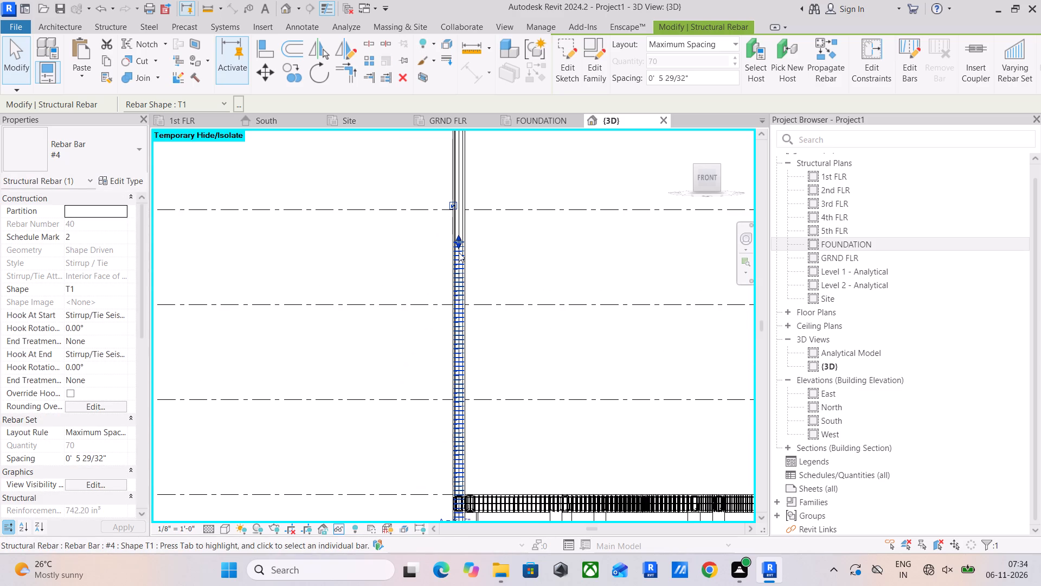
pyautogui.moveTo(459, 252); pyautogui.dragTo(461, 454)
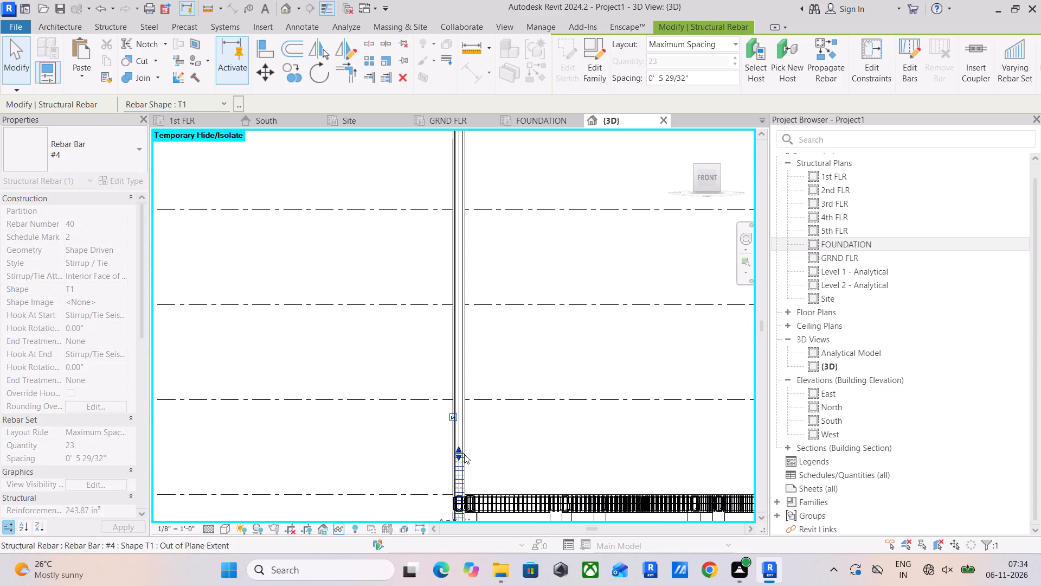
pyautogui.moveTo(486, 467); pyautogui.dragTo(513, 339, button='middle')
pyautogui.scroll(8, 495, 374)
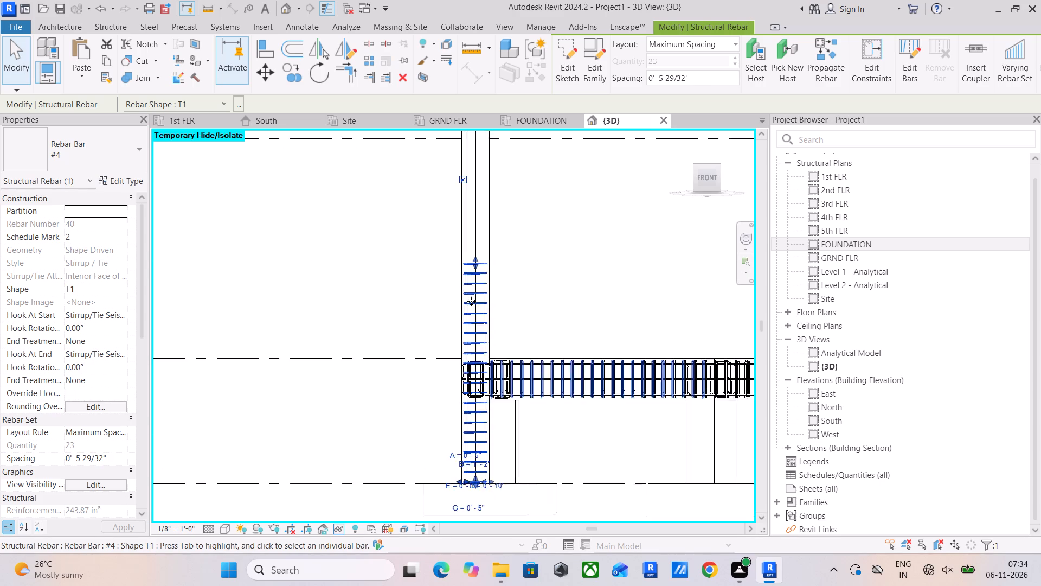
pyautogui.scroll(2, 471, 301)
pyautogui.moveTo(481, 237); pyautogui.dragTo(474, 451)
pyautogui.moveTo(481, 438); pyautogui.dragTo(498, 271, button='middle')
pyautogui.scroll(4, 481, 281)
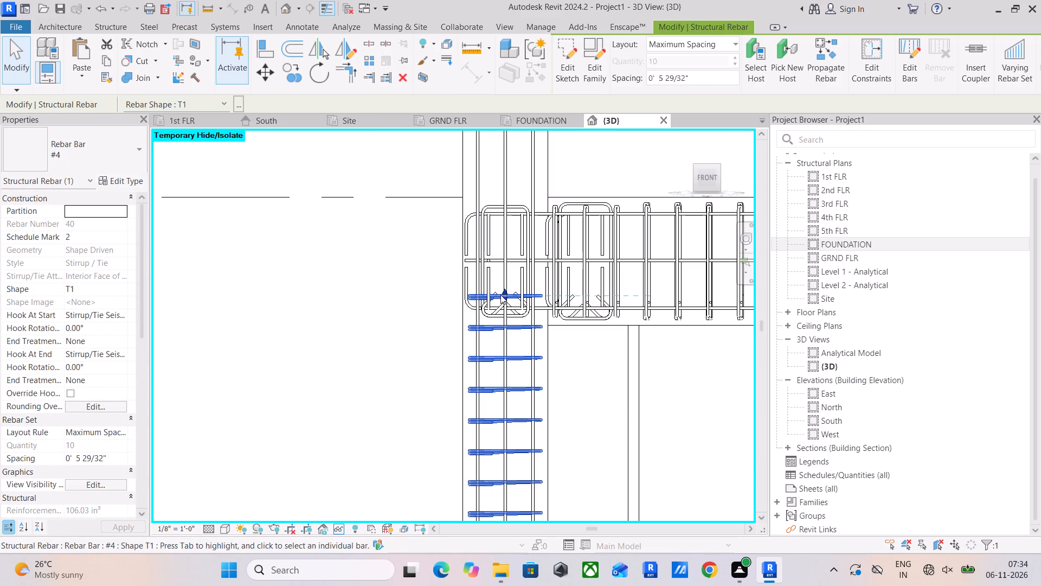
pyautogui.moveTo(504, 298); pyautogui.dragTo(510, 339)
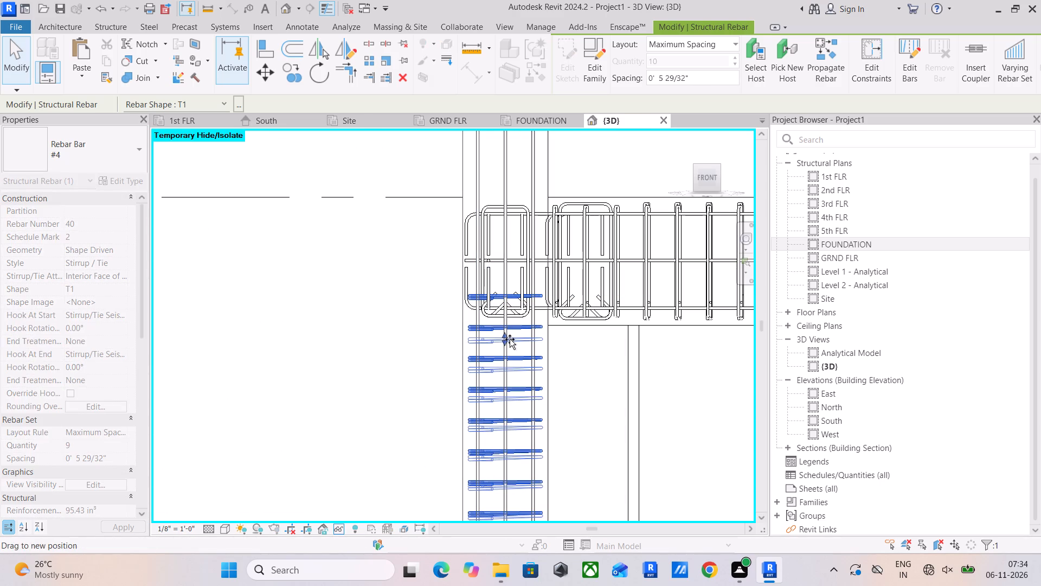
pyautogui.moveTo(510, 339); pyautogui.dragTo(510, 337)
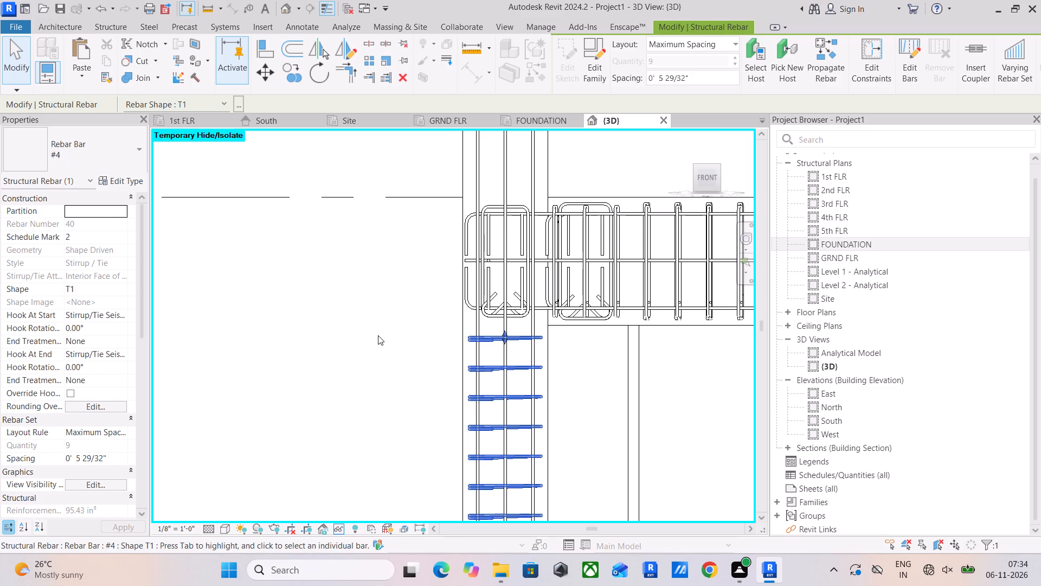
# Raise the top end of the corner column's lowest T1 tie set slightly so its highest tie sits closer beneath the GRND FLR beam.
pyautogui.scroll(5, 459, 358)
pyautogui.moveTo(551, 315); pyautogui.dragTo(552, 308)
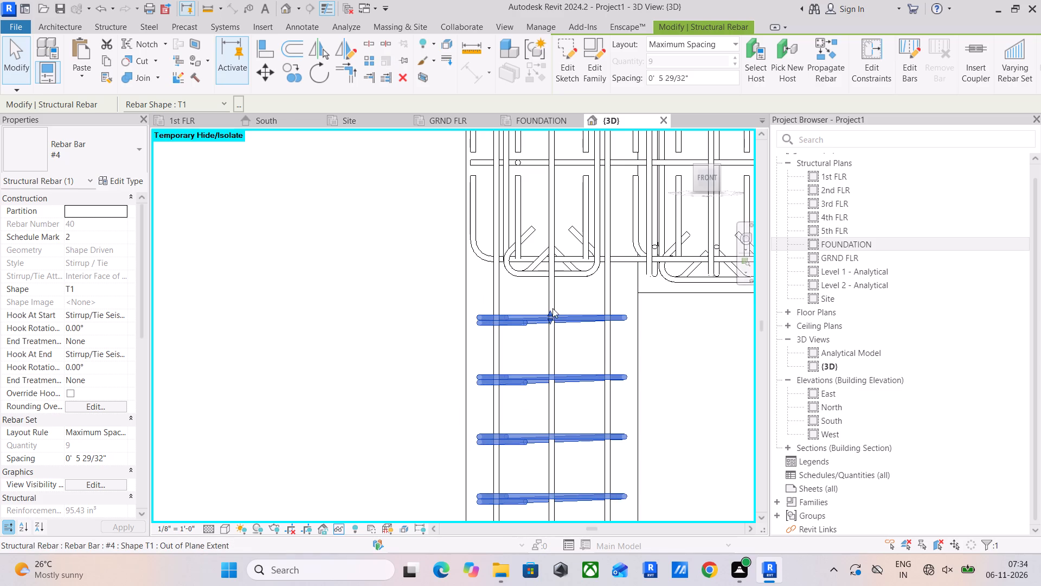
pyautogui.moveTo(552, 308); pyautogui.dragTo(552, 306)
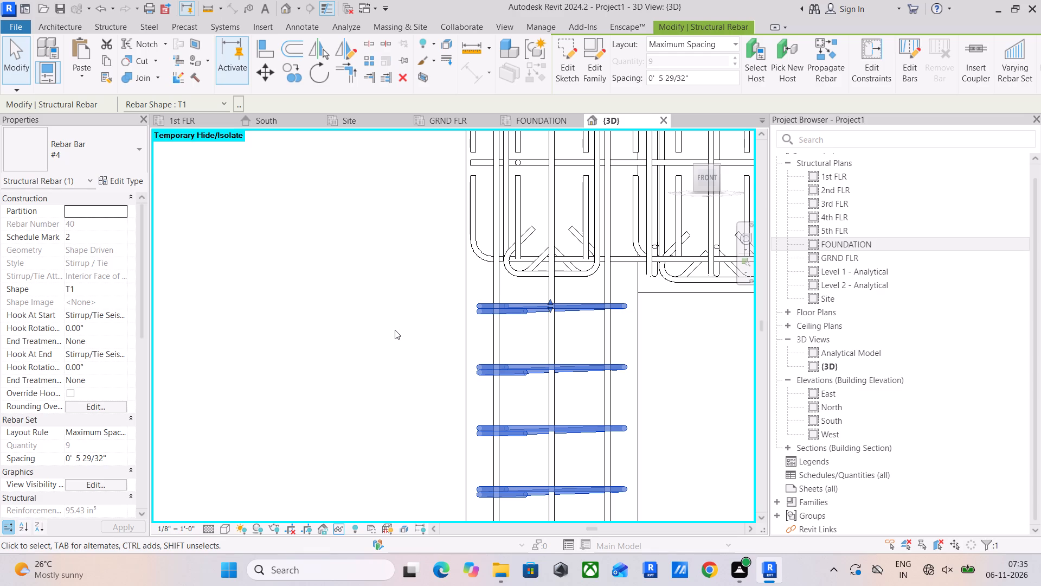
# Copy the corner column's T1 tie set from the column base on the footing up to GRND FLR, with multiple copies enabled.
pyautogui.scroll(-7, 394, 330)
pyautogui.moveTo(375, 364); pyautogui.dragTo(224, 423, button='middle')
pyautogui.scroll(-3, 228, 403)
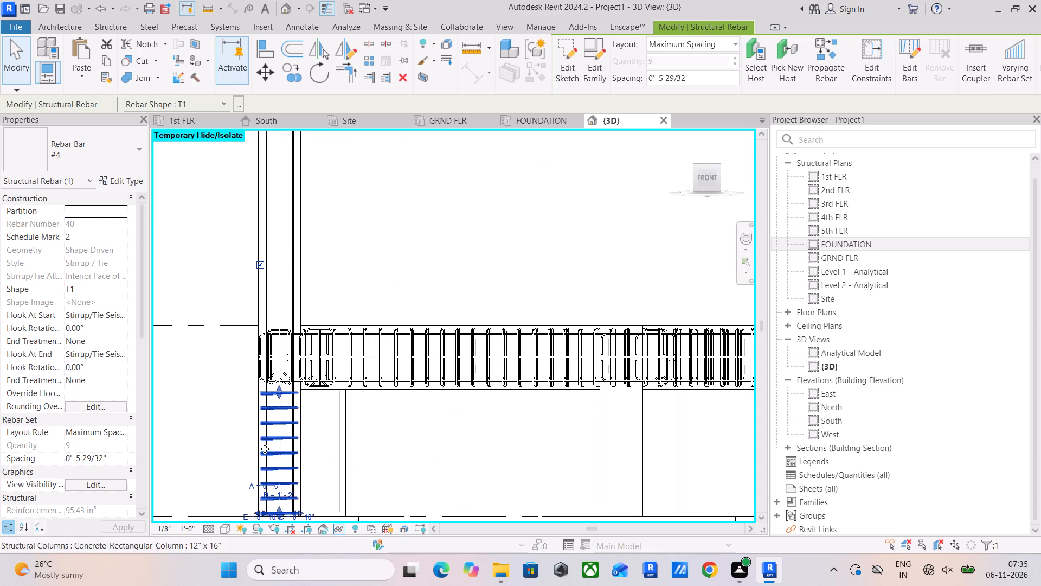
pyautogui.moveTo(274, 436); pyautogui.dragTo(284, 336, button='middle')
pyautogui.scroll(-1, 328, 377)
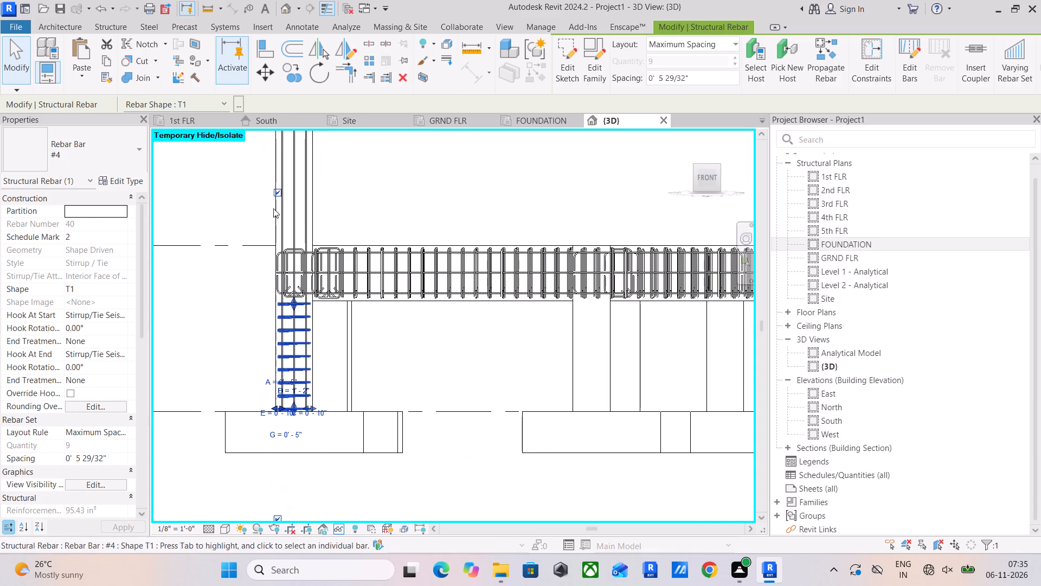
pyautogui.click(295, 69)
pyautogui.scroll(8, 237, 430)
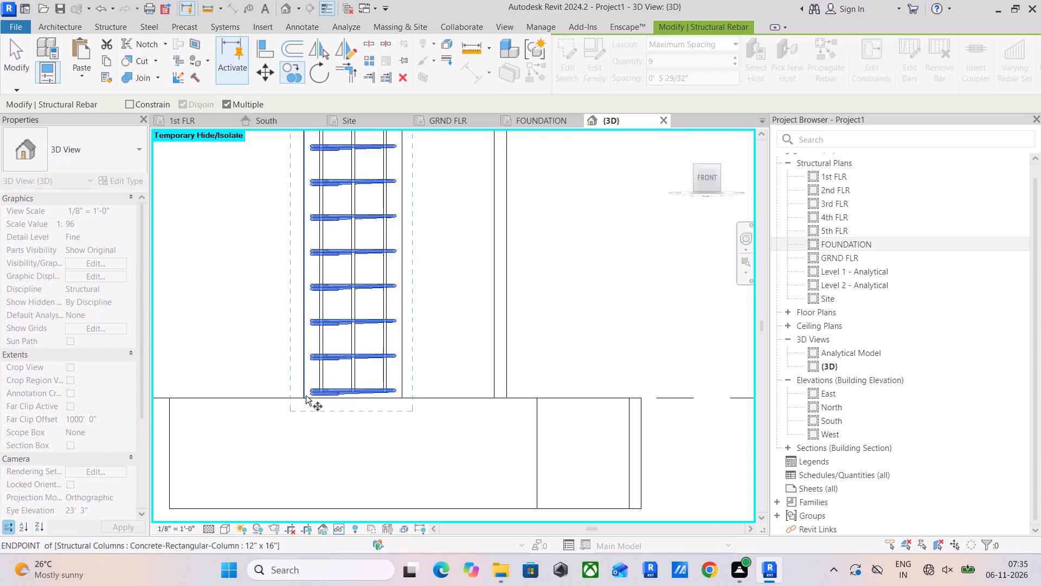
pyautogui.click(305, 400)
pyautogui.scroll(-5, 310, 283)
pyautogui.moveTo(310, 310); pyautogui.dragTo(310, 530, button='middle')
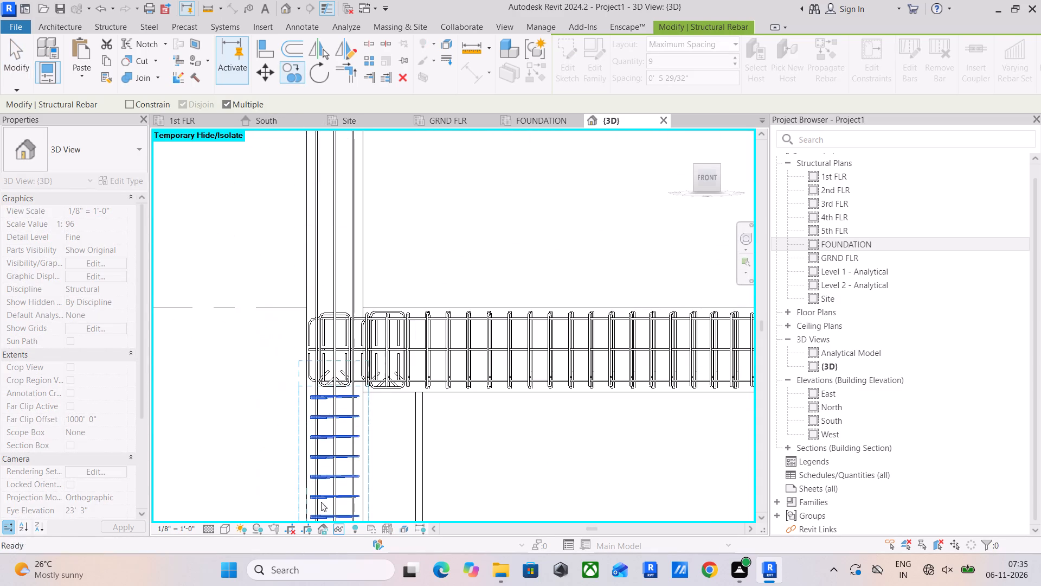
pyautogui.click(305, 307)
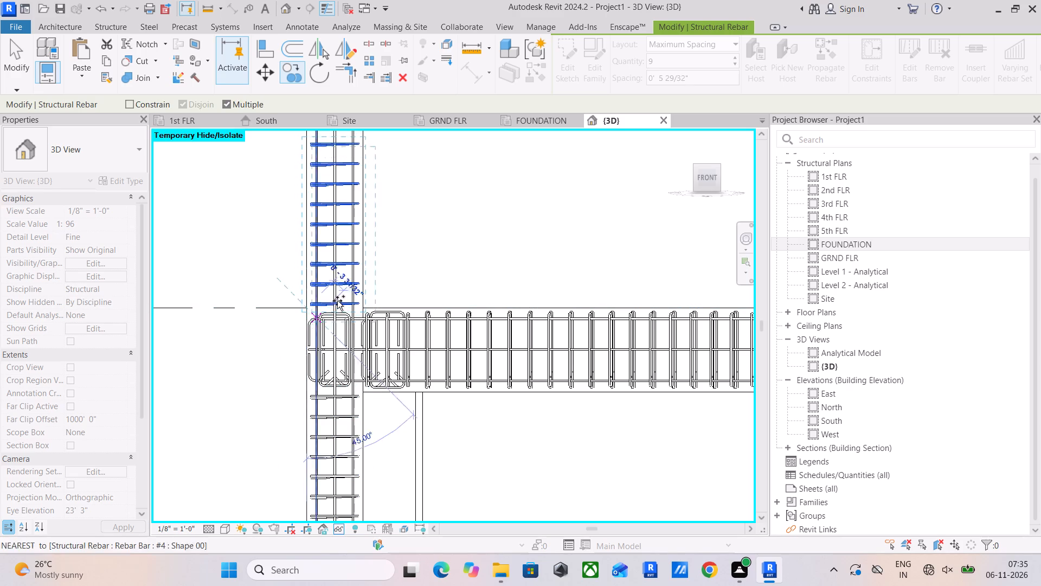
# Place further copies of the T1 tie set on the corner column at 1st, 2nd, 3rd and 4th FLR, and end the Copy command.
pyautogui.scroll(-5, 337, 301)
pyautogui.moveTo(337, 301); pyautogui.dragTo(339, 547, button='middle')
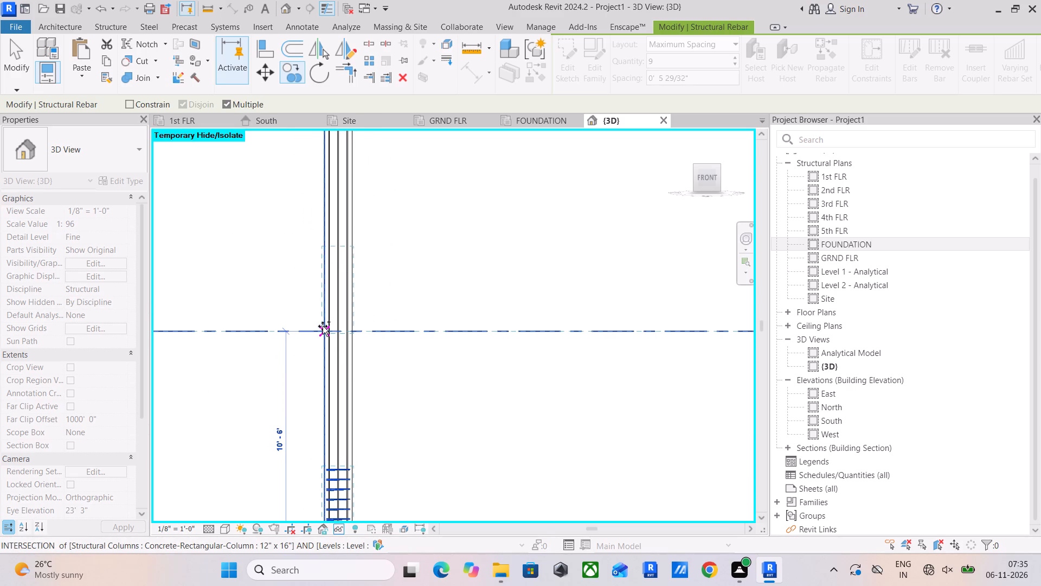
pyautogui.click(323, 330)
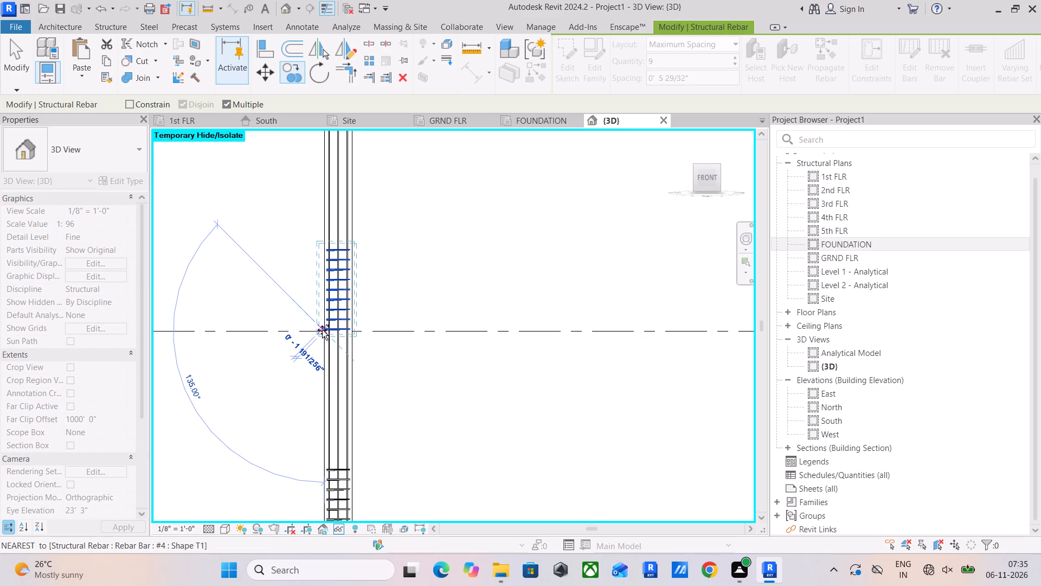
pyautogui.scroll(-3, 322, 330)
pyautogui.moveTo(325, 340); pyautogui.dragTo(332, 544, button='middle')
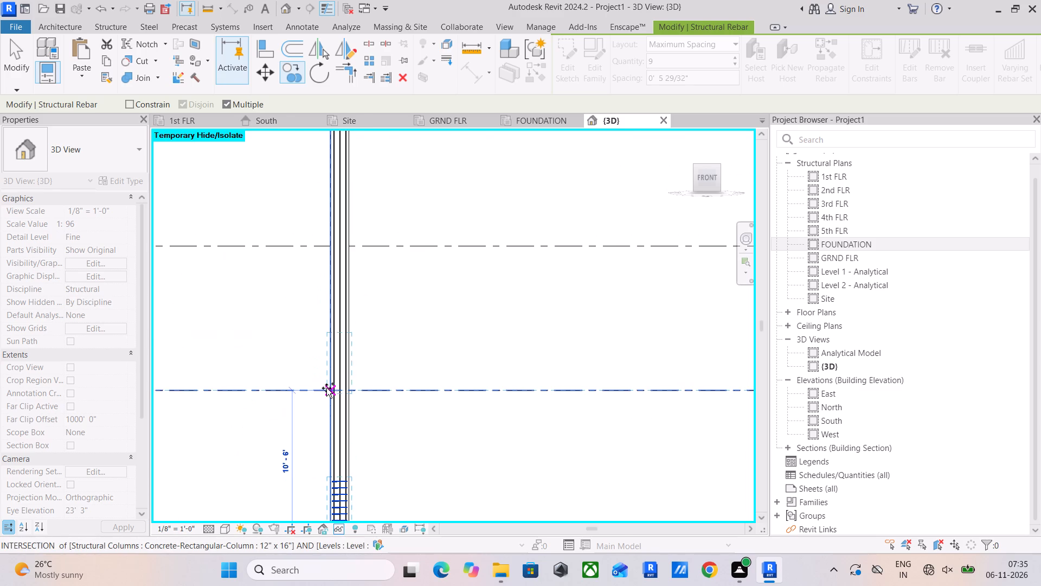
pyautogui.click(326, 388)
pyautogui.click(331, 240)
pyautogui.moveTo(335, 270); pyautogui.dragTo(367, 432, button='middle')
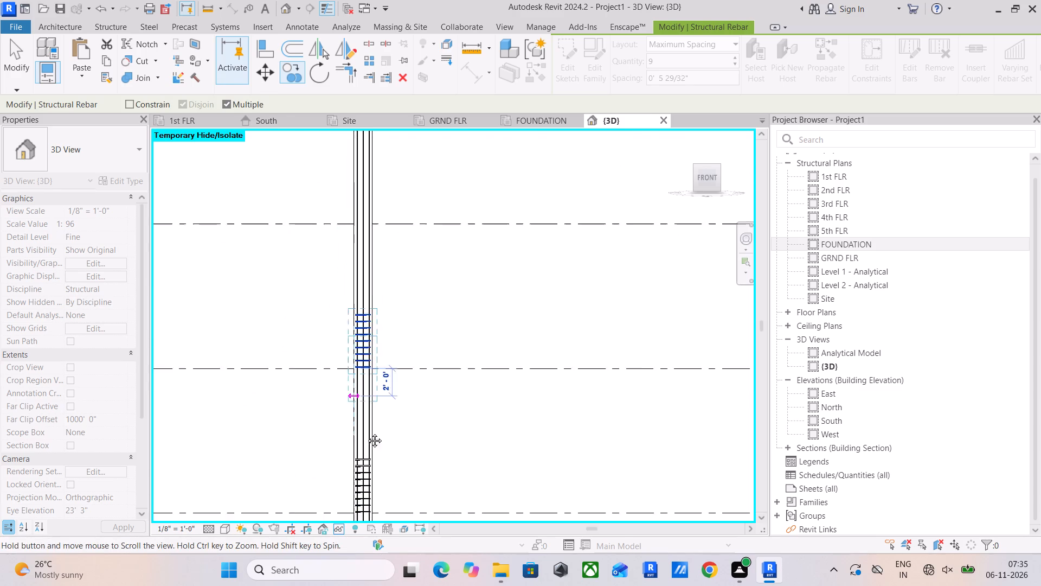
pyautogui.moveTo(367, 432); pyautogui.dragTo(374, 474, button='middle')
pyautogui.click(369, 302)
pyautogui.moveTo(382, 266); pyautogui.dragTo(382, 345, button='middle')
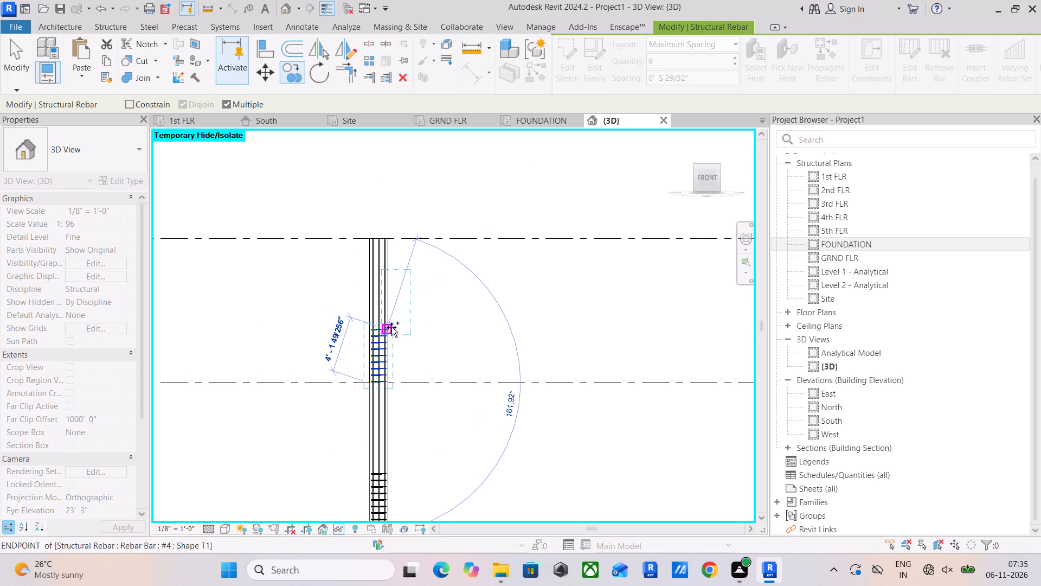
pyautogui.press('Escape')
pyautogui.press('Escape')
pyautogui.press('Escape')
# Extend the T1 tie set starting at 4th FLR upward to 19 ties, leaving a beam-depth gap below 5th FLR.
pyautogui.scroll(4, 357, 324)
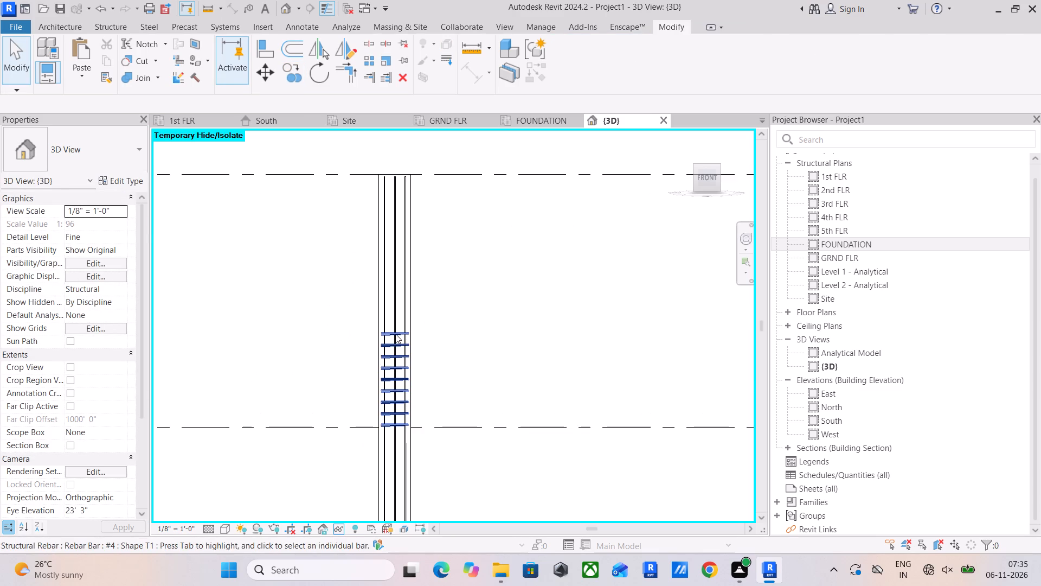
pyautogui.click(395, 334)
pyautogui.moveTo(396, 329); pyautogui.dragTo(400, 180)
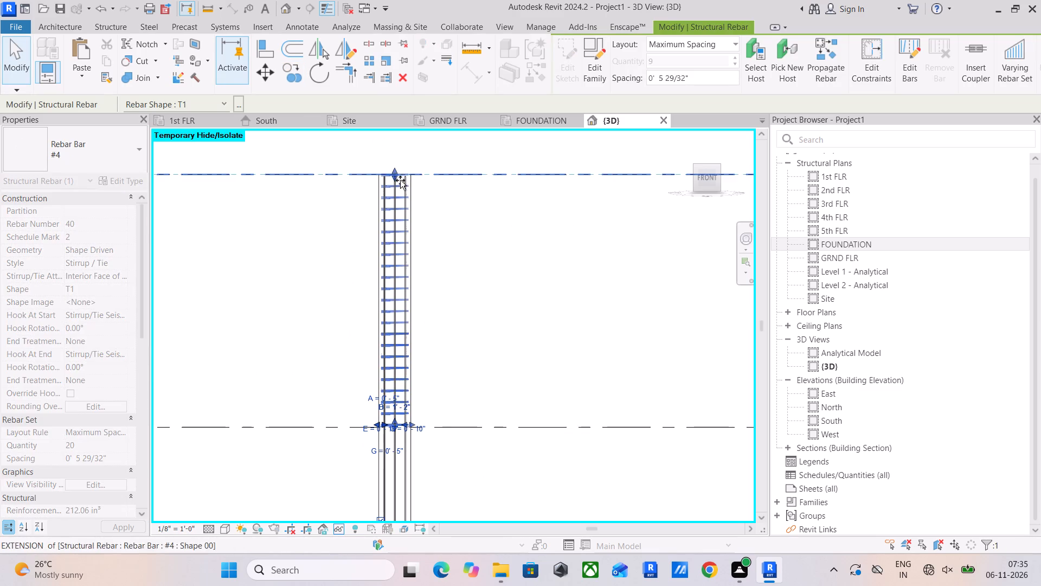
pyautogui.moveTo(400, 180); pyautogui.dragTo(401, 203)
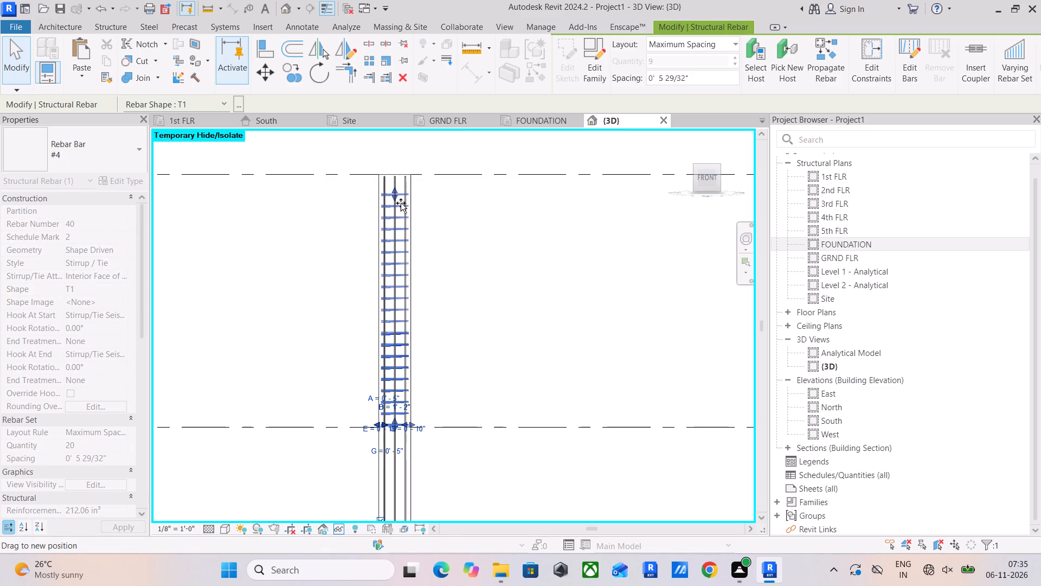
pyautogui.moveTo(401, 203); pyautogui.dragTo(401, 218)
pyautogui.scroll(-4, 375, 291)
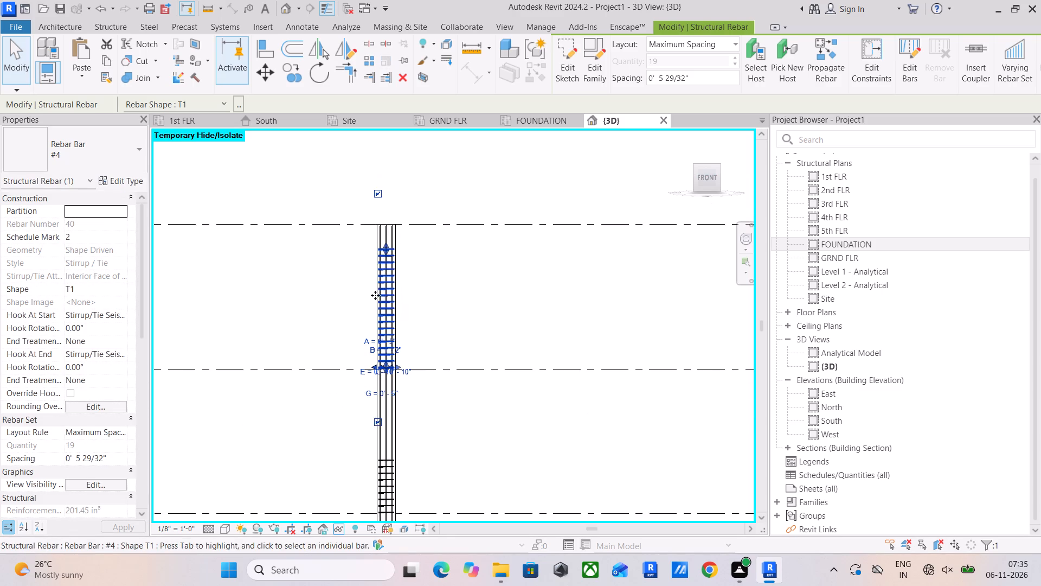
# Extend the T1 tie set starting at 3rd FLR upward to 19 ties, leaving a beam-depth gap below 4th FLR.
pyautogui.moveTo(375, 295); pyautogui.dragTo(390, 232, button='middle')
pyautogui.scroll(1, 390, 232)
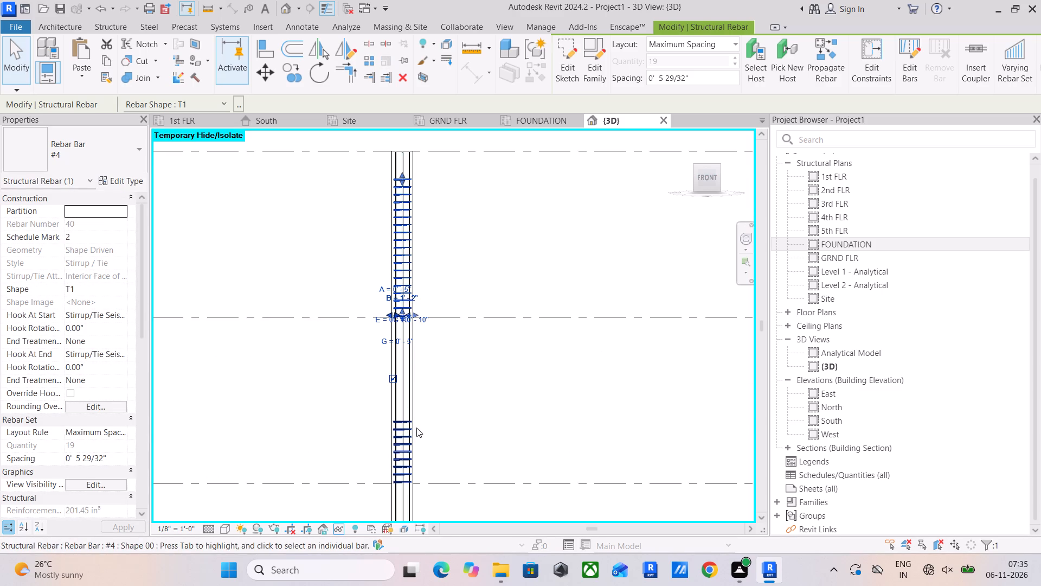
pyautogui.moveTo(417, 431); pyautogui.dragTo(427, 354, button='middle')
pyautogui.press('Escape')
pyautogui.click(407, 345)
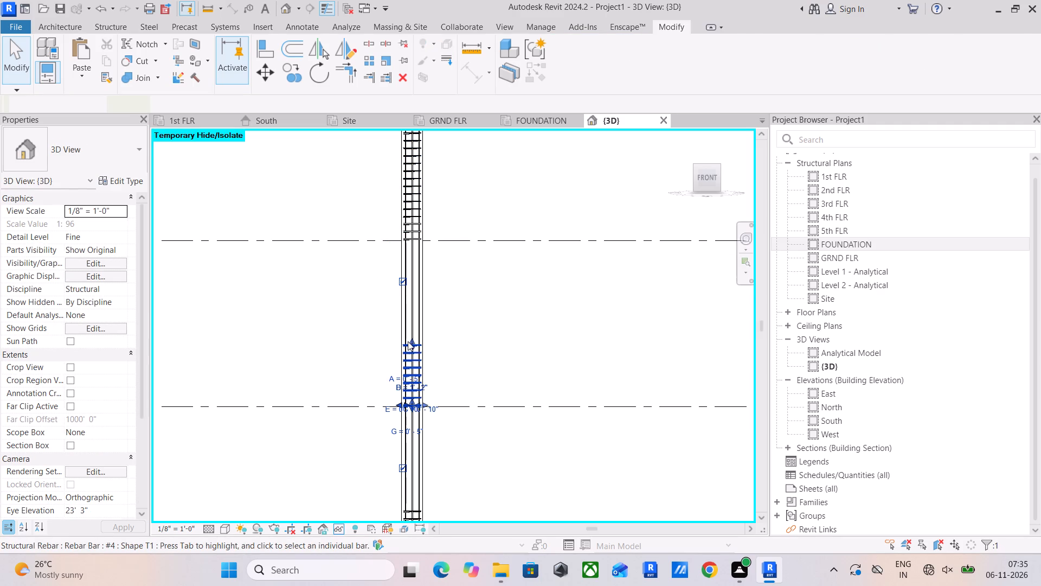
pyautogui.moveTo(412, 340); pyautogui.dragTo(408, 275)
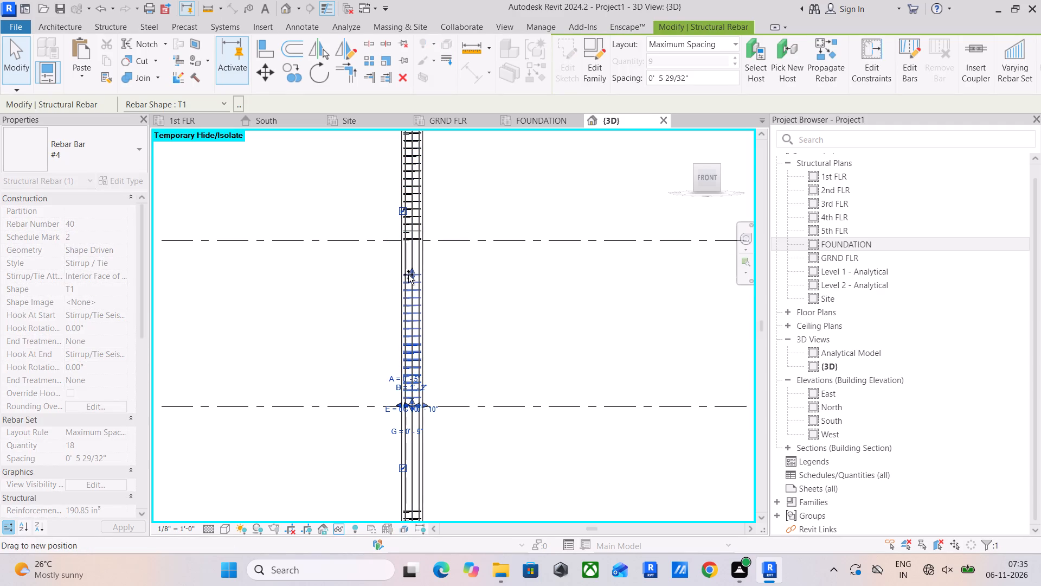
pyautogui.moveTo(408, 275); pyautogui.dragTo(408, 272)
# Extend the T1 tie set starting at 2nd FLR upward, leaving a beam-depth gap below 3rd FLR.
pyautogui.moveTo(457, 382); pyautogui.dragTo(461, 274, button='middle')
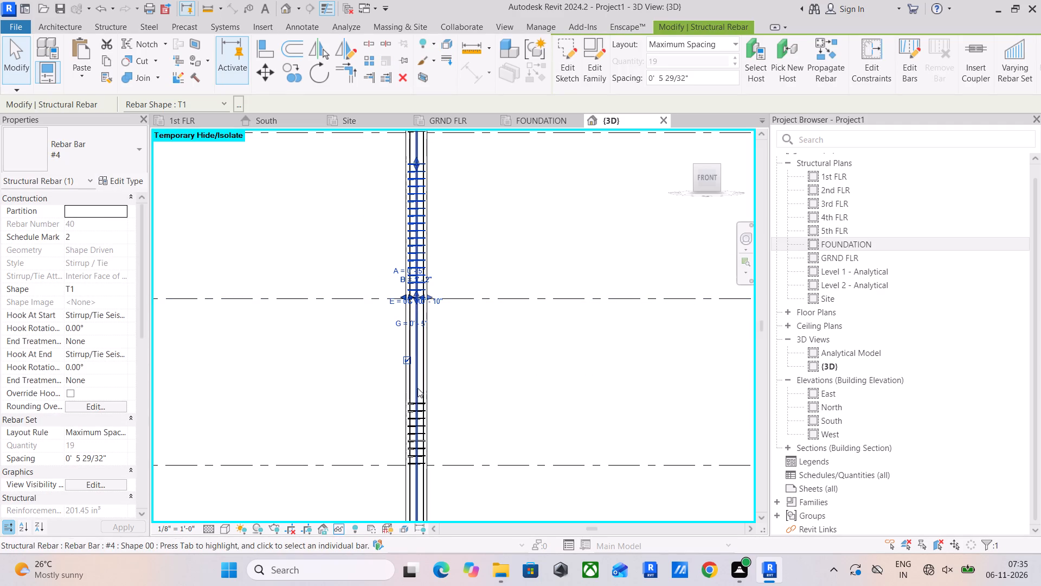
pyautogui.click(412, 405)
pyautogui.moveTo(415, 399); pyautogui.dragTo(419, 321)
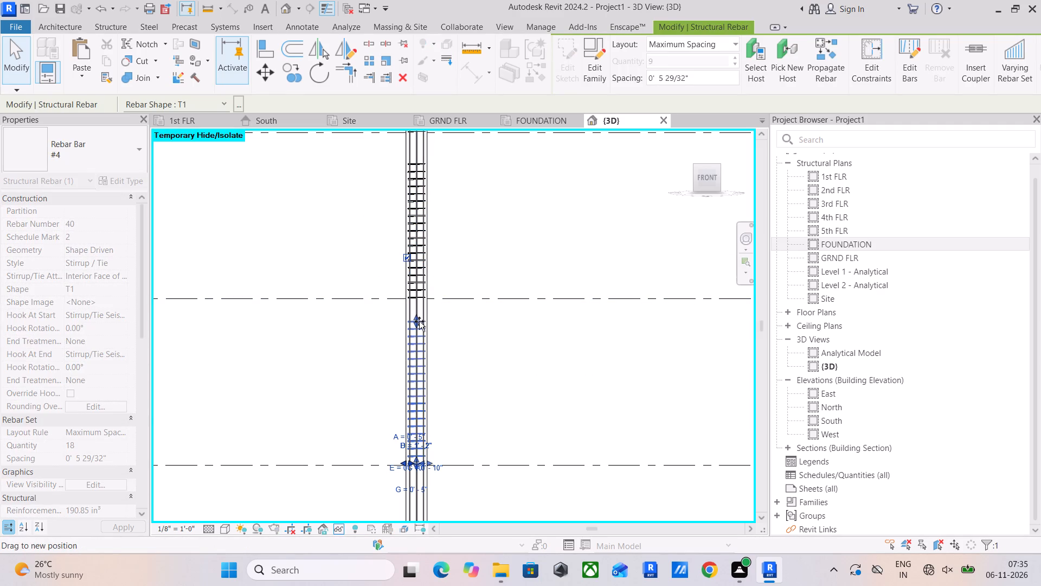
pyautogui.moveTo(419, 321); pyautogui.dragTo(419, 317)
# Extend the T1 tie set starting at 1st FLR upward to 18 ties, leaving a beam-depth gap below 2nd FLR.
pyautogui.moveTo(417, 372); pyautogui.dragTo(428, 263, button='middle')
pyautogui.click(426, 463)
pyautogui.moveTo(426, 461); pyautogui.dragTo(434, 330, button='middle')
pyautogui.moveTo(433, 326); pyautogui.dragTo(442, 260)
# Extend the T1 tie set starting at GRND FLR upward, leaving a beam-depth gap below 1st FLR, and clear the selection.
pyautogui.moveTo(441, 383); pyautogui.dragTo(446, 286, button='middle')
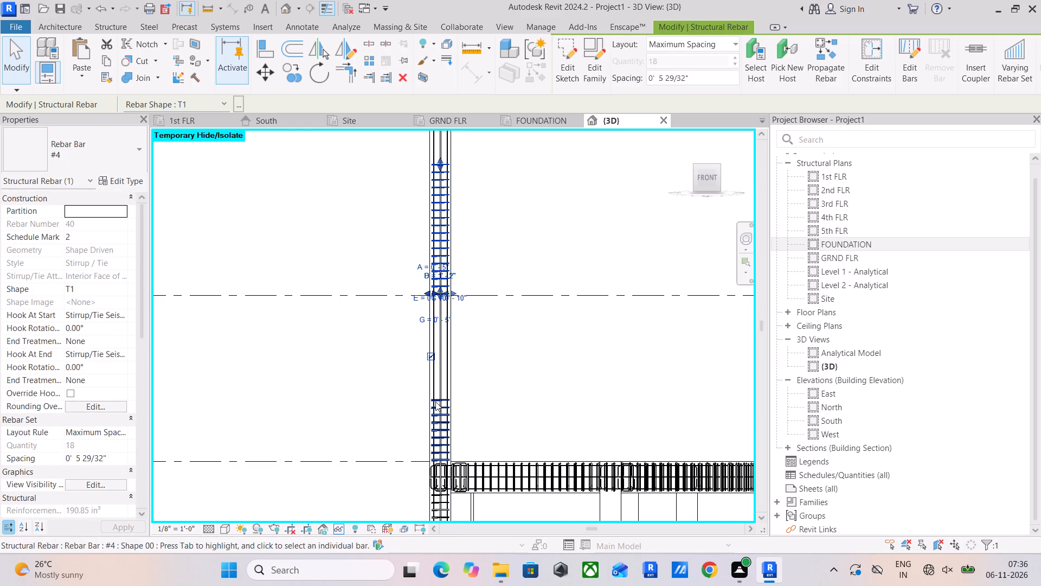
pyautogui.click(435, 402)
pyautogui.moveTo(440, 394); pyautogui.dragTo(443, 319)
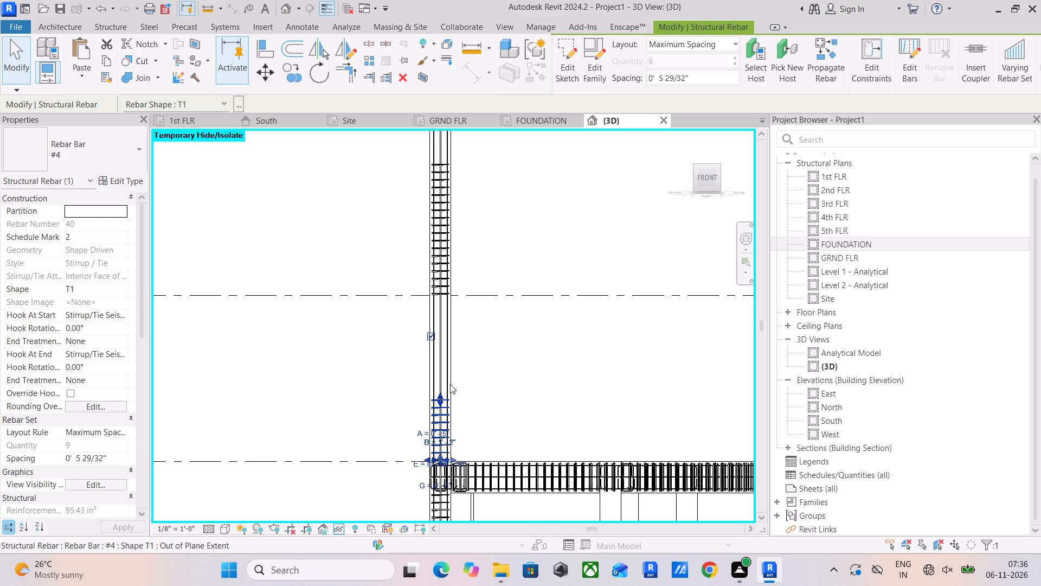
pyautogui.press('Escape')
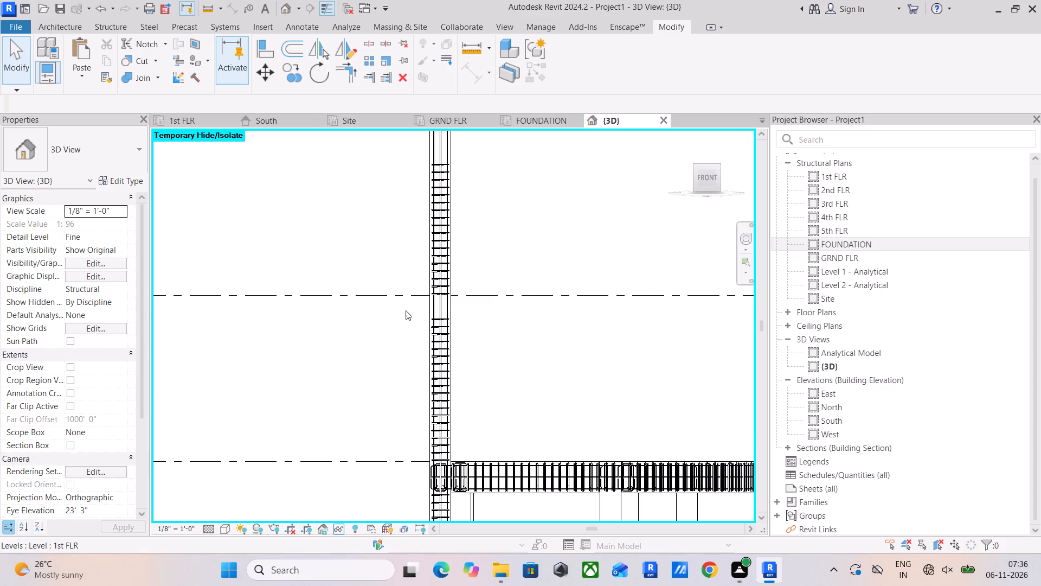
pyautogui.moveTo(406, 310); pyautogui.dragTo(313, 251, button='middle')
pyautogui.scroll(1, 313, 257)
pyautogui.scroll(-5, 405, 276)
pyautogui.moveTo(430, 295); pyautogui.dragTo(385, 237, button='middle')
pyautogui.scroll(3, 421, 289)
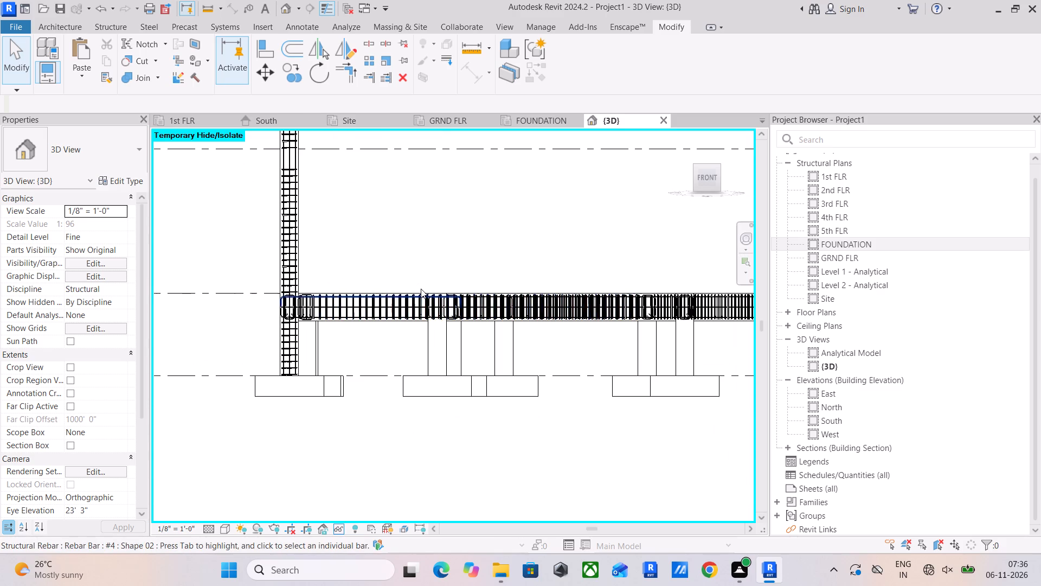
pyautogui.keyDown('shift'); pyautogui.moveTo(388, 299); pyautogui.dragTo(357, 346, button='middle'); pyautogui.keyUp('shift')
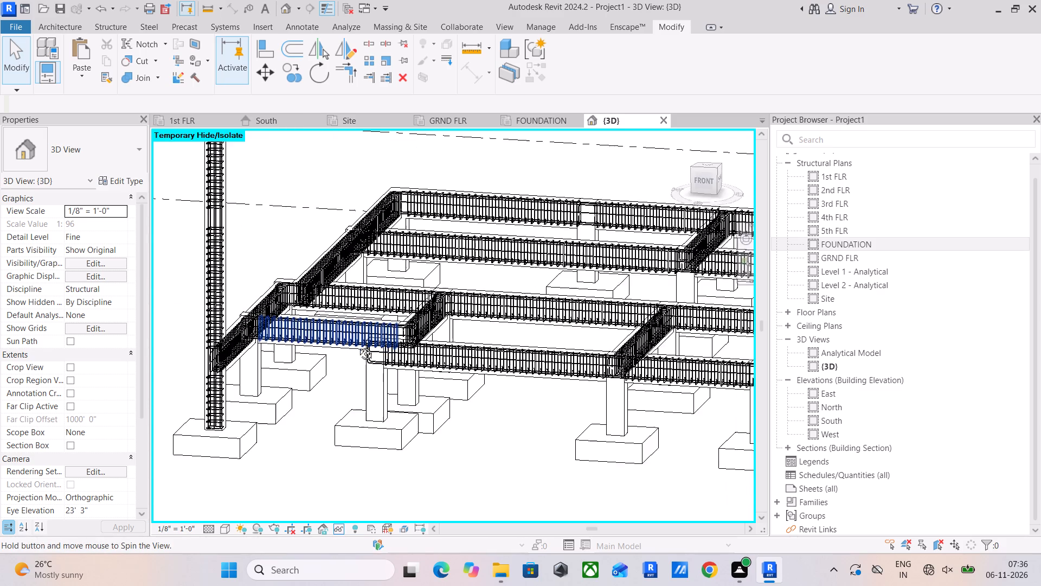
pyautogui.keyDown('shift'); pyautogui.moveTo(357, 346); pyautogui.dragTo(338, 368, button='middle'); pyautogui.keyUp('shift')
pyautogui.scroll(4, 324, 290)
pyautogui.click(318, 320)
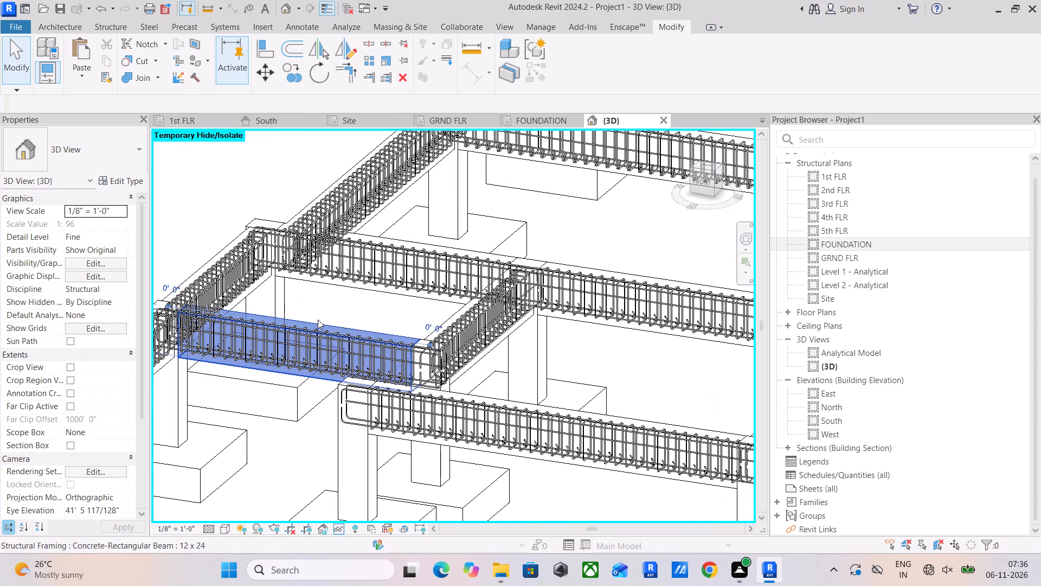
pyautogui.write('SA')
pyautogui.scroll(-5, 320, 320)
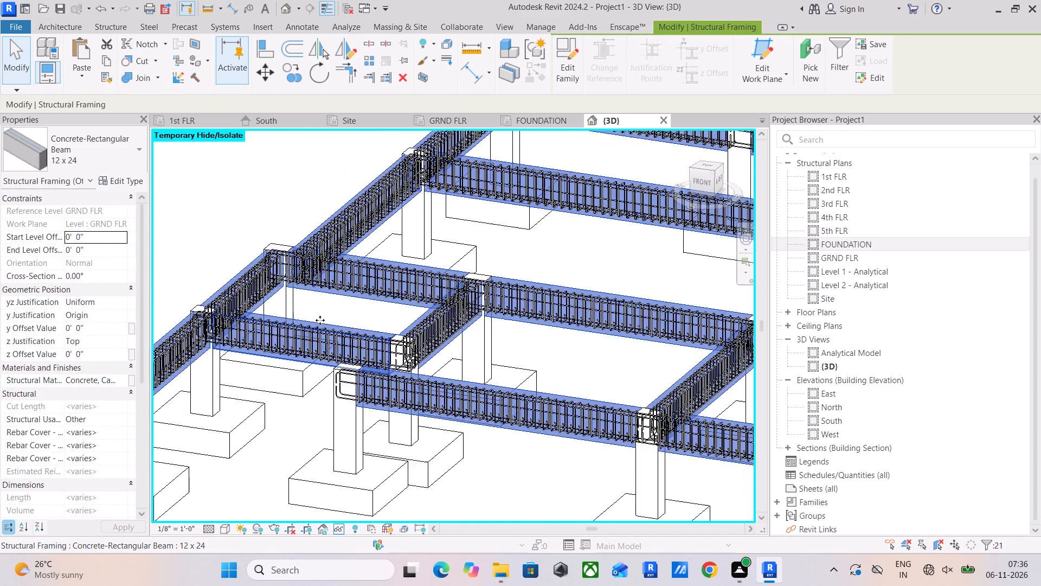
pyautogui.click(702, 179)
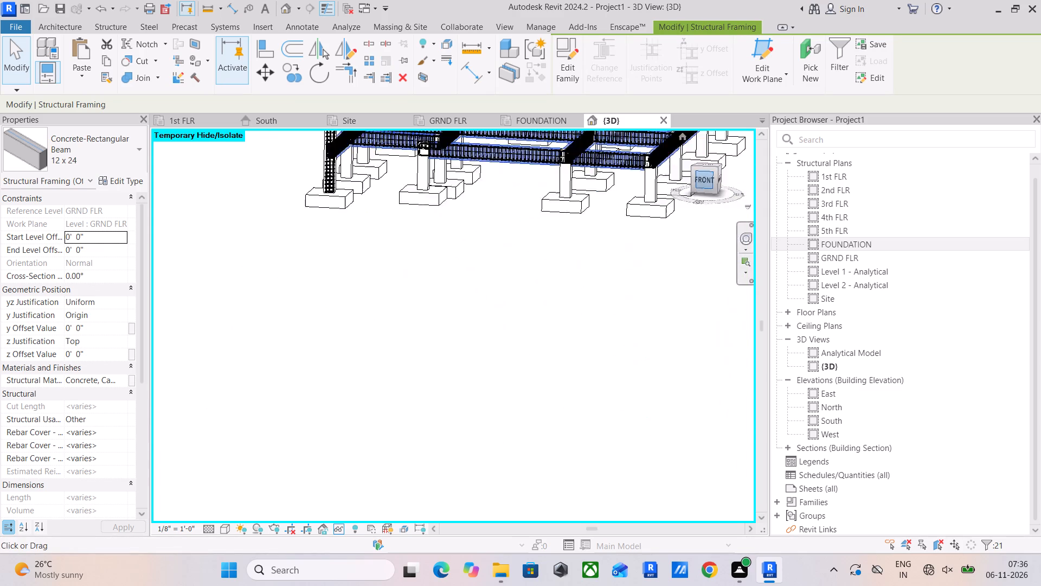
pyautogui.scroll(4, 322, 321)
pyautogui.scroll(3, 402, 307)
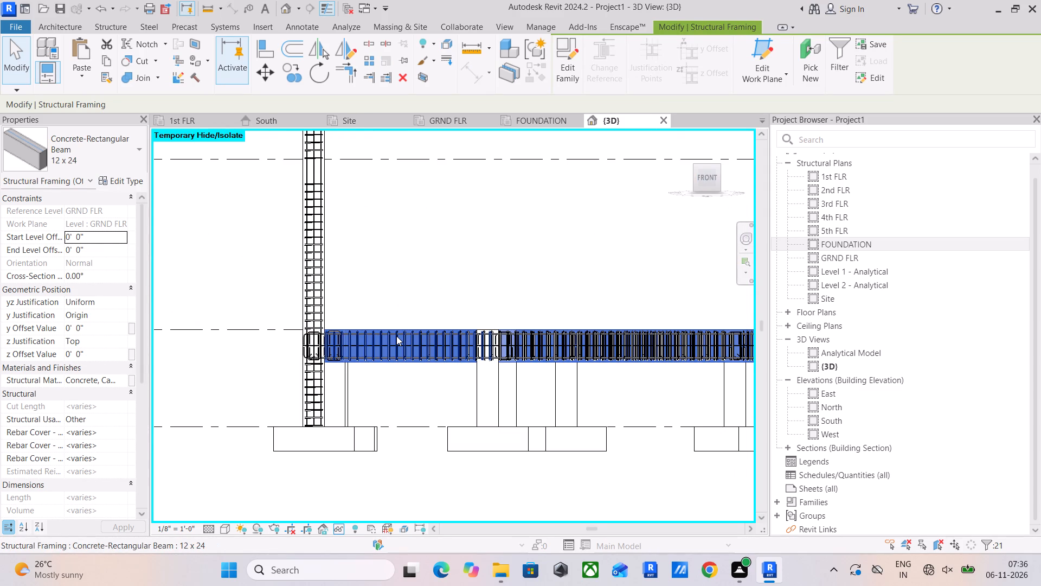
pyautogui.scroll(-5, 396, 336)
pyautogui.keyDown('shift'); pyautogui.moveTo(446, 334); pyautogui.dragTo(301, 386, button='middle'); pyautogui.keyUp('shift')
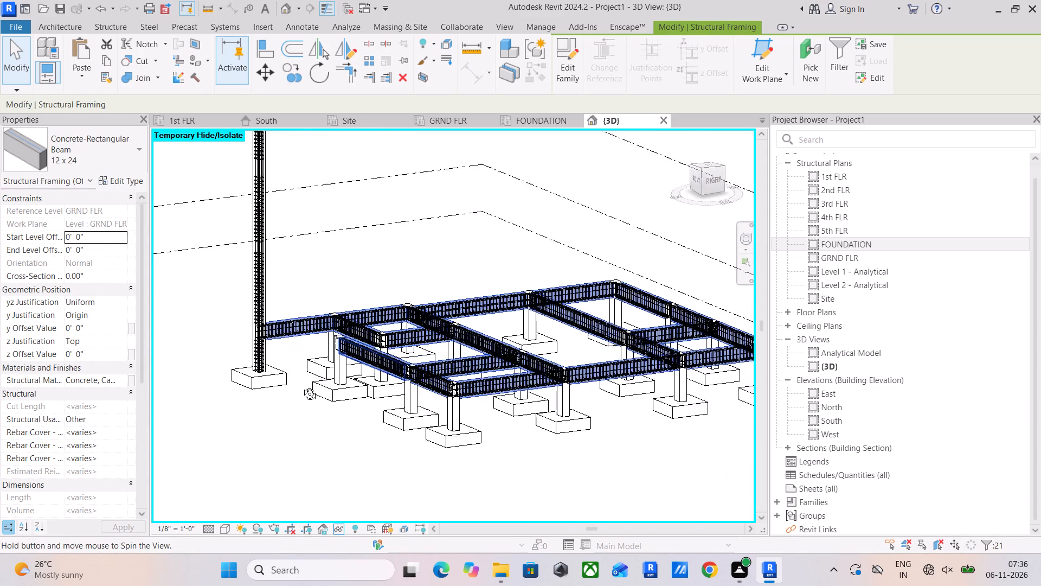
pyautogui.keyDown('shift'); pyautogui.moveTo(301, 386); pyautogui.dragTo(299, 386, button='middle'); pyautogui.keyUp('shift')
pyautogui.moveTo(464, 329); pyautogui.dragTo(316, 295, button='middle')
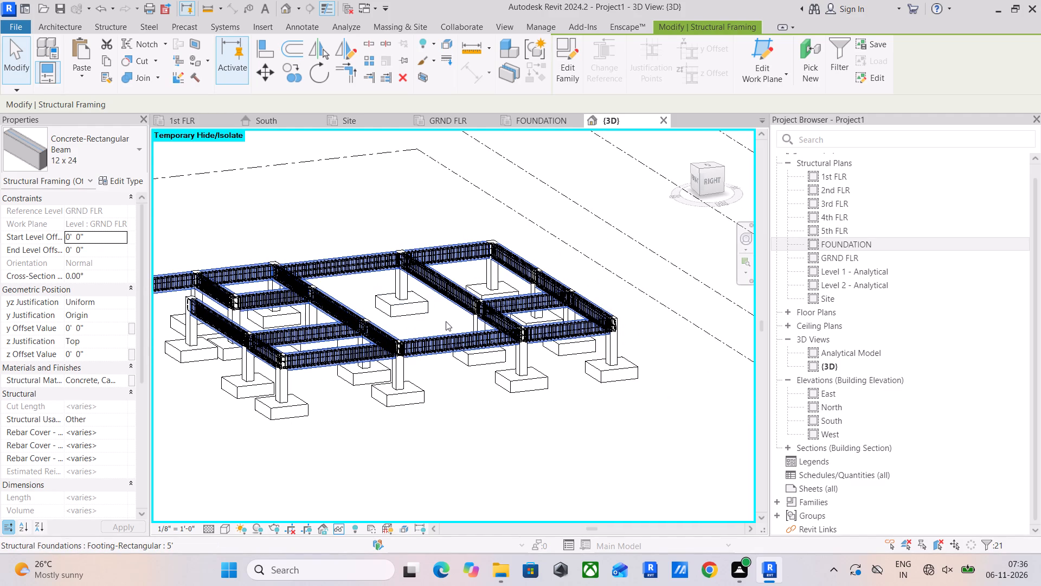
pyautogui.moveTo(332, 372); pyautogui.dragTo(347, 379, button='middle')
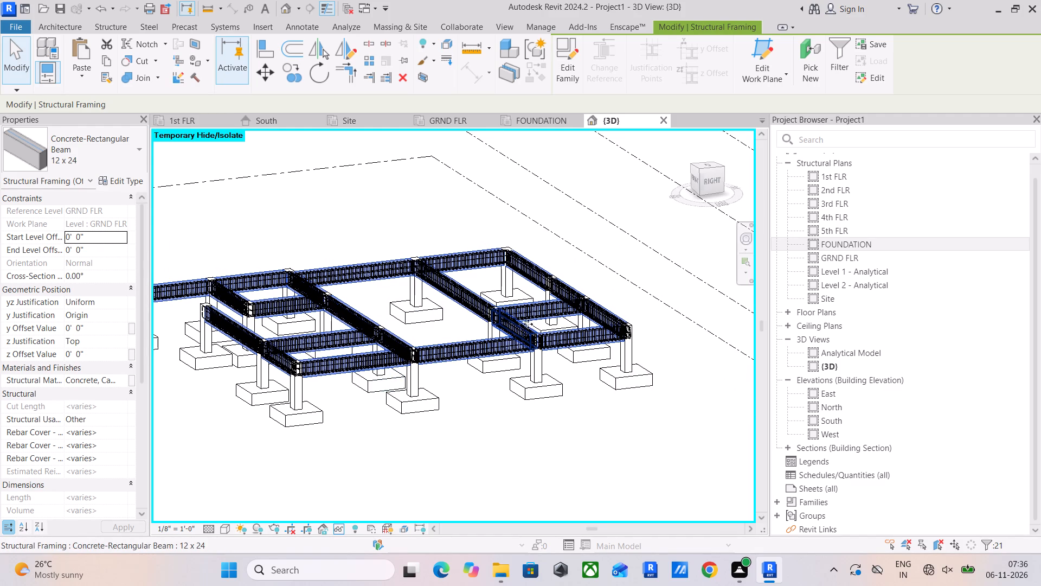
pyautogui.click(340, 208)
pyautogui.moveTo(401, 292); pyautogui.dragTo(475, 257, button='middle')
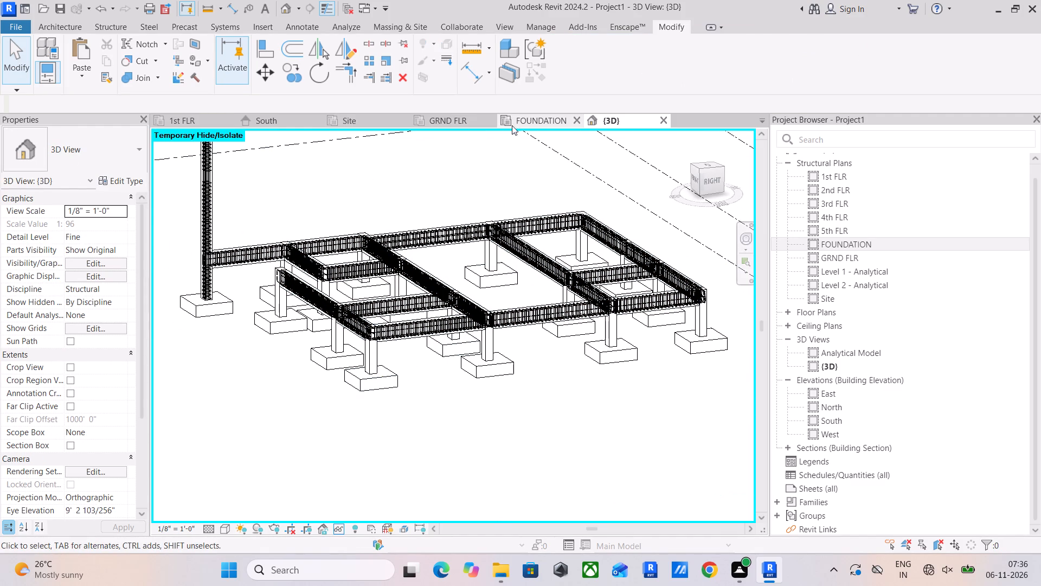
# Close the South elevation view and examine the column footings below the beam in Section 2.
pyautogui.click(535, 124)
pyautogui.moveTo(490, 335); pyautogui.dragTo(470, 254, button='middle')
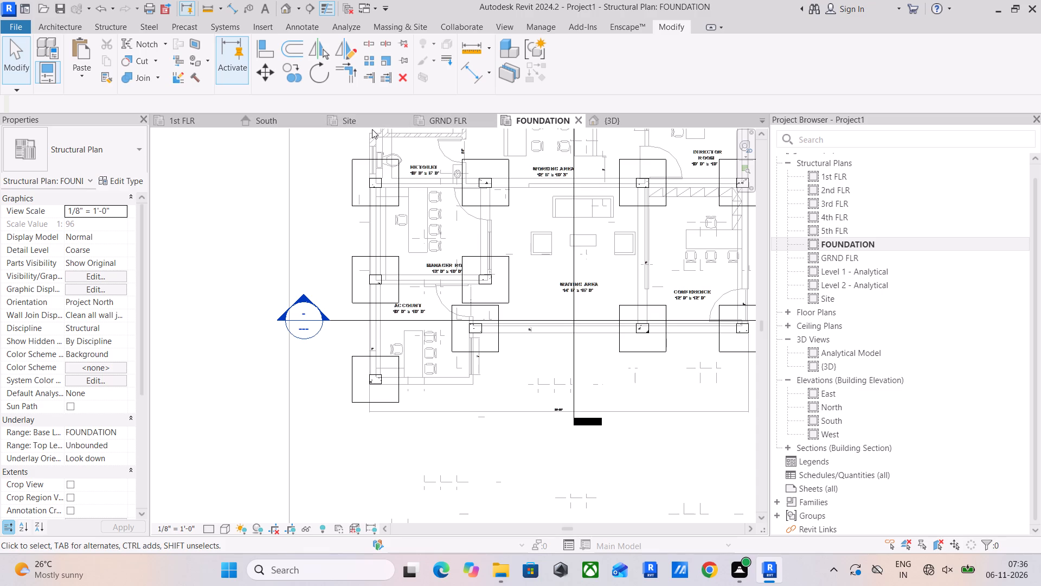
pyautogui.click(315, 118)
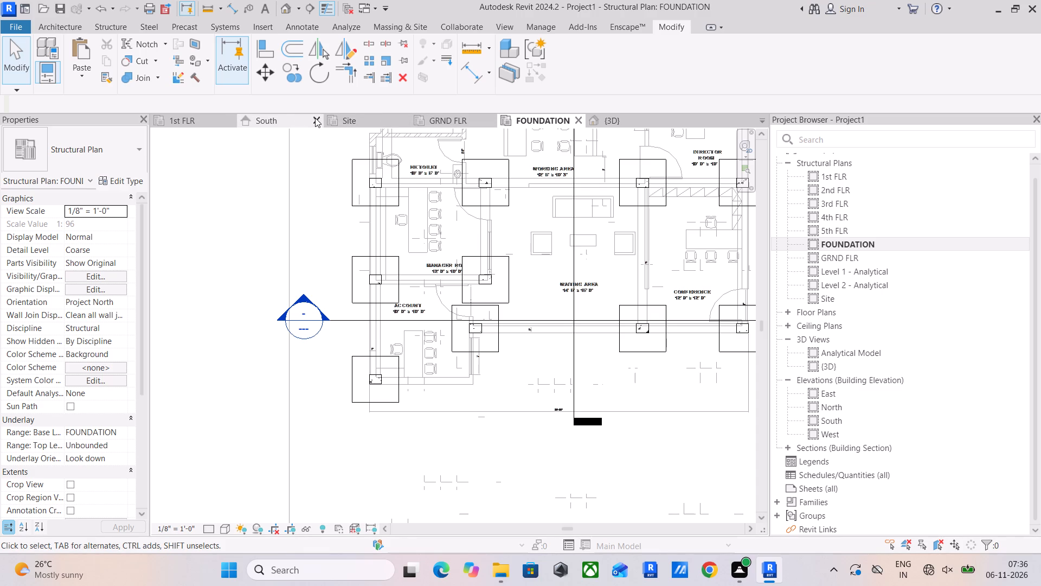
pyautogui.click(615, 122)
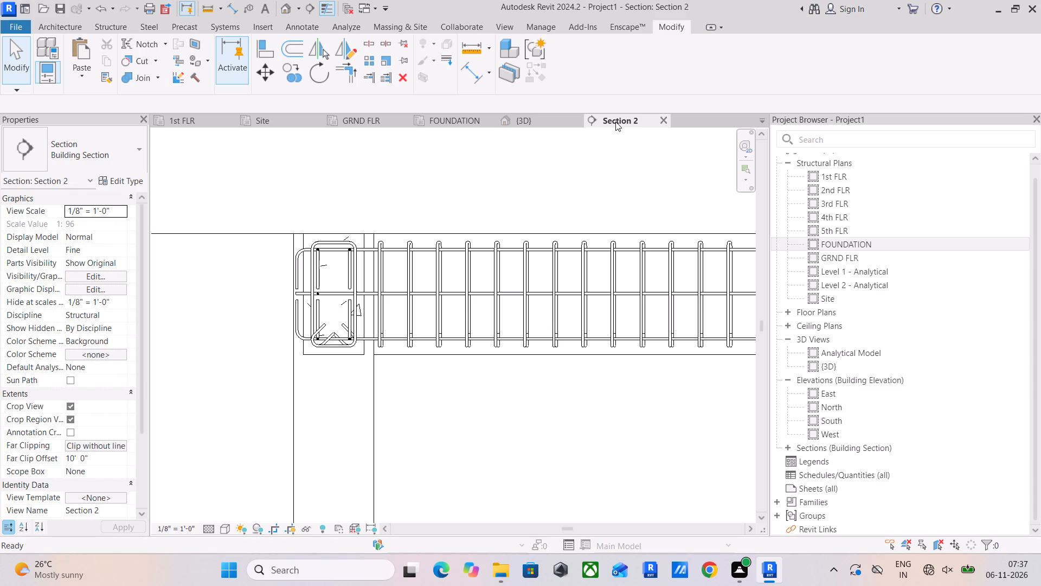
pyautogui.scroll(-5, 471, 261)
pyautogui.moveTo(477, 259); pyautogui.dragTo(486, 144, button='middle')
pyautogui.moveTo(425, 289); pyautogui.dragTo(361, 298, button='middle')
pyautogui.scroll(2, 387, 310)
pyautogui.moveTo(401, 316); pyautogui.dragTo(228, 311, button='middle')
pyautogui.moveTo(230, 310); pyautogui.dragTo(445, 291, button='middle')
pyautogui.scroll(-5, 342, 305)
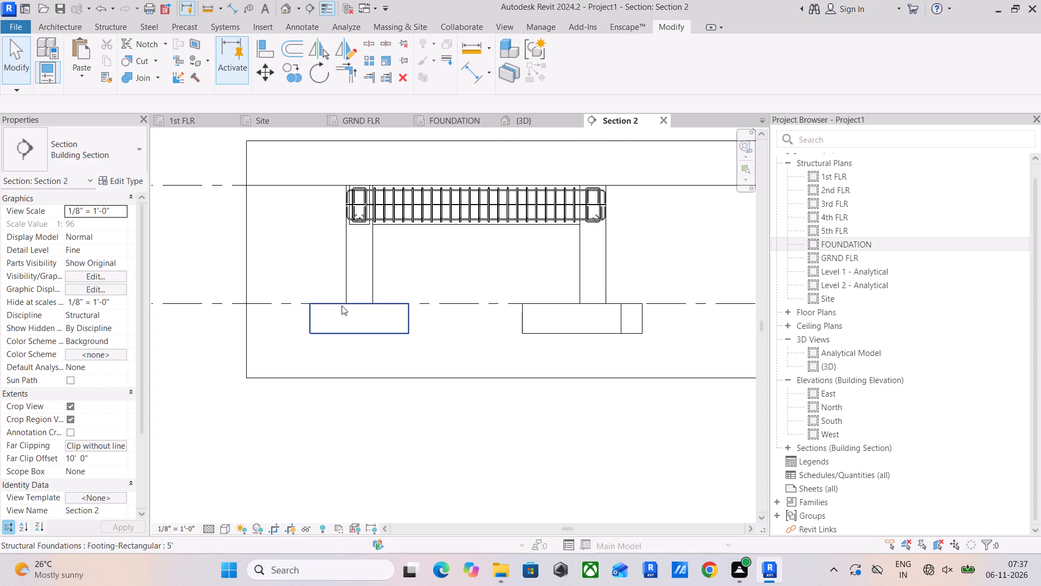
pyautogui.scroll(4, 298, 342)
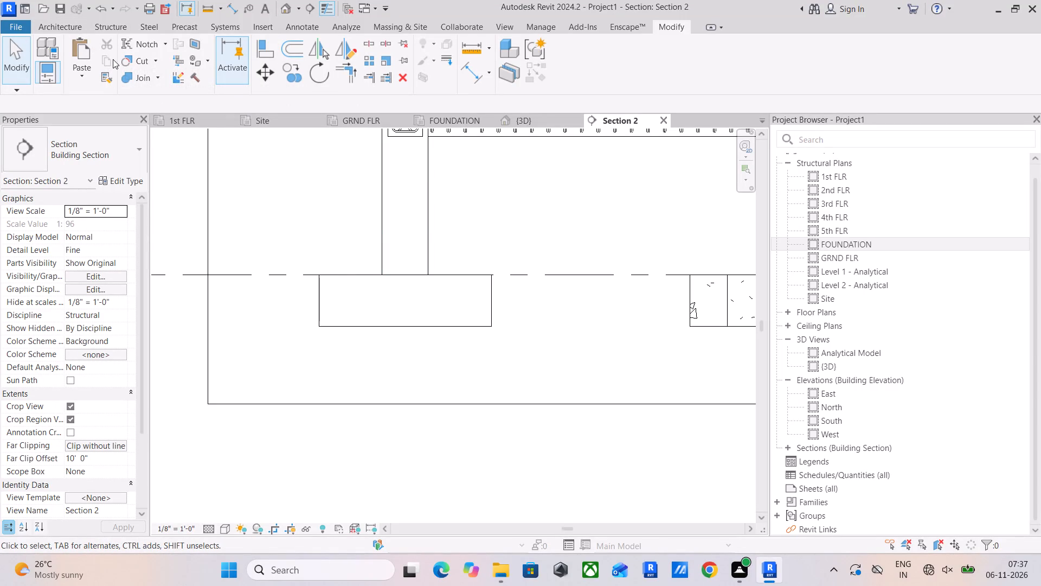
# Add a rebar cover setting named FOOTING COLUMN with a cover of 50 mm.
pyautogui.click(120, 30)
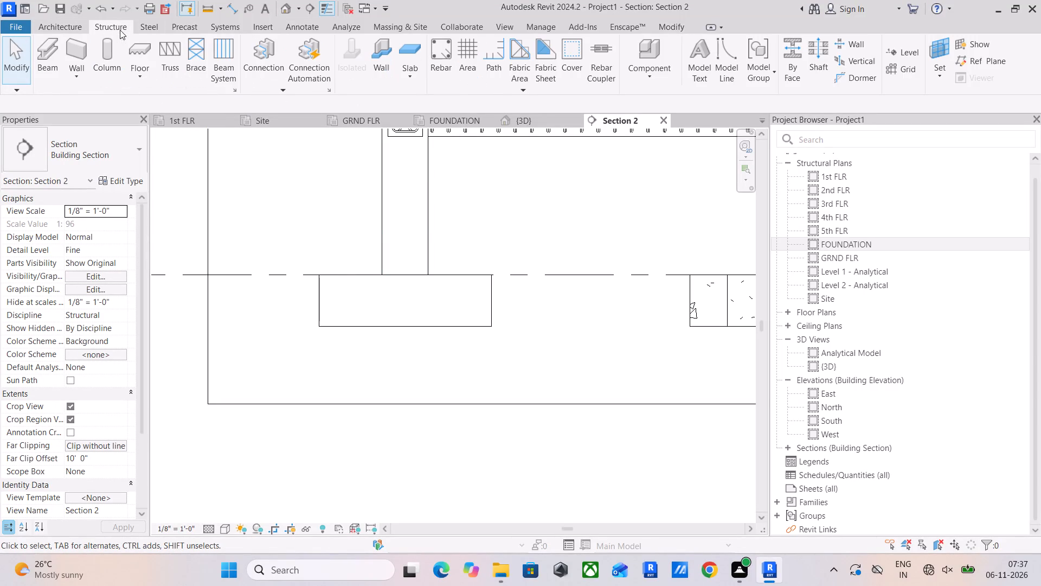
pyautogui.click(571, 72)
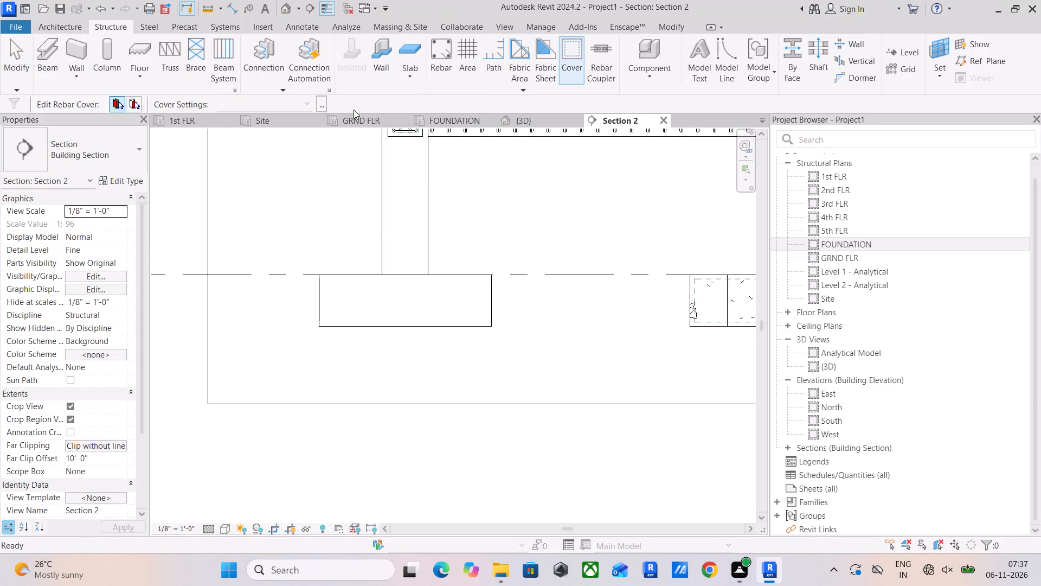
pyautogui.click(319, 103)
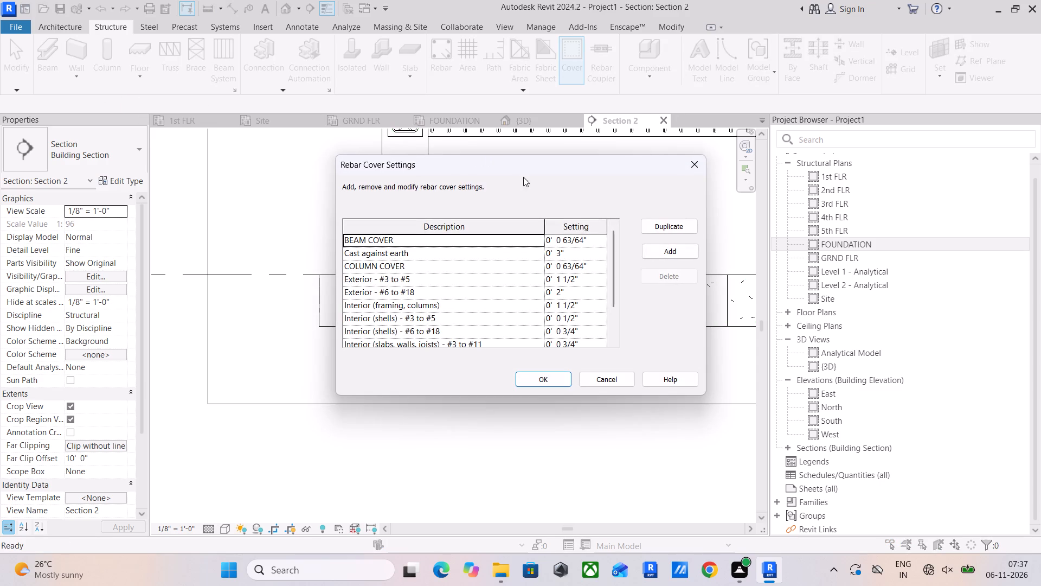
pyautogui.click(675, 255)
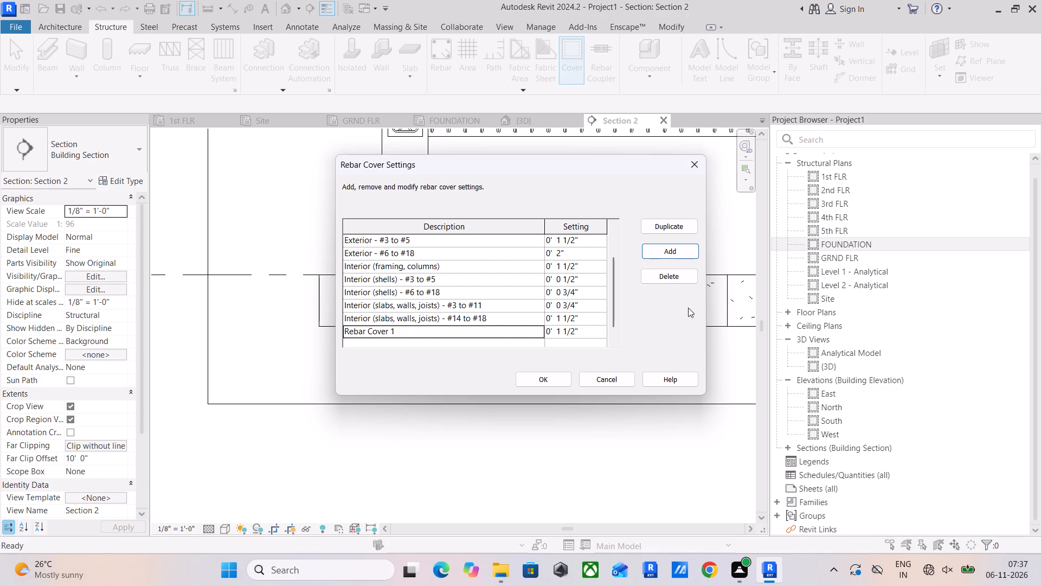
pyautogui.click(466, 335)
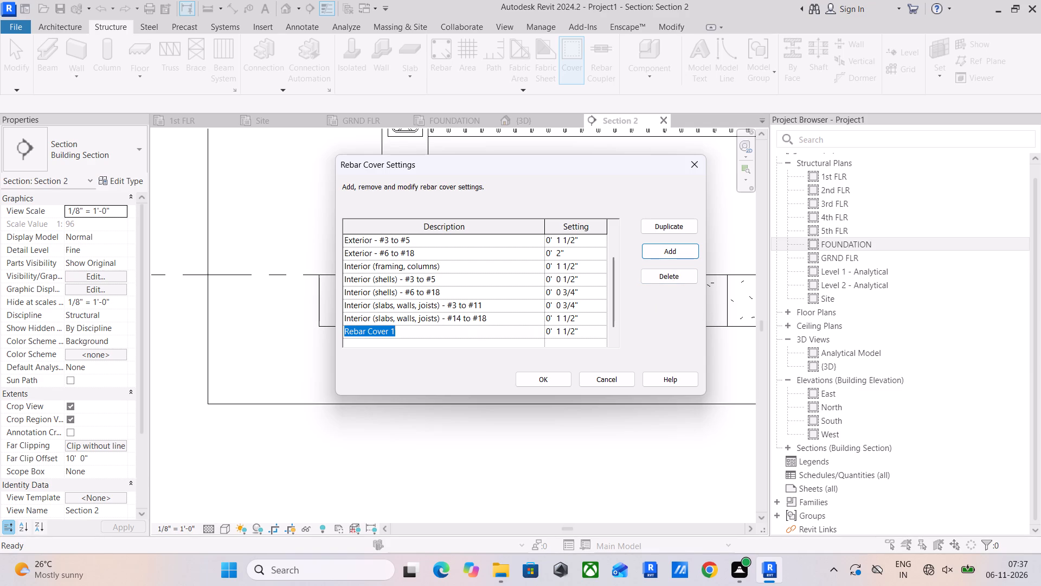
pyautogui.write('FOOTING COLUMN')
pyautogui.press('Return')
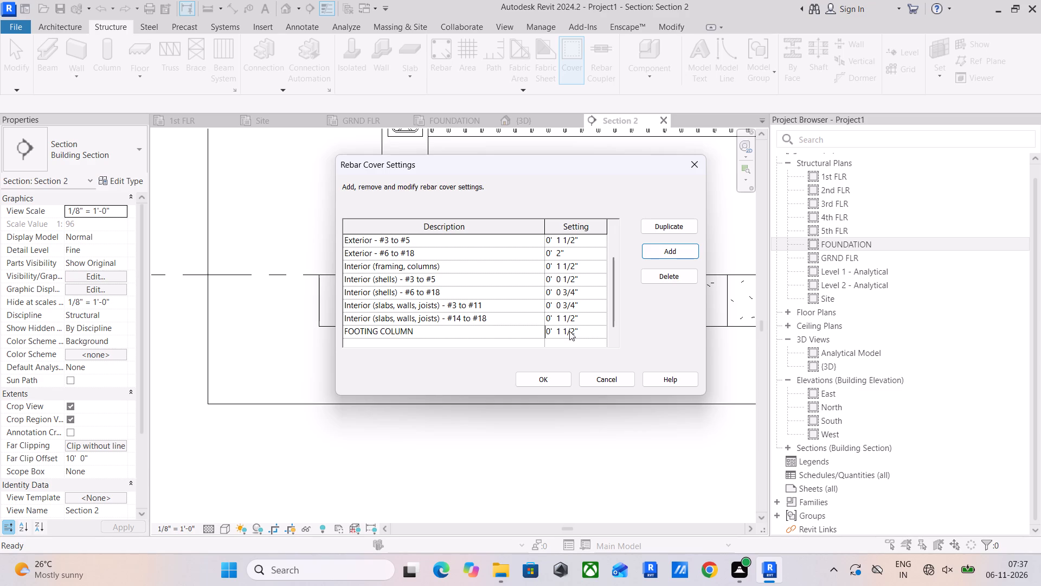
pyautogui.click(587, 335)
pyautogui.press('5')
pyautogui.press('0')
pyautogui.write('MM')
pyautogui.press('Return')
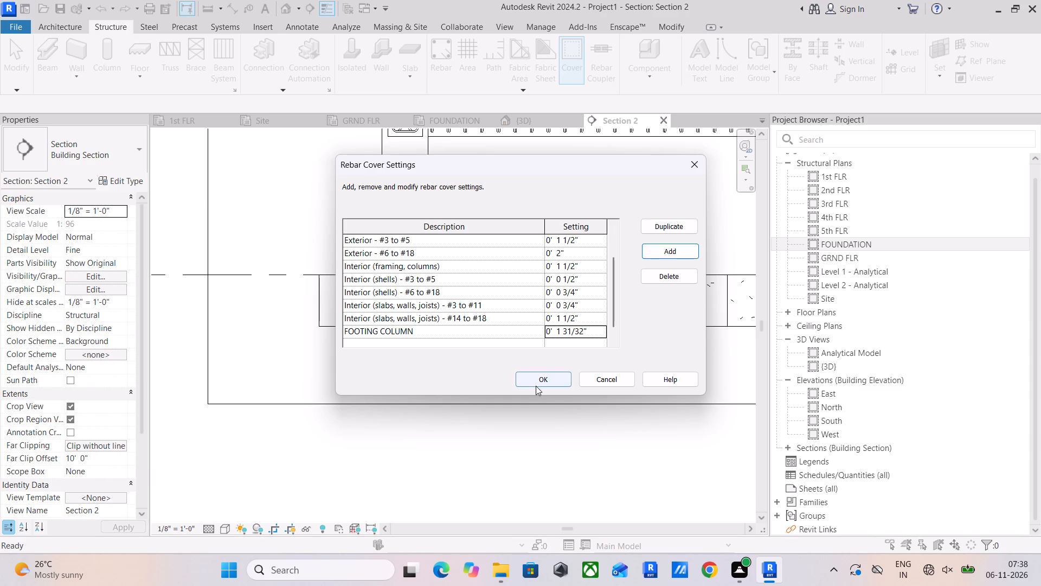
pyautogui.click(548, 380)
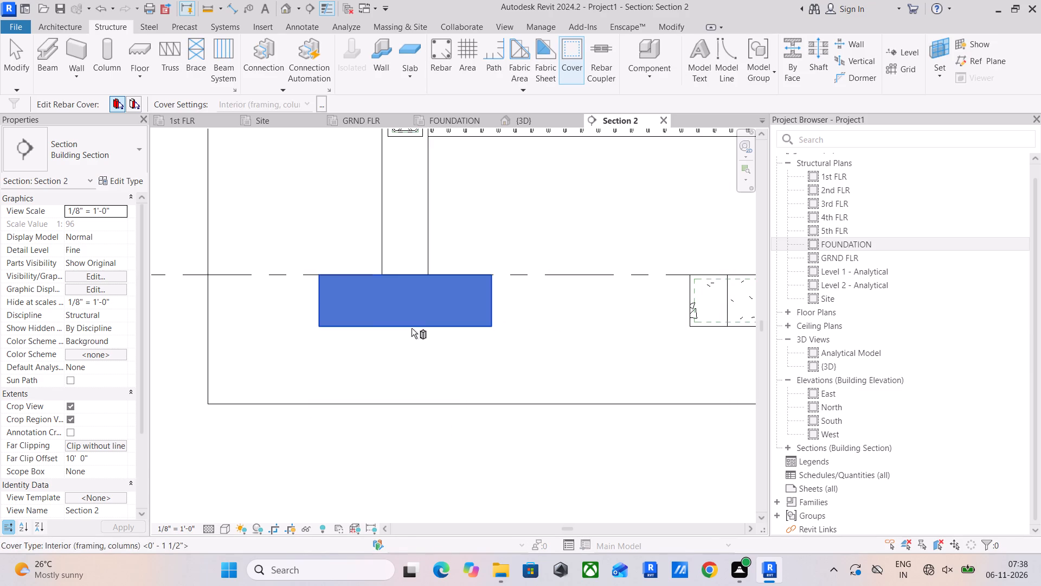
# Apply the FOOTING COLUMN cover setting to the rectangular footing under the first column in Section 2.
pyautogui.click(412, 328)
pyautogui.click(306, 102)
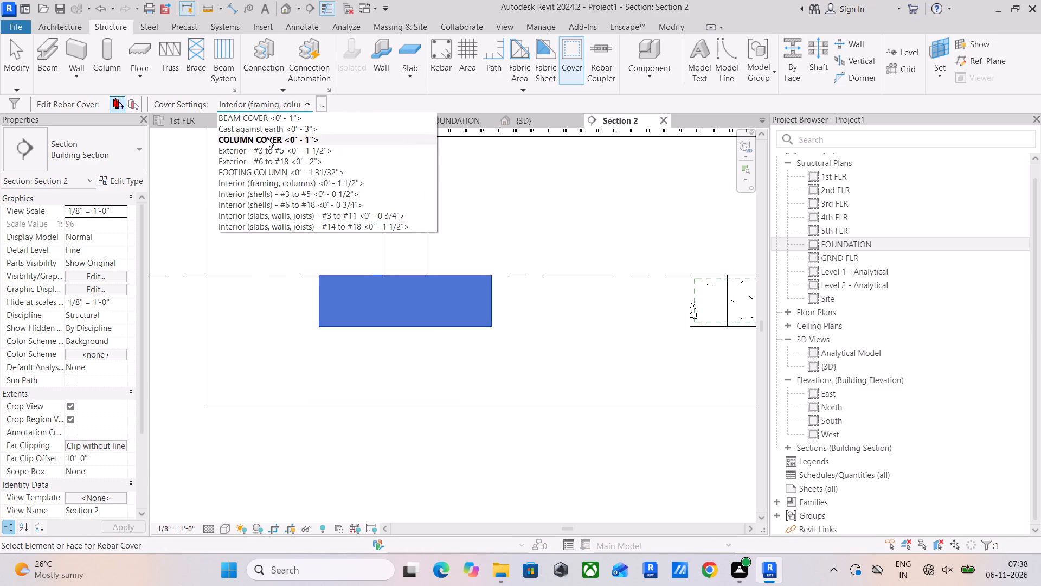
pyautogui.click(266, 174)
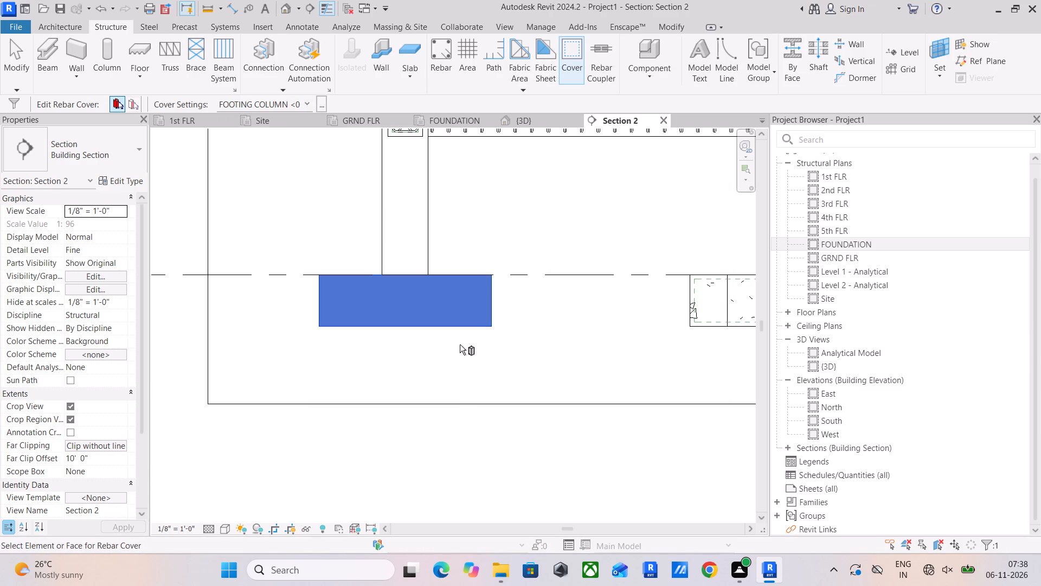
pyautogui.click(461, 347)
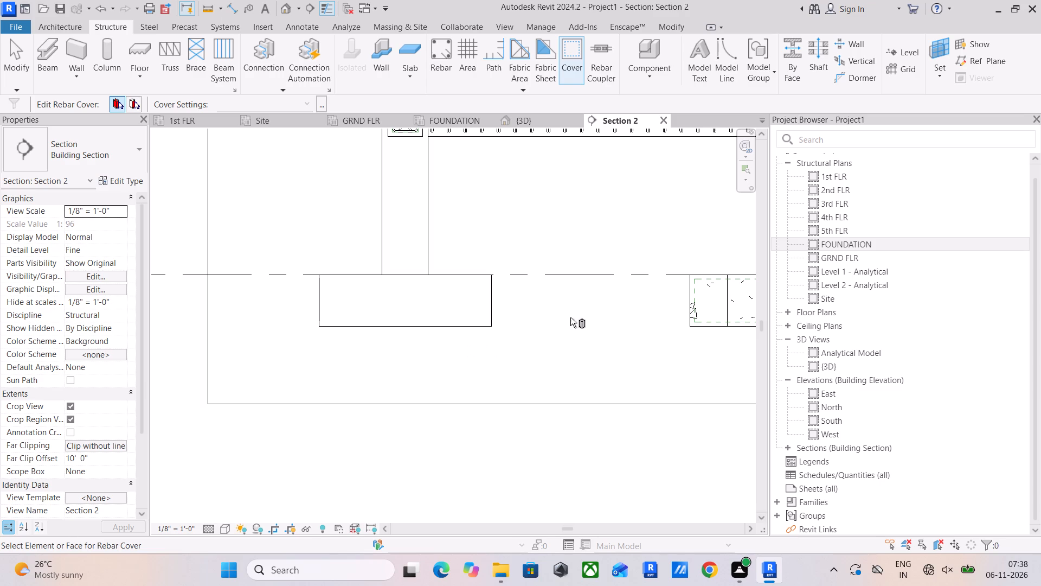
# Place shape 02 #4 rebars in the section plane along the top and bottom cover of that footing.
pyautogui.moveTo(570, 317); pyautogui.dragTo(479, 314, button='middle')
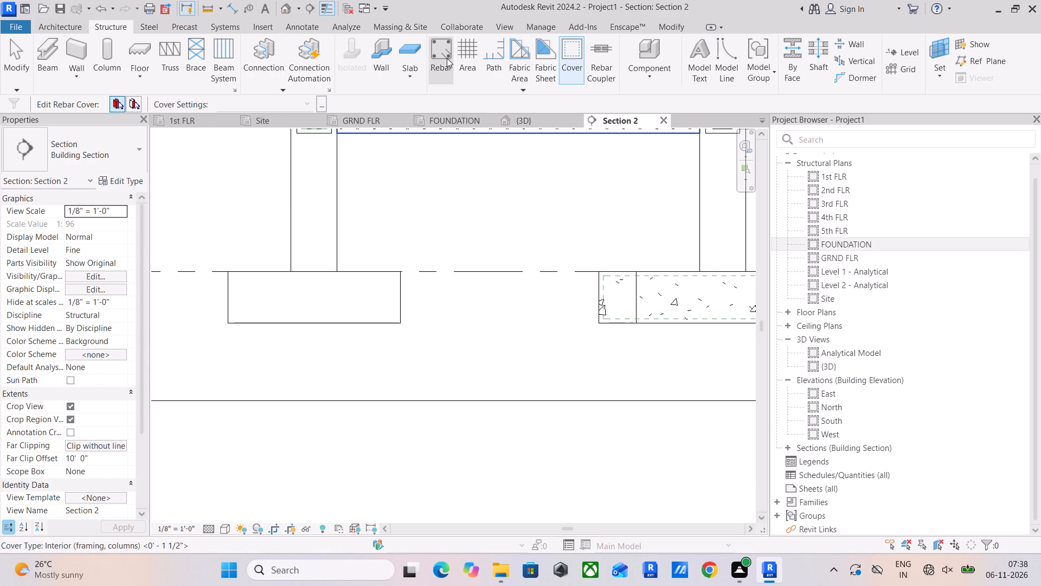
pyautogui.click(447, 58)
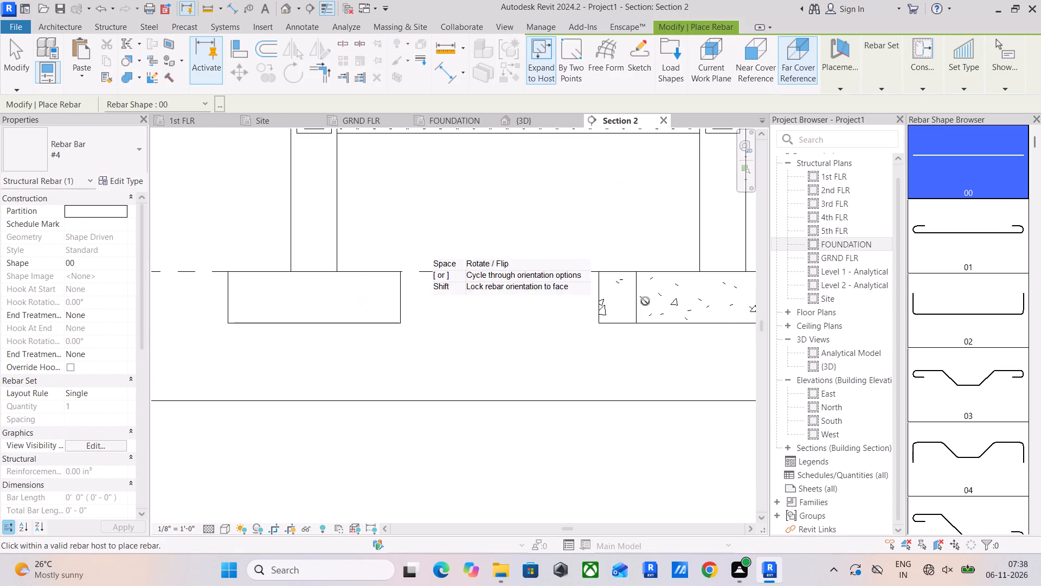
pyautogui.click(946, 305)
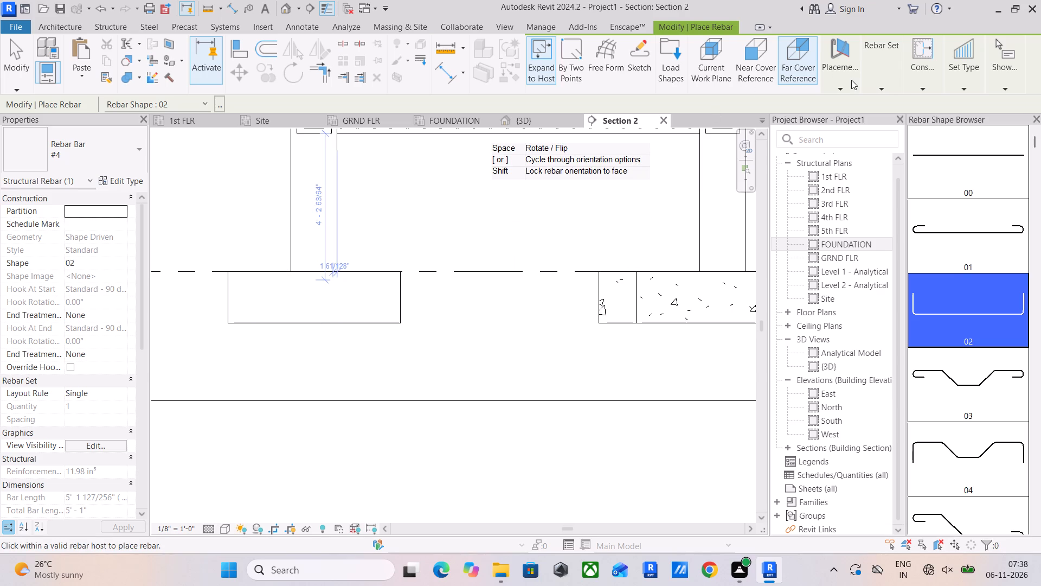
pyautogui.click(844, 114)
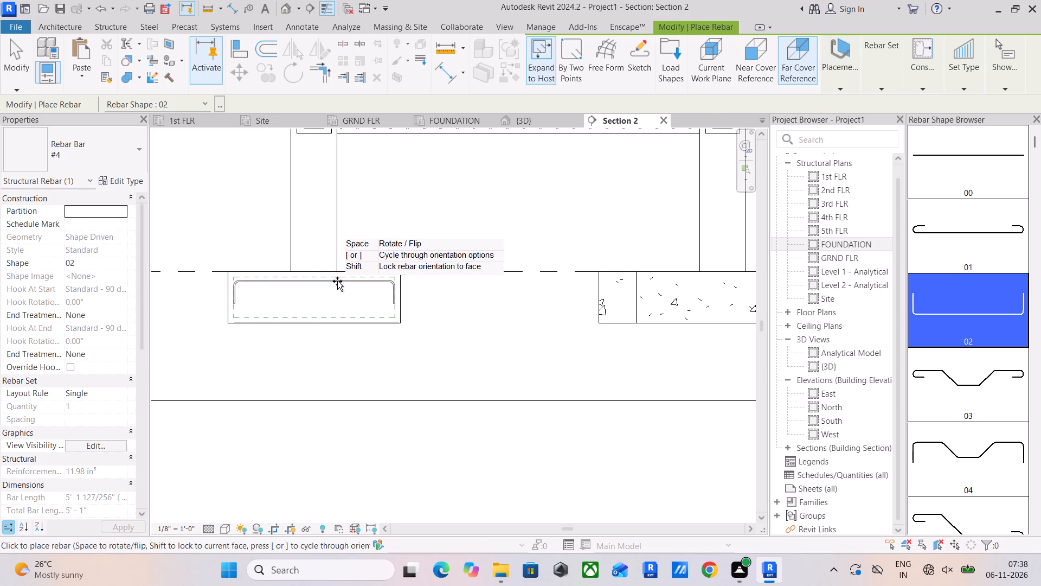
pyautogui.scroll(5, 337, 281)
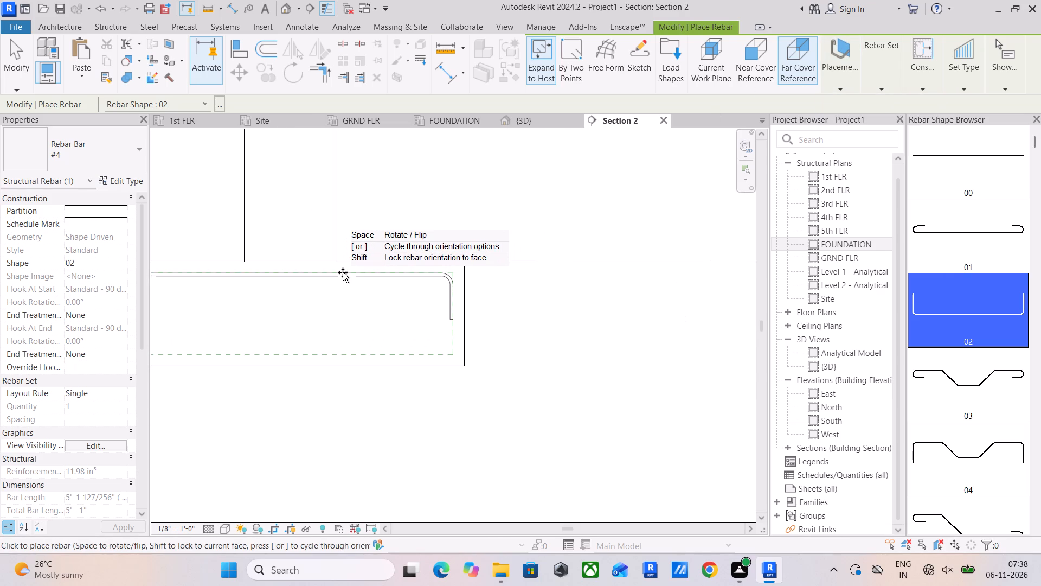
pyautogui.click(343, 272)
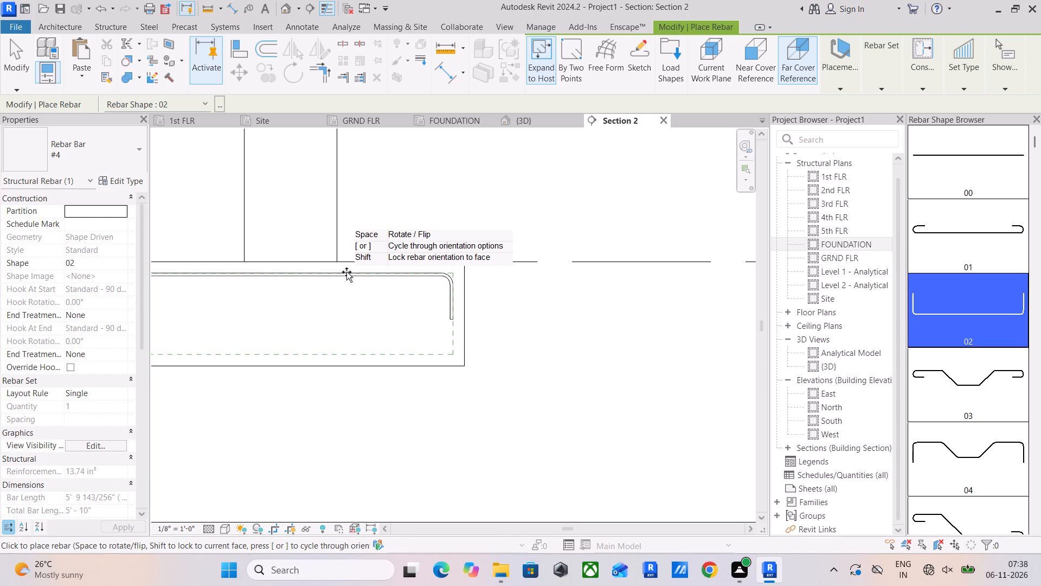
pyautogui.moveTo(346, 272); pyautogui.dragTo(469, 224, button='middle')
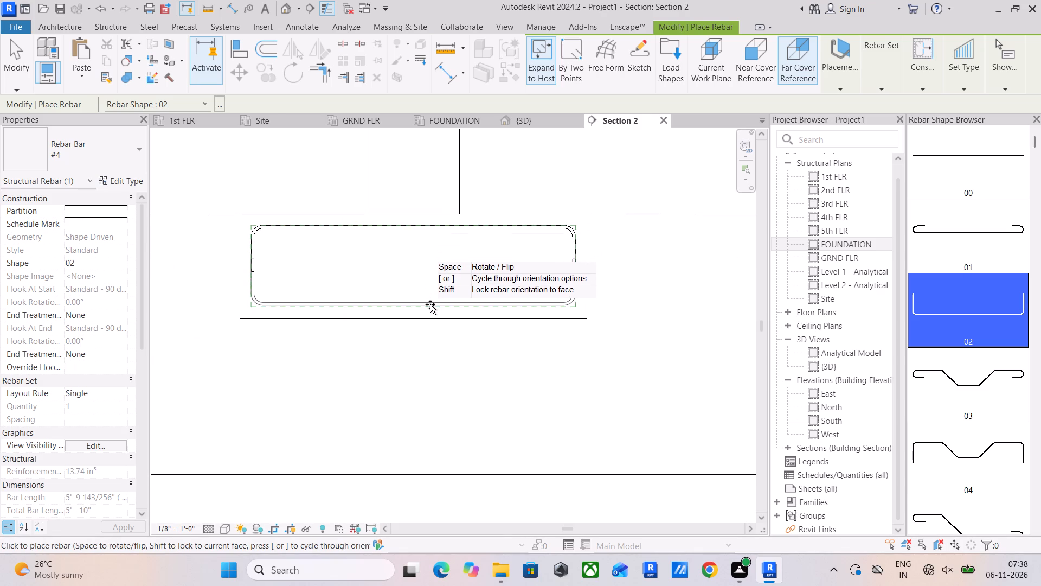
pyautogui.click(430, 304)
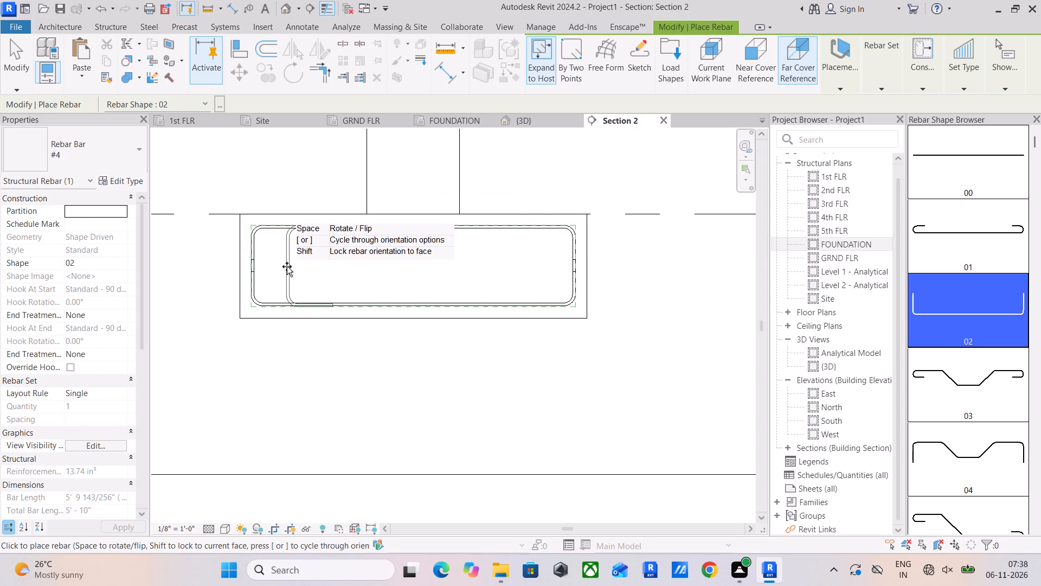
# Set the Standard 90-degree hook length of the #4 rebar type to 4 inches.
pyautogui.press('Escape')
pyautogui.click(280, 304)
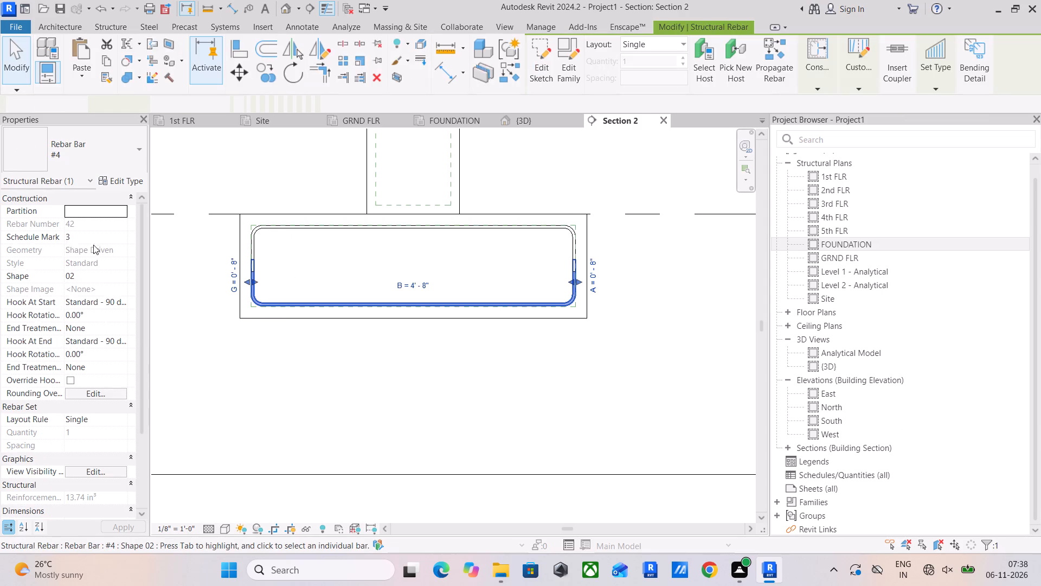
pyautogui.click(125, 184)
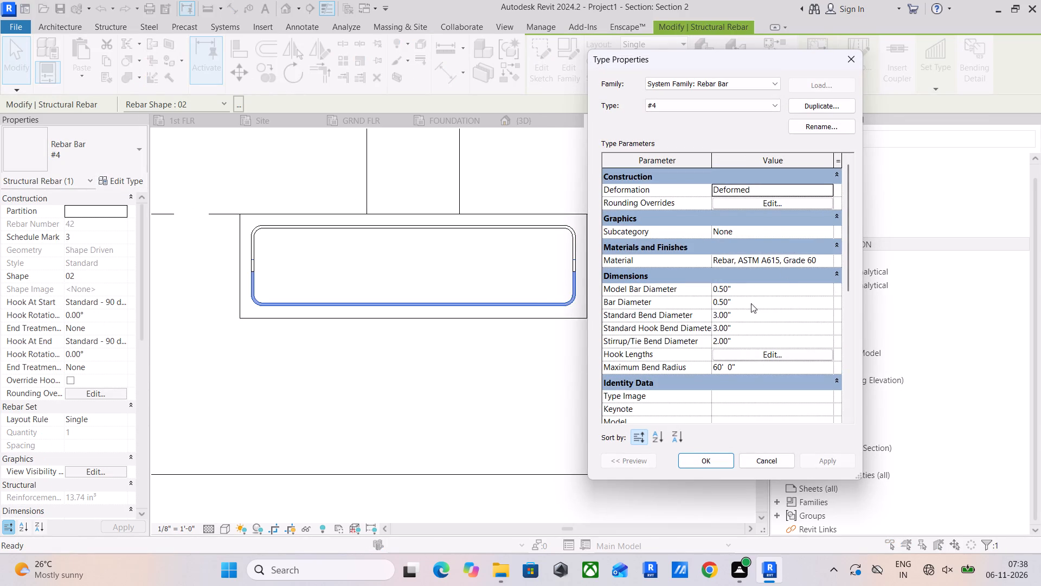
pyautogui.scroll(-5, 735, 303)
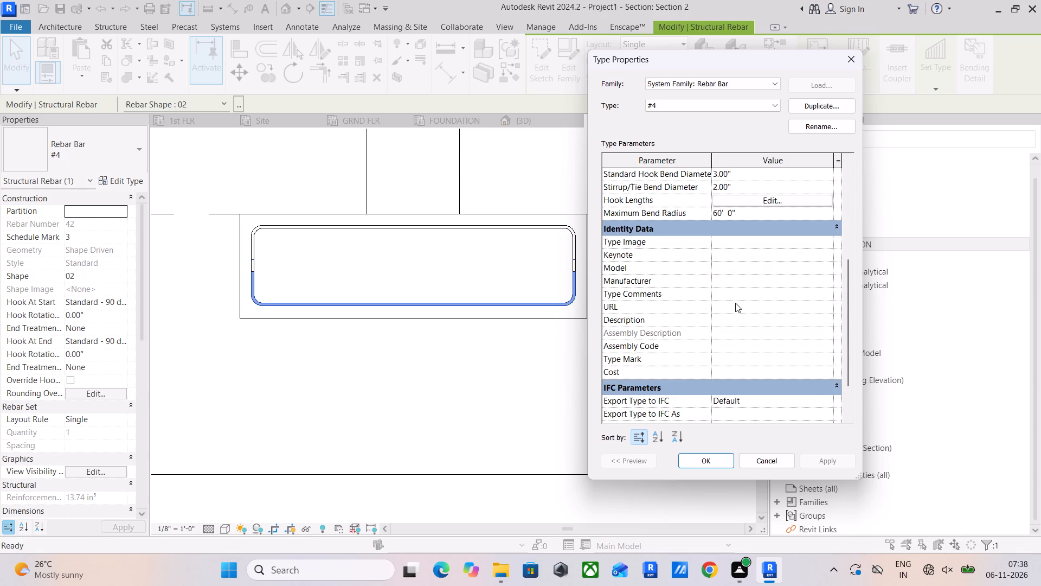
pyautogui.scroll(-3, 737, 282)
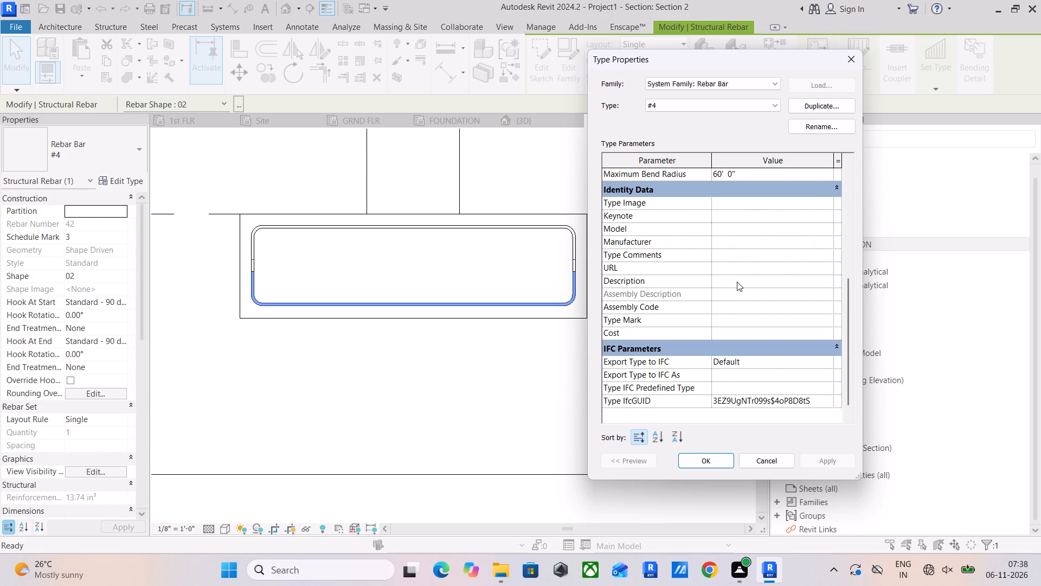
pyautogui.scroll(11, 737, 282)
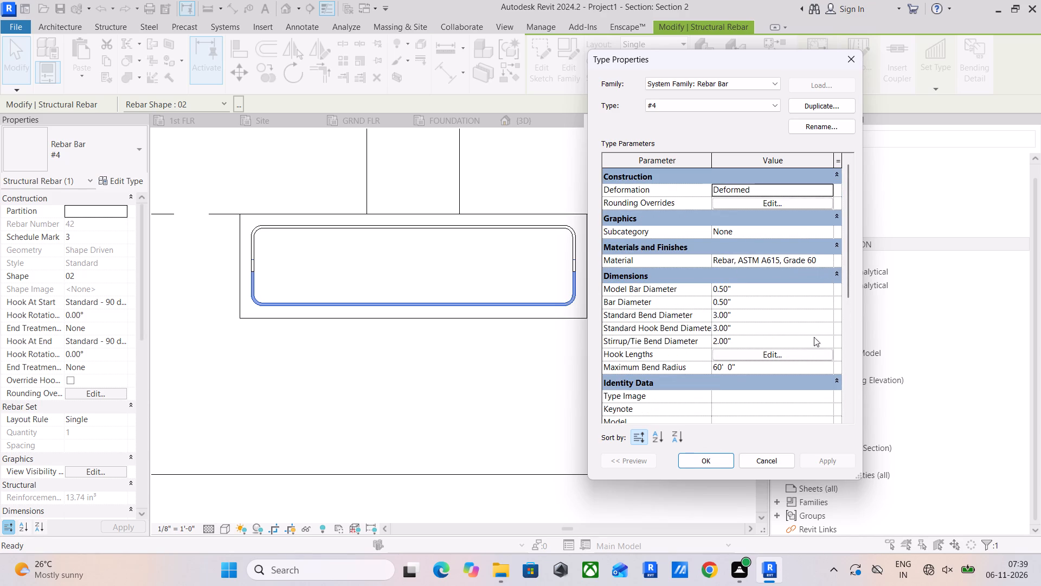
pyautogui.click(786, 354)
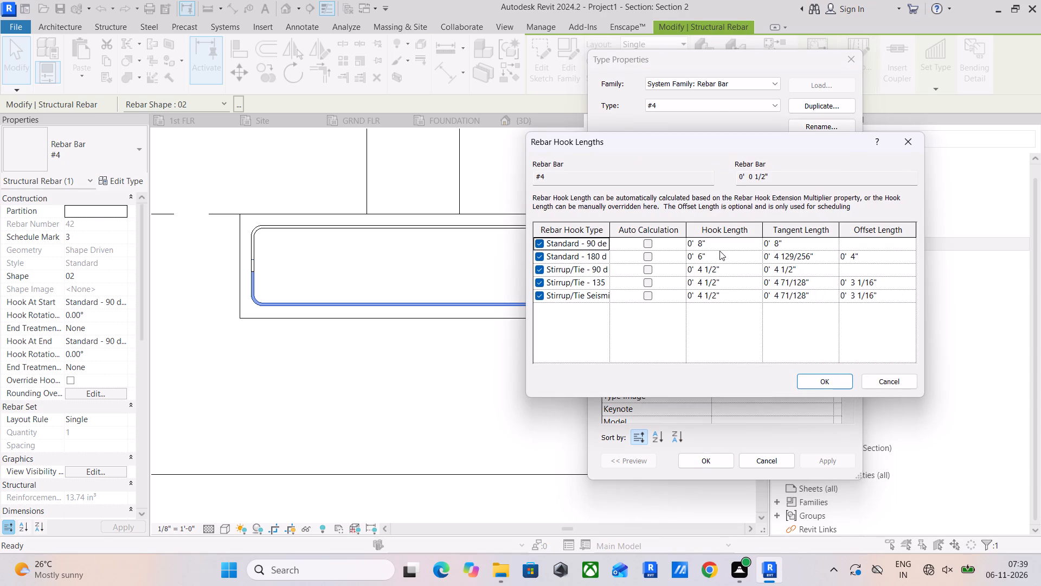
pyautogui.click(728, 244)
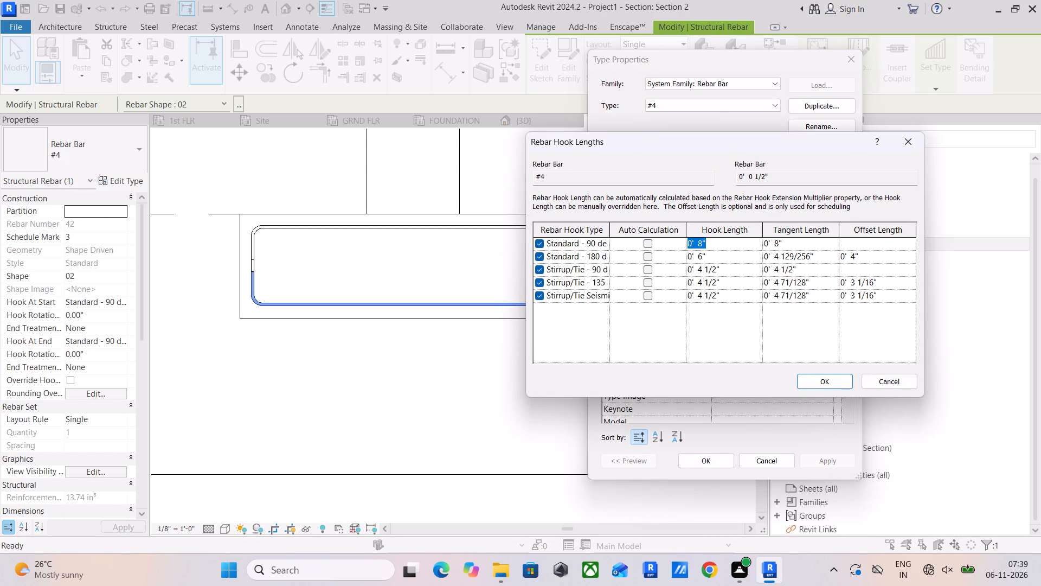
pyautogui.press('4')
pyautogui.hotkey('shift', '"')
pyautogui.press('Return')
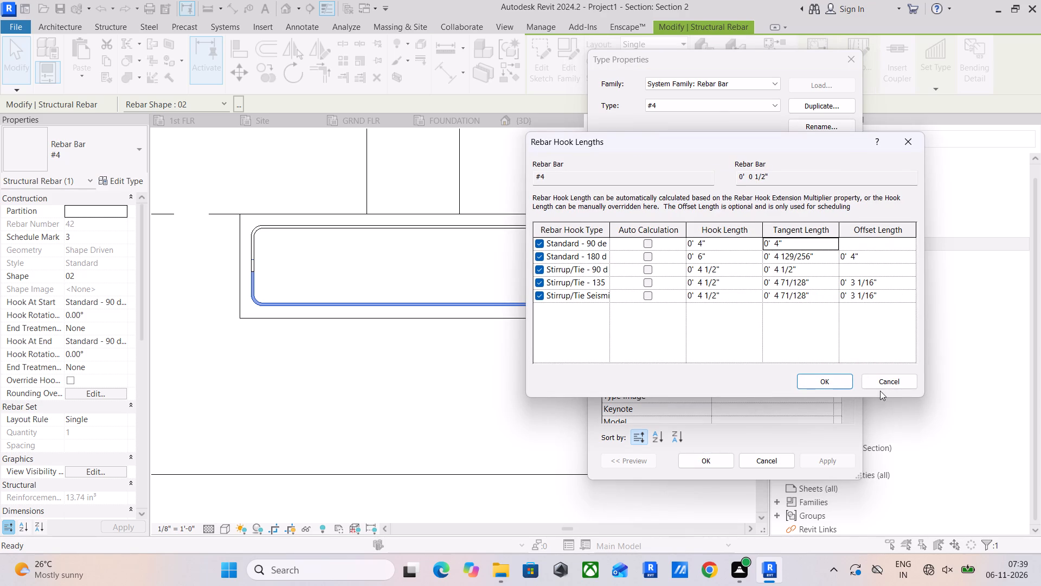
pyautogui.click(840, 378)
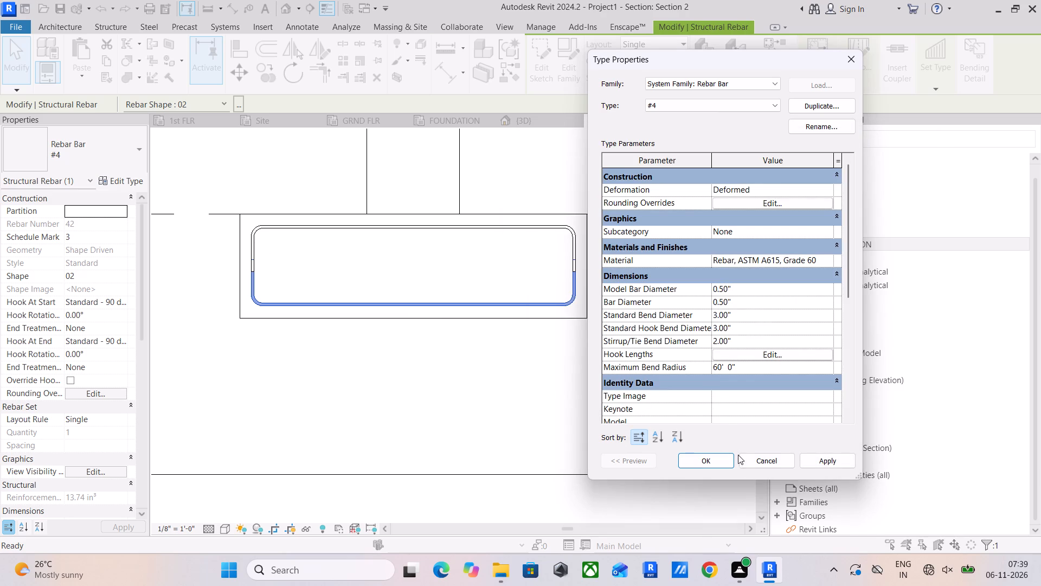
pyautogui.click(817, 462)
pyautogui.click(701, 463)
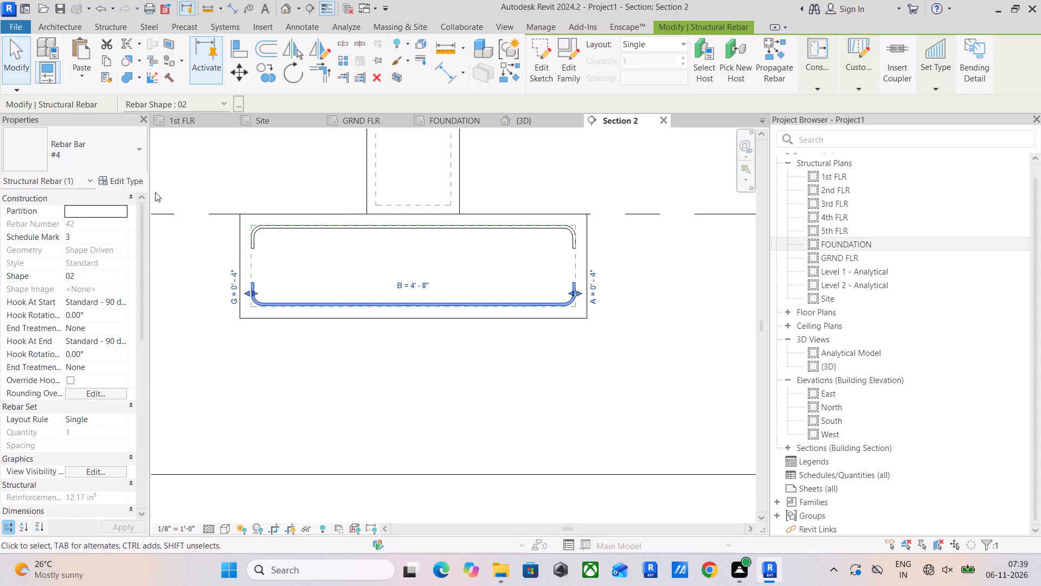
# Set the Standard 90-degree hook length of the #4 rebar type to 5 inches.
pyautogui.click(120, 181)
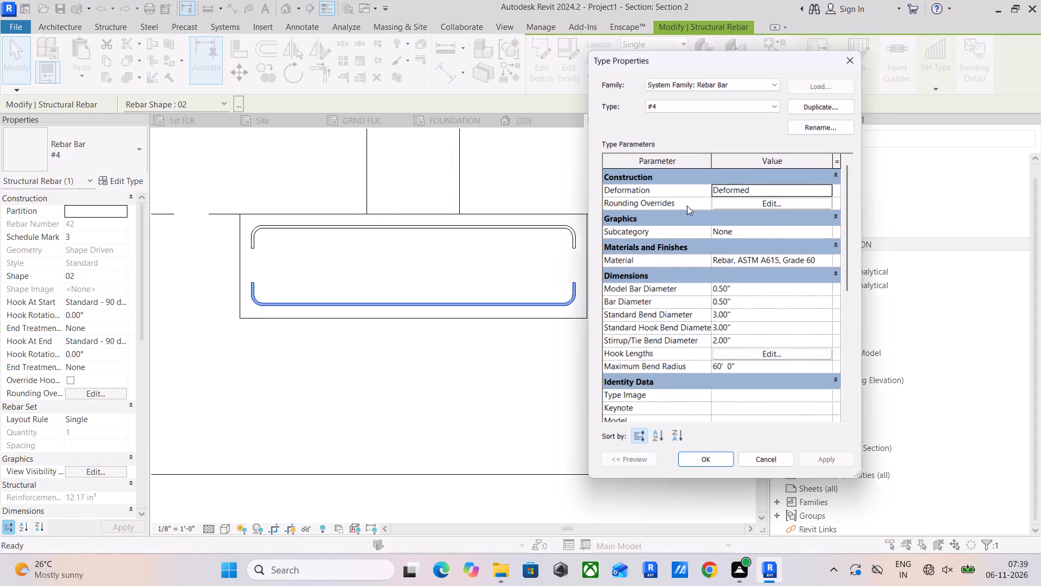
pyautogui.click(776, 354)
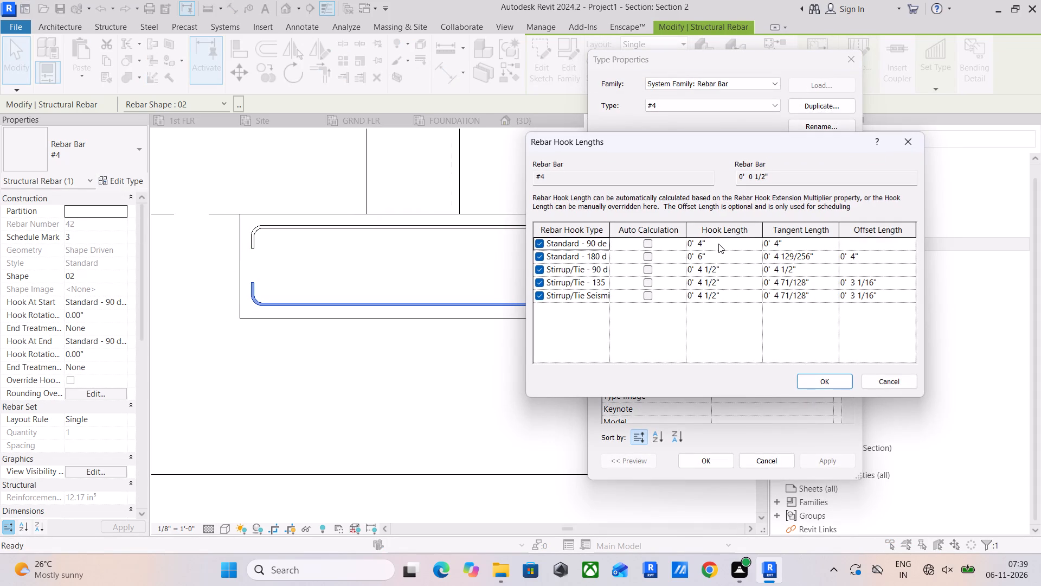
pyautogui.click(719, 244)
pyautogui.press('5')
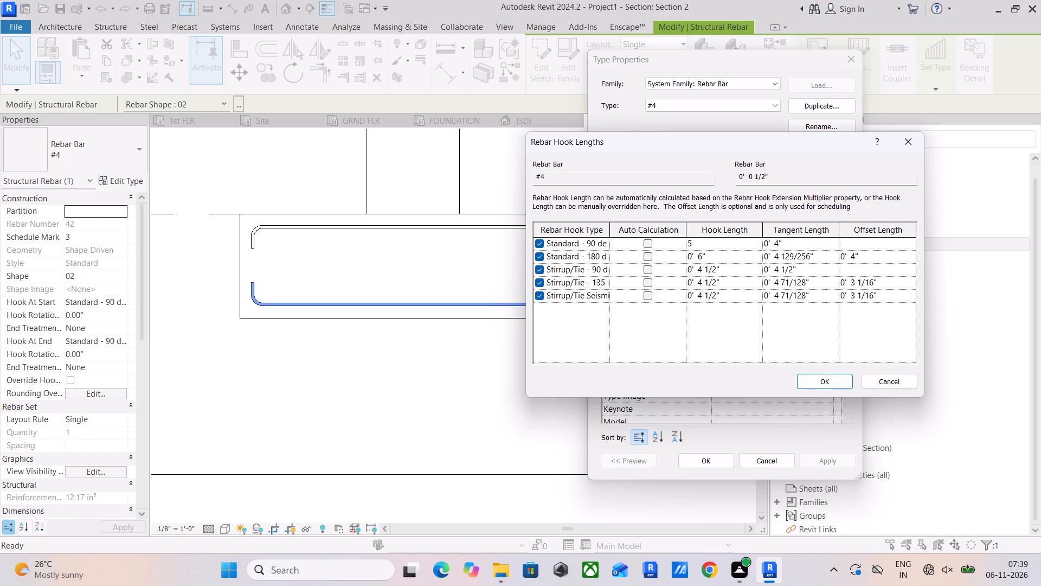
pyautogui.hotkey('shift', '"')
pyautogui.press('Return')
pyautogui.click(813, 379)
pyautogui.click(828, 461)
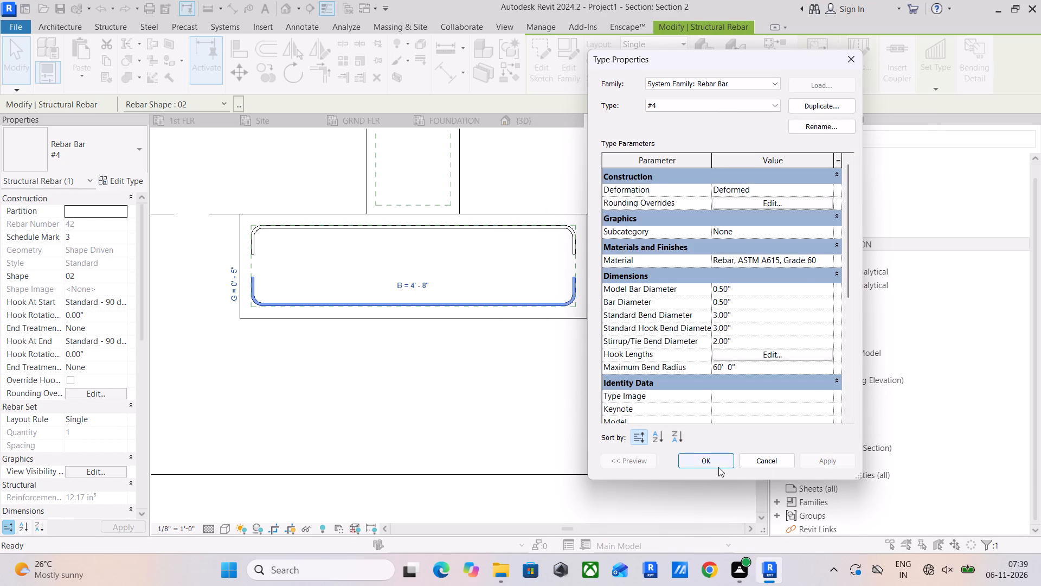
pyautogui.click(716, 456)
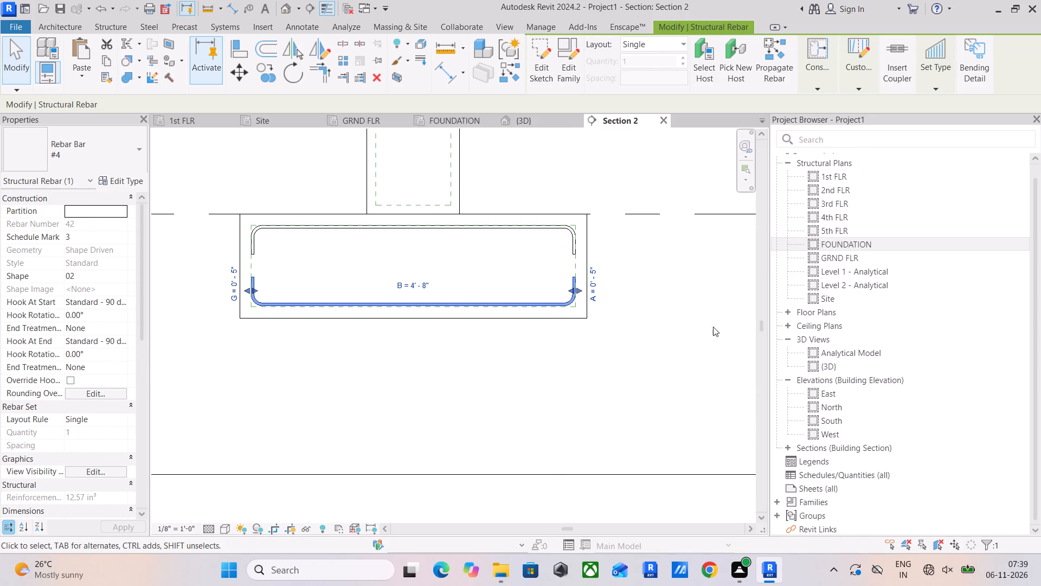
pyautogui.press('Escape')
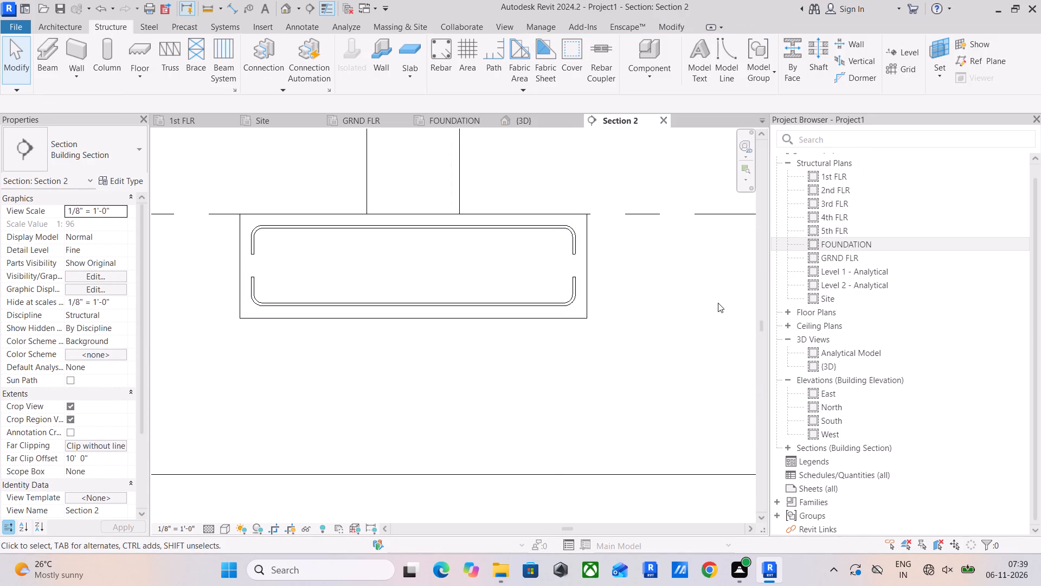
# Place two shape 02 #4 rebars perpendicular to the section plane, one at the footing's top cover and one at its bottom cover.
pyautogui.scroll(-3, 570, 346)
pyautogui.moveTo(570, 346); pyautogui.dragTo(575, 359, button='middle')
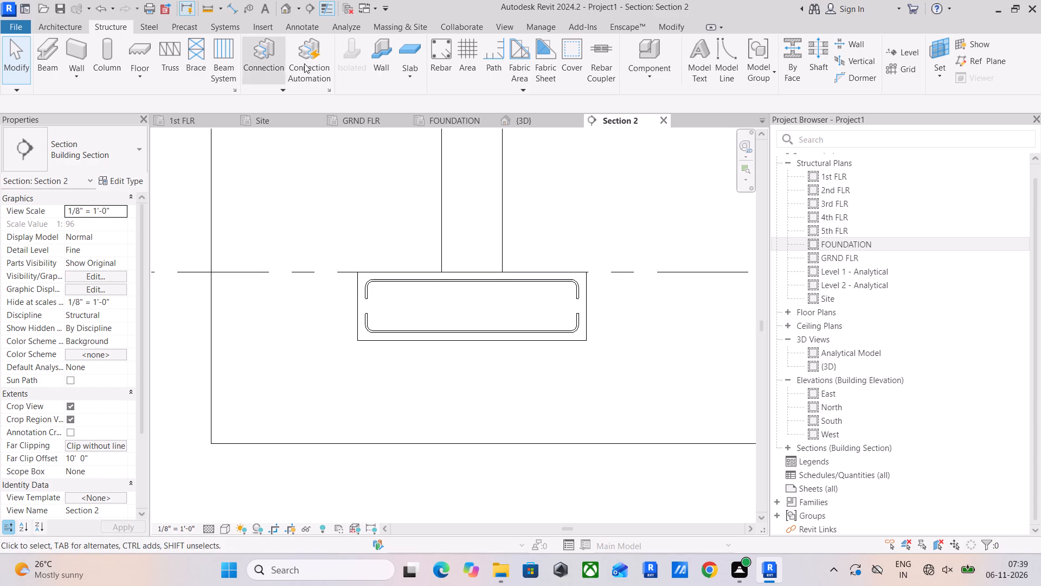
pyautogui.click(435, 55)
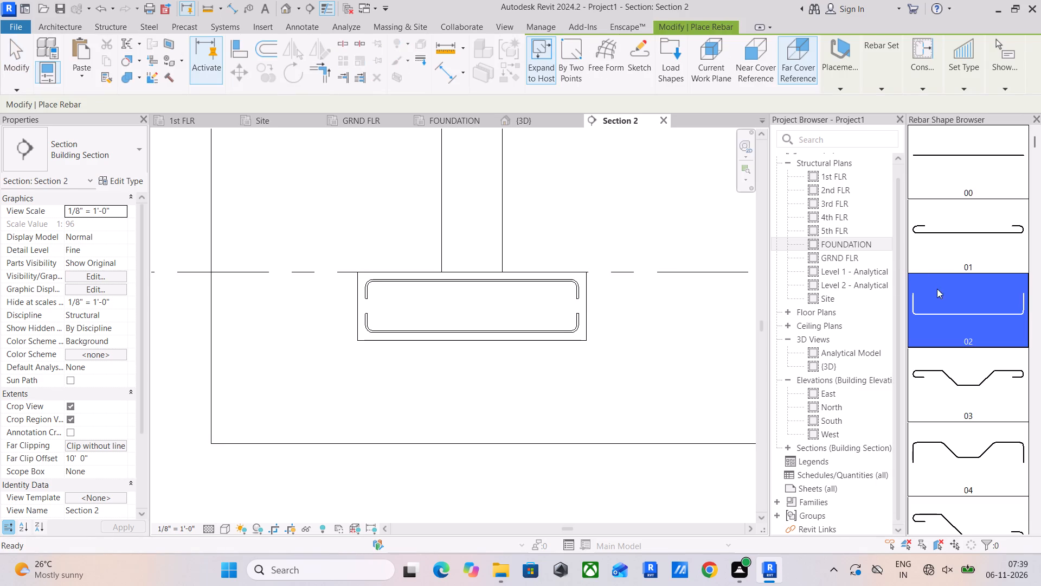
pyautogui.click(839, 88)
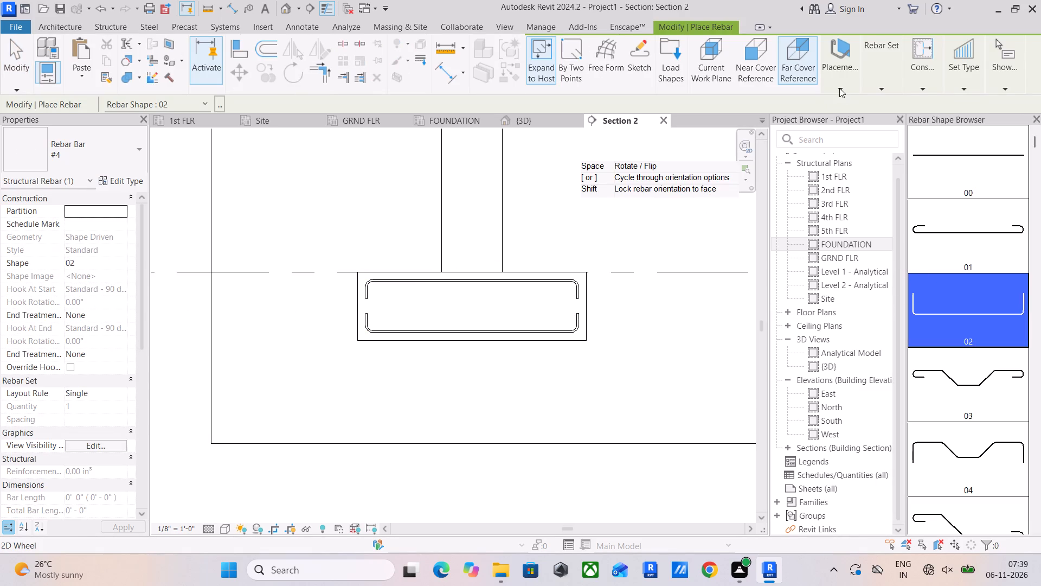
pyautogui.click(934, 128)
pyautogui.scroll(4, 566, 297)
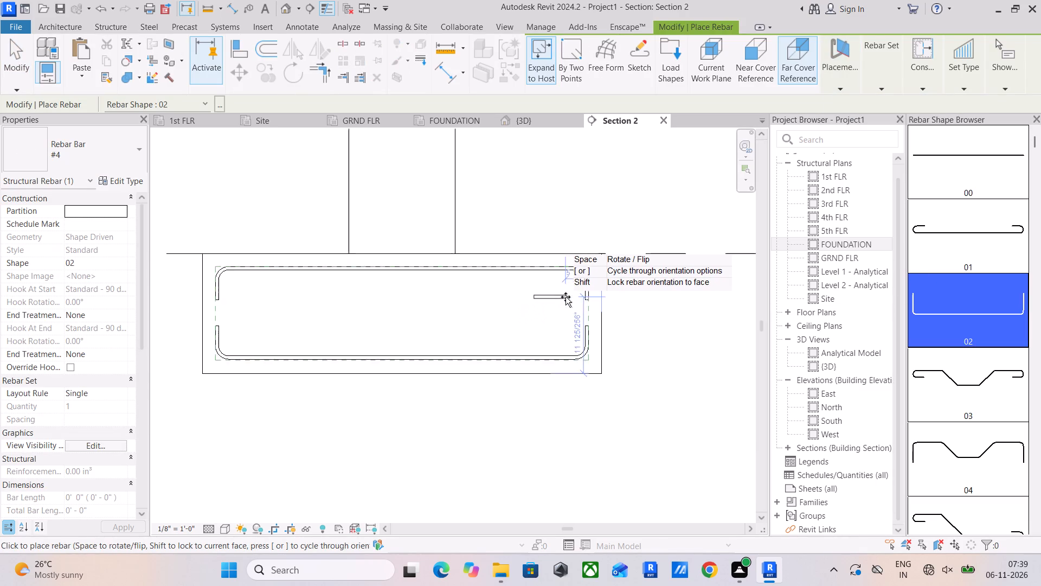
pyautogui.scroll(5, 566, 297)
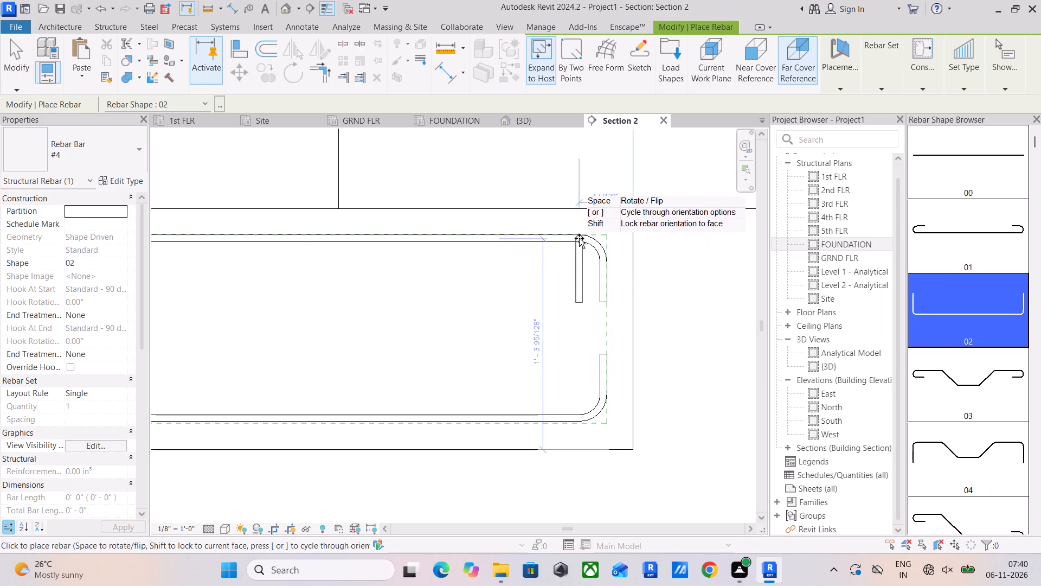
pyautogui.click(579, 238)
pyautogui.click(528, 417)
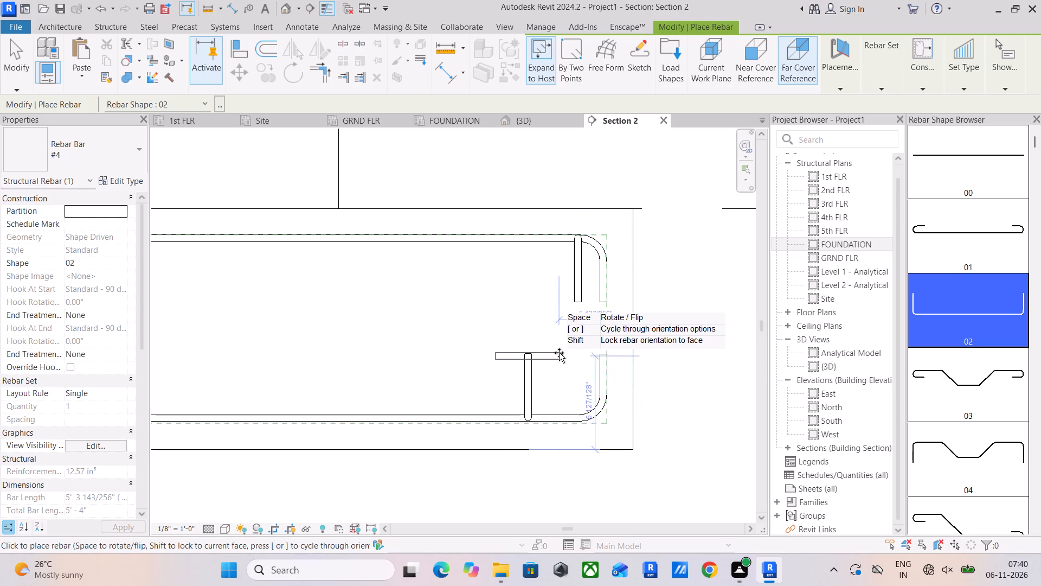
pyautogui.press('Escape')
# Distribute the two perpendicular footing bars across the footing with a Maximum Spacing layout of 150 mm.
pyautogui.click(526, 377)
pyautogui.keyDown('ctrl'); pyautogui.click(578, 290); pyautogui.keyUp('ctrl')
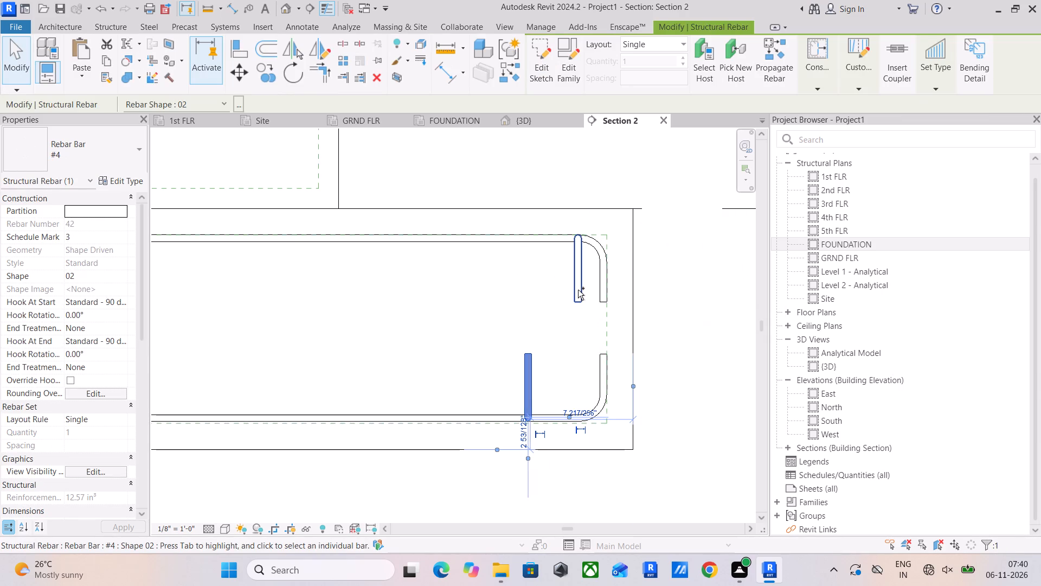
pyautogui.click(669, 36)
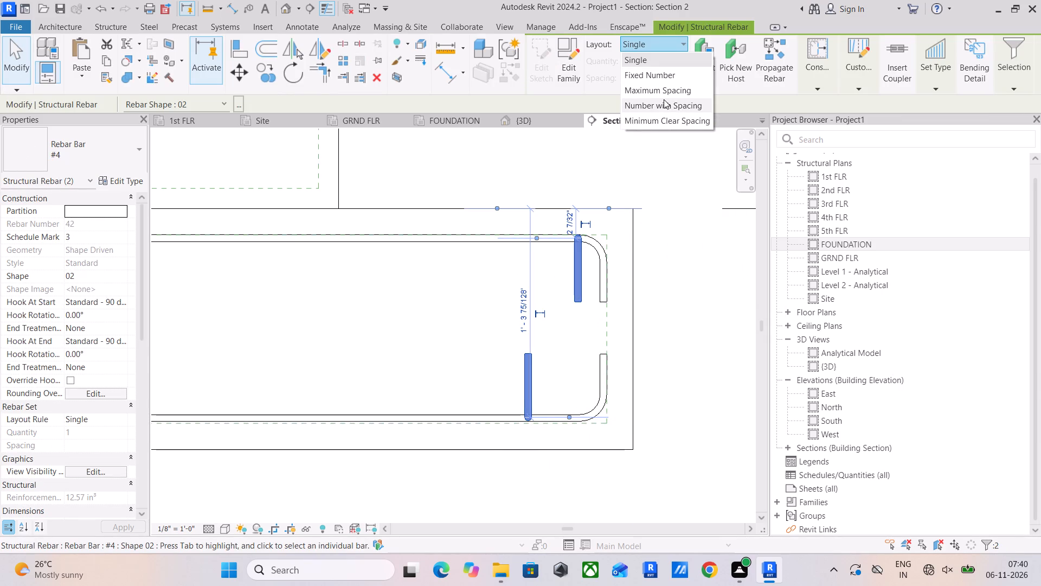
pyautogui.click(664, 93)
pyautogui.click(660, 77)
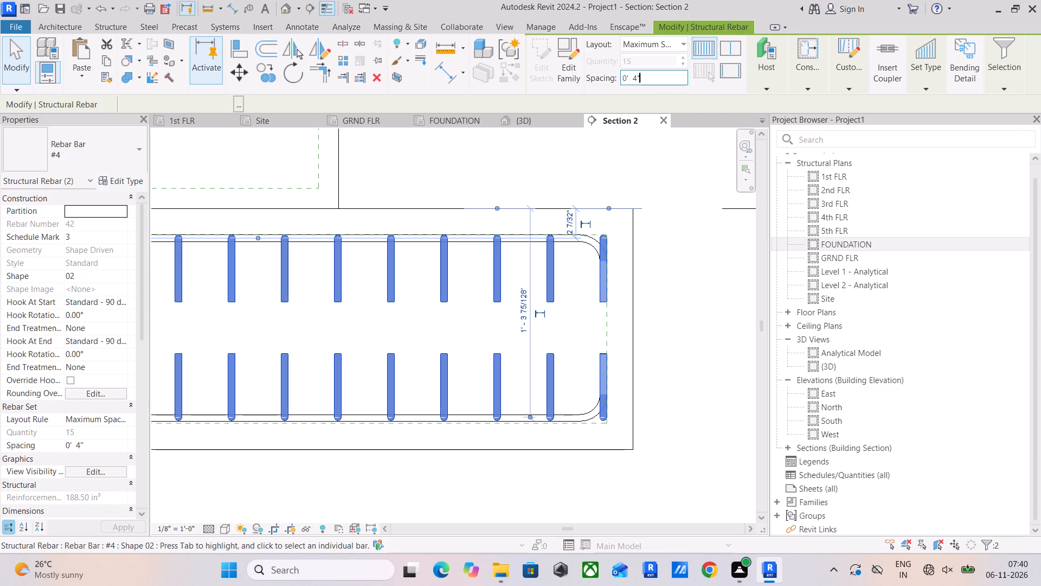
pyautogui.write('150MM')
pyautogui.press('Return')
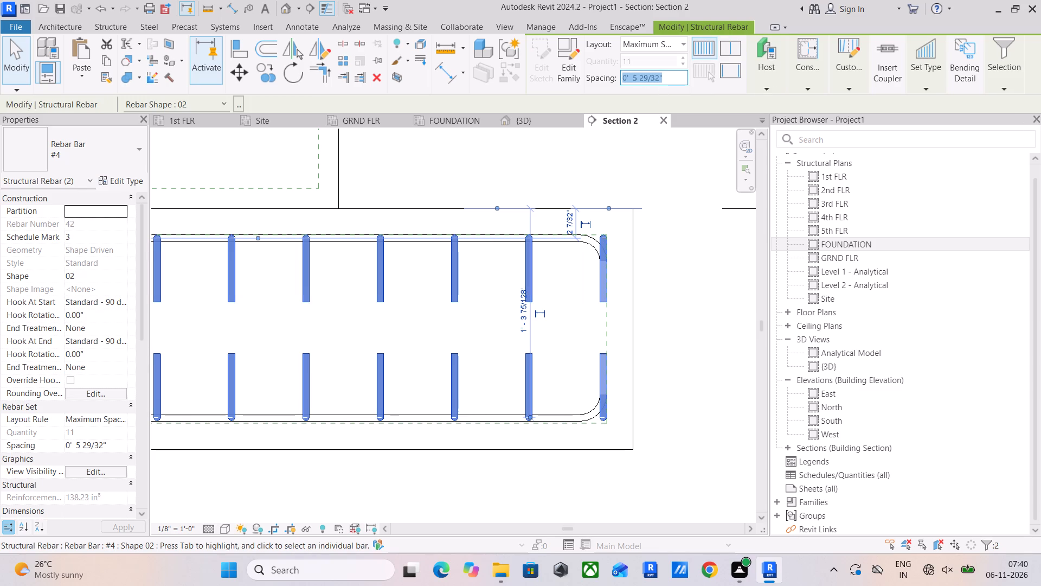
pyautogui.press('Escape')
pyautogui.press('Escape')
pyautogui.press('Escape')
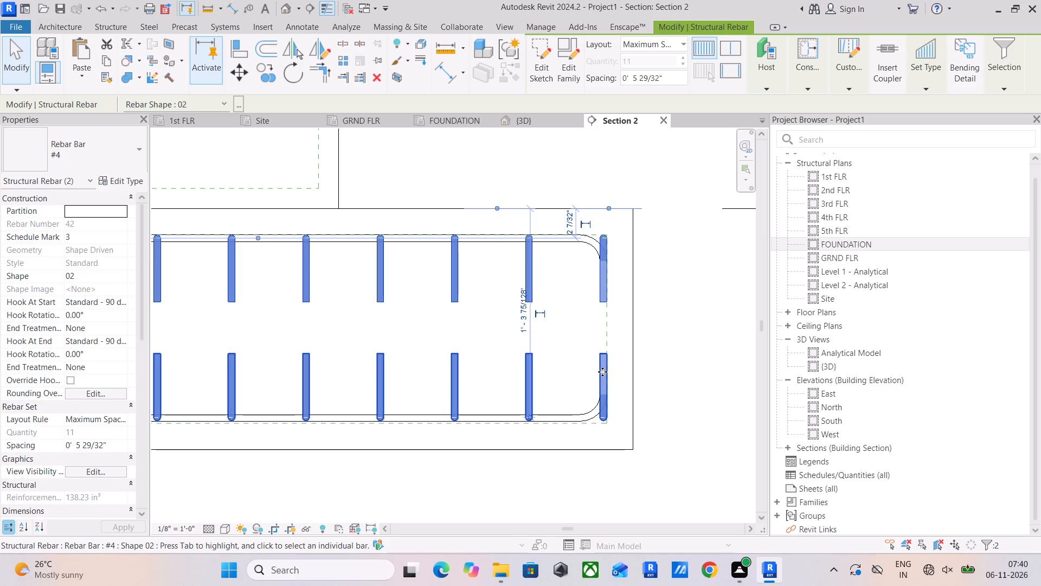
pyautogui.click(602, 372)
pyautogui.press('Escape')
pyautogui.press('Escape')
pyautogui.click(612, 373)
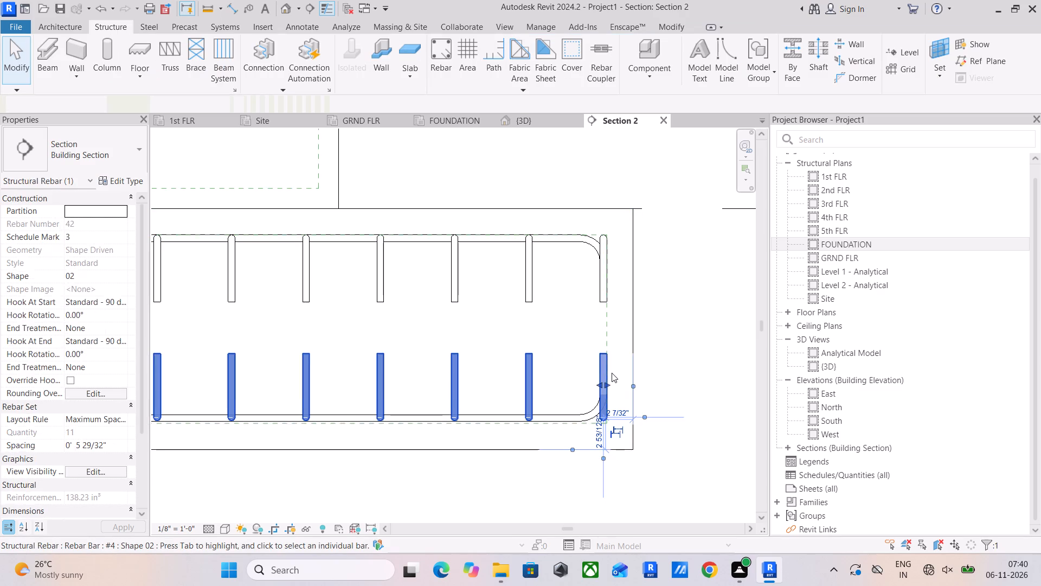
pyautogui.press('Escape')
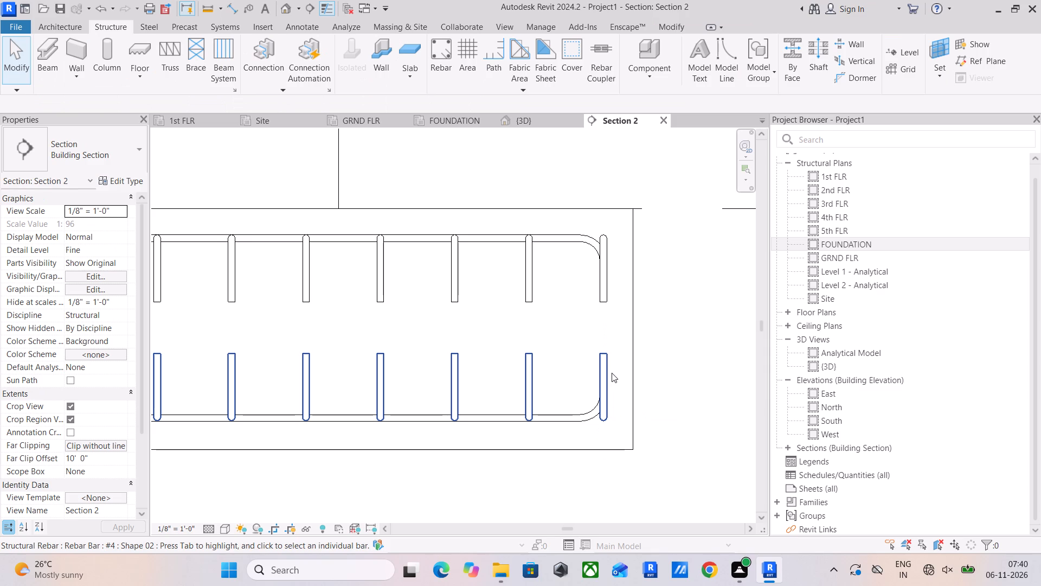
# Distribute the footing's top and bottom bars lying in the section plane with a Maximum Spacing layout of 150 mm.
pyautogui.scroll(-3, 612, 373)
pyautogui.moveTo(612, 373); pyautogui.dragTo(629, 316, button='middle')
pyautogui.scroll(-7, 611, 338)
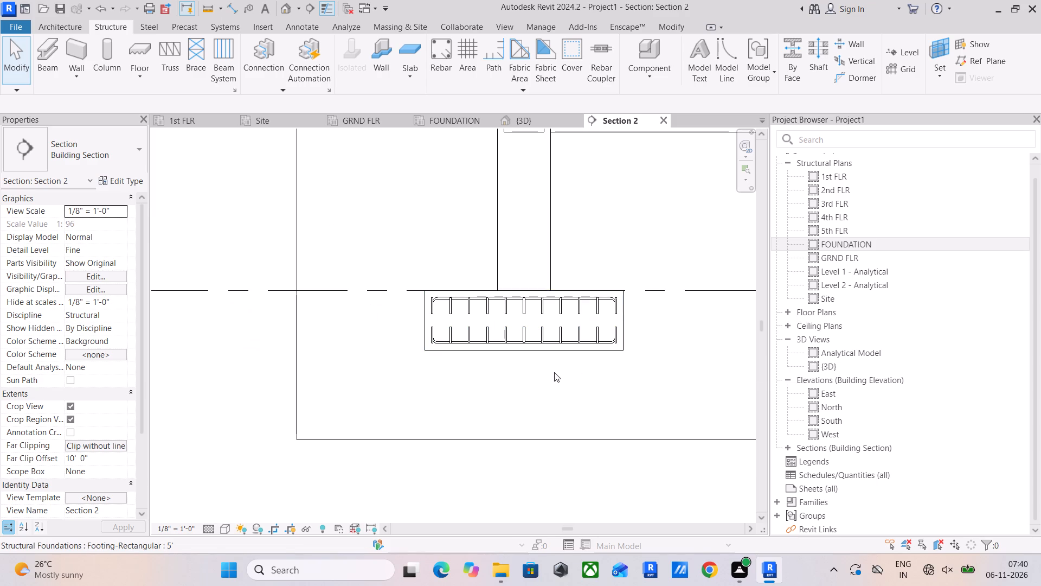
pyautogui.scroll(5, 483, 321)
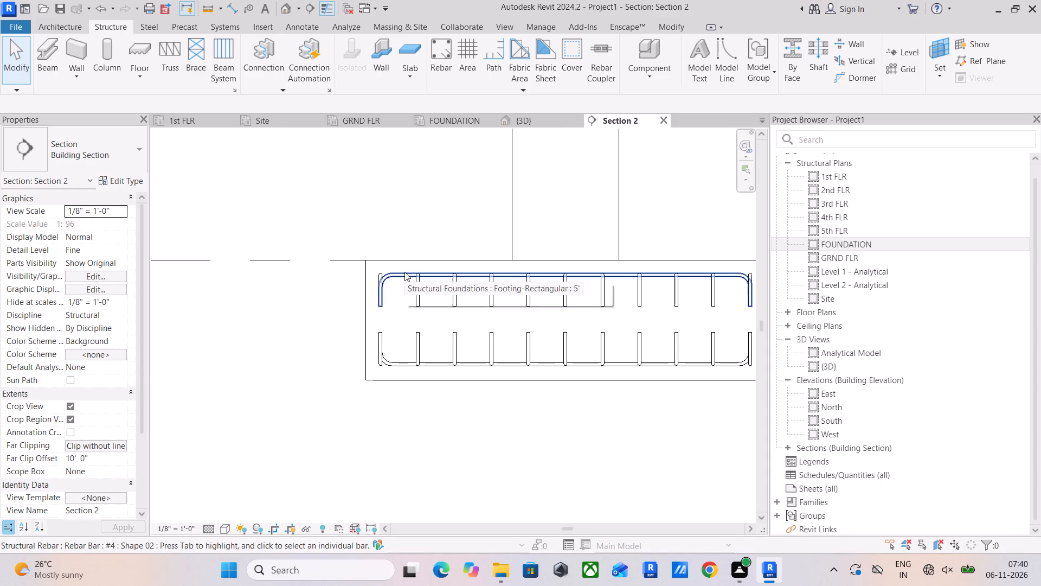
pyautogui.click(404, 272)
pyautogui.click(676, 44)
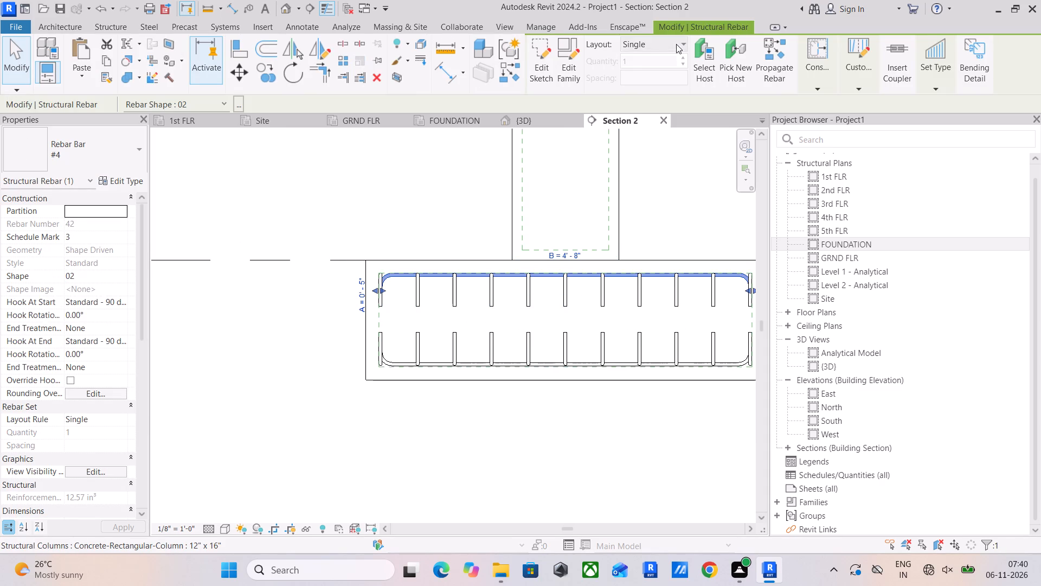
pyautogui.press('Escape')
pyautogui.click(431, 359)
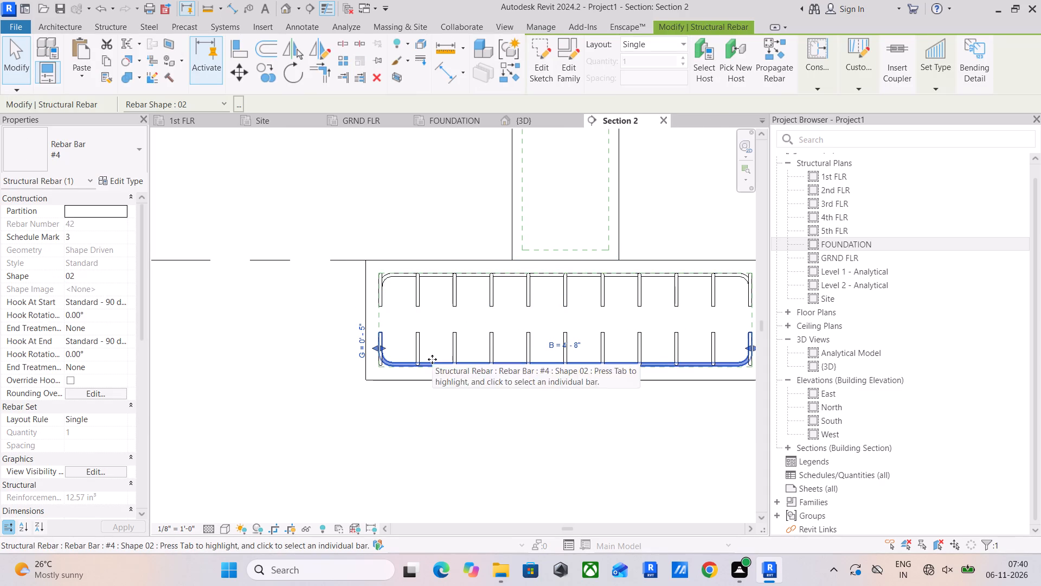
pyautogui.keyDown('ctrl'); pyautogui.click(440, 272); pyautogui.keyUp('ctrl')
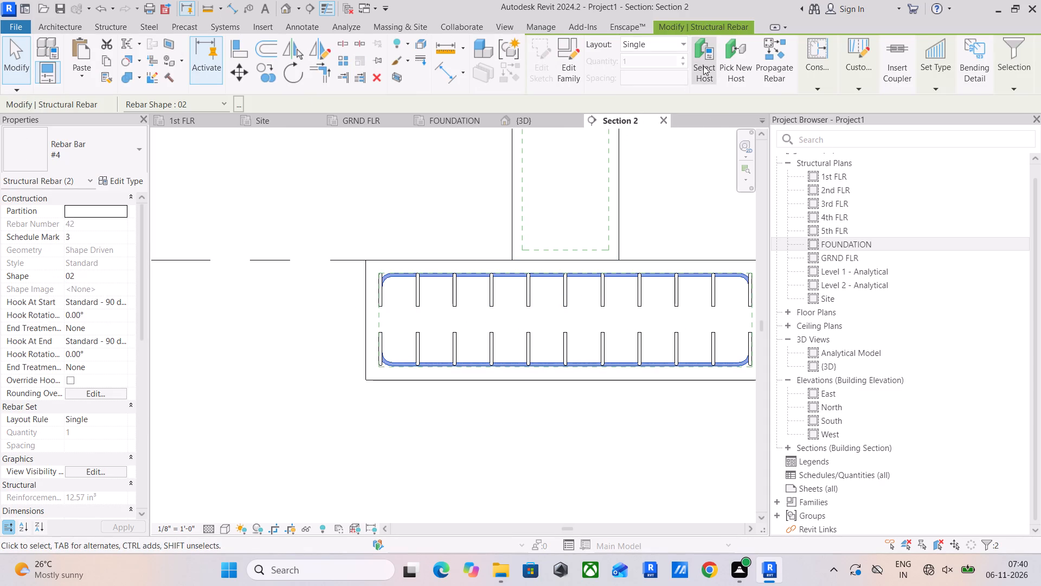
pyautogui.click(652, 45)
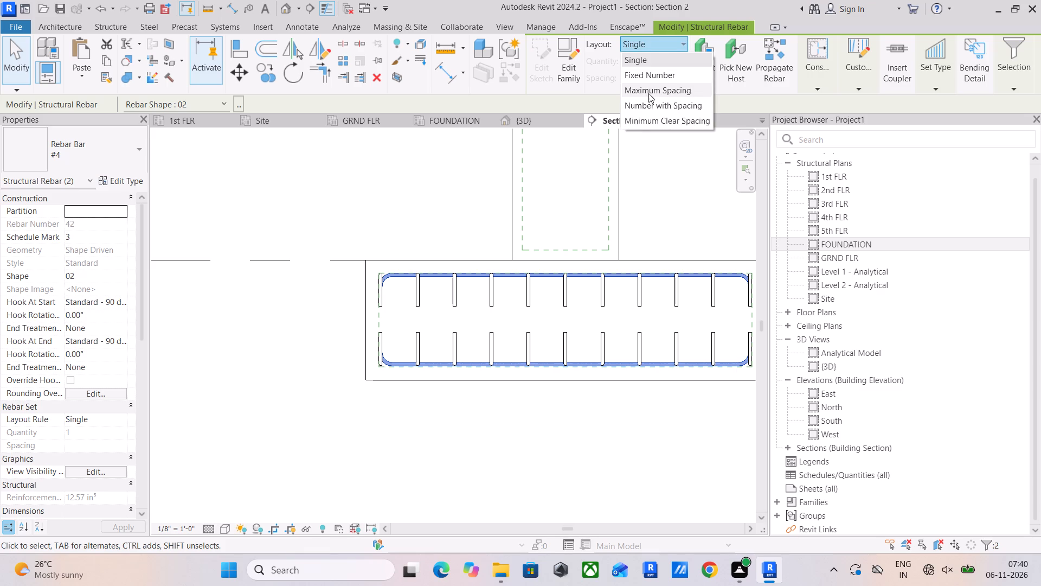
pyautogui.click(648, 93)
pyautogui.click(663, 77)
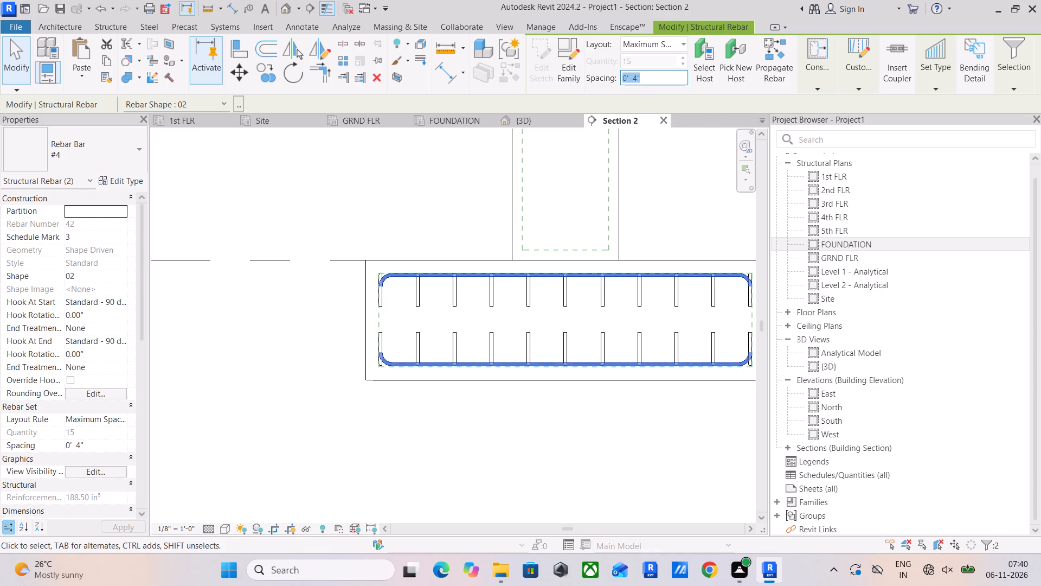
pyautogui.write('15')
pyautogui.write('0MM')
pyautogui.press('Return')
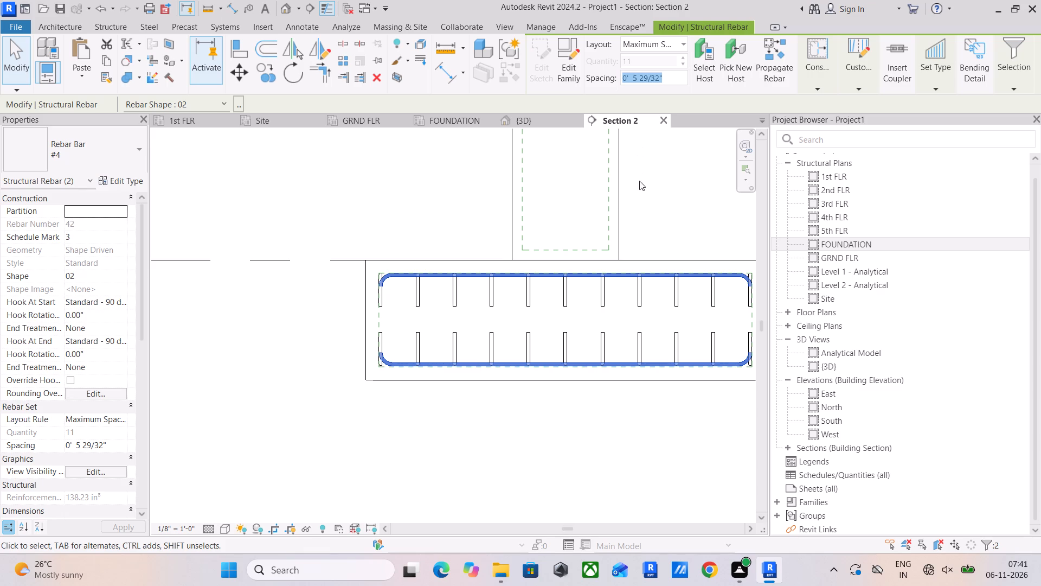
pyautogui.click(301, 170)
# Set all four of the footing's rebar sets to show unobscured in the {3D} view.
pyautogui.scroll(-8, 301, 170)
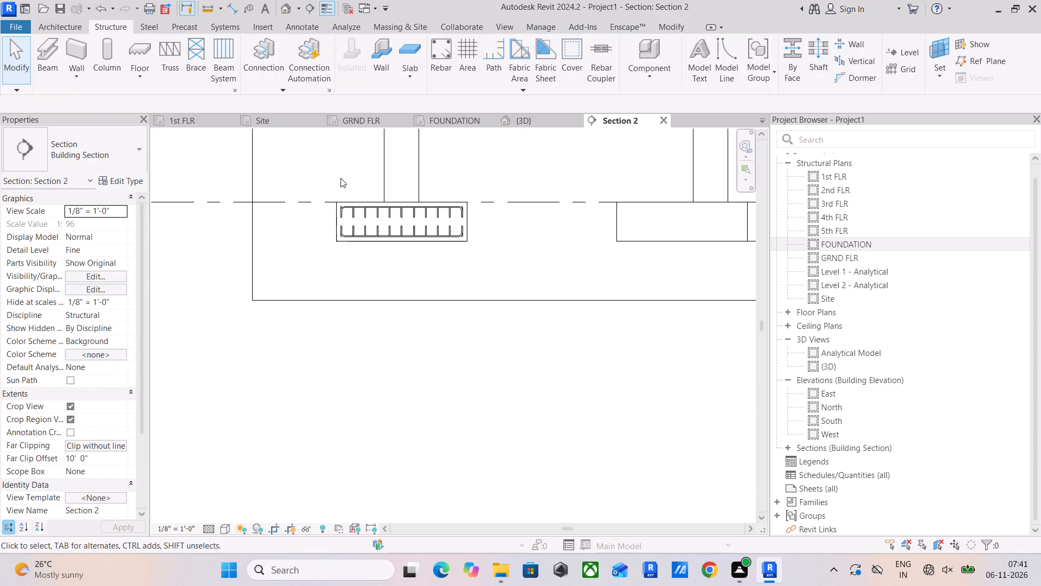
pyautogui.scroll(1, 453, 237)
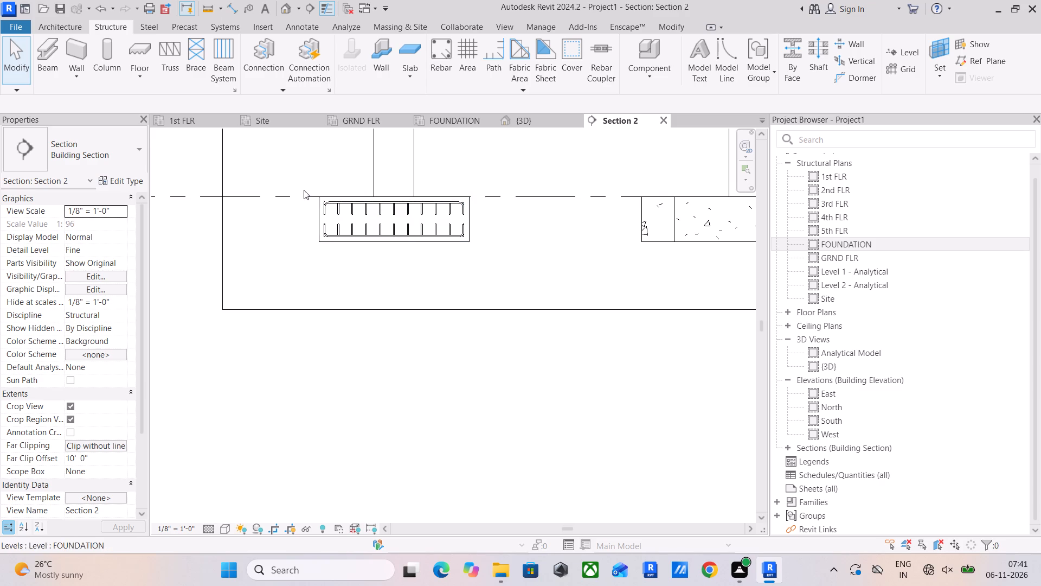
pyautogui.moveTo(295, 168); pyautogui.dragTo(441, 264)
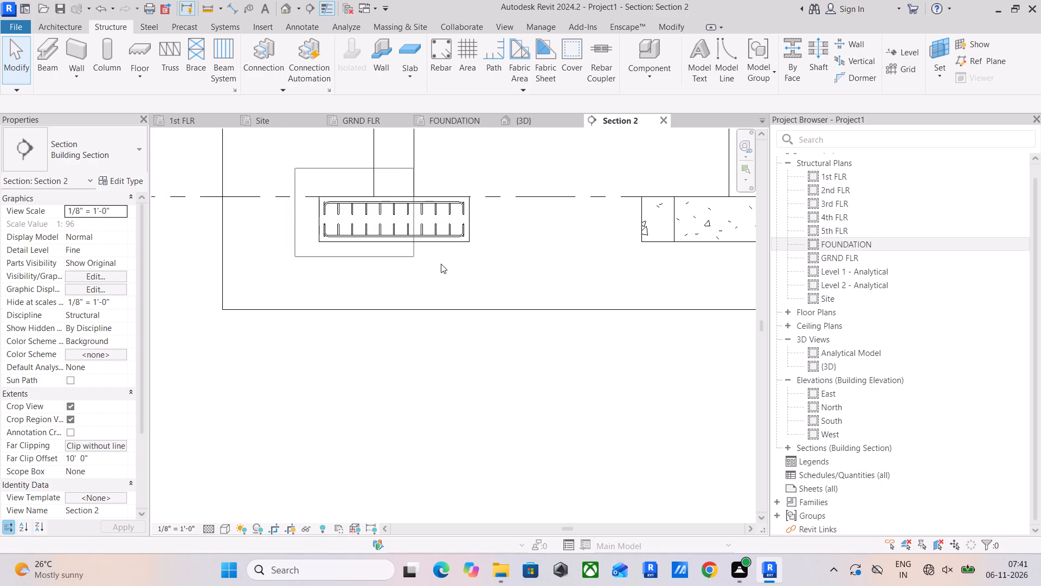
pyautogui.moveTo(441, 264); pyautogui.dragTo(467, 269)
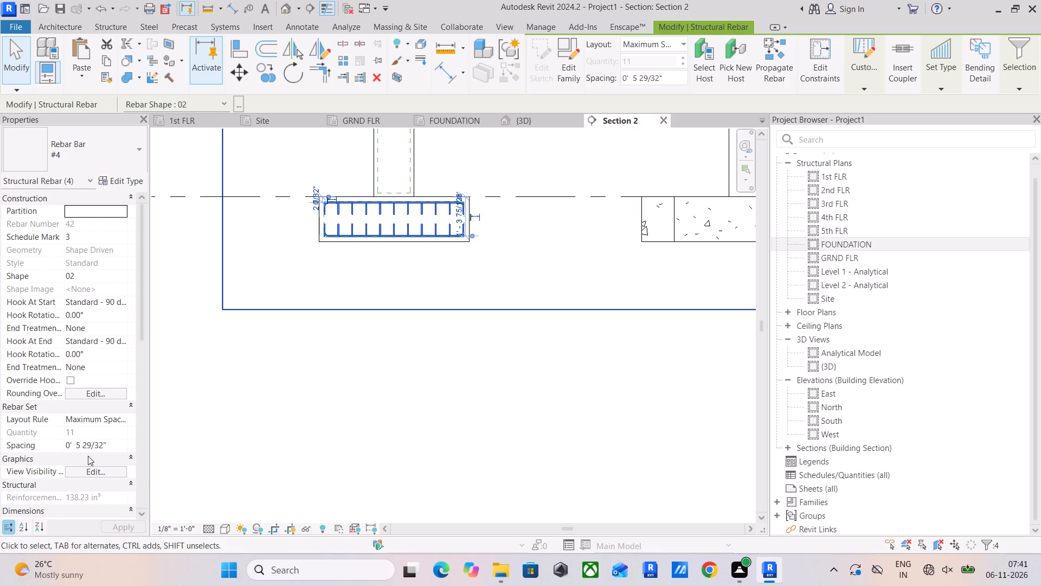
pyautogui.click(103, 473)
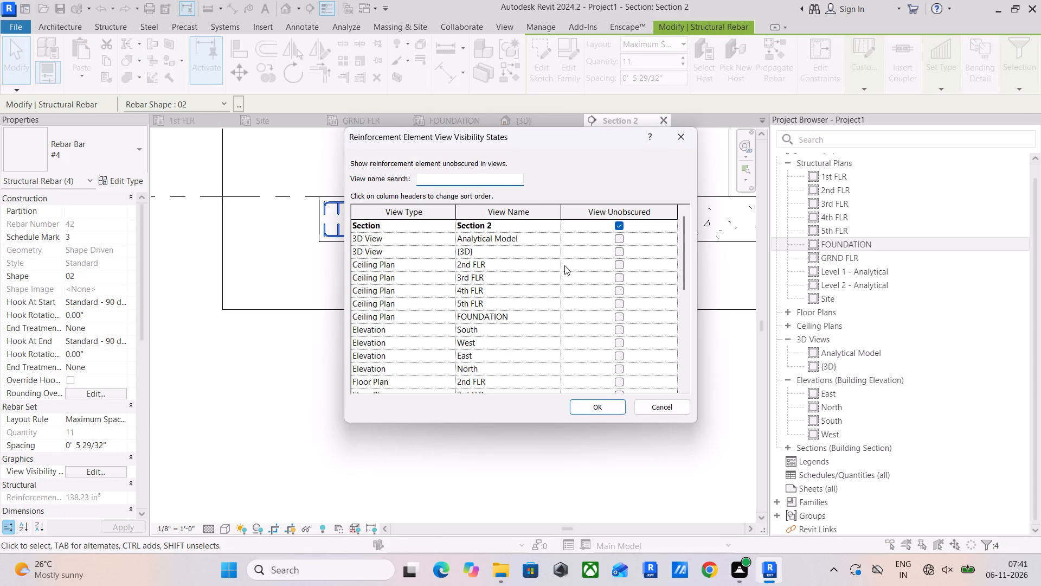
pyautogui.click(619, 250)
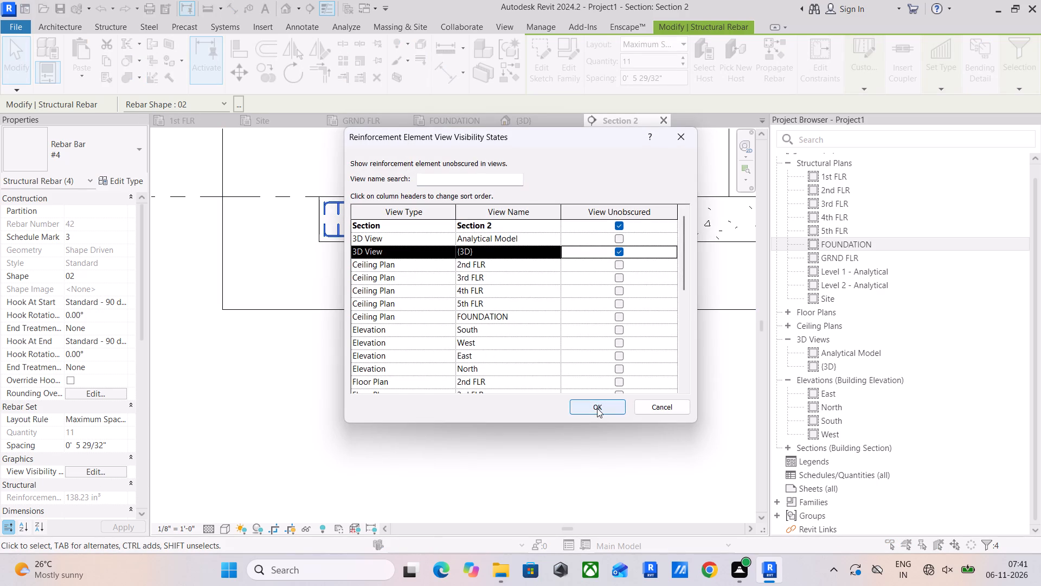
pyautogui.click(597, 408)
pyautogui.click(437, 407)
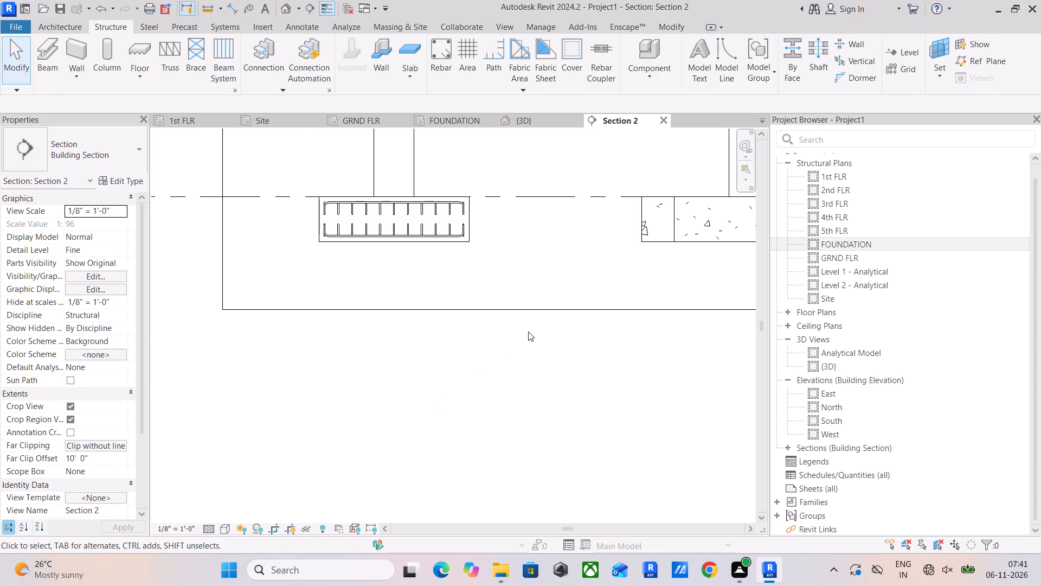
# Propagate the reinforced footing's rebar, aligned by host, to the four other footings shown along Section 2.
pyautogui.scroll(-2, 552, 293)
pyautogui.moveTo(554, 291); pyautogui.dragTo(528, 337, button='middle')
pyautogui.scroll(3, 477, 304)
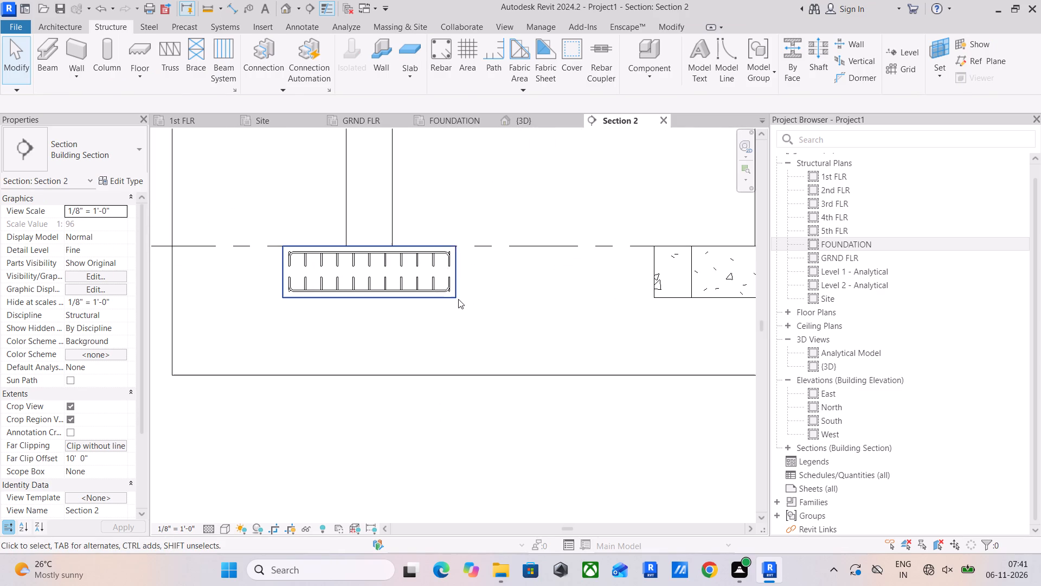
pyautogui.click(459, 297)
pyautogui.click(671, 57)
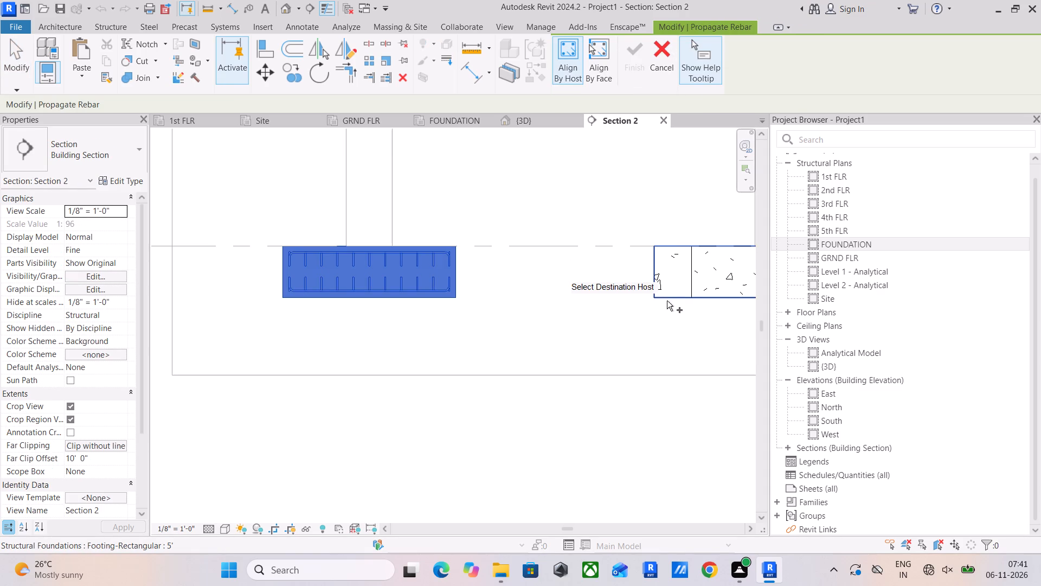
pyautogui.click(665, 300)
pyautogui.moveTo(673, 300); pyautogui.dragTo(460, 309, button='middle')
pyautogui.scroll(-2, 599, 296)
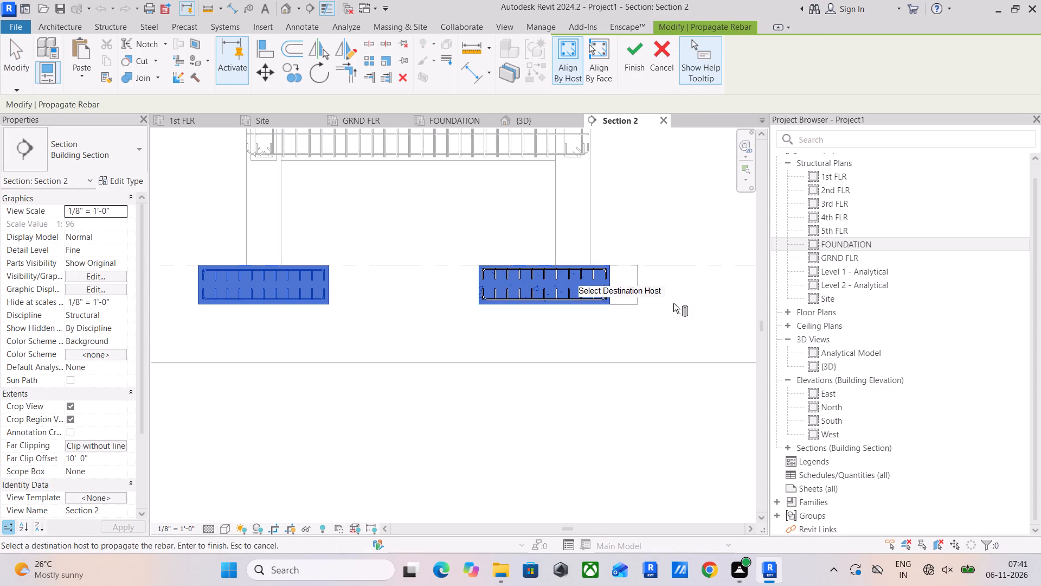
pyautogui.click(640, 303)
pyautogui.moveTo(673, 305); pyautogui.dragTo(457, 311, button='middle')
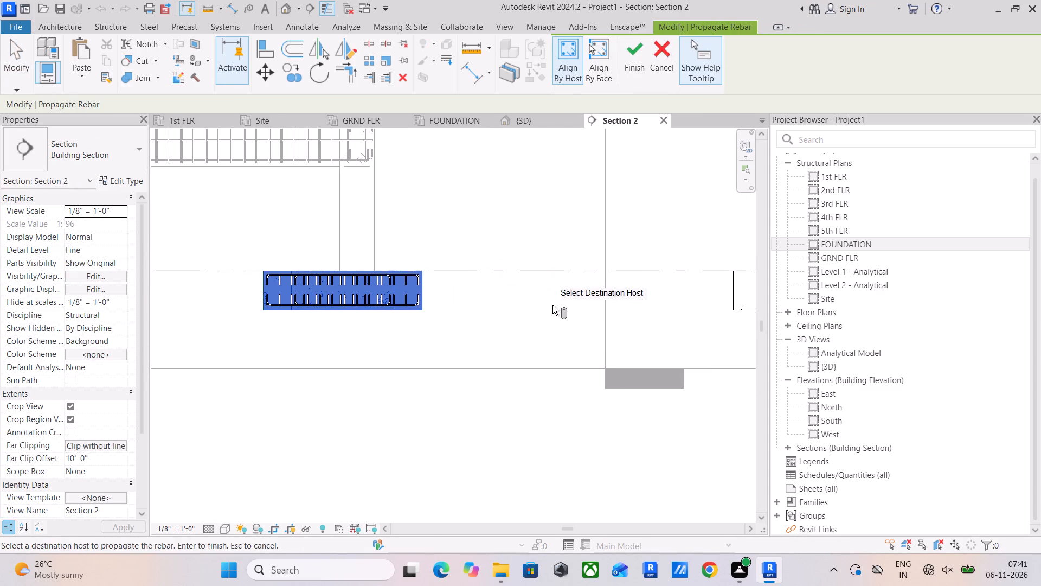
pyautogui.moveTo(552, 307); pyautogui.dragTo(452, 273, button='middle')
pyautogui.click(631, 273)
pyautogui.scroll(-3, 629, 273)
pyautogui.moveTo(642, 282); pyautogui.dragTo(504, 308, button='middle')
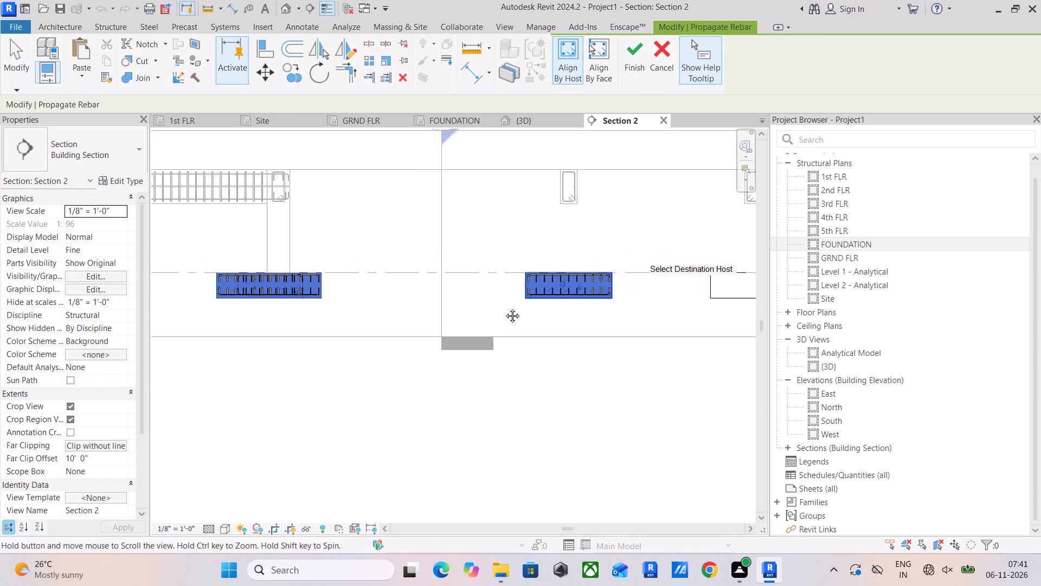
pyautogui.moveTo(504, 308); pyautogui.dragTo(497, 309, button='middle')
pyautogui.click(676, 302)
pyautogui.moveTo(675, 303); pyautogui.dragTo(364, 324, button='middle')
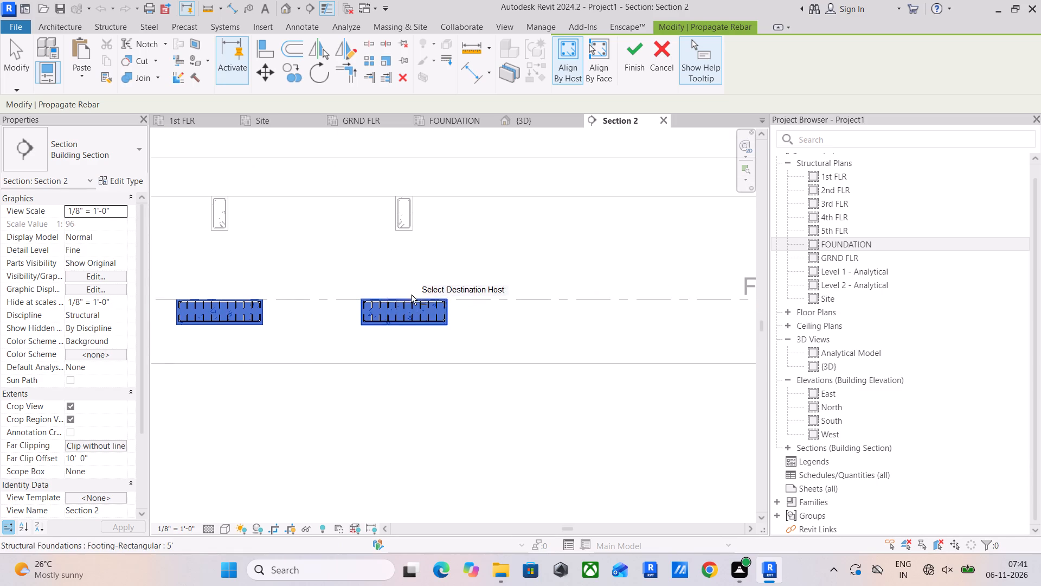
pyautogui.moveTo(454, 308); pyautogui.dragTo(414, 319, button='middle')
pyautogui.click(633, 42)
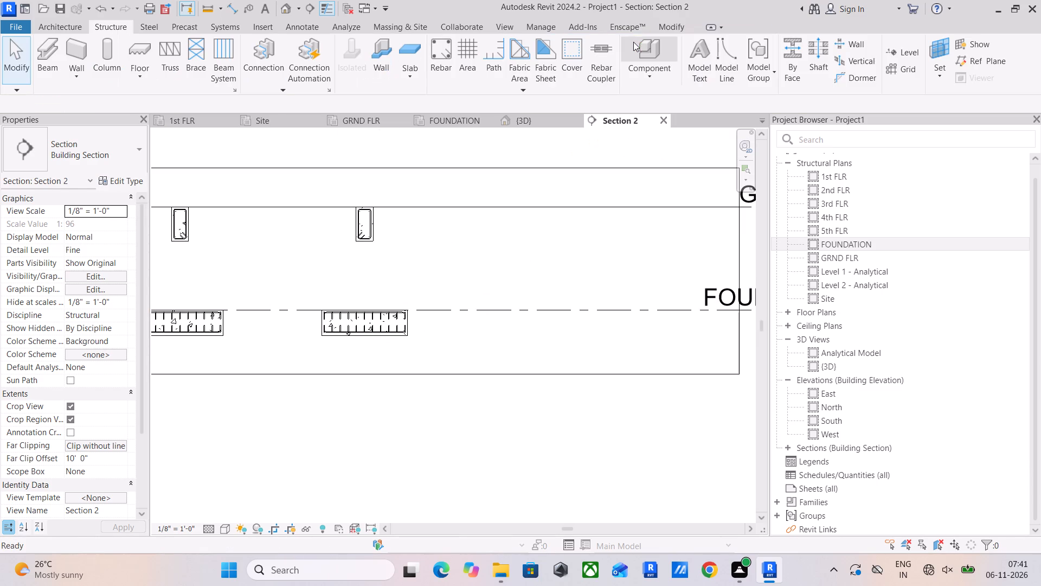
# Examine the propagated footing reinforcement along the full length of Section 2.
pyautogui.scroll(-1, 403, 285)
pyautogui.scroll(4, 290, 321)
pyautogui.scroll(-7, 266, 311)
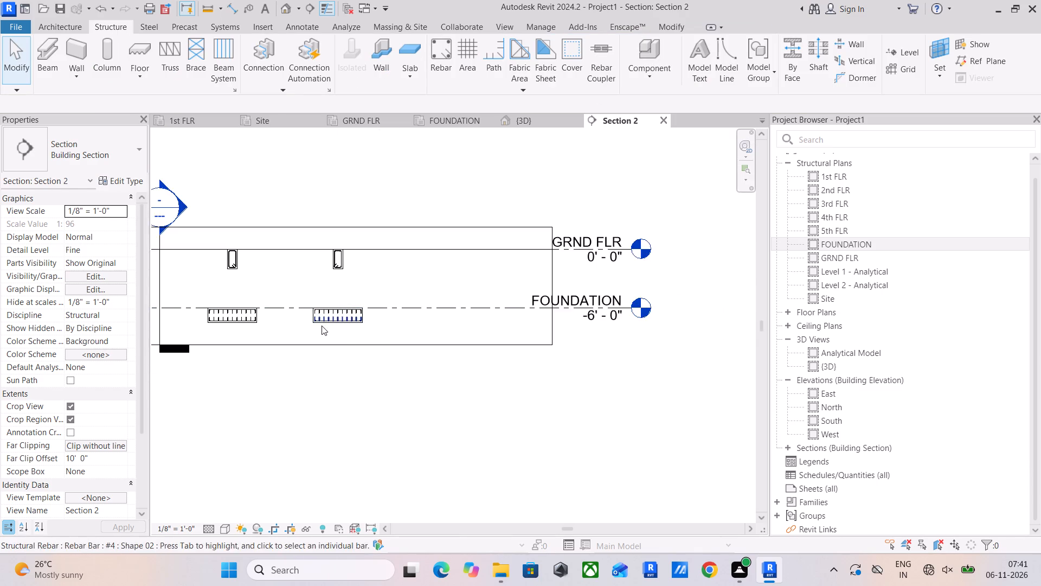
pyautogui.moveTo(322, 326); pyautogui.dragTo(535, 330, button='middle')
pyautogui.scroll(1, 538, 330)
pyautogui.scroll(-3, 385, 335)
pyautogui.keyDown('shift'); pyautogui.moveTo(387, 332); pyautogui.dragTo(395, 337, button='middle'); pyautogui.keyUp('shift')
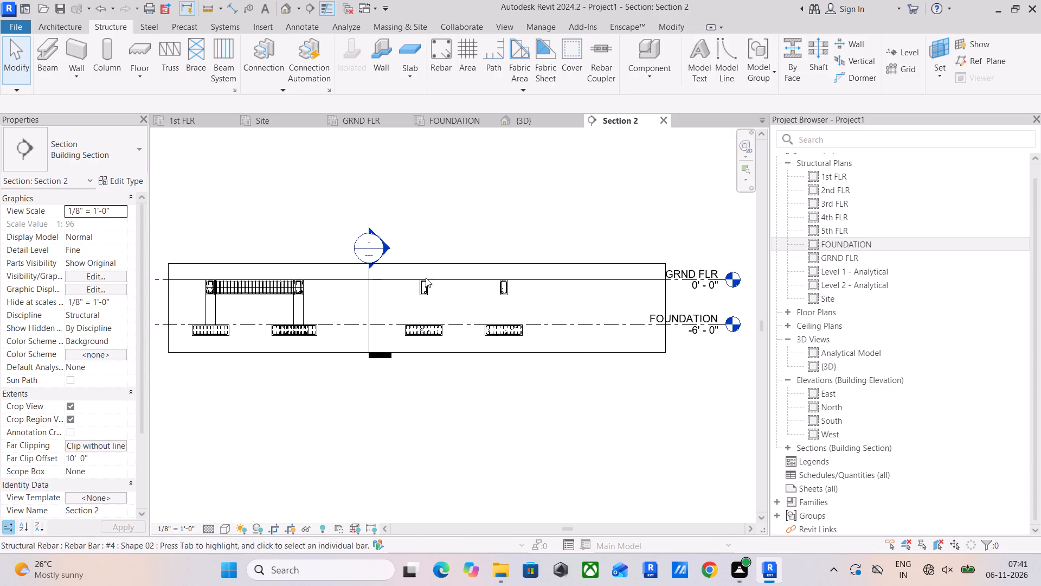
# In the {3D} view, propagate the nearest reinforced corner footing's rebar to the six unreinforced footings along the front side of the frame.
pyautogui.click(516, 121)
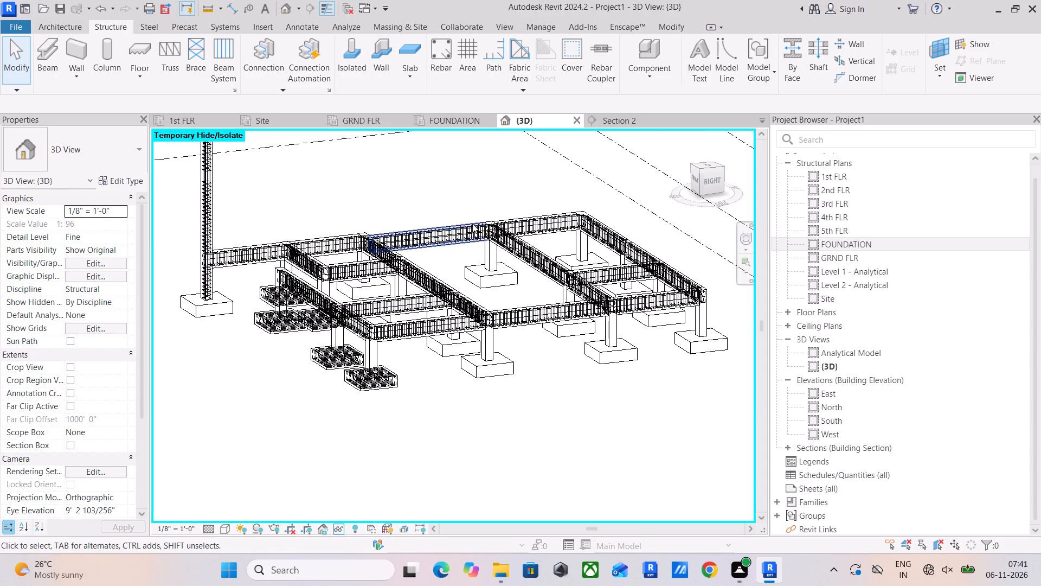
pyautogui.scroll(5, 371, 407)
pyautogui.scroll(5, 438, 380)
pyautogui.click(414, 332)
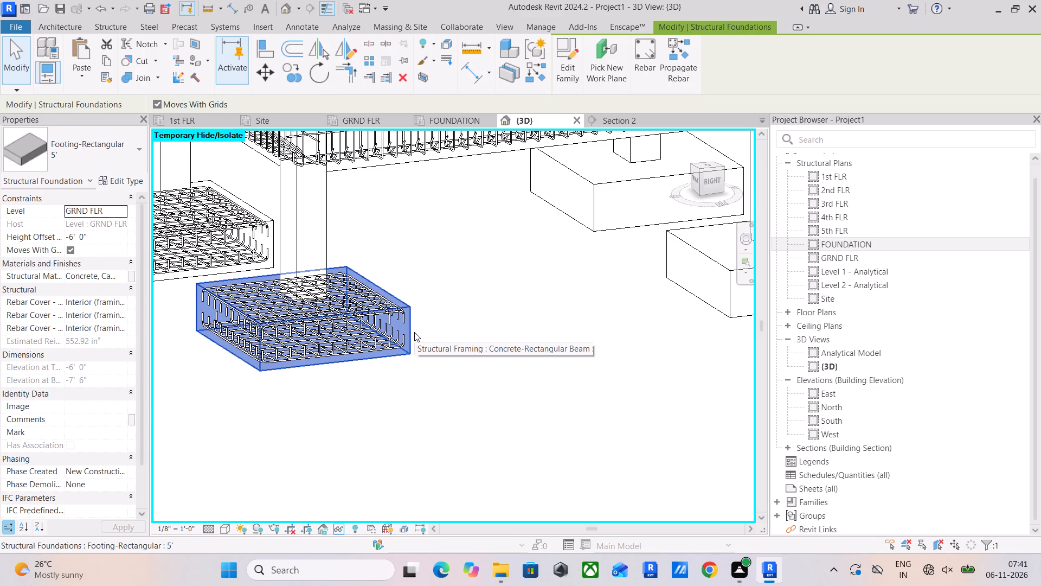
pyautogui.click(674, 58)
pyautogui.click(600, 190)
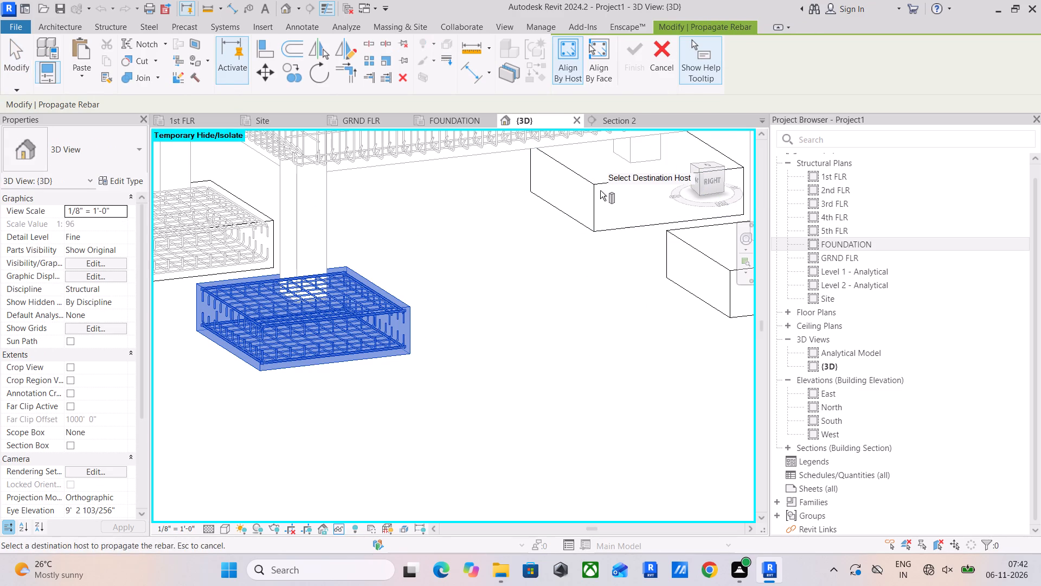
pyautogui.click(599, 187)
pyautogui.moveTo(618, 254); pyautogui.dragTo(467, 288, button='middle')
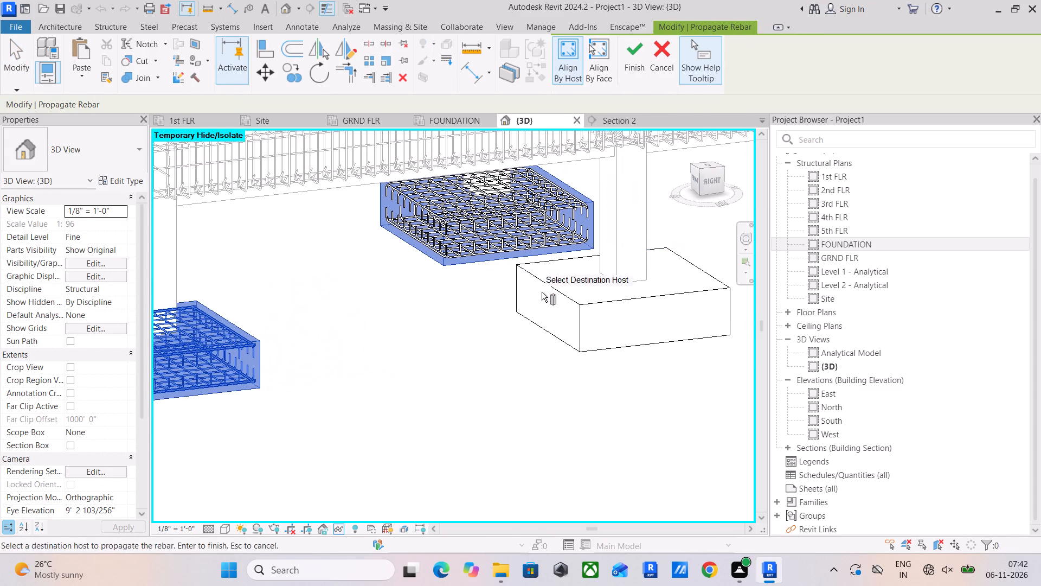
pyautogui.click(566, 298)
pyautogui.scroll(-4, 590, 304)
pyautogui.moveTo(600, 307); pyautogui.dragTo(504, 339, button='middle')
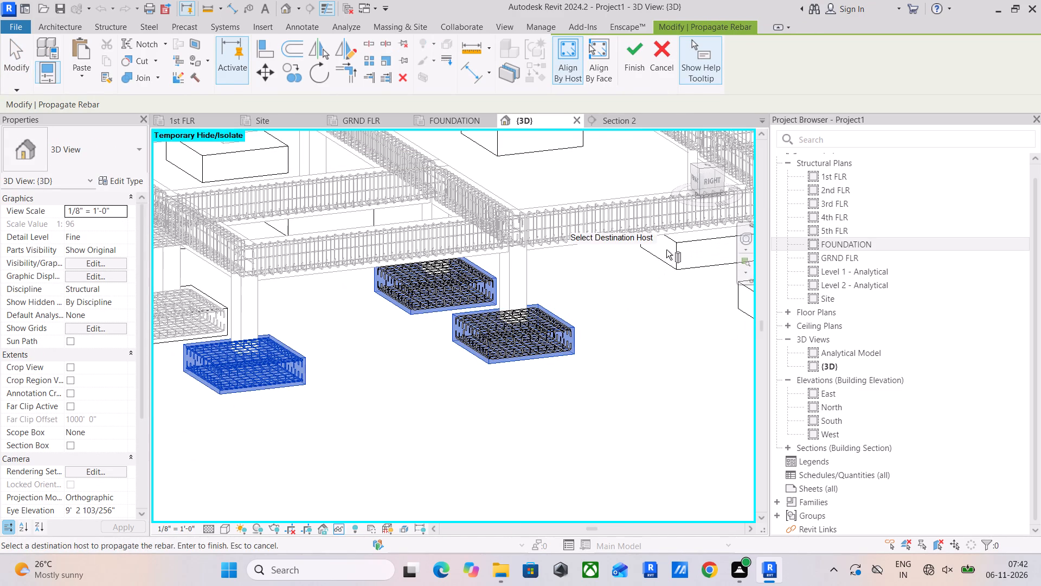
pyautogui.click(675, 254)
pyautogui.moveTo(658, 285); pyautogui.dragTo(442, 295, button='middle')
pyautogui.click(558, 330)
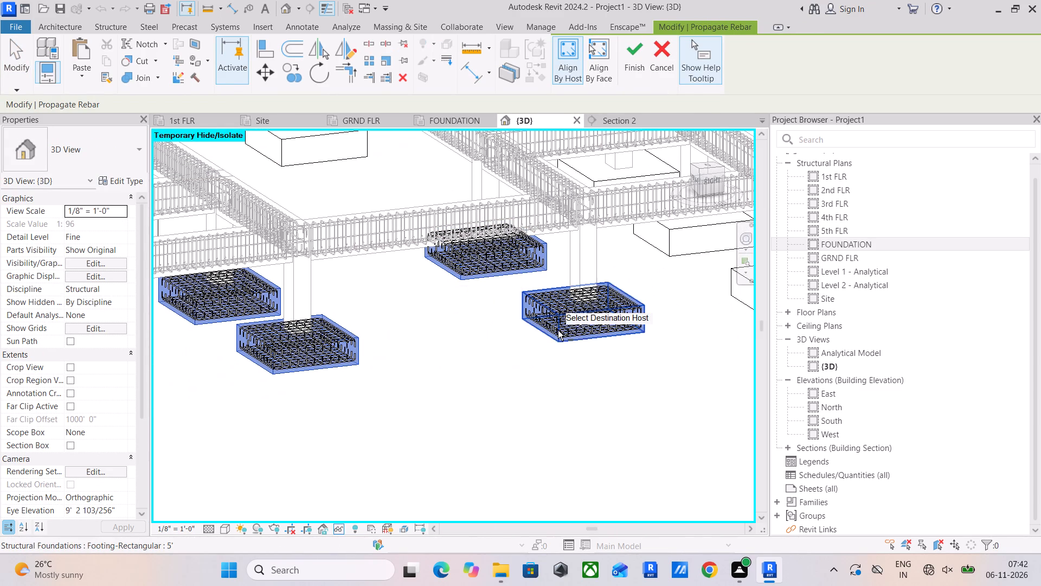
pyautogui.moveTo(601, 331); pyautogui.dragTo(444, 339, button='middle')
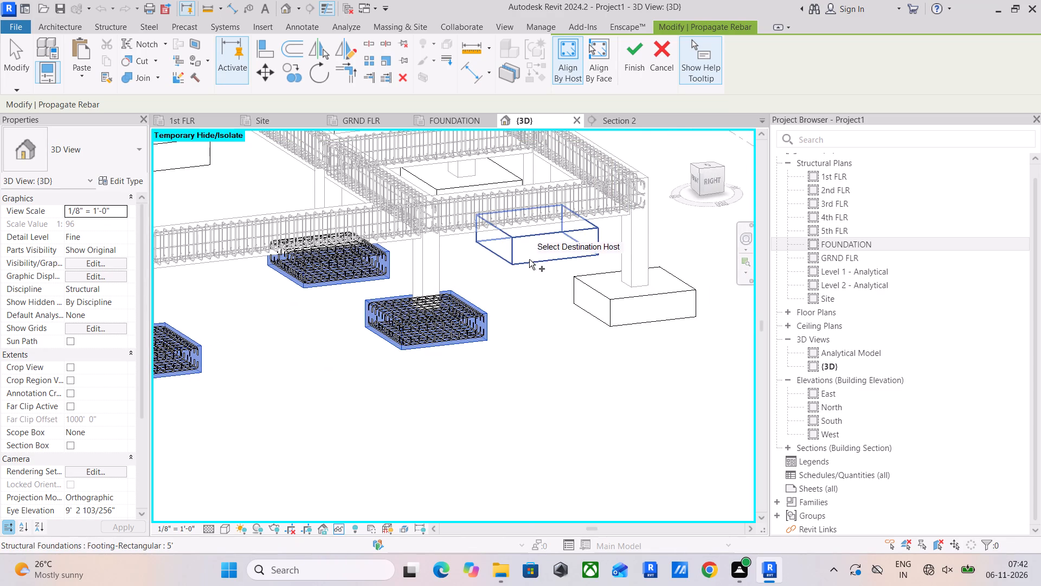
pyautogui.click(529, 260)
pyautogui.click(610, 302)
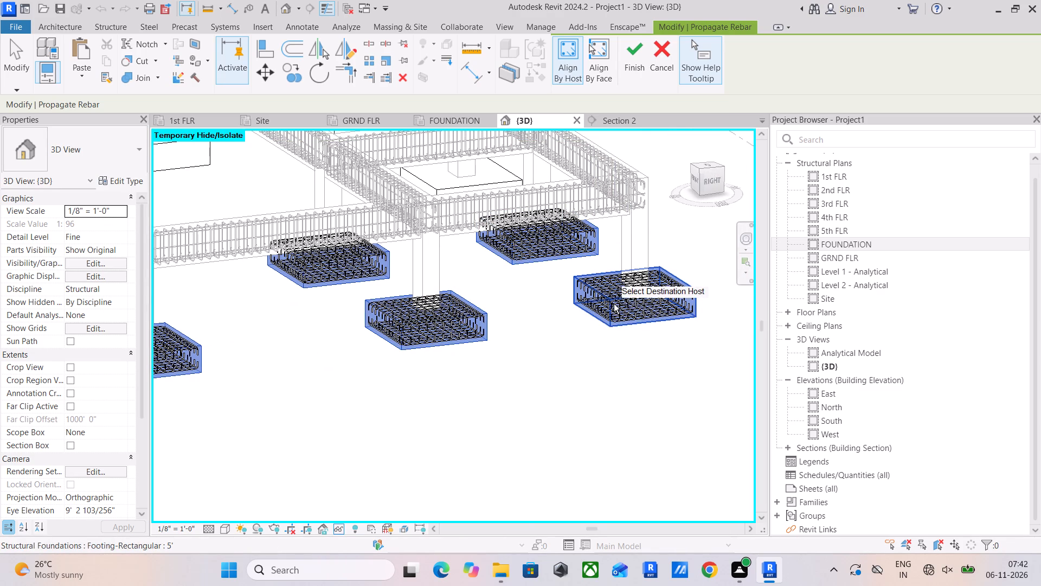
# Extend the rebar propagation to four more unreinforced footings in the interior and back part of the frame.
pyautogui.scroll(-6, 642, 304)
pyautogui.scroll(3, 320, 241)
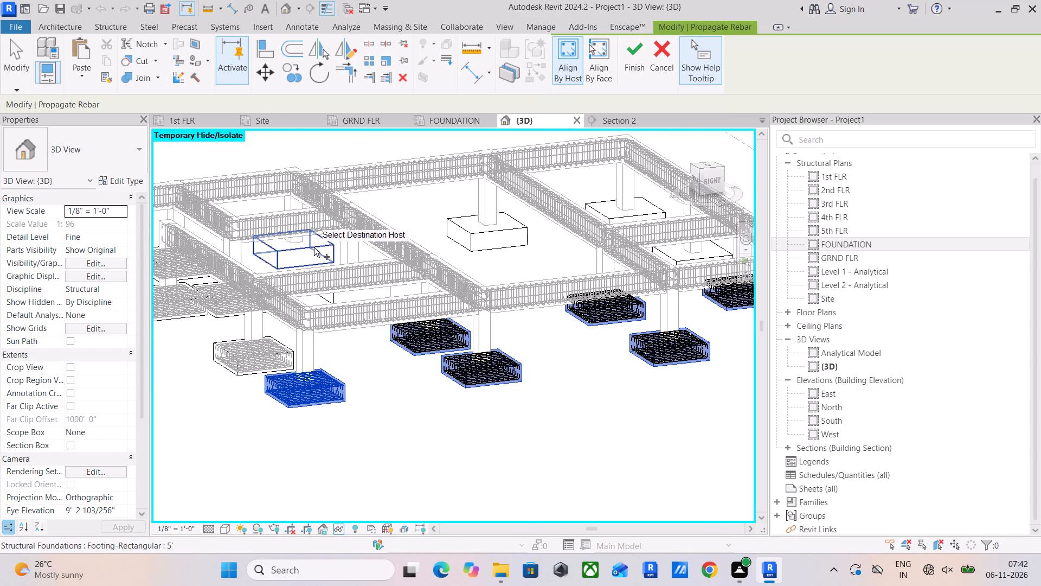
pyautogui.click(314, 247)
pyautogui.click(487, 235)
pyautogui.moveTo(492, 245); pyautogui.dragTo(399, 290, button='middle')
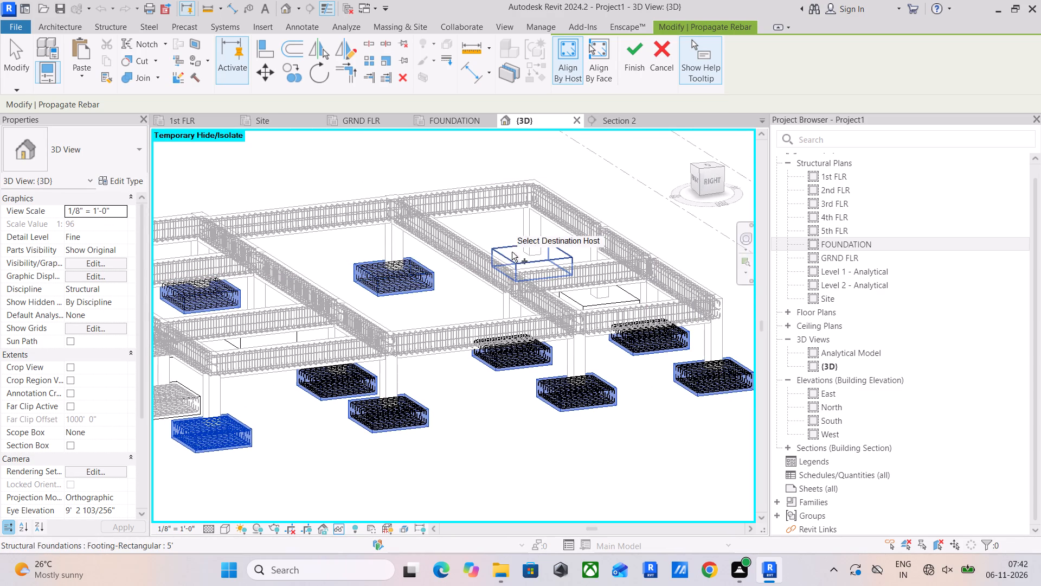
pyautogui.click(518, 252)
pyautogui.scroll(6, 516, 253)
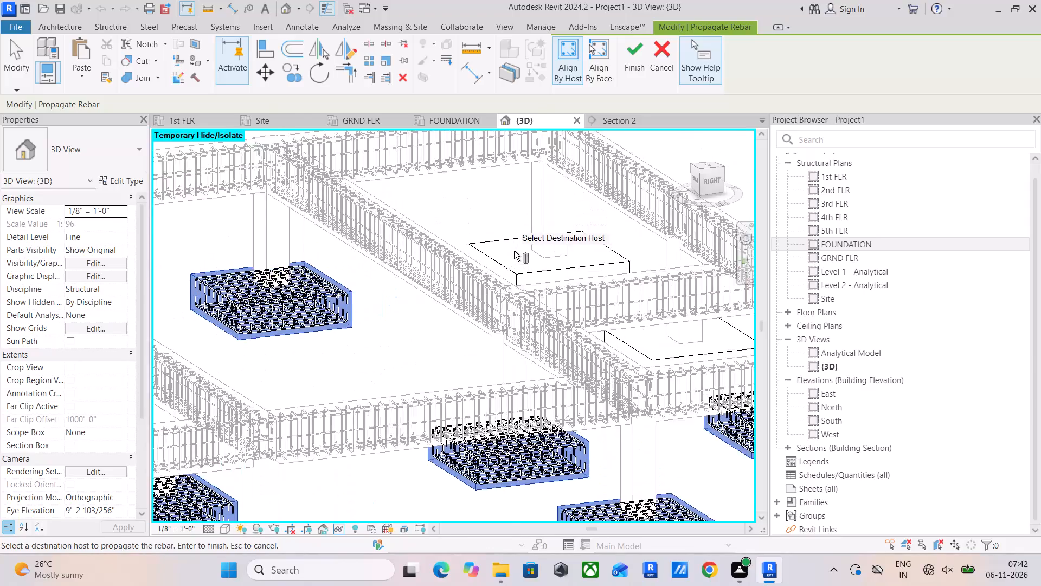
pyautogui.scroll(6, 514, 251)
pyautogui.click(480, 282)
pyautogui.scroll(-5, 483, 281)
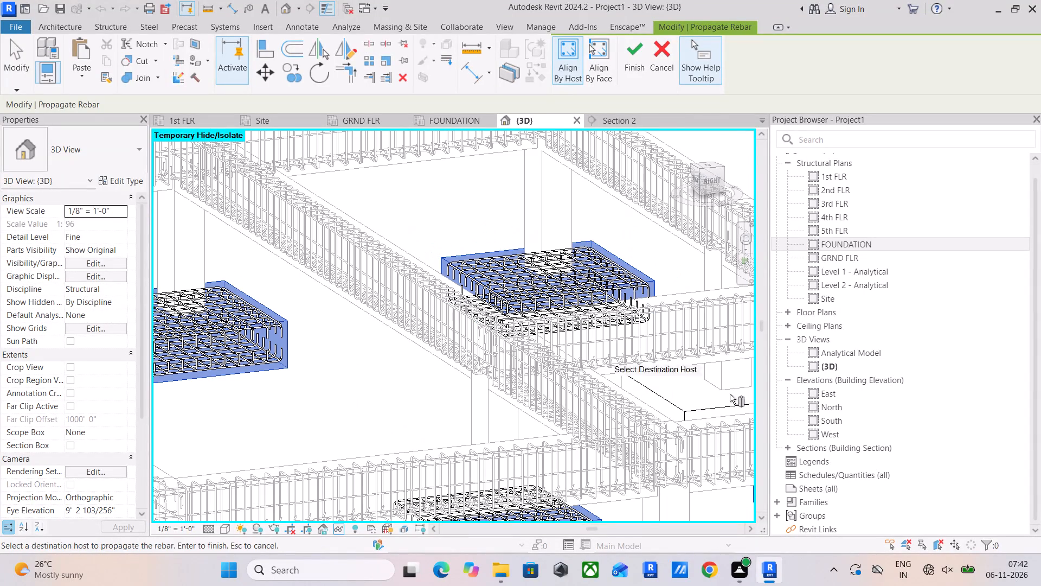
pyautogui.click(674, 399)
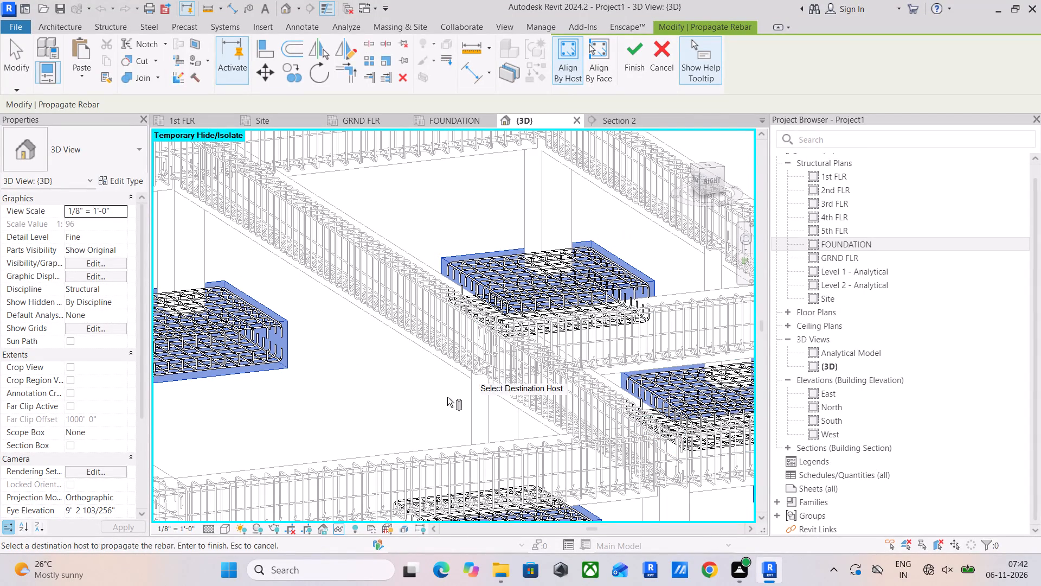
# Add the remaining unreinforced interior footing and the footing under the tall reinforced column, and finish the propagation aligned by host.
pyautogui.scroll(-4, 350, 385)
pyautogui.moveTo(319, 406); pyautogui.dragTo(573, 369, button='middle')
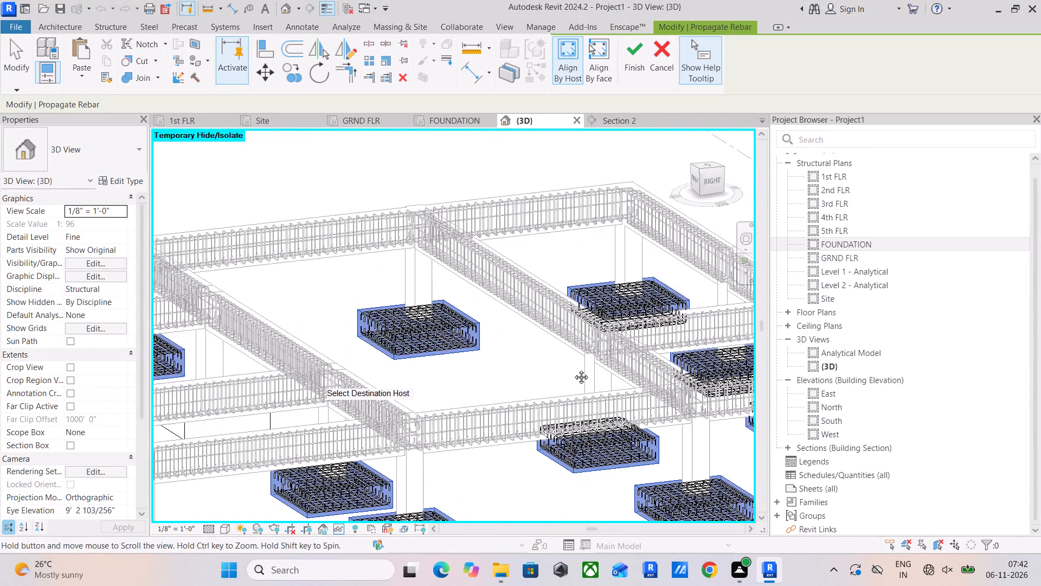
pyautogui.moveTo(573, 369); pyautogui.dragTo(587, 369, button='middle')
pyautogui.moveTo(351, 396); pyautogui.dragTo(457, 370, button='middle')
pyautogui.scroll(4, 406, 380)
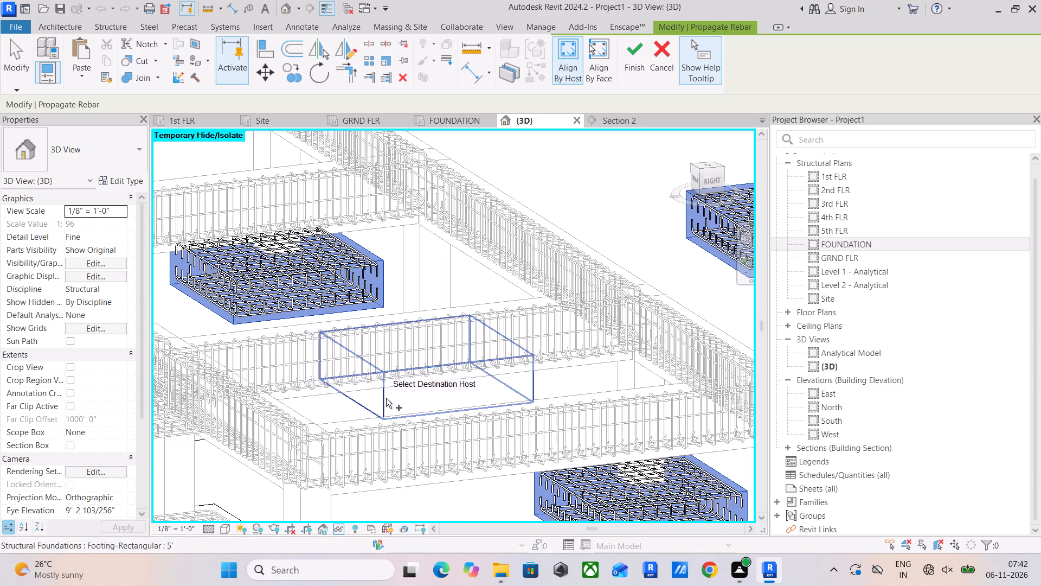
pyautogui.click(386, 398)
pyautogui.scroll(-5, 375, 384)
pyautogui.moveTo(469, 380); pyautogui.dragTo(660, 360, button='middle')
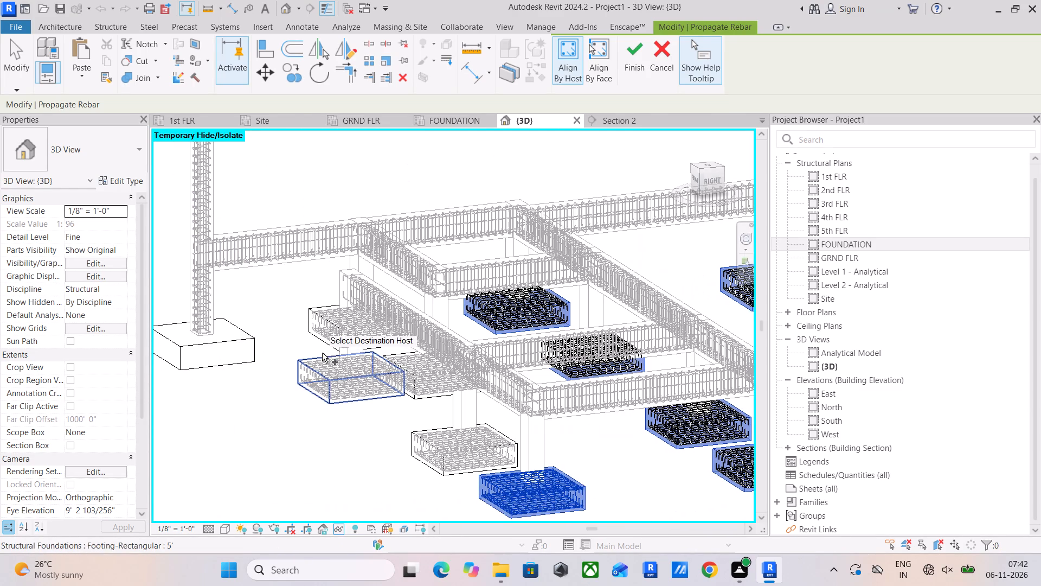
pyautogui.scroll(4, 328, 347)
pyautogui.click(194, 343)
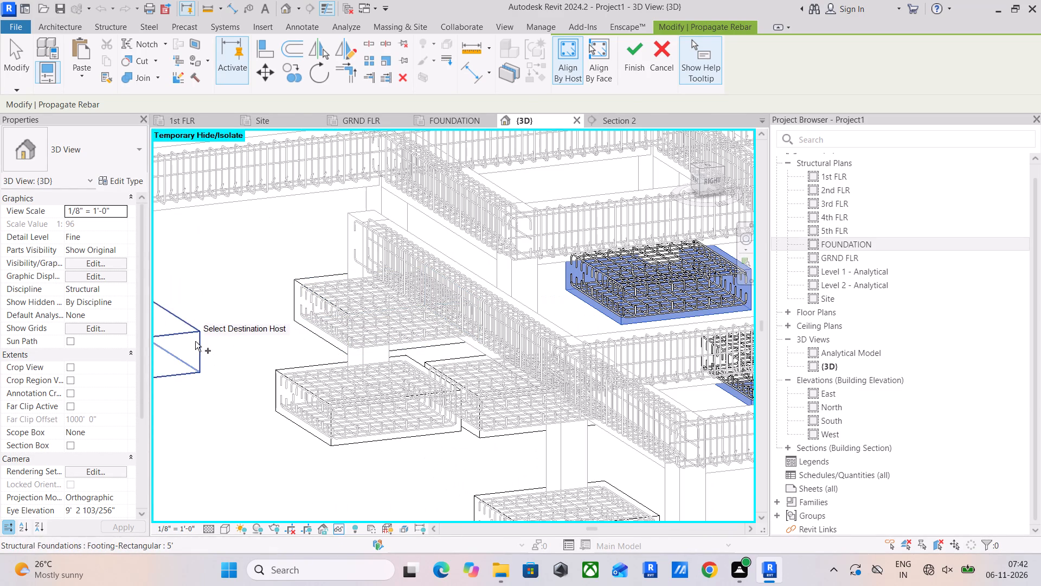
pyautogui.click(196, 340)
pyautogui.scroll(-9, 200, 332)
pyautogui.moveTo(203, 330); pyautogui.dragTo(346, 331, button='middle')
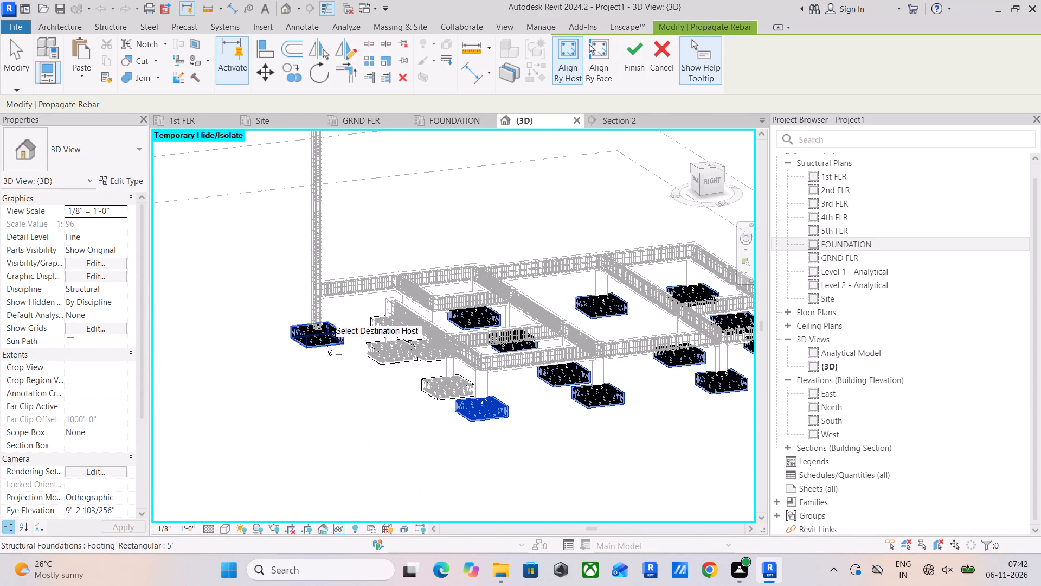
pyautogui.keyDown('shift'); pyautogui.moveTo(320, 354); pyautogui.dragTo(556, 410, button='middle'); pyautogui.keyUp('shift')
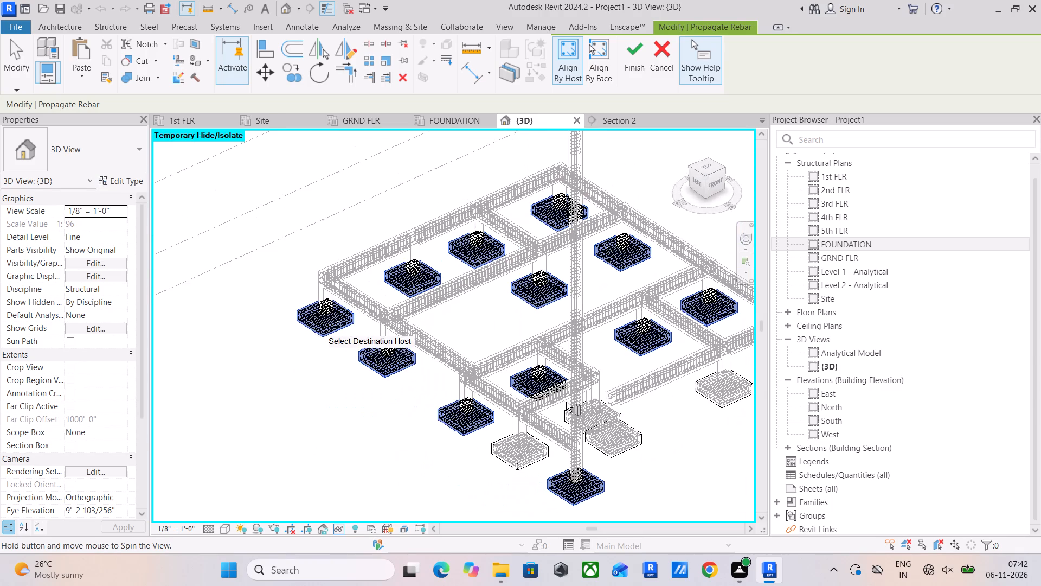
pyautogui.click(640, 52)
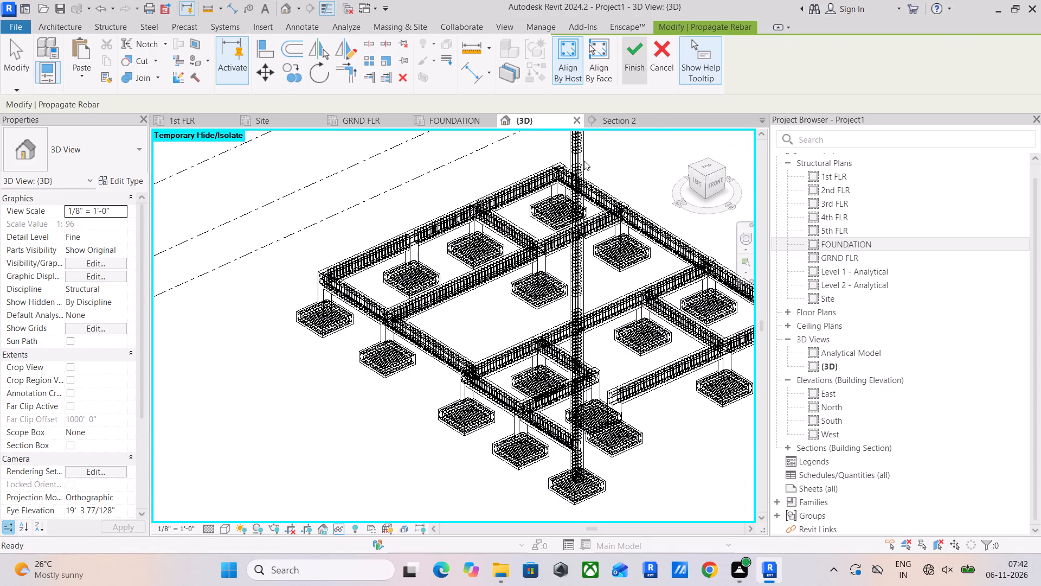
pyautogui.press('Escape')
pyautogui.press('Escape')
pyautogui.press('Escape')
pyautogui.press('Escape')
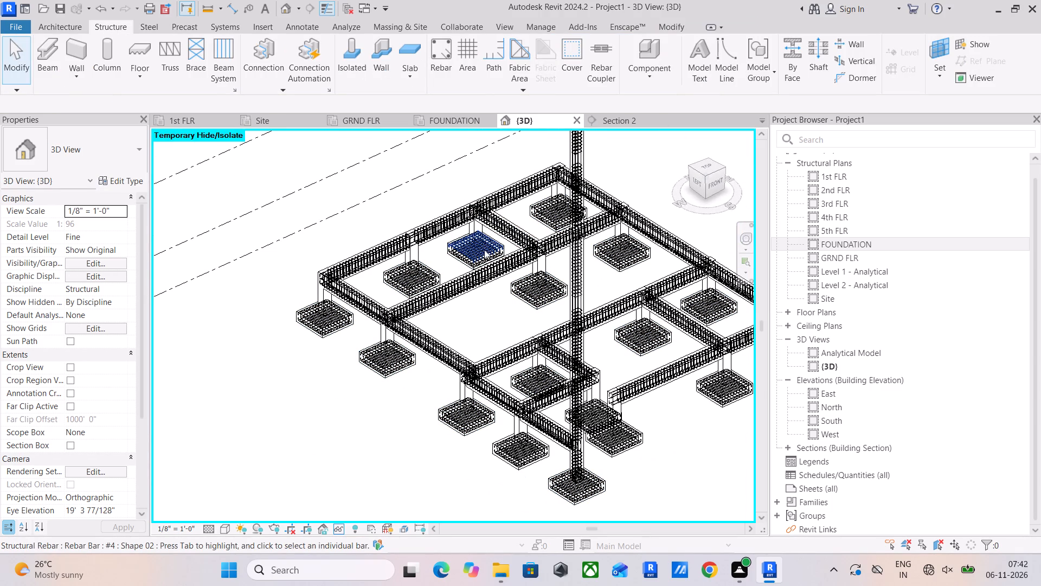
# Examine the reinforced footings around the frame from the front and from low side angles.
pyautogui.moveTo(484, 333); pyautogui.dragTo(453, 228, button='middle')
pyautogui.moveTo(497, 311); pyautogui.dragTo(492, 260, button='middle')
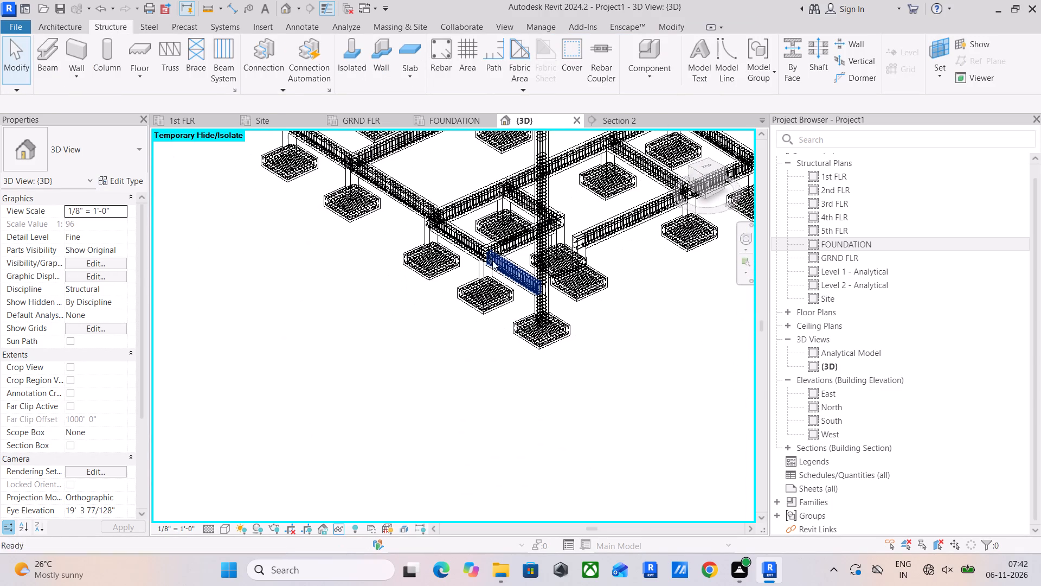
pyautogui.keyDown('shift'); pyautogui.moveTo(515, 271); pyautogui.dragTo(402, 216, button='middle'); pyautogui.keyUp('shift')
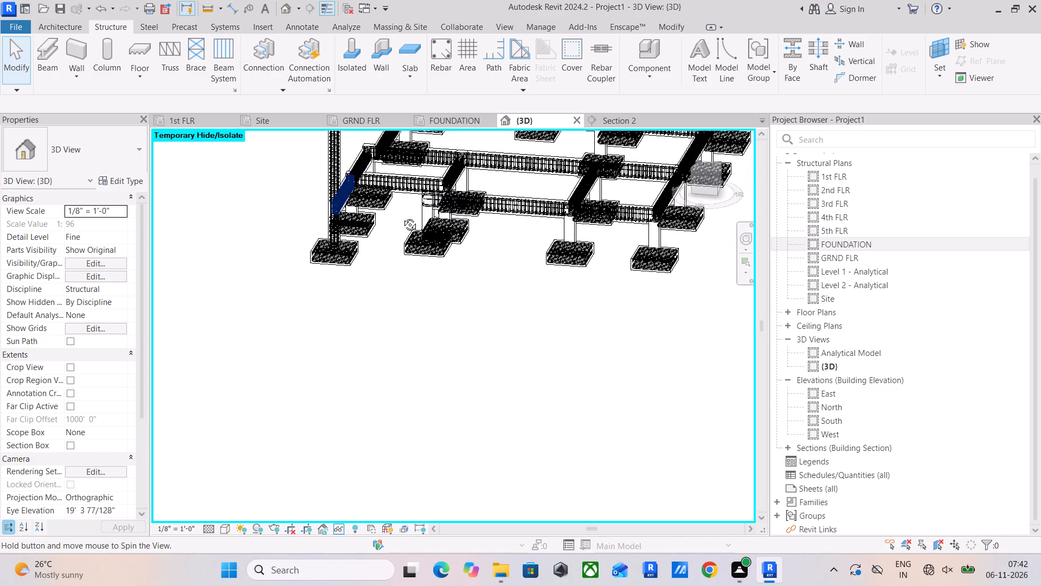
pyautogui.keyDown('shift'); pyautogui.moveTo(402, 216); pyautogui.dragTo(427, 206, button='middle'); pyautogui.keyUp('shift')
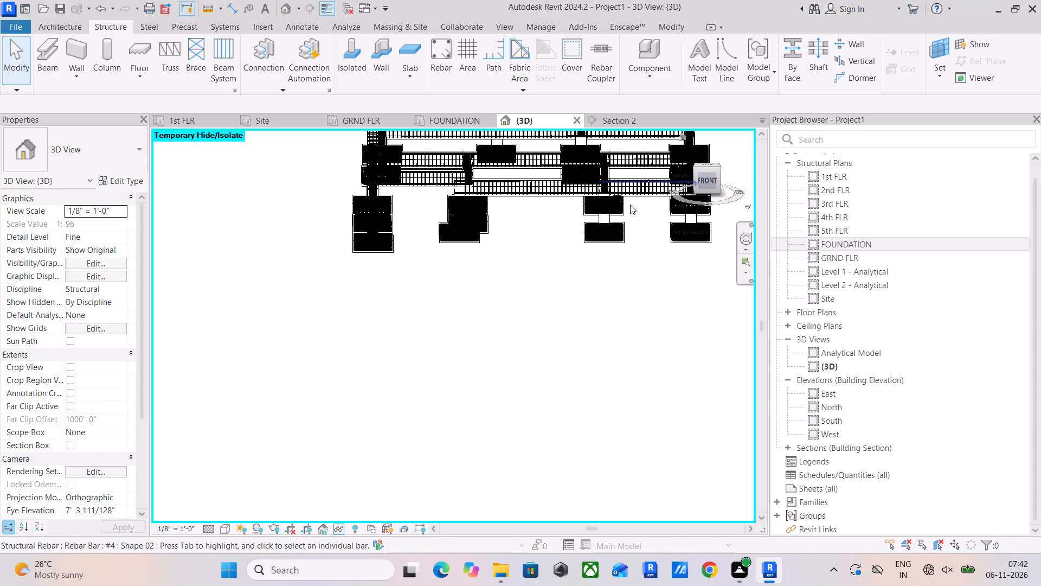
pyautogui.scroll(5, 502, 207)
pyautogui.moveTo(516, 227); pyautogui.dragTo(439, 225, button='middle')
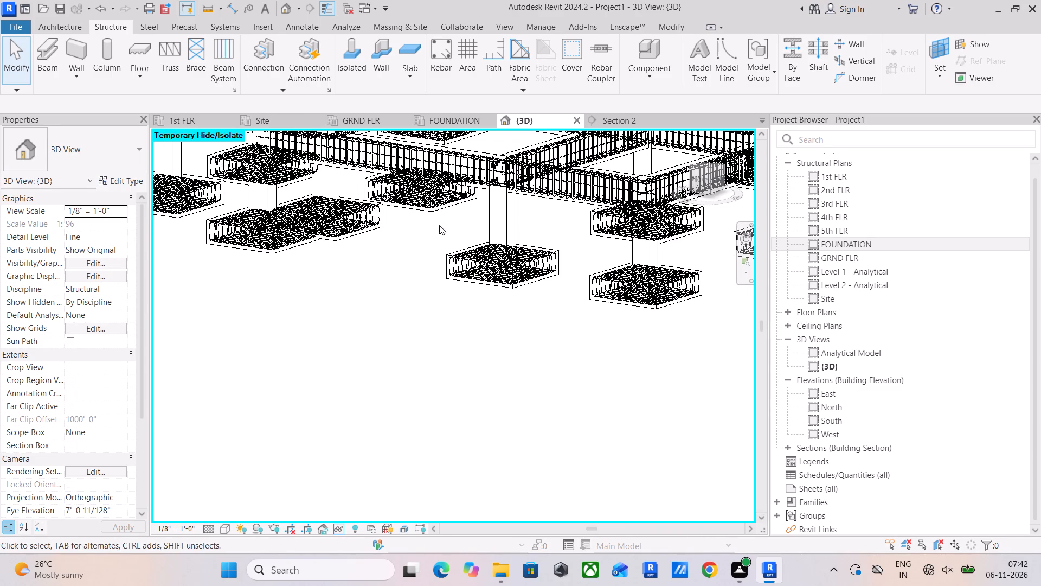
pyautogui.click(503, 214)
pyautogui.click(356, 310)
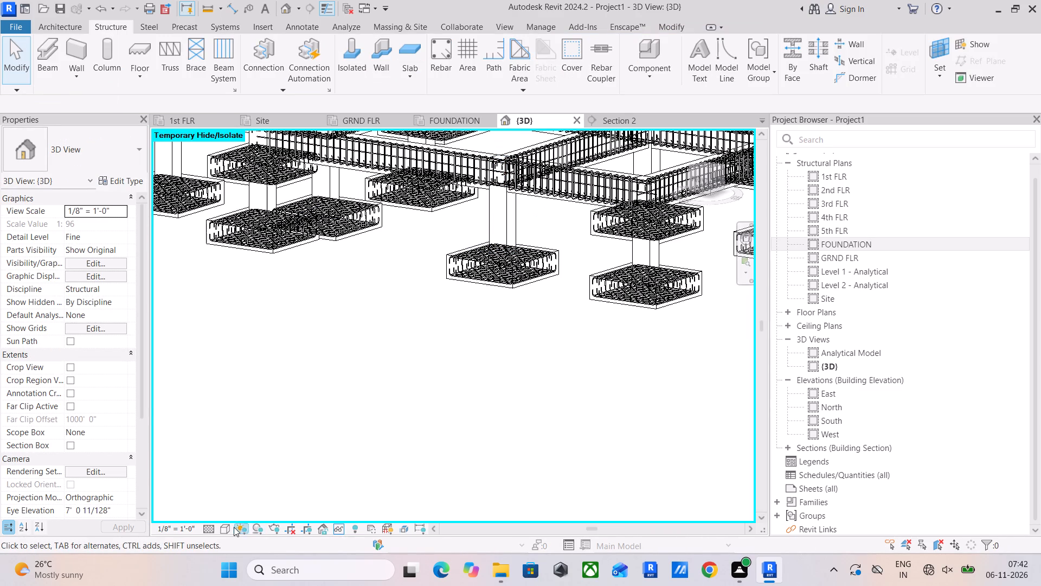
# Set the {3D} view's visual style to Shaded.
pyautogui.click(228, 527)
pyautogui.click(258, 467)
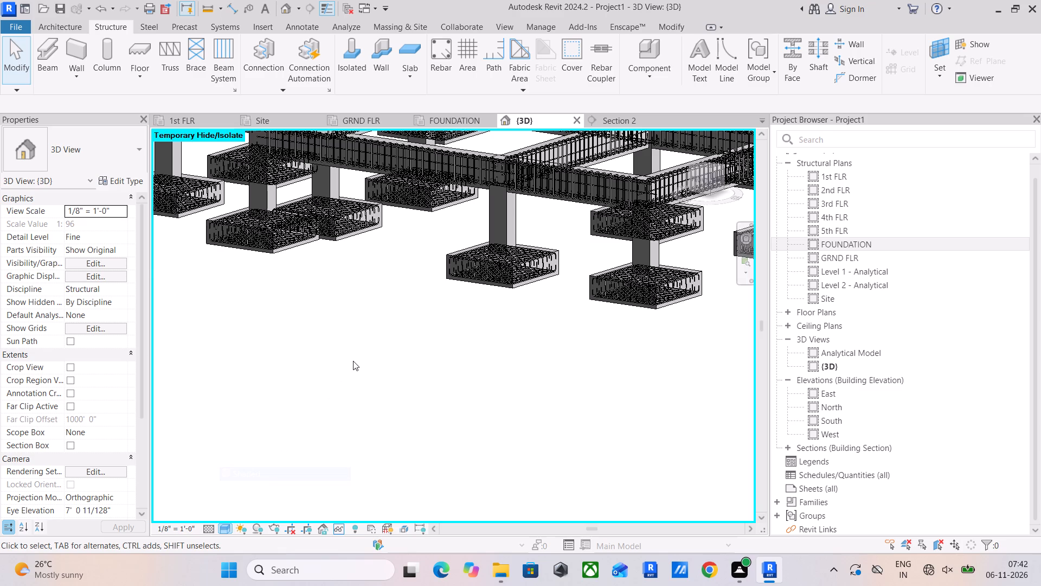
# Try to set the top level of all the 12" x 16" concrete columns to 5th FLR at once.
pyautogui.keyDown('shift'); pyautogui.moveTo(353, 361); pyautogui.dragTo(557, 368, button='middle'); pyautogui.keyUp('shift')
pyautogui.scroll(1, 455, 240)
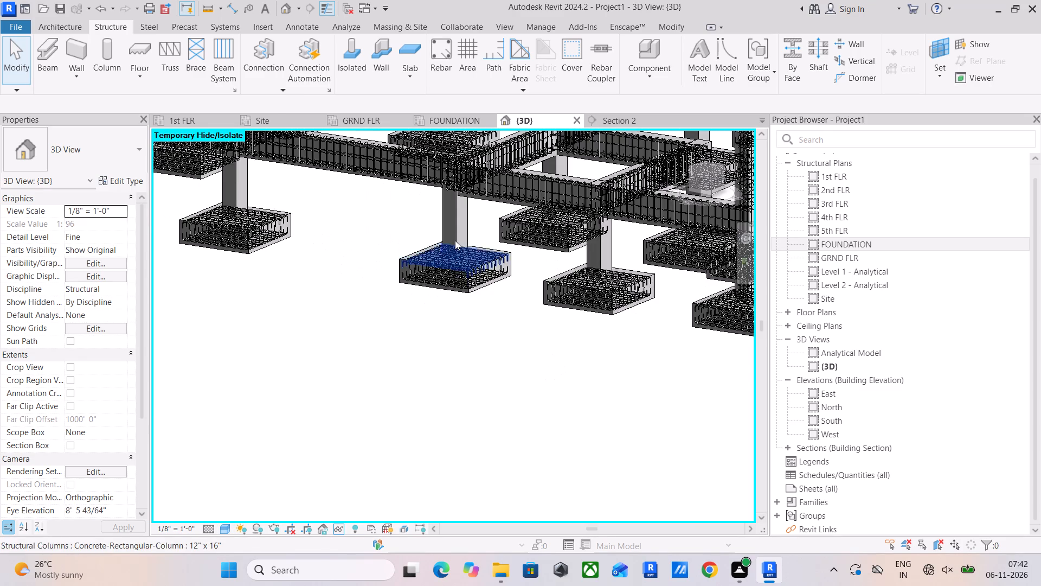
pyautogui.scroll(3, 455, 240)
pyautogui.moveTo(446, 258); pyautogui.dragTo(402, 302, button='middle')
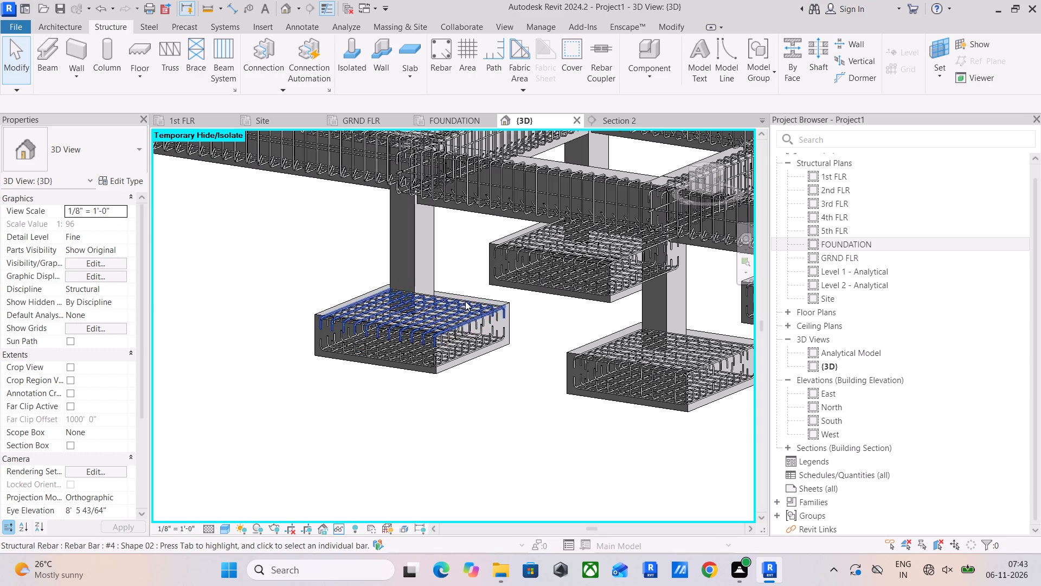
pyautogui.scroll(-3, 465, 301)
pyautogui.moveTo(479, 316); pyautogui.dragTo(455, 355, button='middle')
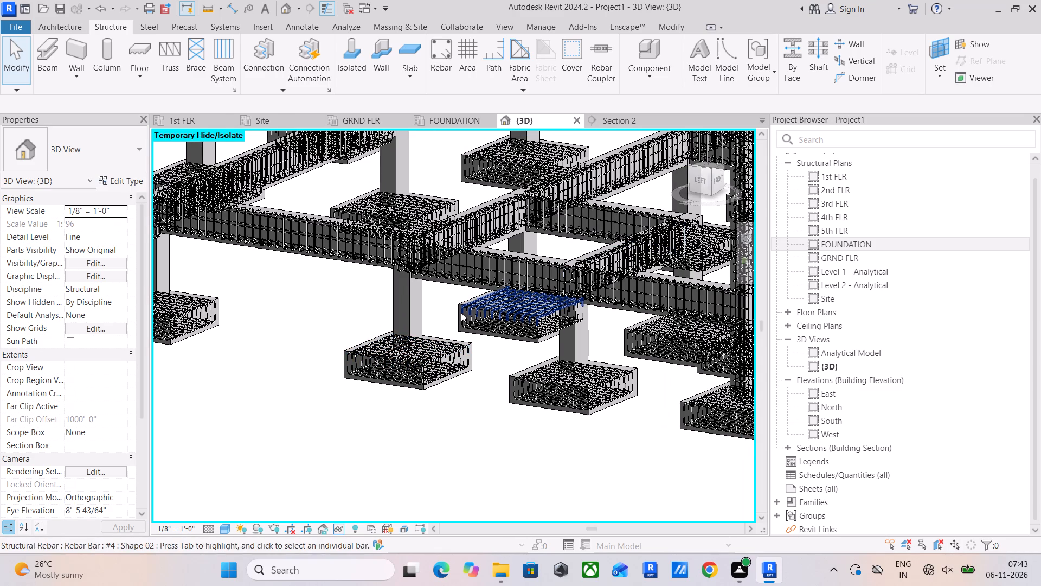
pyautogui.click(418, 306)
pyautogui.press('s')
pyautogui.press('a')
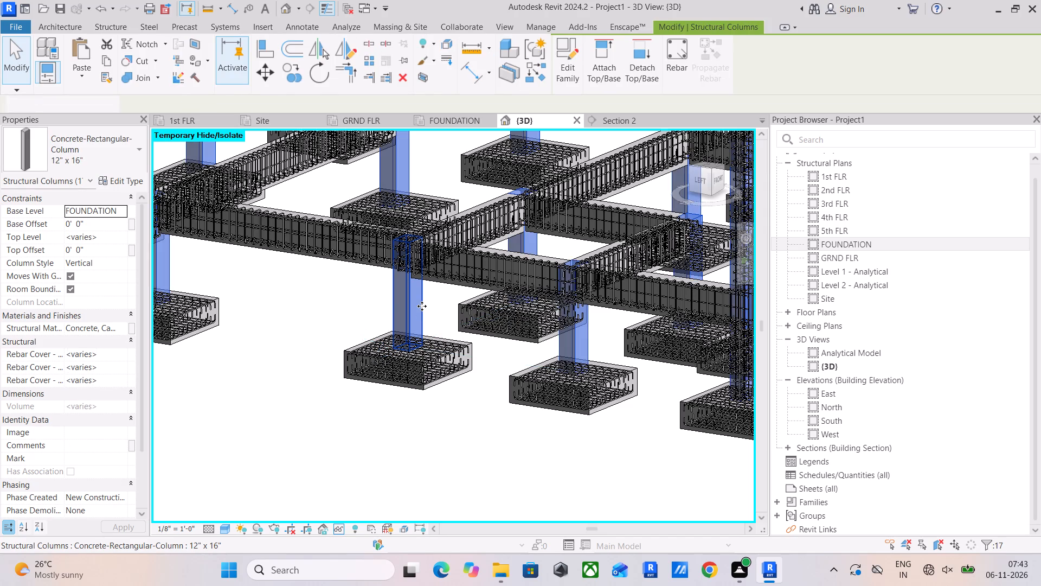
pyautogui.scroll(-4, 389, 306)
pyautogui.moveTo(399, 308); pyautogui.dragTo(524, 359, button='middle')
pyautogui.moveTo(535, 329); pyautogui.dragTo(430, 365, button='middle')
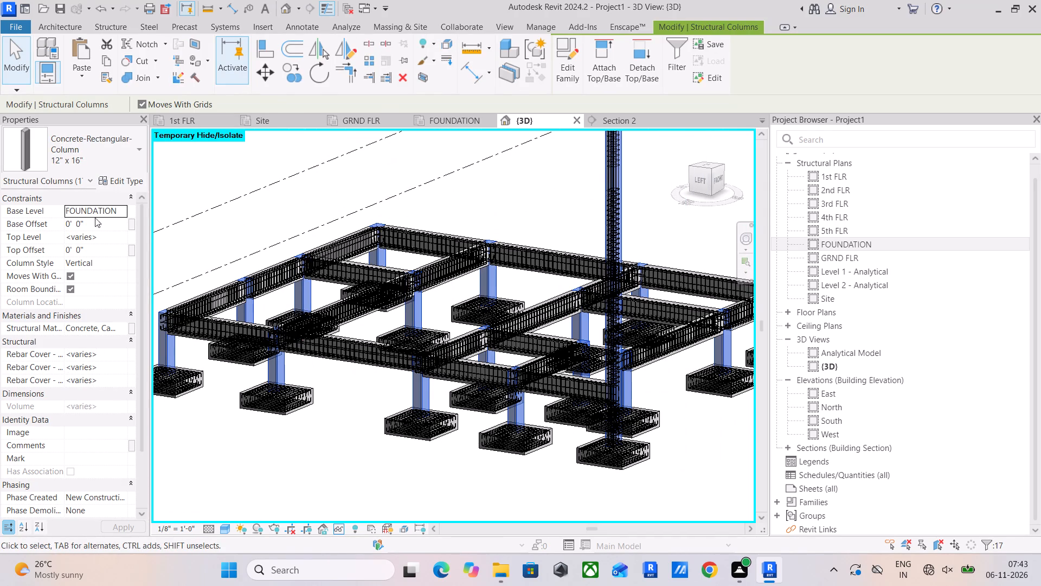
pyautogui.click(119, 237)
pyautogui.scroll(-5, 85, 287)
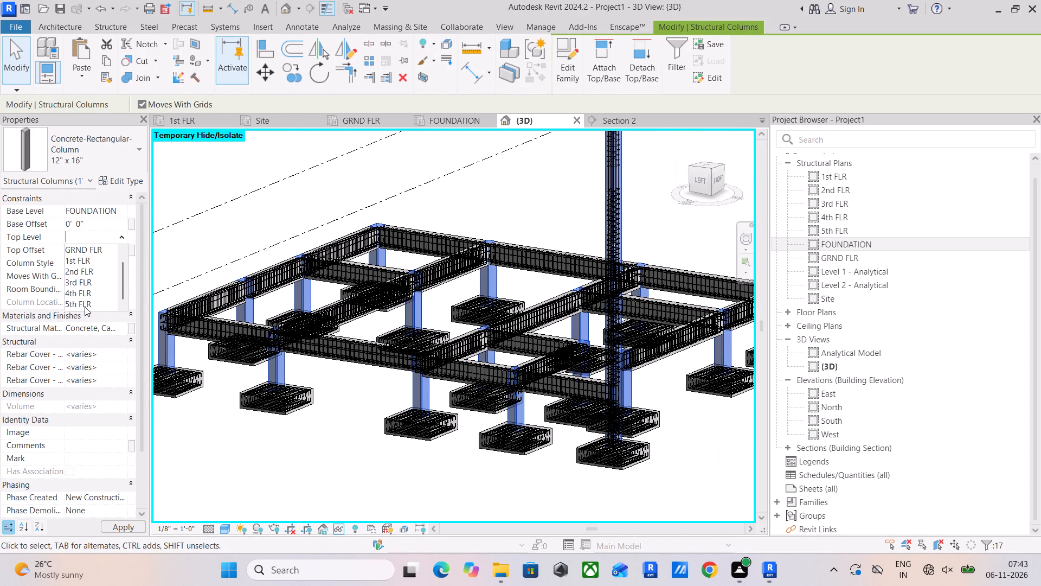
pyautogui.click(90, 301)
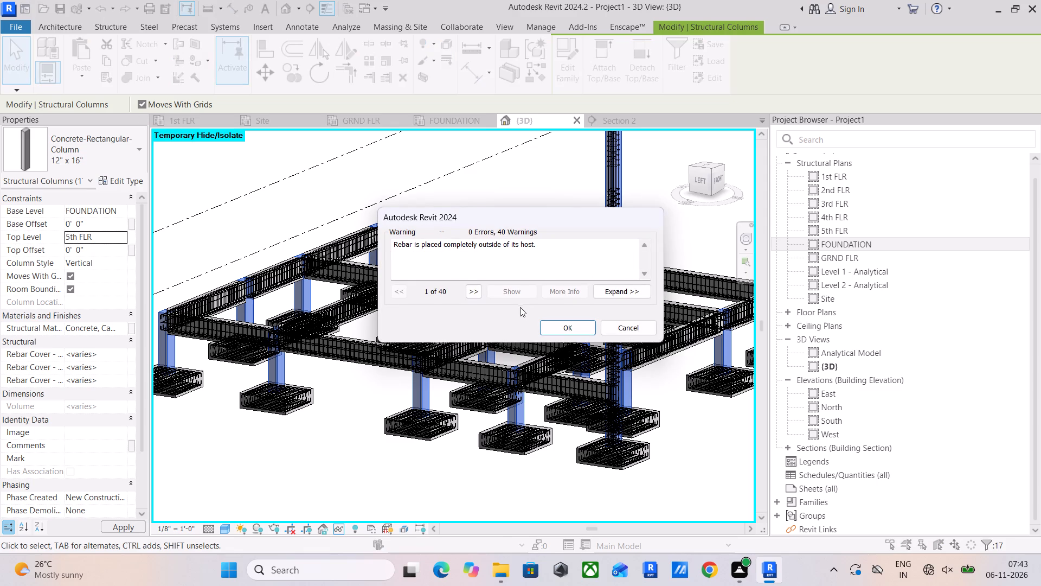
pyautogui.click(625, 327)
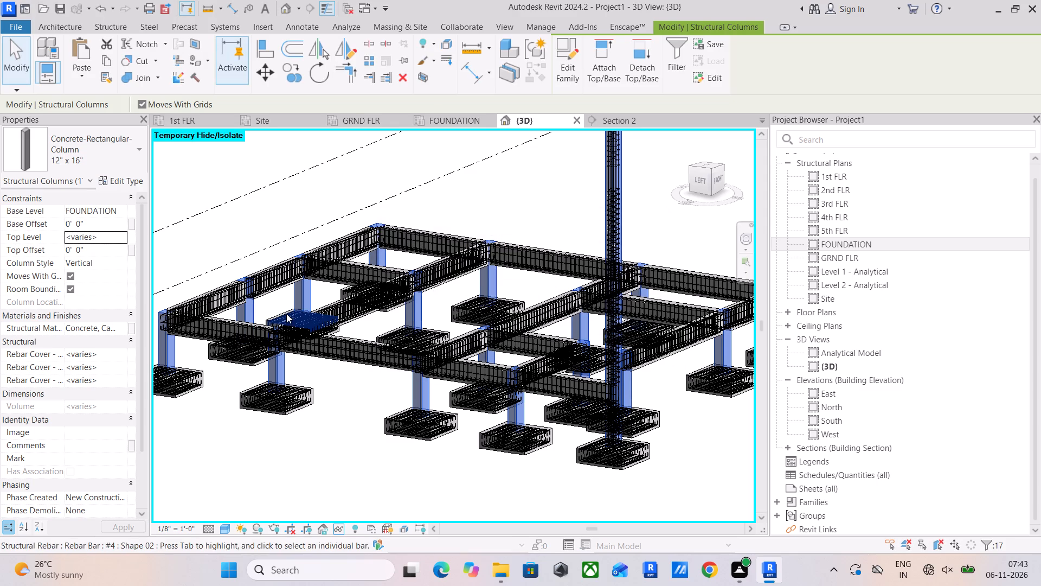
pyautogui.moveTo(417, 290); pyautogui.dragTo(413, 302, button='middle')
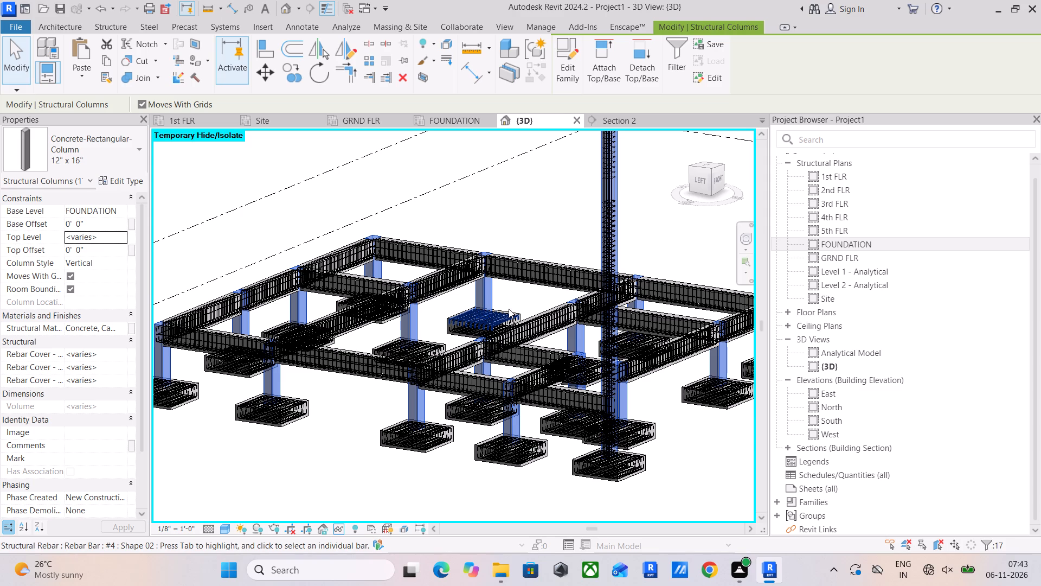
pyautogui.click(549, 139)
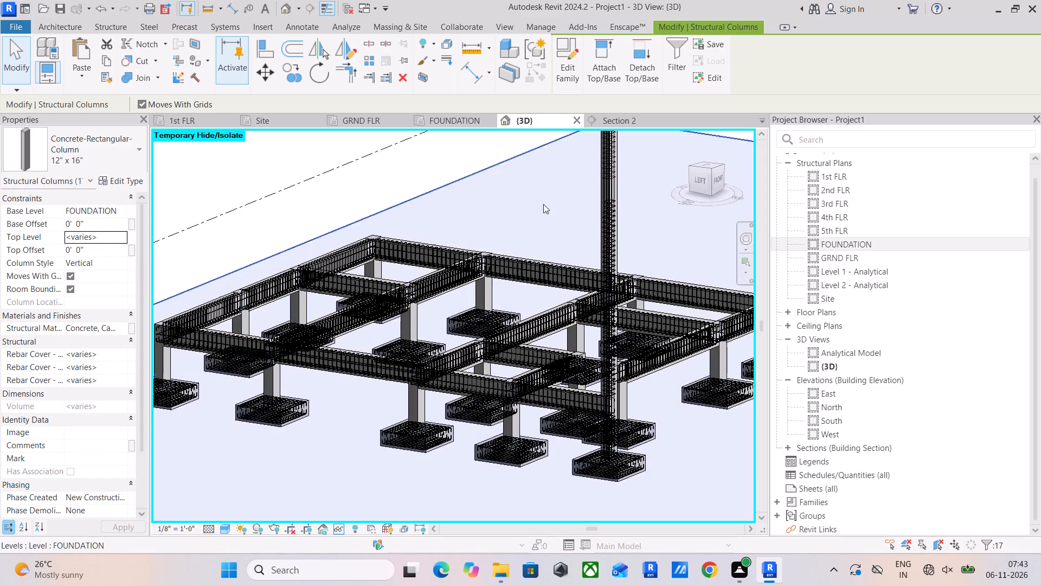
# Set the top level of the single column on the back edge beam to 5th FLR, accepting the change.
pyautogui.click(490, 288)
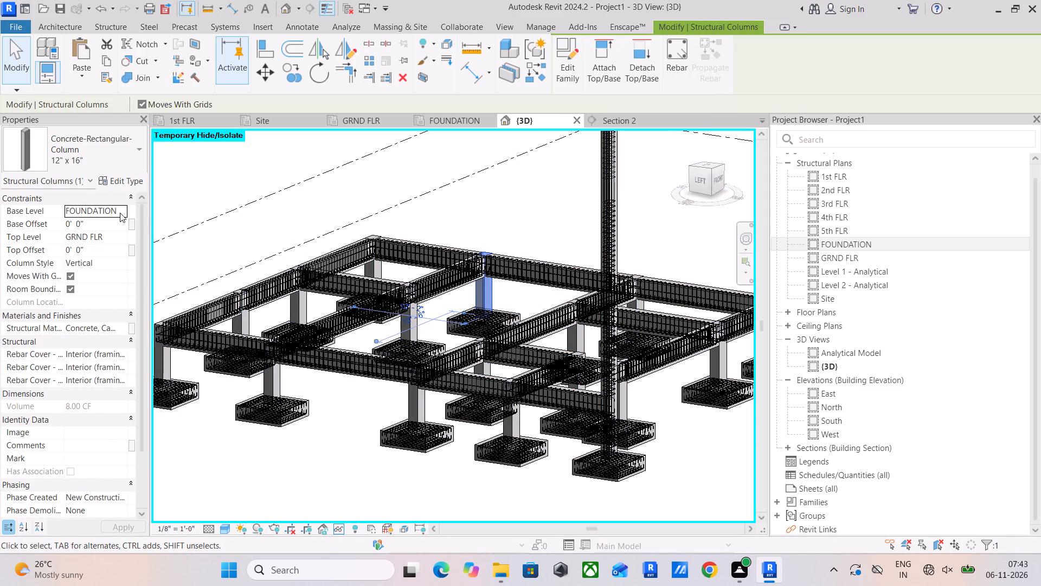
pyautogui.click(123, 237)
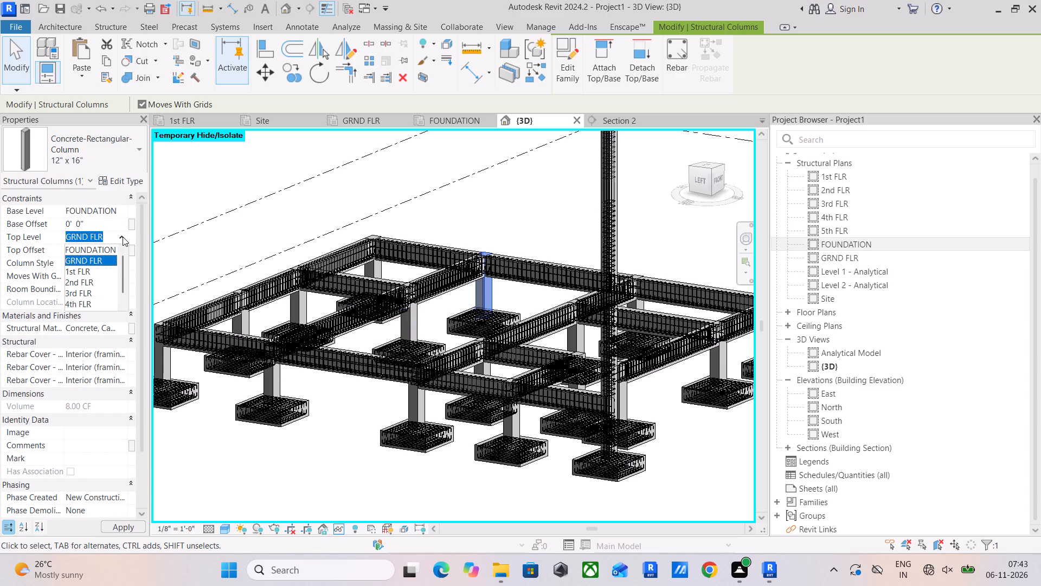
pyautogui.scroll(-3, 97, 282)
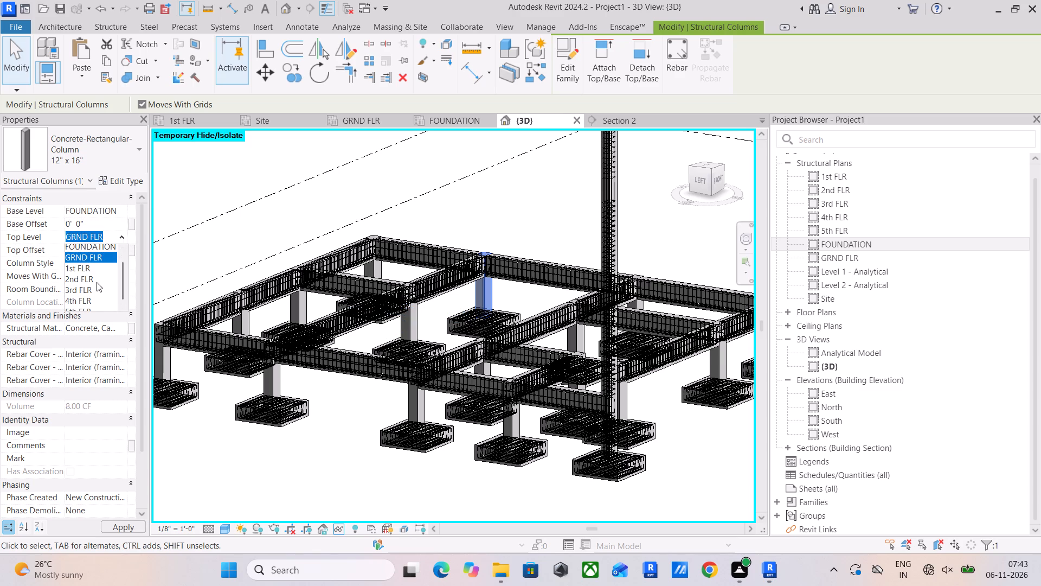
pyautogui.scroll(-2, 97, 282)
pyautogui.click(94, 304)
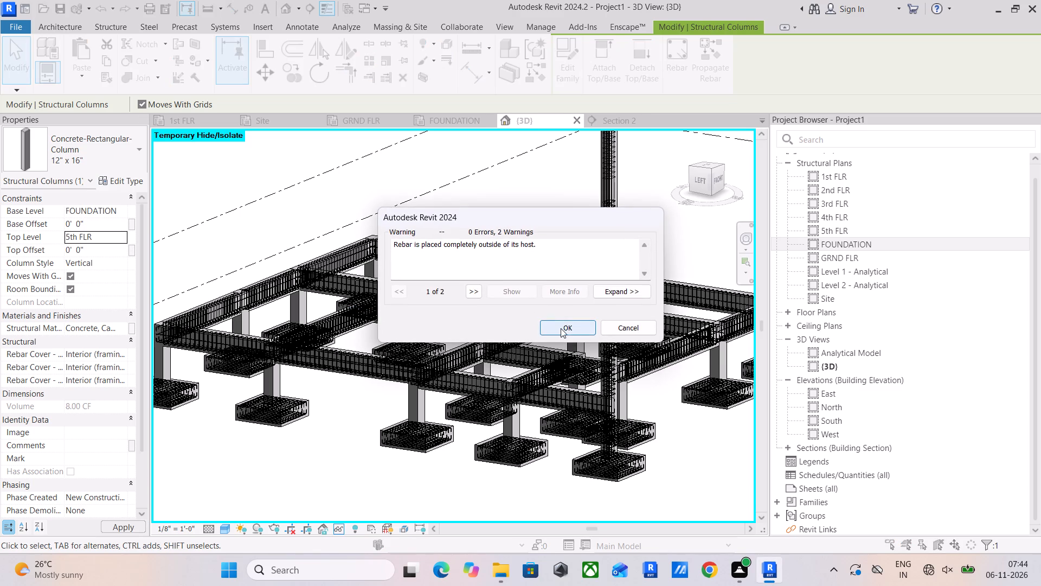
pyautogui.click(561, 328)
# In the left view, align the displaced #4 bar at the raised column's top with the upper longitudinal bar of the GRND FLR beam.
pyautogui.moveTo(494, 243); pyautogui.dragTo(498, 367, button='middle')
pyautogui.moveTo(503, 271); pyautogui.dragTo(498, 398, button='middle')
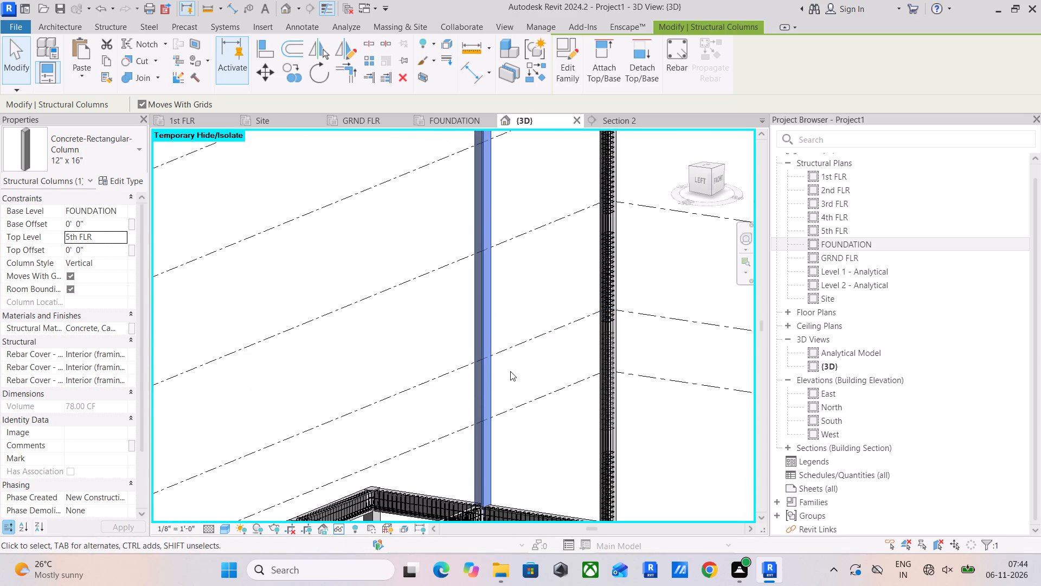
pyautogui.moveTo(514, 288); pyautogui.dragTo(514, 454, button='middle')
pyautogui.scroll(-2, 520, 334)
pyautogui.scroll(2, 429, 139)
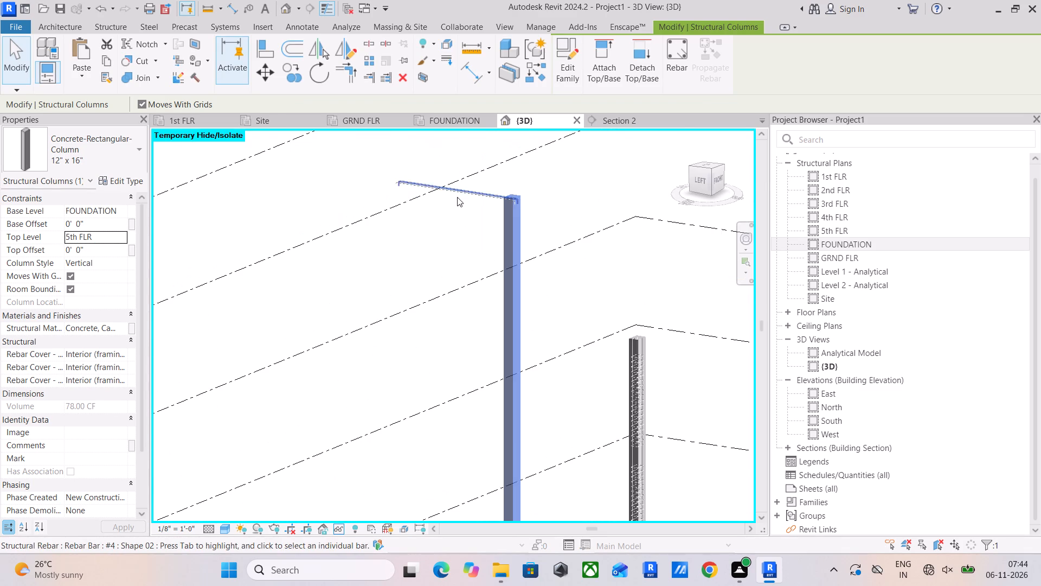
pyautogui.click(465, 192)
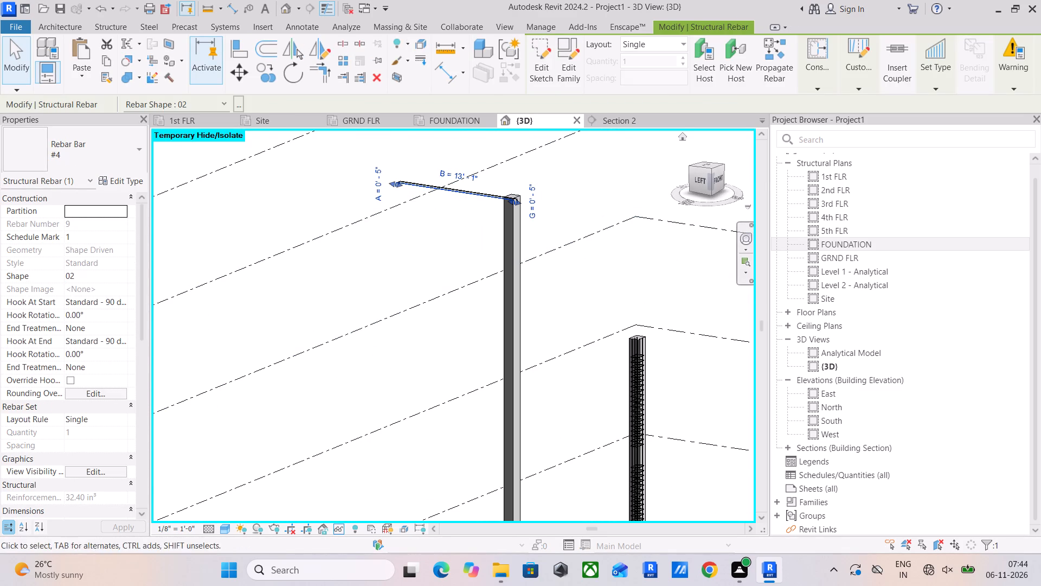
pyautogui.click(699, 181)
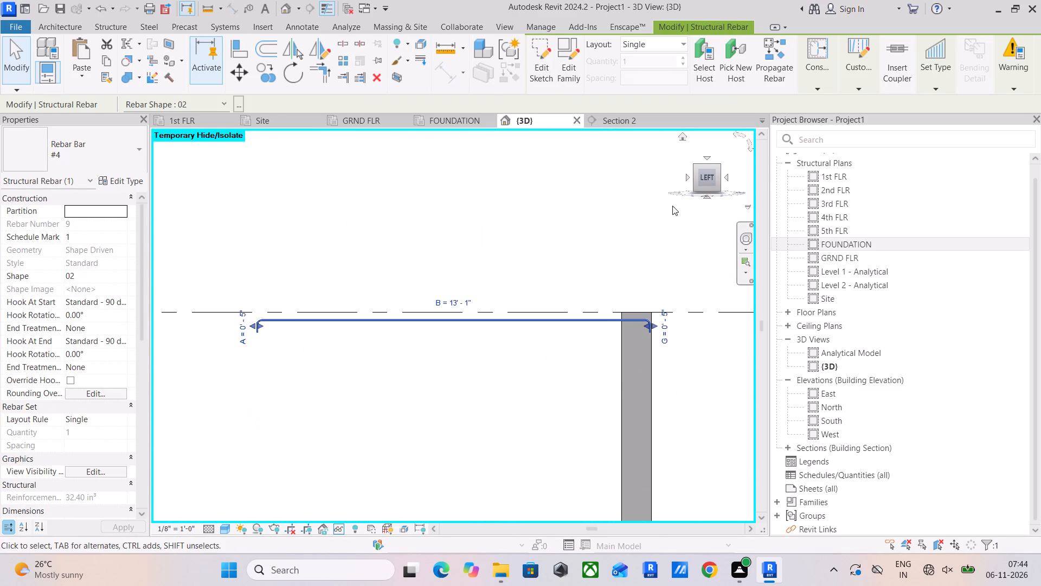
pyautogui.scroll(-16, 672, 206)
pyautogui.moveTo(665, 246); pyautogui.dragTo(546, 250, button='middle')
pyautogui.scroll(2, 557, 435)
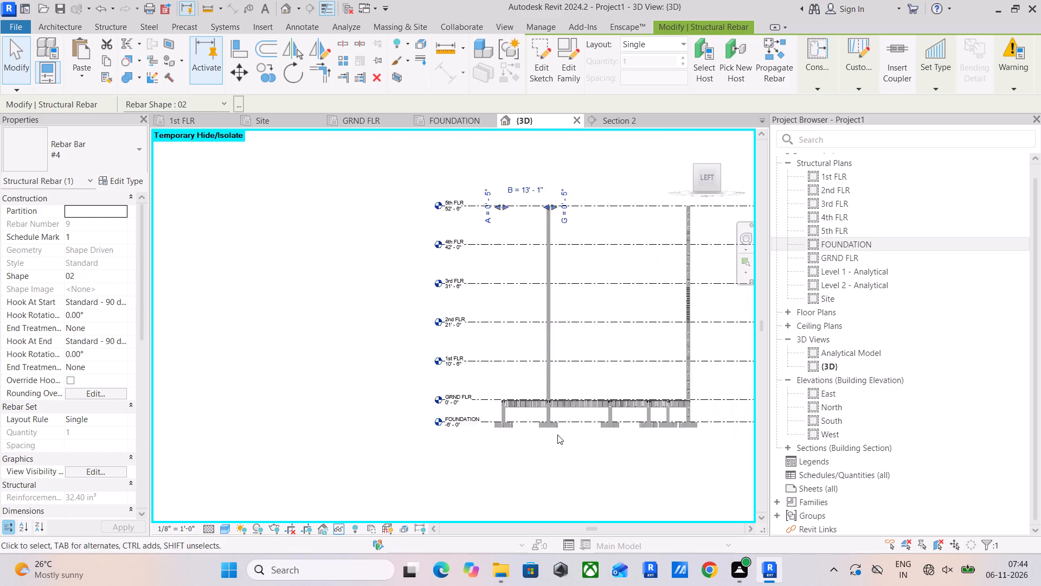
pyautogui.scroll(4, 557, 435)
pyautogui.scroll(5, 528, 394)
pyautogui.scroll(6, 510, 340)
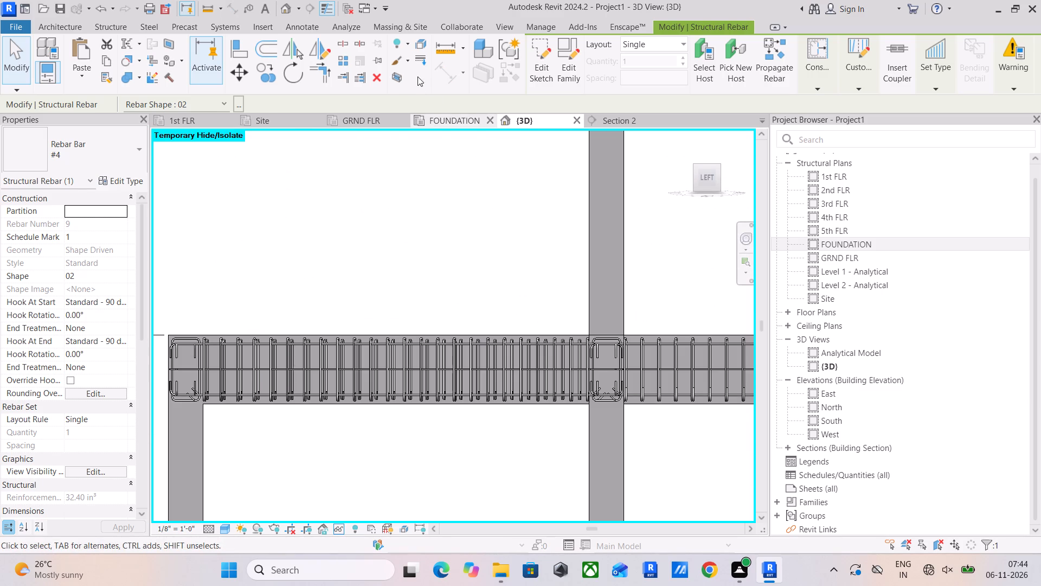
pyautogui.click(237, 52)
pyautogui.scroll(9, 534, 314)
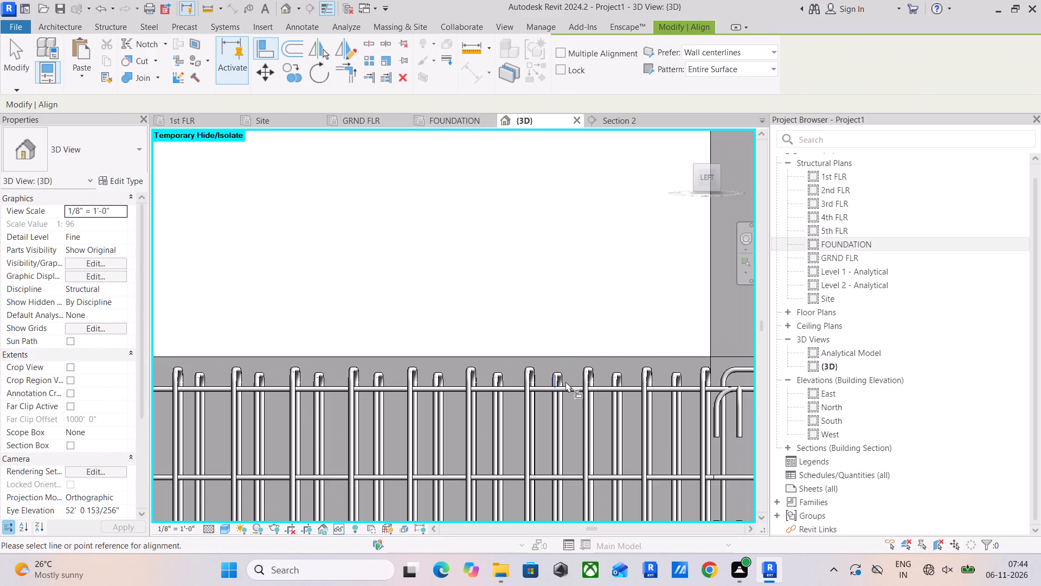
pyautogui.scroll(11, 574, 386)
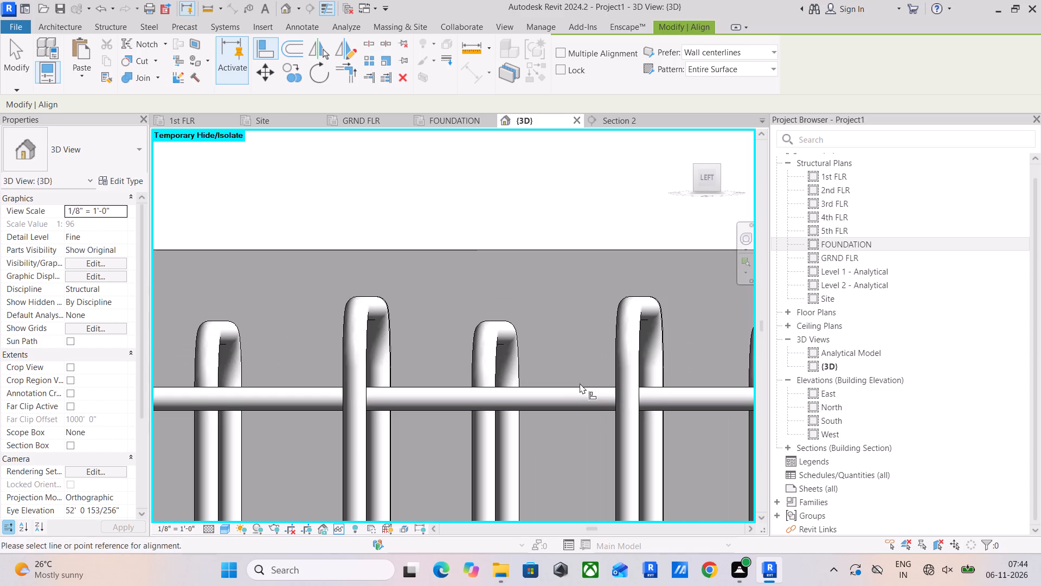
pyautogui.click(580, 395)
pyautogui.scroll(-13, 571, 262)
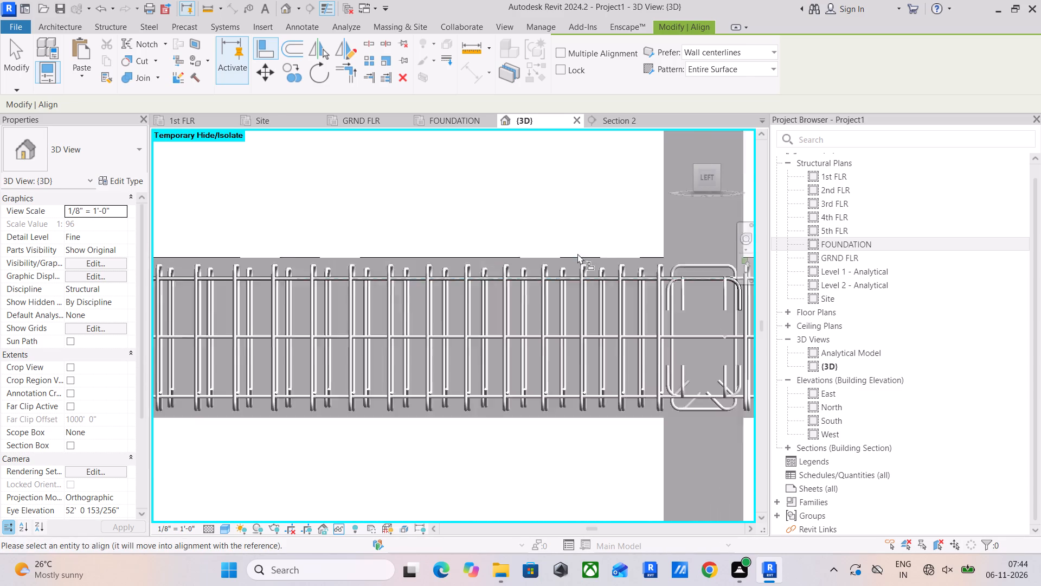
pyautogui.scroll(-15, 577, 253)
pyautogui.moveTo(536, 222); pyautogui.dragTo(501, 480, button='middle')
pyautogui.scroll(-5, 496, 350)
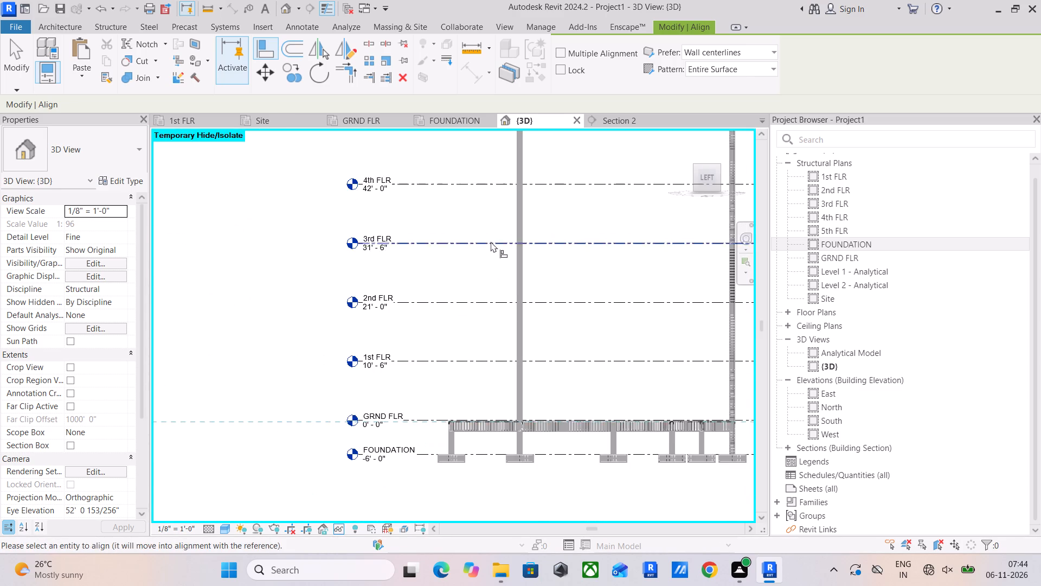
pyautogui.scroll(-5, 488, 242)
pyautogui.scroll(10, 480, 188)
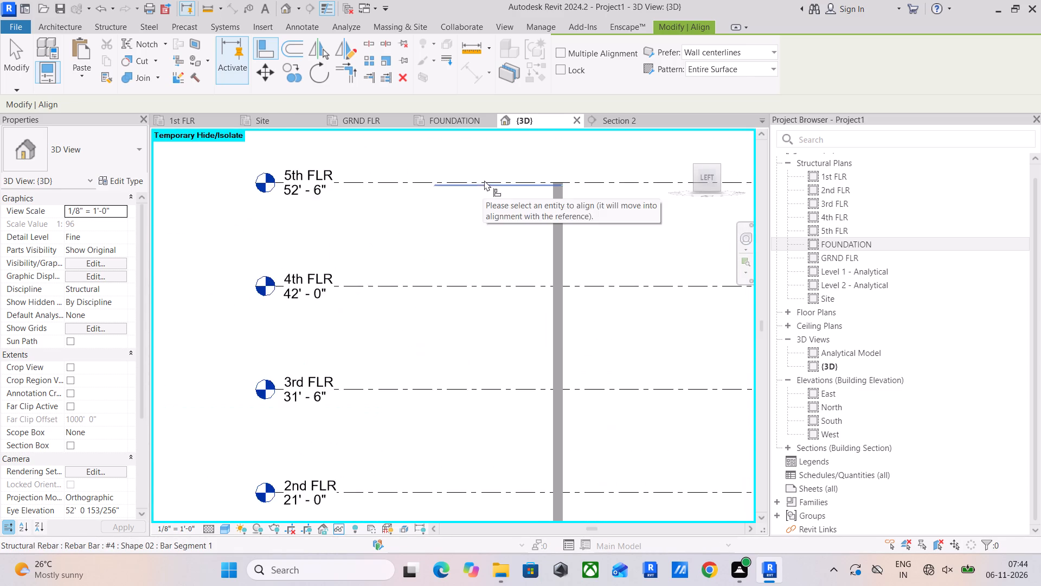
pyautogui.scroll(9, 484, 180)
pyautogui.scroll(16, 510, 196)
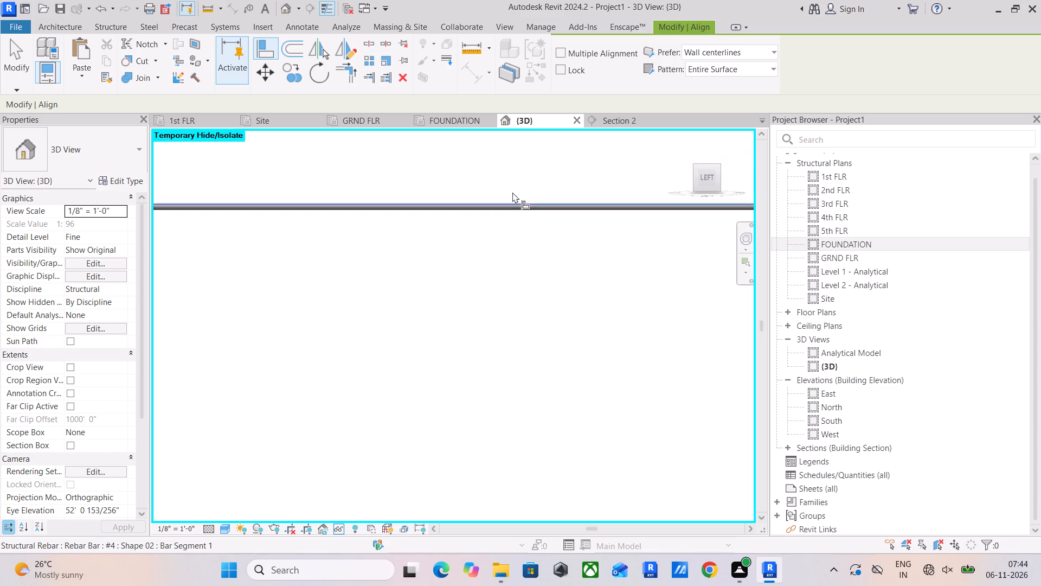
pyautogui.scroll(4, 512, 192)
pyautogui.click(519, 220)
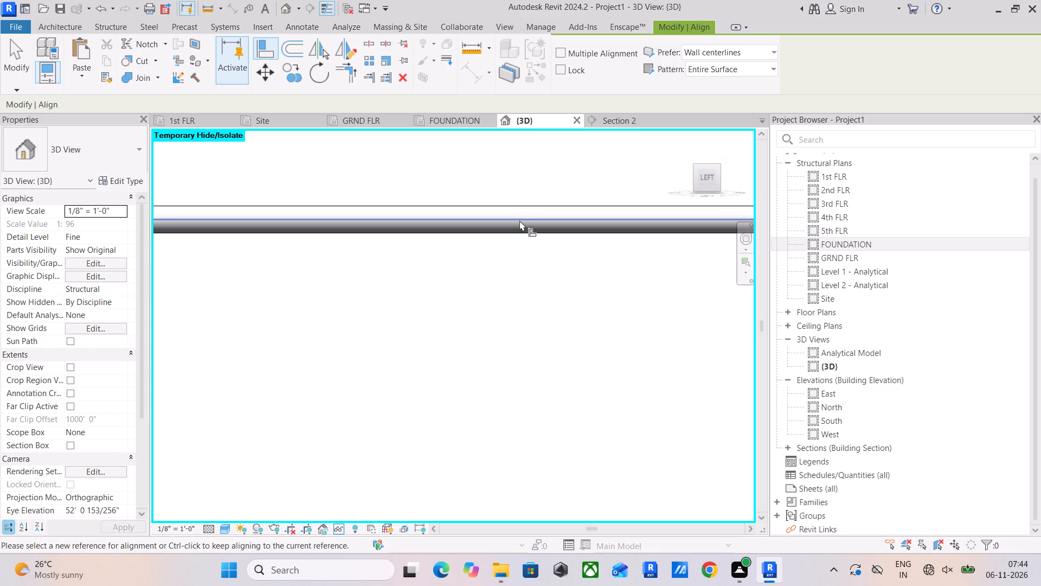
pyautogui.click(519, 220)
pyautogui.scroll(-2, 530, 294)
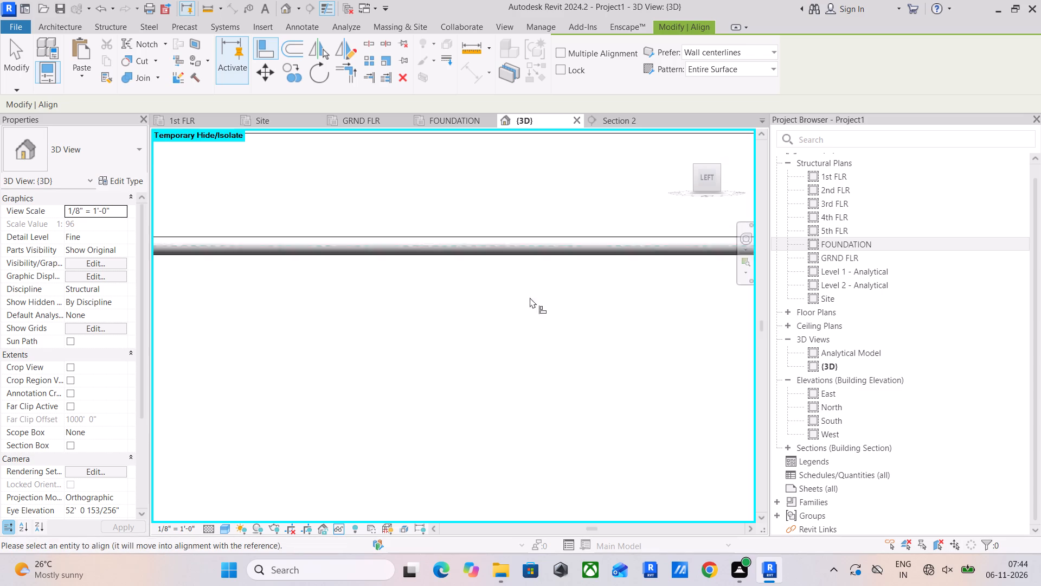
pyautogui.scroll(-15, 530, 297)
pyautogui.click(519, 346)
# Align the remaining #4 bar at 5th FLR with the upper longitudinal bar of the GRND FLR beam.
pyautogui.scroll(-8, 516, 348)
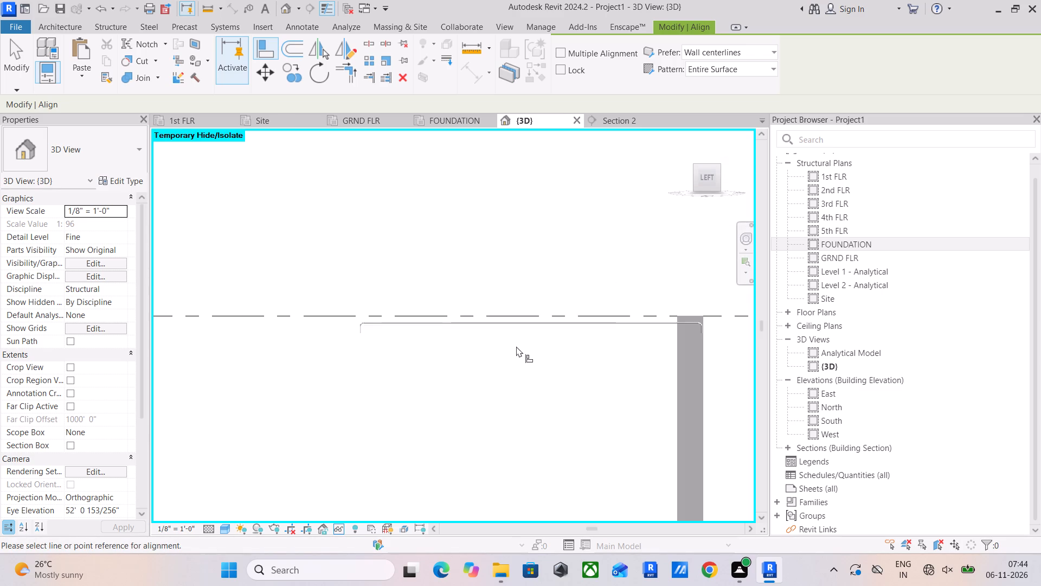
pyautogui.scroll(-4, 516, 346)
pyautogui.moveTo(517, 348); pyautogui.dragTo(525, 224, button='middle')
pyautogui.scroll(-11, 525, 343)
pyautogui.moveTo(528, 361); pyautogui.dragTo(534, 258, button='middle')
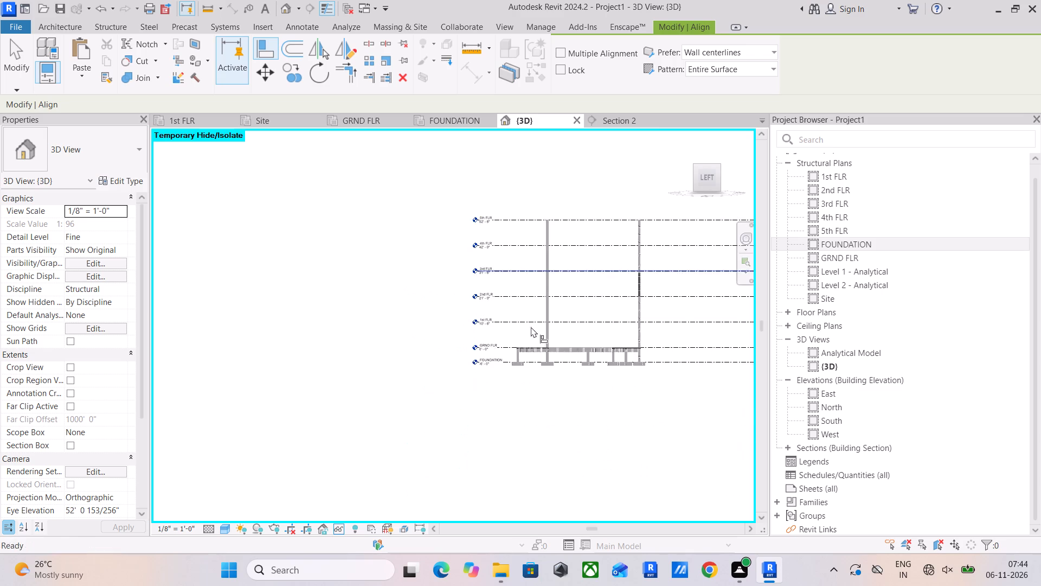
pyautogui.scroll(12, 529, 374)
pyautogui.scroll(6, 545, 238)
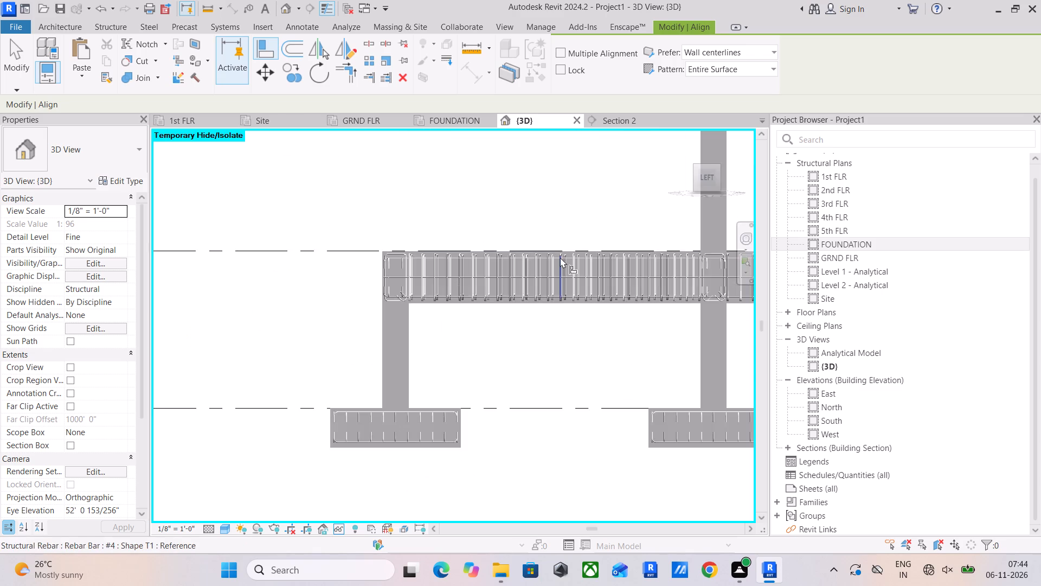
pyautogui.scroll(20, 560, 257)
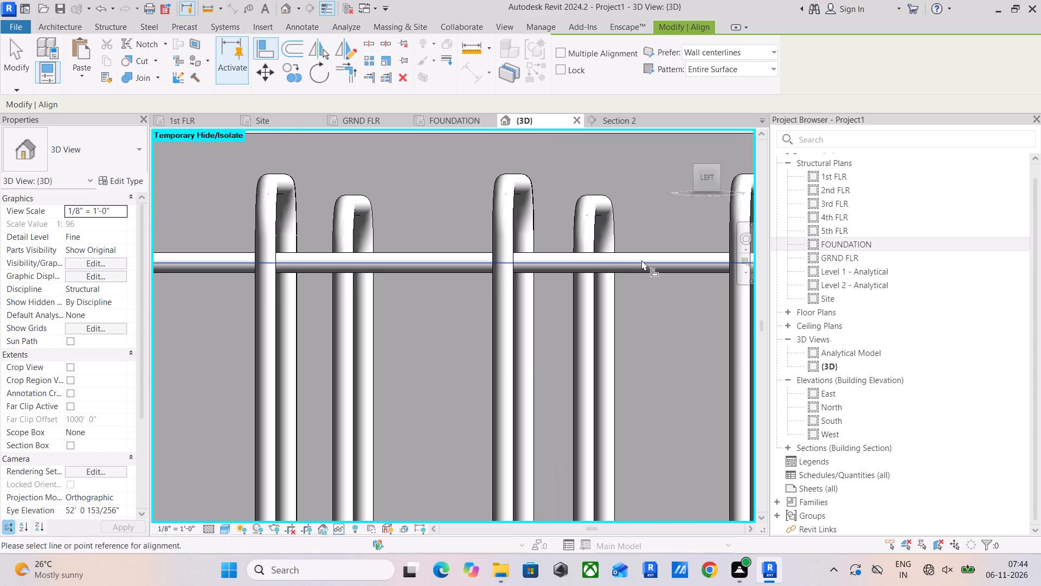
pyautogui.click(641, 260)
pyautogui.scroll(-18, 643, 258)
pyautogui.scroll(-6, 644, 263)
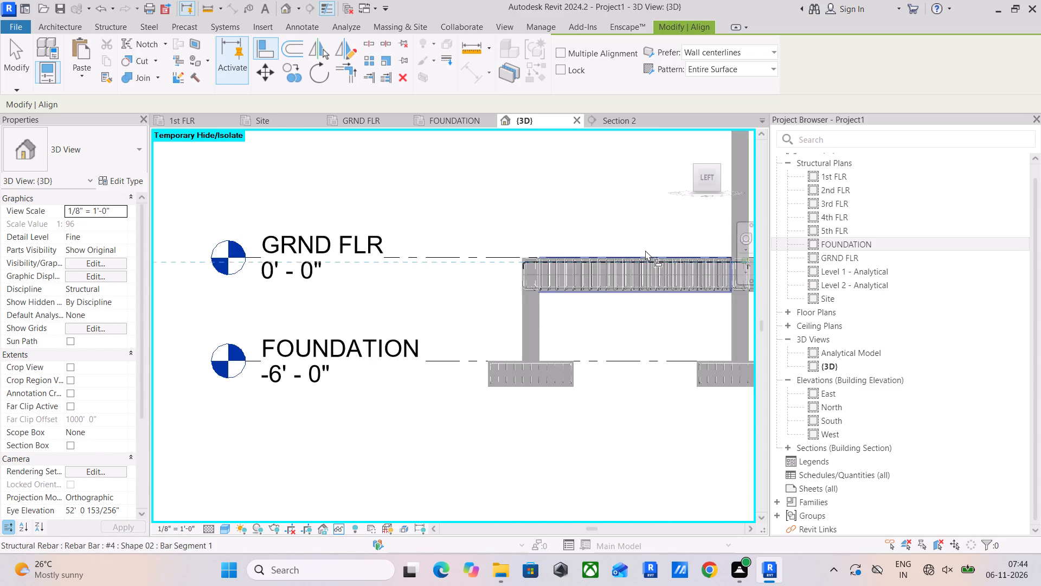
pyautogui.scroll(-11, 645, 250)
pyautogui.moveTo(641, 257); pyautogui.dragTo(508, 547, button='middle')
pyautogui.scroll(10, 522, 331)
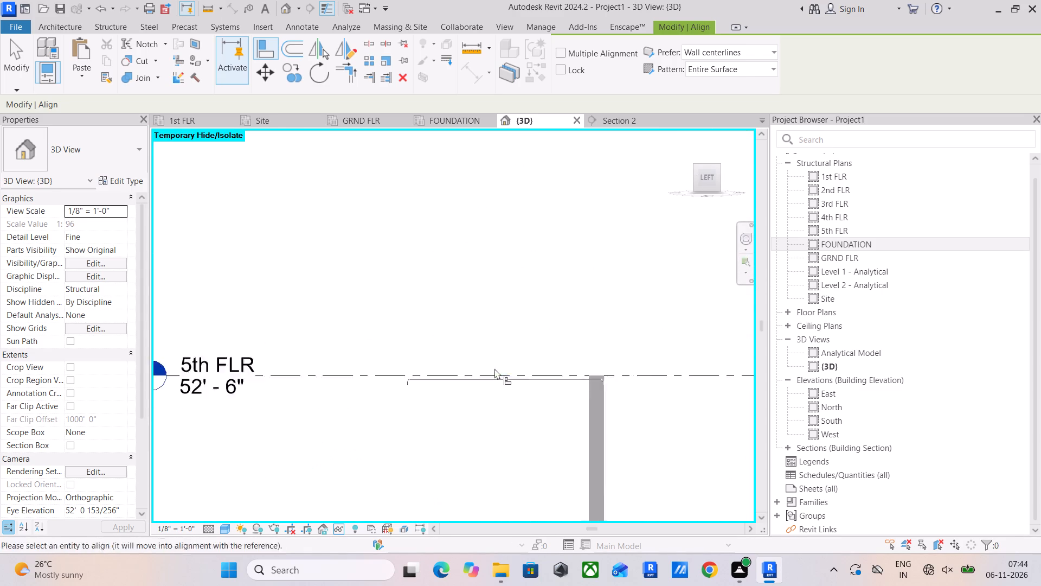
pyautogui.scroll(11, 494, 368)
pyautogui.scroll(10, 496, 386)
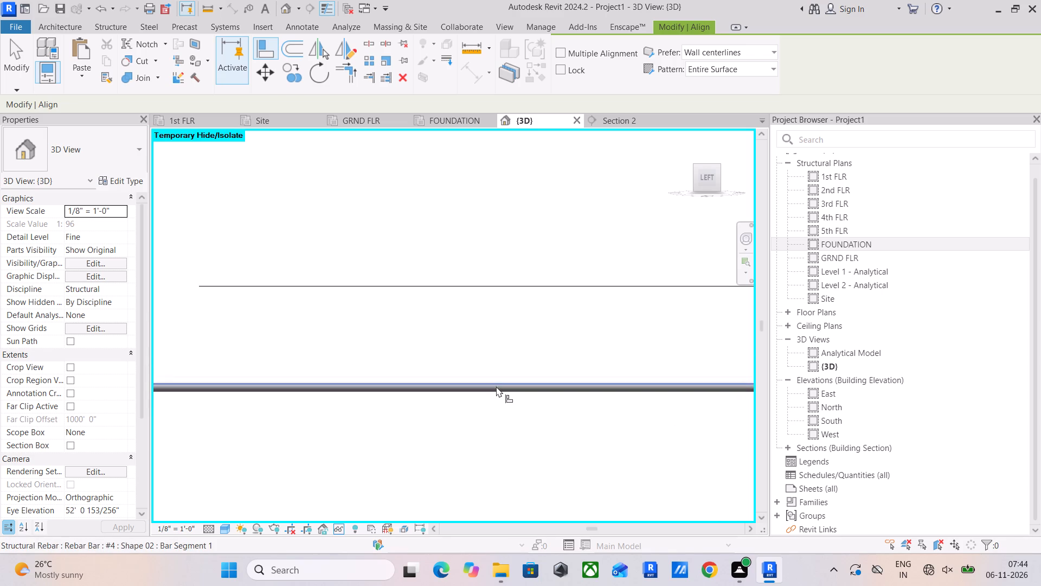
pyautogui.scroll(7, 496, 386)
pyautogui.click(498, 385)
# Finish aligning and examine the ground beam and footing reinforcement around the raised column and the neighbouring back corner.
pyautogui.scroll(-6, 499, 379)
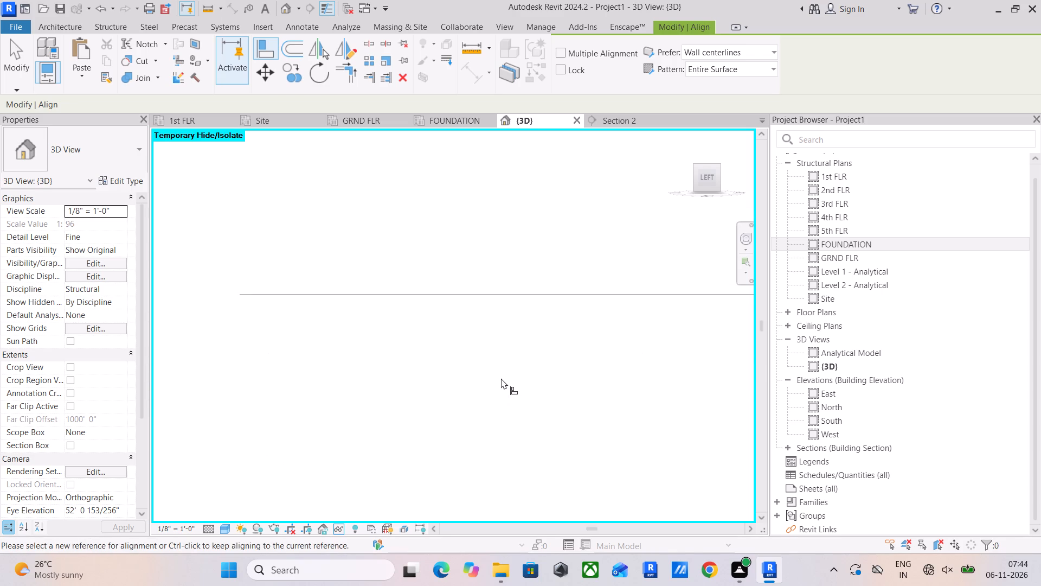
pyautogui.scroll(-12, 501, 378)
pyautogui.scroll(-19, 503, 379)
pyautogui.moveTo(507, 373); pyautogui.dragTo(527, 241, button='middle')
pyautogui.scroll(-4, 543, 409)
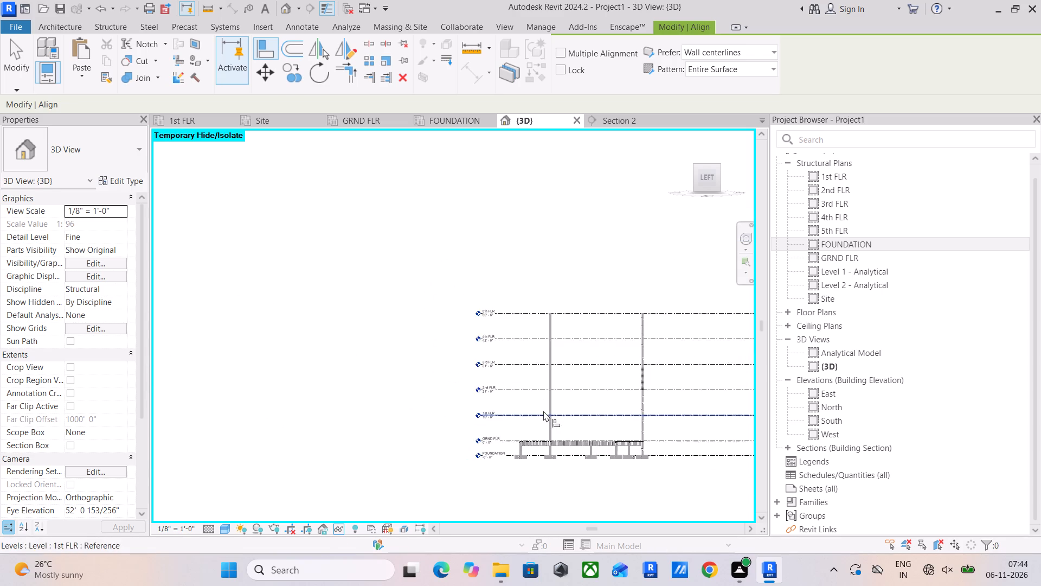
pyautogui.moveTo(543, 410); pyautogui.dragTo(556, 345, button='middle')
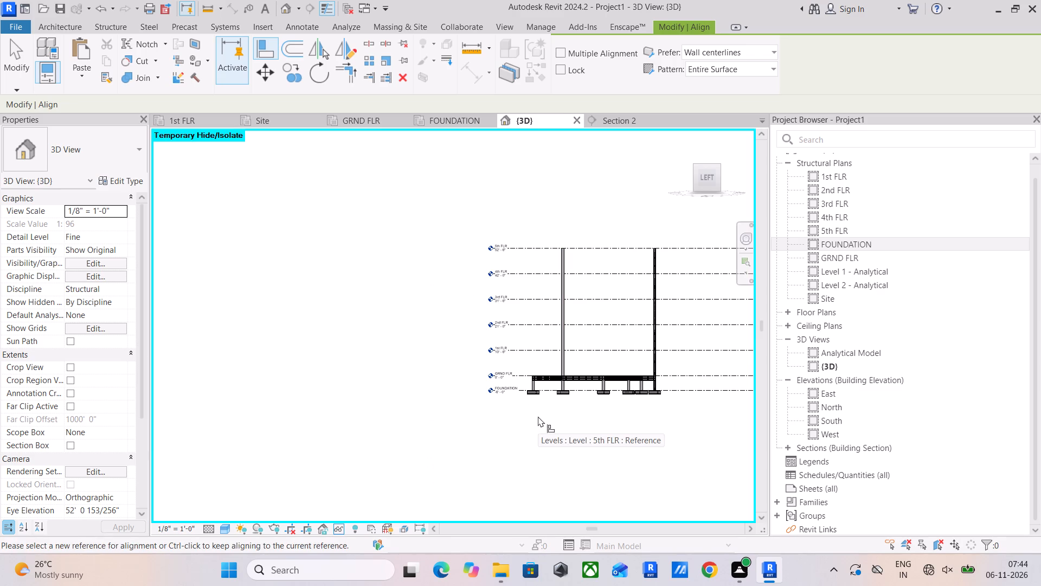
pyautogui.keyDown('shift'); pyautogui.moveTo(538, 416); pyautogui.dragTo(512, 453, button='middle'); pyautogui.keyUp('shift')
pyautogui.scroll(11, 544, 349)
pyautogui.moveTo(551, 404); pyautogui.dragTo(551, 284, button='middle')
pyautogui.scroll(6, 498, 361)
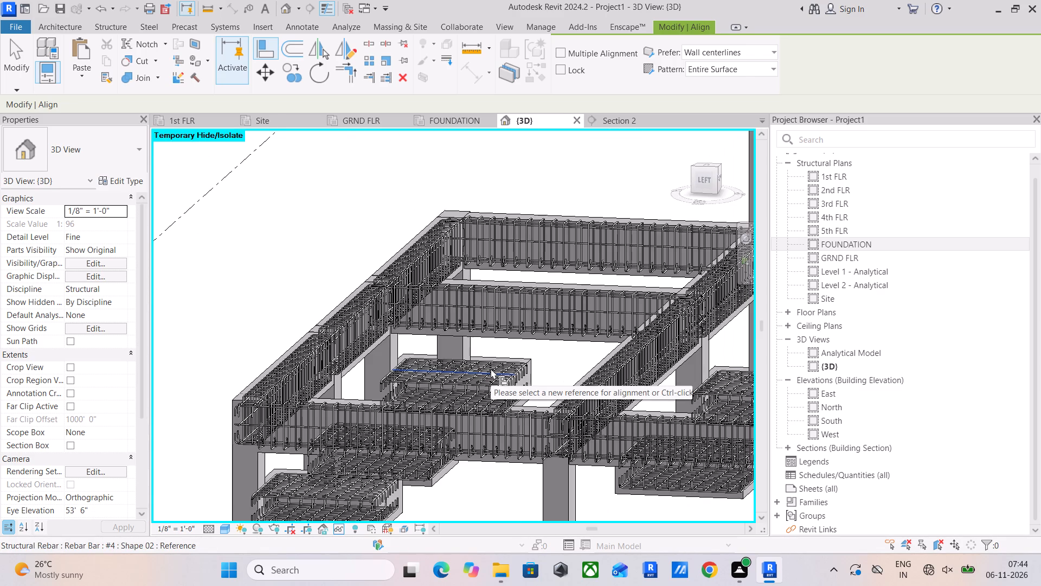
pyautogui.press('Escape')
pyautogui.press('Escape')
pyautogui.press('Escape')
pyautogui.press('Escape')
pyautogui.press('Escape')
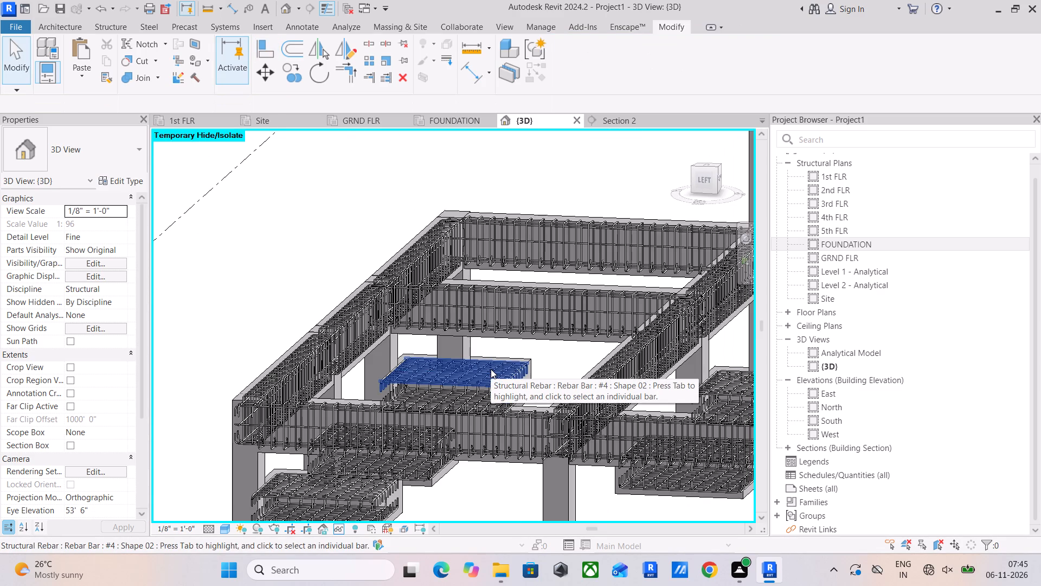
pyautogui.moveTo(592, 362); pyautogui.dragTo(533, 397, button='middle')
pyautogui.scroll(4, 477, 291)
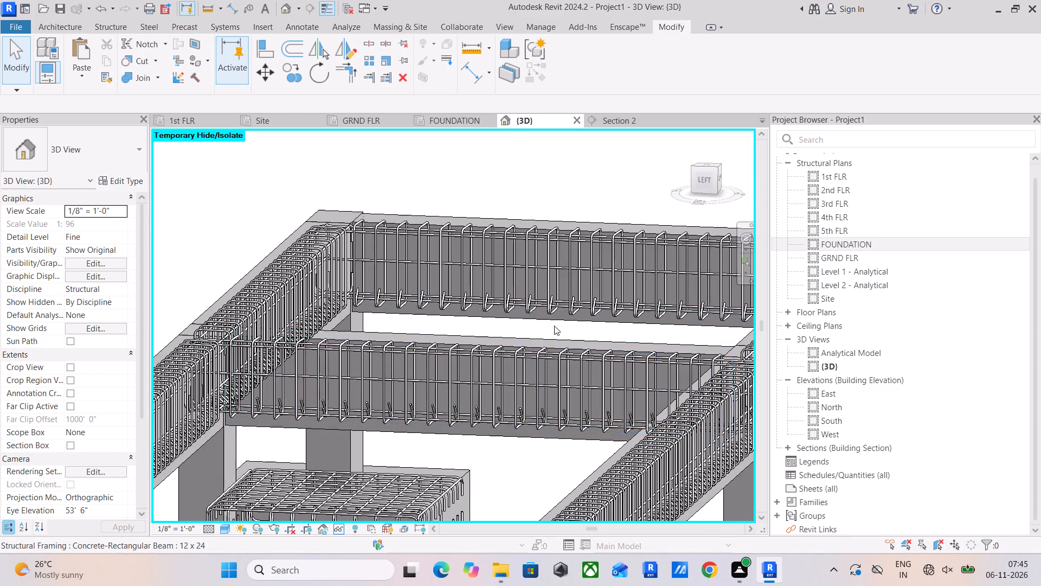
pyautogui.scroll(-5, 584, 318)
pyautogui.moveTo(634, 327); pyautogui.dragTo(541, 381, button='middle')
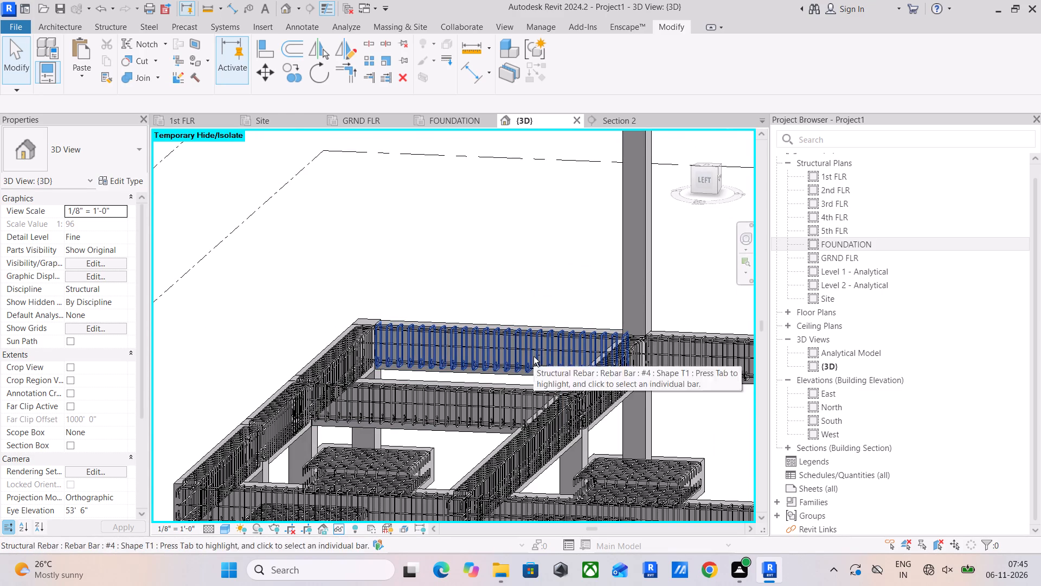
pyautogui.keyDown('shift'); pyautogui.moveTo(534, 356); pyautogui.dragTo(757, 416, button='middle'); pyautogui.keyUp('shift')
pyautogui.scroll(5, 570, 298)
pyautogui.keyDown('shift'); pyautogui.moveTo(550, 302); pyautogui.dragTo(525, 330, button='middle'); pyautogui.keyUp('shift')
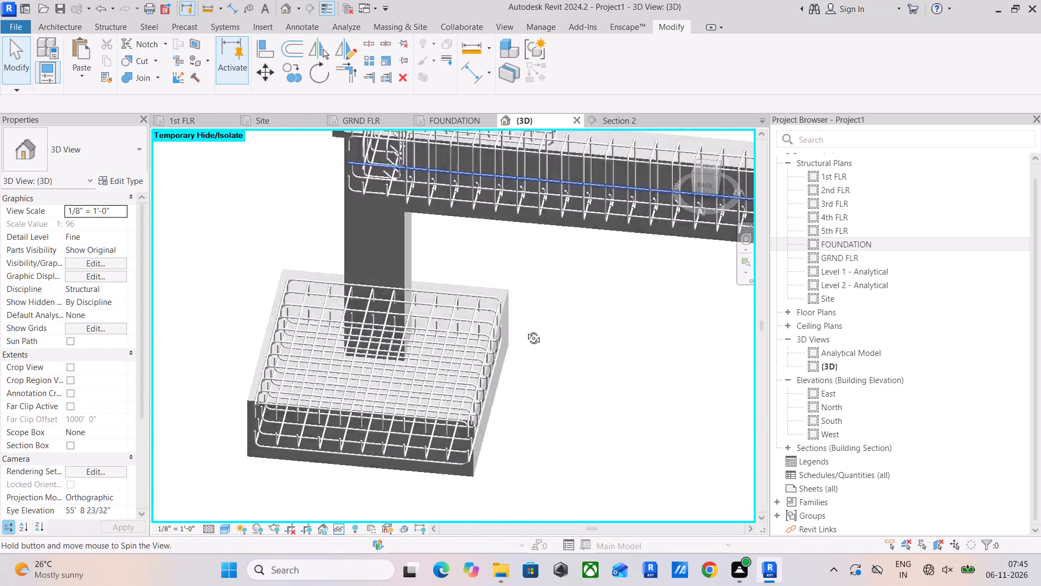
pyautogui.keyDown('shift'); pyautogui.moveTo(525, 330); pyautogui.dragTo(461, 323, button='middle'); pyautogui.keyUp('shift')
pyautogui.scroll(-4, 444, 298)
pyautogui.moveTo(485, 302); pyautogui.dragTo(437, 409, button='middle')
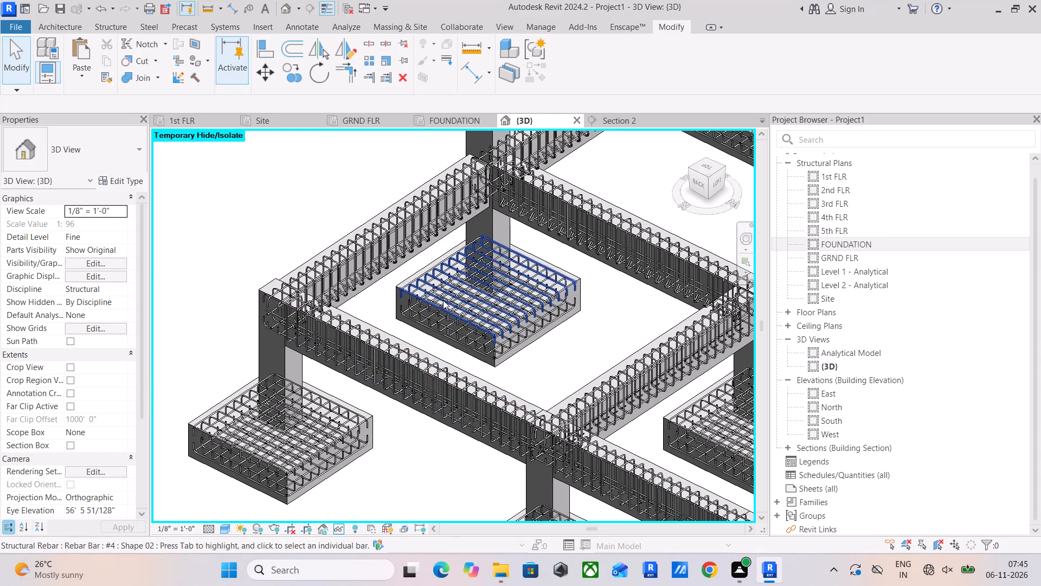
# Set the top level of the 12" x 16" column at the back-left corner to 5th FLR, accepting the change.
pyautogui.click(281, 352)
pyautogui.scroll(-4, 281, 352)
pyautogui.scroll(-3, 370, 347)
pyautogui.moveTo(370, 347); pyautogui.dragTo(390, 291, button='middle')
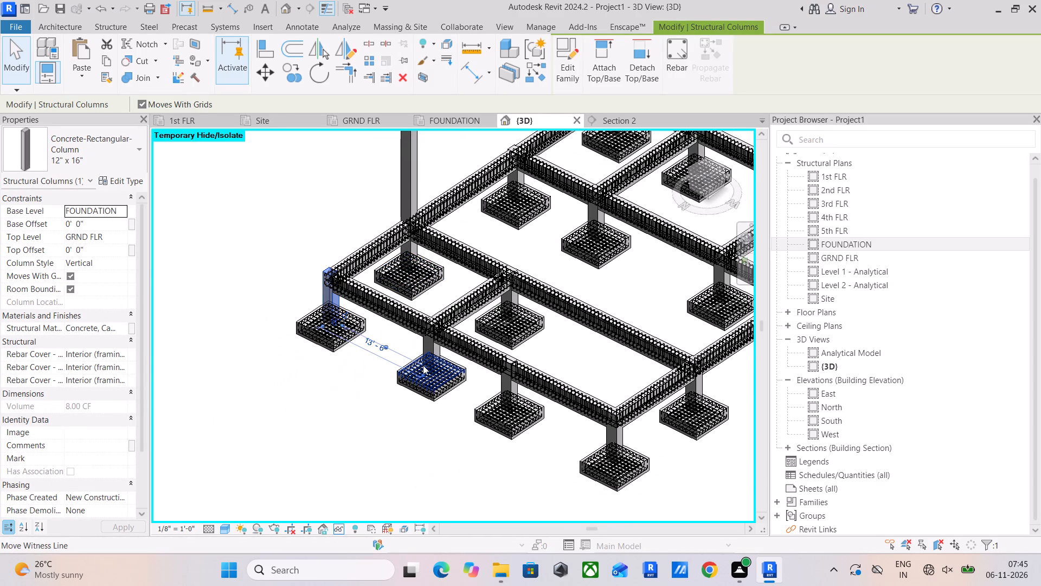
pyautogui.click(120, 238)
pyautogui.scroll(-5, 94, 295)
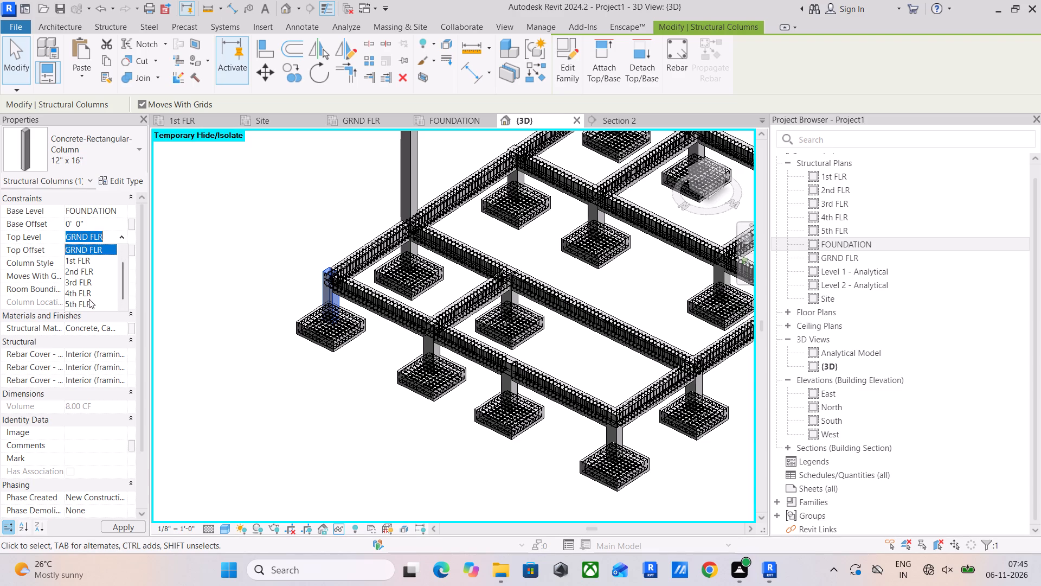
pyautogui.click(88, 303)
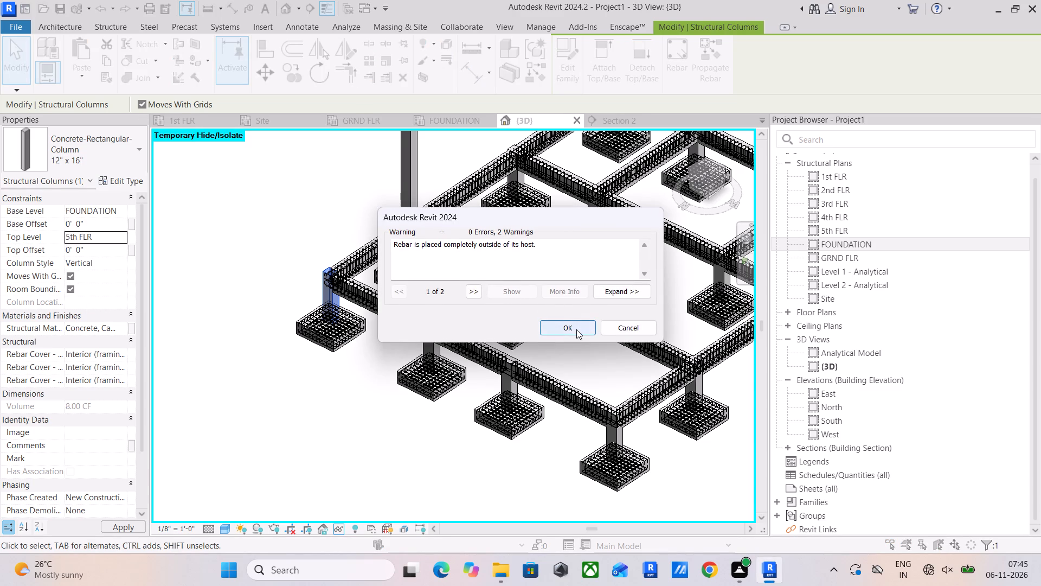
pyautogui.click(576, 329)
# In the left view, align the first displaced #4 bar at the raised corner column's top with the upper longitudinal bar of the GRND FLR beam.
pyautogui.scroll(-12, 424, 264)
pyautogui.moveTo(437, 285); pyautogui.dragTo(432, 378, button='middle')
pyautogui.click(721, 180)
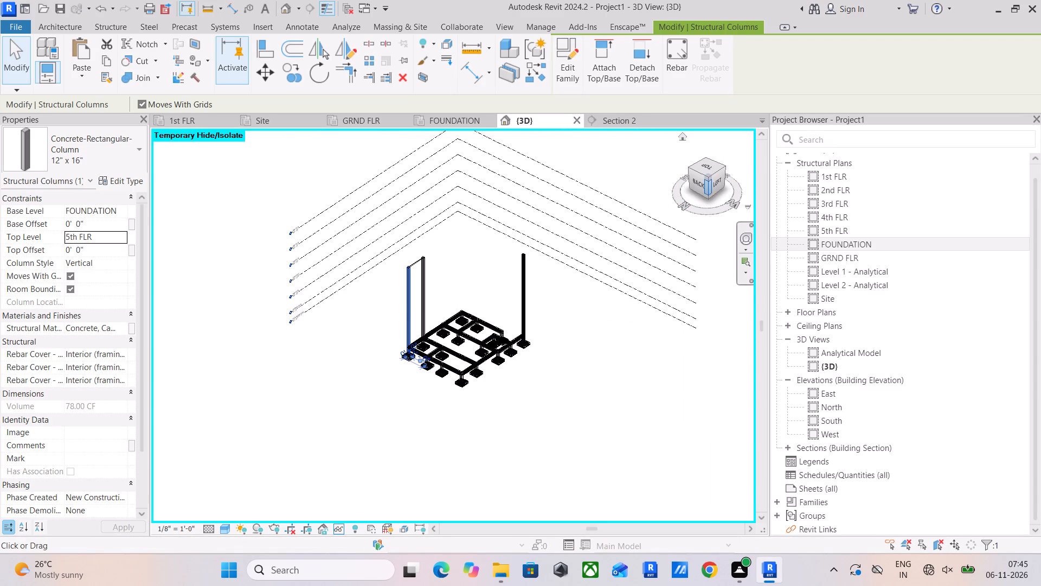
pyautogui.moveTo(546, 320); pyautogui.dragTo(539, 337, button='middle')
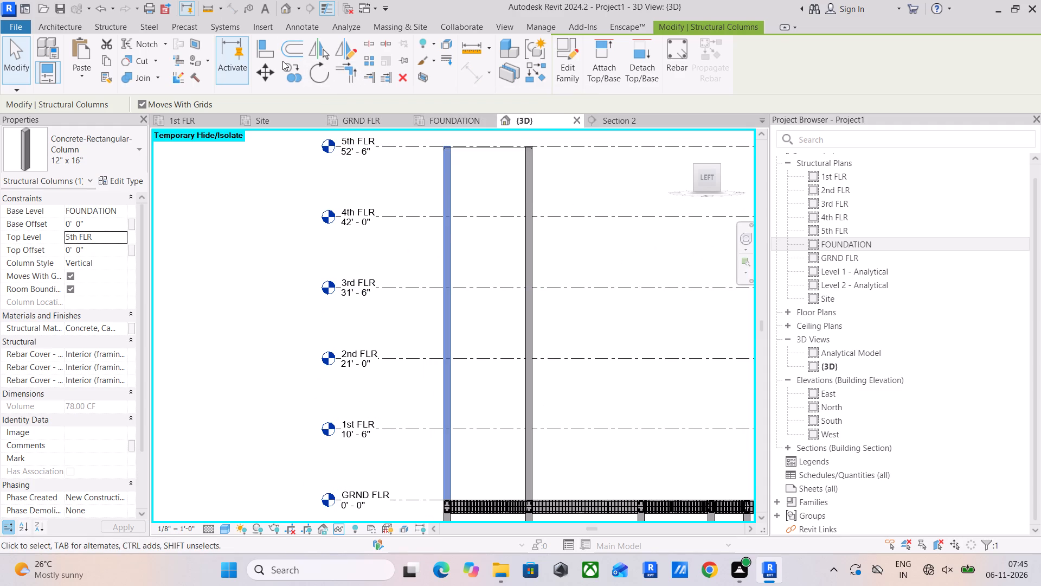
pyautogui.click(274, 49)
pyautogui.scroll(15, 478, 507)
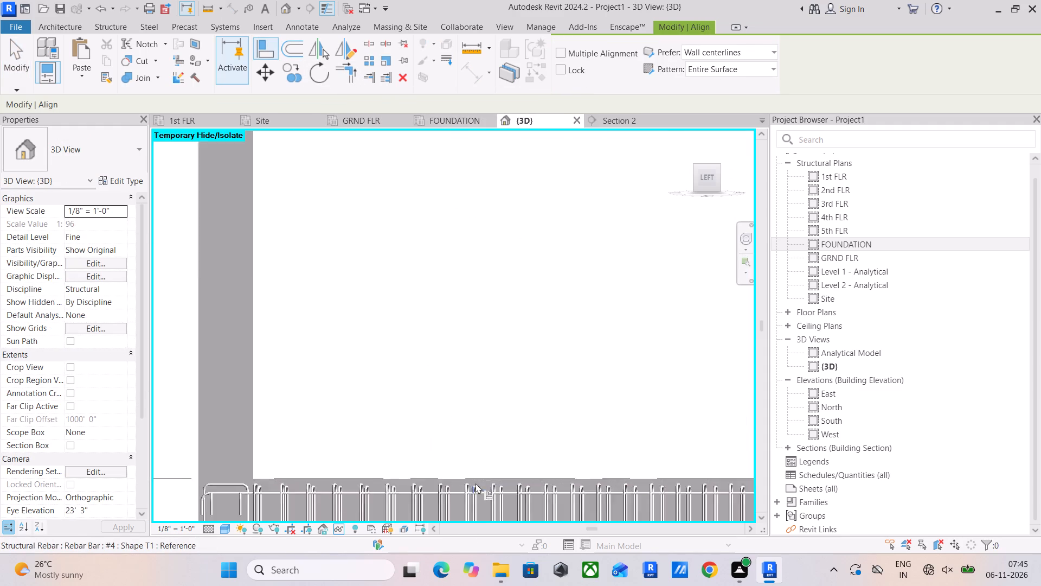
pyautogui.scroll(8, 475, 483)
pyautogui.moveTo(474, 484); pyautogui.dragTo(500, 357, button='middle')
pyautogui.scroll(4, 530, 404)
pyautogui.click(544, 373)
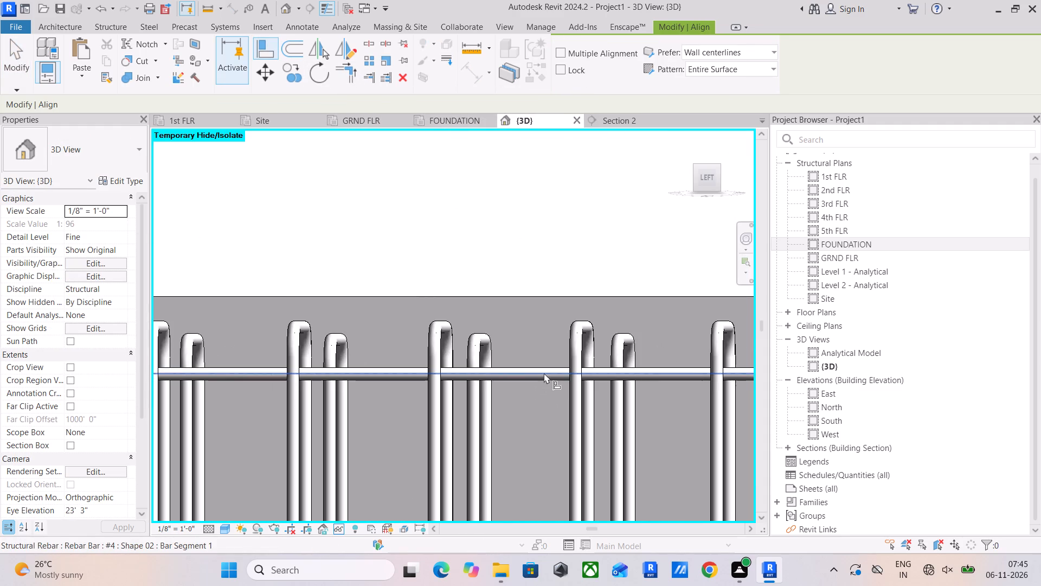
pyautogui.scroll(-12, 548, 384)
pyautogui.scroll(-15, 555, 382)
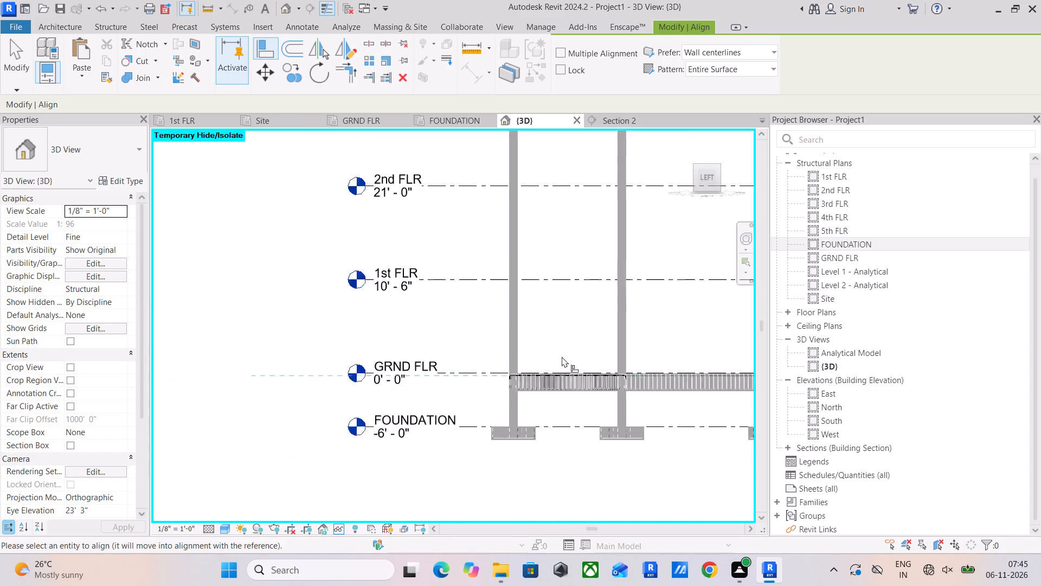
pyautogui.moveTo(562, 343); pyautogui.dragTo(512, 512, button='middle')
pyautogui.scroll(12, 513, 164)
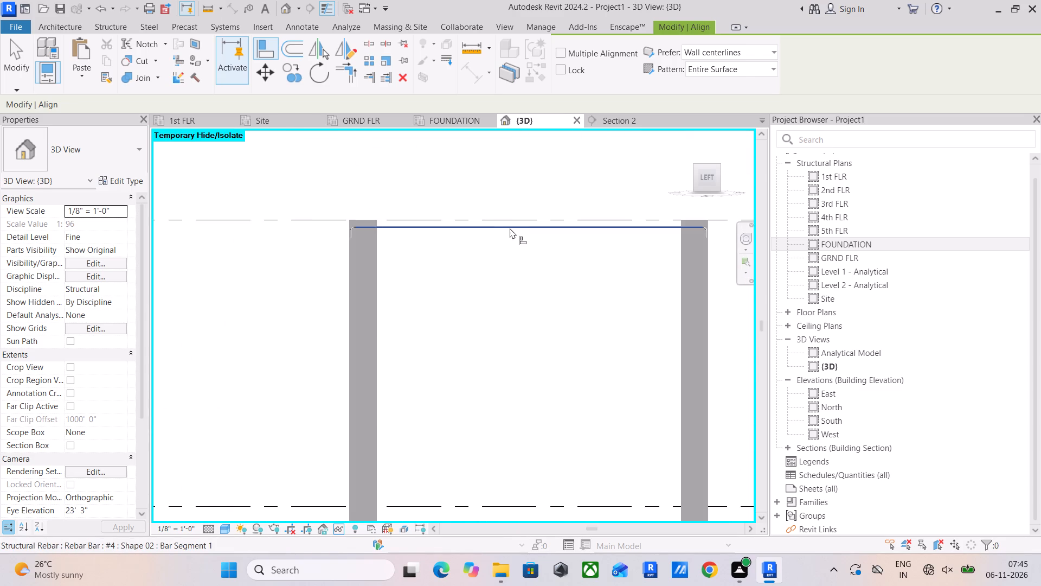
pyautogui.scroll(18, 510, 228)
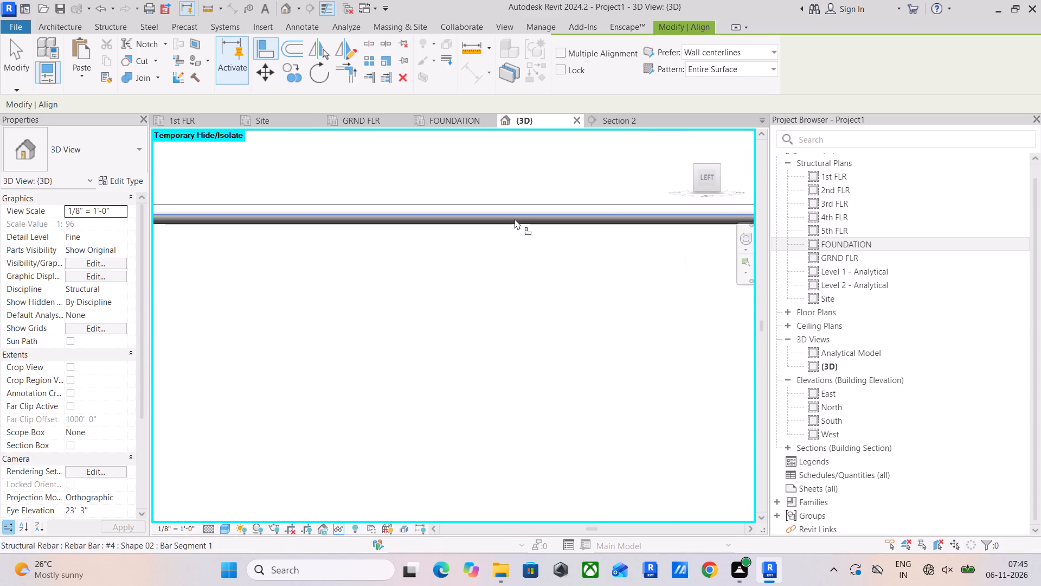
pyautogui.click(515, 219)
# Align the remaining #4 bar at 5th FLR with the GRND FLR beam's upper longitudinal bar, and finish aligning.
pyautogui.scroll(-17, 524, 305)
pyautogui.scroll(-13, 536, 336)
pyautogui.scroll(-5, 543, 403)
pyautogui.moveTo(543, 406); pyautogui.dragTo(542, 197, button='middle')
pyautogui.scroll(16, 543, 343)
pyautogui.scroll(5, 512, 353)
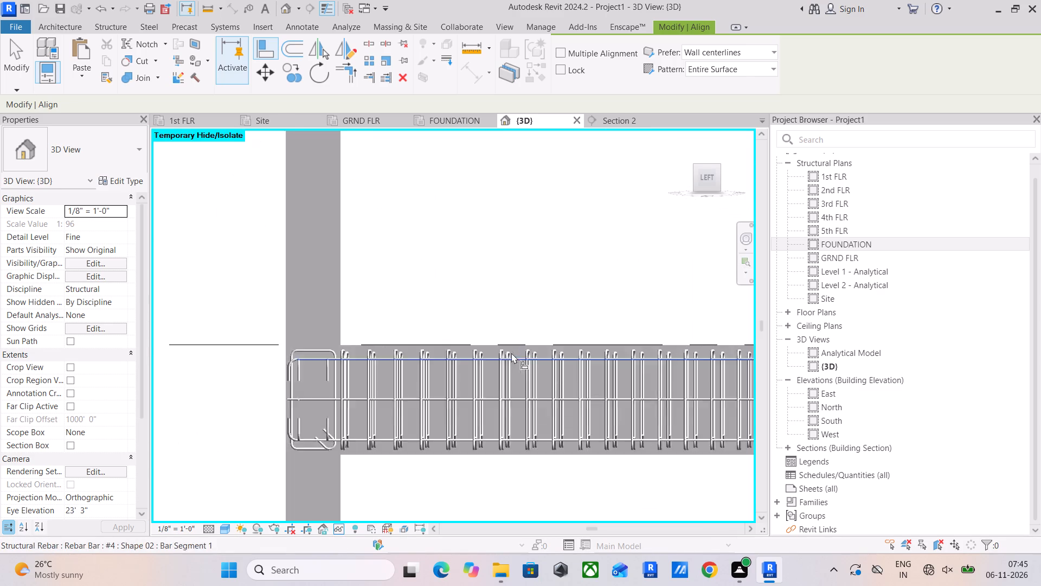
pyautogui.scroll(11, 439, 358)
pyautogui.click(412, 373)
pyautogui.scroll(-6, 523, 307)
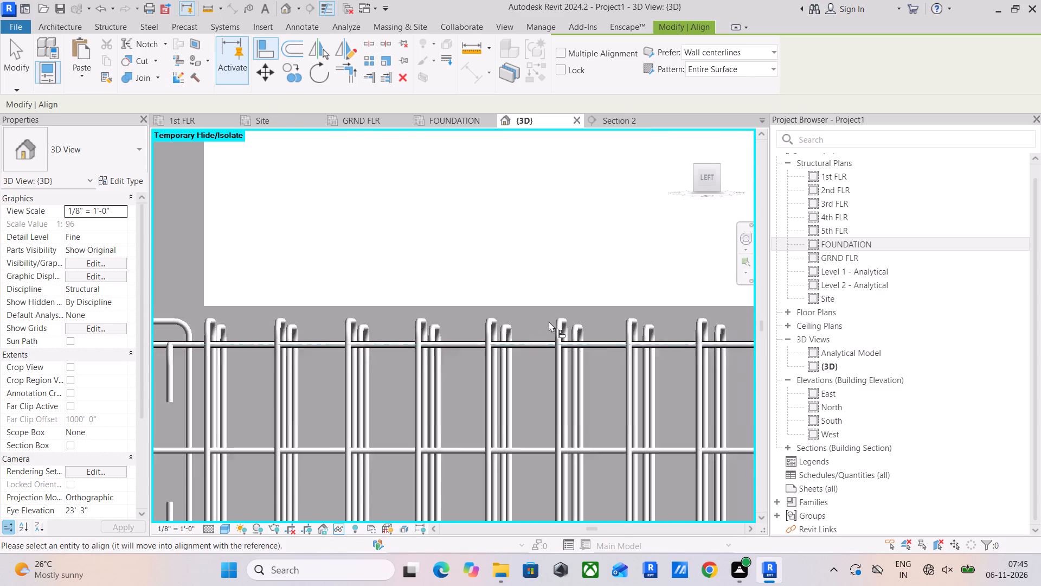
pyautogui.scroll(-12, 564, 322)
pyautogui.scroll(-12, 613, 324)
pyautogui.moveTo(665, 281); pyautogui.dragTo(609, 387, button='middle')
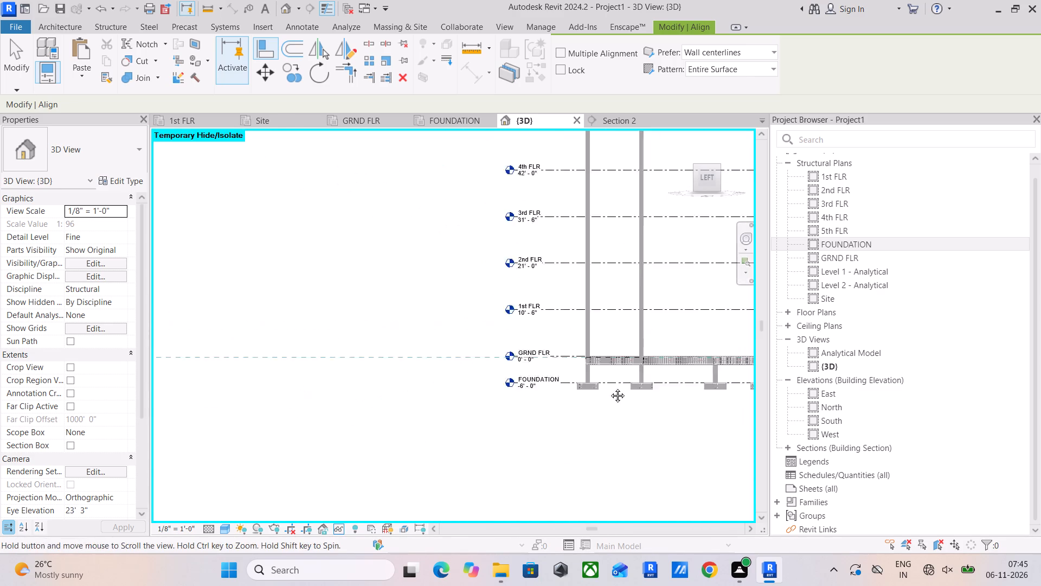
pyautogui.moveTo(609, 387); pyautogui.dragTo(590, 428, button='middle')
pyautogui.scroll(5, 545, 247)
pyautogui.scroll(18, 555, 201)
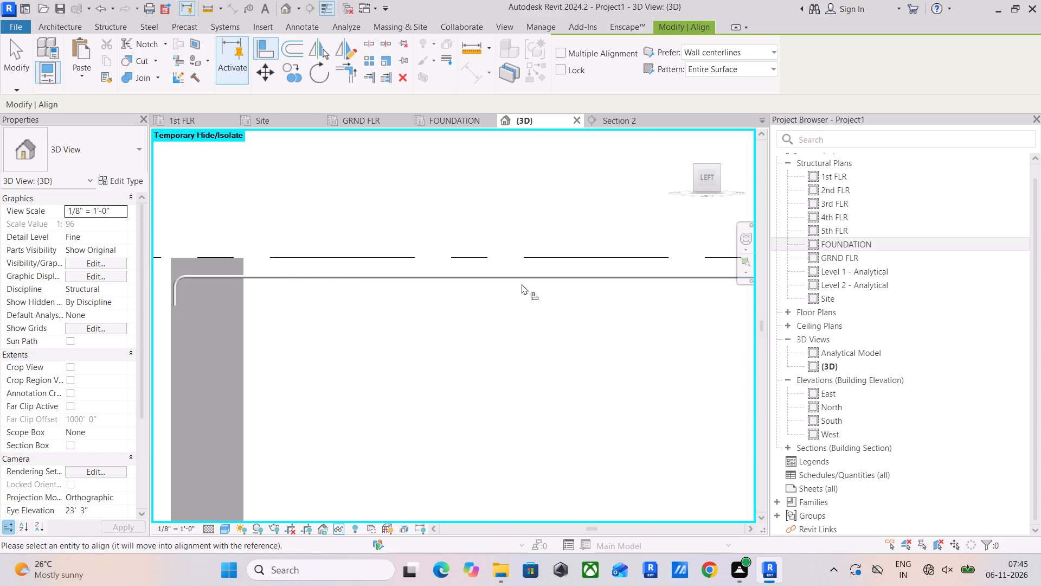
pyautogui.scroll(13, 522, 284)
pyautogui.click(514, 269)
pyautogui.scroll(-4, 514, 269)
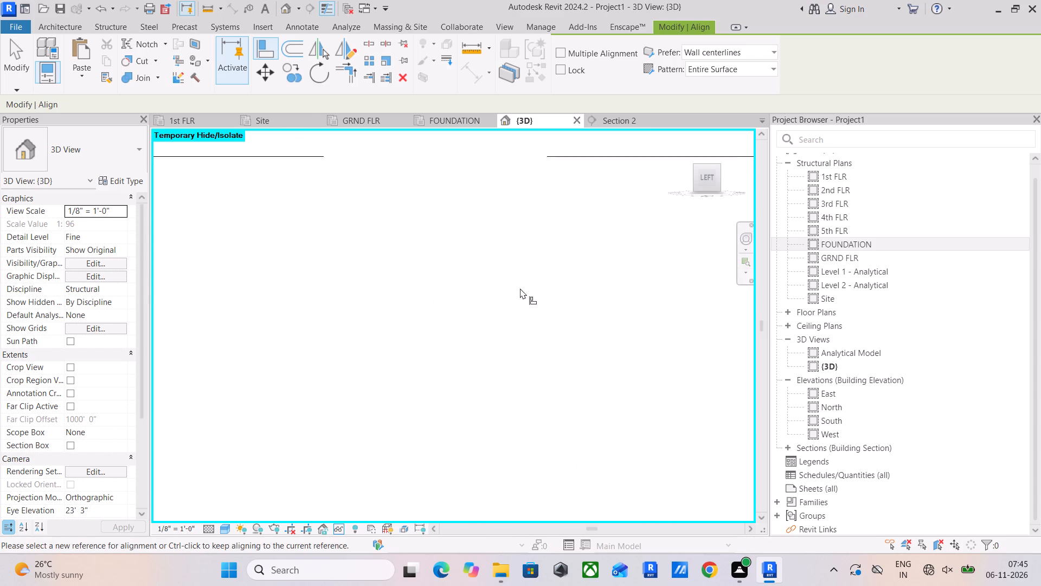
pyautogui.scroll(-8, 520, 288)
pyautogui.scroll(-20, 529, 311)
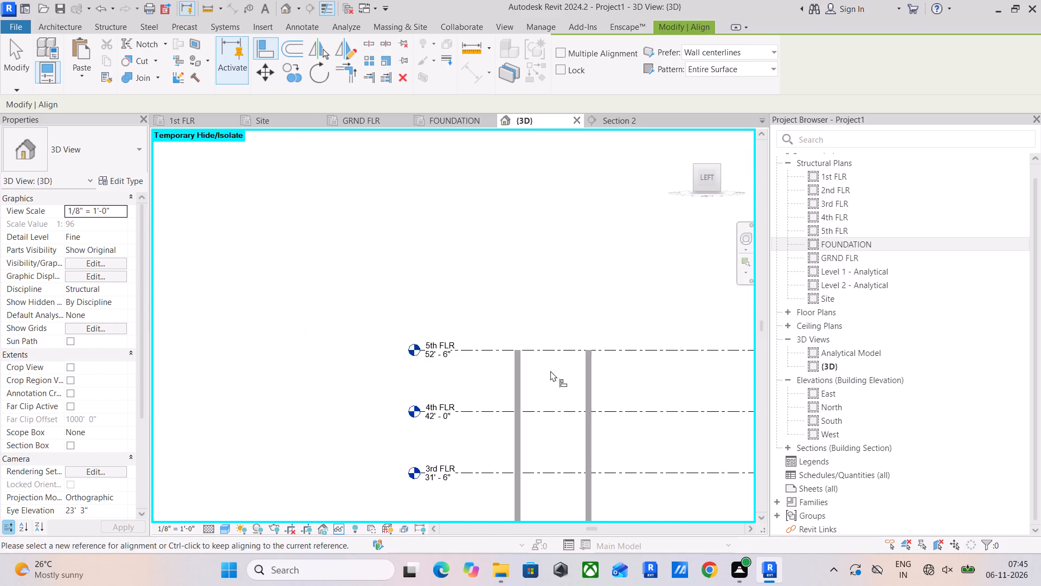
pyautogui.scroll(-6, 550, 371)
pyautogui.moveTo(554, 379); pyautogui.dragTo(444, 181, button='middle')
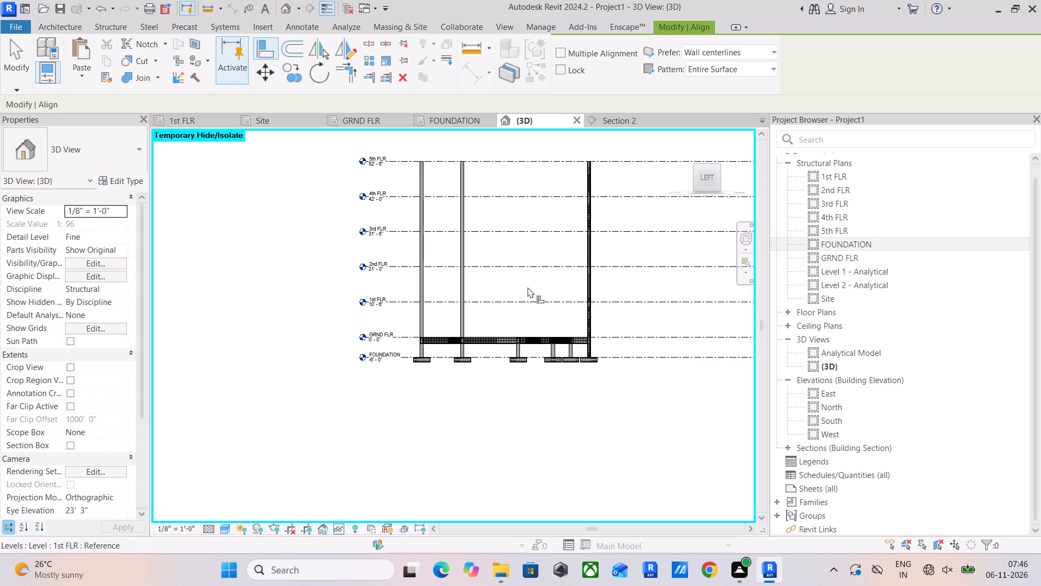
pyautogui.click(21, 63)
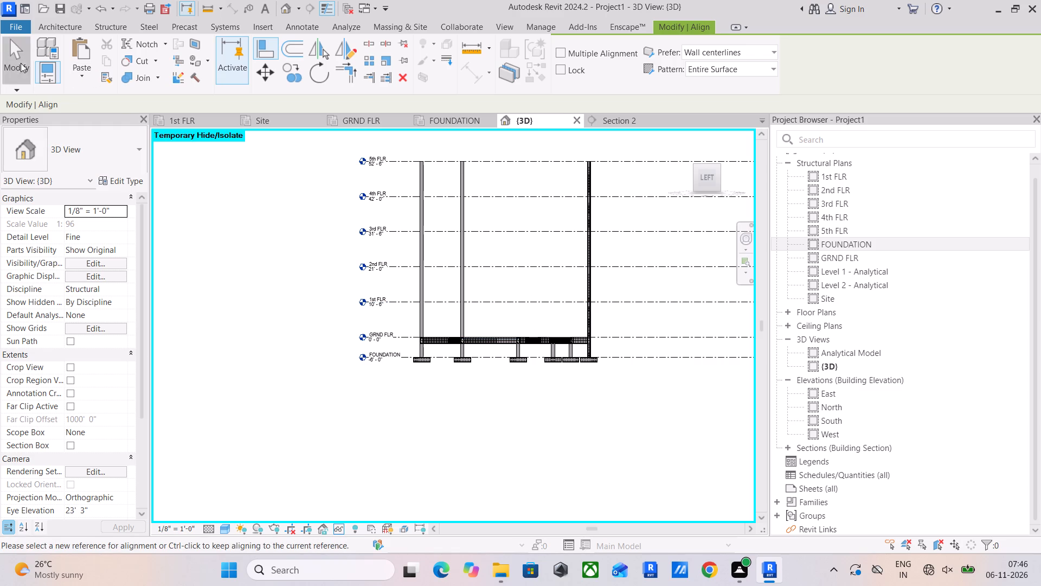
# Set the top level of the 12" x 16" column at the cross-beam junction beside the raised back corner column to 5th FLR, accepting the change.
pyautogui.scroll(6, 385, 297)
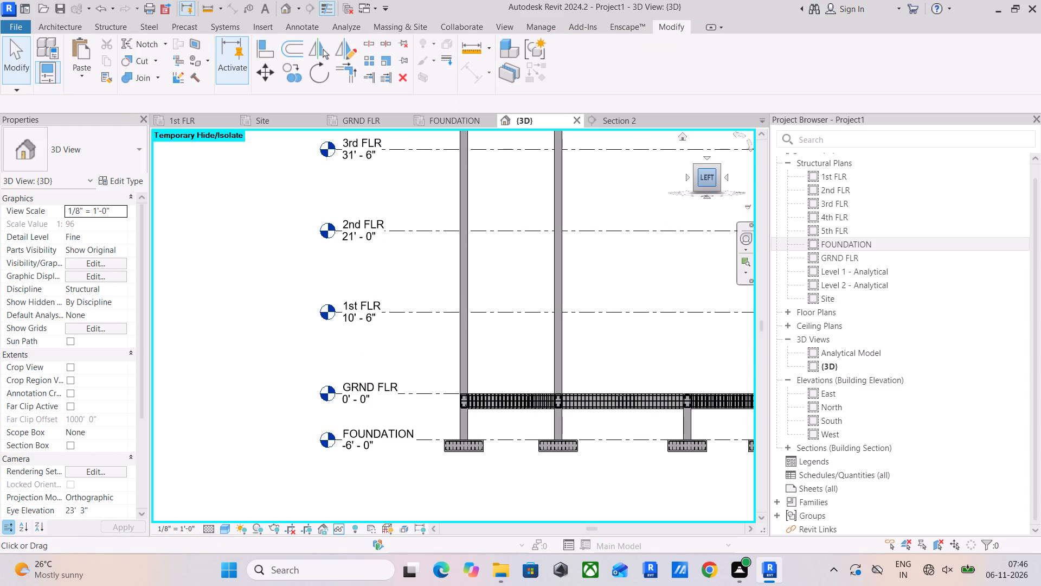
pyautogui.moveTo(706, 179); pyautogui.dragTo(646, 211)
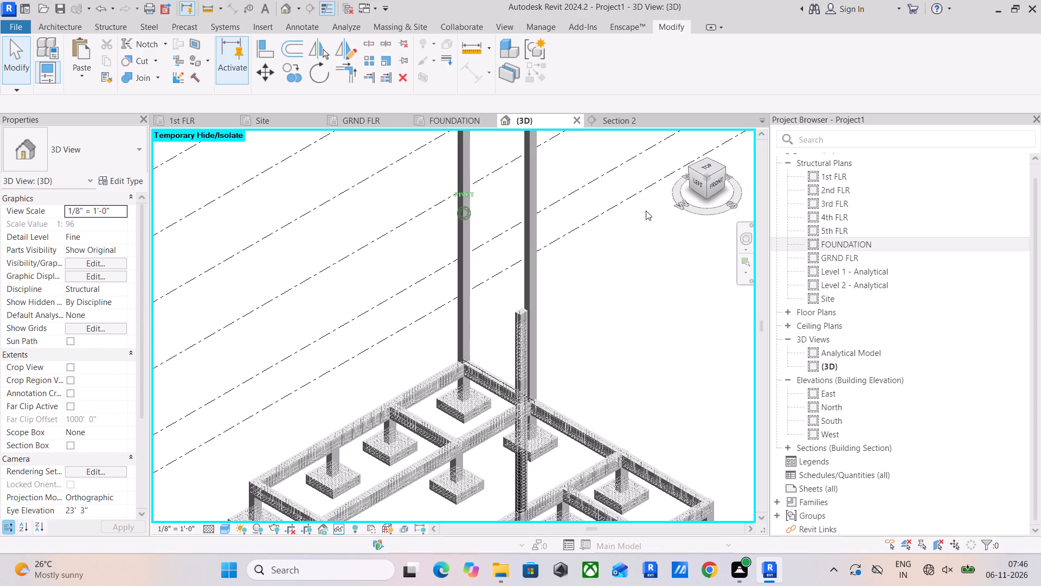
pyautogui.moveTo(646, 211); pyautogui.dragTo(667, 198)
pyautogui.scroll(5, 398, 443)
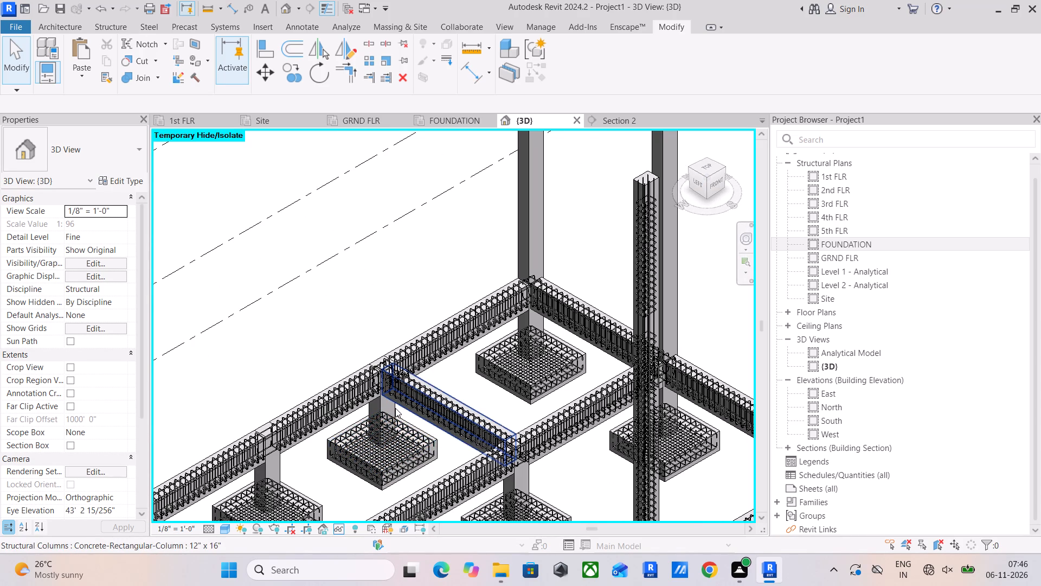
pyautogui.scroll(6, 383, 411)
pyautogui.click(382, 398)
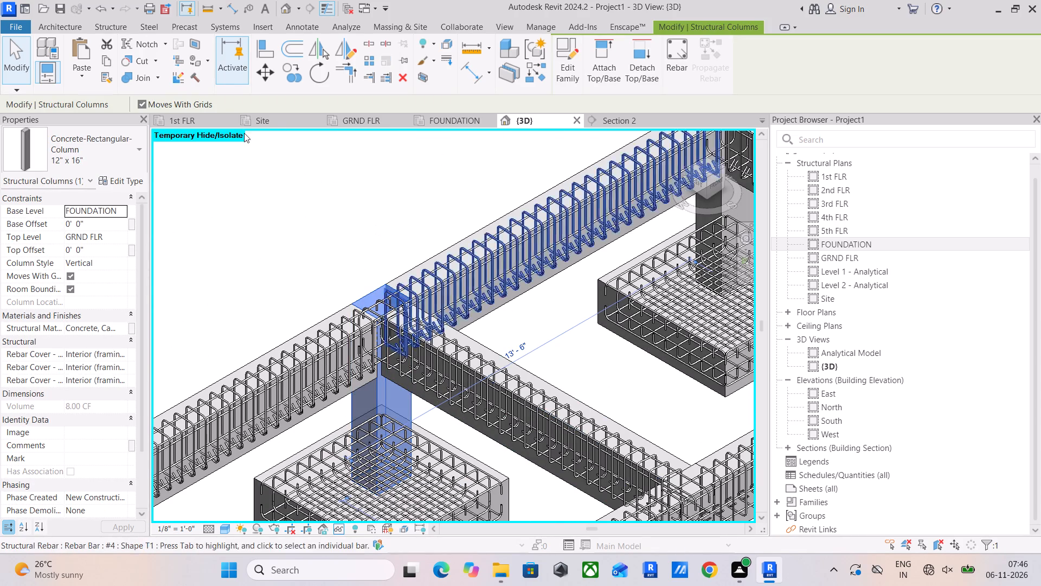
pyautogui.click(118, 235)
pyautogui.scroll(-6, 89, 283)
pyautogui.click(83, 304)
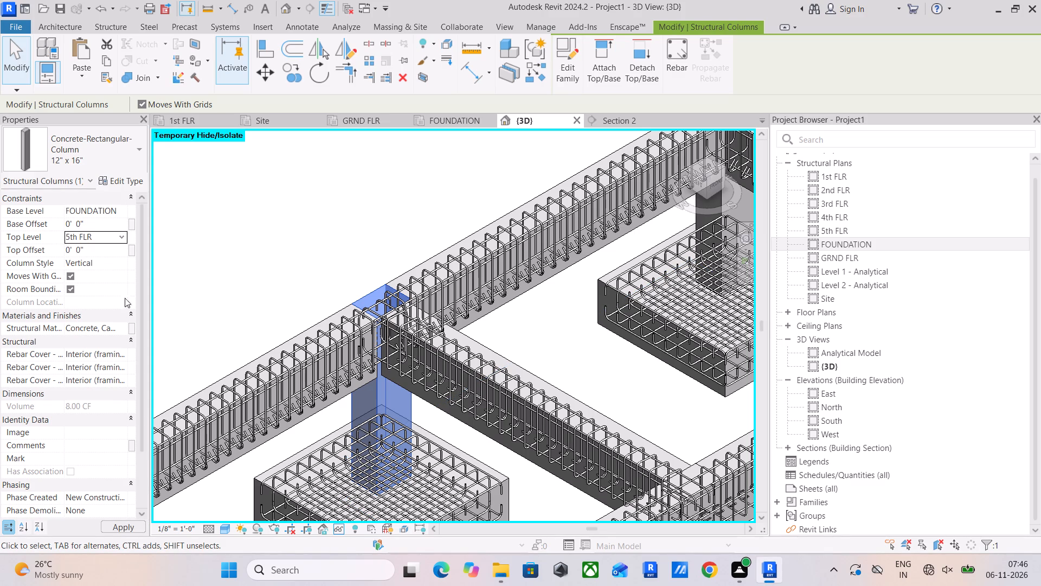
pyautogui.click(575, 326)
# In the left view, align the first displaced #4 cross-beam bar at the newly raised column's top with the GRND FLR beam's upper longitudinal bar.
pyautogui.scroll(-17, 425, 305)
pyautogui.moveTo(440, 291); pyautogui.dragTo(438, 339, button='middle')
pyautogui.scroll(5, 435, 194)
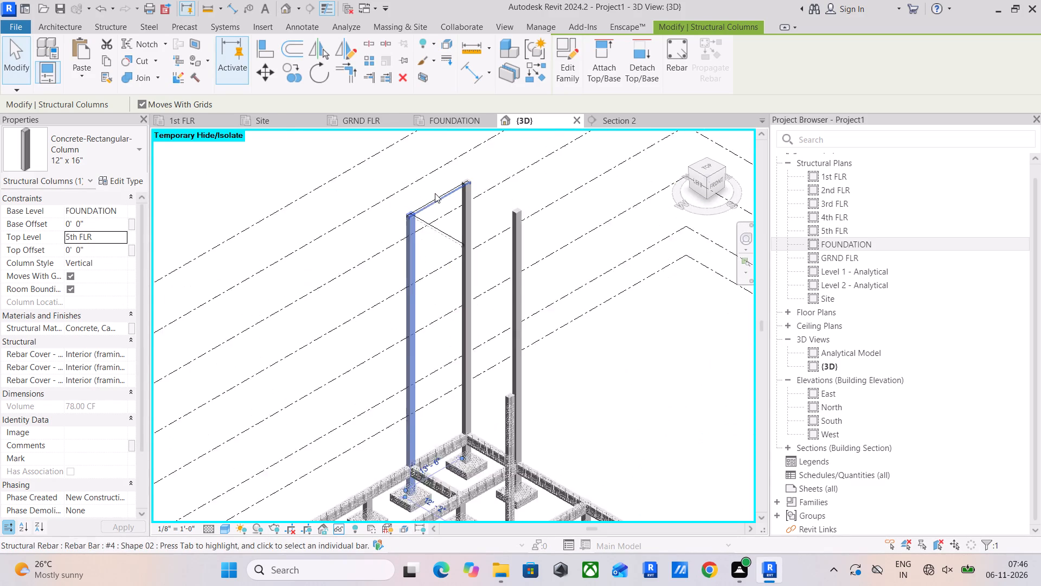
pyautogui.click(696, 181)
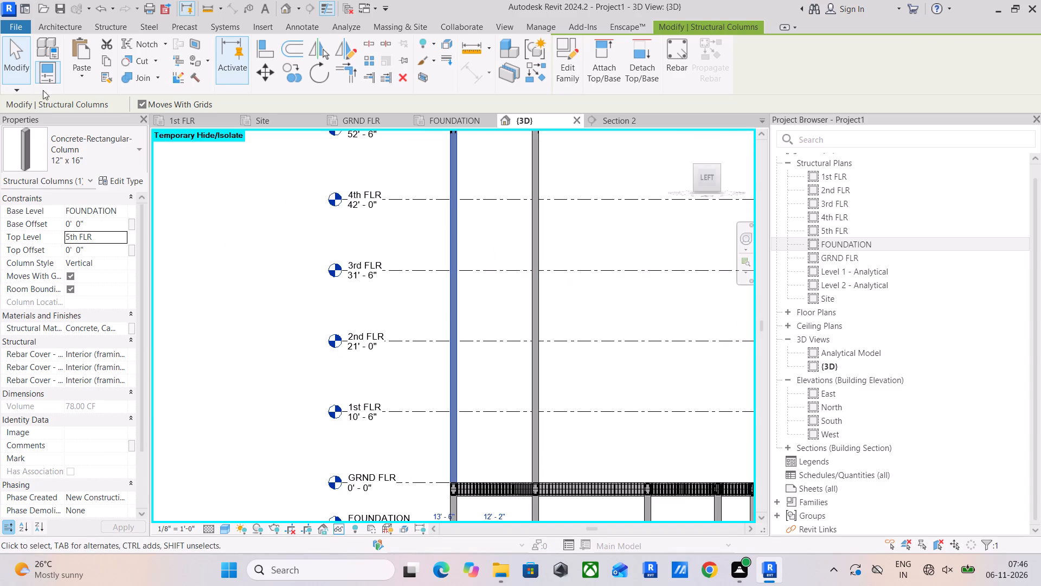
pyautogui.click(265, 49)
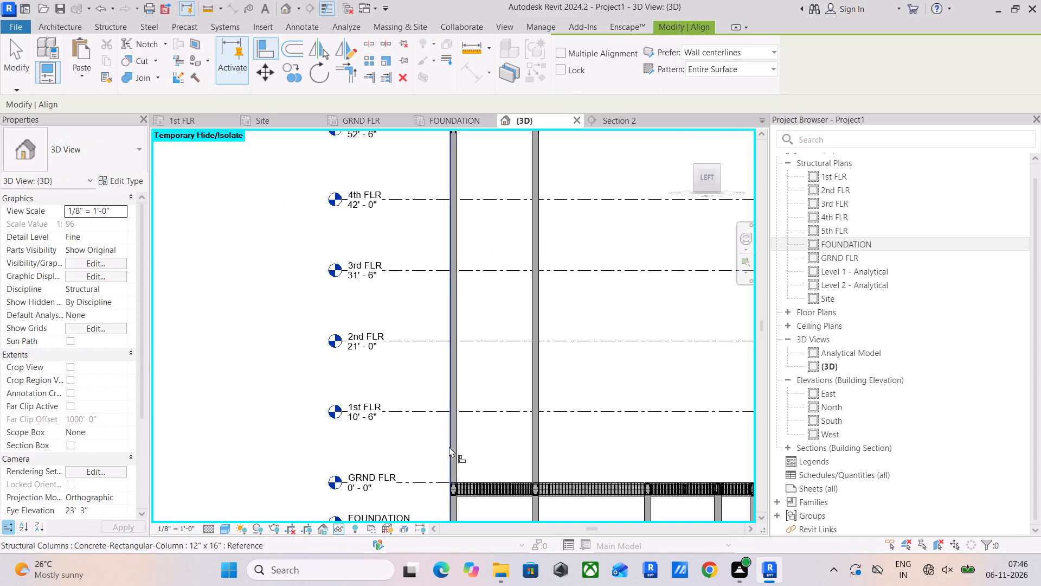
pyautogui.scroll(4, 449, 447)
pyautogui.scroll(6, 493, 509)
pyautogui.scroll(18, 483, 481)
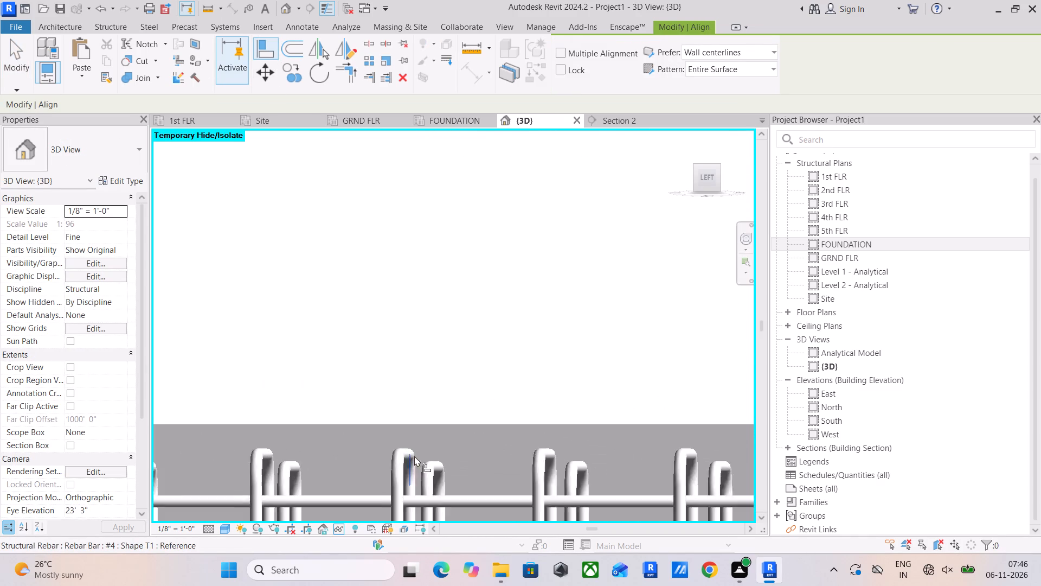
pyautogui.click(486, 505)
pyautogui.scroll(-19, 506, 354)
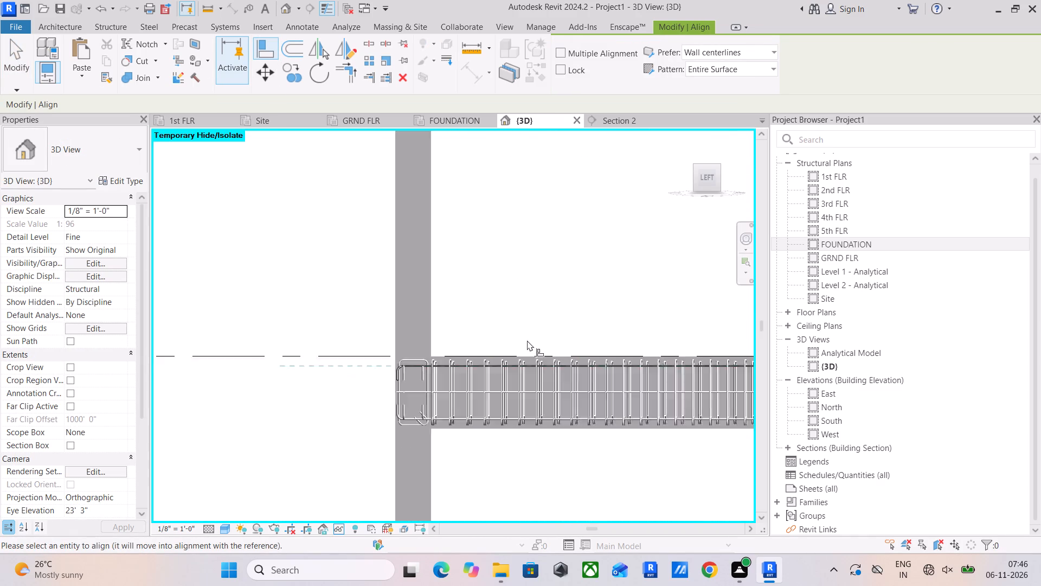
pyautogui.scroll(-1, 527, 340)
pyautogui.scroll(-15, 576, 322)
pyautogui.moveTo(600, 308); pyautogui.dragTo(545, 393, button='middle')
pyautogui.scroll(2, 542, 247)
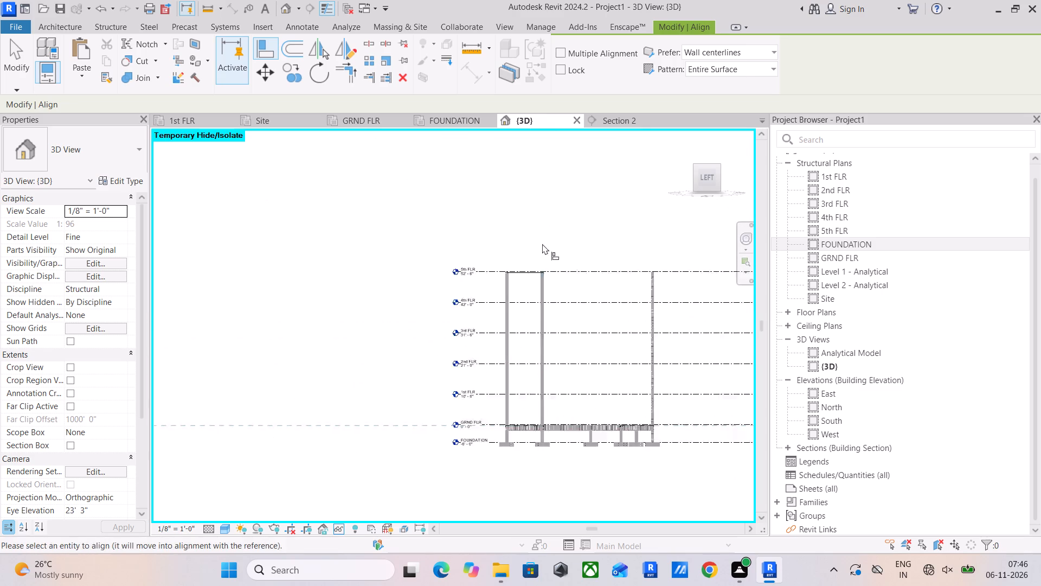
pyautogui.scroll(20, 542, 244)
pyautogui.scroll(10, 542, 244)
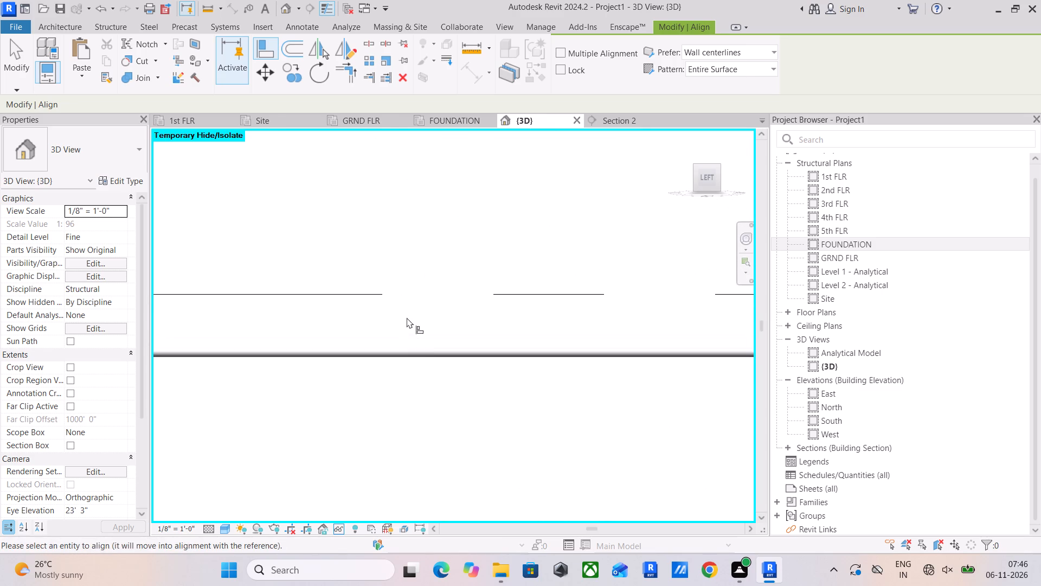
pyautogui.scroll(6, 418, 341)
pyautogui.click(433, 368)
# Align the second displaced #4 cross-beam bar at 5th FLR with the upper longitudinal bar of the GRND FLR beam.
pyautogui.scroll(-6, 434, 368)
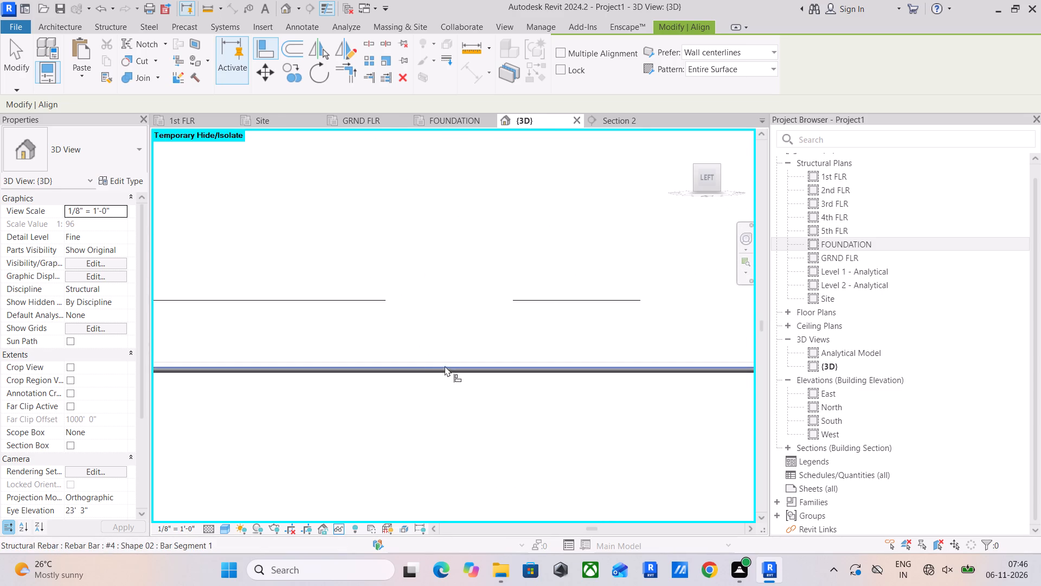
pyautogui.scroll(-14, 445, 366)
pyautogui.scroll(-12, 447, 382)
pyautogui.moveTo(453, 389); pyautogui.dragTo(481, 239, button='middle')
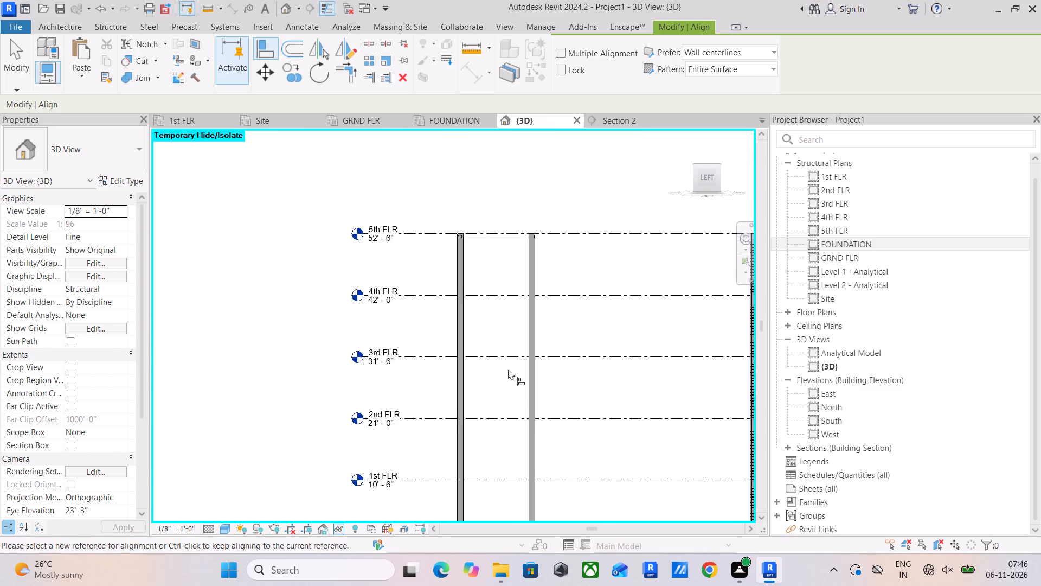
pyautogui.scroll(-4, 502, 394)
pyautogui.moveTo(502, 394); pyautogui.dragTo(514, 278, button='middle')
pyautogui.scroll(20, 502, 364)
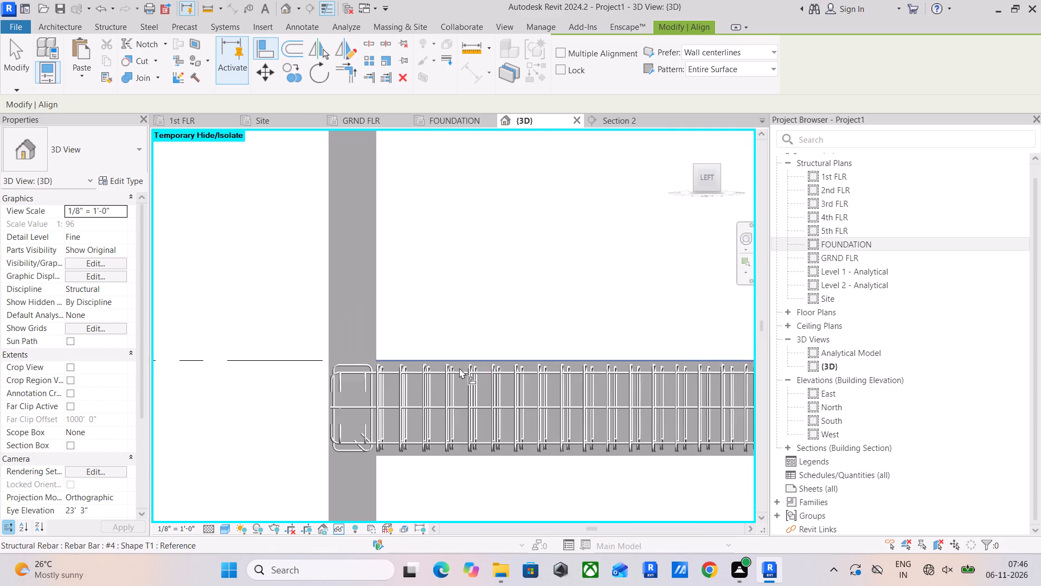
pyautogui.scroll(11, 459, 368)
pyautogui.click(451, 378)
pyautogui.scroll(-13, 486, 263)
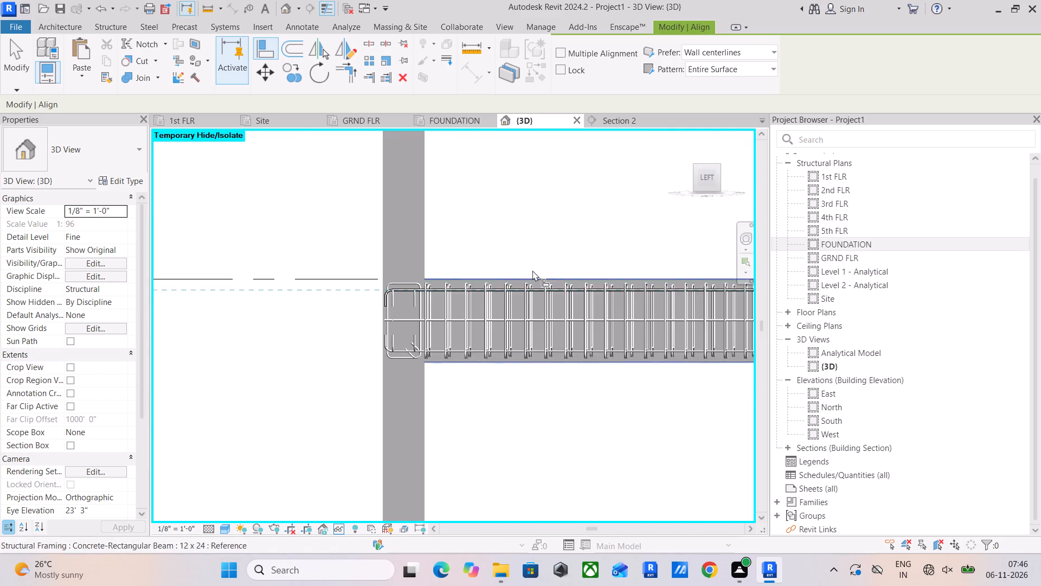
pyautogui.scroll(-6, 554, 262)
pyautogui.scroll(-4, 581, 224)
pyautogui.moveTo(583, 228); pyautogui.dragTo(531, 437, button='middle')
pyautogui.scroll(-4, 548, 256)
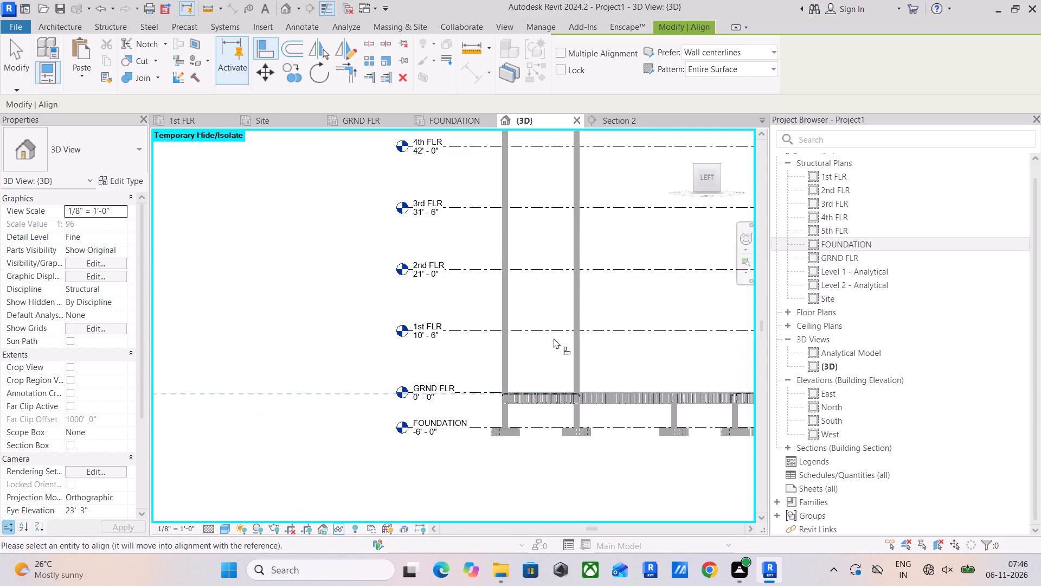
pyautogui.moveTo(554, 341); pyautogui.dragTo(538, 472, button='middle')
pyautogui.scroll(-1, 538, 472)
pyautogui.scroll(17, 520, 243)
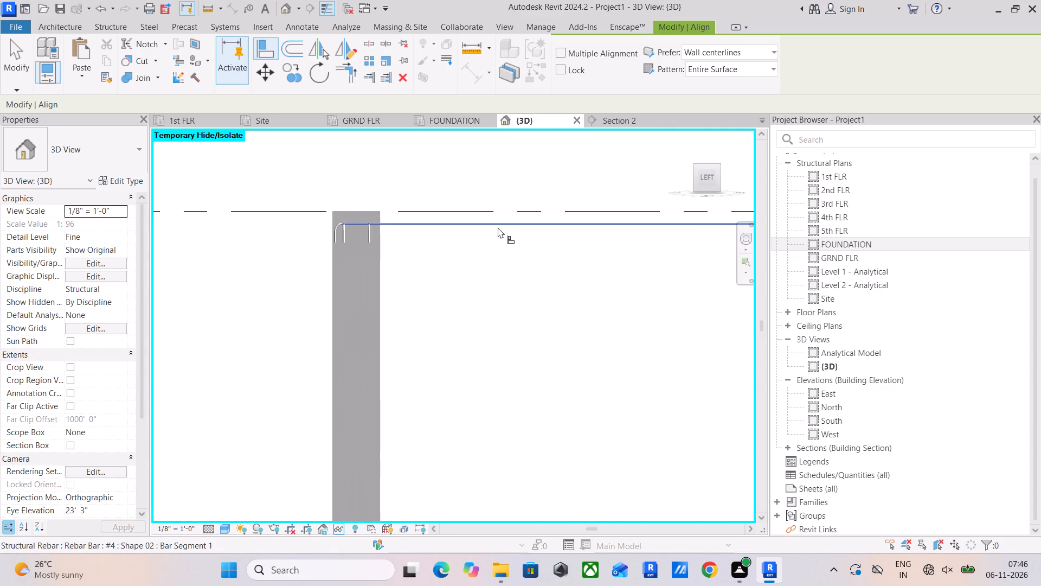
pyautogui.scroll(14, 498, 227)
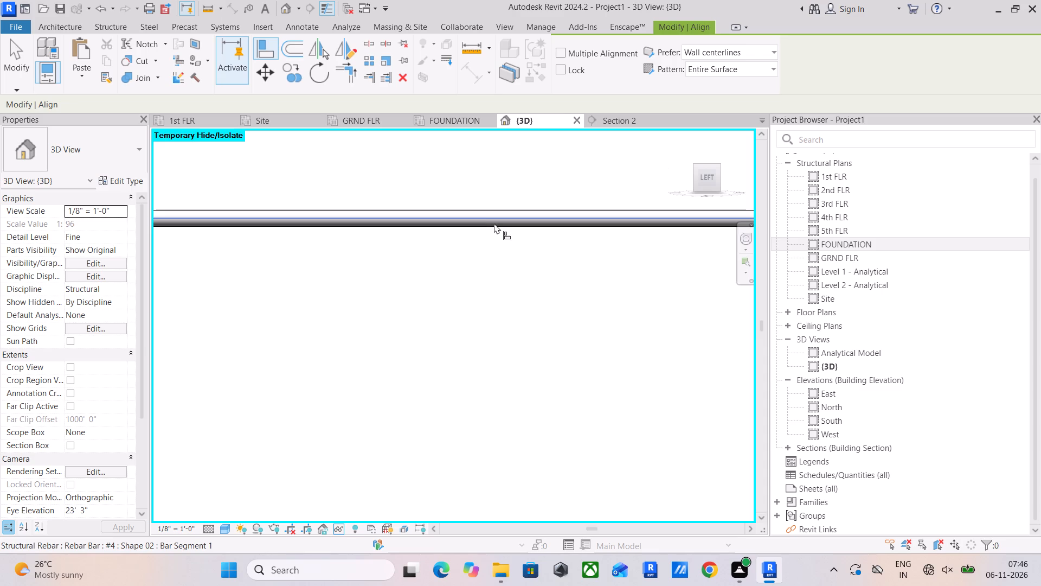
pyautogui.click(494, 223)
pyautogui.scroll(-5, 516, 284)
pyautogui.scroll(-12, 539, 324)
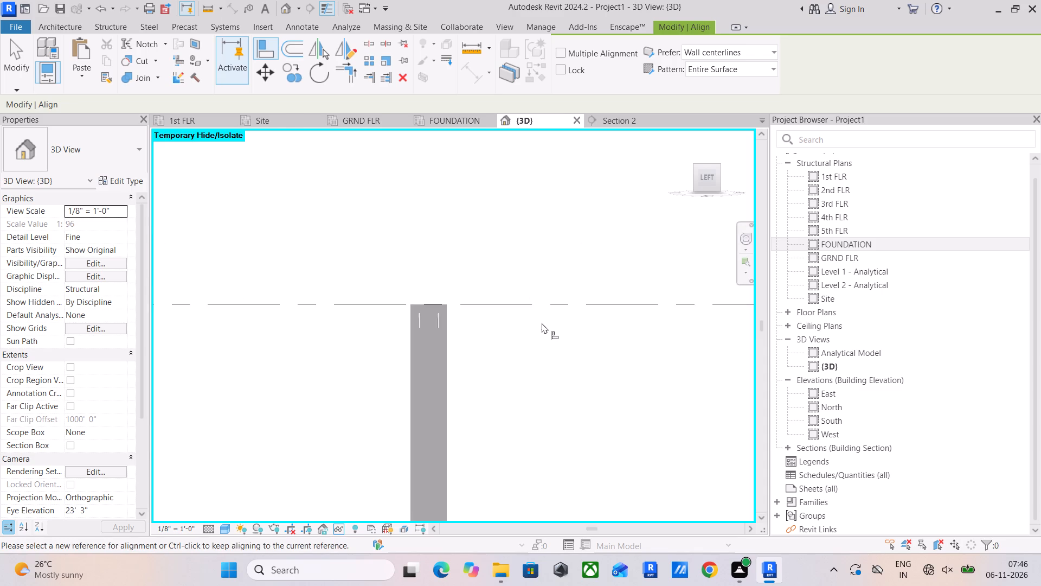
# In the back view, align the first displaced #4 bar between the two raised columns at 5th FLR with the GRND FLR beam's upper longitudinal bar.
pyautogui.scroll(-12, 542, 324)
pyautogui.moveTo(553, 368); pyautogui.dragTo(555, 269, button='middle')
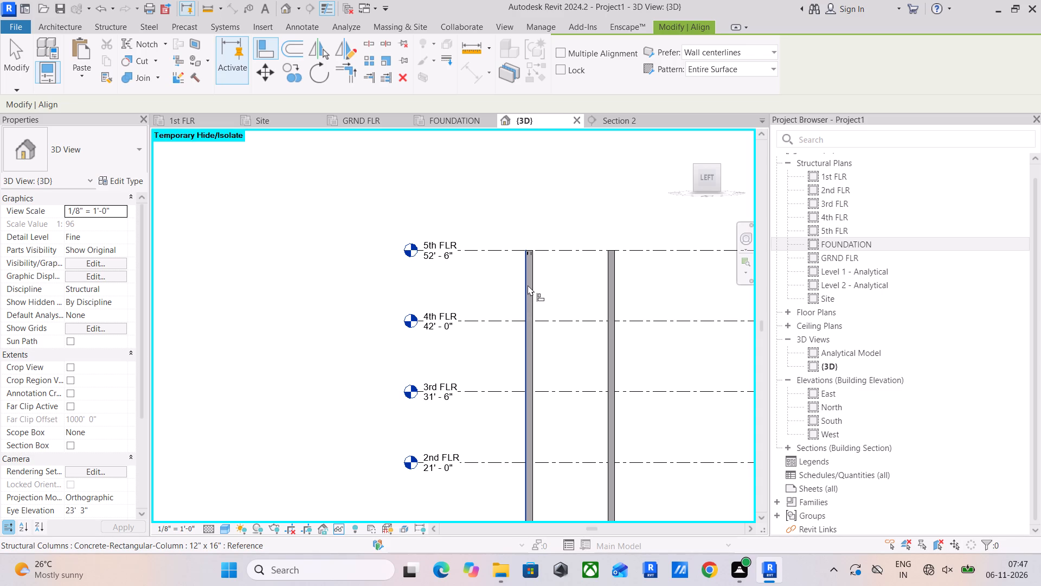
pyautogui.press('Escape')
pyautogui.press('Escape')
pyautogui.press('Escape')
pyautogui.scroll(-4, 502, 260)
pyautogui.click(517, 274)
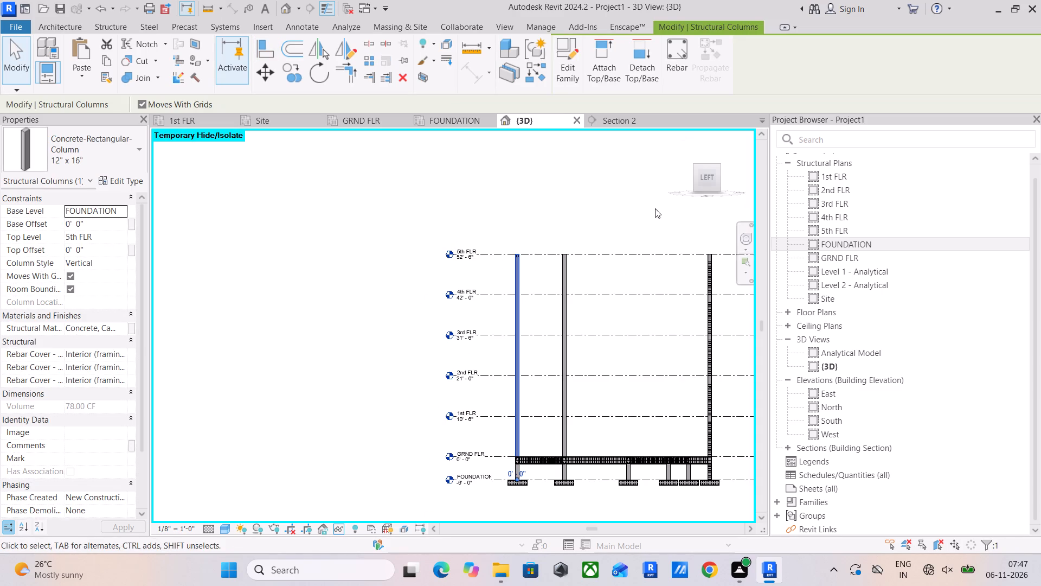
pyautogui.moveTo(703, 180); pyautogui.dragTo(729, 180)
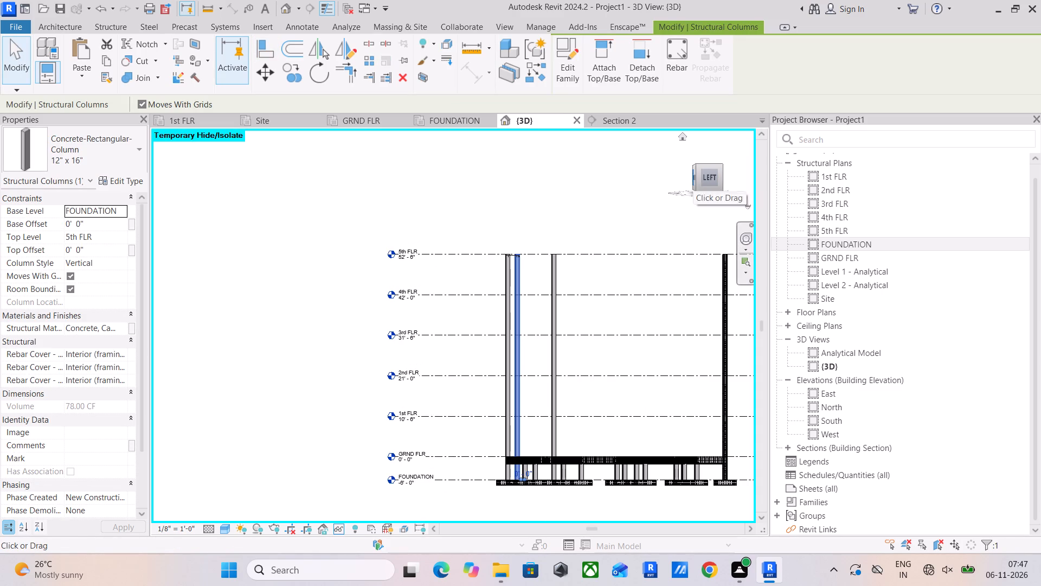
pyautogui.click(693, 176)
pyautogui.click(718, 177)
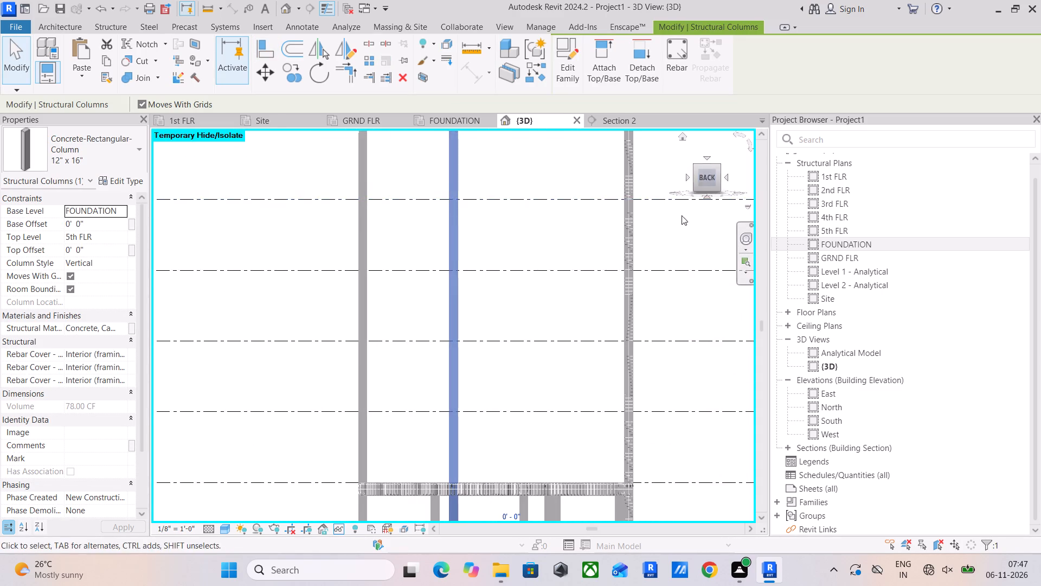
pyautogui.scroll(-5, 503, 327)
pyautogui.moveTo(501, 332); pyautogui.dragTo(501, 375, button='middle')
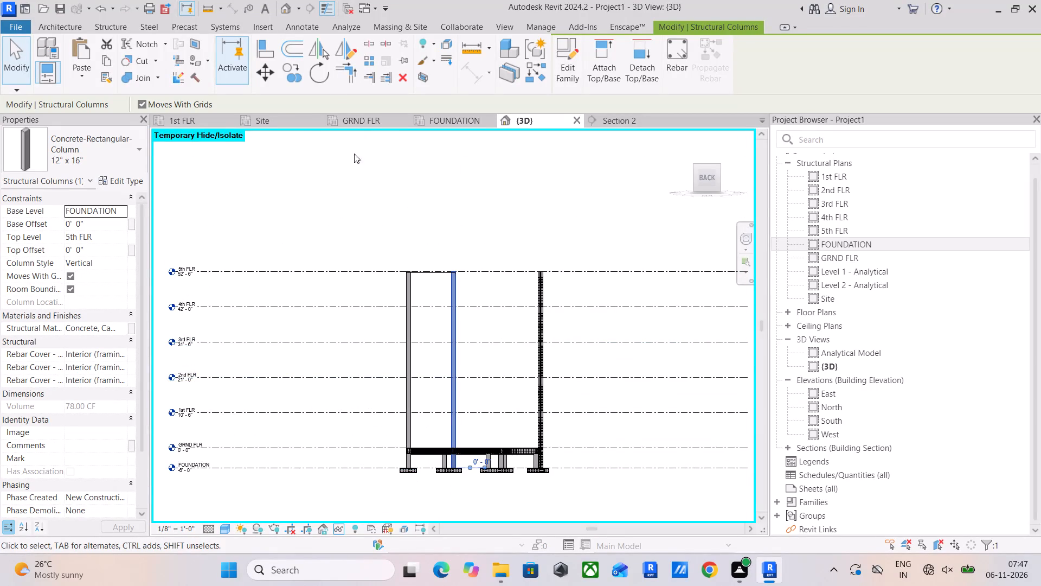
pyautogui.click(269, 49)
pyautogui.scroll(10, 375, 427)
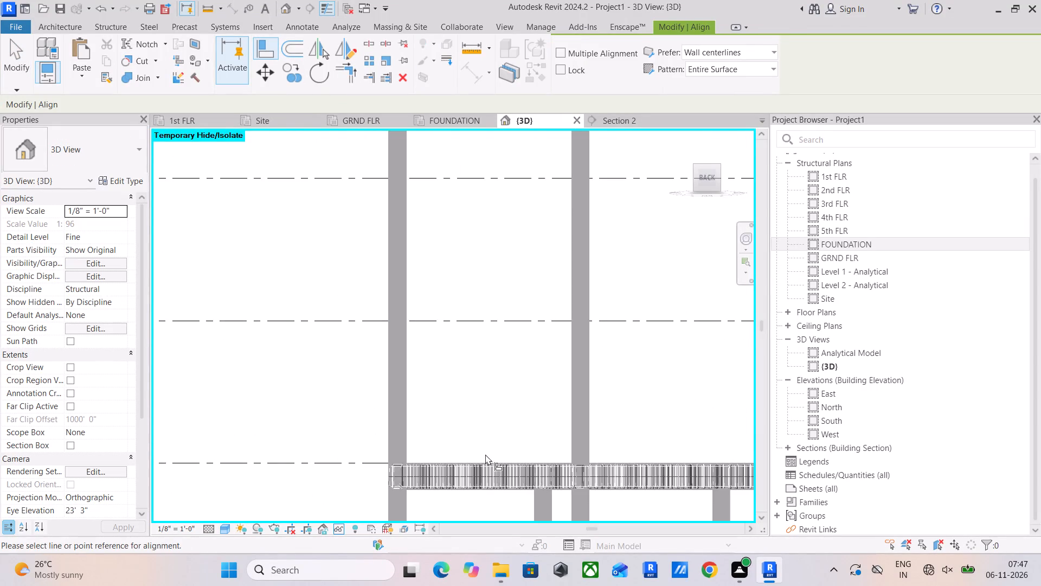
pyautogui.scroll(7, 485, 454)
pyautogui.moveTo(458, 476); pyautogui.dragTo(459, 352, button='middle')
pyautogui.scroll(11, 392, 348)
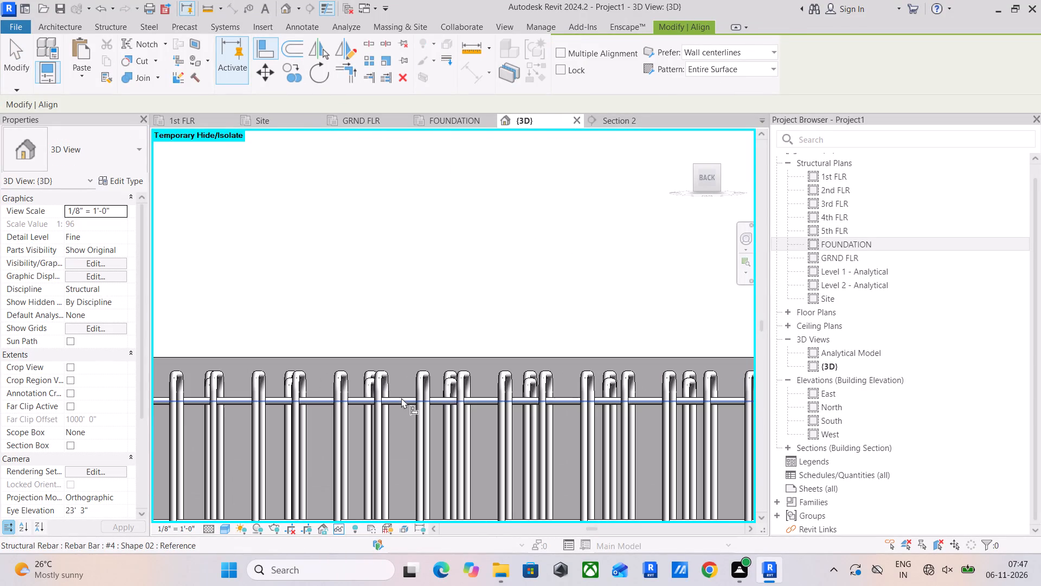
pyautogui.click(401, 398)
pyautogui.scroll(-18, 431, 267)
pyautogui.scroll(-4, 464, 226)
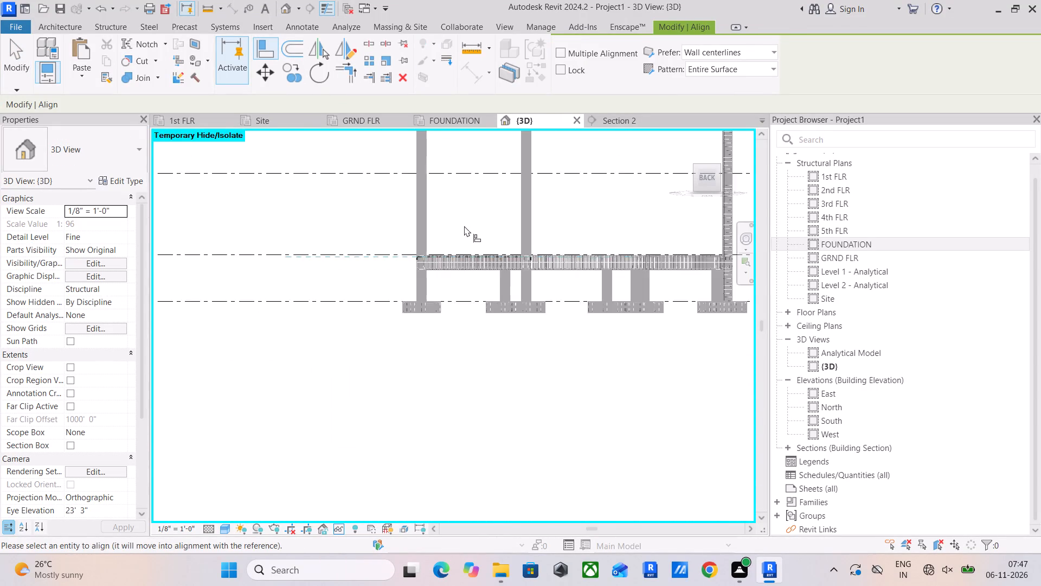
pyautogui.moveTo(464, 226); pyautogui.dragTo(451, 459, button='middle')
pyautogui.scroll(-4, 473, 283)
pyautogui.scroll(10, 469, 173)
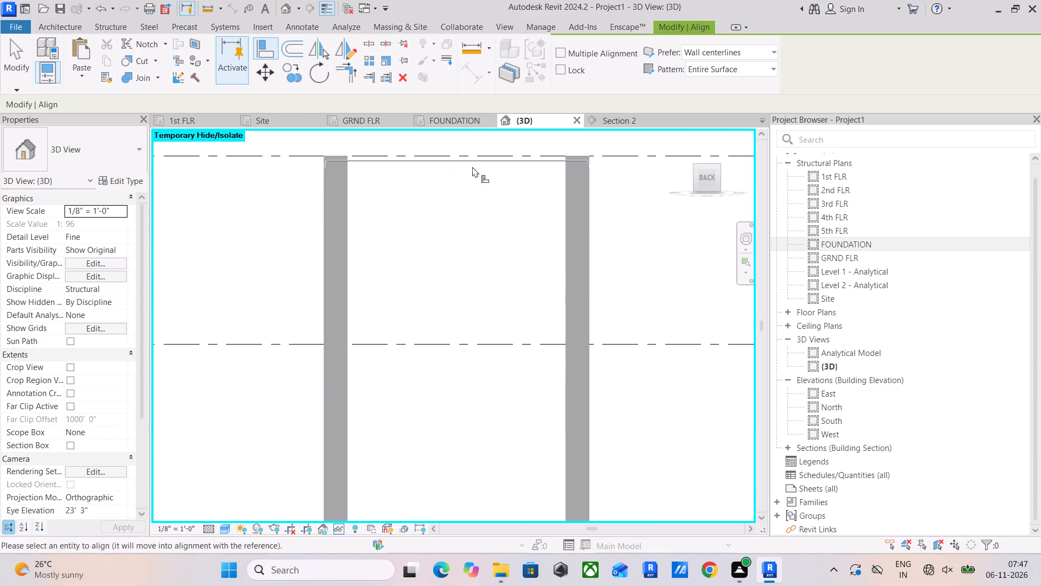
pyautogui.scroll(13, 473, 133)
pyautogui.scroll(5, 470, 189)
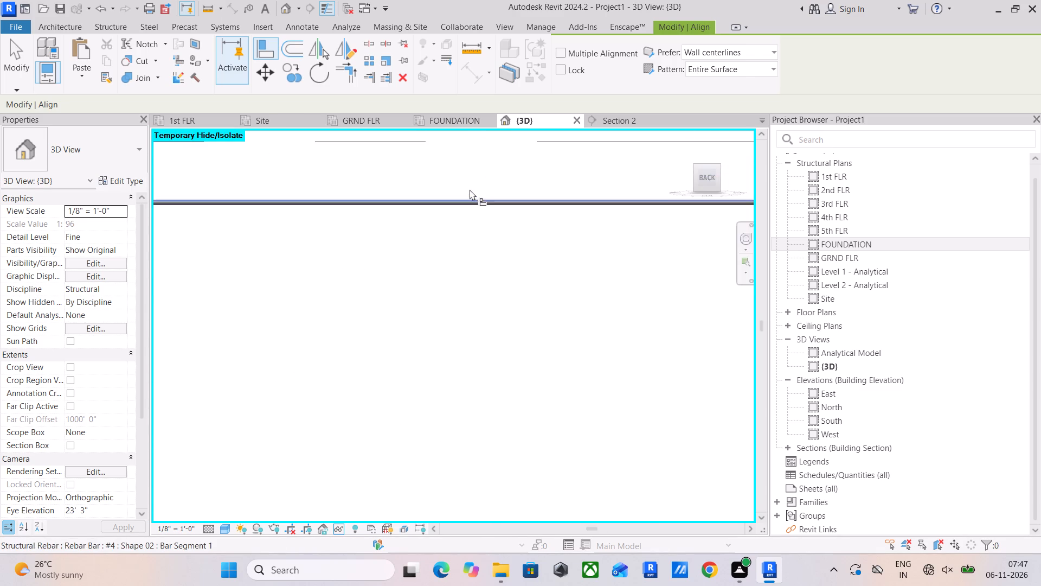
pyautogui.scroll(5, 472, 208)
pyautogui.click(478, 190)
# Align the second displaced #4 bar between the same raised columns at 5th FLR with the GRND FLR beam's upper longitudinal bar.
pyautogui.scroll(-5, 478, 190)
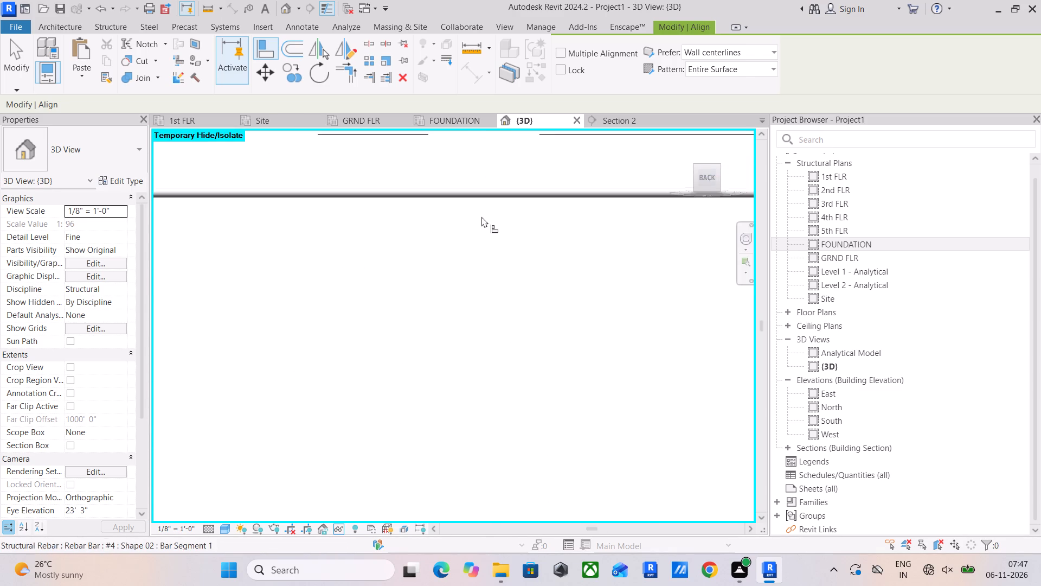
pyautogui.scroll(-6, 481, 220)
pyautogui.scroll(-18, 497, 270)
pyautogui.scroll(-7, 502, 309)
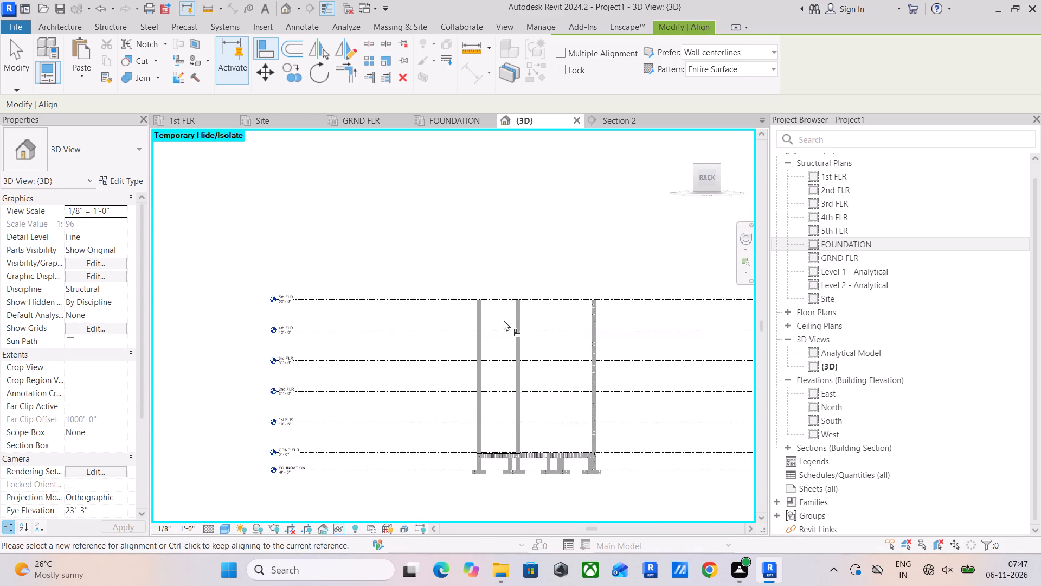
pyautogui.scroll(-4, 504, 320)
pyautogui.scroll(7, 490, 435)
pyautogui.scroll(12, 493, 351)
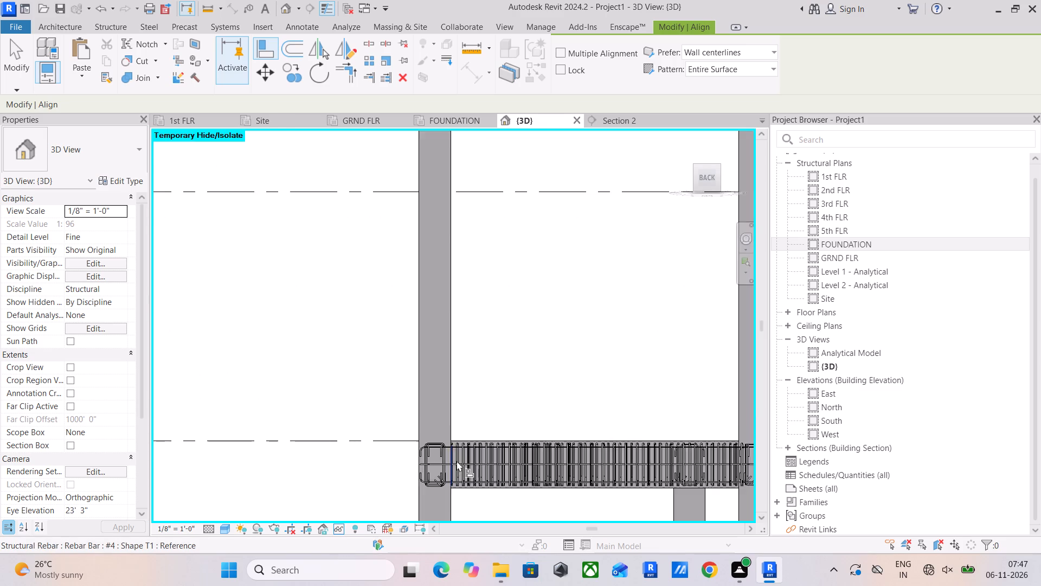
pyautogui.scroll(13, 453, 453)
pyautogui.click(427, 426)
pyautogui.scroll(-6, 590, 209)
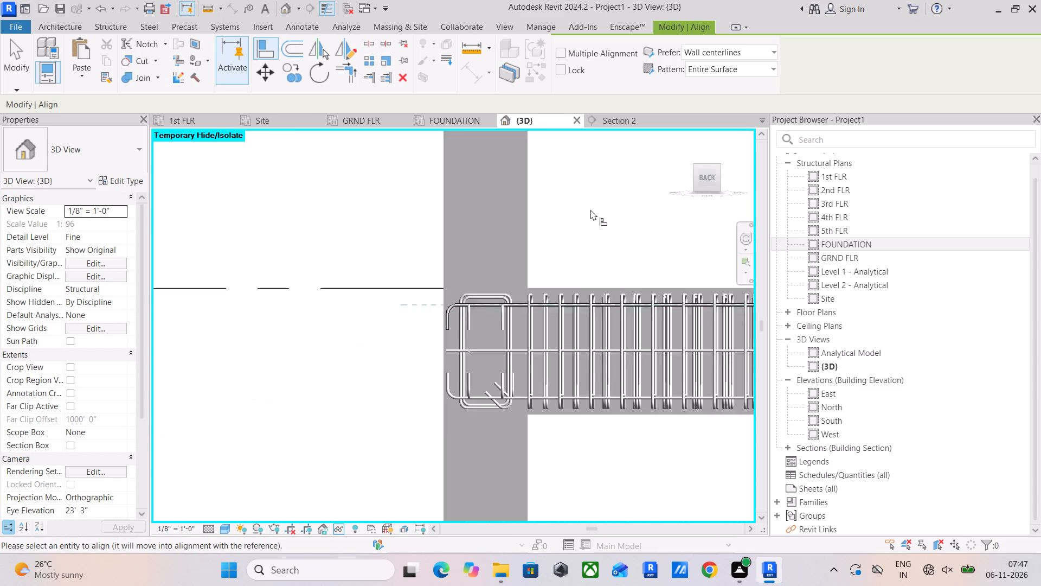
pyautogui.scroll(-12, 590, 209)
pyautogui.moveTo(635, 203); pyautogui.dragTo(493, 379, button='middle')
pyautogui.scroll(-6, 537, 290)
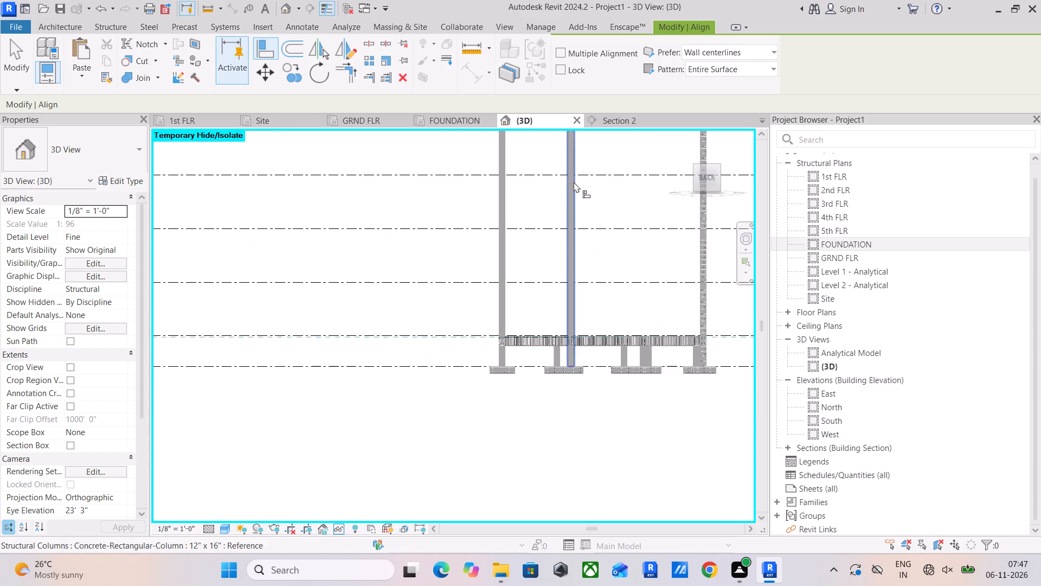
pyautogui.scroll(-6, 574, 182)
pyautogui.moveTo(580, 206); pyautogui.dragTo(569, 375, button='middle')
pyautogui.scroll(11, 552, 287)
pyautogui.scroll(4, 511, 371)
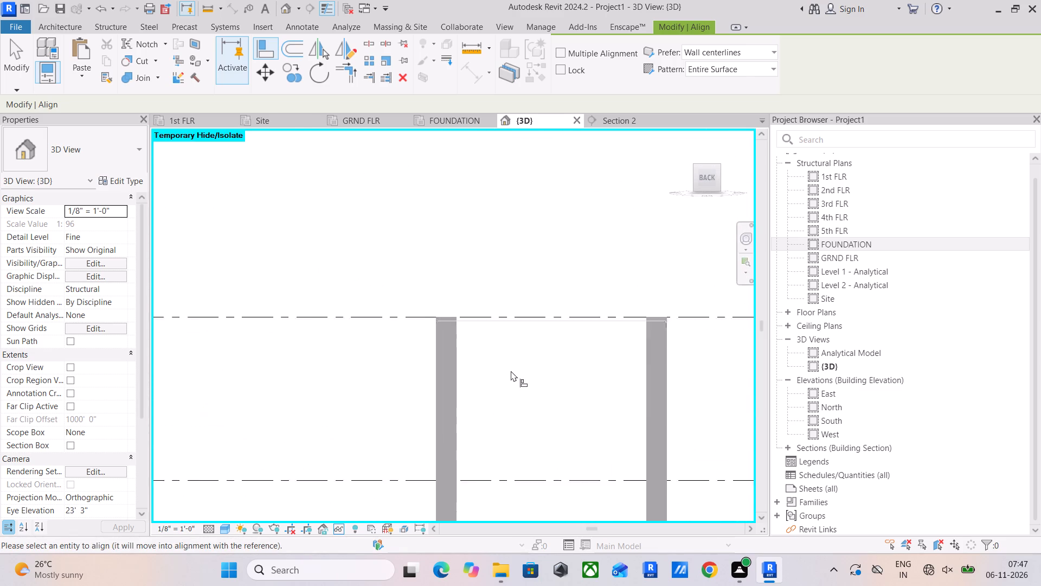
pyautogui.scroll(2, 511, 371)
pyautogui.scroll(17, 494, 297)
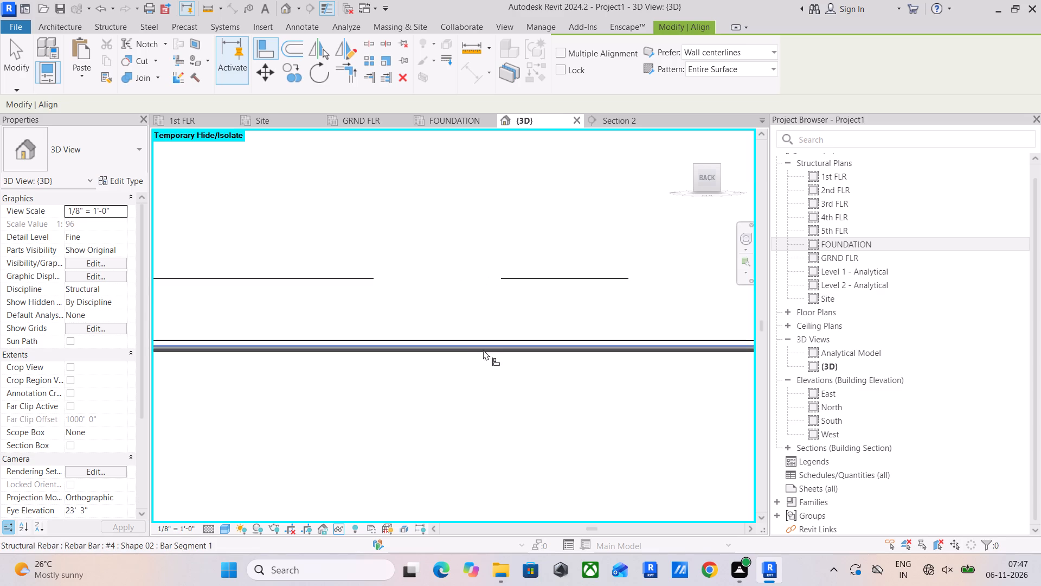
pyautogui.click(489, 346)
# Check the raised columns and GRND FLR beam reinforcement in the back view for remaining displaced bars, and finish aligning.
pyautogui.scroll(-13, 490, 348)
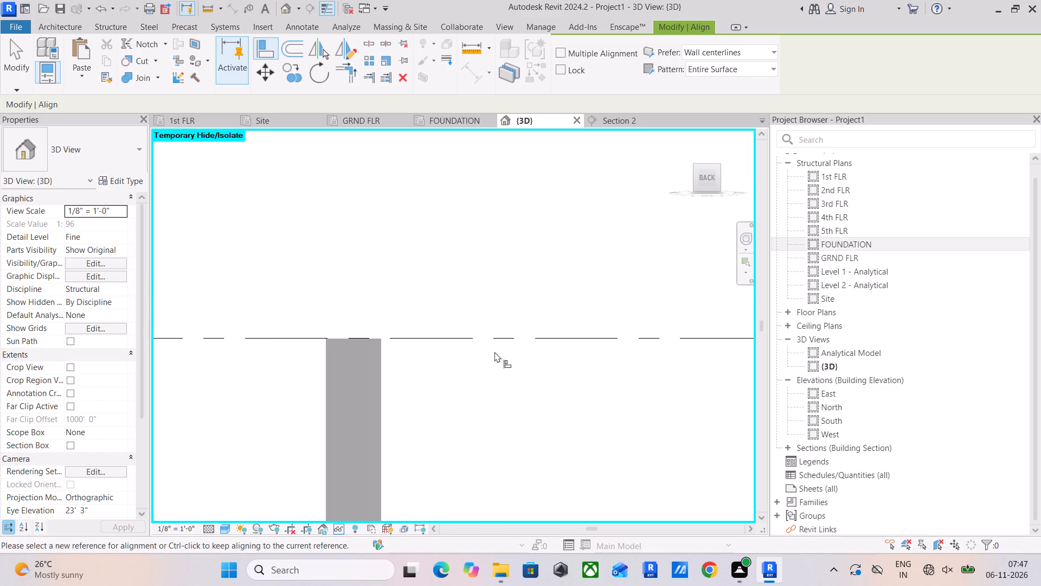
pyautogui.scroll(-14, 494, 352)
pyautogui.scroll(-14, 496, 354)
pyautogui.scroll(-7, 497, 354)
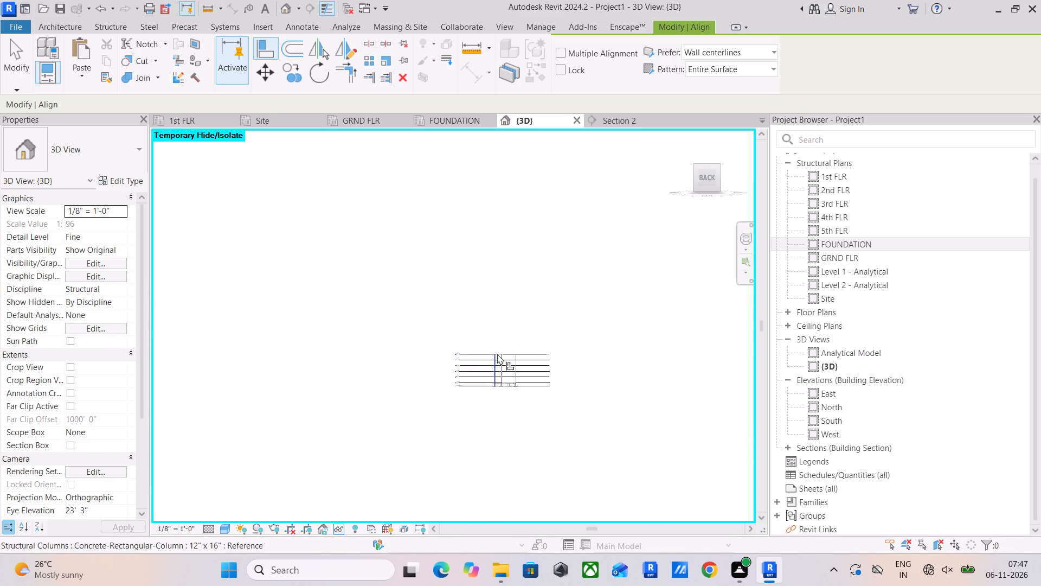
pyautogui.scroll(-7, 497, 354)
pyautogui.scroll(14, 497, 354)
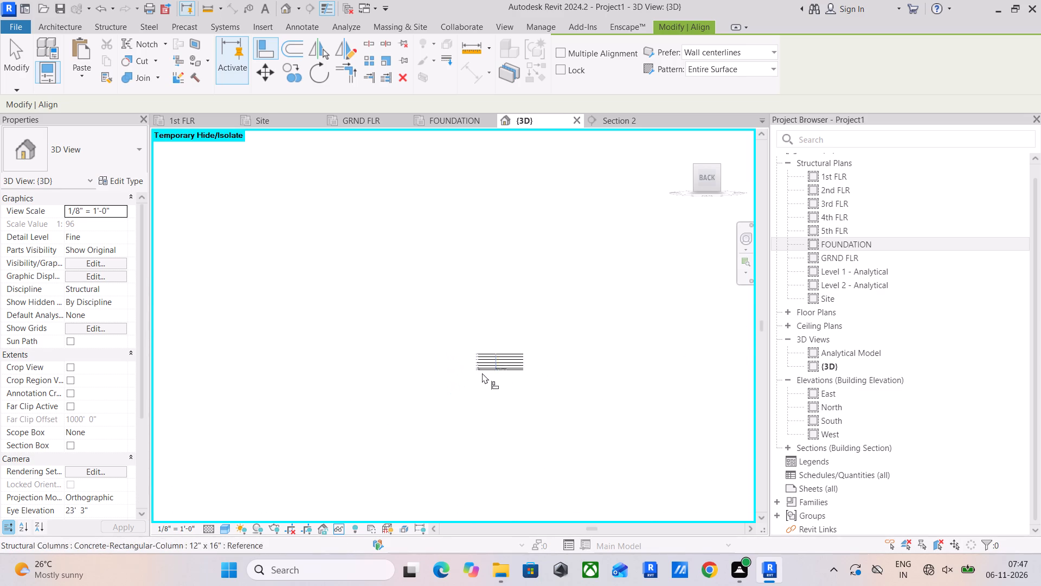
pyautogui.scroll(10, 482, 373)
pyautogui.moveTo(646, 359); pyautogui.dragTo(487, 361, button='middle')
pyautogui.scroll(4, 532, 358)
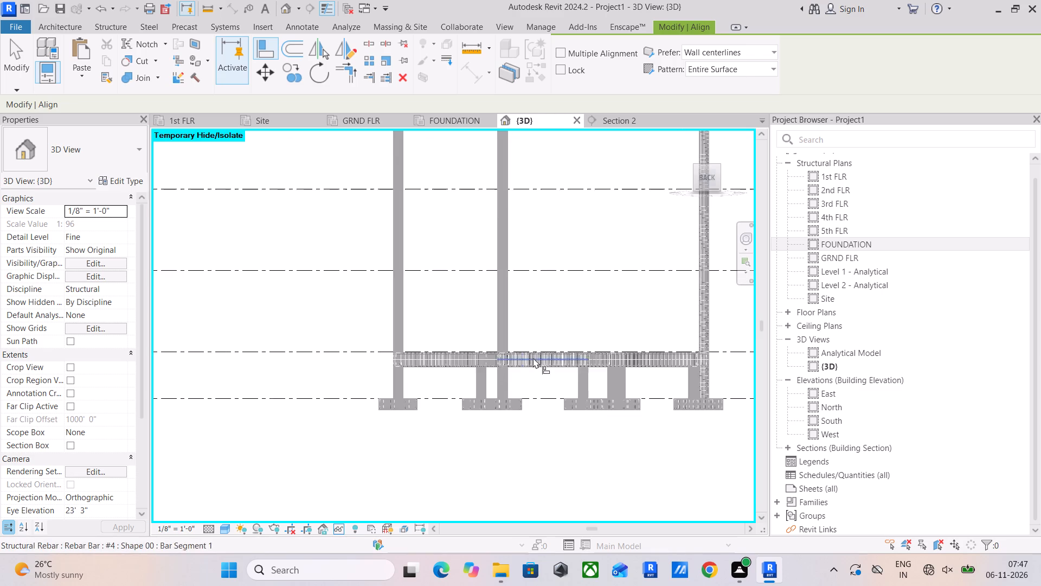
pyautogui.scroll(12, 533, 358)
pyautogui.scroll(-11, 518, 339)
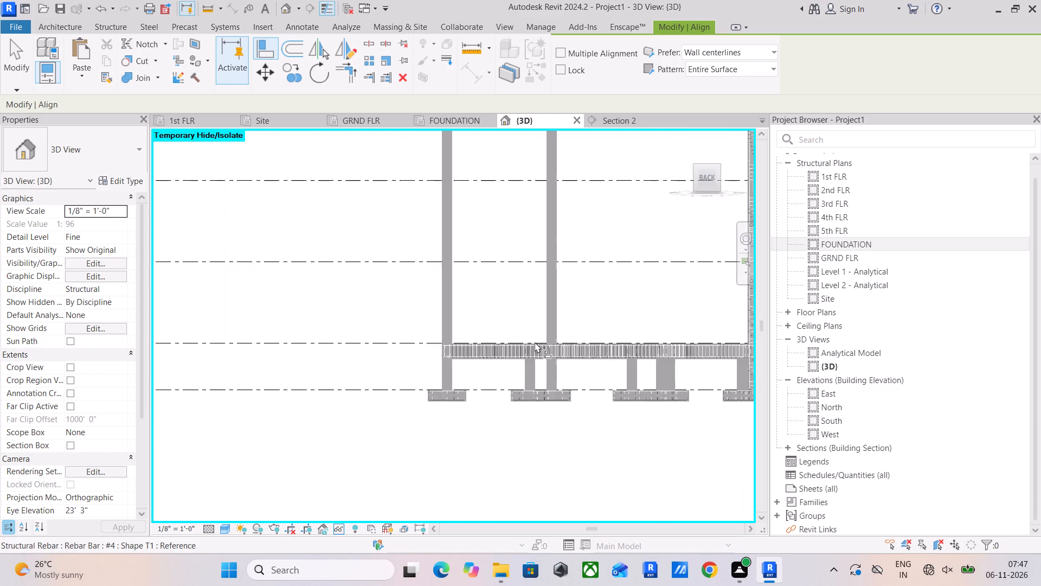
pyautogui.click(8, 65)
# Set the top level of the short 12" x 16" column next to the last raised column on the same outer beam to 5th FLR, accepting the change.
pyautogui.scroll(-5, 470, 288)
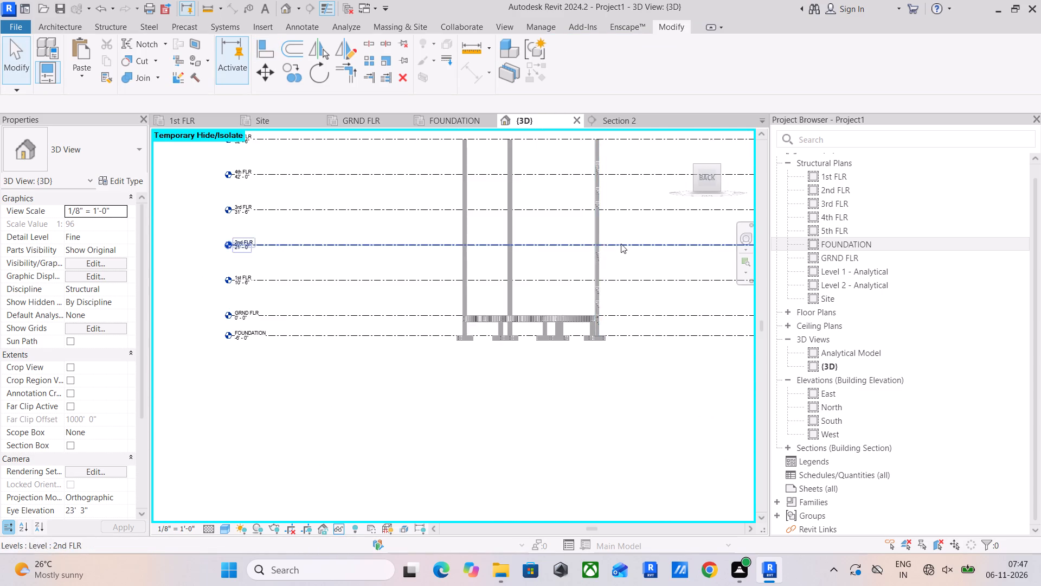
pyautogui.moveTo(709, 183); pyautogui.dragTo(651, 205)
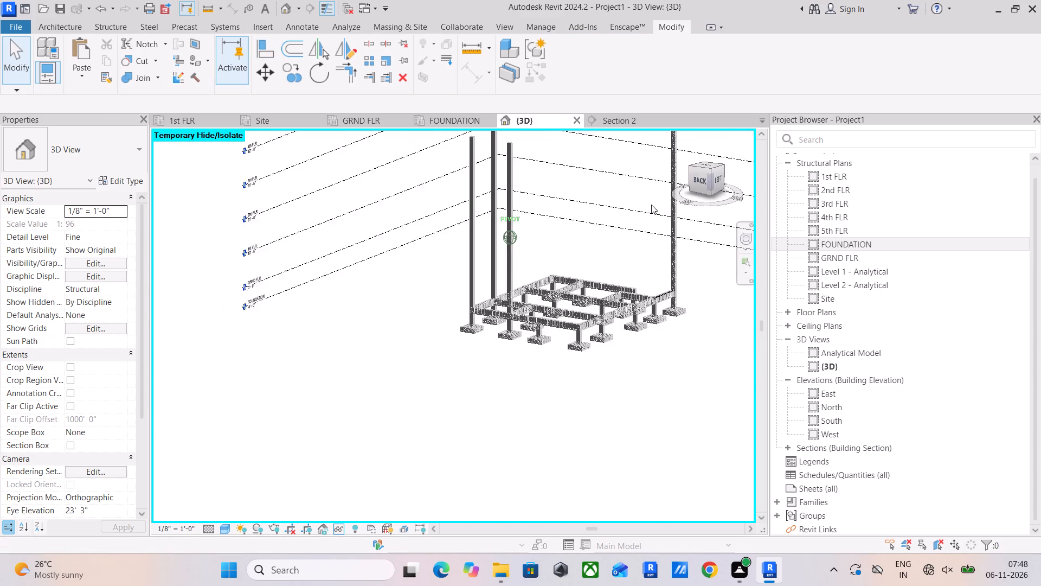
pyautogui.moveTo(651, 205); pyautogui.dragTo(597, 216)
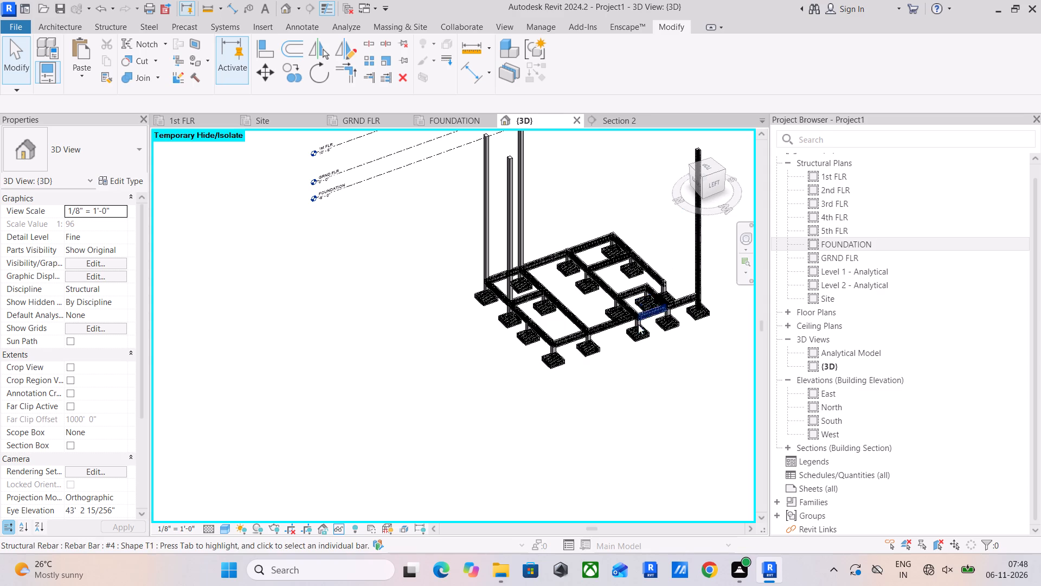
pyautogui.scroll(5, 569, 361)
pyautogui.scroll(5, 472, 300)
pyautogui.click(542, 291)
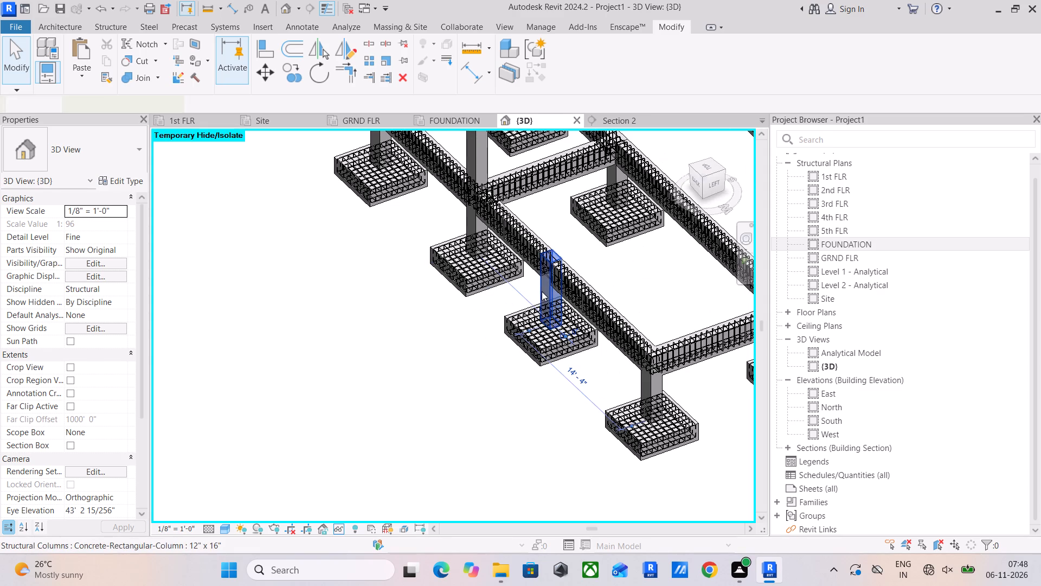
pyautogui.click(125, 236)
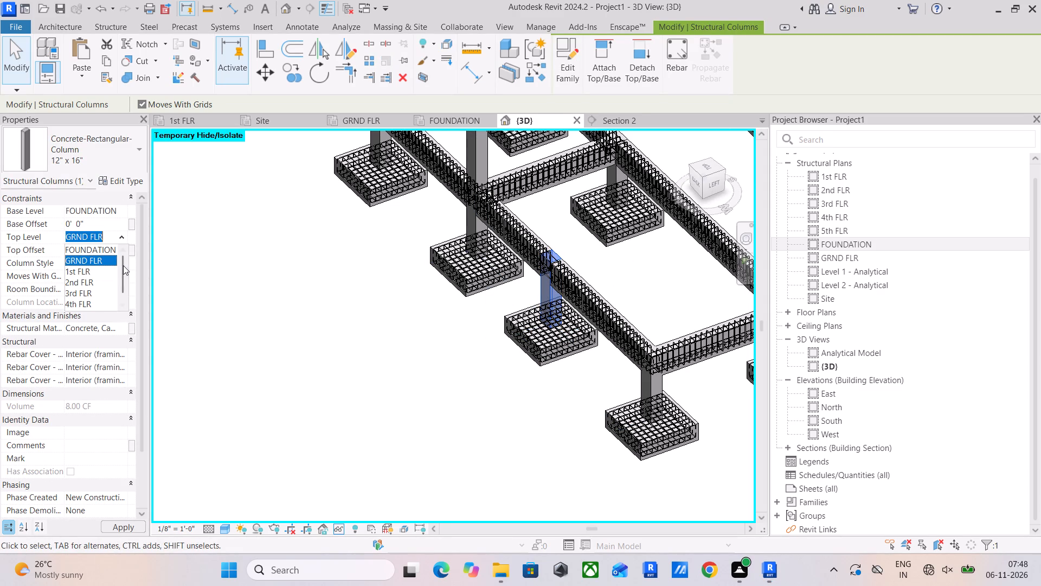
pyautogui.scroll(-6, 100, 296)
pyautogui.click(92, 301)
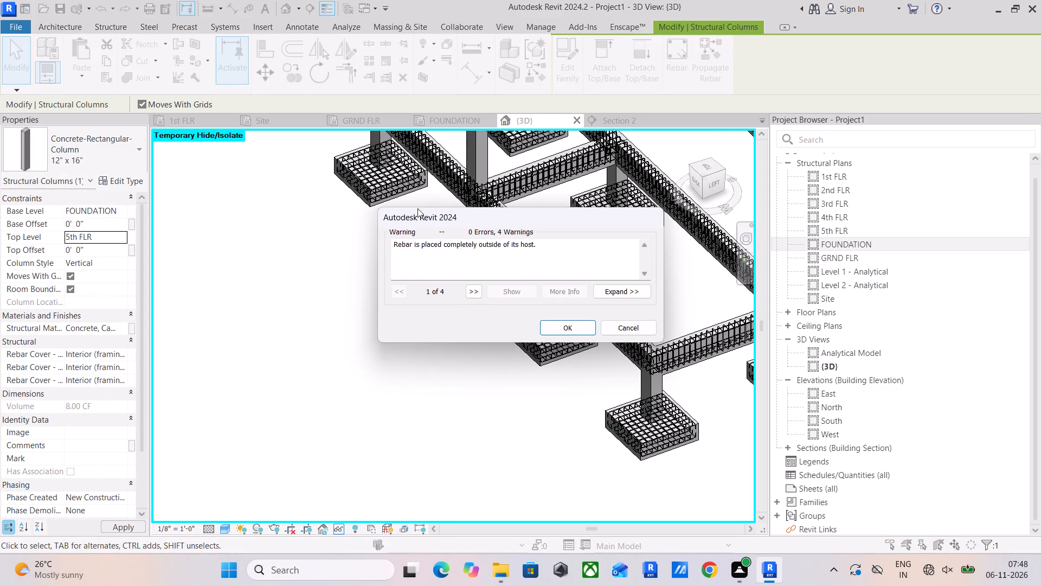
pyautogui.click(580, 324)
# In the back view, align the first displaced #4 bar between the two middle raised columns at 5th FLR with the GRND FLR beam's upper longitudinal bar.
pyautogui.scroll(-6, 580, 324)
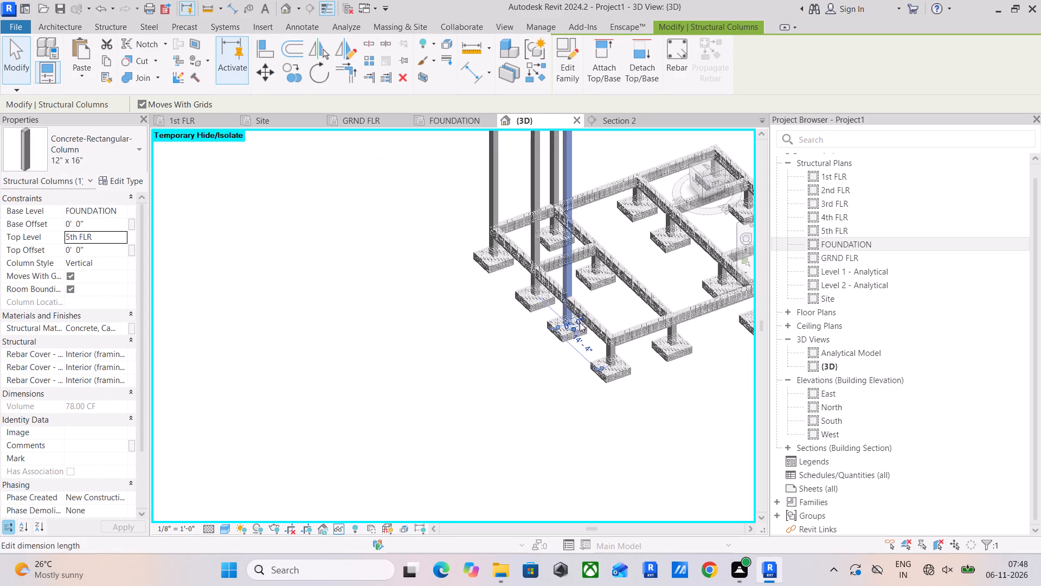
pyautogui.scroll(-5, 580, 322)
pyautogui.moveTo(593, 317); pyautogui.dragTo(593, 349, button='middle')
pyautogui.click(697, 184)
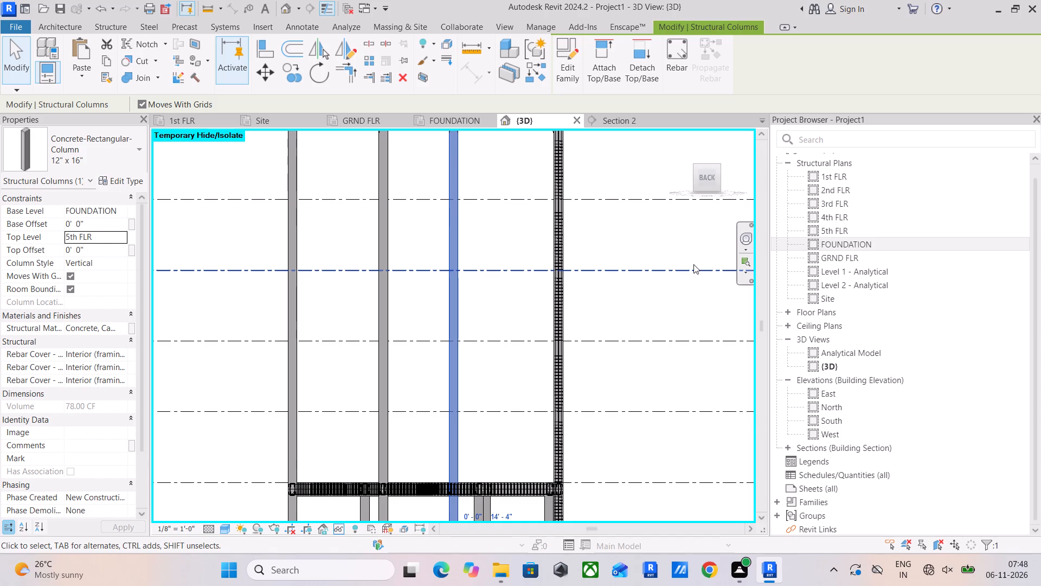
pyautogui.scroll(-4, 728, 218)
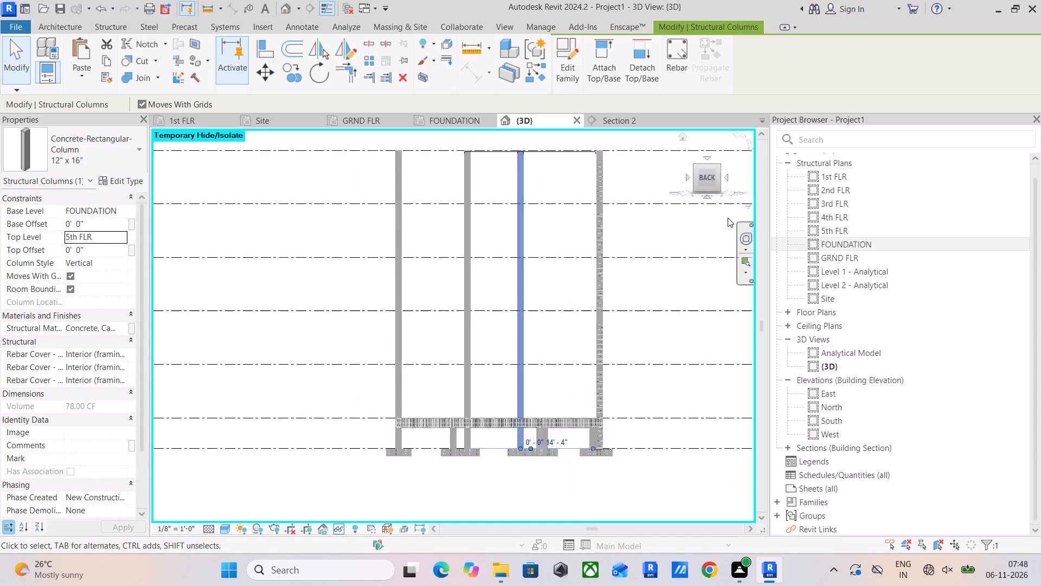
pyautogui.moveTo(585, 246); pyautogui.dragTo(569, 284, button='middle')
pyautogui.click(262, 56)
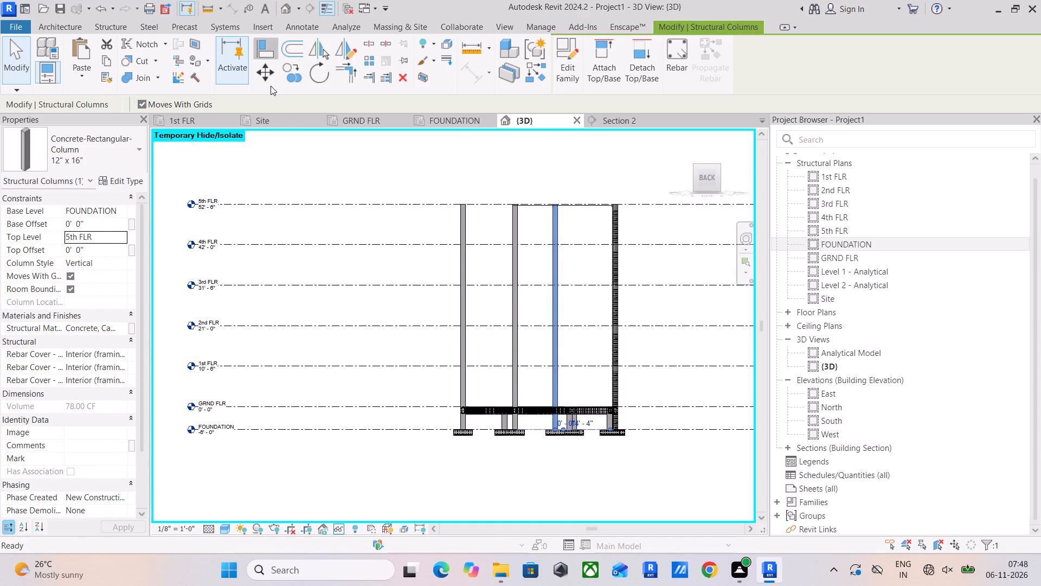
pyautogui.scroll(5, 556, 395)
pyautogui.scroll(16, 525, 428)
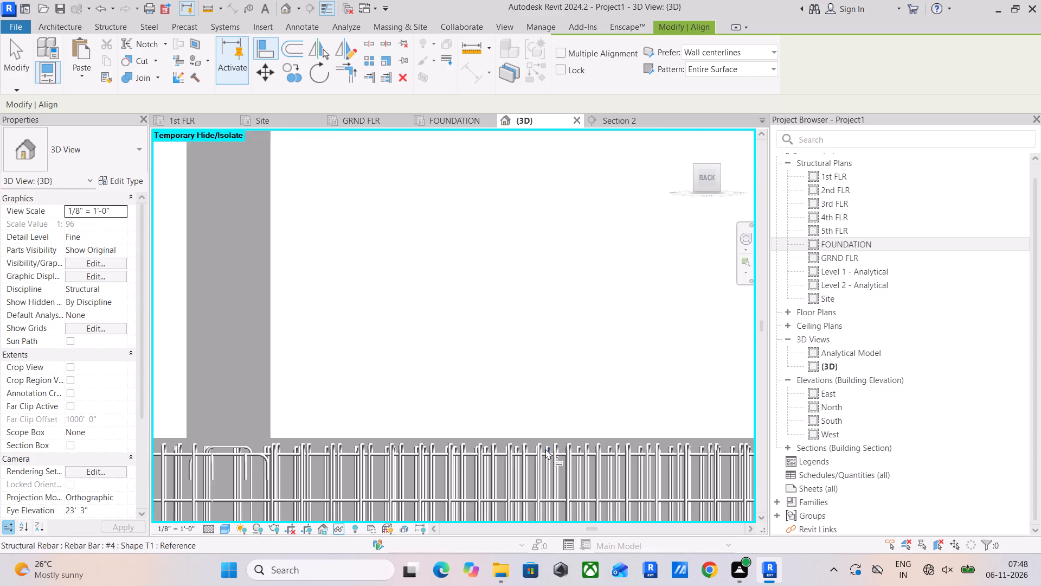
pyautogui.scroll(10, 538, 451)
pyautogui.click(518, 463)
pyautogui.scroll(-6, 551, 269)
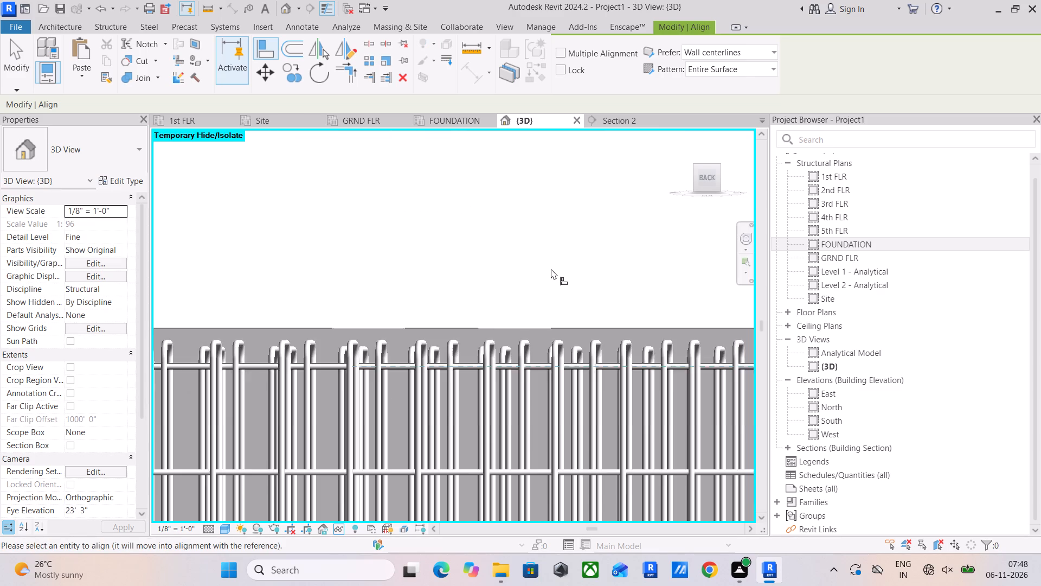
pyautogui.scroll(-13, 551, 269)
pyautogui.scroll(-6, 612, 231)
pyautogui.moveTo(607, 246); pyautogui.dragTo(543, 447, button='middle')
pyautogui.scroll(-3, 559, 332)
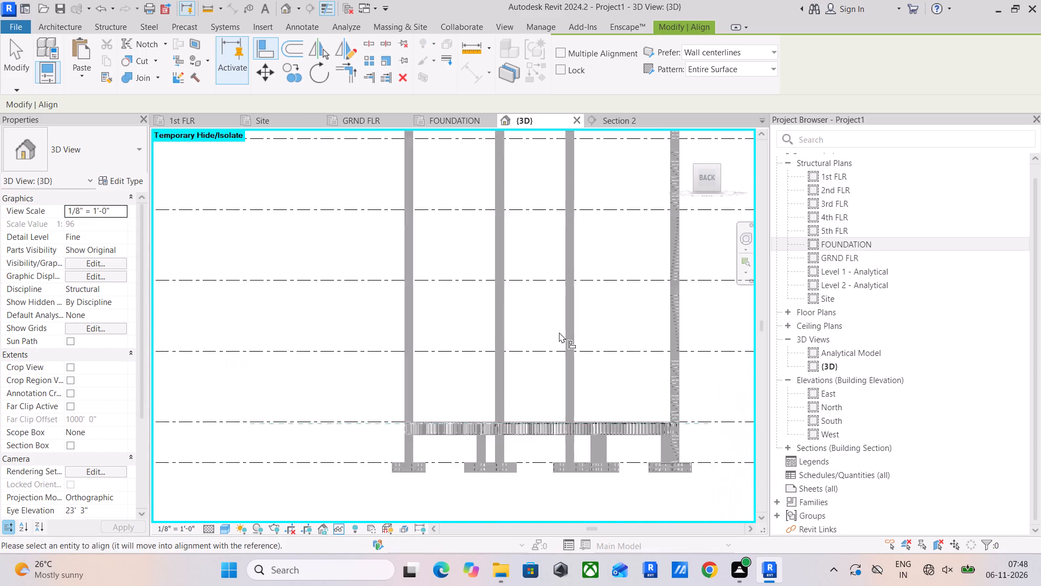
pyautogui.scroll(-3, 559, 332)
pyautogui.scroll(12, 552, 182)
pyautogui.scroll(18, 534, 184)
pyautogui.scroll(5, 524, 217)
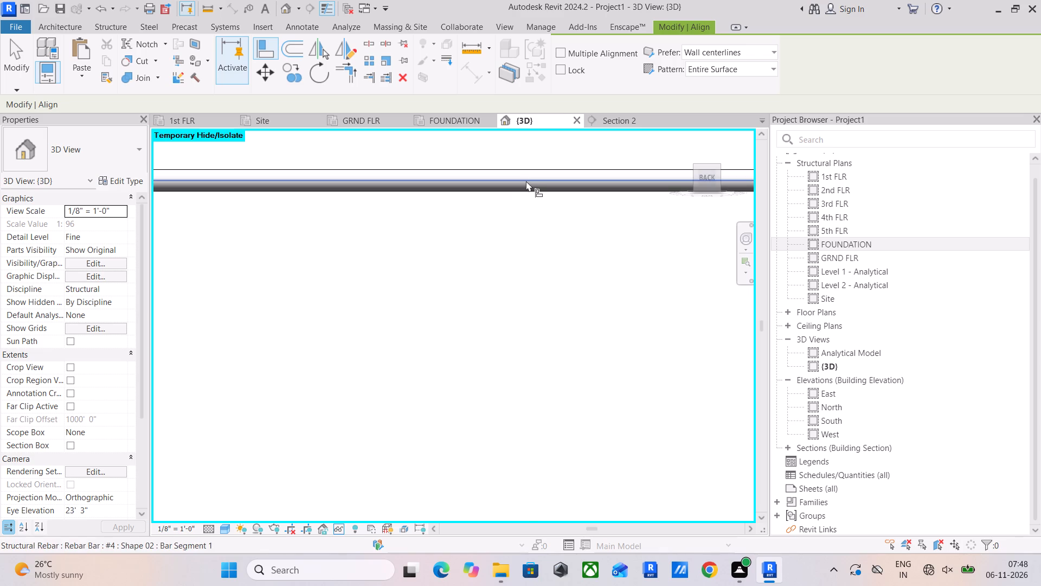
pyautogui.click(526, 181)
# Align the second displaced #4 bar between the two middle raised columns at 5th FLR with the GRND FLR beam's upper longitudinal bar.
pyautogui.scroll(-14, 555, 314)
pyautogui.scroll(-13, 558, 324)
pyautogui.moveTo(568, 331); pyautogui.dragTo(544, 205, button='middle')
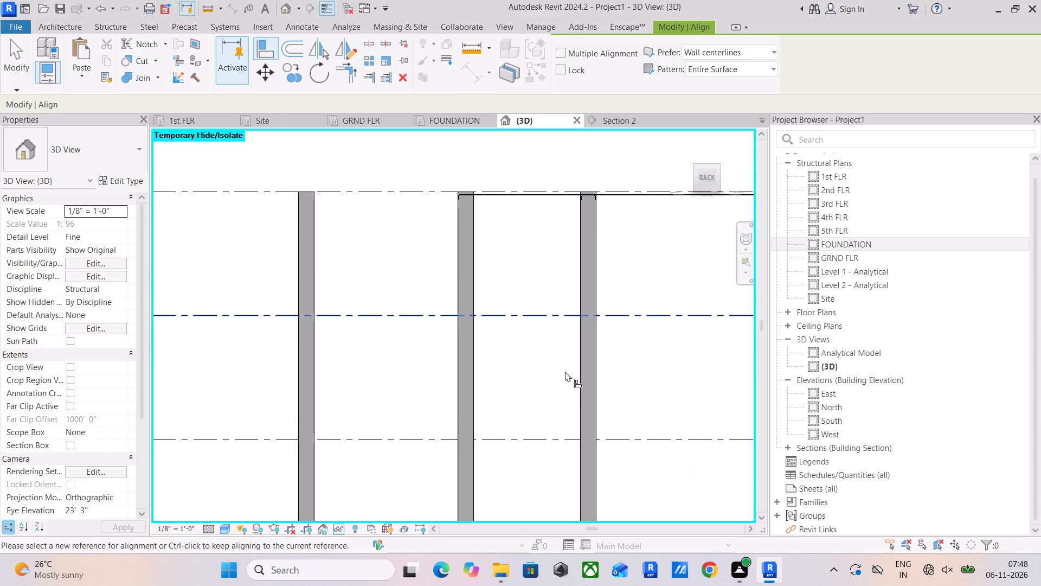
pyautogui.moveTo(555, 386); pyautogui.dragTo(528, 227, button='middle')
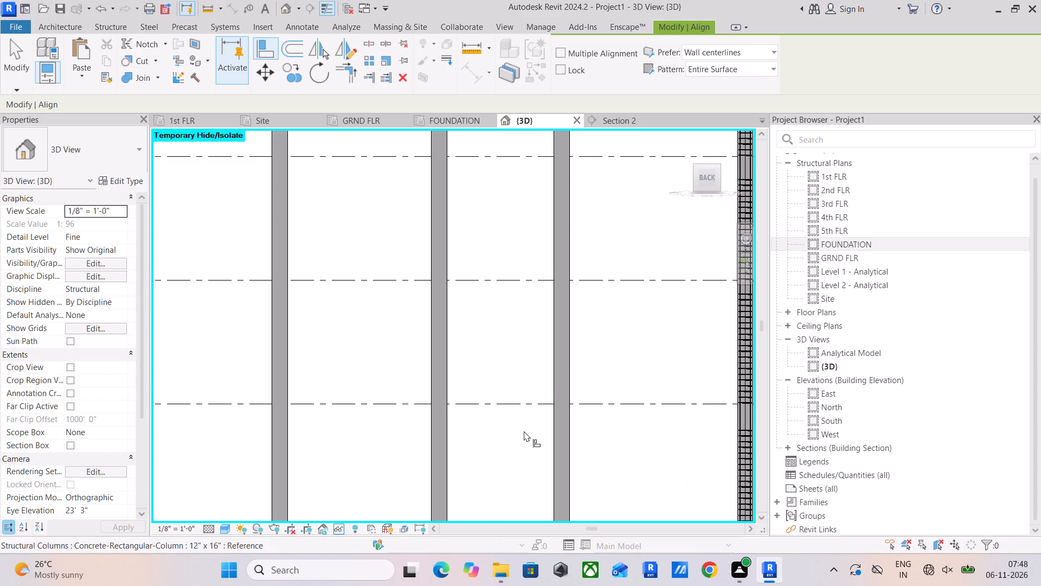
pyautogui.scroll(-5, 526, 429)
pyautogui.scroll(1, 525, 435)
pyautogui.scroll(-4, 532, 392)
pyautogui.moveTo(531, 396); pyautogui.dragTo(547, 248, button='middle')
pyautogui.scroll(2, 527, 398)
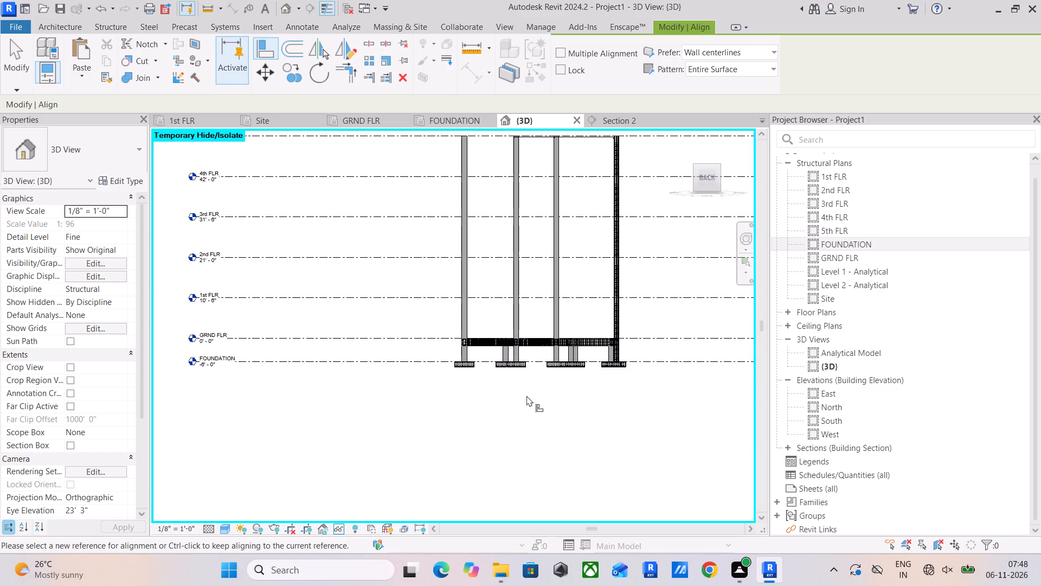
pyautogui.scroll(4, 526, 396)
pyautogui.scroll(5, 558, 252)
pyautogui.scroll(17, 516, 290)
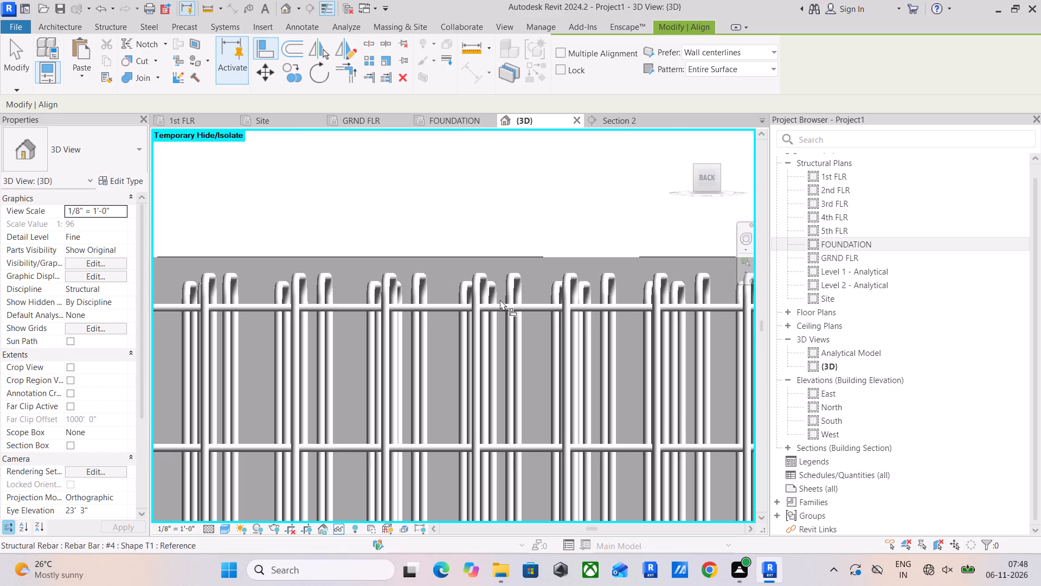
pyautogui.click(515, 304)
pyautogui.scroll(-6, 603, 169)
pyautogui.scroll(1, 602, 197)
pyautogui.scroll(-10, 607, 201)
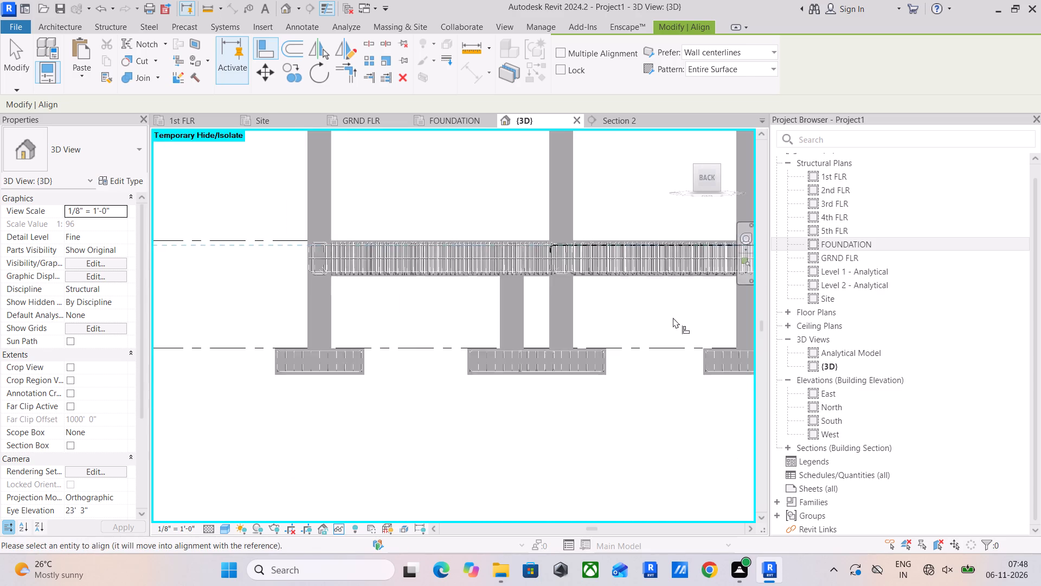
pyautogui.scroll(-13, 673, 317)
pyautogui.moveTo(677, 234); pyautogui.dragTo(608, 383, button='middle')
pyautogui.scroll(7, 621, 240)
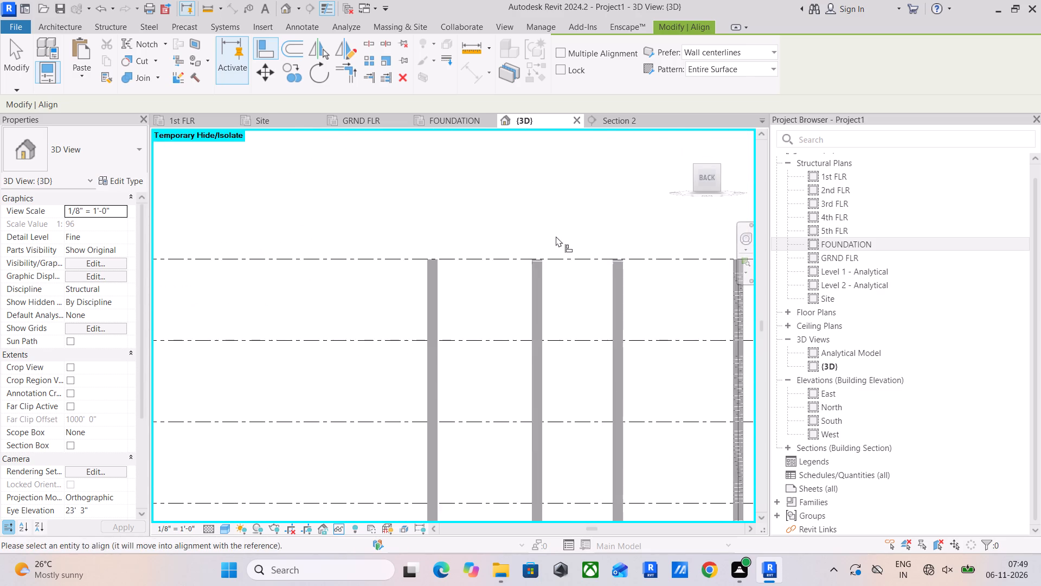
pyautogui.scroll(14, 556, 236)
pyautogui.scroll(6, 467, 309)
pyautogui.scroll(5, 442, 347)
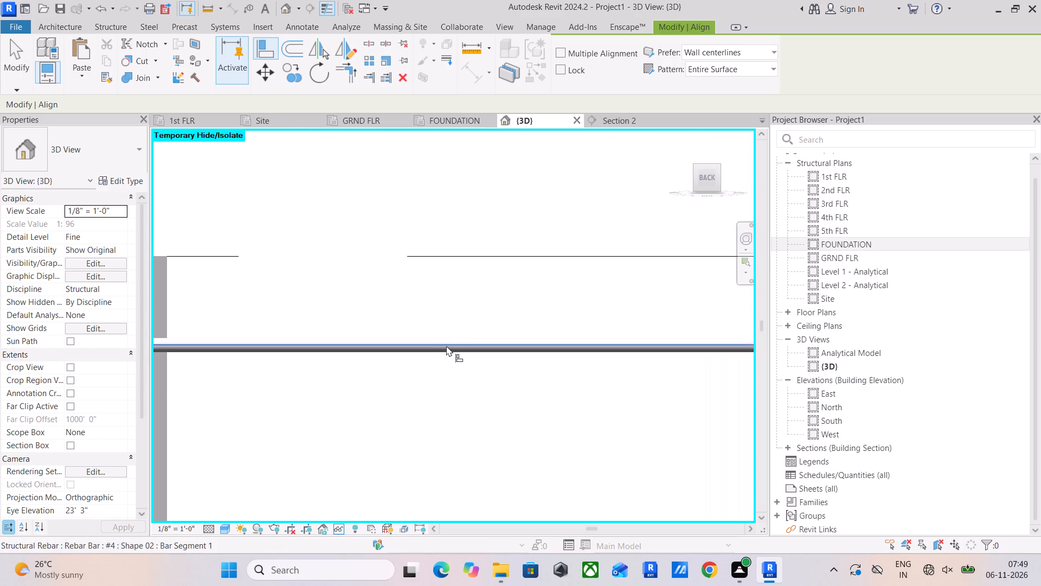
pyautogui.click(447, 345)
# Align the first displaced #4 bar between the newly raised column and the reinforced end column with the GRND FLR beam's upper longitudinal bar.
pyautogui.scroll(-6, 512, 336)
pyautogui.scroll(-13, 556, 342)
pyautogui.moveTo(587, 368); pyautogui.dragTo(493, 270, button='middle')
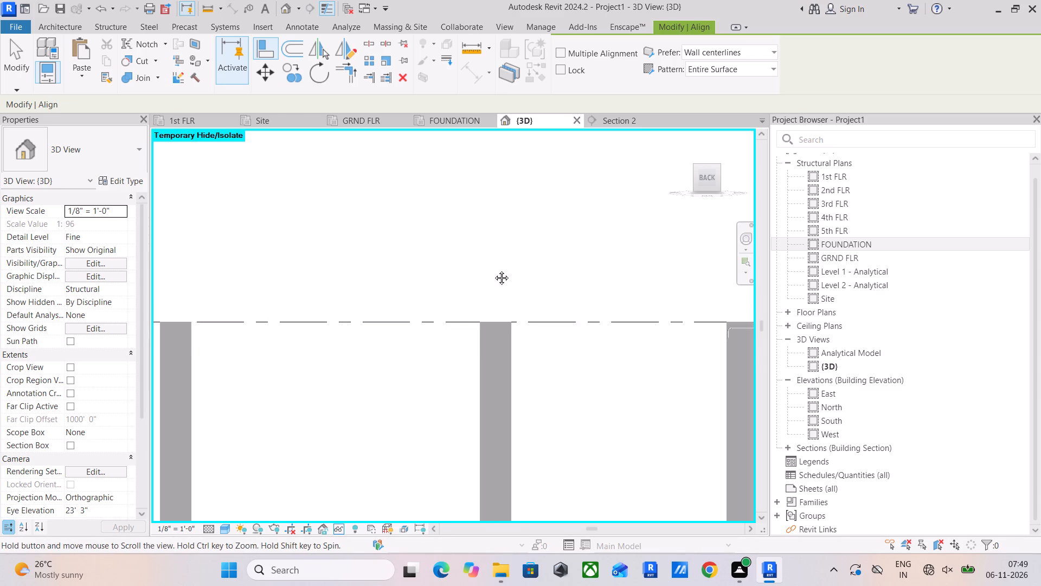
pyautogui.moveTo(493, 270); pyautogui.dragTo(441, 166, button='middle')
pyautogui.scroll(-6, 465, 321)
pyautogui.scroll(6, 465, 240)
pyautogui.scroll(-4, 732, 321)
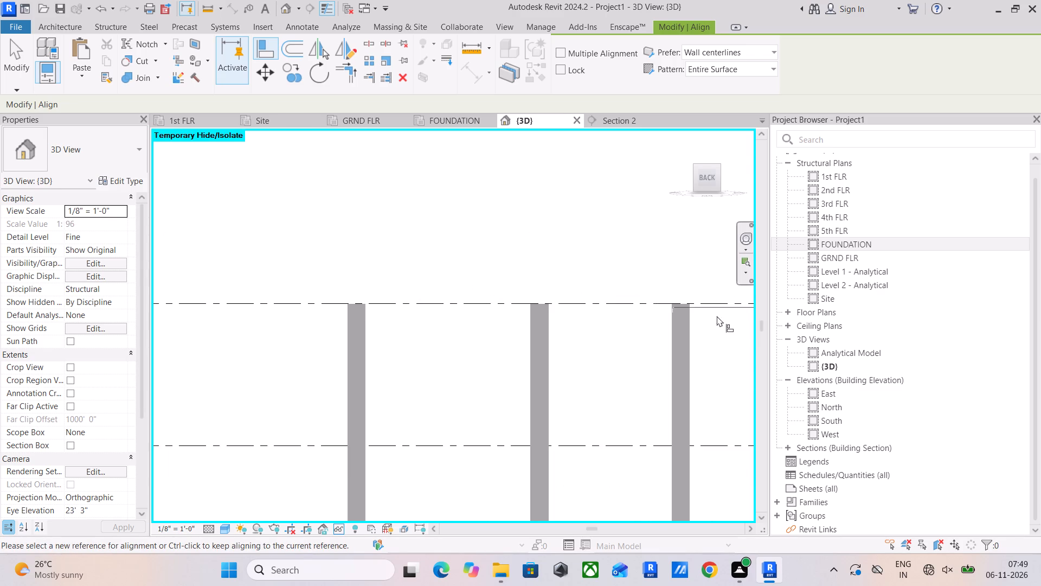
pyautogui.scroll(-5, 712, 321)
pyautogui.moveTo(703, 322); pyautogui.dragTo(291, 221, button='middle')
pyautogui.scroll(-3, 354, 339)
pyautogui.moveTo(355, 338); pyautogui.dragTo(415, 199, button='middle')
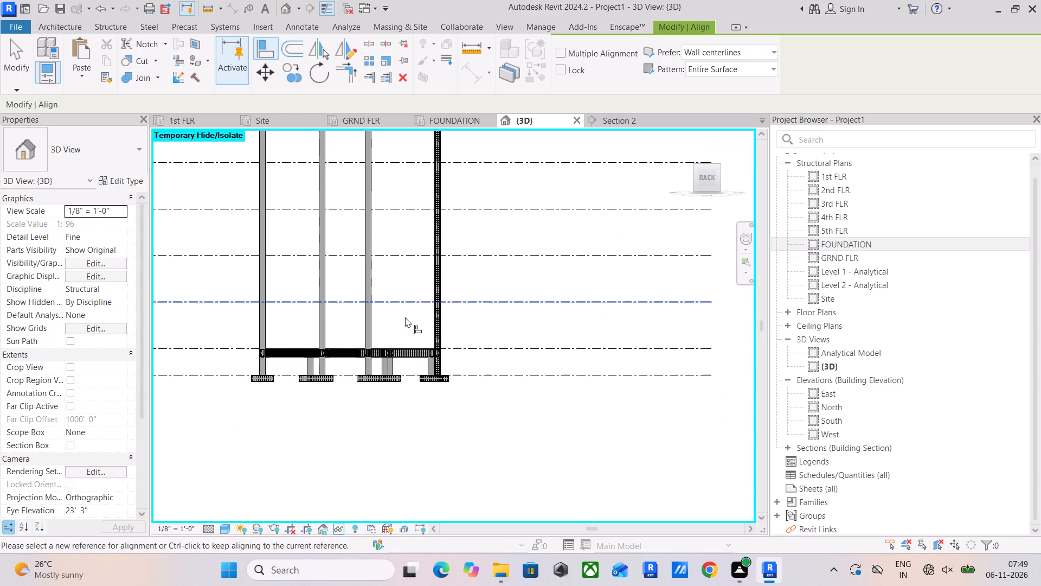
pyautogui.scroll(16, 388, 343)
pyautogui.scroll(5, 470, 363)
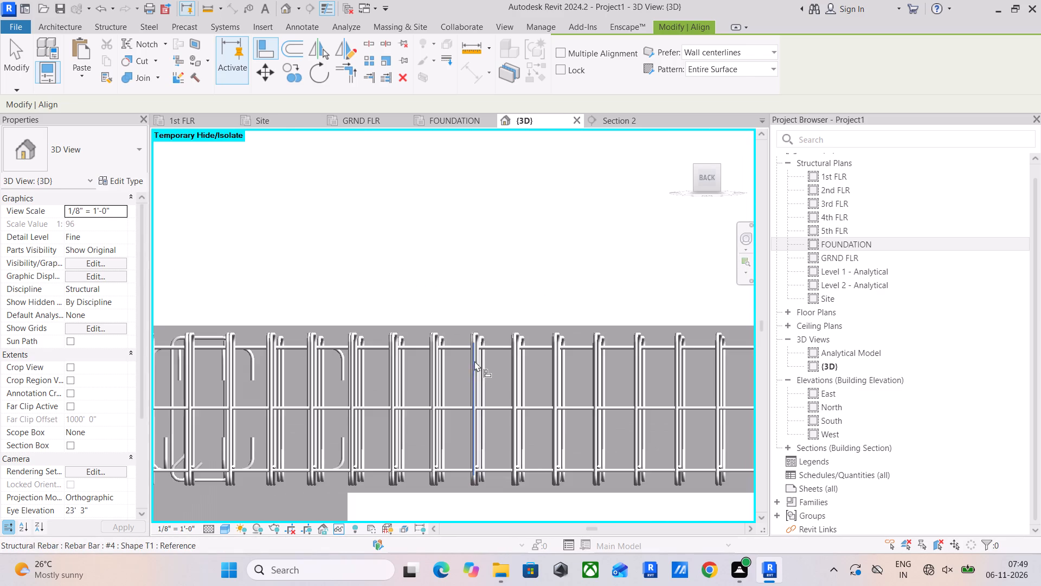
pyautogui.scroll(9, 490, 344)
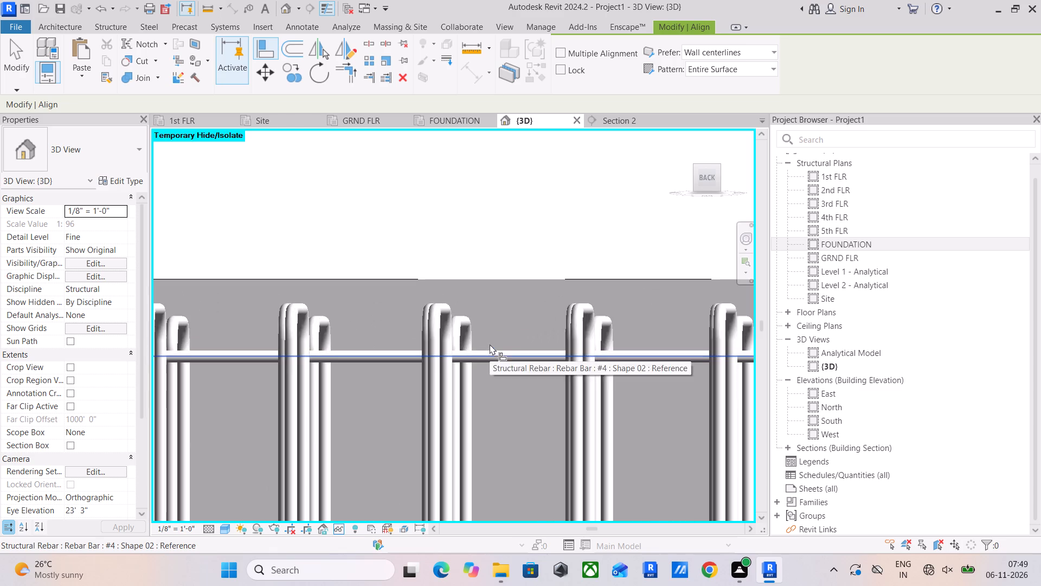
pyautogui.click(505, 351)
pyautogui.scroll(-16, 506, 221)
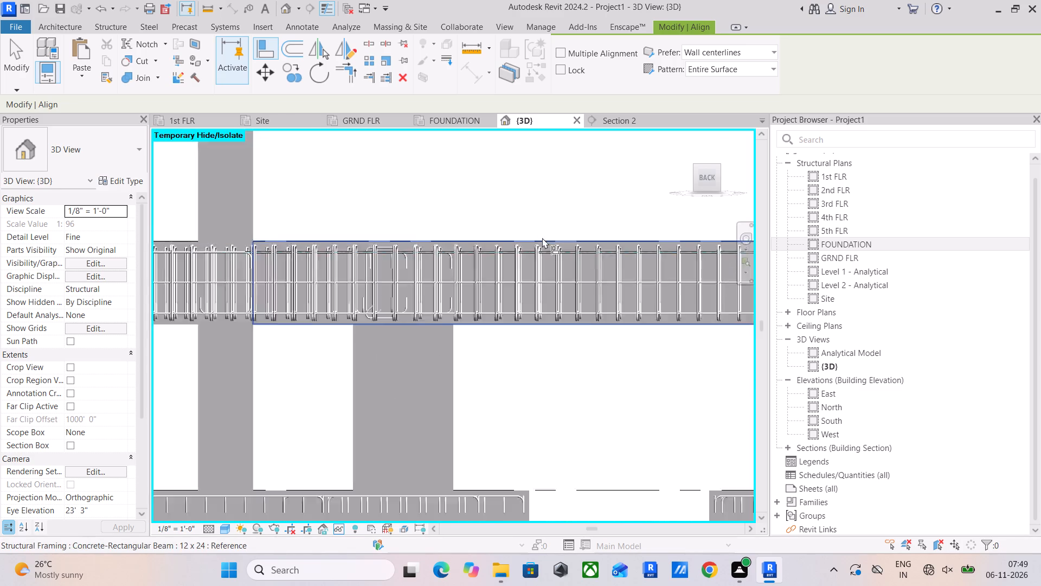
pyautogui.scroll(-16, 542, 238)
pyautogui.moveTo(566, 208); pyautogui.dragTo(567, 409, button='middle')
pyautogui.scroll(5, 550, 246)
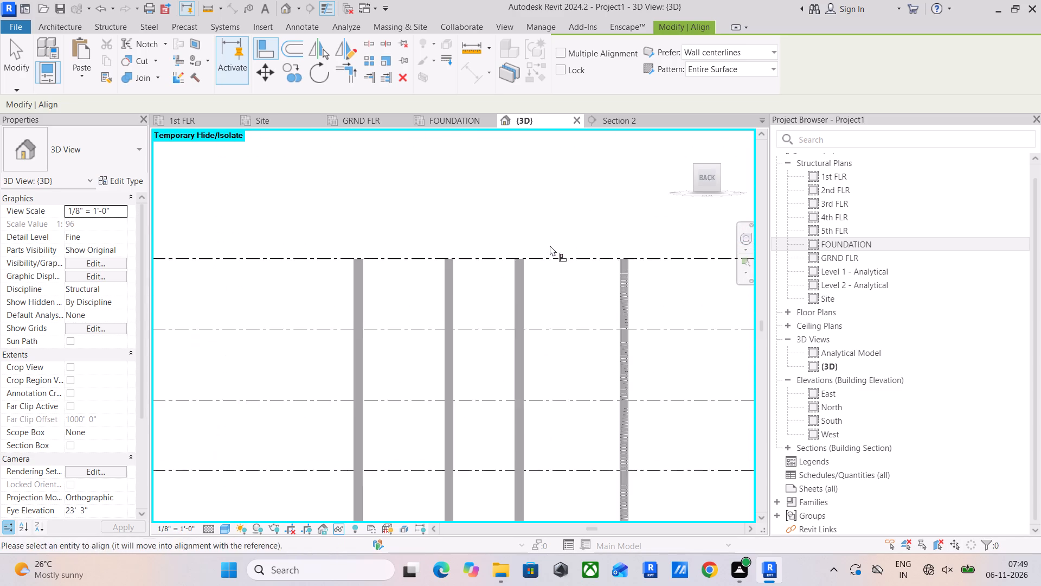
pyautogui.scroll(10, 566, 251)
pyautogui.scroll(5, 530, 284)
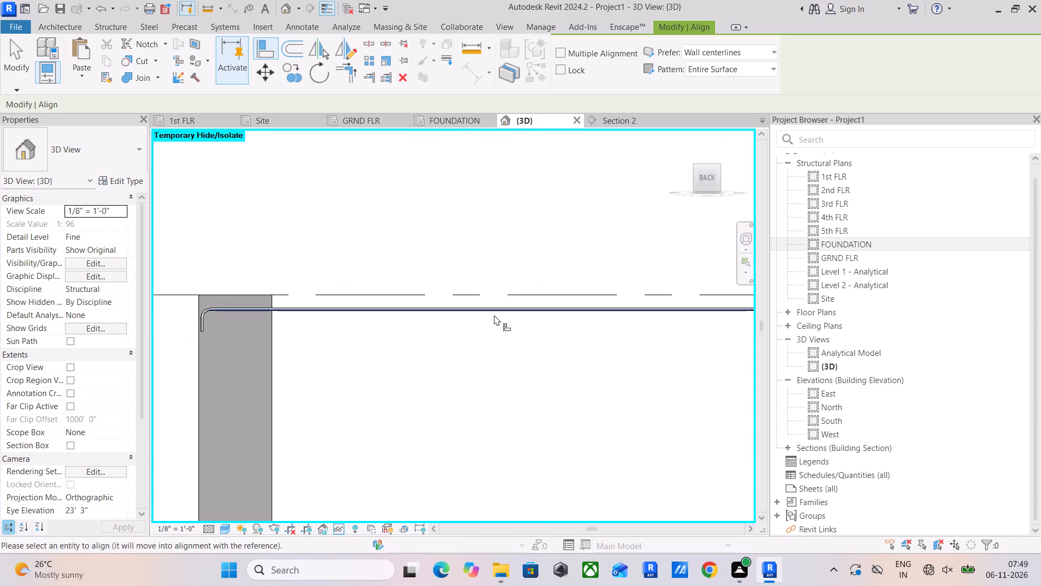
pyautogui.scroll(17, 493, 312)
pyautogui.click(500, 321)
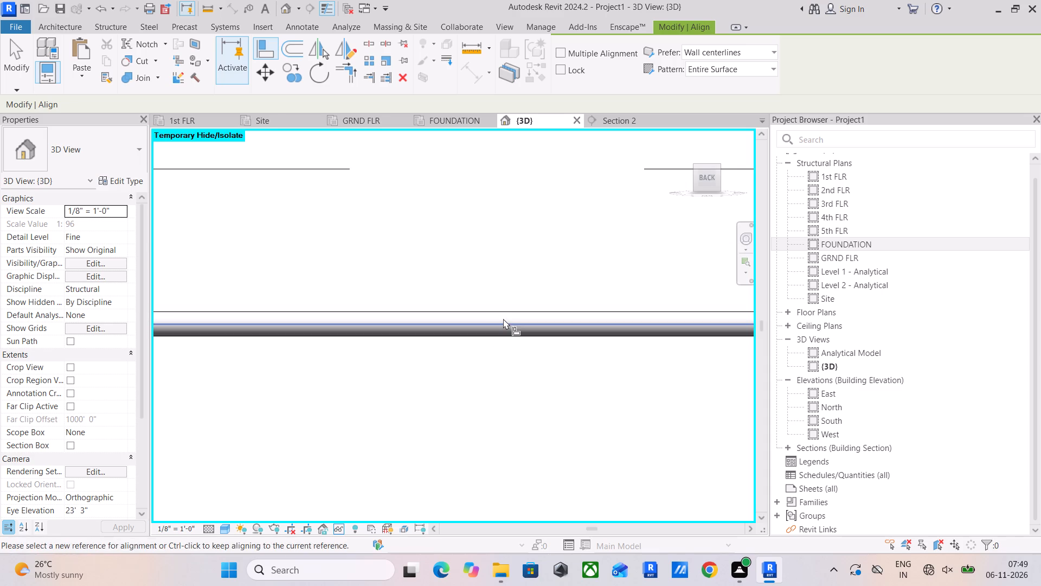
# Align the remaining displaced #4 bar between the newly raised column and the reinforced end column with the GRND FLR beam's upper bar, and finish aligning.
pyautogui.scroll(-20, 503, 319)
pyautogui.scroll(-7, 520, 323)
pyautogui.scroll(-5, 541, 374)
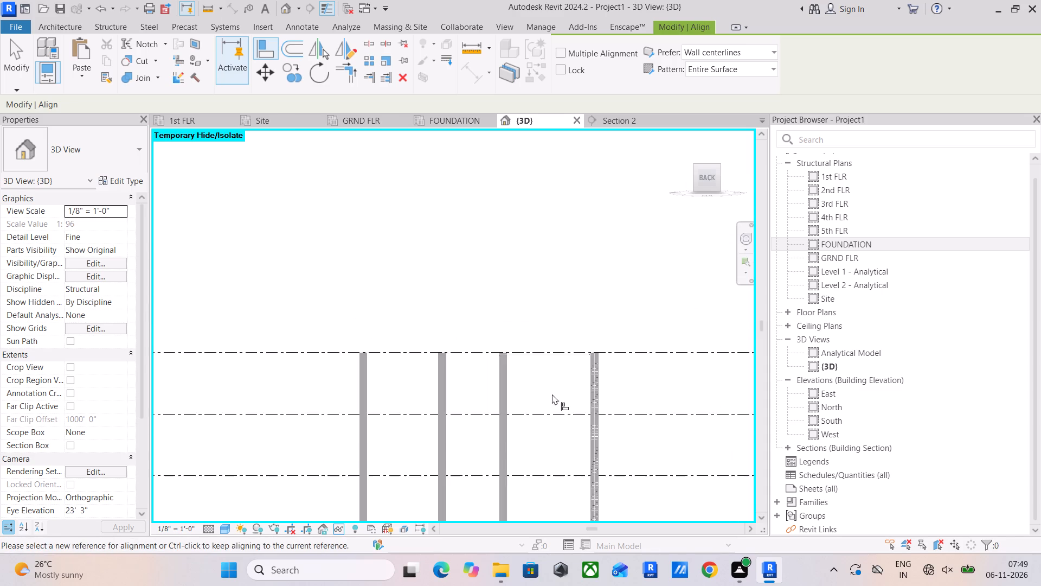
pyautogui.scroll(-5, 552, 394)
pyautogui.moveTo(551, 417); pyautogui.dragTo(552, 195, button='middle')
pyautogui.scroll(11, 531, 327)
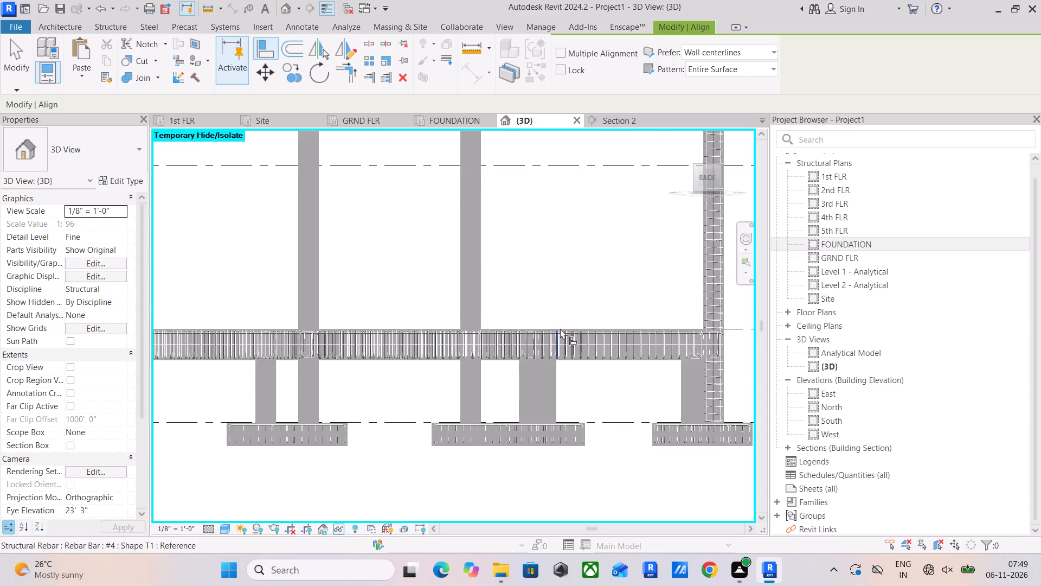
pyautogui.scroll(17, 569, 321)
pyautogui.click(605, 342)
pyautogui.scroll(-6, 620, 178)
pyautogui.scroll(-20, 618, 197)
pyautogui.scroll(-2, 618, 197)
pyautogui.moveTo(618, 215); pyautogui.dragTo(606, 270, button='middle')
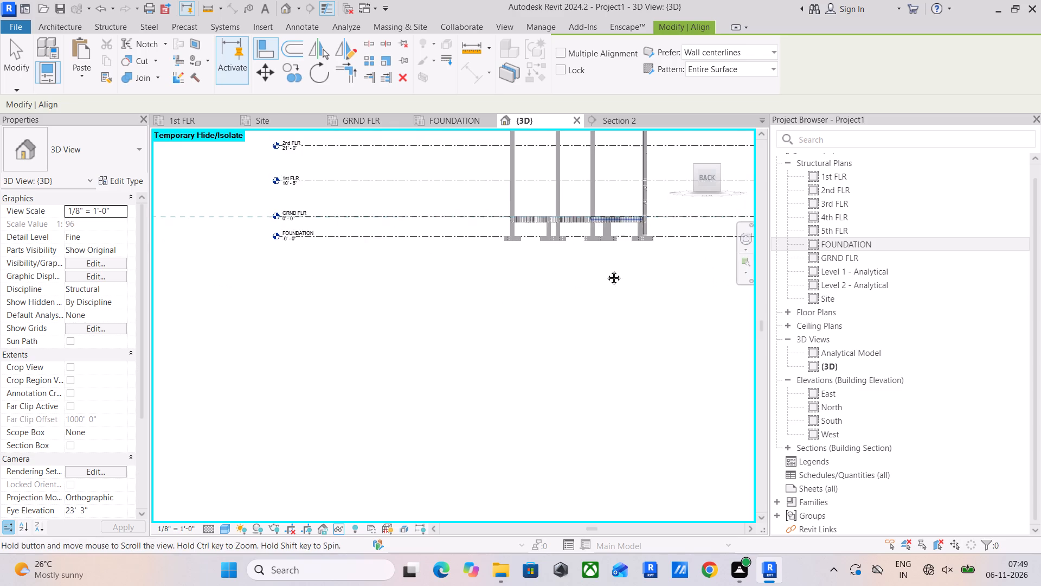
pyautogui.moveTo(606, 270); pyautogui.dragTo(586, 386, button='middle')
pyautogui.scroll(-6, 586, 385)
pyautogui.scroll(17, 594, 275)
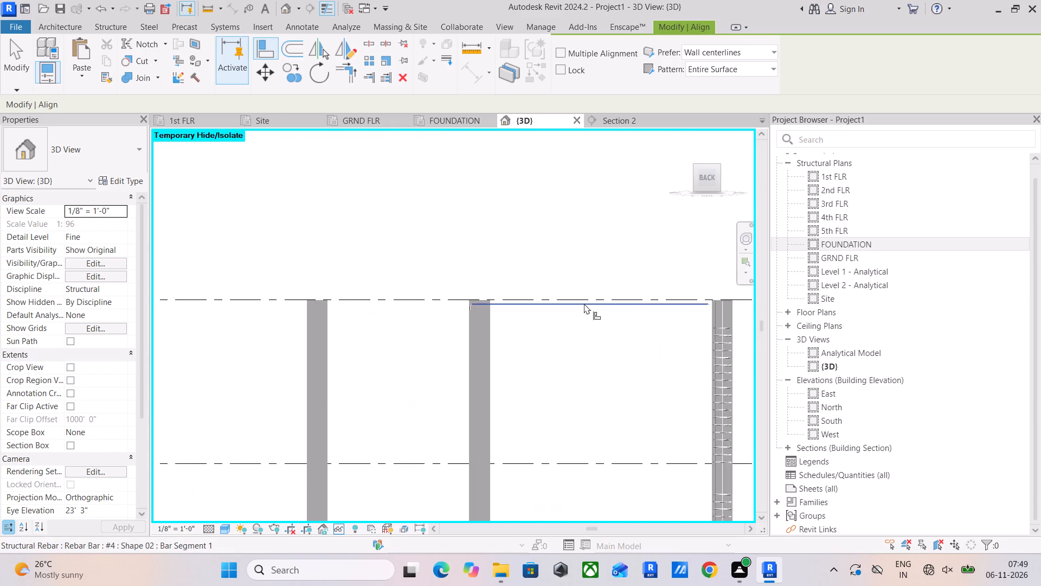
pyautogui.scroll(20, 584, 303)
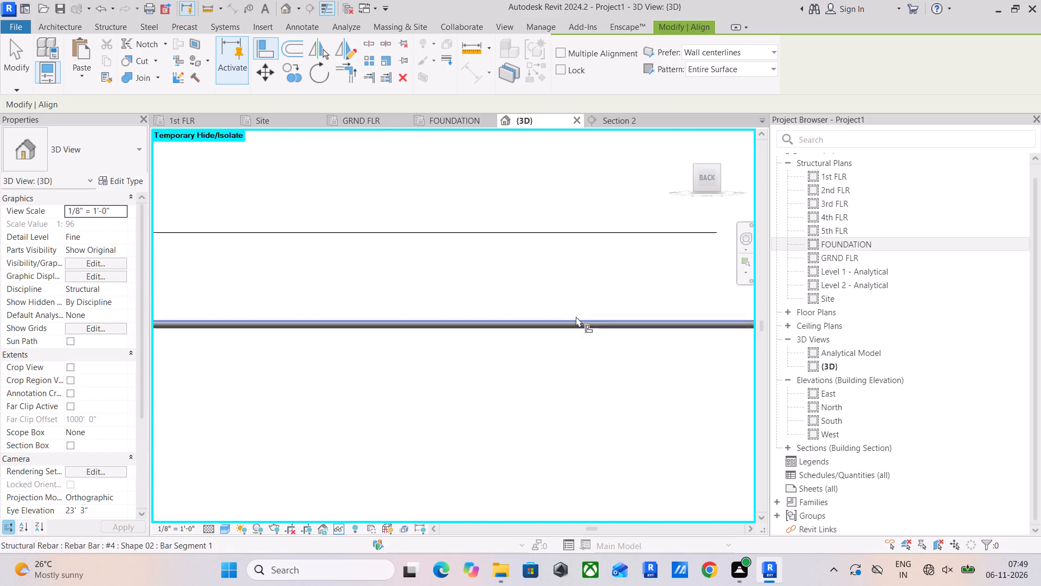
pyautogui.scroll(7, 576, 316)
pyautogui.click(573, 321)
pyautogui.scroll(-13, 573, 317)
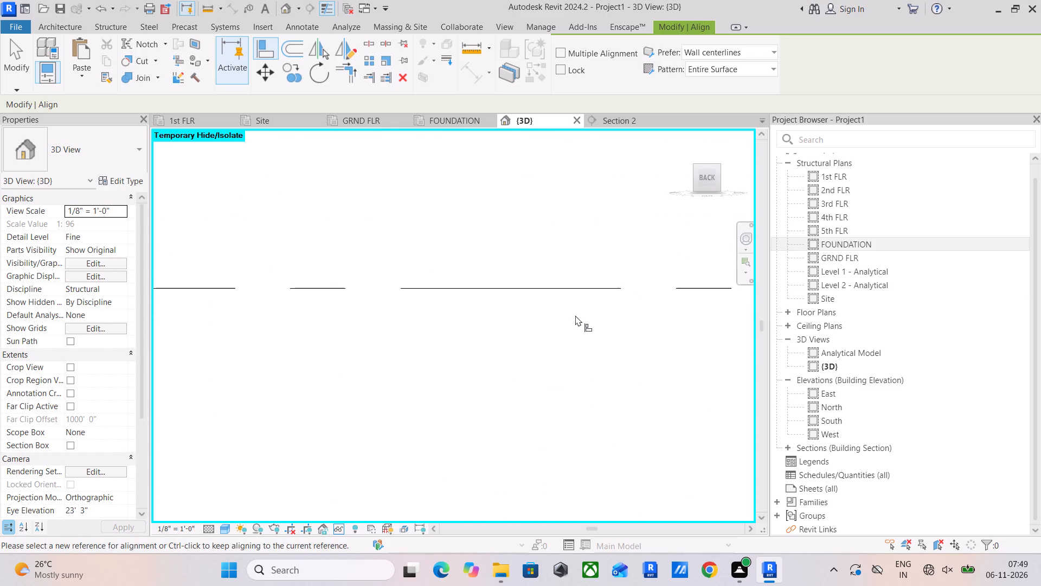
pyautogui.scroll(-20, 575, 315)
pyautogui.scroll(-5, 575, 333)
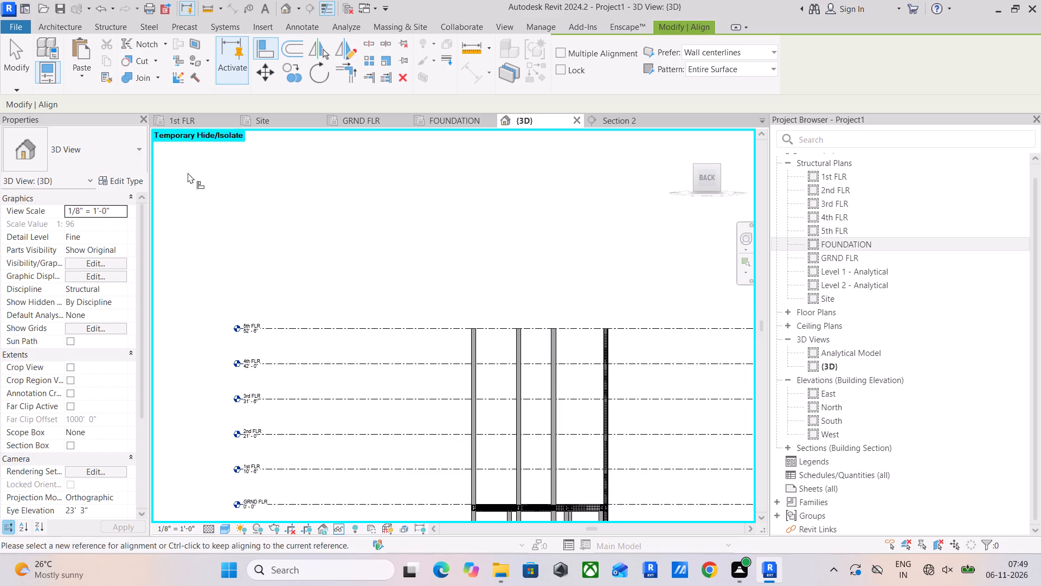
pyautogui.click(15, 65)
# Set the top level of the interior 12" x 16" column that still stops at GRND FLR to 5th FLR.
pyautogui.scroll(-5, 499, 306)
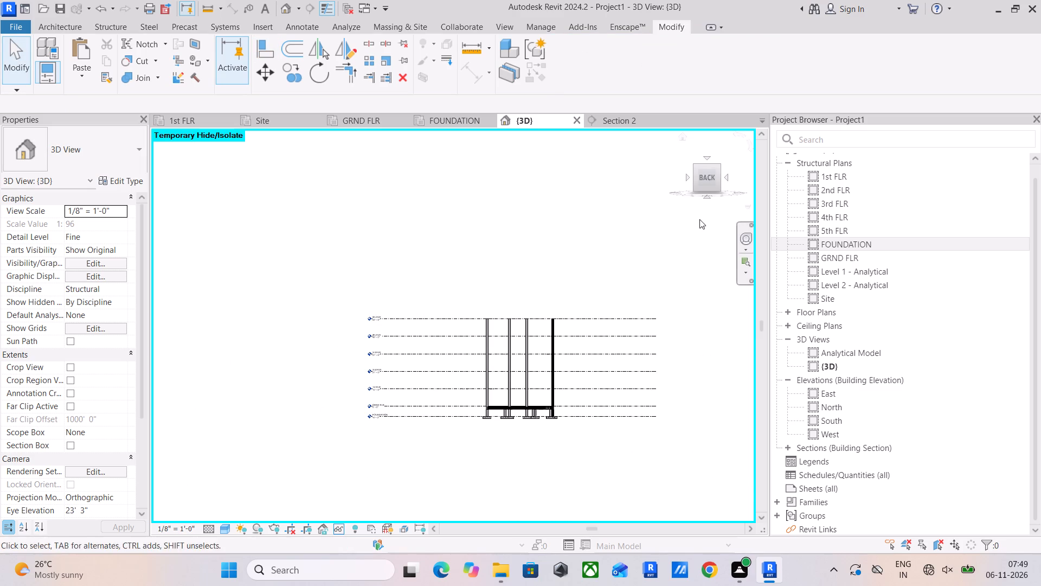
pyautogui.keyDown('shift'); pyautogui.moveTo(523, 351); pyautogui.dragTo(240, 425, button='middle'); pyautogui.keyUp('shift')
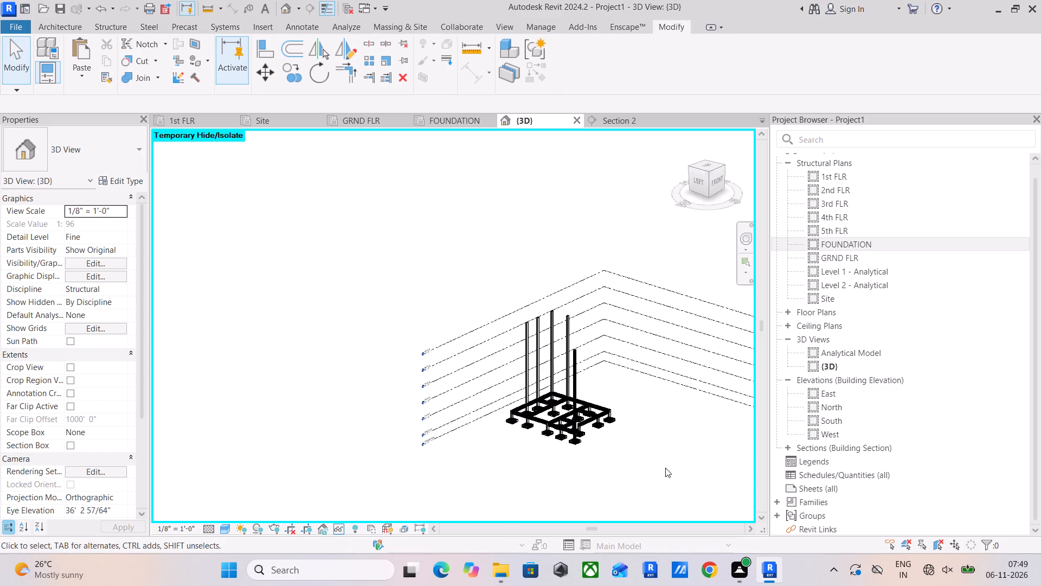
pyautogui.scroll(5, 669, 462)
pyautogui.scroll(6, 436, 379)
pyautogui.scroll(5, 381, 330)
pyautogui.click(536, 390)
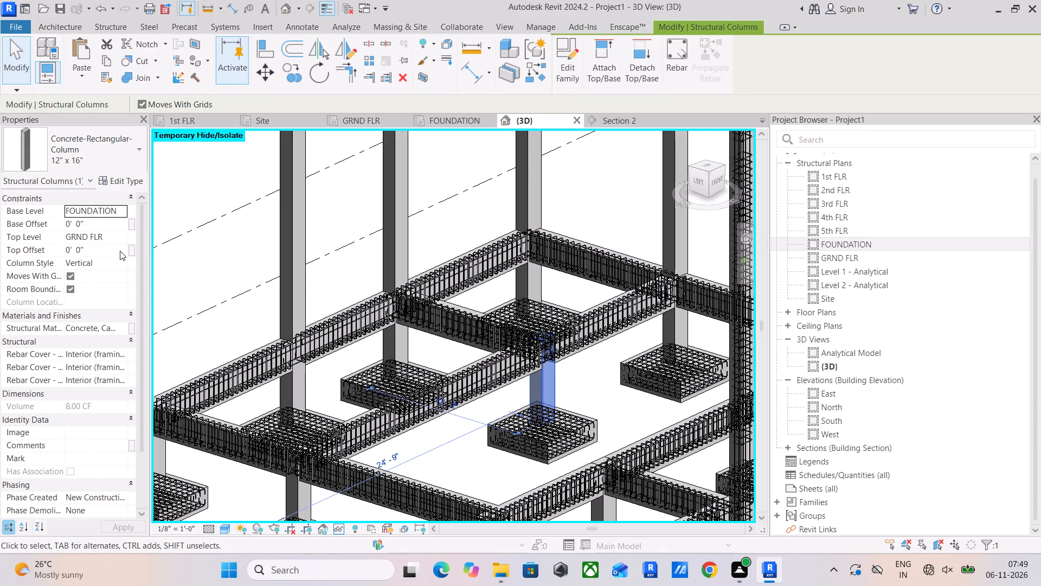
pyautogui.click(124, 238)
pyautogui.scroll(-5, 74, 296)
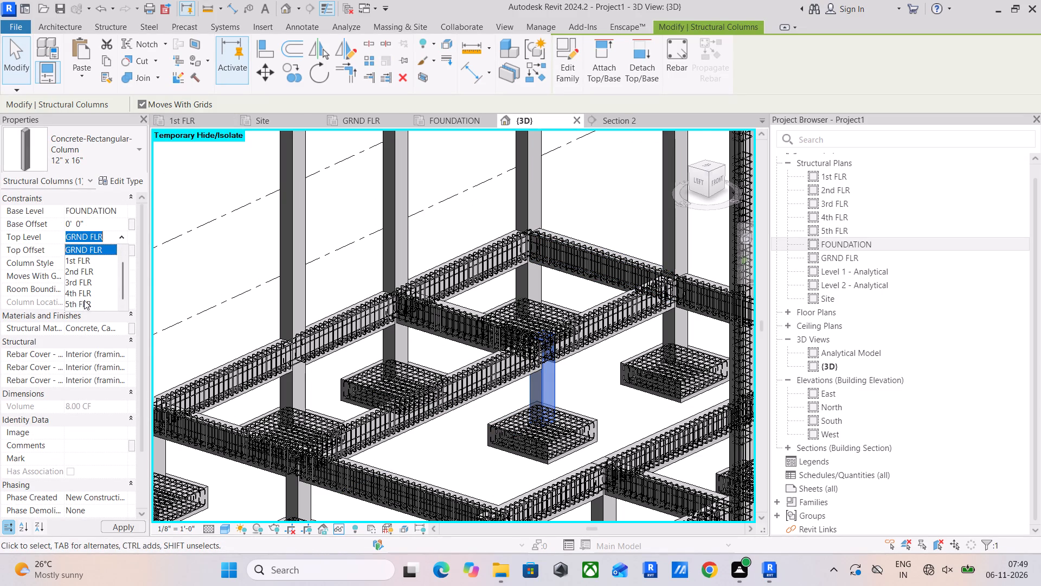
pyautogui.click(85, 301)
pyautogui.click(579, 329)
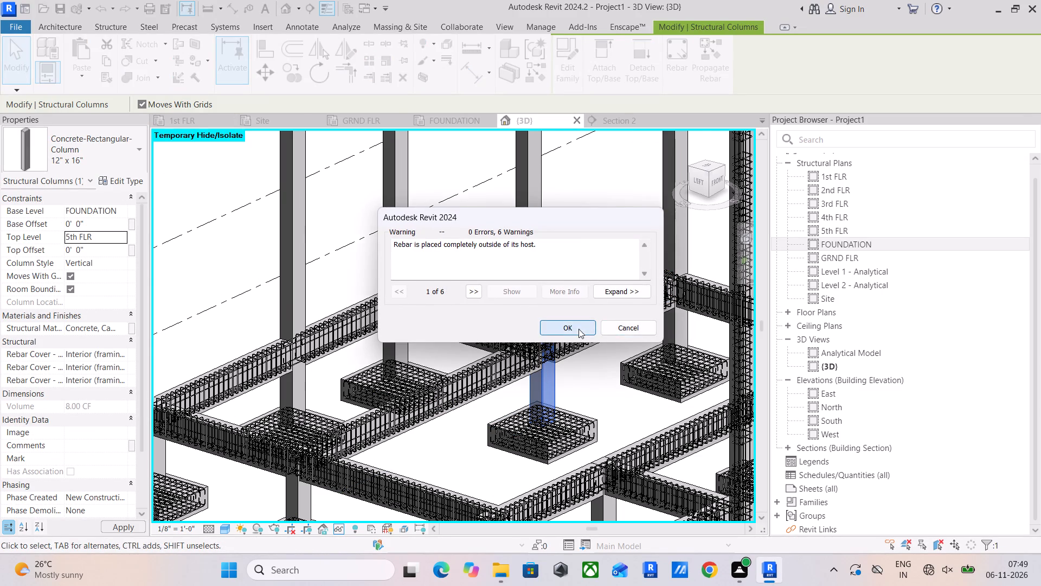
# In the left view, align the first displaced #4 bar between the two raised columns at 5th FLR with the GRND FLR beam's upper longitudinal bar.
pyautogui.scroll(-11, 578, 322)
pyautogui.moveTo(581, 311); pyautogui.dragTo(563, 365, button='middle')
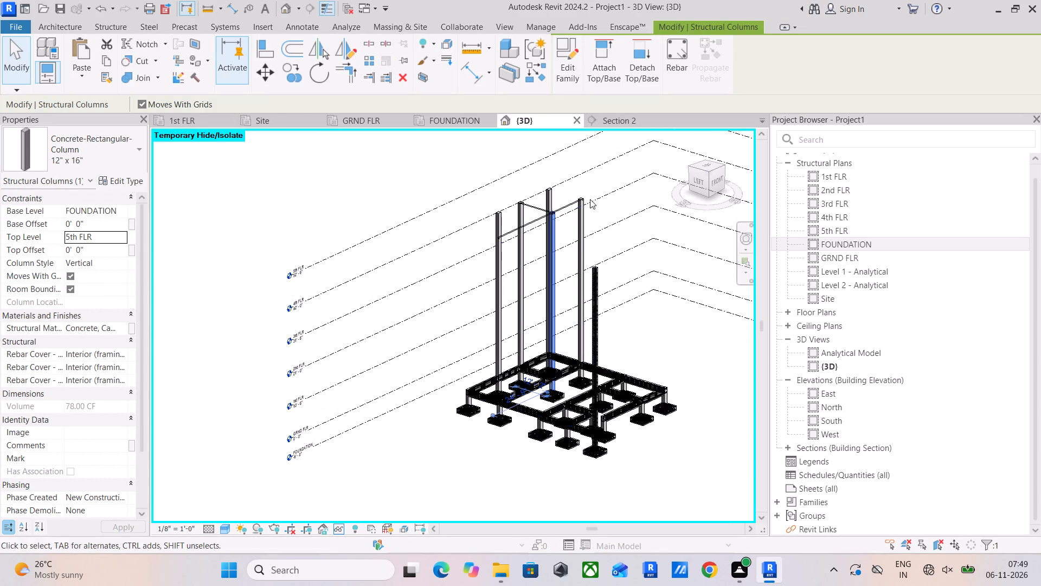
pyautogui.click(704, 184)
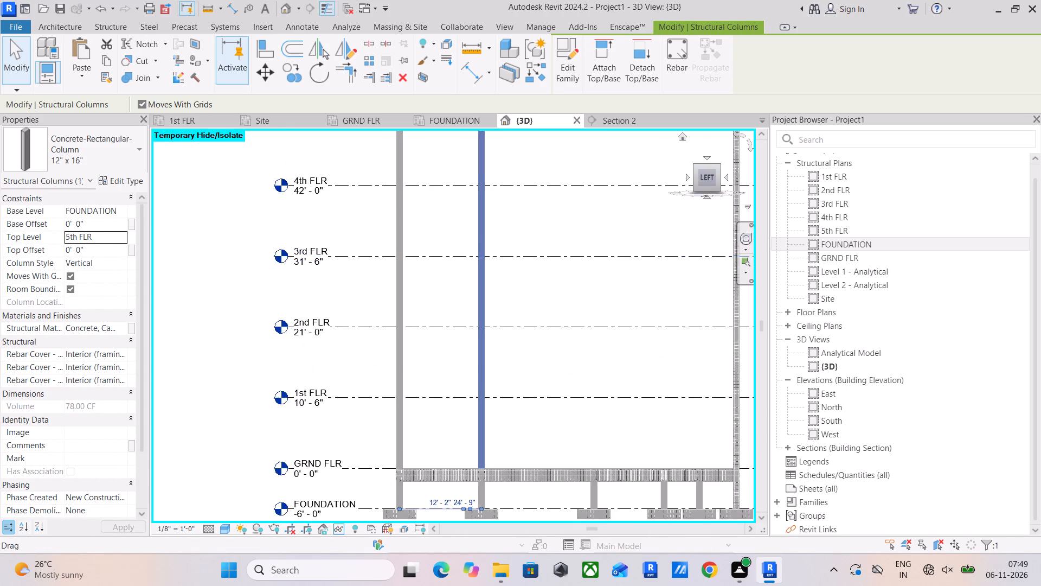
pyautogui.click(267, 48)
pyautogui.scroll(12, 393, 475)
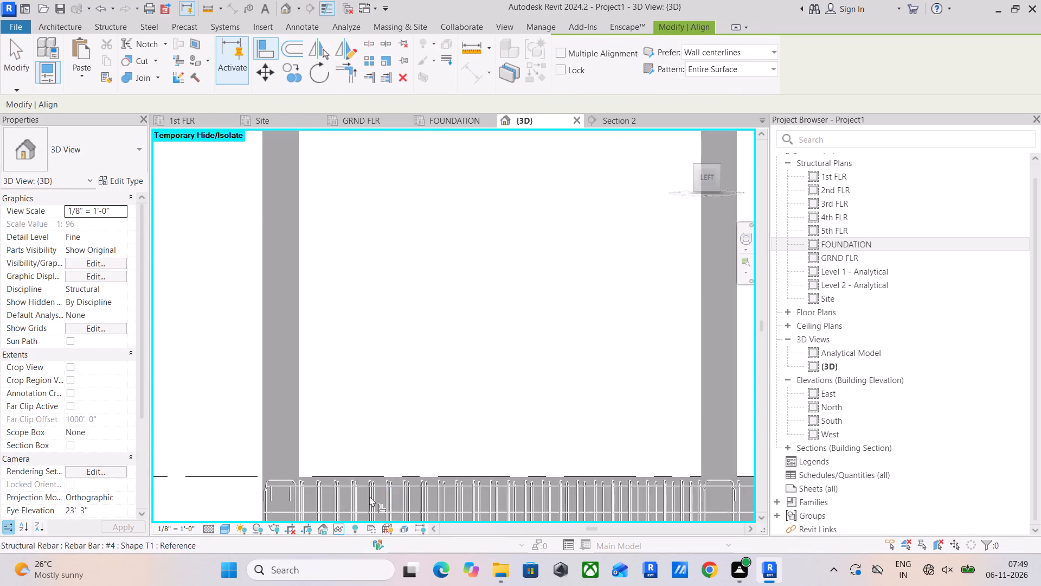
pyautogui.scroll(11, 358, 478)
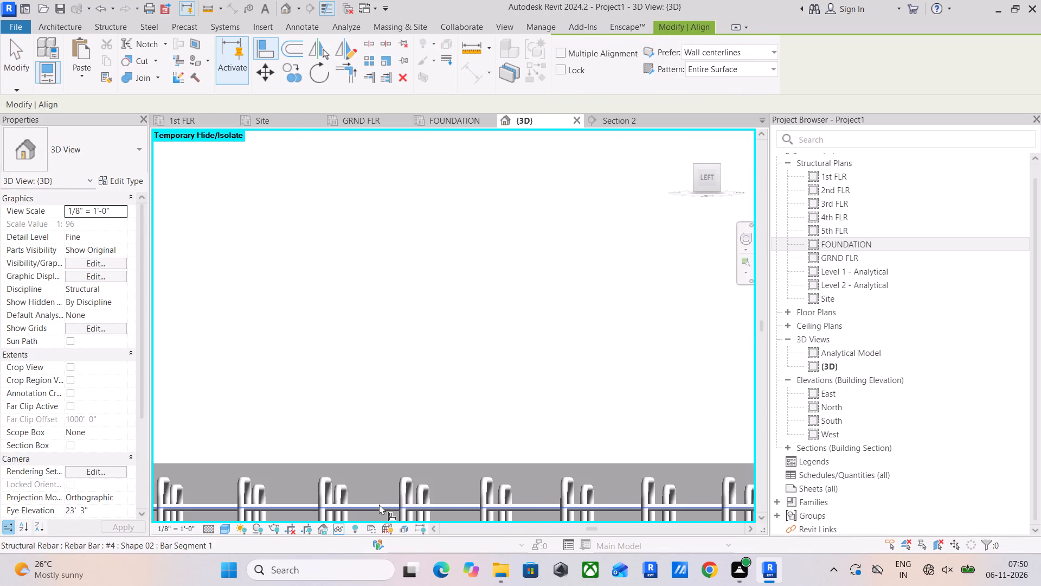
pyautogui.click(379, 504)
pyautogui.scroll(-7, 408, 355)
pyautogui.scroll(-11, 496, 317)
pyautogui.scroll(-6, 534, 268)
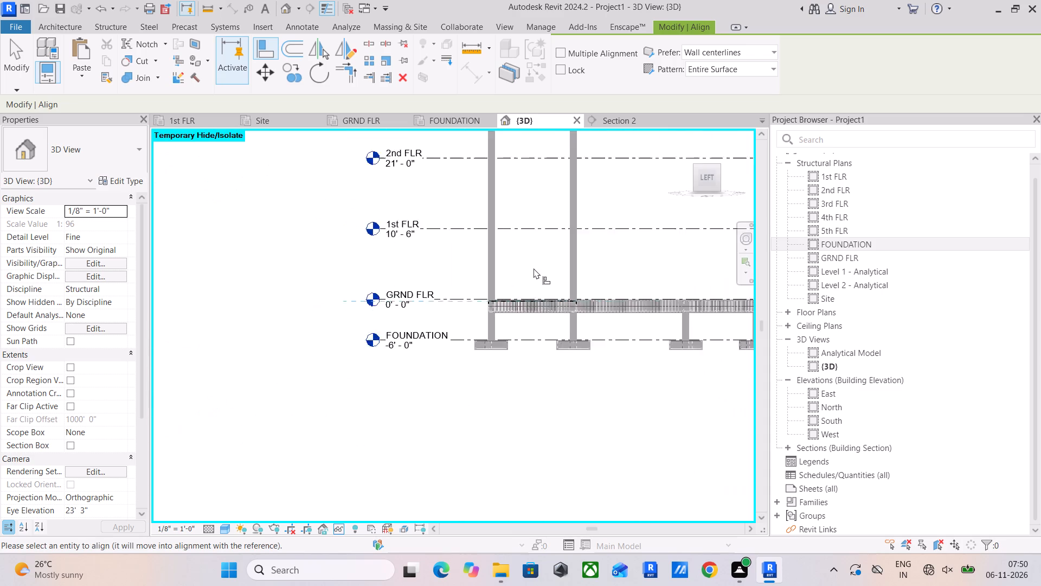
pyautogui.scroll(-3, 534, 268)
pyautogui.moveTo(557, 276); pyautogui.dragTo(553, 399, button='middle')
pyautogui.scroll(10, 522, 203)
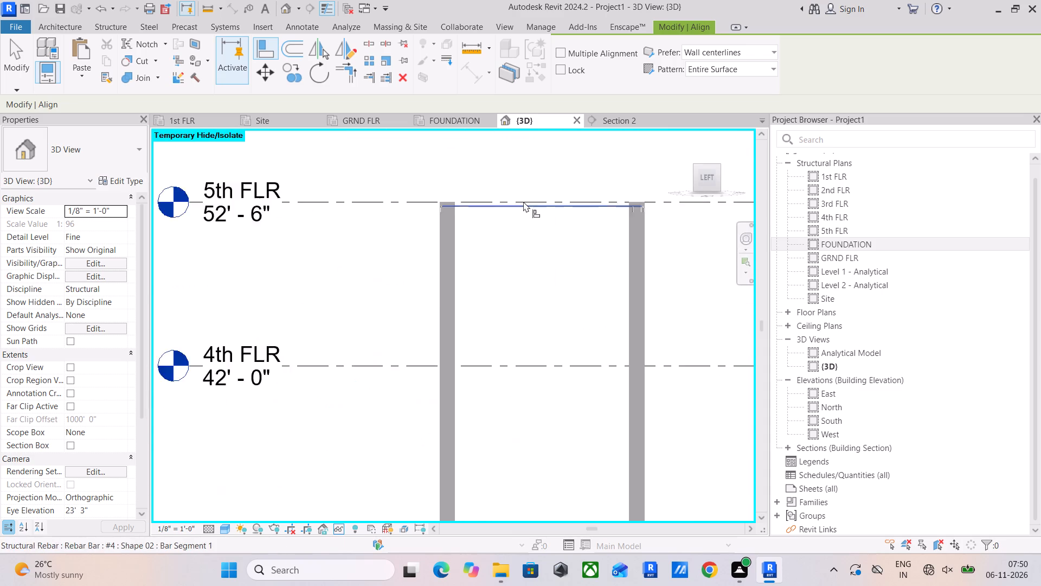
pyautogui.scroll(20, 523, 201)
pyautogui.click(520, 210)
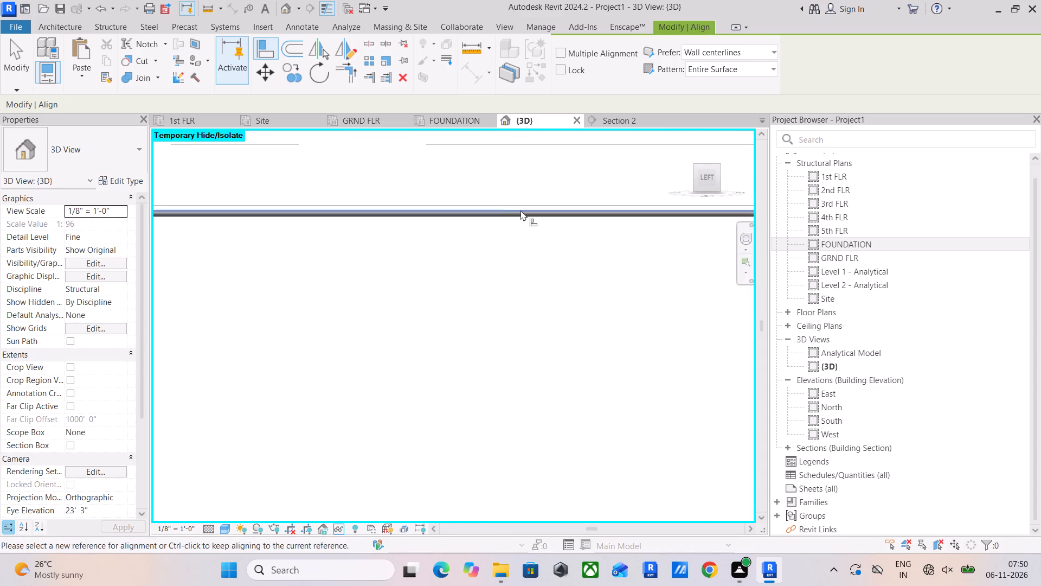
# Align the second displaced #4 bar between these raised columns at 5th FLR with the GRND FLR beam's upper longitudinal bar, and finish aligning.
pyautogui.scroll(-6, 520, 210)
pyautogui.scroll(-12, 543, 328)
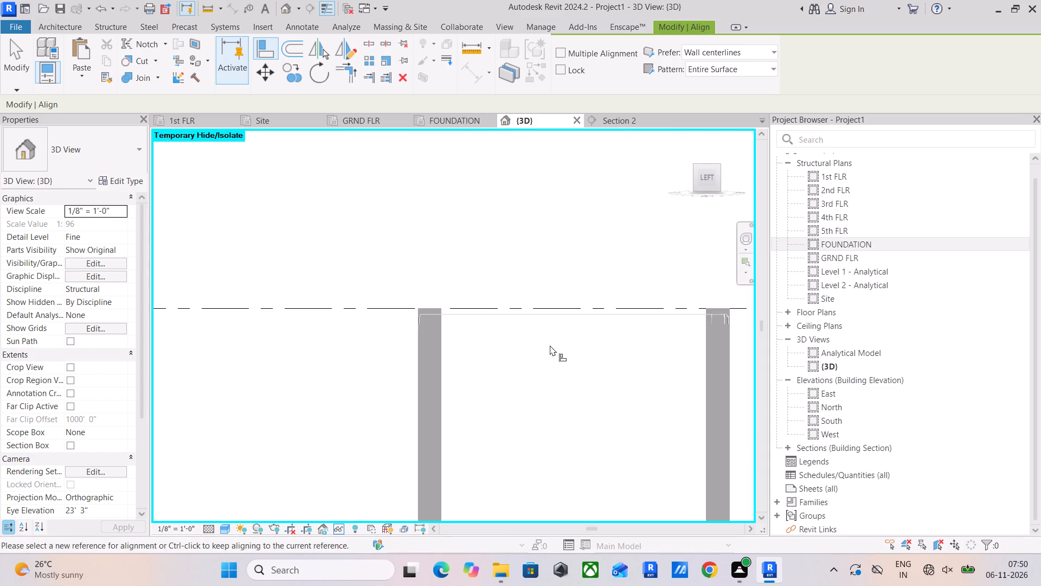
pyautogui.scroll(-10, 550, 347)
pyautogui.moveTo(551, 356); pyautogui.dragTo(554, 191, button='middle')
pyautogui.scroll(6, 553, 447)
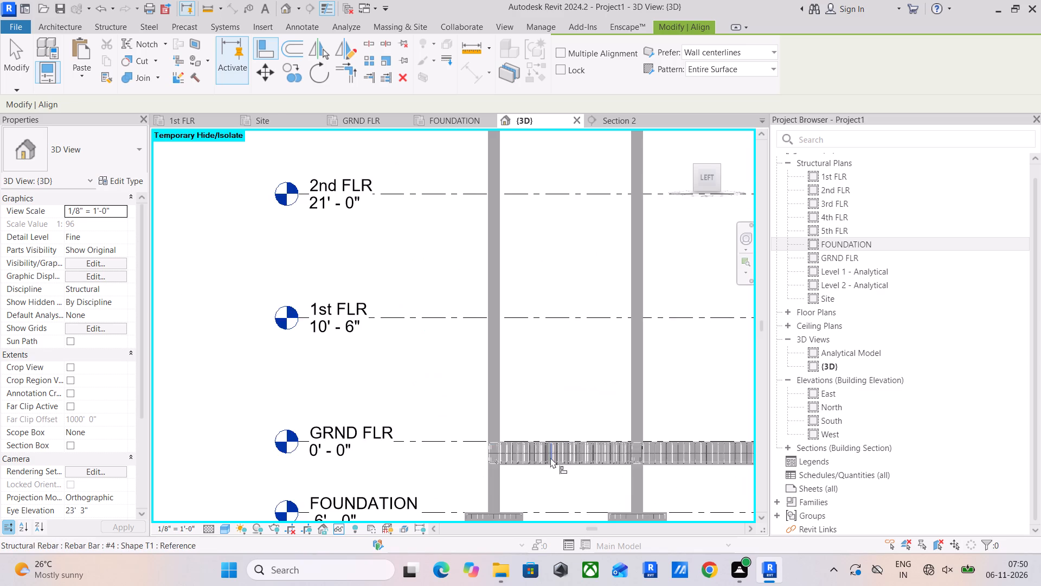
pyautogui.scroll(12, 550, 457)
pyautogui.scroll(6, 522, 411)
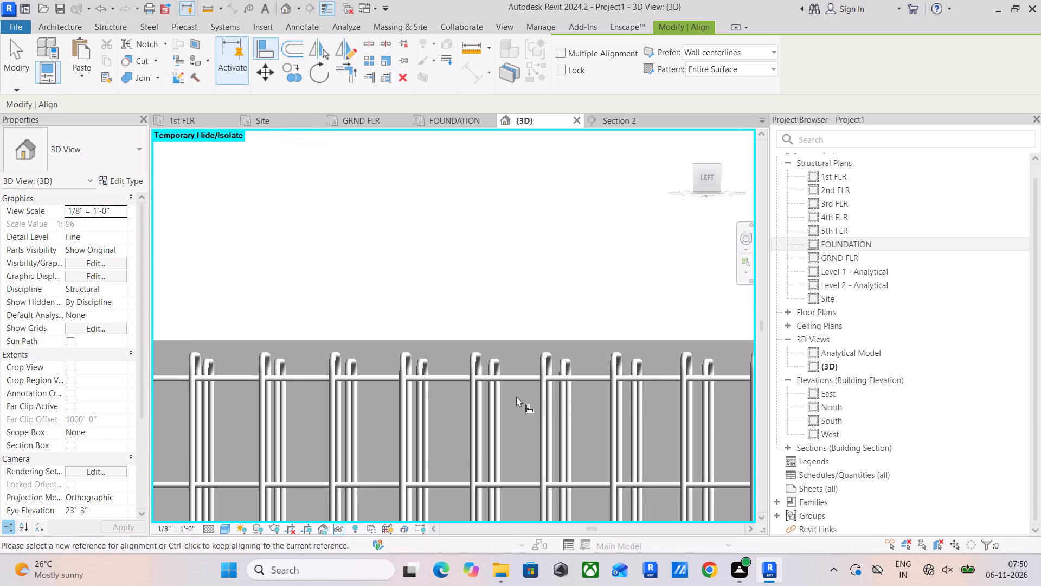
pyautogui.click(522, 375)
pyautogui.scroll(-12, 523, 261)
pyautogui.scroll(-6, 592, 230)
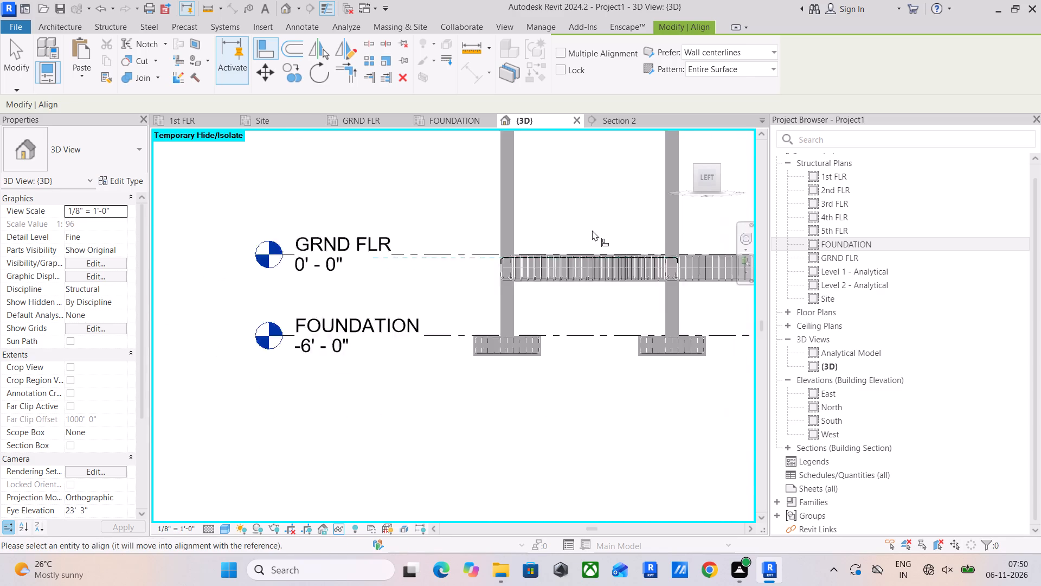
pyautogui.scroll(-4, 614, 170)
pyautogui.moveTo(617, 198); pyautogui.dragTo(597, 445, button='middle')
pyautogui.scroll(-1, 573, 231)
pyautogui.moveTo(573, 241); pyautogui.dragTo(573, 397, button='middle')
pyautogui.scroll(2, 592, 255)
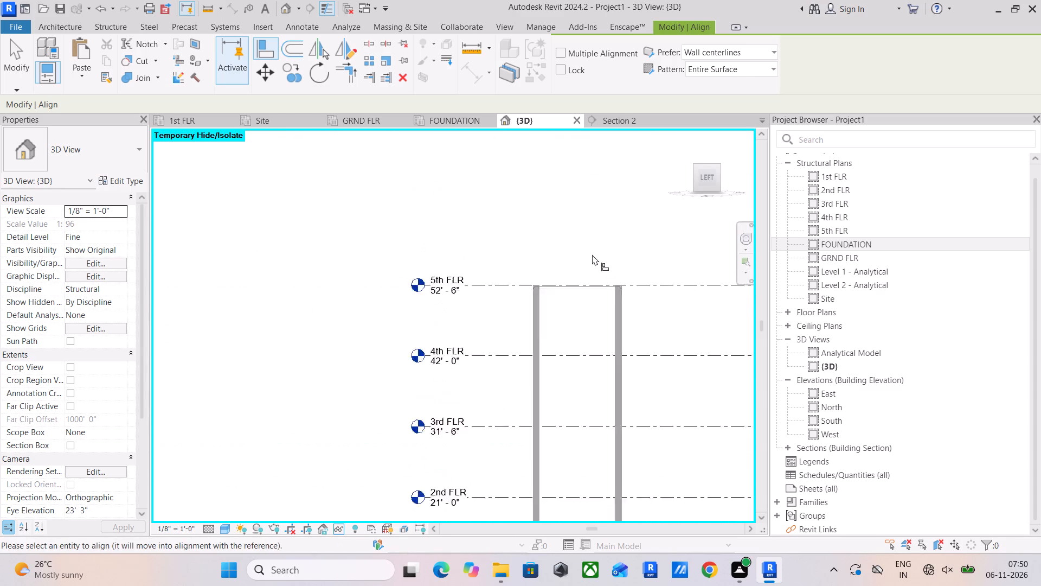
pyautogui.scroll(2, 592, 254)
pyautogui.scroll(20, 536, 309)
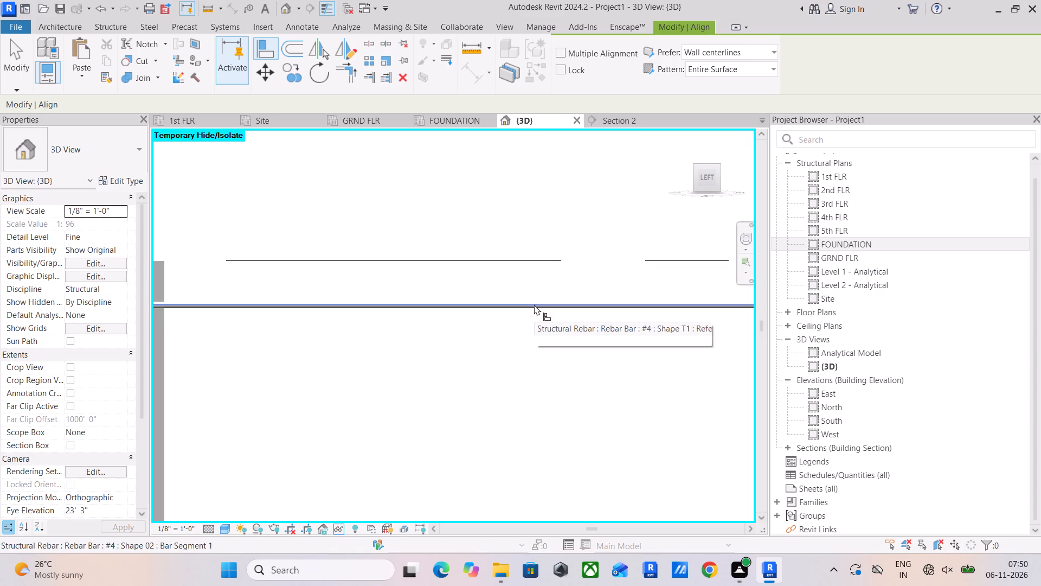
pyautogui.click(534, 304)
pyautogui.scroll(-6, 534, 304)
pyautogui.scroll(-12, 567, 341)
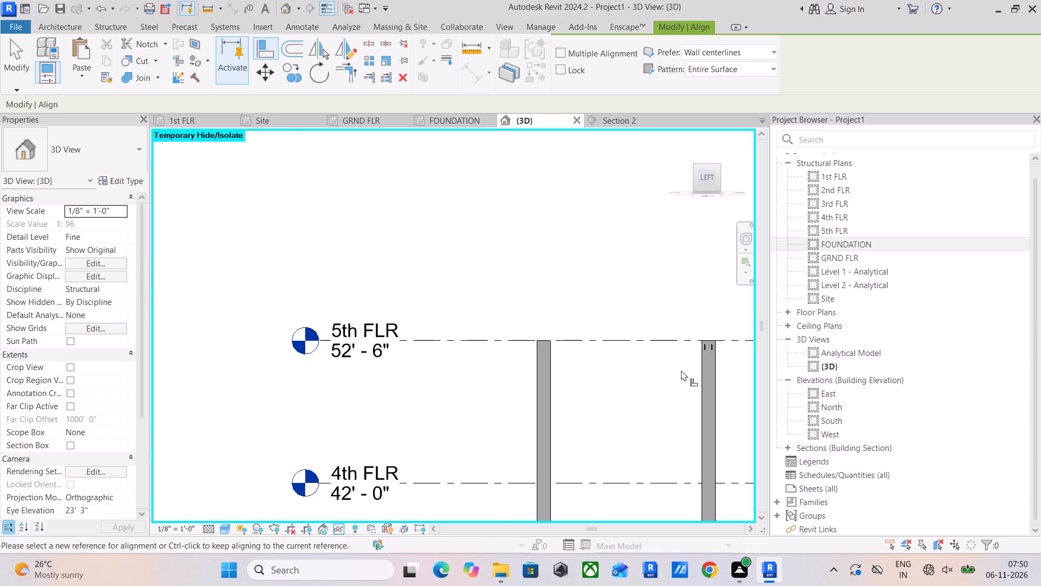
pyautogui.click(7, 60)
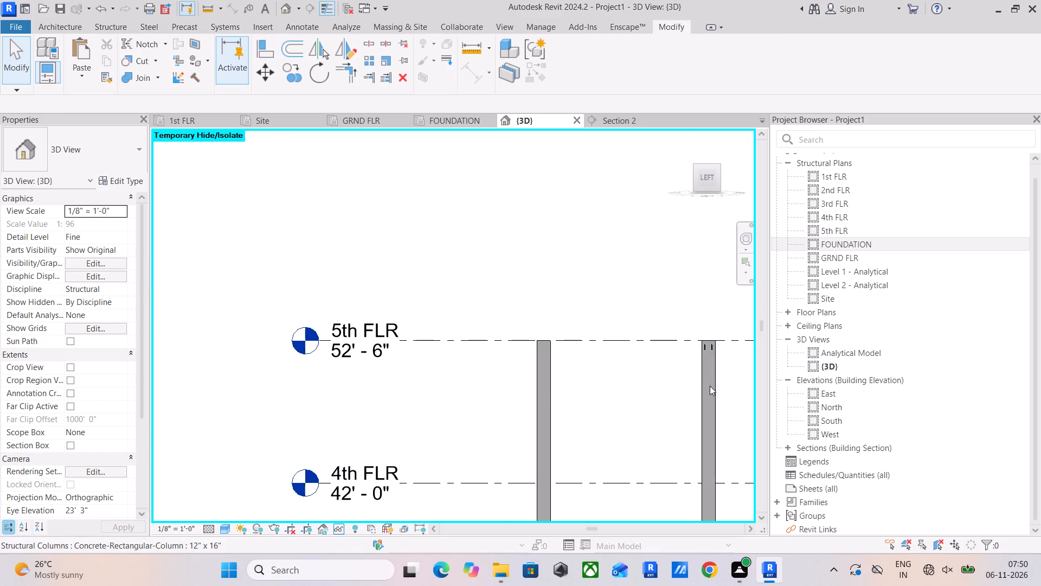
# In the front view, align the first displaced #4 bar between the newly raised column and the unreinforced end column with the GRND FLR beam's upper bar.
pyautogui.click(710, 386)
pyautogui.moveTo(710, 183); pyautogui.dragTo(670, 186)
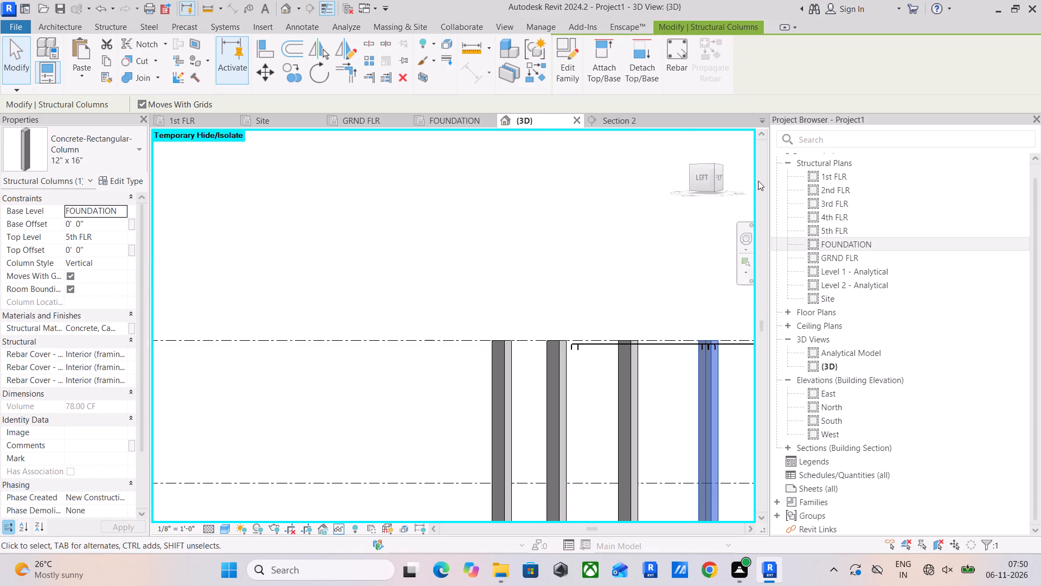
pyautogui.click(717, 180)
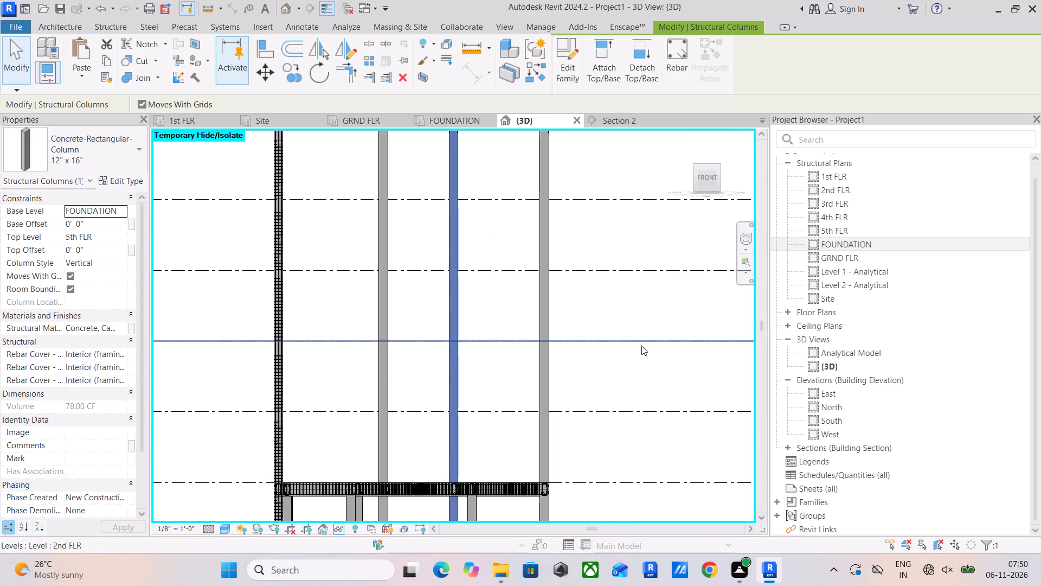
pyautogui.scroll(-4, 470, 330)
pyautogui.moveTo(486, 333); pyautogui.dragTo(464, 383, button='middle')
pyautogui.scroll(5, 461, 261)
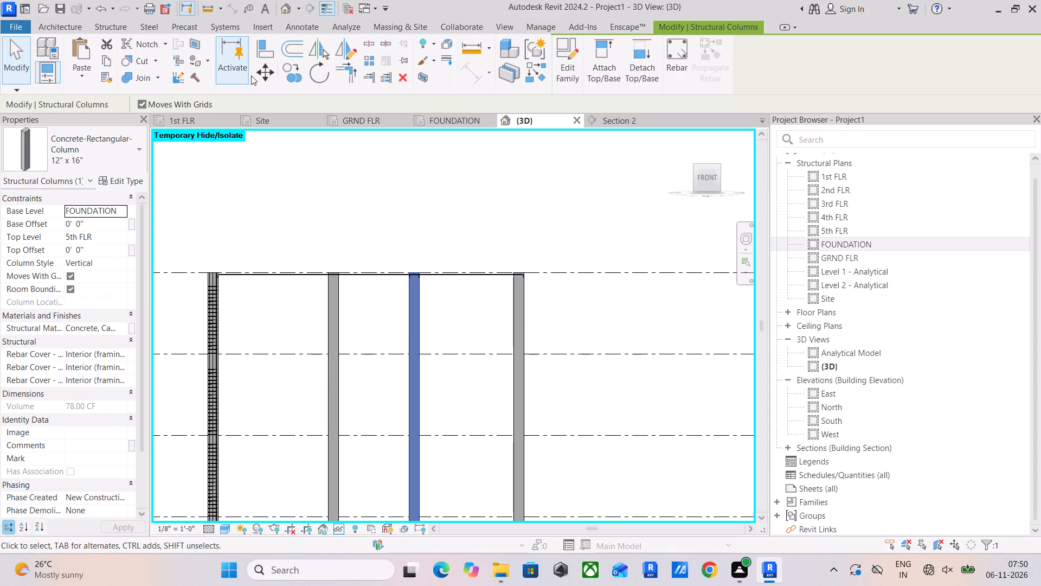
pyautogui.click(268, 49)
pyautogui.scroll(-5, 379, 235)
pyautogui.moveTo(412, 271); pyautogui.dragTo(458, 158, button='middle')
pyautogui.scroll(8, 455, 315)
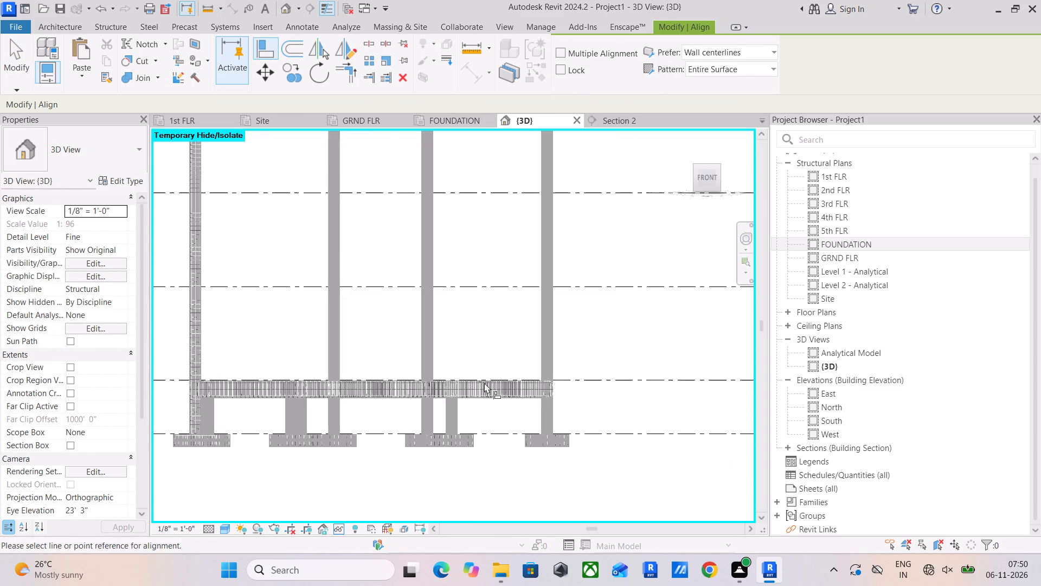
pyautogui.scroll(10, 484, 383)
pyautogui.scroll(10, 432, 333)
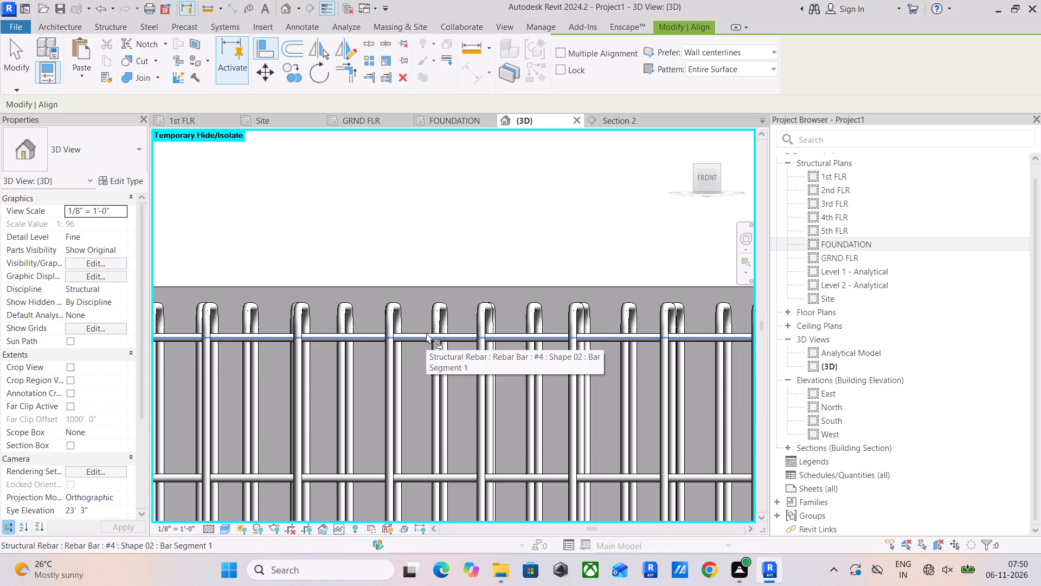
pyautogui.click(426, 333)
pyautogui.scroll(-18, 435, 316)
pyautogui.scroll(-9, 502, 282)
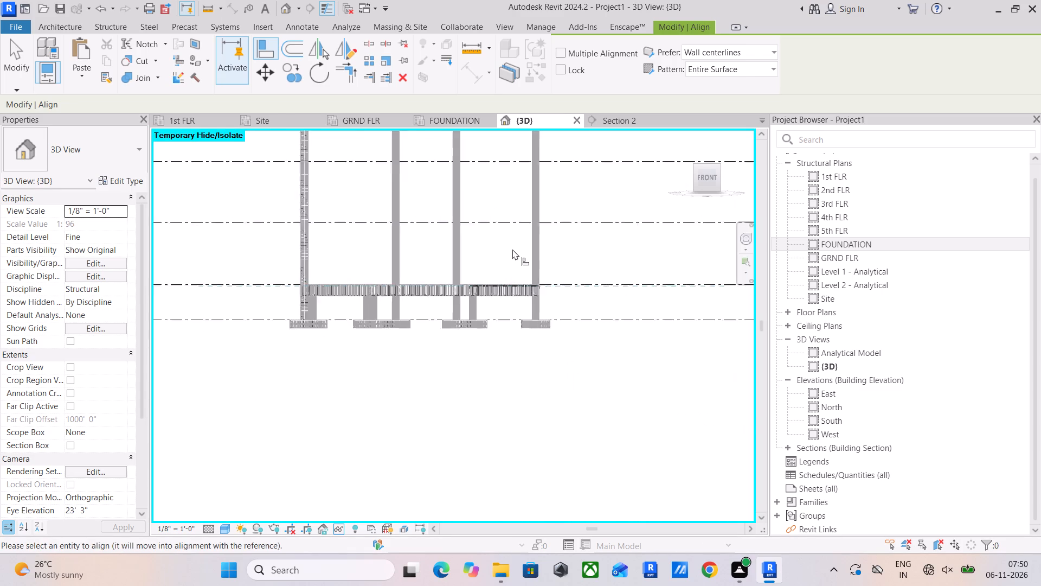
pyautogui.scroll(-2, 512, 249)
pyautogui.moveTo(511, 245); pyautogui.dragTo(526, 474, button='middle')
pyautogui.scroll(10, 515, 309)
pyautogui.scroll(5, 484, 364)
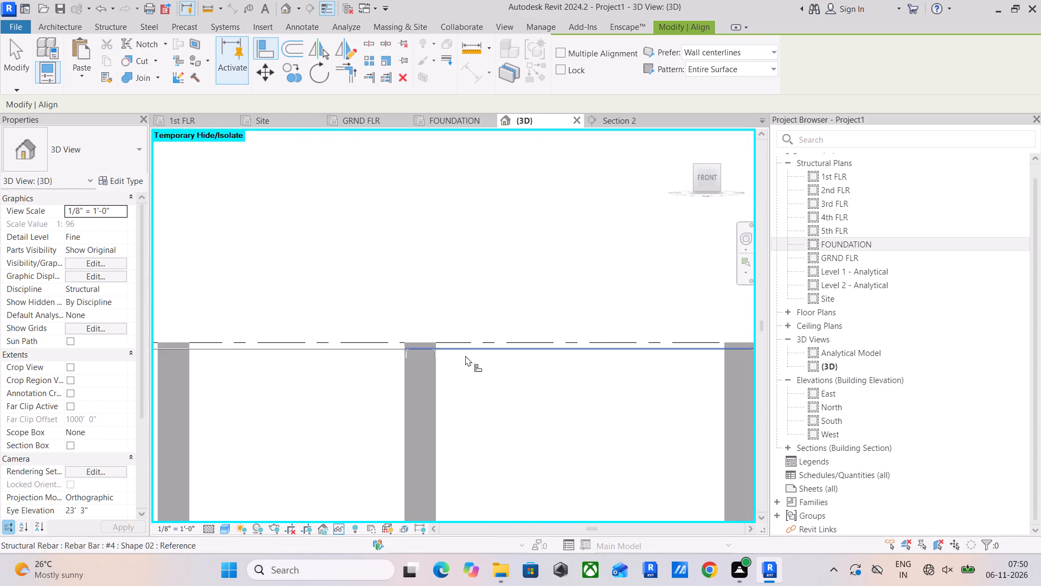
pyautogui.scroll(16, 464, 353)
pyautogui.click(460, 346)
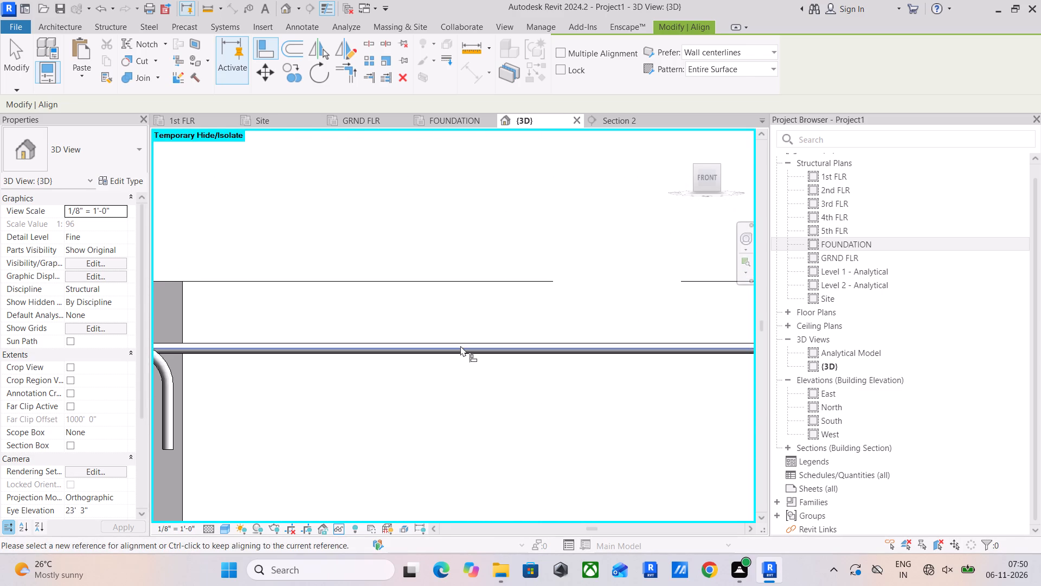
# Align the second displaced #4 bar between the newly raised column and the unreinforced end column with the GRND FLR beam's upper longitudinal bar.
pyautogui.scroll(-13, 460, 346)
pyautogui.scroll(-12, 477, 366)
pyautogui.moveTo(490, 394); pyautogui.dragTo(515, 194, button='middle')
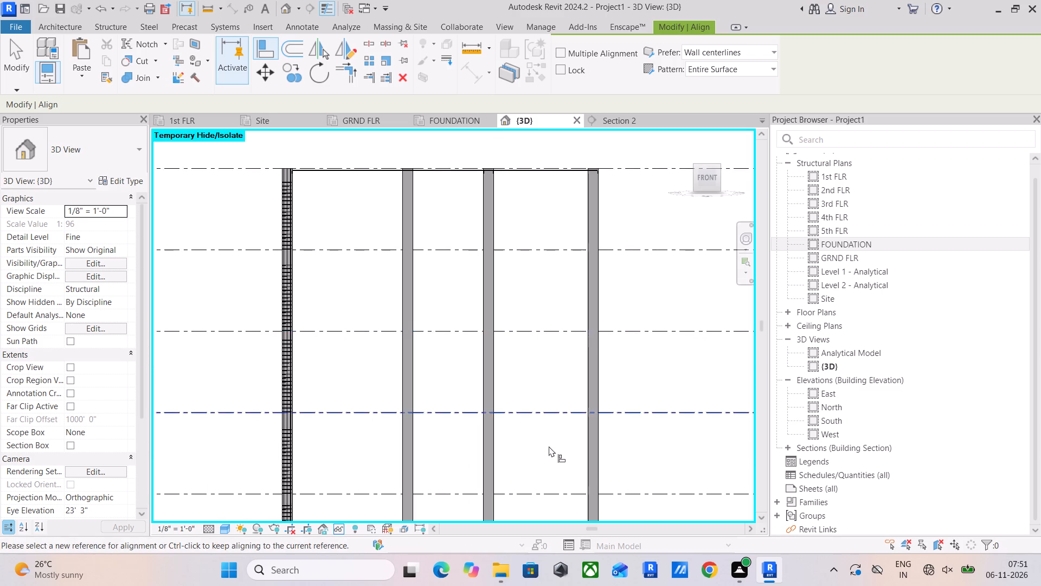
pyautogui.scroll(1, 550, 441)
pyautogui.moveTo(550, 424); pyautogui.dragTo(550, 240, button='middle')
pyautogui.scroll(17, 518, 407)
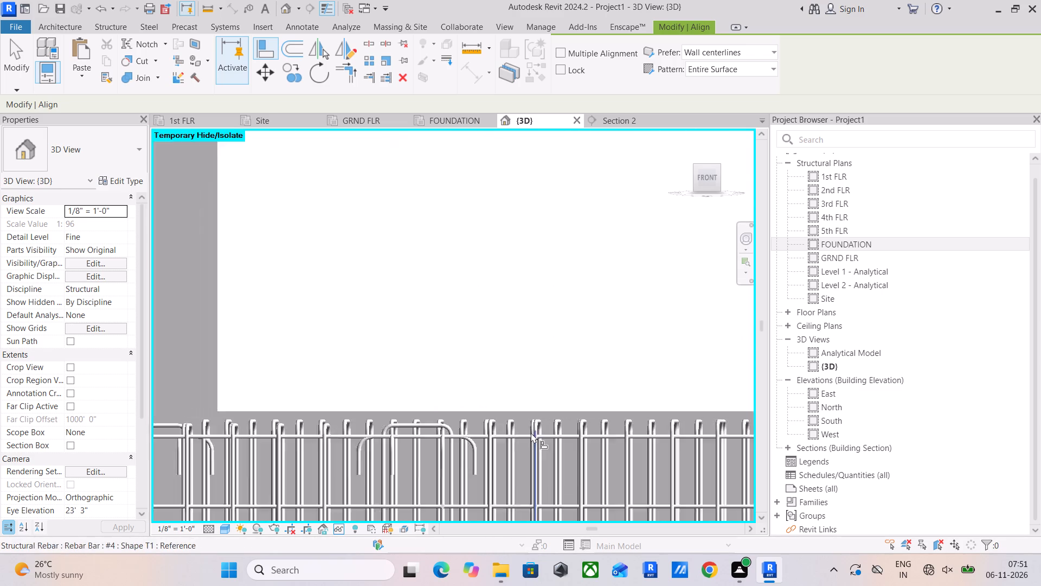
pyautogui.scroll(9, 531, 432)
pyautogui.click(515, 441)
pyautogui.scroll(-6, 566, 259)
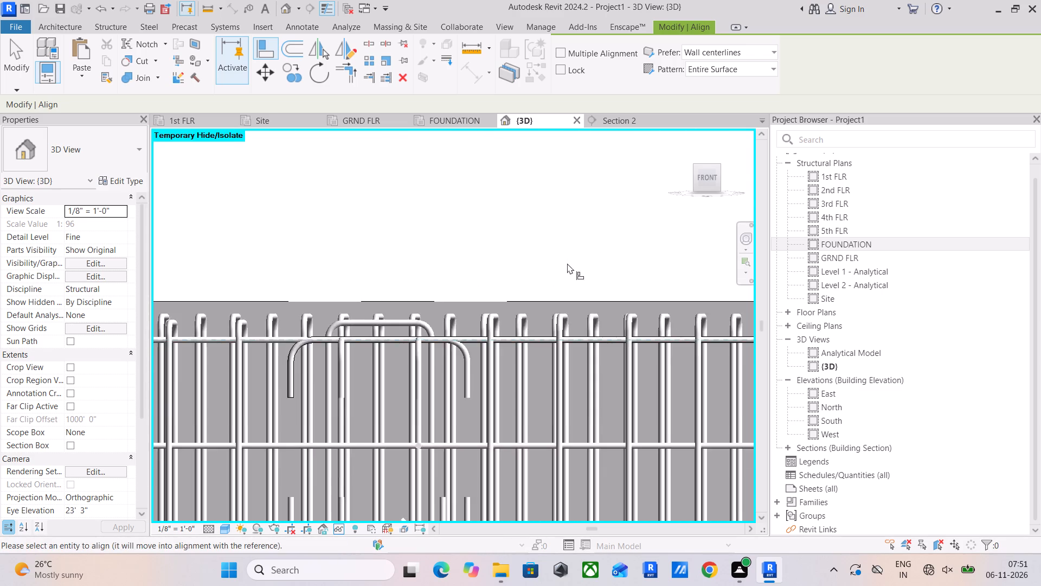
pyautogui.scroll(-17, 567, 263)
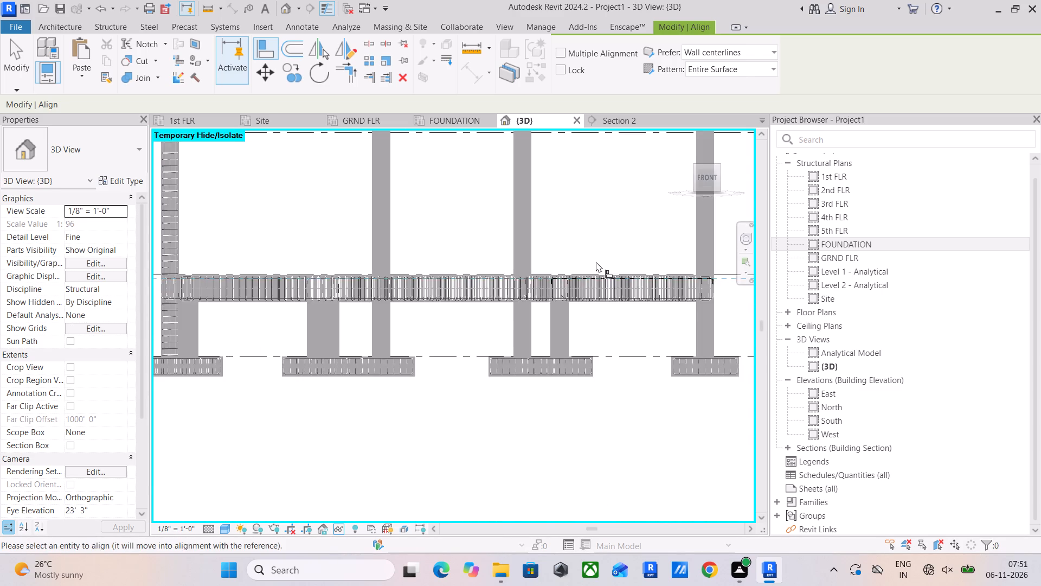
pyautogui.scroll(-6, 596, 262)
pyautogui.moveTo(625, 240); pyautogui.dragTo(569, 489, button='middle')
pyautogui.scroll(5, 545, 232)
pyautogui.scroll(7, 552, 188)
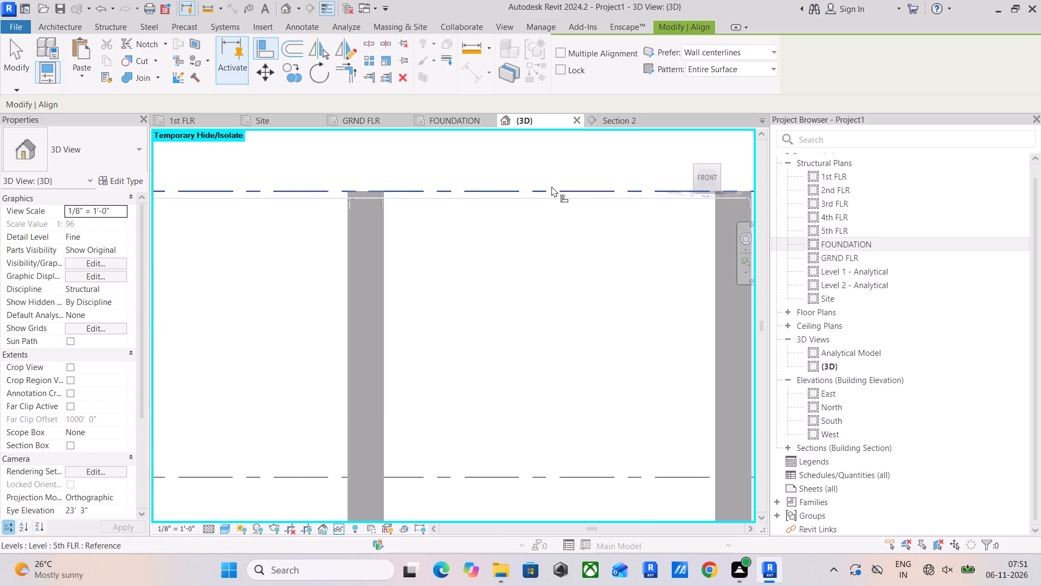
pyautogui.scroll(12, 551, 186)
pyautogui.scroll(5, 504, 266)
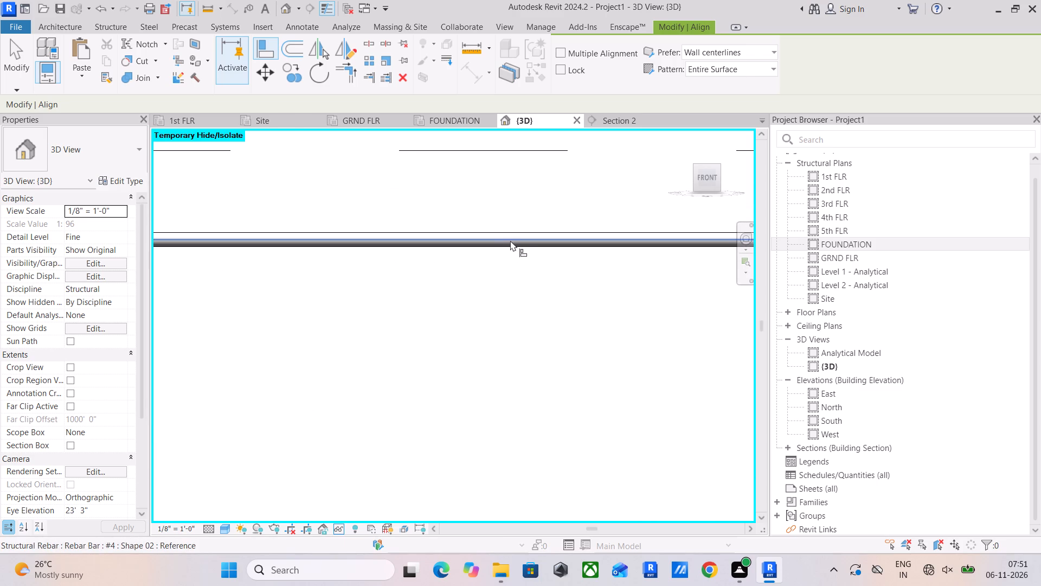
pyautogui.click(512, 238)
pyautogui.scroll(-7, 517, 244)
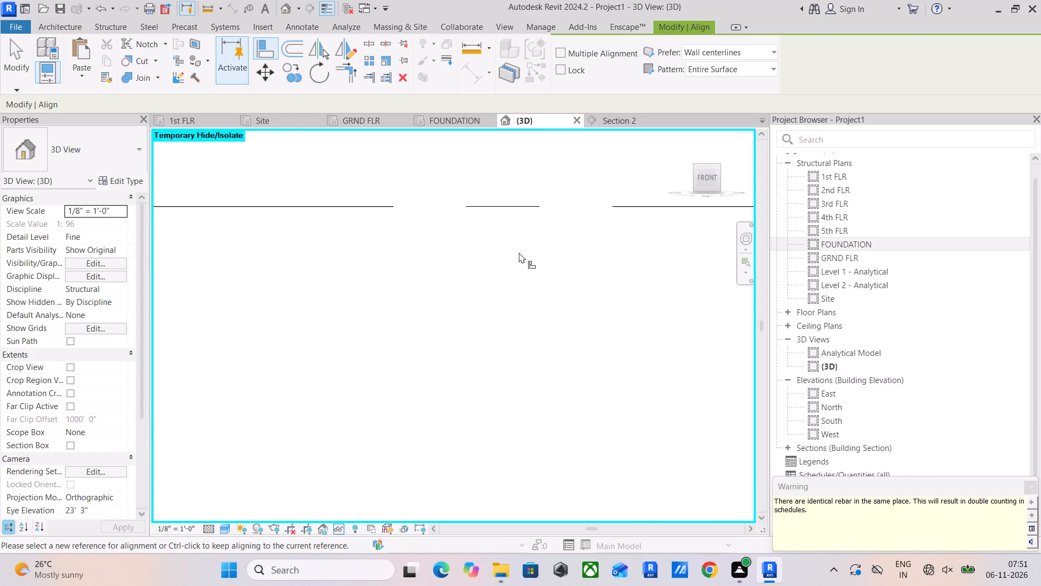
# Undo the last alignment of the second #4 bar between the newly raised column and the unreinforced end column.
pyautogui.scroll(-7, 519, 252)
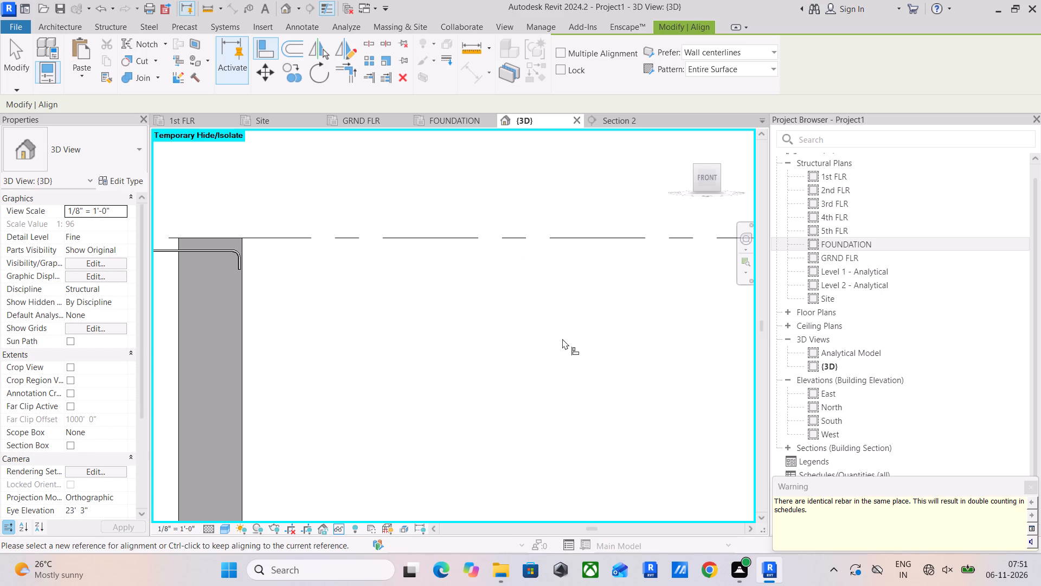
pyautogui.scroll(-4, 431, 405)
pyautogui.moveTo(470, 397); pyautogui.dragTo(516, 226, button='middle')
pyautogui.scroll(-4, 530, 309)
pyautogui.moveTo(531, 316); pyautogui.dragTo(586, 131, button='middle')
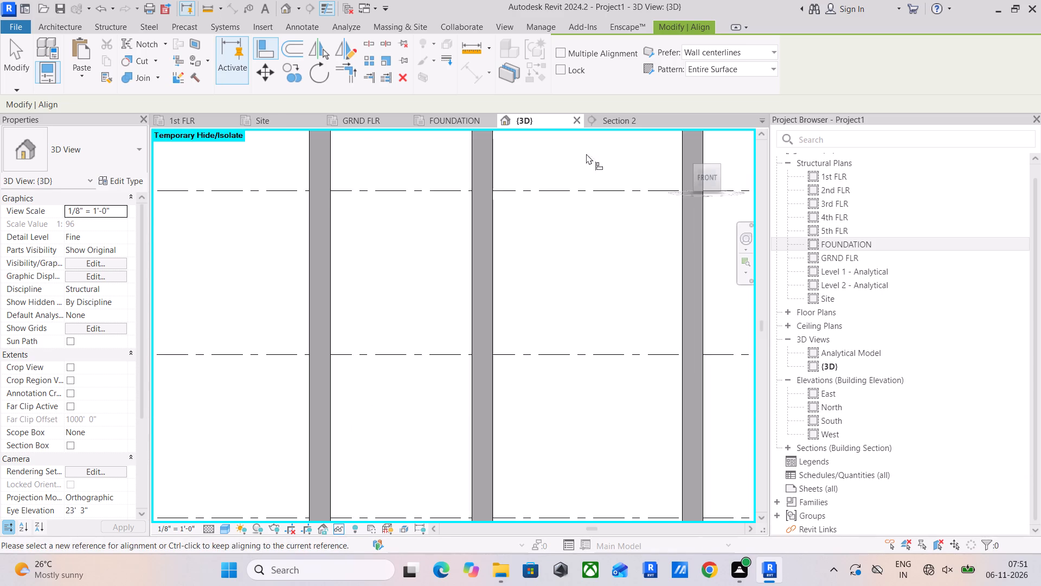
pyautogui.scroll(-4, 588, 237)
pyautogui.moveTo(591, 283); pyautogui.dragTo(625, 109, button='middle')
pyautogui.scroll(-3, 592, 317)
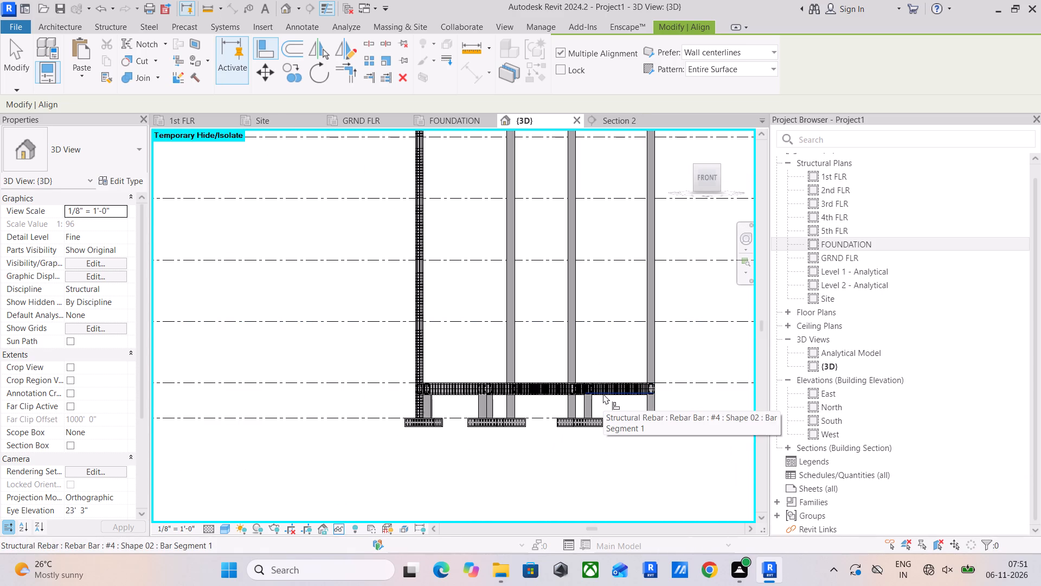
pyautogui.hotkey('ctrl', 'z')
# Align the restored #4 bar between the third column and the end column at 5th FLR with the GRND FLR beam's upper longitudinal bar.
pyautogui.scroll(-15, 603, 333)
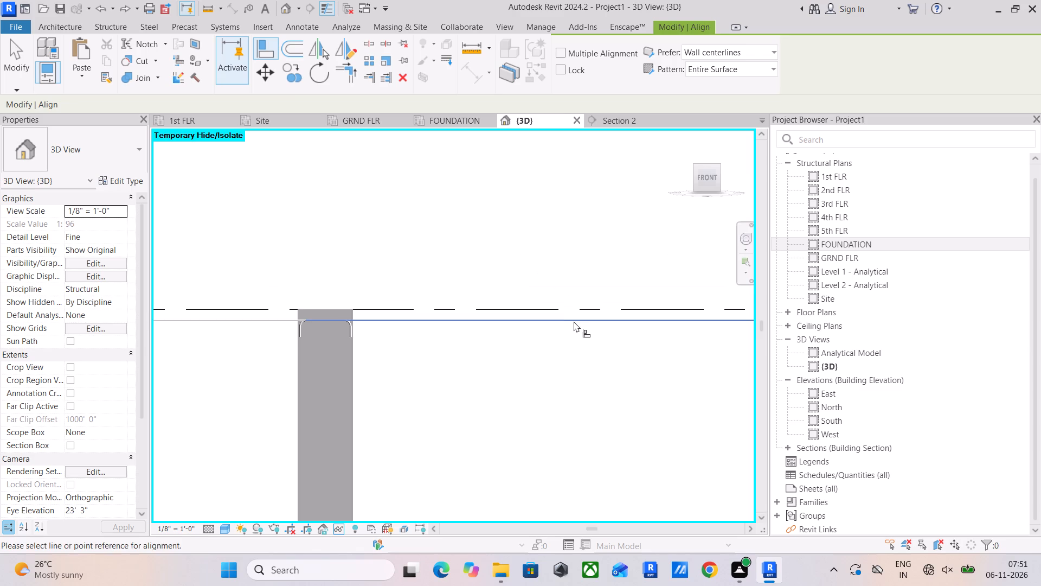
pyautogui.scroll(-3, 570, 324)
pyautogui.moveTo(577, 343); pyautogui.dragTo(531, 160, button='middle')
pyautogui.scroll(-5, 515, 280)
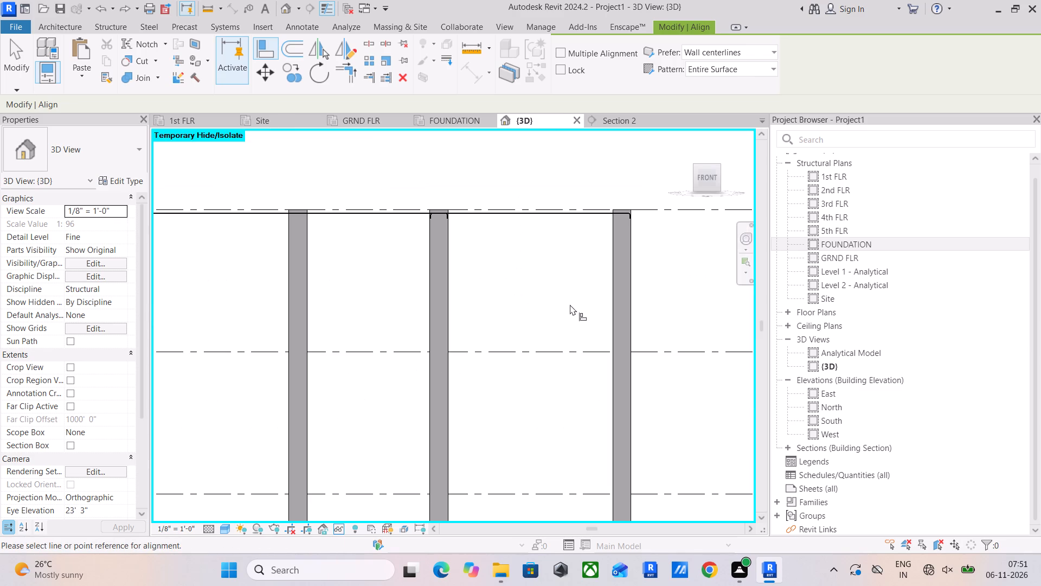
pyautogui.moveTo(577, 297); pyautogui.dragTo(605, 233, button='middle')
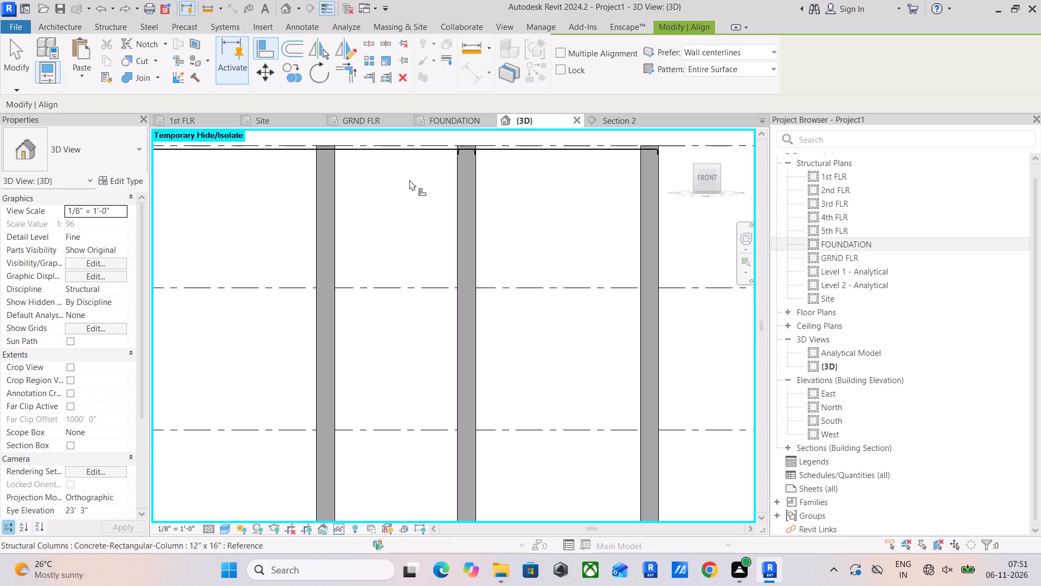
pyautogui.scroll(-10, 626, 271)
pyautogui.moveTo(573, 354); pyautogui.dragTo(570, 231, button='middle')
pyautogui.scroll(5, 576, 369)
pyautogui.scroll(3, 589, 296)
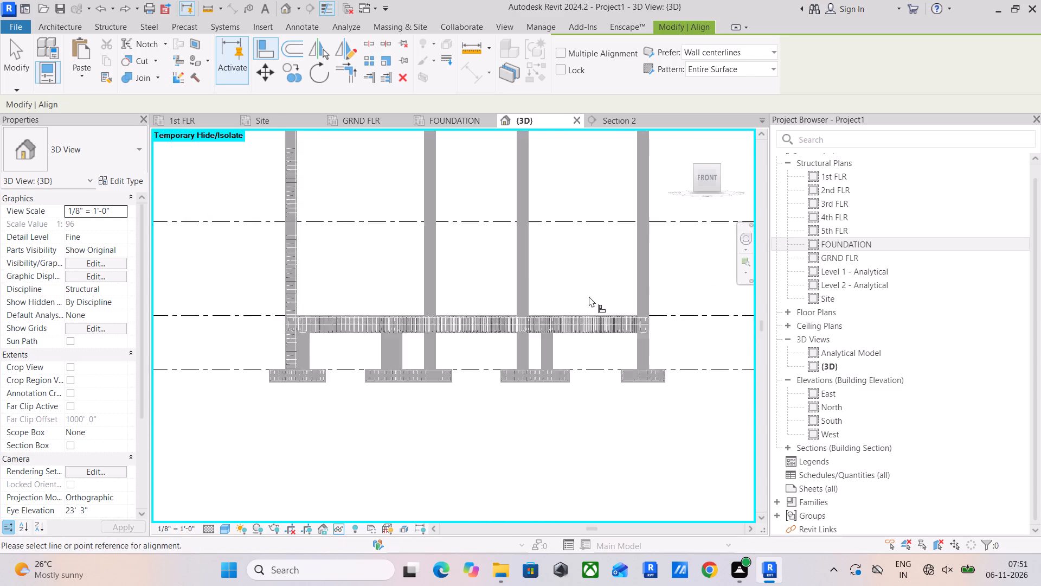
pyautogui.scroll(3, 589, 296)
pyautogui.scroll(5, 592, 353)
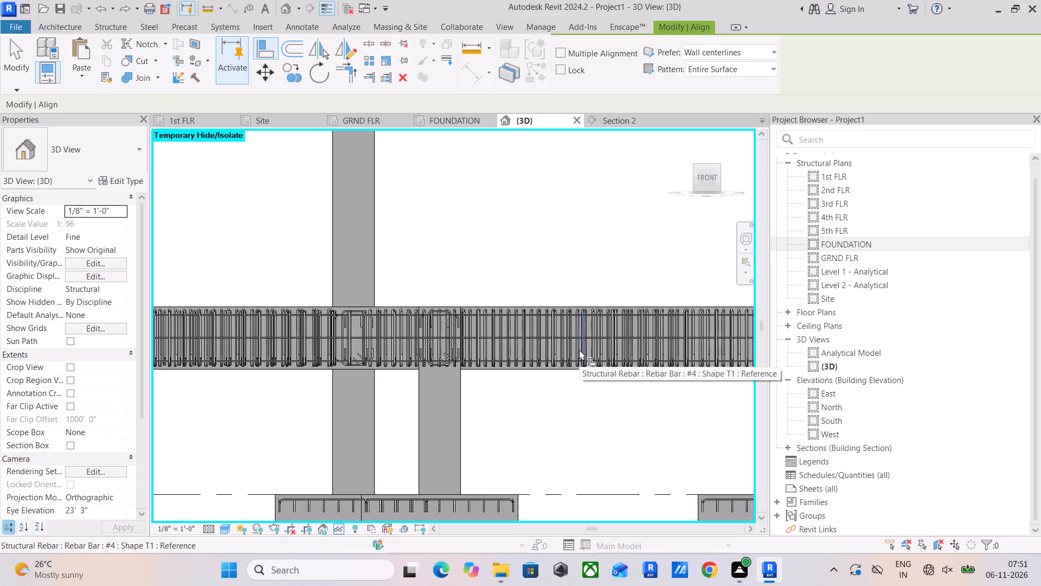
pyautogui.scroll(5, 573, 289)
pyautogui.scroll(10, 614, 345)
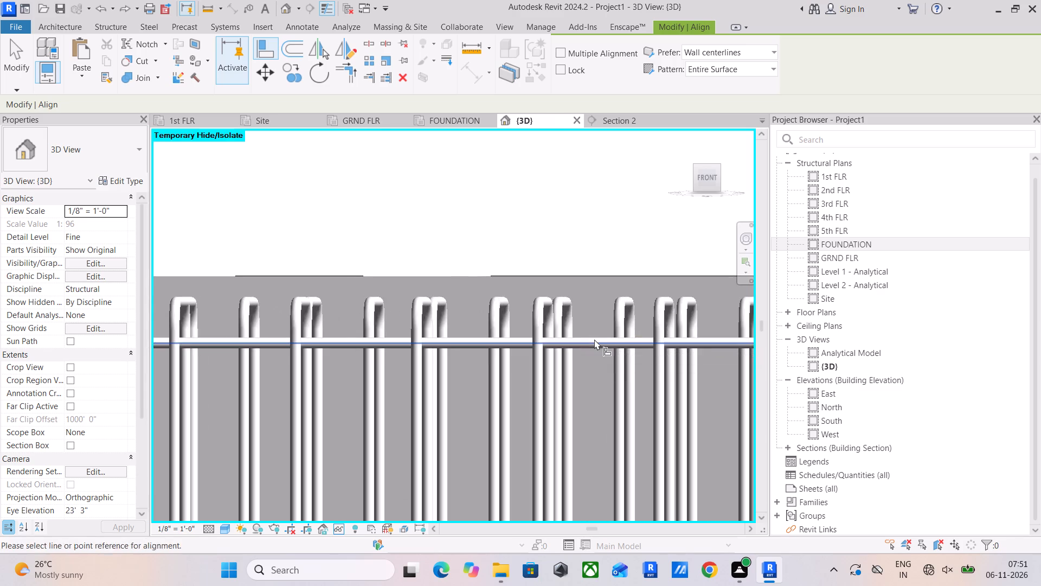
pyautogui.click(594, 339)
pyautogui.scroll(-19, 587, 215)
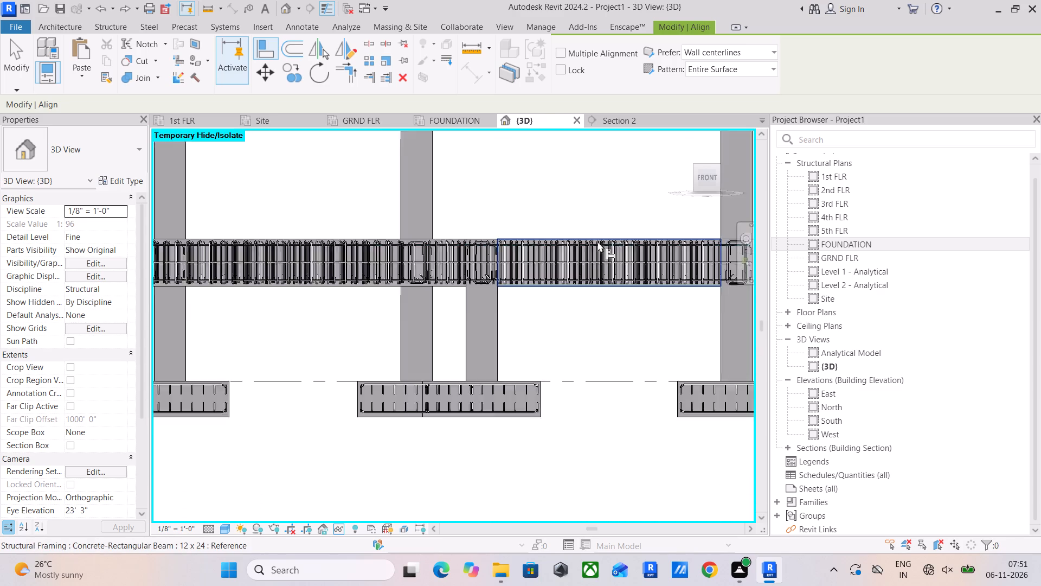
pyautogui.scroll(-7, 597, 241)
pyautogui.moveTo(606, 255); pyautogui.dragTo(551, 465, button='middle')
pyautogui.scroll(-6, 584, 260)
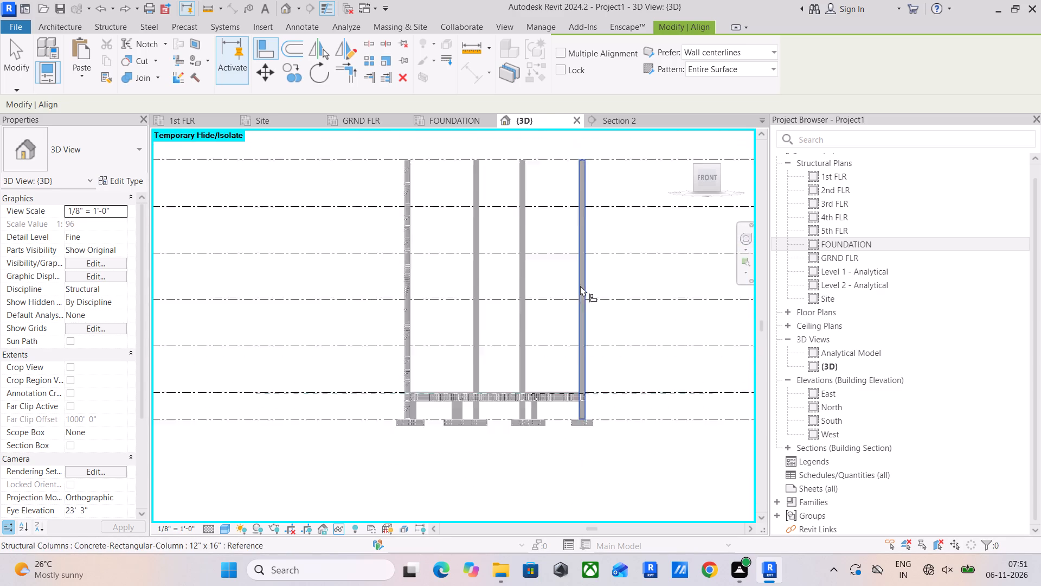
pyautogui.moveTo(572, 253); pyautogui.dragTo(551, 345, button='middle')
pyautogui.scroll(5, 554, 273)
pyautogui.scroll(16, 536, 301)
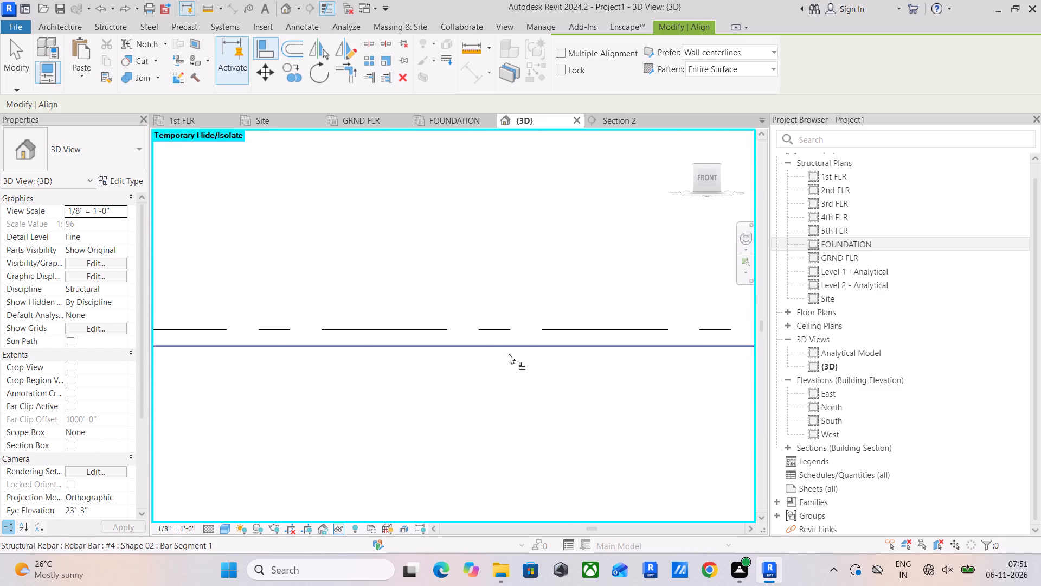
pyautogui.scroll(12, 509, 353)
pyautogui.click(498, 320)
# Align the first displaced #4 bar spanning from the reinforced column to the third column at 5th FLR with the GRND FLR beam's upper bar.
pyautogui.scroll(-3, 498, 320)
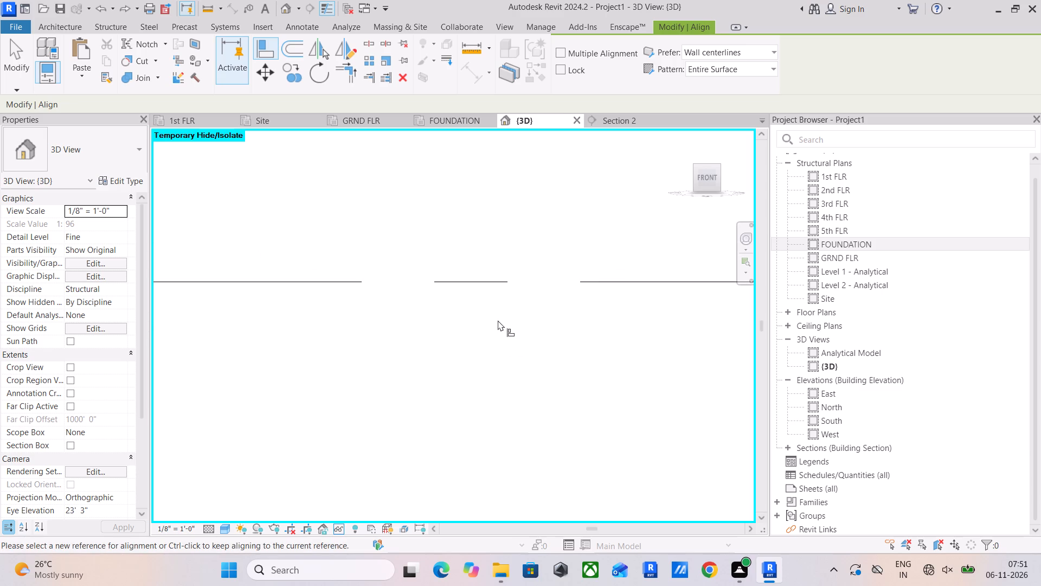
pyautogui.scroll(-20, 498, 320)
pyautogui.moveTo(491, 320); pyautogui.dragTo(672, 212, button='middle')
pyautogui.scroll(-6, 581, 313)
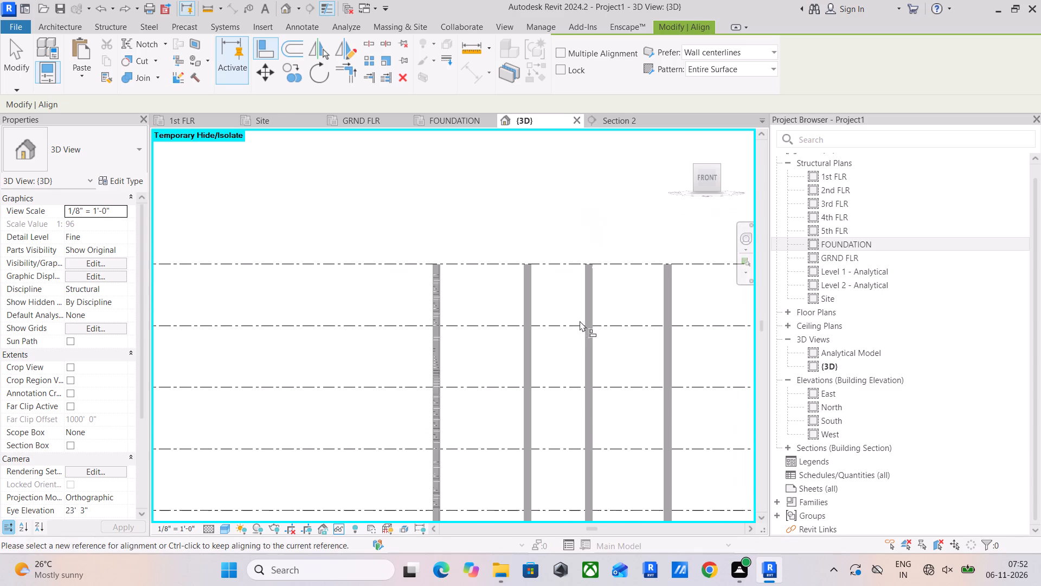
pyautogui.moveTo(581, 320); pyautogui.dragTo(580, 151, button='middle')
pyautogui.scroll(5, 543, 366)
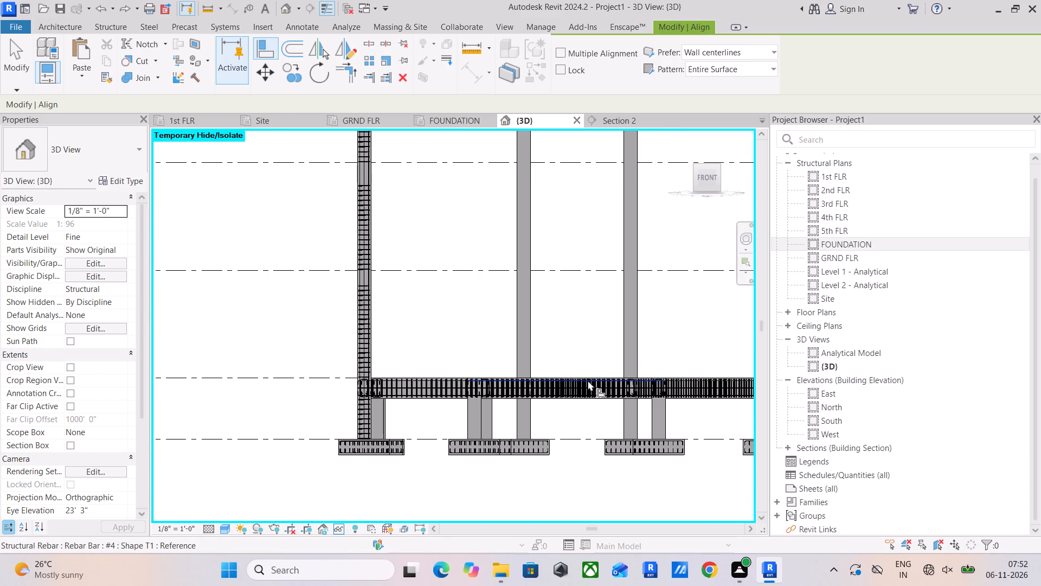
pyautogui.scroll(15, 590, 375)
pyautogui.scroll(5, 554, 404)
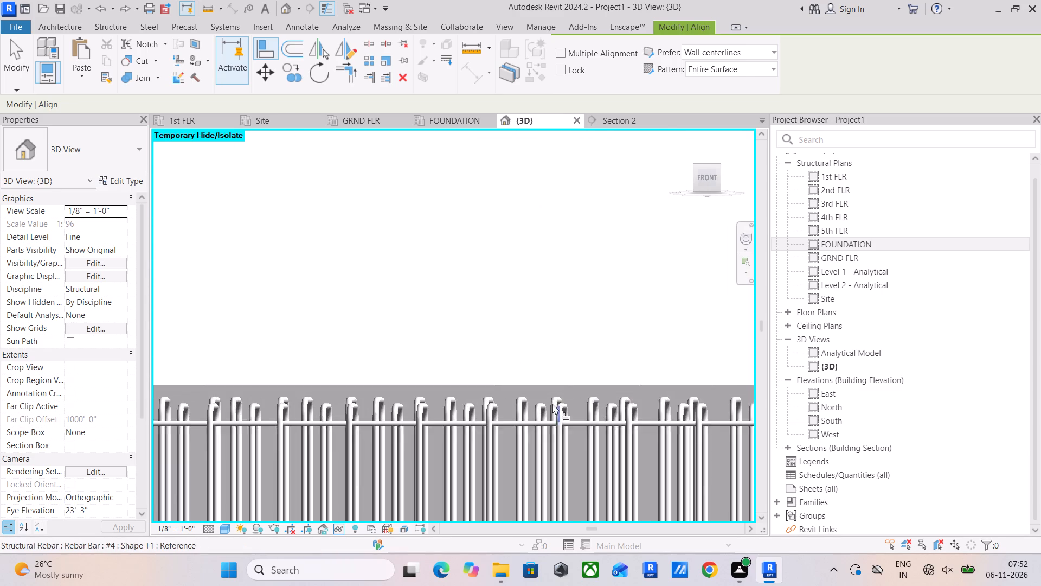
pyautogui.click(578, 424)
pyautogui.scroll(-14, 610, 305)
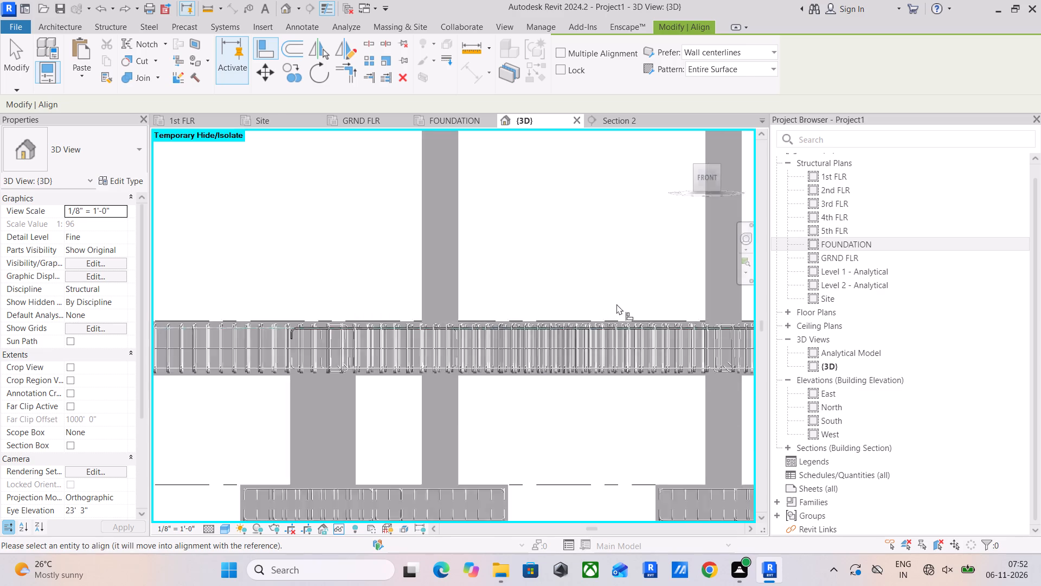
pyautogui.scroll(-10, 616, 304)
pyautogui.moveTo(608, 258); pyautogui.dragTo(589, 454, button='middle')
pyautogui.scroll(5, 594, 191)
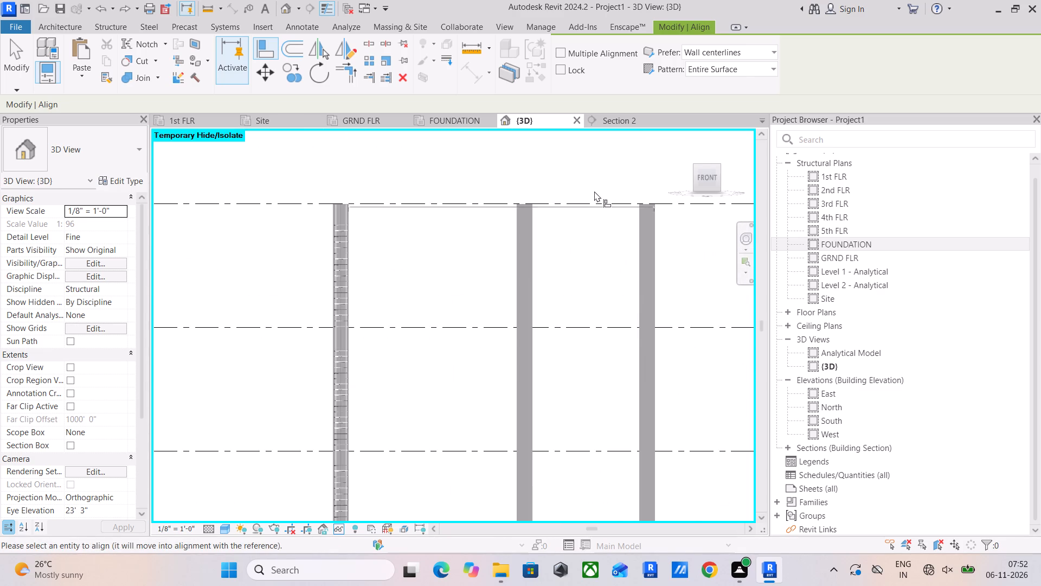
pyautogui.scroll(13, 594, 191)
pyautogui.scroll(6, 563, 245)
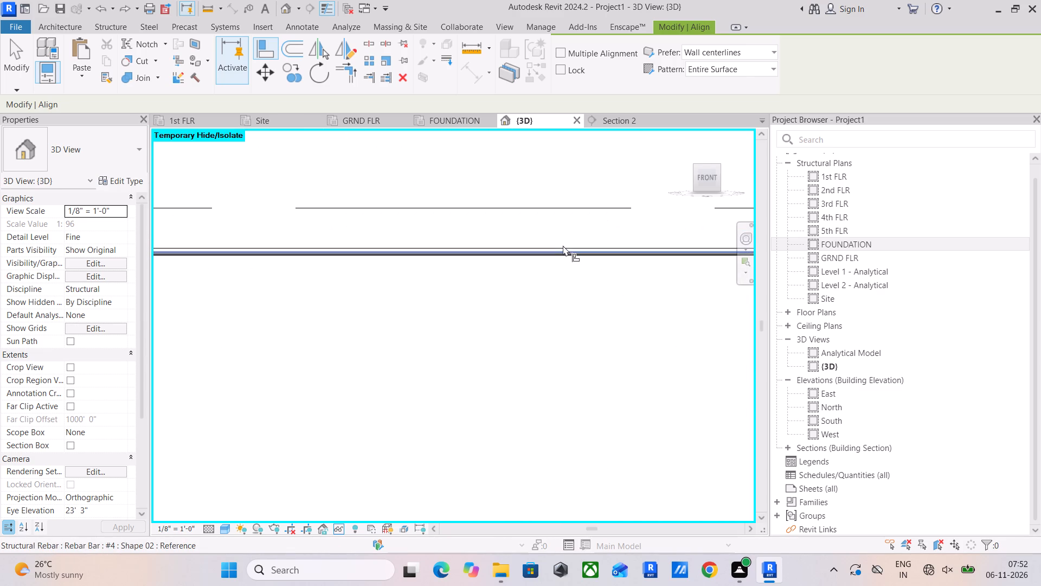
pyautogui.click(562, 250)
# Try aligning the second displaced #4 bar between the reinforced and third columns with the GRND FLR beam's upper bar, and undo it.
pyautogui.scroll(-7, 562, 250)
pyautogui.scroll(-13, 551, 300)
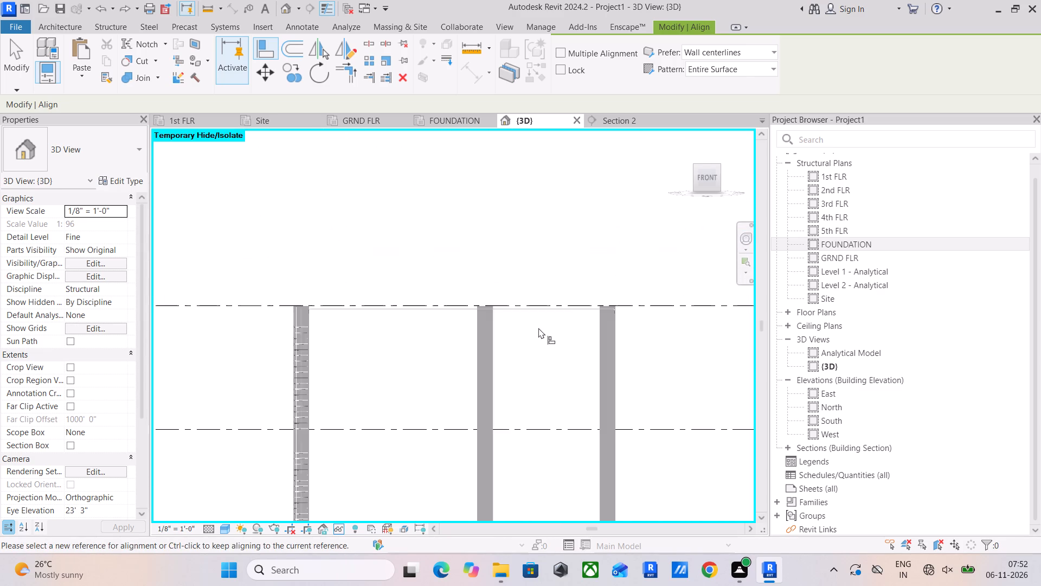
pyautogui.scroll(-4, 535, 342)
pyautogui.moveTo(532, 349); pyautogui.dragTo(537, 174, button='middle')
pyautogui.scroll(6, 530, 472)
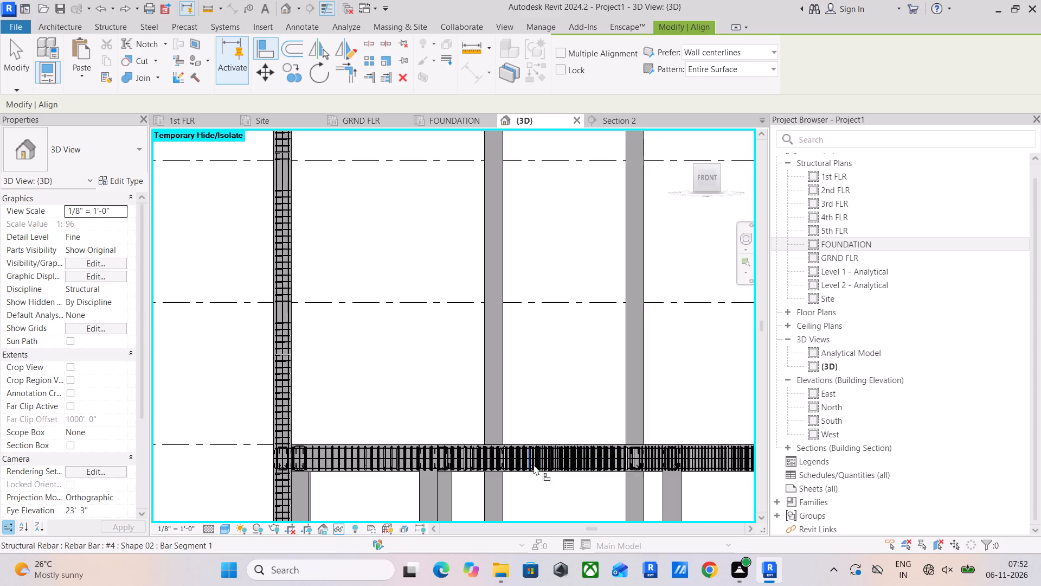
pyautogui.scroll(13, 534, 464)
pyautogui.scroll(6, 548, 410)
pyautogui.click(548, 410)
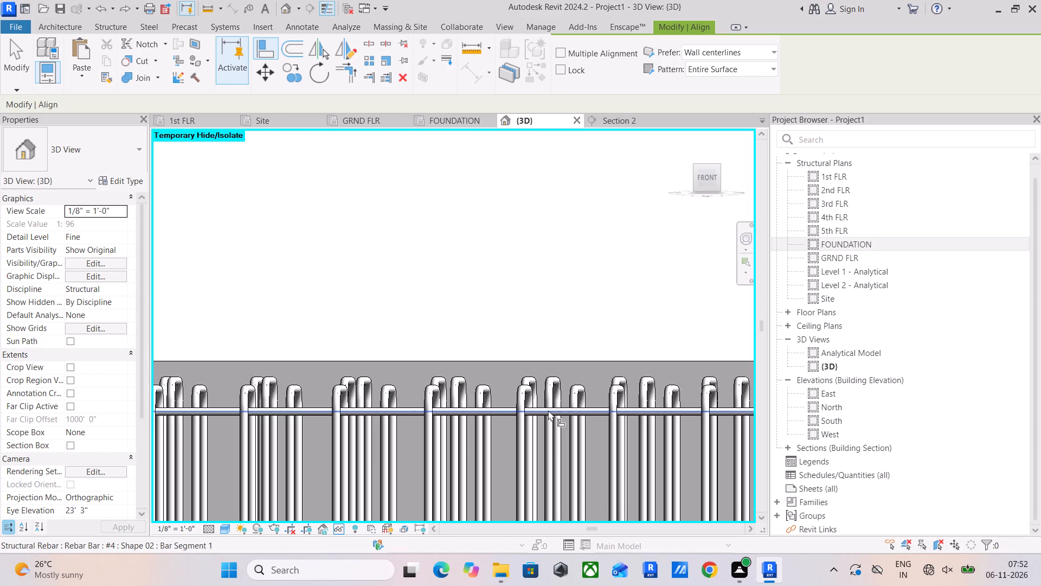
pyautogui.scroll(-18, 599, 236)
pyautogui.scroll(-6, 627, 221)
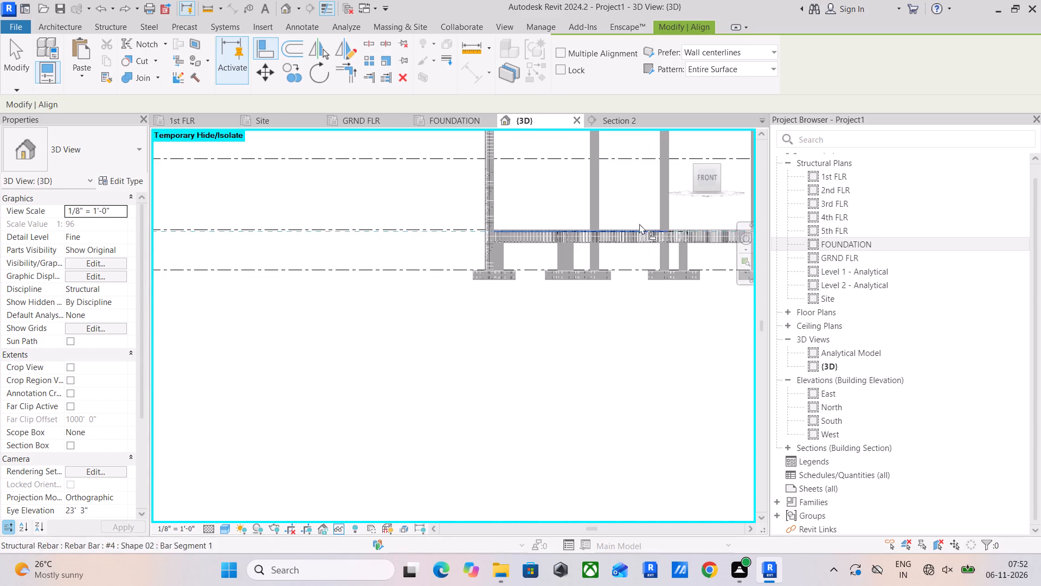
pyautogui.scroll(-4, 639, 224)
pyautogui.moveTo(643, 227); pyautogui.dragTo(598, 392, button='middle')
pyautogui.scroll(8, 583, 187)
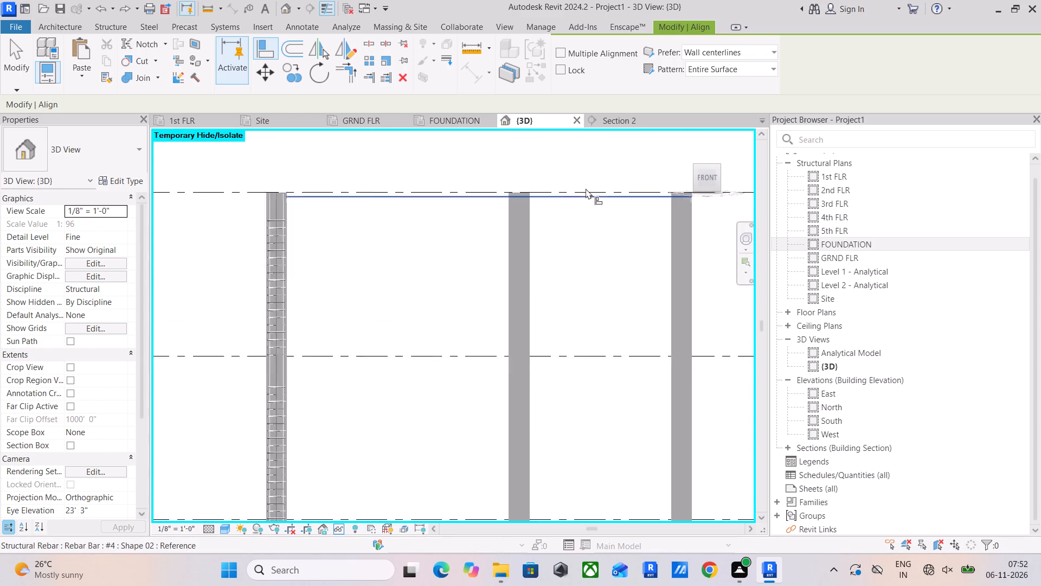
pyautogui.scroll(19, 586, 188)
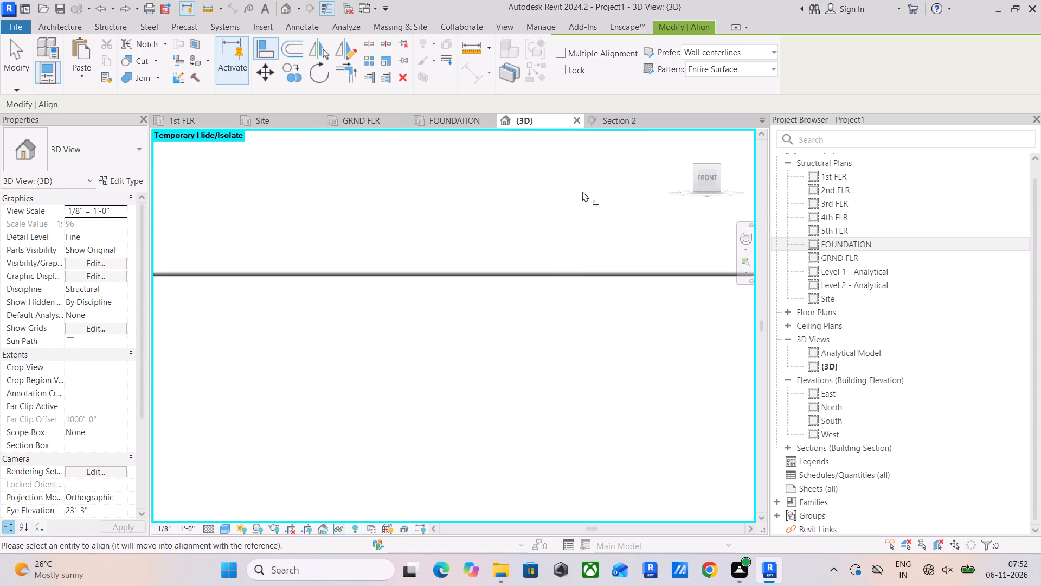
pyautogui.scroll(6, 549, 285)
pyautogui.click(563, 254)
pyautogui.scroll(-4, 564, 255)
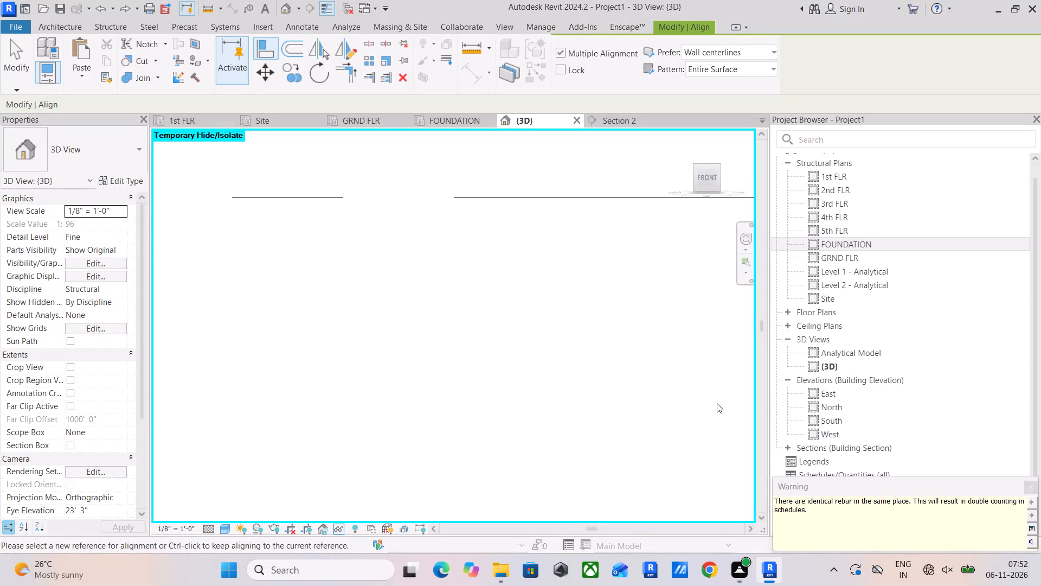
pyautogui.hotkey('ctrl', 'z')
# Align the remaining #4 bar between the reinforced and third columns at 5th FLR with another stretch of the GRND FLR beam's upper longitudinal bar.
pyautogui.scroll(-17, 647, 406)
pyautogui.moveTo(598, 355); pyautogui.dragTo(616, 291, button='middle')
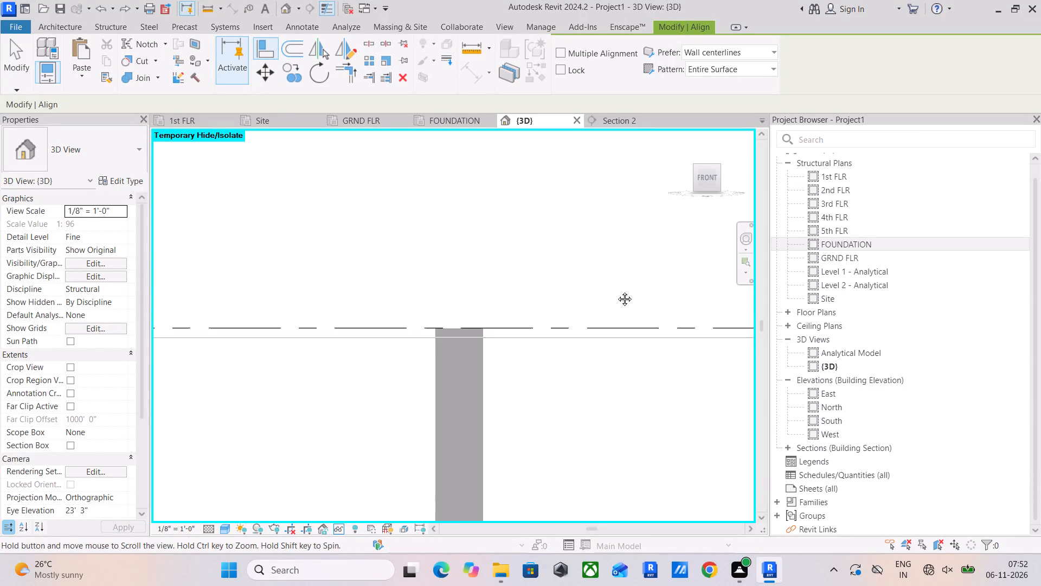
pyautogui.moveTo(616, 291); pyautogui.dragTo(618, 258, button='middle')
pyautogui.click(617, 335)
pyautogui.scroll(-10, 617, 335)
pyautogui.moveTo(626, 346); pyautogui.dragTo(633, 136, button='middle')
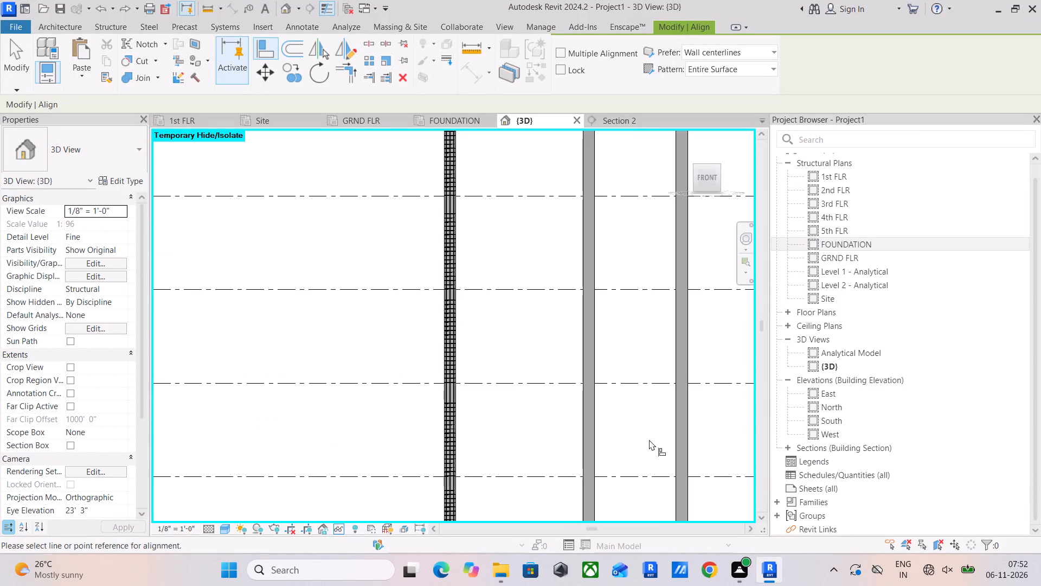
pyautogui.moveTo(649, 439); pyautogui.dragTo(629, 218, button='middle')
pyautogui.scroll(6, 629, 373)
pyautogui.scroll(5, 343, 346)
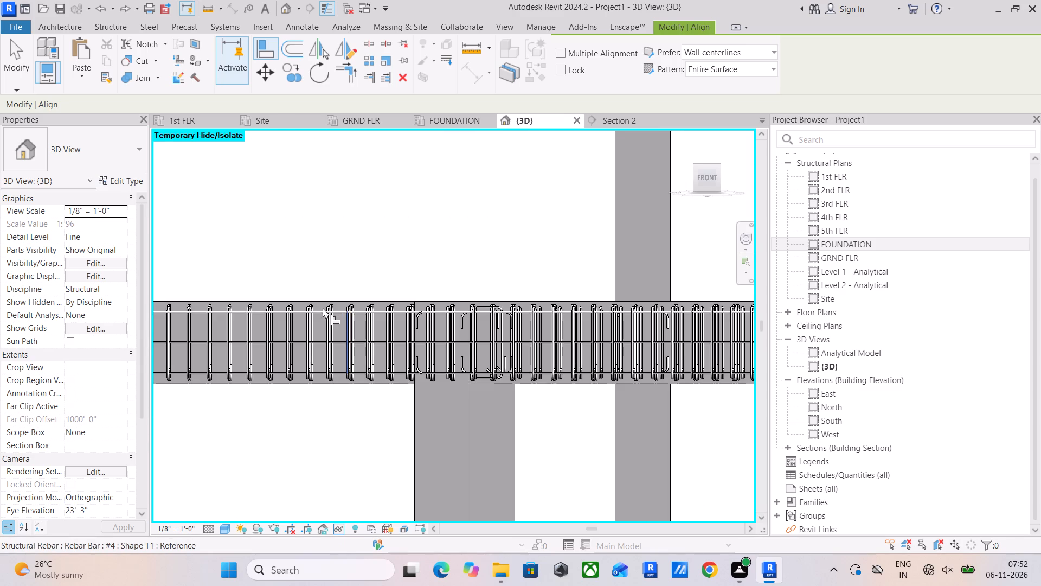
pyautogui.scroll(10, 328, 310)
pyautogui.click(335, 310)
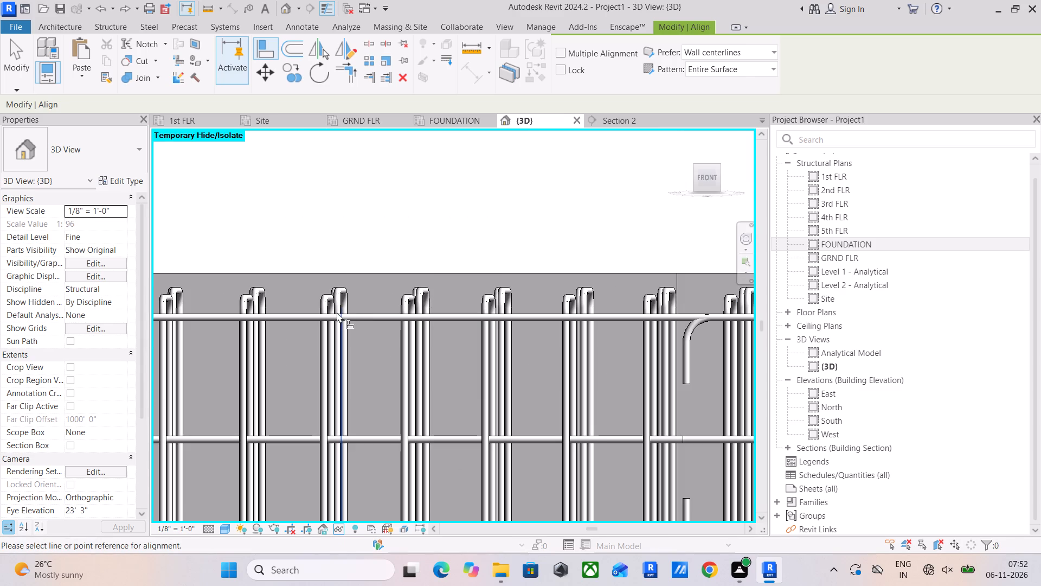
pyautogui.click(345, 311)
pyautogui.scroll(-8, 452, 224)
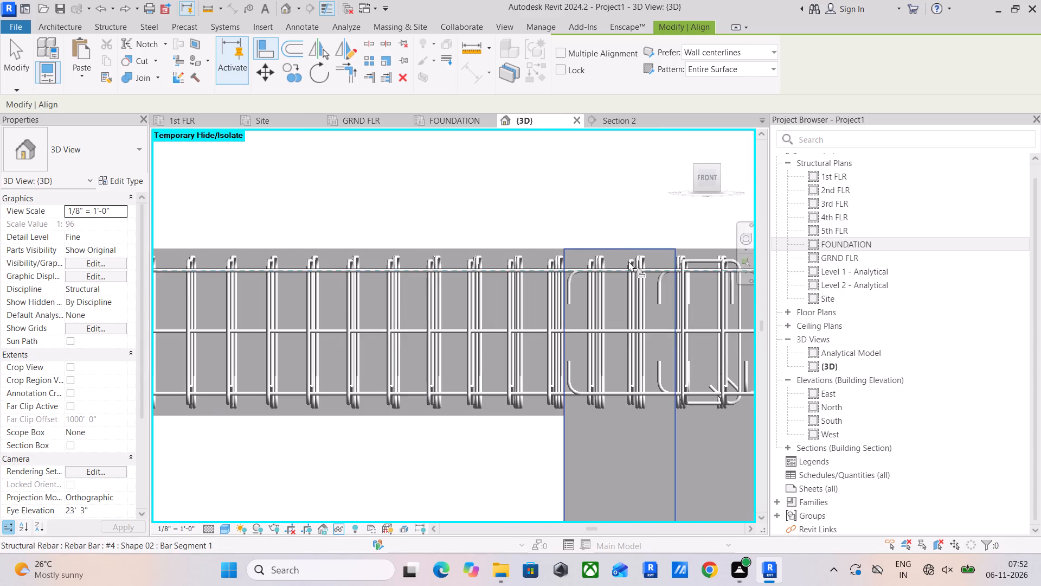
pyautogui.scroll(-7, 628, 261)
pyautogui.moveTo(658, 261); pyautogui.dragTo(508, 461, button='middle')
pyautogui.scroll(-5, 564, 351)
pyautogui.moveTo(607, 335); pyautogui.dragTo(547, 490, button='middle')
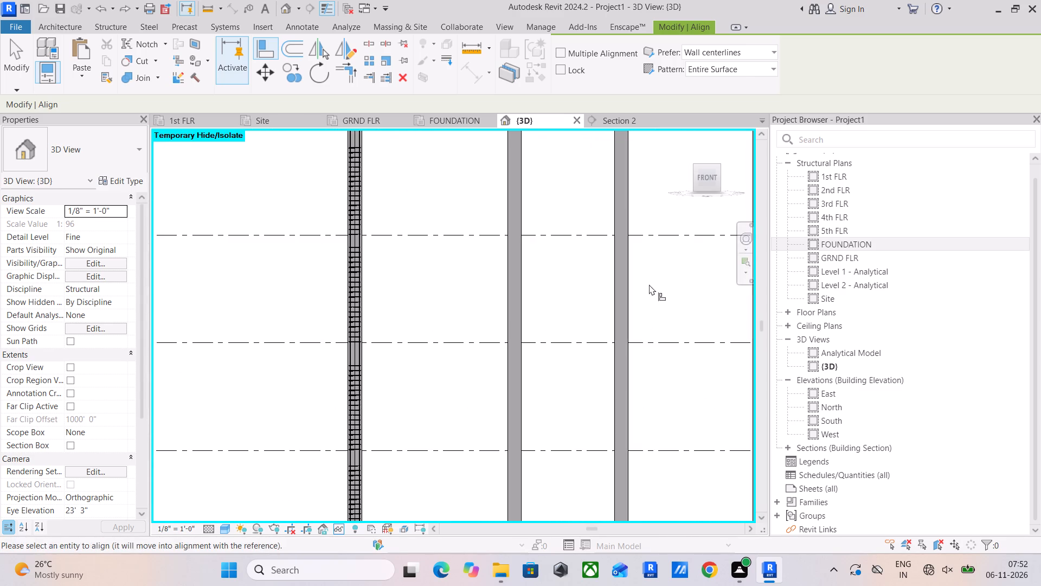
pyautogui.scroll(-5, 649, 284)
pyautogui.scroll(14, 620, 151)
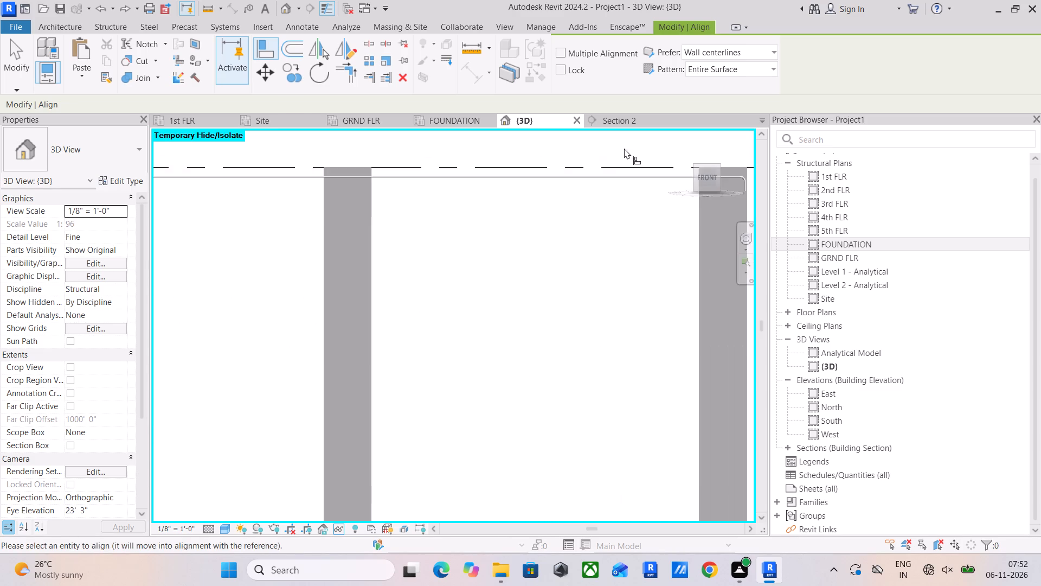
pyautogui.scroll(10, 624, 148)
pyautogui.scroll(5, 602, 228)
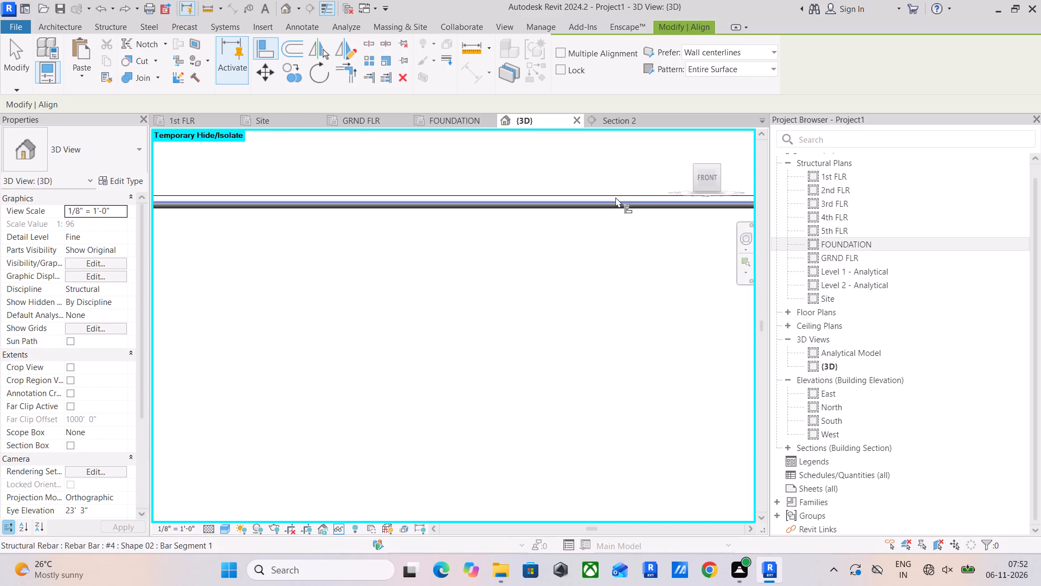
pyautogui.click(615, 200)
pyautogui.scroll(-17, 615, 205)
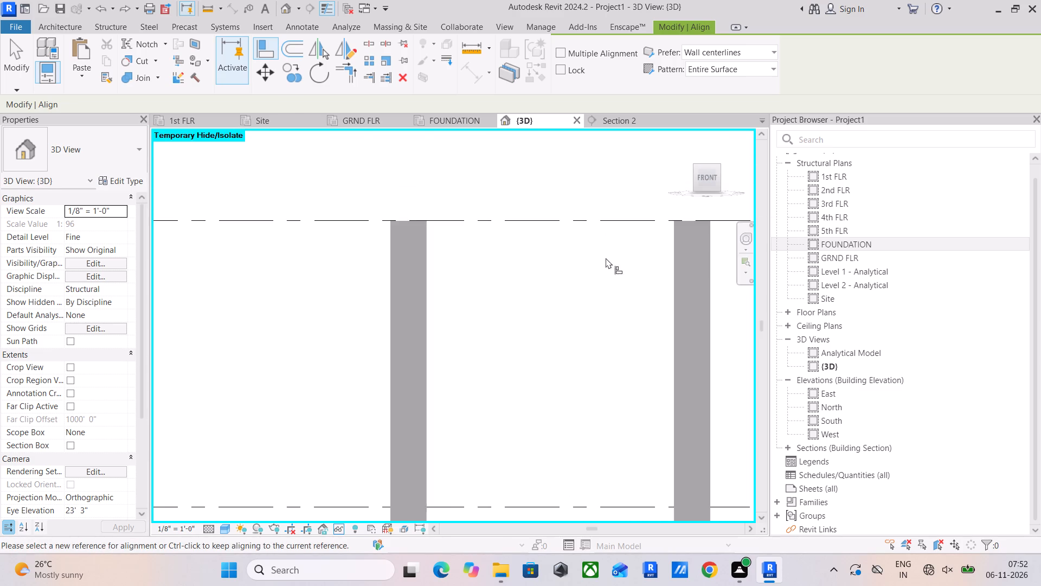
# Inspect the frame from the GRND FLR beam up to the column tops at 5th FLR for remaining displaced beam bars.
pyautogui.moveTo(600, 260); pyautogui.dragTo(701, 101, button='middle')
pyautogui.scroll(-9, 553, 300)
pyautogui.moveTo(548, 321); pyautogui.dragTo(642, 180, button='middle')
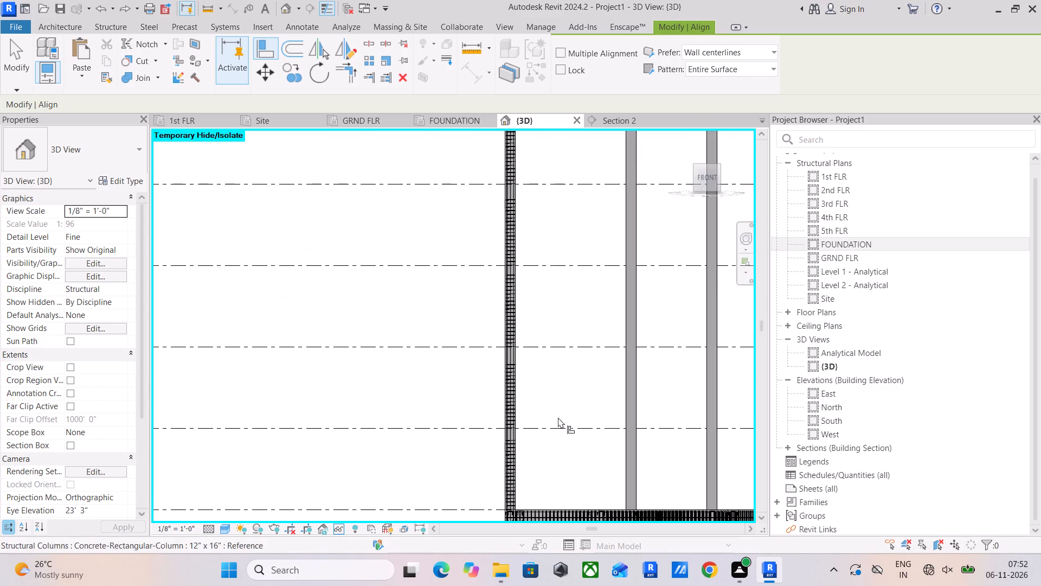
pyautogui.moveTo(558, 417); pyautogui.dragTo(575, 275, button='middle')
pyautogui.scroll(11, 586, 372)
pyautogui.scroll(10, 491, 366)
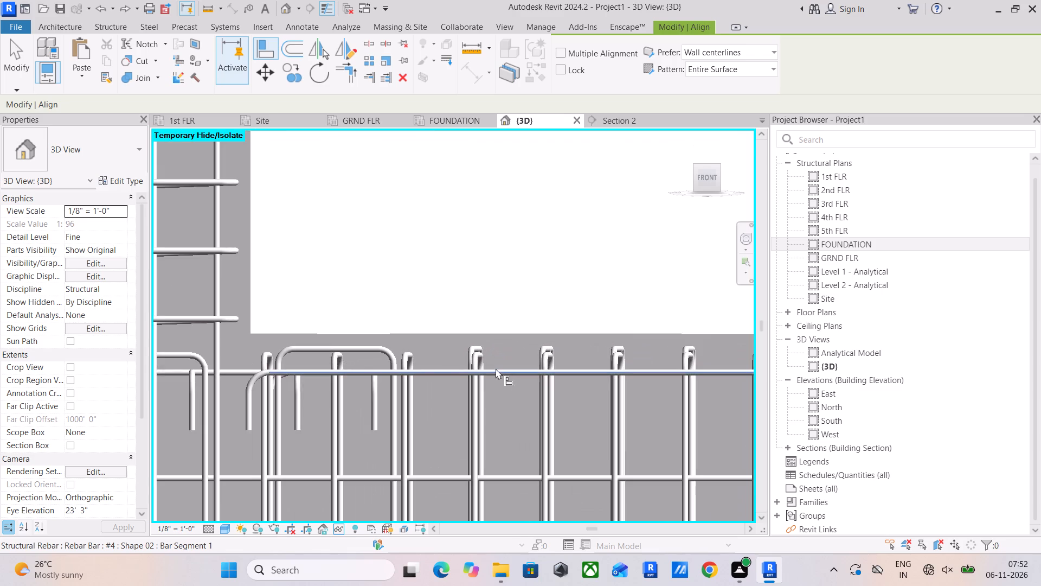
pyautogui.click(496, 368)
pyautogui.scroll(-16, 556, 211)
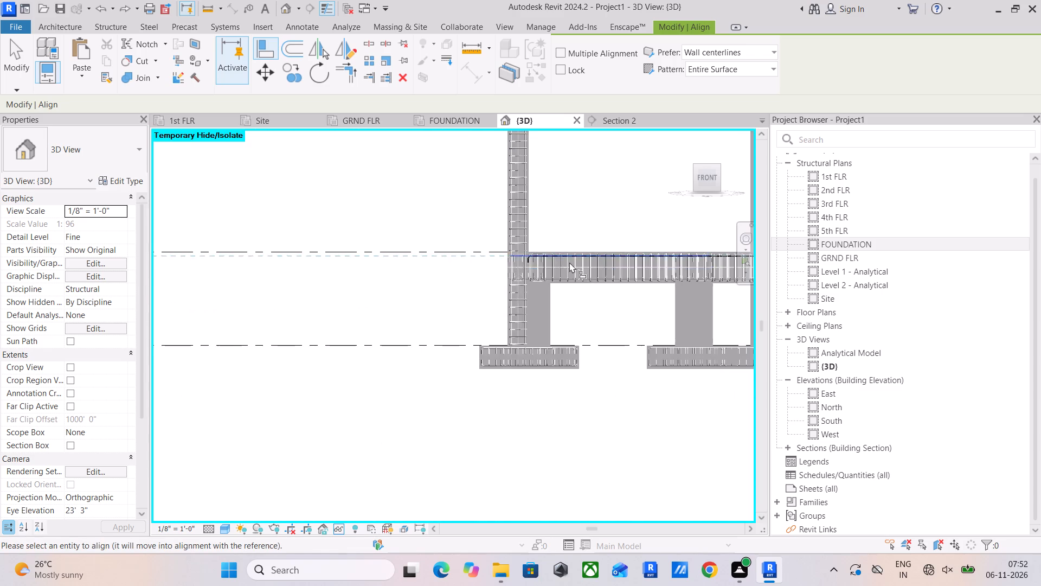
pyautogui.scroll(-9, 575, 275)
pyautogui.moveTo(620, 286); pyautogui.dragTo(587, 467, button='middle')
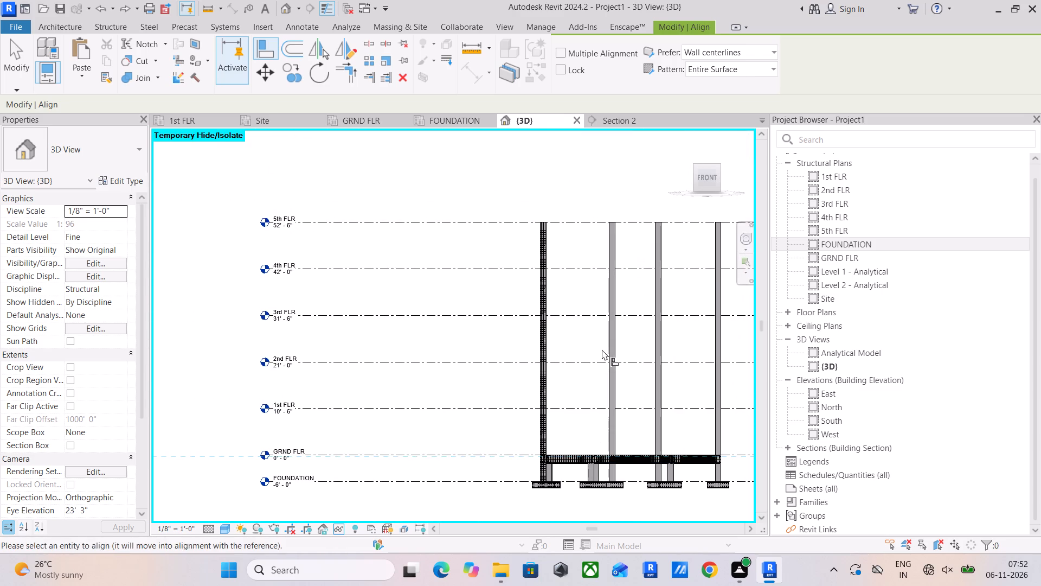
pyautogui.moveTo(606, 331); pyautogui.dragTo(597, 385, button='middle')
pyautogui.scroll(4, 571, 239)
pyautogui.scroll(5, 564, 333)
pyautogui.scroll(4, 579, 281)
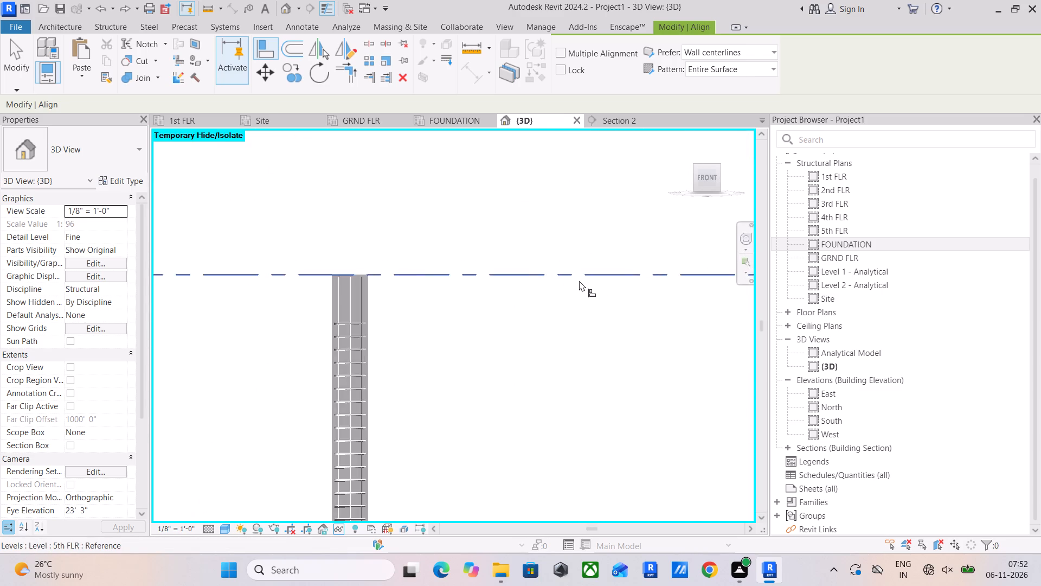
pyautogui.scroll(-4, 621, 297)
pyautogui.moveTo(621, 303); pyautogui.dragTo(452, 322, button='middle')
pyautogui.moveTo(636, 335); pyautogui.dragTo(517, 256, button='middle')
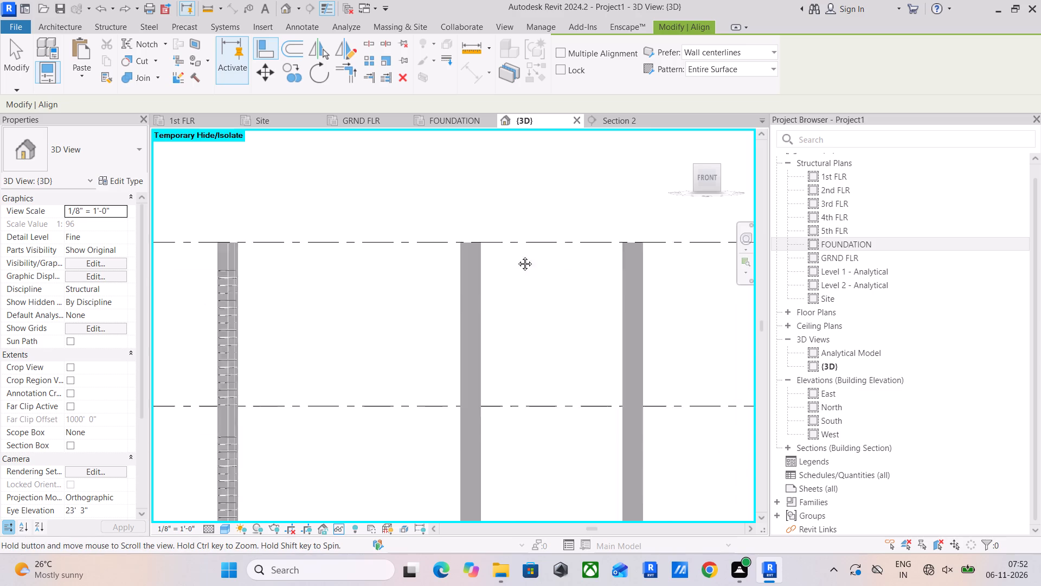
pyautogui.moveTo(517, 256); pyautogui.dragTo(445, 221, button='middle')
pyautogui.scroll(-7, 493, 237)
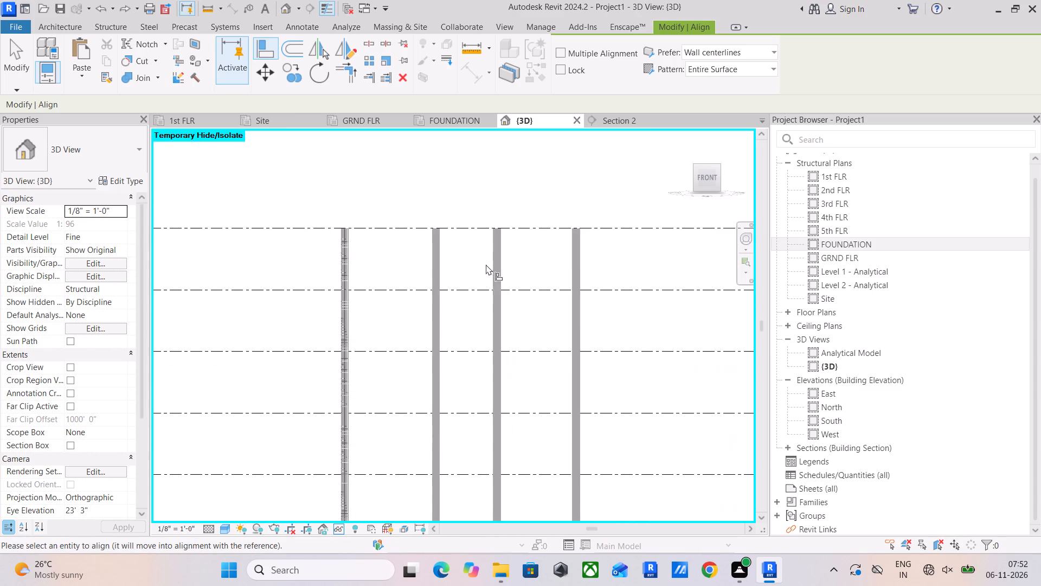
pyautogui.moveTo(485, 265); pyautogui.dragTo(502, 179, button='middle')
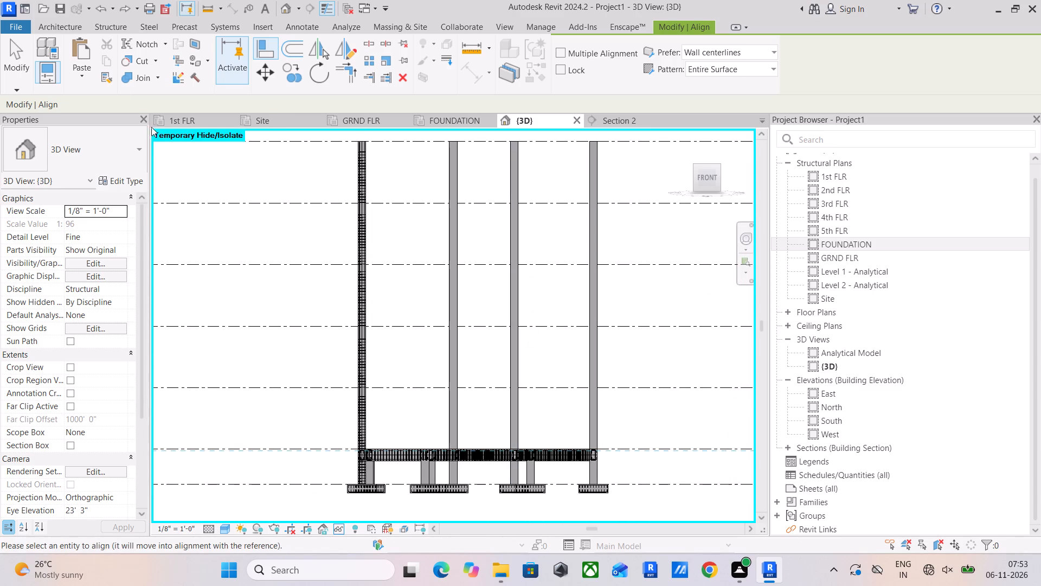
pyautogui.click(12, 63)
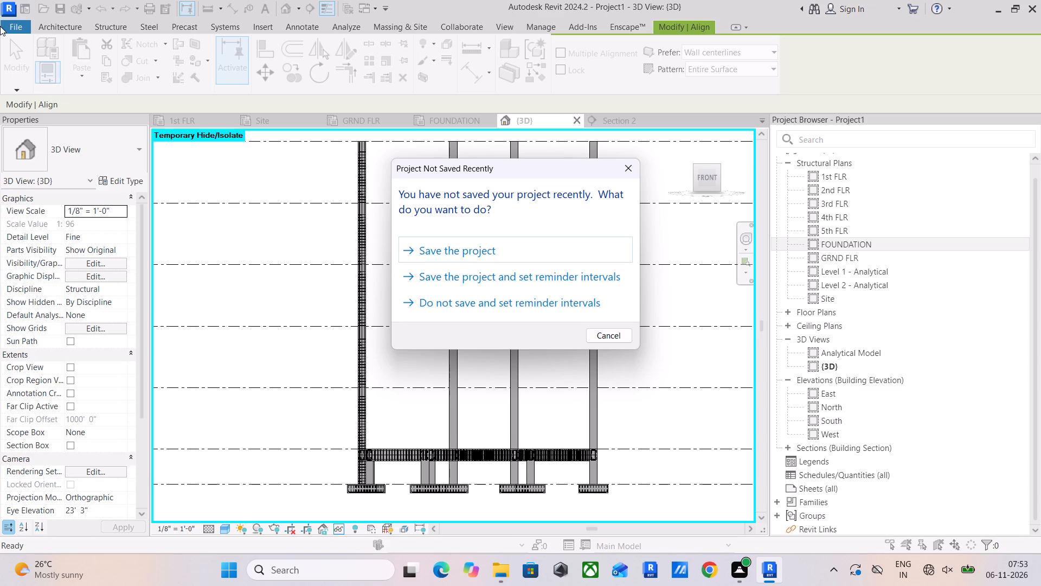
# Save the project as OFFICE STRUCTURE in the revit proects folder on New Volume (D:).
pyautogui.click(455, 248)
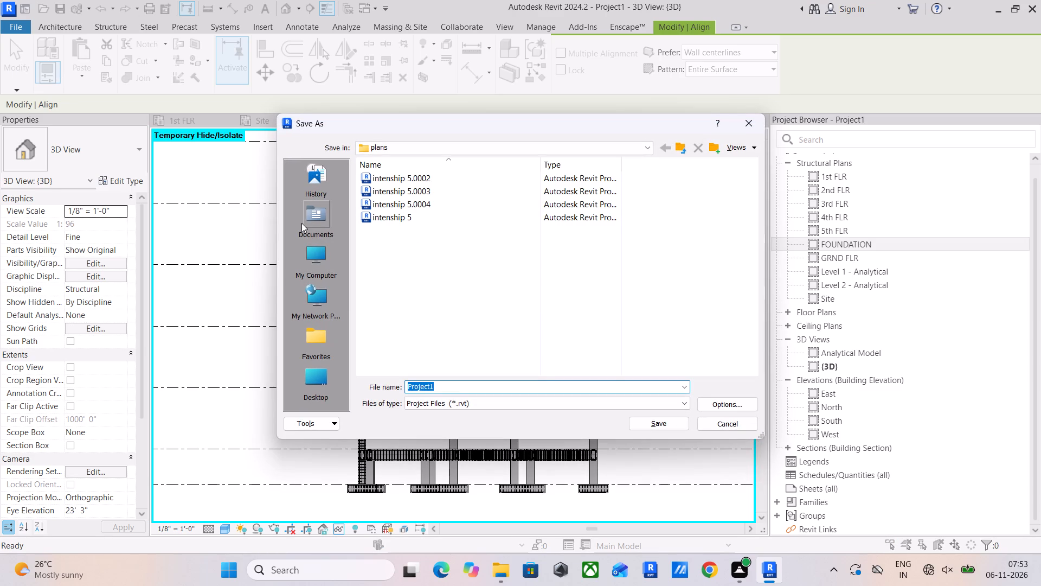
pyautogui.doubleClick(324, 245)
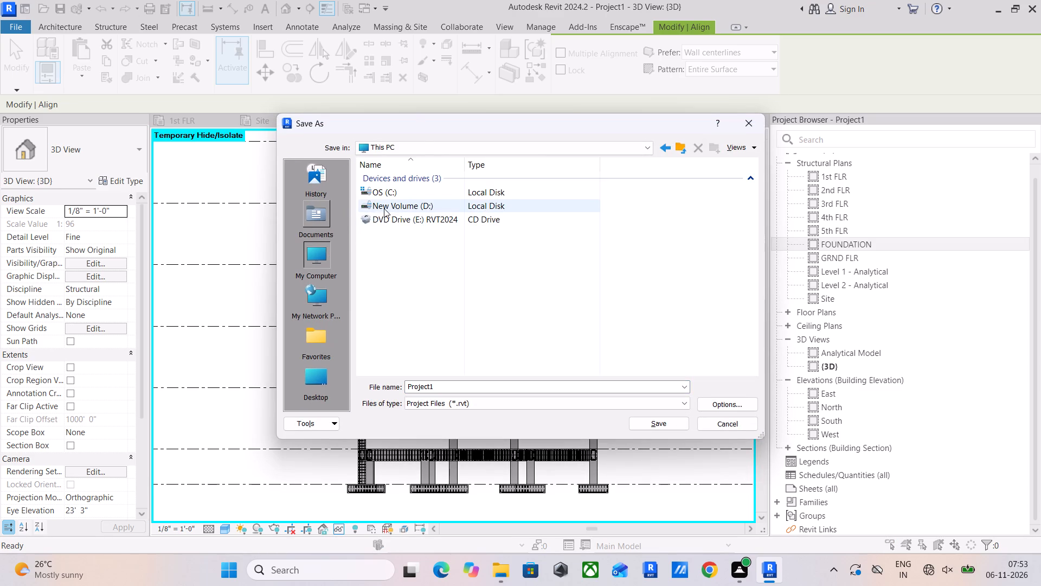
pyautogui.doubleClick(391, 207)
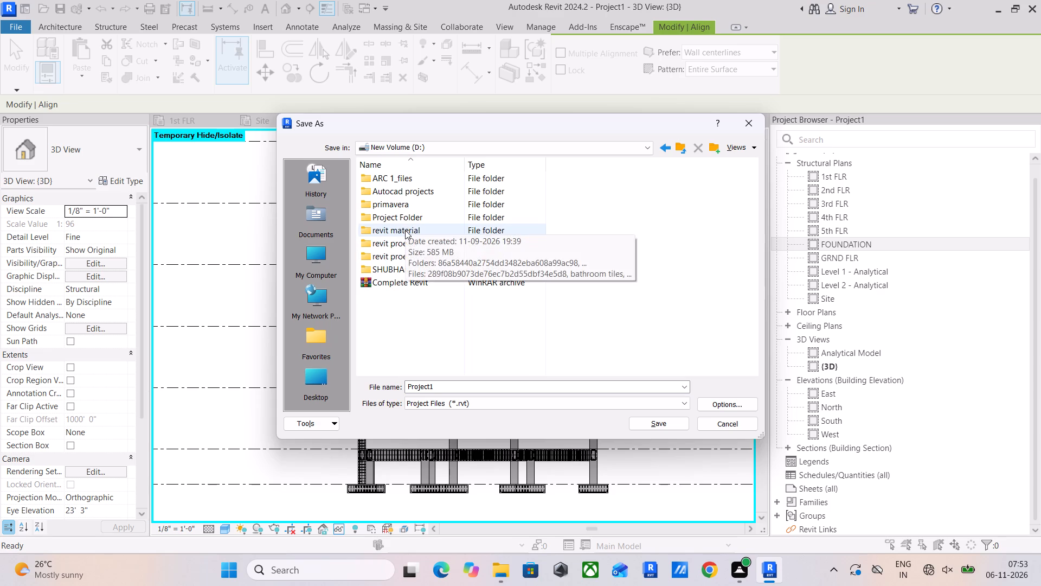
pyautogui.doubleClick(404, 241)
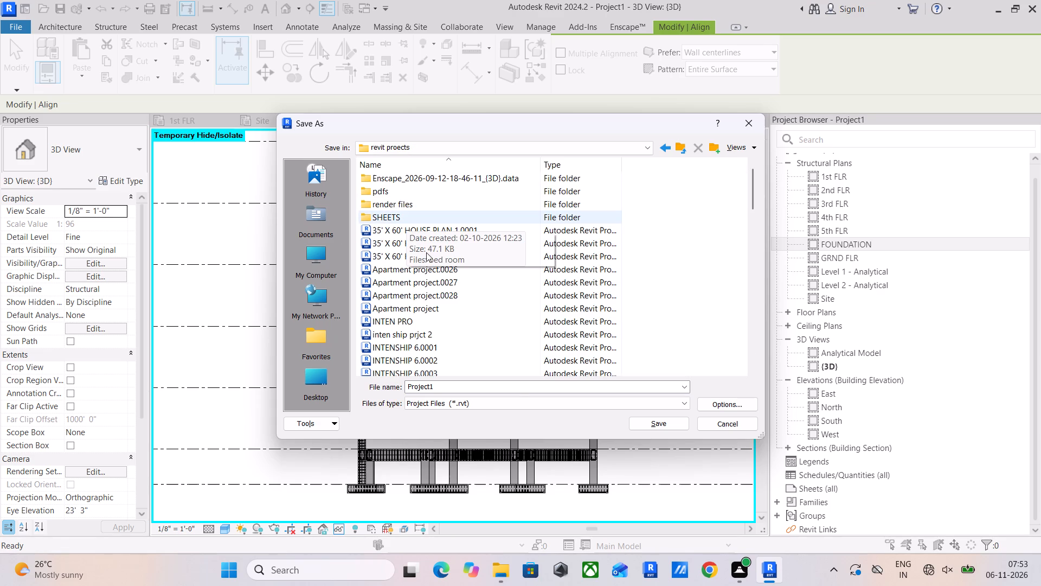
pyautogui.click(493, 388)
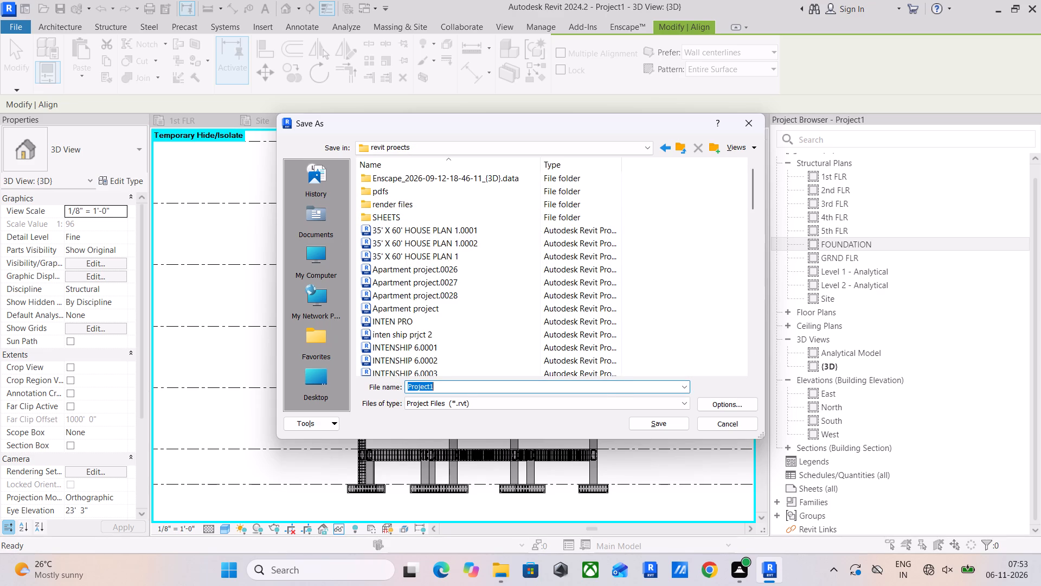
pyautogui.write('OFFICE')
pyautogui.press('space')
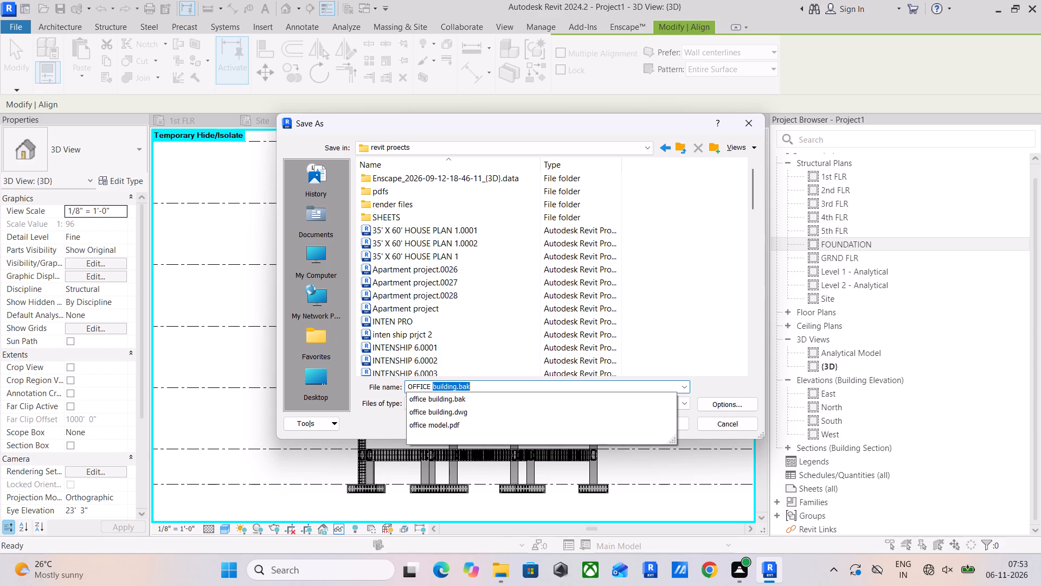
pyautogui.write('STRUCTURE')
pyautogui.press('Return')
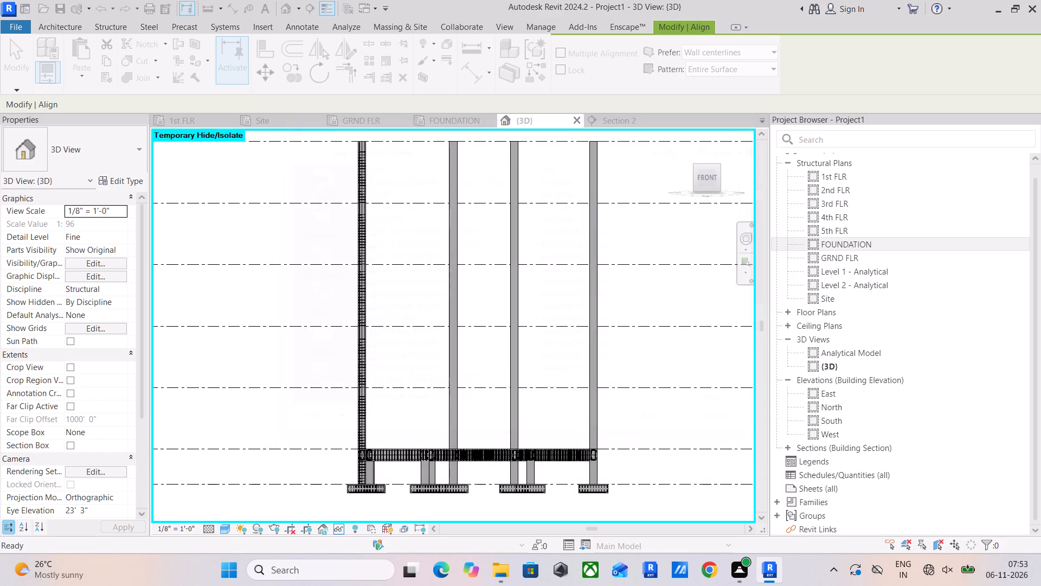
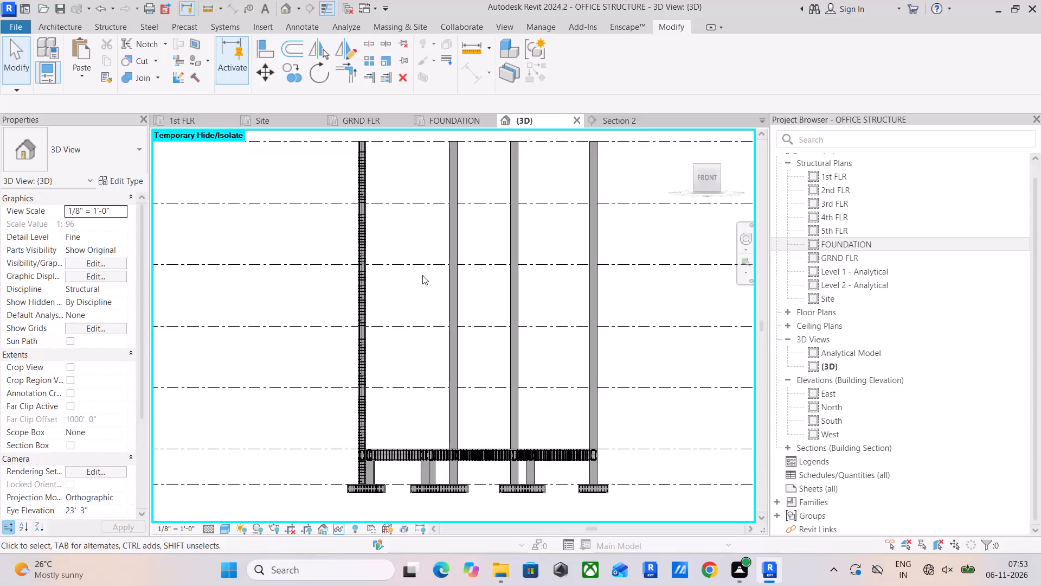
# Set the top level of the short 12" x 16" column beside the tall reinforced corner column to 5th FLR.
pyautogui.scroll(-2, 451, 281)
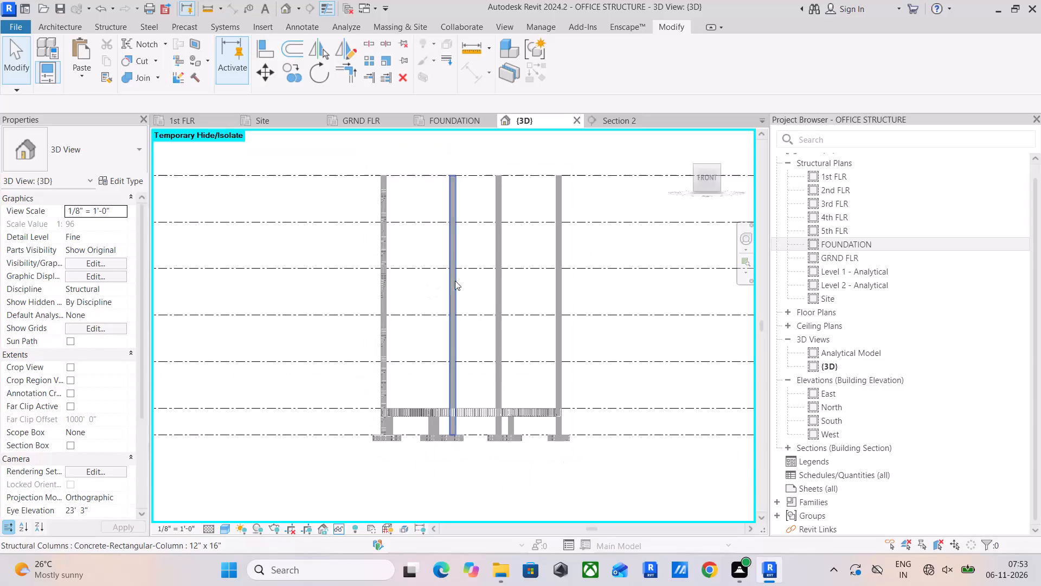
pyautogui.keyDown('shift'); pyautogui.moveTo(476, 286); pyautogui.dragTo(371, 360, button='middle'); pyautogui.keyUp('shift')
pyautogui.scroll(5, 390, 373)
pyautogui.moveTo(387, 375); pyautogui.dragTo(484, 253, button='middle')
pyautogui.scroll(-2, 474, 268)
pyautogui.moveTo(475, 278); pyautogui.dragTo(455, 315, button='middle')
pyautogui.scroll(5, 395, 332)
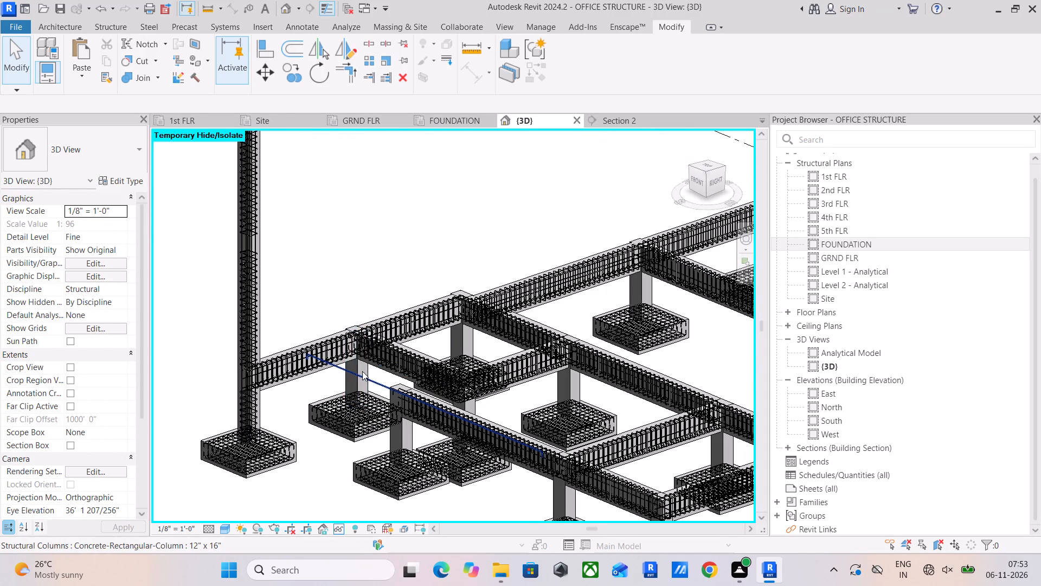
pyautogui.click(357, 383)
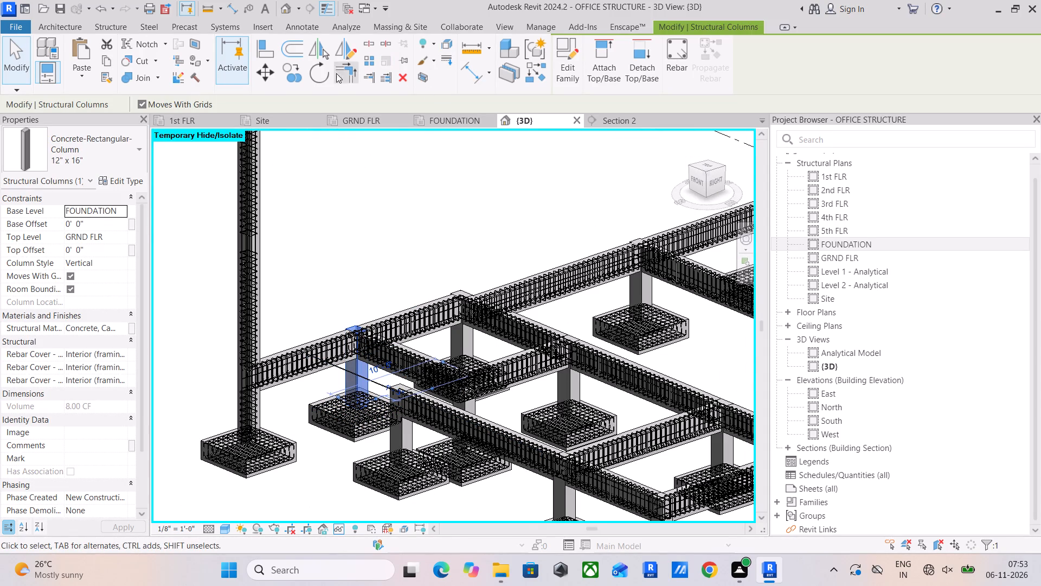
pyautogui.click(124, 237)
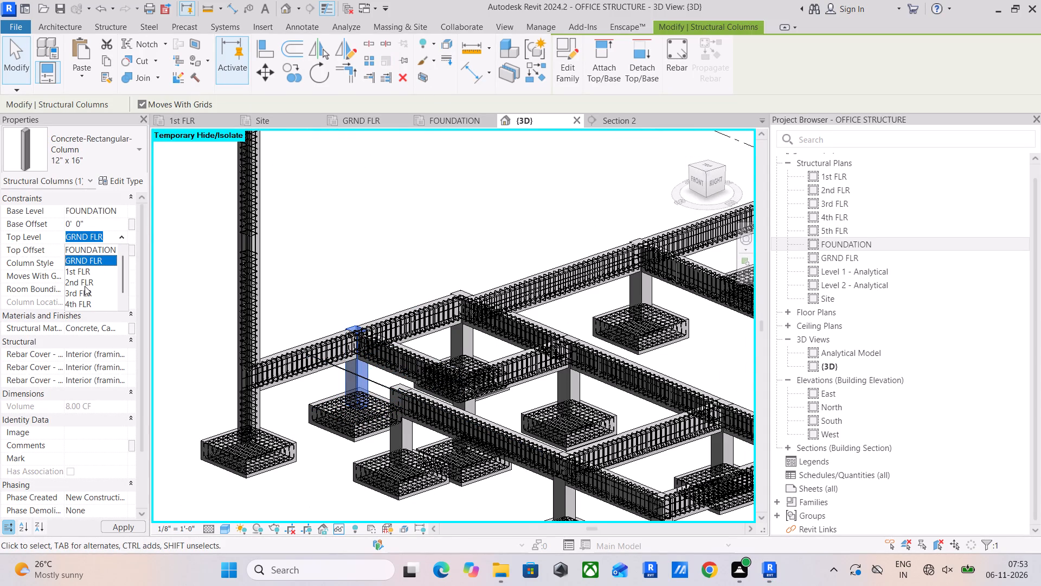
pyautogui.scroll(-6, 85, 286)
pyautogui.click(83, 302)
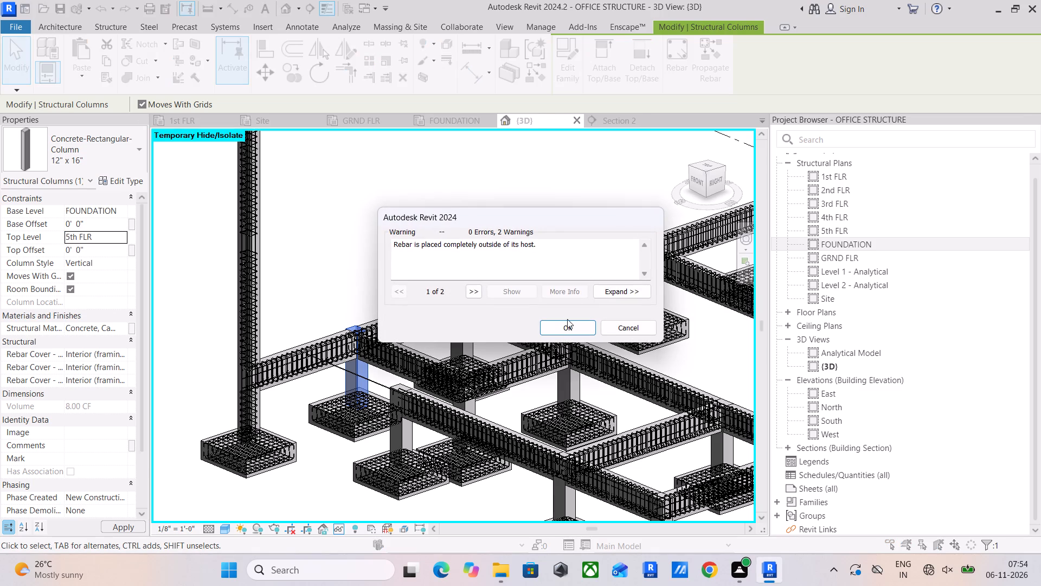
pyautogui.click(563, 329)
# In the left view, align the displaced horizontal rebar at 5th FLR to the top longitudinal bar of the GRND FLR beam.
pyautogui.scroll(-10, 481, 266)
pyautogui.moveTo(478, 261); pyautogui.dragTo(470, 379, button='middle')
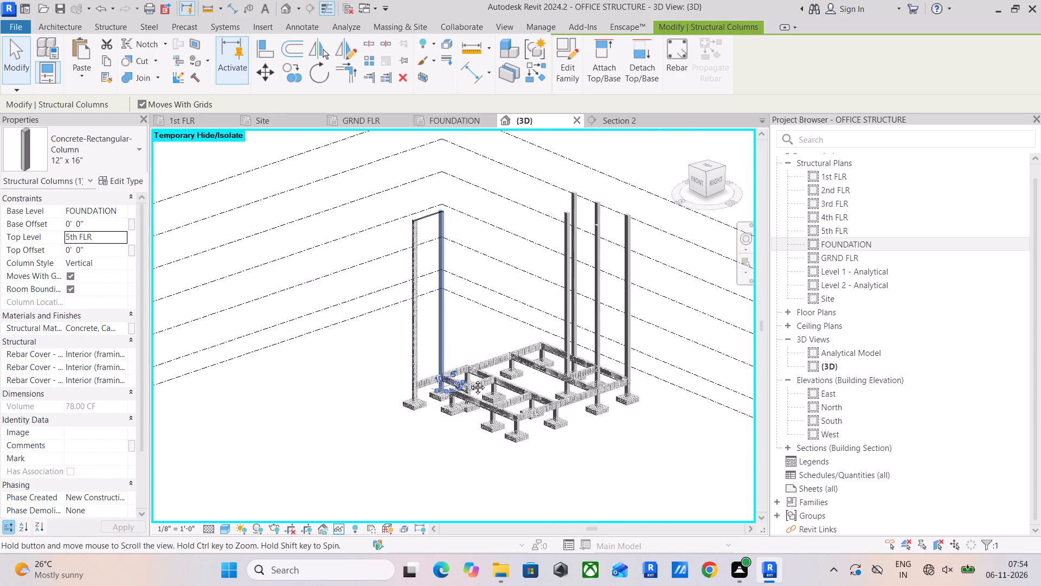
pyautogui.moveTo(470, 379); pyautogui.dragTo(469, 384, button='middle')
pyautogui.scroll(5, 438, 195)
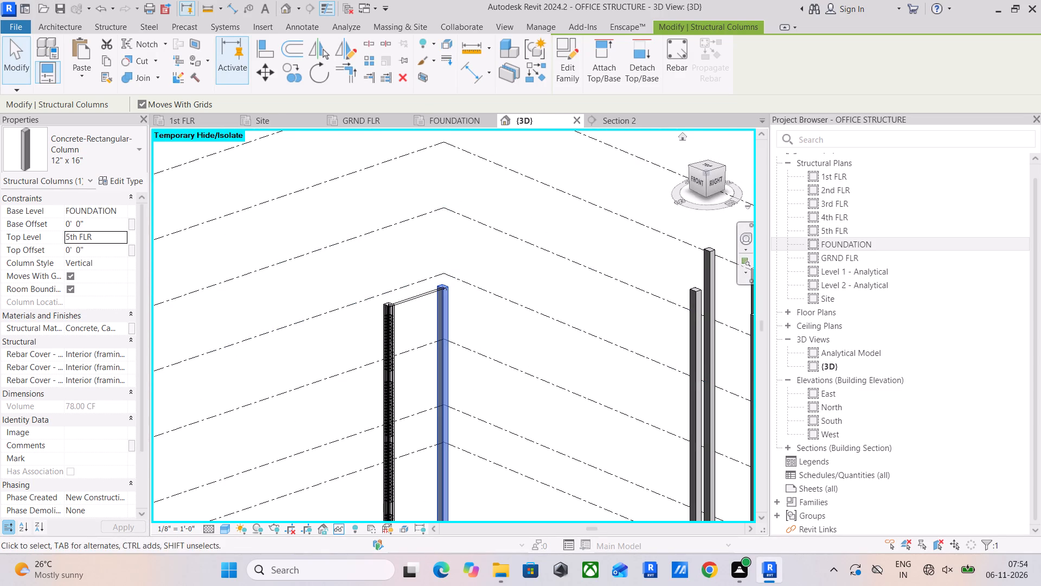
pyautogui.moveTo(701, 183); pyautogui.dragTo(291, 164)
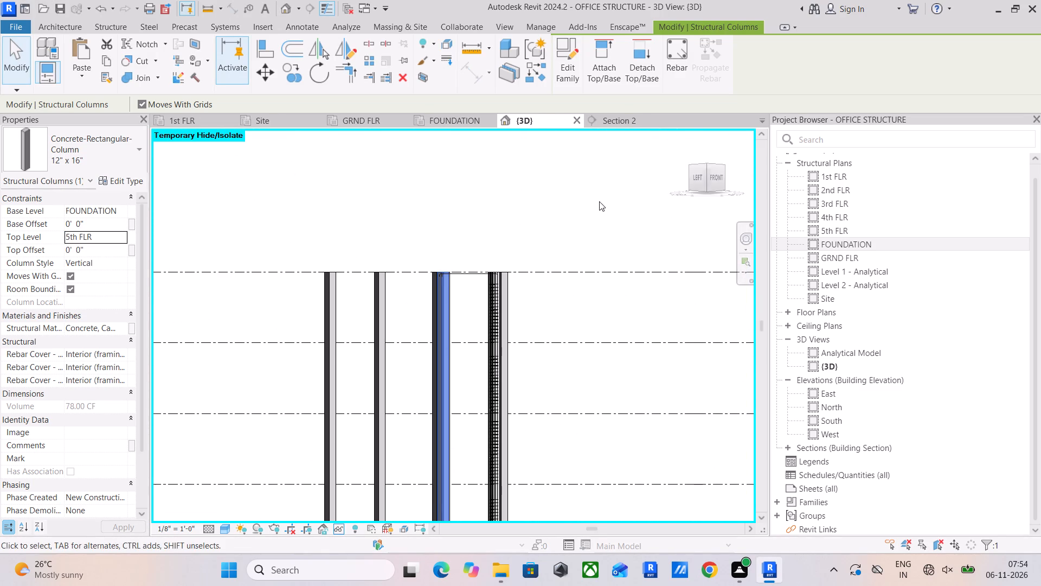
pyautogui.click(701, 177)
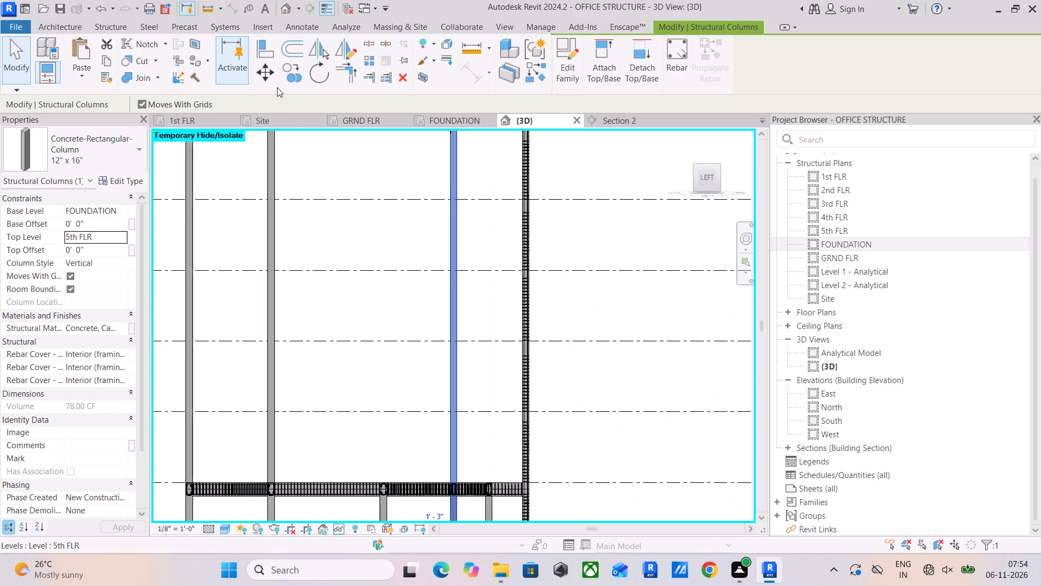
pyautogui.click(264, 54)
pyautogui.scroll(4, 478, 495)
pyautogui.scroll(5, 560, 443)
pyautogui.scroll(3, 450, 517)
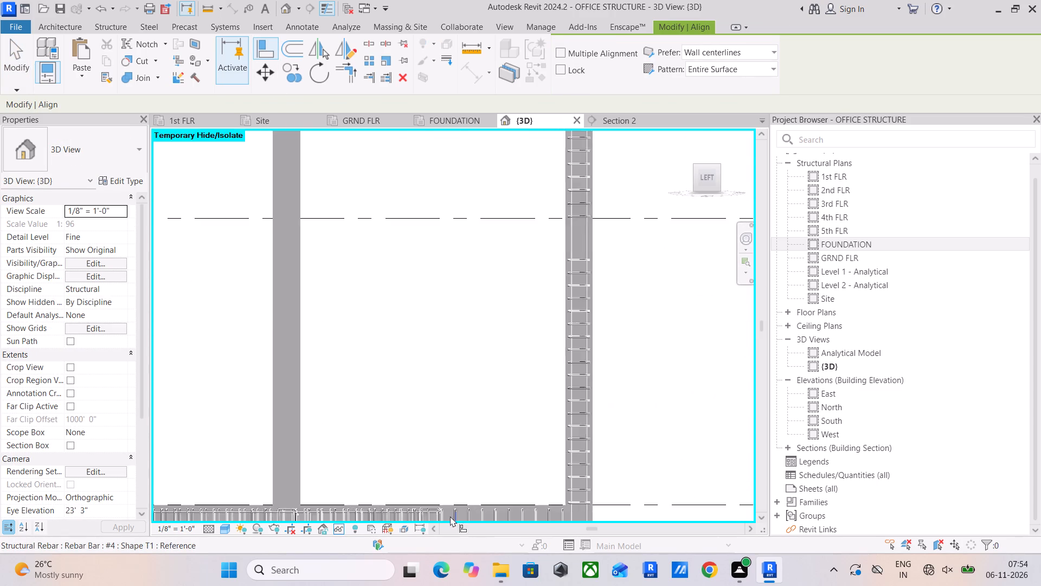
pyautogui.scroll(2, 450, 516)
pyautogui.moveTo(462, 495); pyautogui.dragTo(490, 381, button='middle')
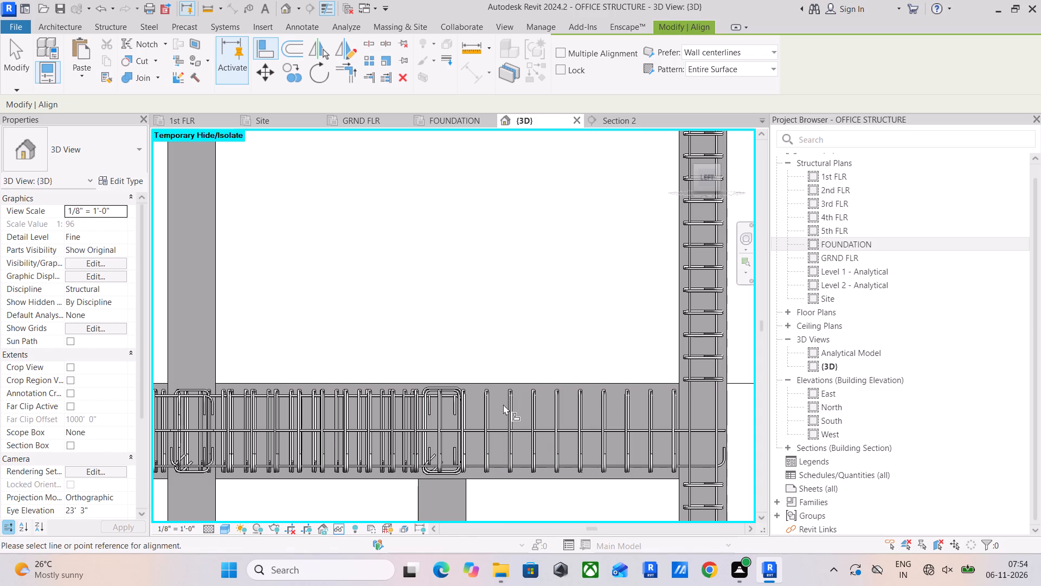
pyautogui.scroll(4, 420, 402)
pyautogui.scroll(4, 376, 396)
pyautogui.click(387, 385)
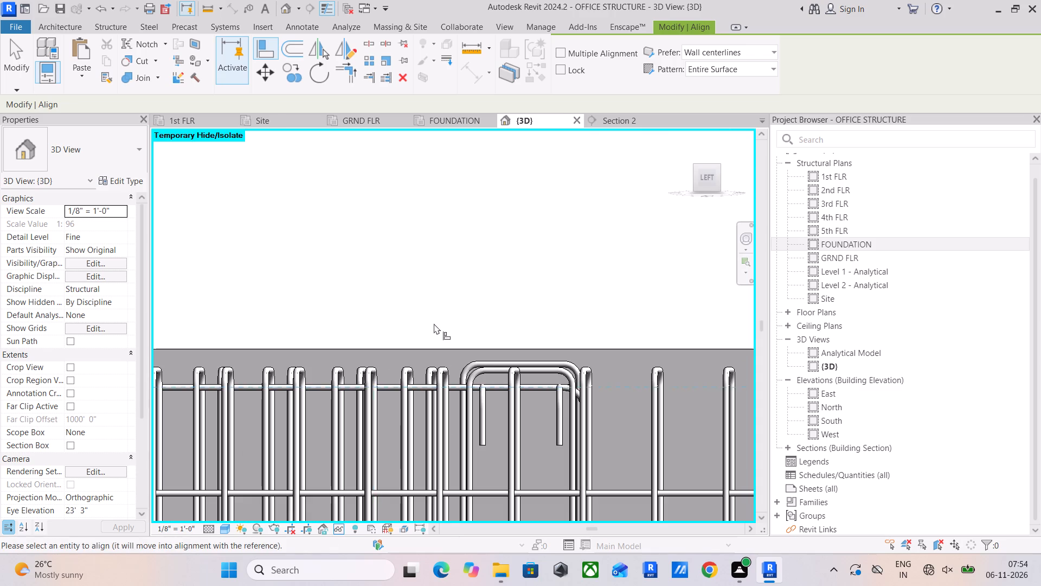
pyautogui.scroll(-16, 434, 323)
pyautogui.moveTo(434, 340); pyautogui.dragTo(452, 544, button='middle')
pyautogui.scroll(-4, 525, 367)
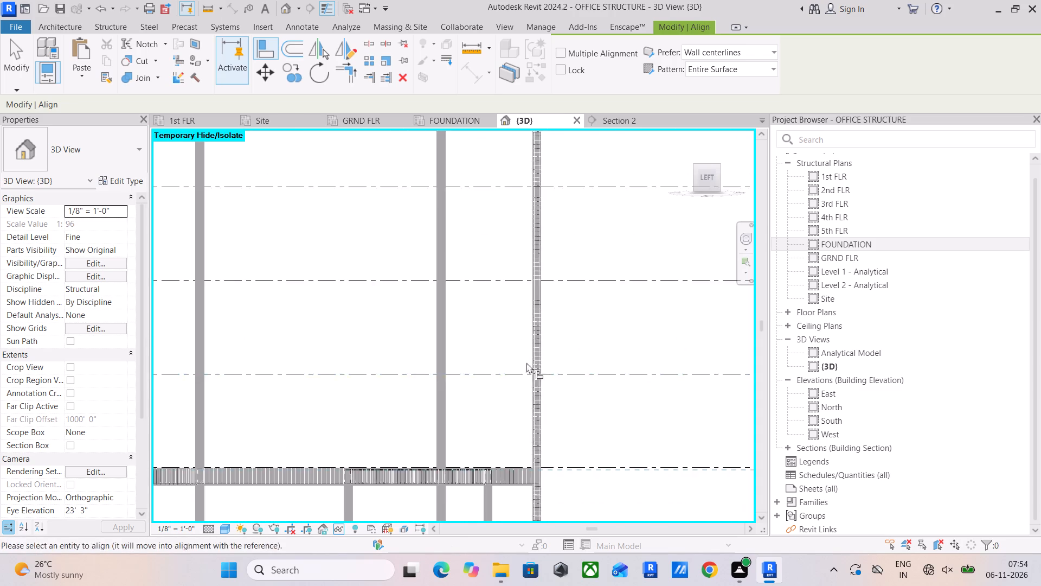
pyautogui.scroll(-2, 526, 362)
pyautogui.moveTo(517, 436); pyautogui.dragTo(517, 552, button='middle')
pyautogui.scroll(11, 497, 212)
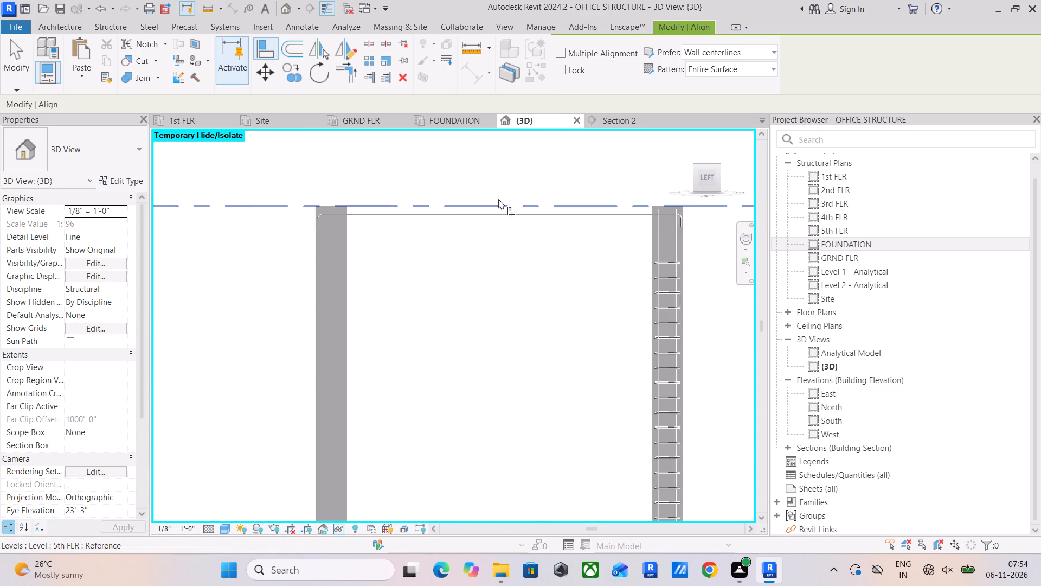
pyautogui.scroll(20, 498, 199)
pyautogui.click(494, 256)
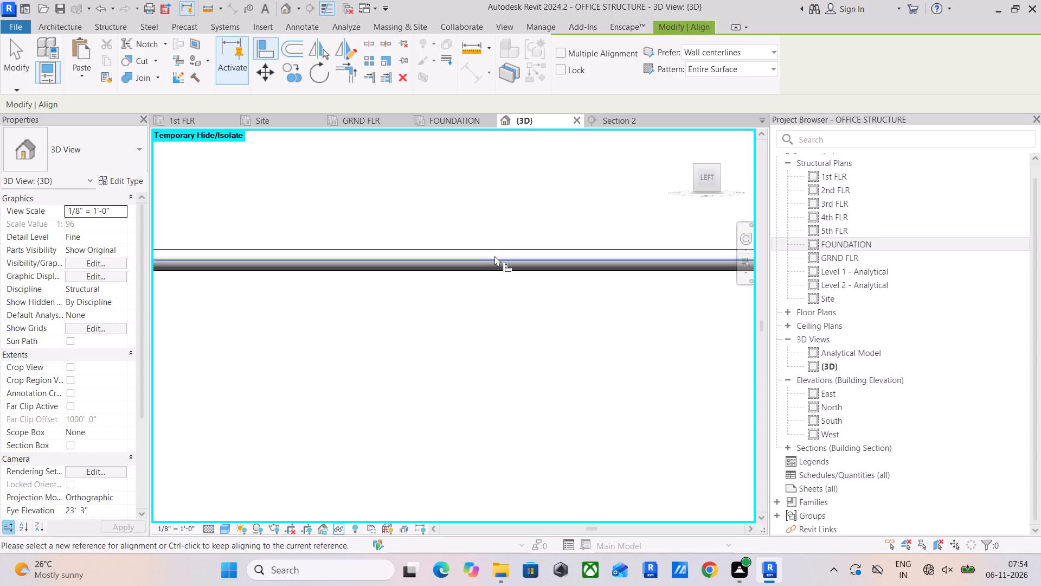
# Align the remaining displaced rebar near 5th FLR to the top longitudinal bar of the GRND FLR beam.
pyautogui.scroll(-20, 496, 256)
pyautogui.scroll(-5, 496, 256)
pyautogui.moveTo(590, 362); pyautogui.dragTo(618, 200, button='middle')
pyautogui.scroll(1, 619, 195)
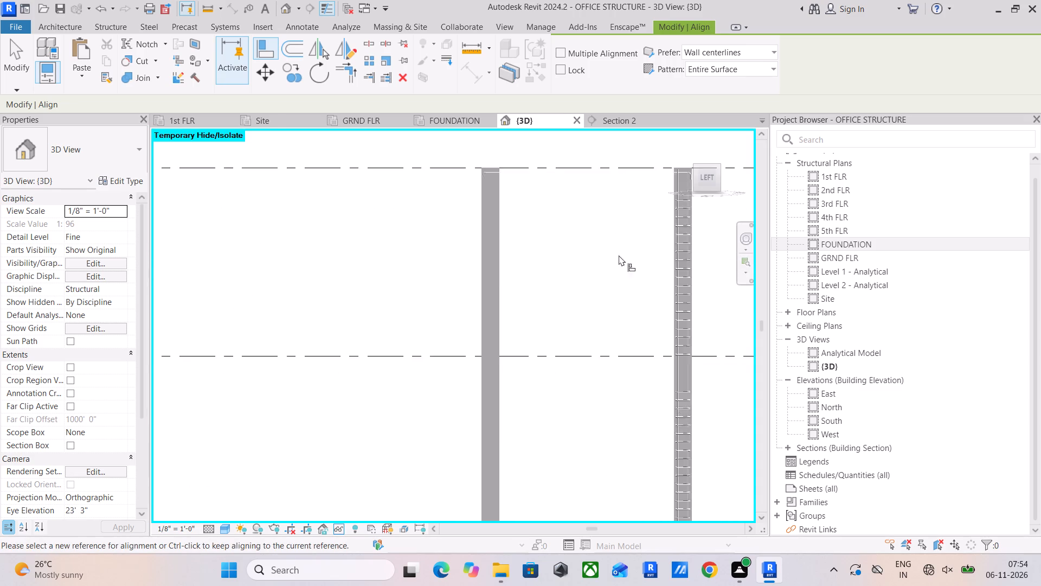
pyautogui.scroll(-12, 618, 345)
pyautogui.moveTo(620, 386); pyautogui.dragTo(619, 246, button='middle')
pyautogui.scroll(11, 599, 373)
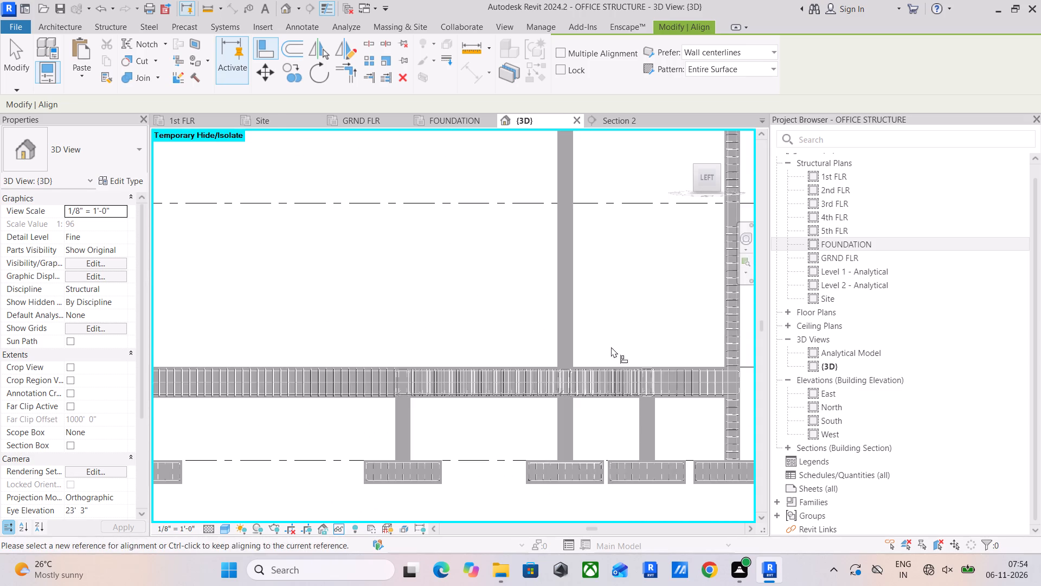
pyautogui.scroll(5, 611, 347)
pyautogui.scroll(2, 647, 386)
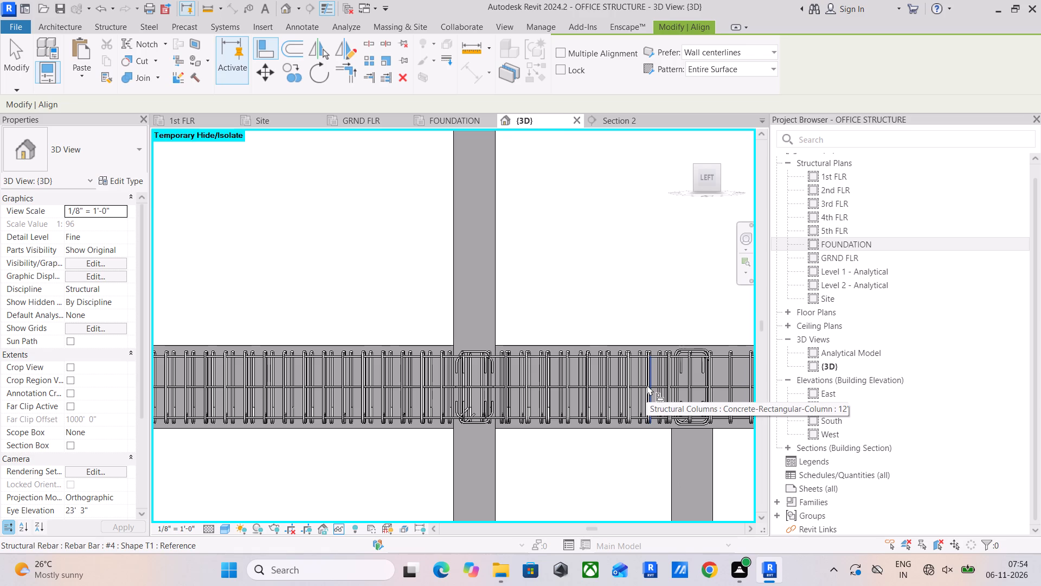
pyautogui.moveTo(691, 384); pyautogui.dragTo(424, 406, button='middle')
pyautogui.scroll(5, 512, 367)
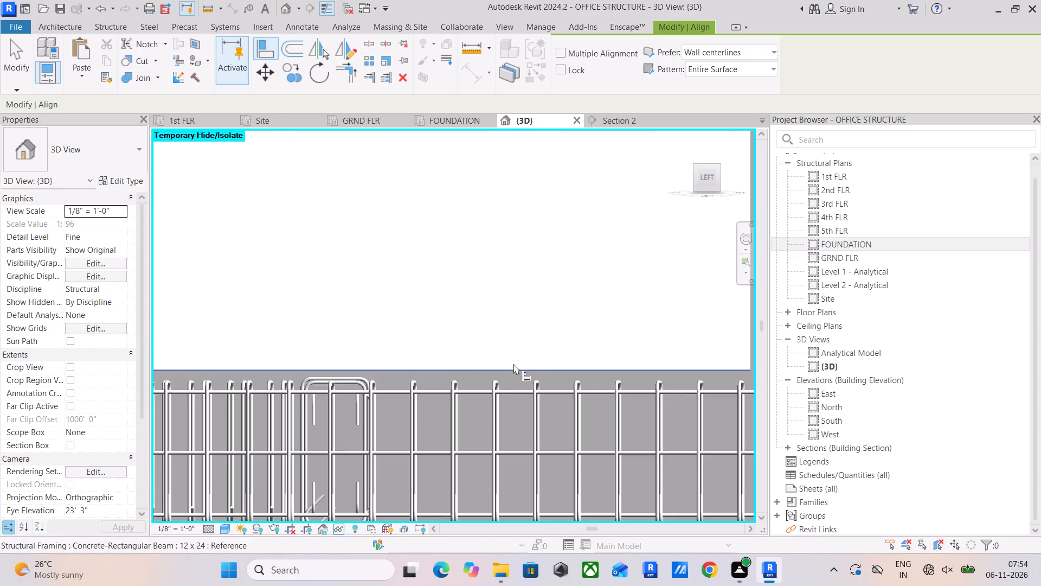
pyautogui.scroll(4, 506, 390)
pyautogui.click(508, 391)
pyautogui.scroll(-12, 561, 302)
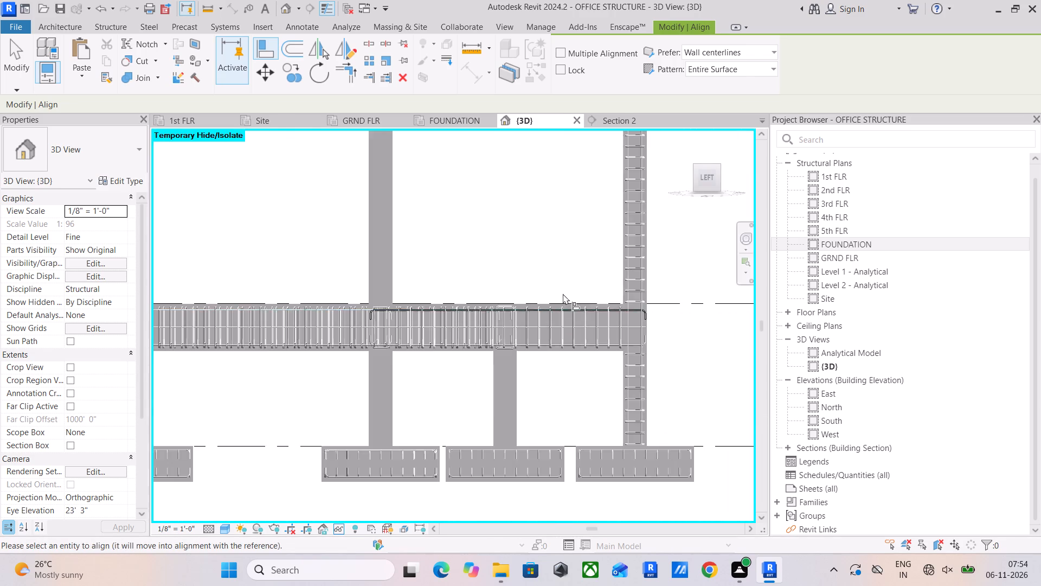
pyautogui.scroll(-7, 563, 294)
pyautogui.moveTo(579, 269); pyautogui.dragTo(588, 502, button='middle')
pyautogui.scroll(-9, 593, 454)
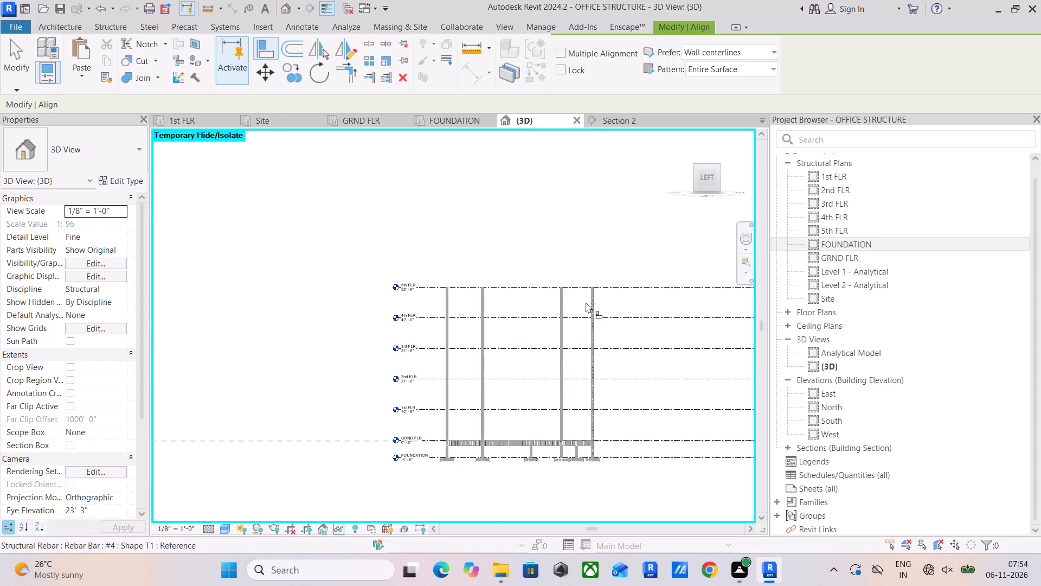
pyautogui.scroll(5, 586, 302)
pyautogui.scroll(20, 570, 260)
pyautogui.scroll(4, 570, 260)
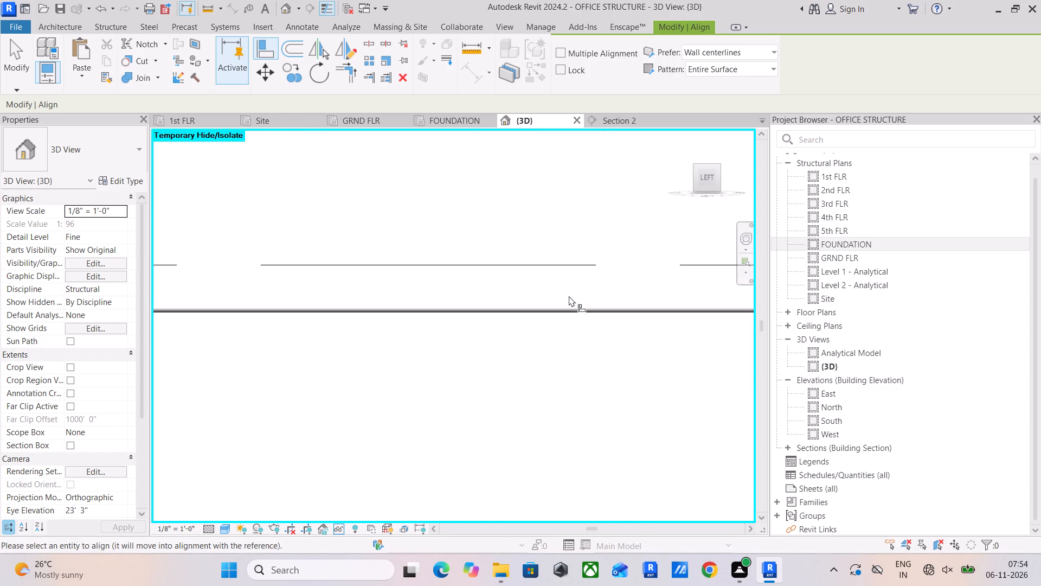
pyautogui.click(567, 307)
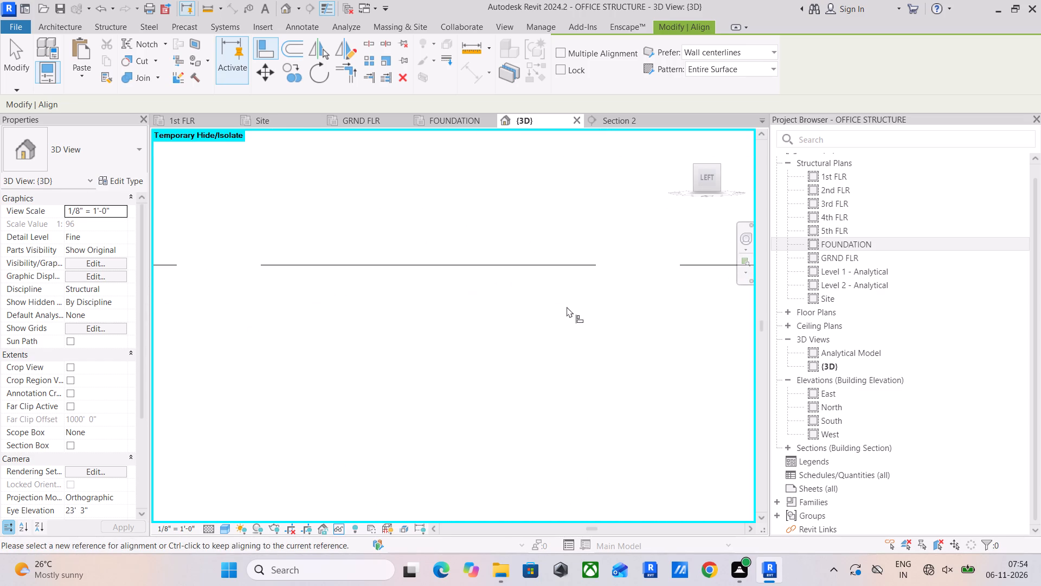
# Examine the realigned beam reinforcement at GRND FLR and the overall frame from the left side and in angled 3D views.
pyautogui.scroll(-5, 573, 326)
pyautogui.scroll(-4, 563, 375)
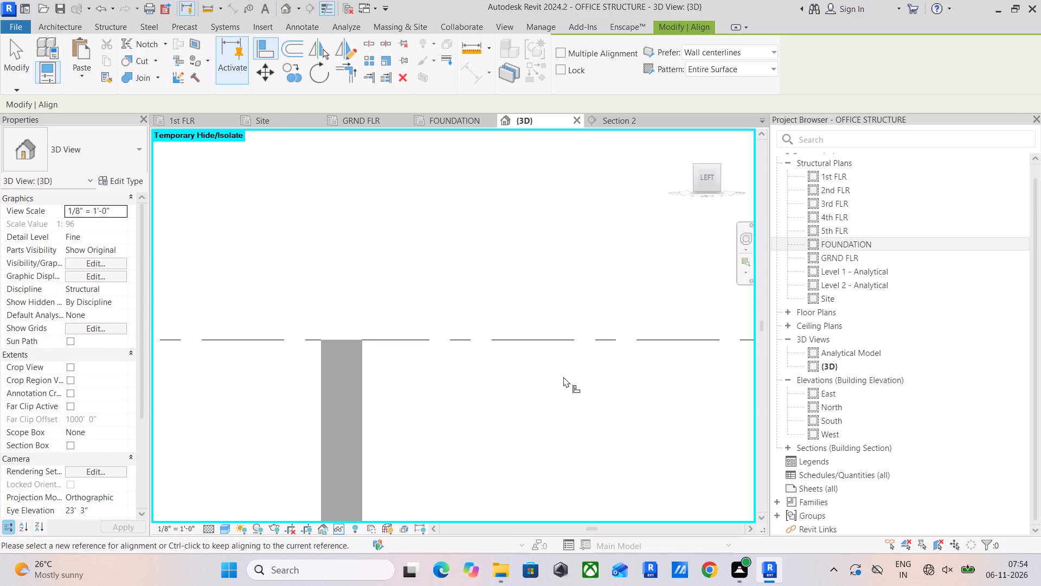
pyautogui.scroll(-12, 563, 377)
pyautogui.moveTo(563, 385); pyautogui.dragTo(599, 281, button='middle')
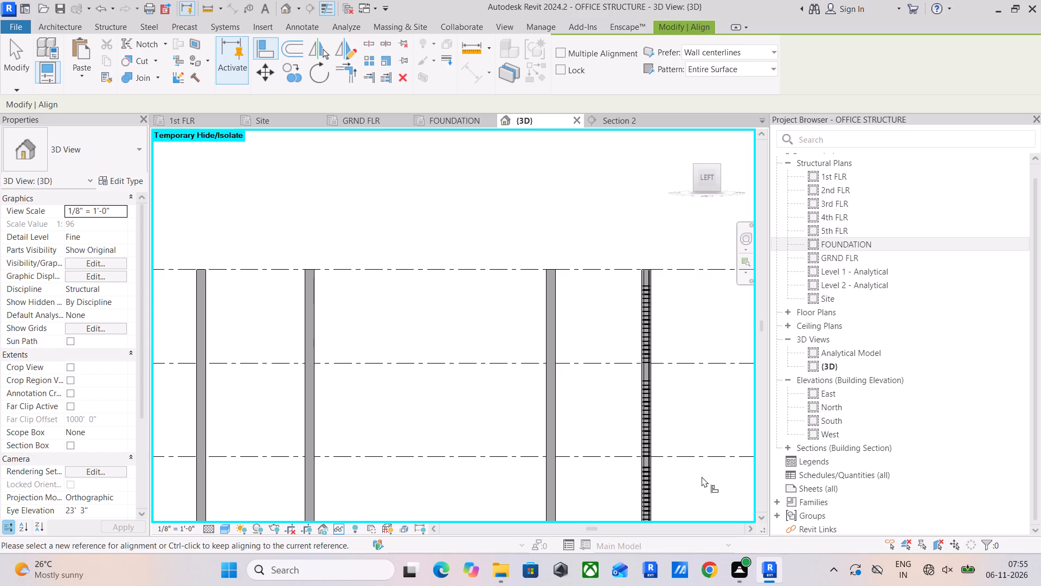
pyautogui.scroll(-5, 703, 472)
pyautogui.moveTo(710, 470); pyautogui.dragTo(556, 277, button='middle')
pyautogui.scroll(5, 488, 401)
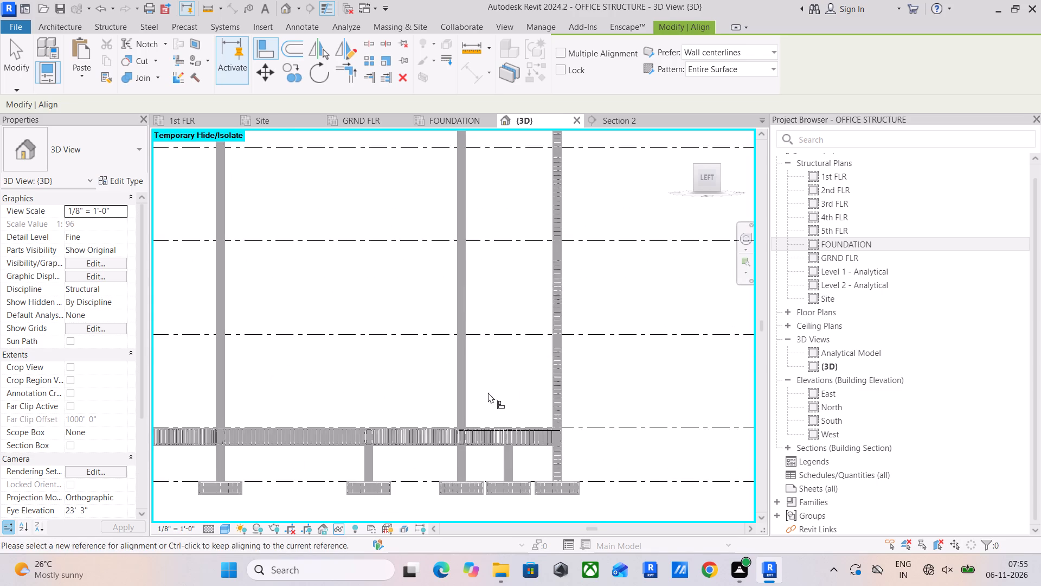
pyautogui.scroll(11, 488, 392)
pyautogui.scroll(4, 384, 428)
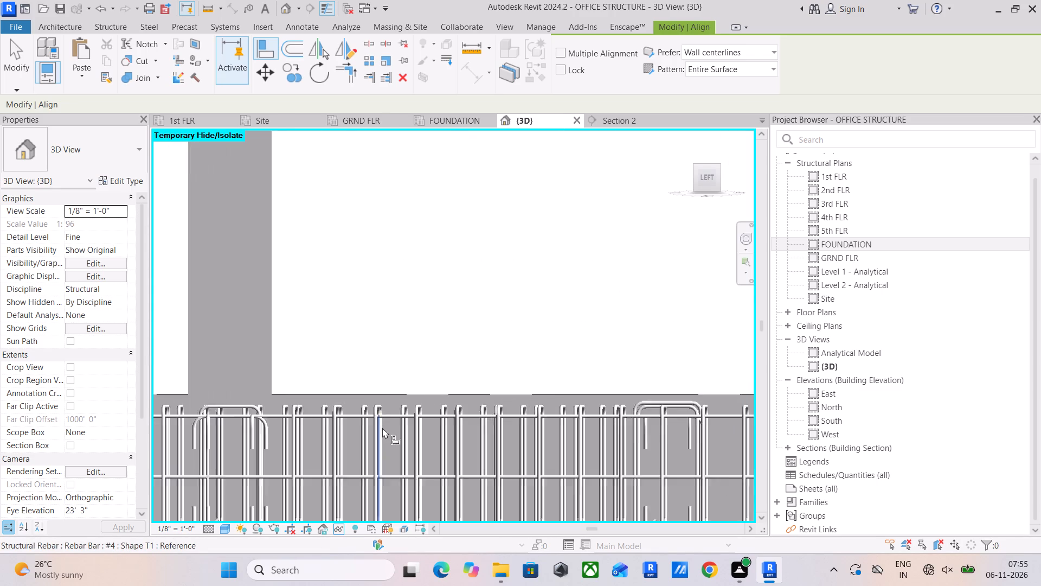
pyautogui.scroll(2, 382, 428)
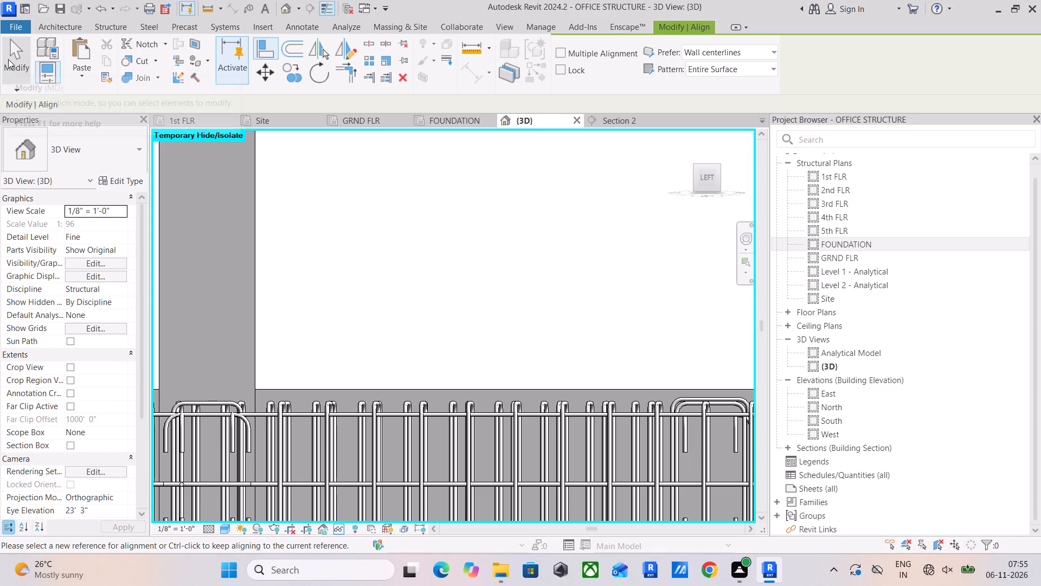
pyautogui.click(8, 59)
pyautogui.scroll(-15, 328, 277)
pyautogui.scroll(-3, 409, 272)
pyautogui.moveTo(440, 262); pyautogui.dragTo(438, 415, button='middle')
pyautogui.scroll(-4, 467, 373)
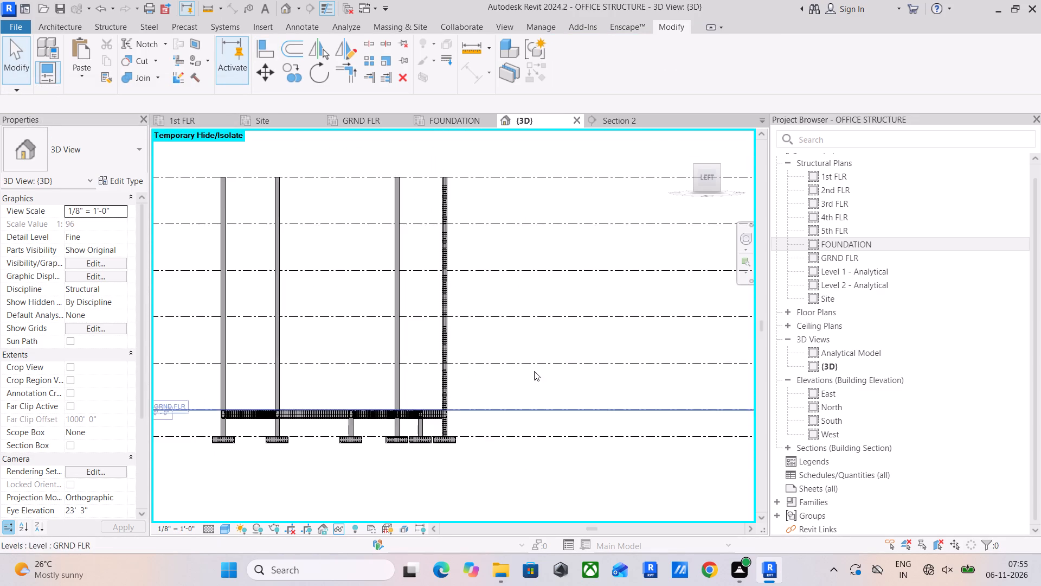
pyautogui.scroll(-2, 534, 371)
pyautogui.moveTo(709, 178); pyautogui.dragTo(571, 217)
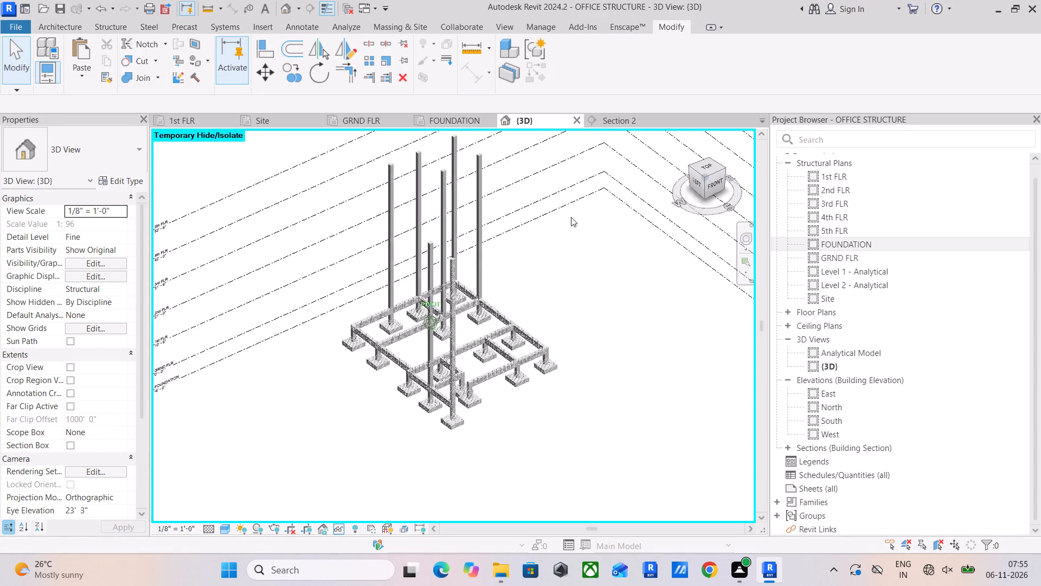
pyautogui.moveTo(571, 217); pyautogui.dragTo(405, 245)
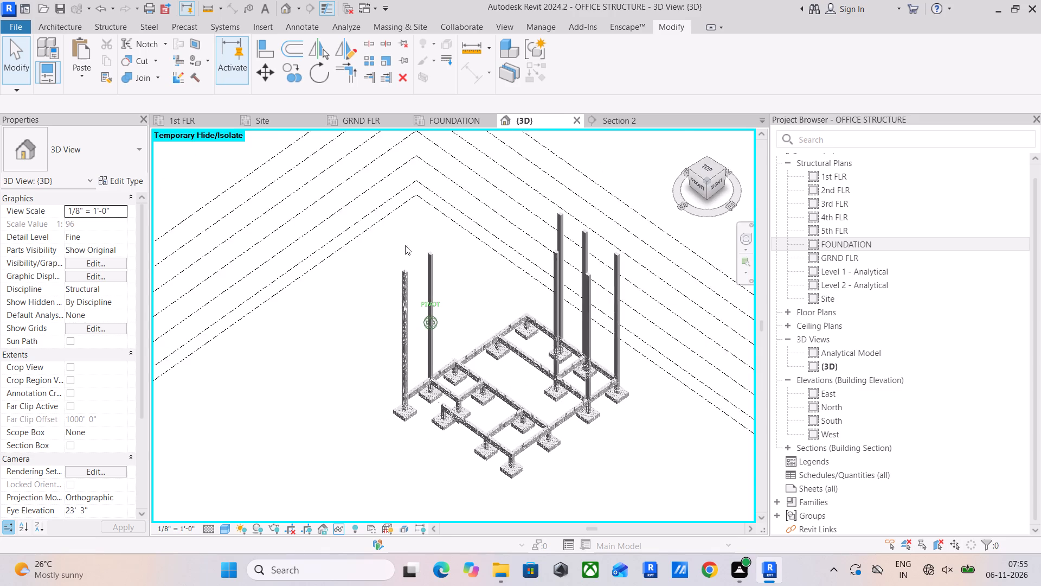
pyautogui.moveTo(405, 245); pyautogui.dragTo(412, 244)
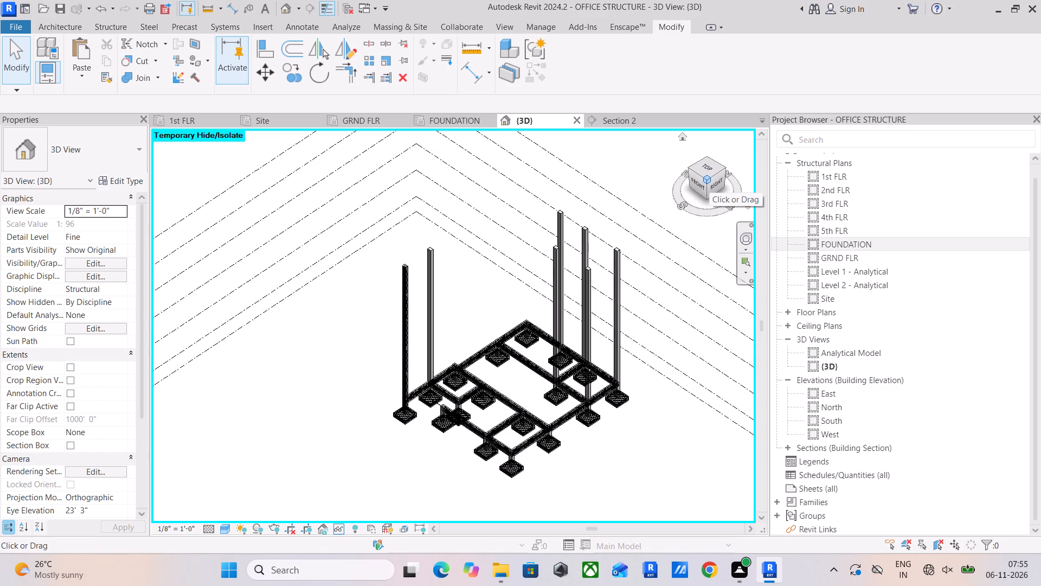
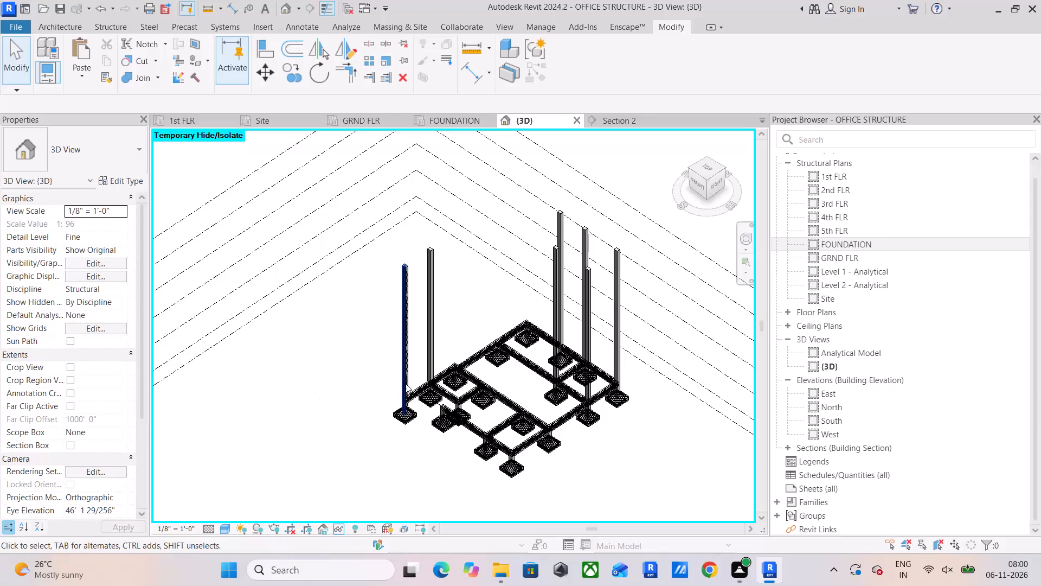
# Set the top level of the short 12" x 16" column at the free end of the front GRND FLR beam to 5th FLR.
pyautogui.moveTo(413, 388); pyautogui.dragTo(364, 387, button='middle')
pyautogui.scroll(5, 397, 384)
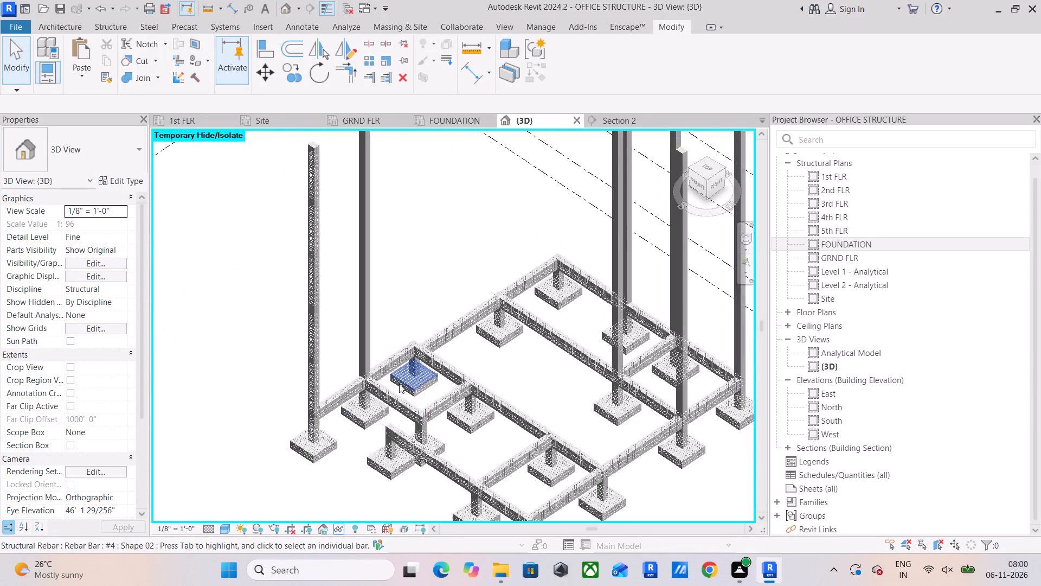
pyautogui.scroll(1, 399, 384)
pyautogui.moveTo(404, 405); pyautogui.dragTo(364, 280, button='middle')
pyautogui.scroll(4, 354, 304)
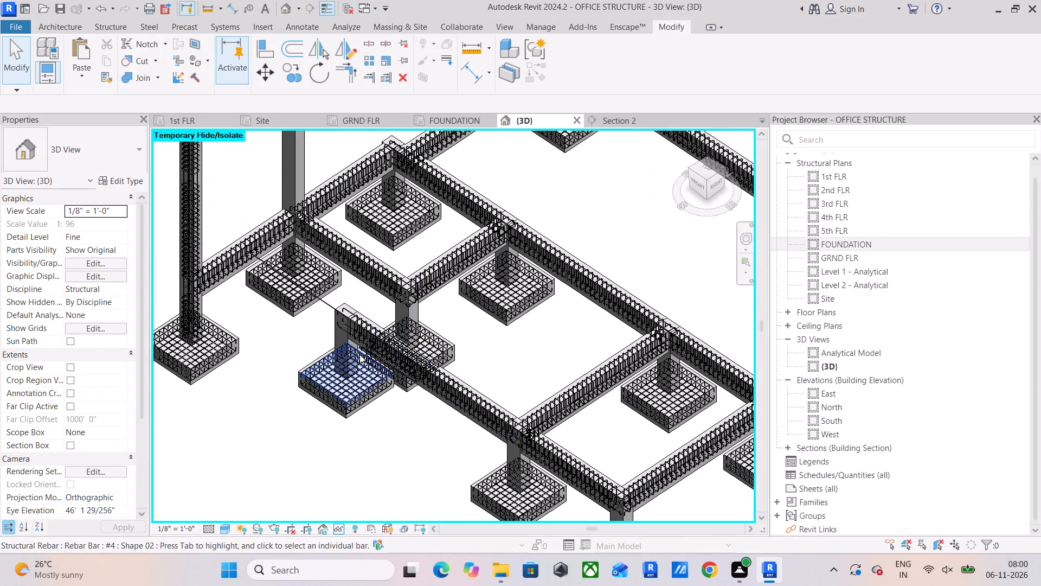
pyautogui.scroll(5, 342, 351)
pyautogui.click(332, 334)
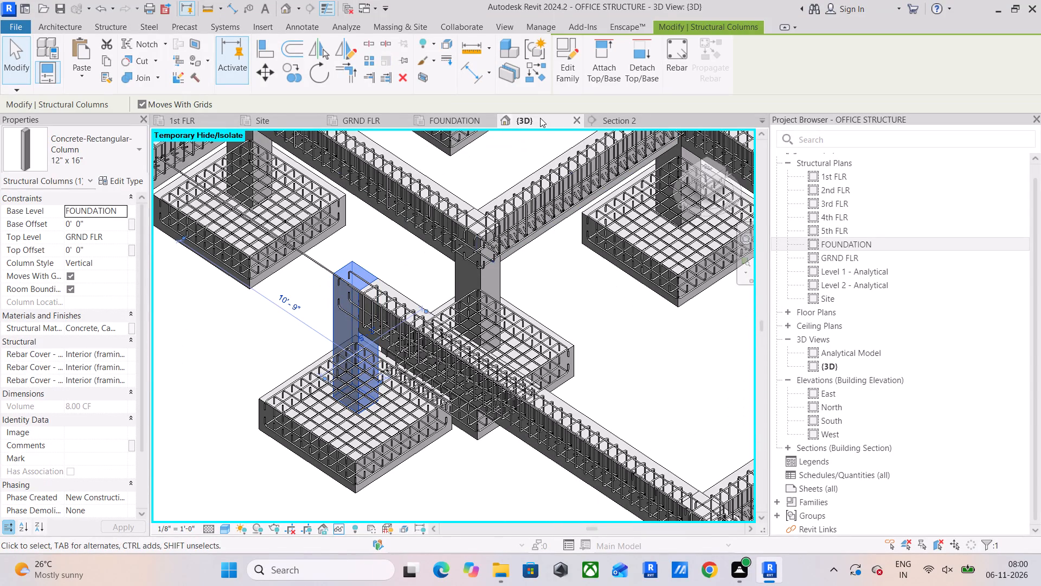
pyautogui.click(120, 233)
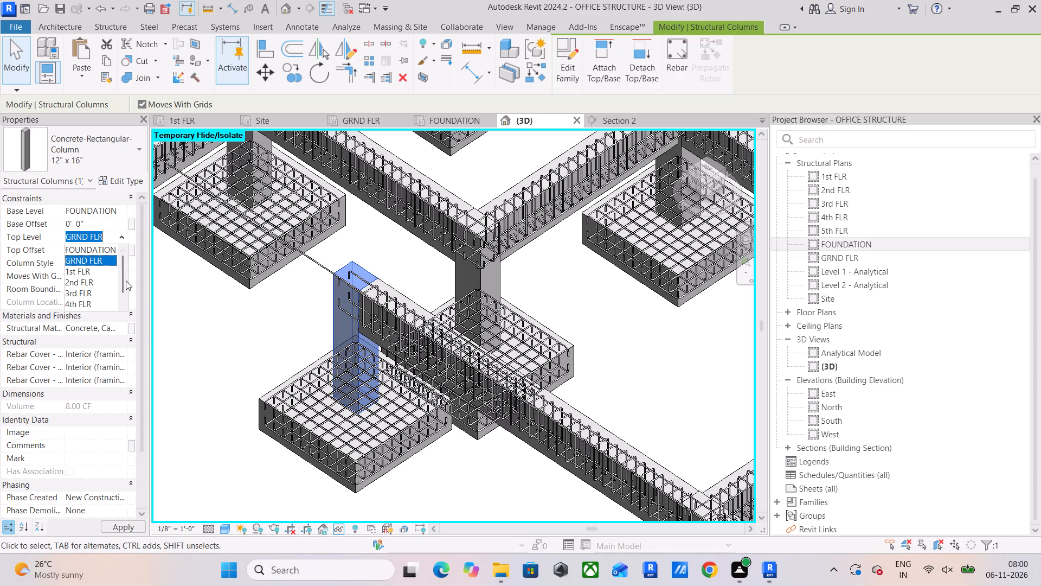
pyautogui.scroll(-4, 103, 279)
pyautogui.click(93, 300)
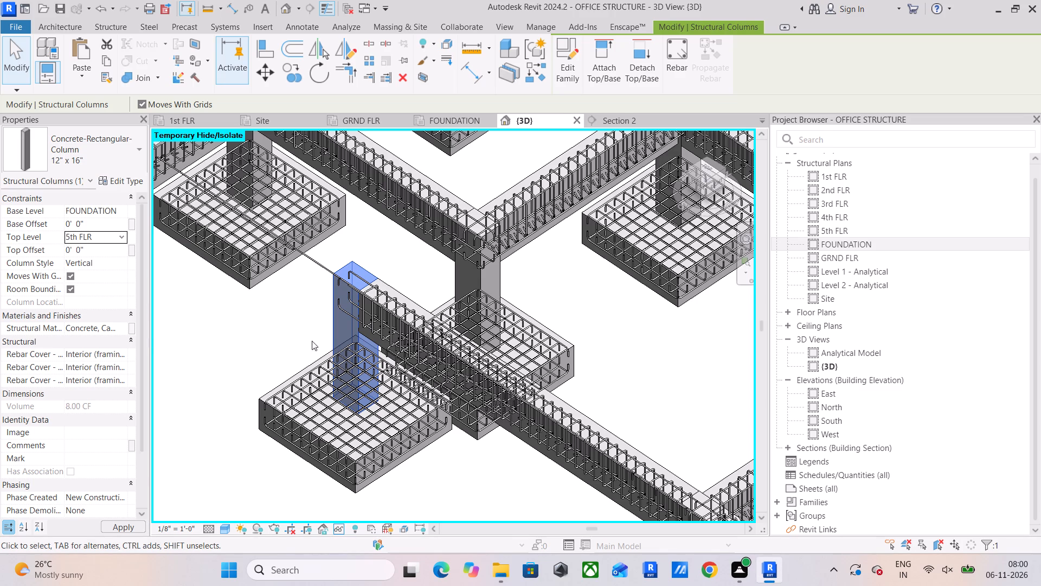
pyautogui.click(626, 343)
# Set the top level of the short column at the front beam's cross-beam junction, beside the front corner column, to 5th FLR.
pyautogui.scroll(-3, 626, 343)
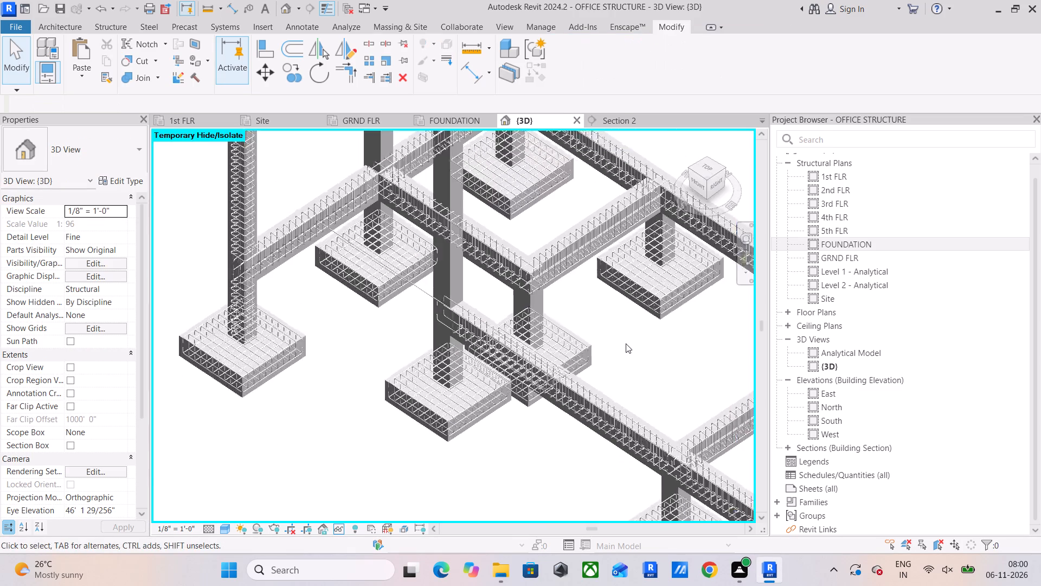
pyautogui.scroll(-1, 626, 343)
pyautogui.moveTo(624, 345); pyautogui.dragTo(325, 341, button='middle')
pyautogui.moveTo(377, 417); pyautogui.dragTo(345, 285, button='middle')
pyautogui.scroll(4, 348, 343)
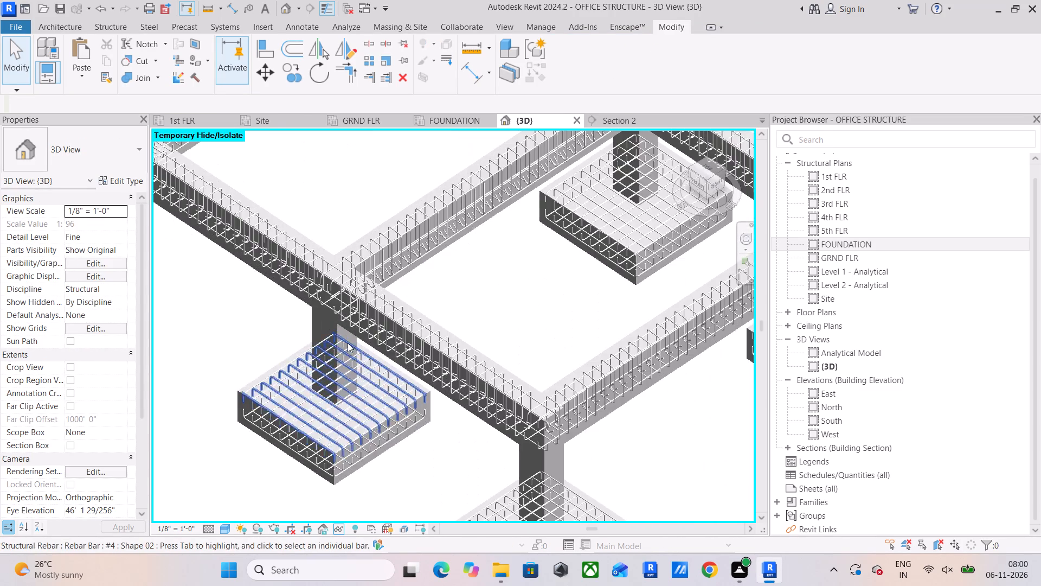
pyautogui.click(312, 324)
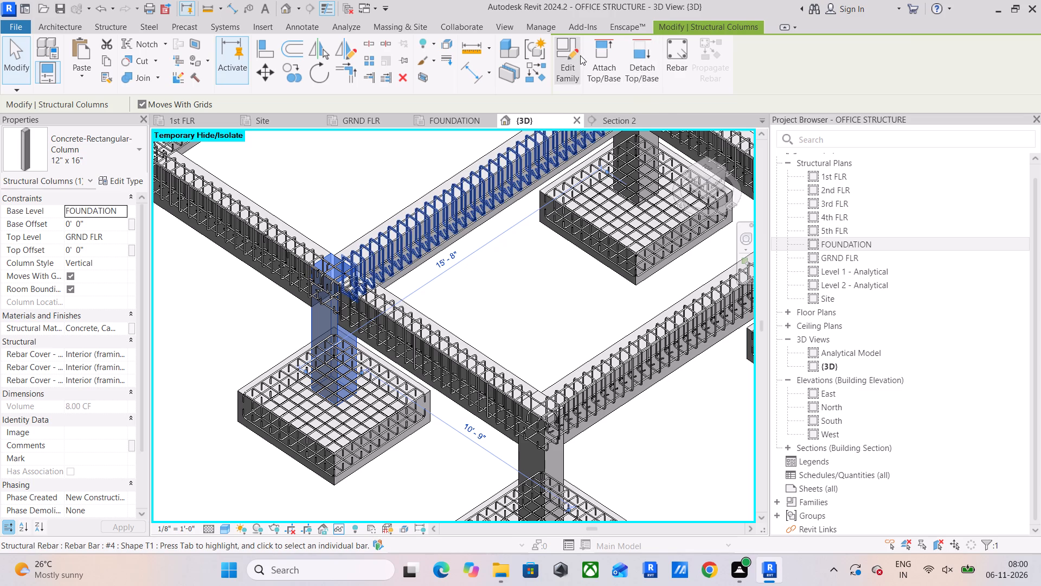
pyautogui.click(121, 234)
pyautogui.scroll(-3, 98, 296)
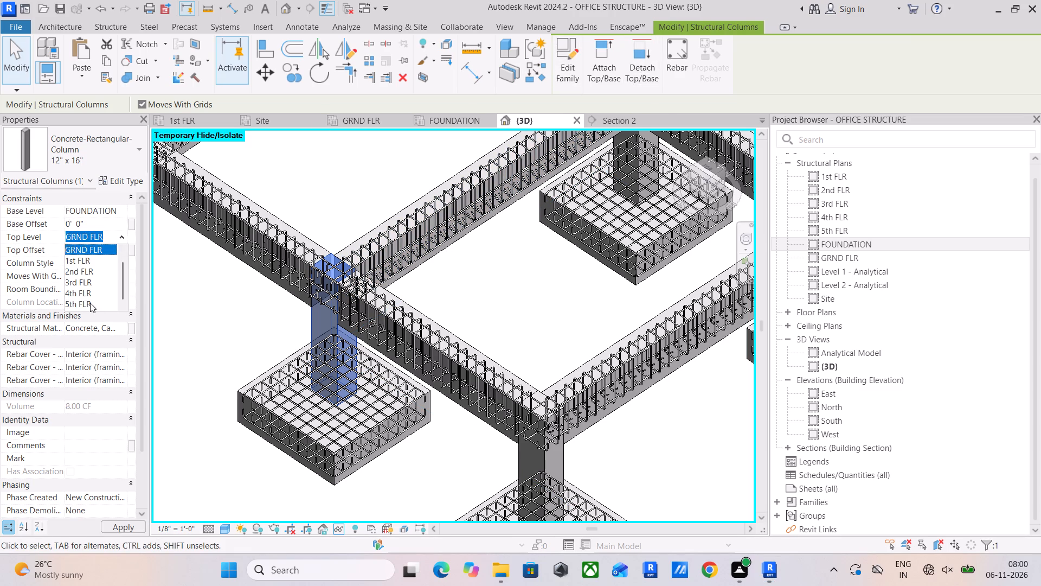
pyautogui.click(90, 303)
pyautogui.click(554, 325)
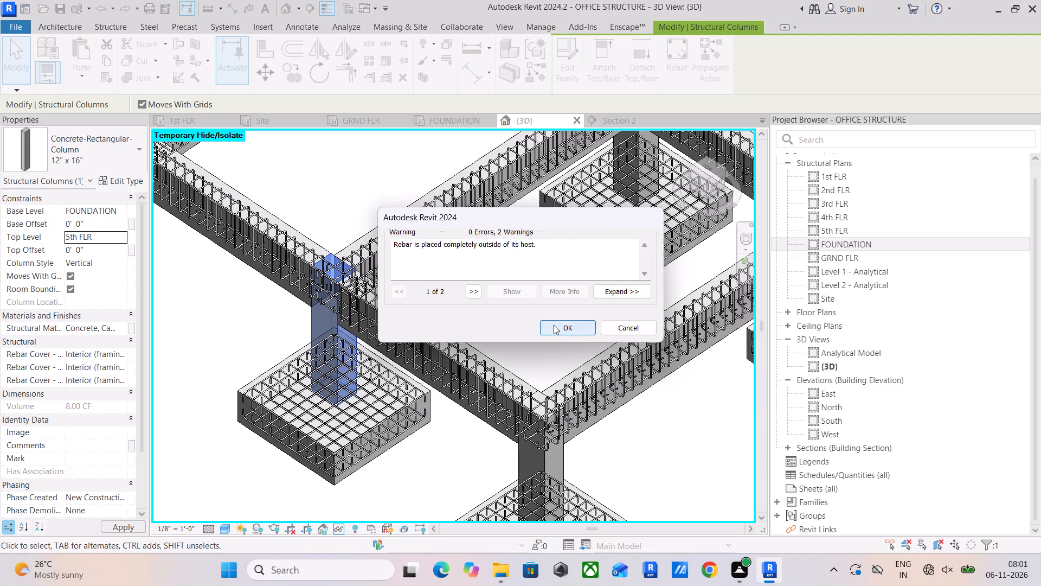
# In the front view, align the displaced horizontal rebar at 5th FLR to the top longitudinal bar of the GRND FLR beam.
pyautogui.scroll(-5, 554, 325)
pyautogui.moveTo(554, 326); pyautogui.dragTo(505, 492, button='middle')
pyautogui.scroll(-4, 512, 430)
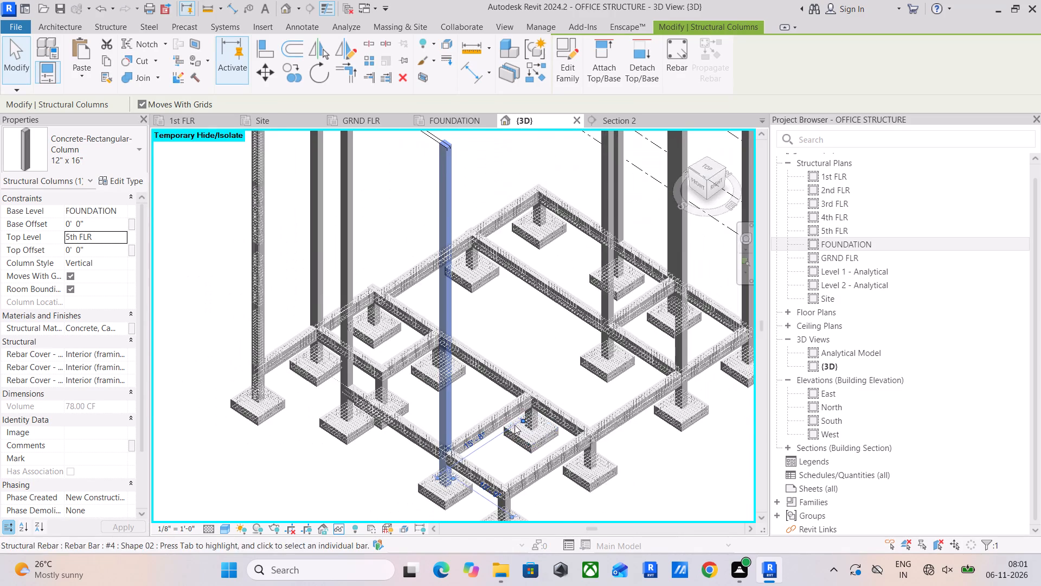
pyautogui.scroll(-3, 501, 341)
pyautogui.moveTo(501, 341); pyautogui.dragTo(530, 396, button='middle')
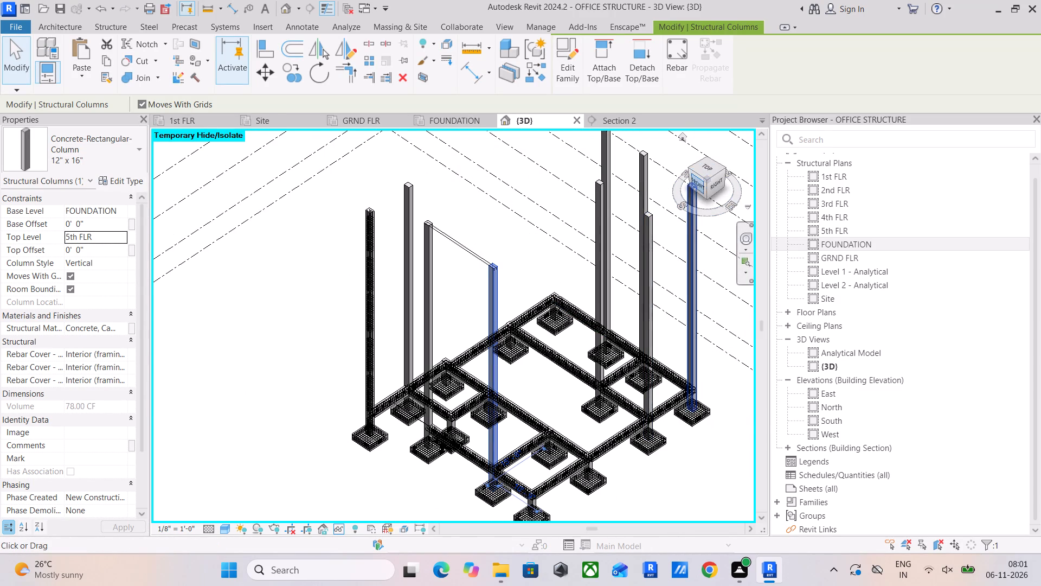
pyautogui.click(698, 182)
pyautogui.scroll(-3, 549, 286)
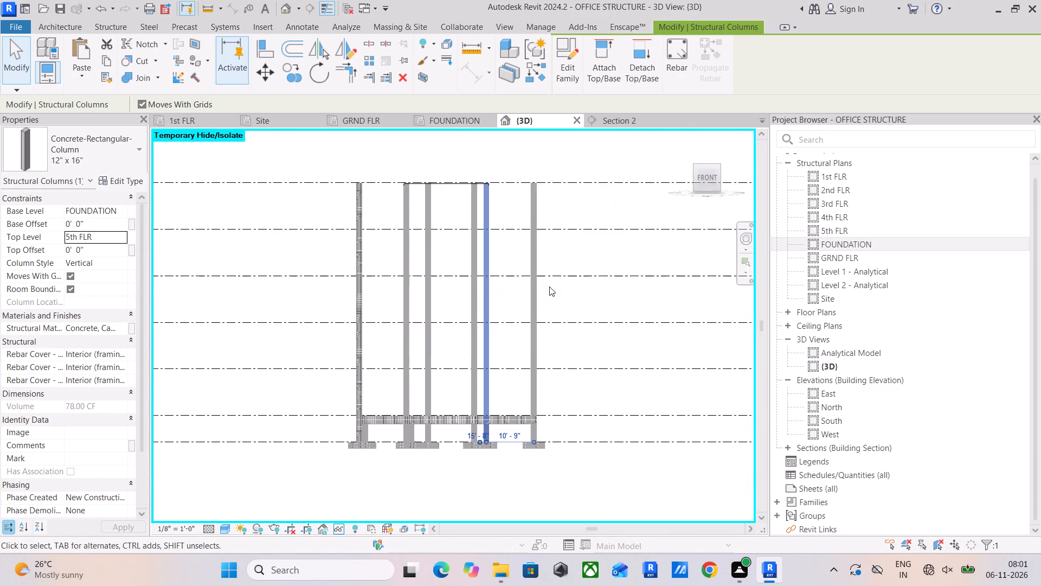
pyautogui.moveTo(548, 288); pyautogui.dragTo(539, 333, button='middle')
pyautogui.scroll(5, 424, 469)
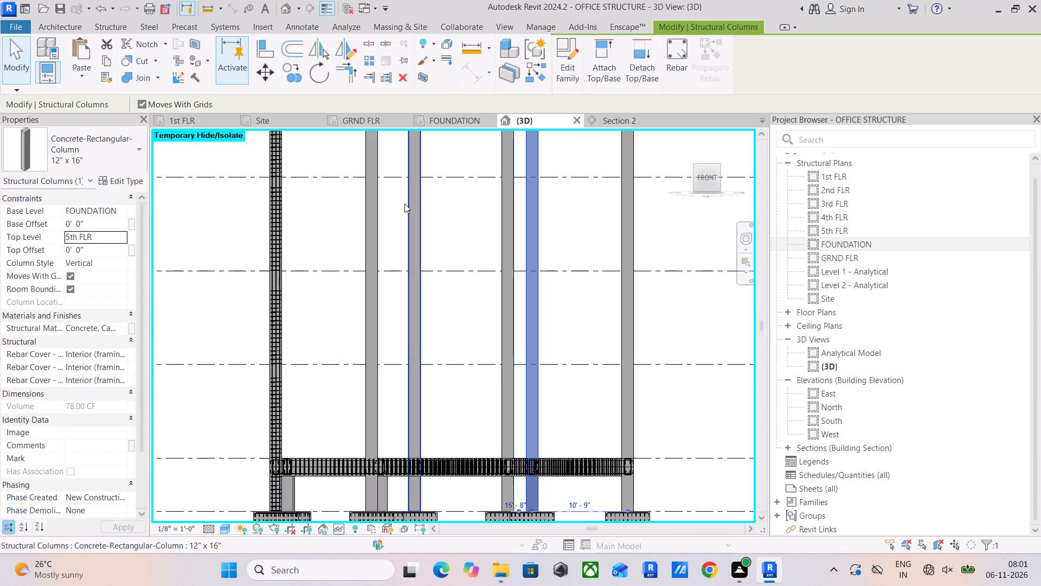
pyautogui.click(262, 55)
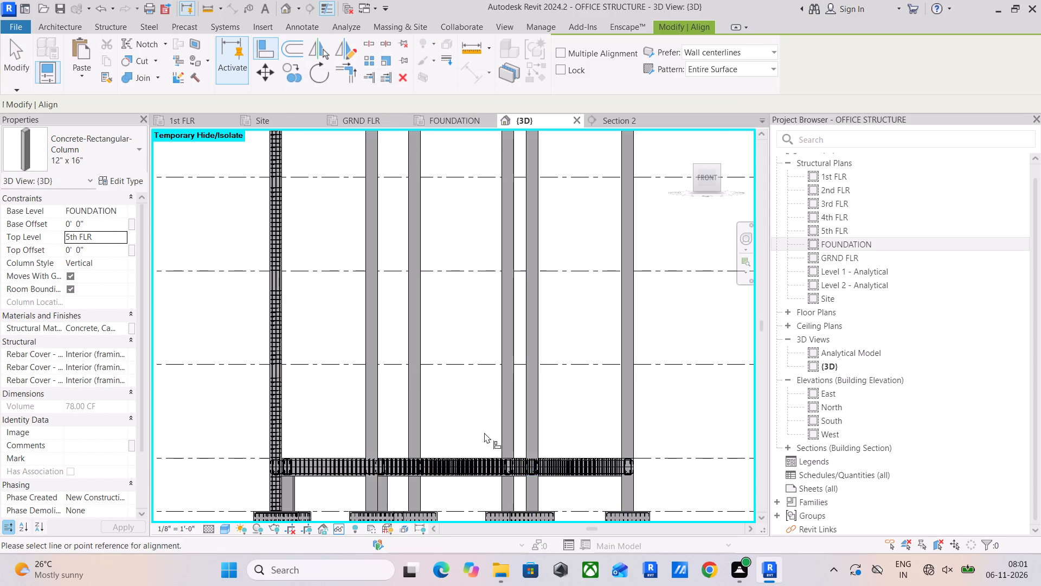
pyautogui.scroll(18, 494, 455)
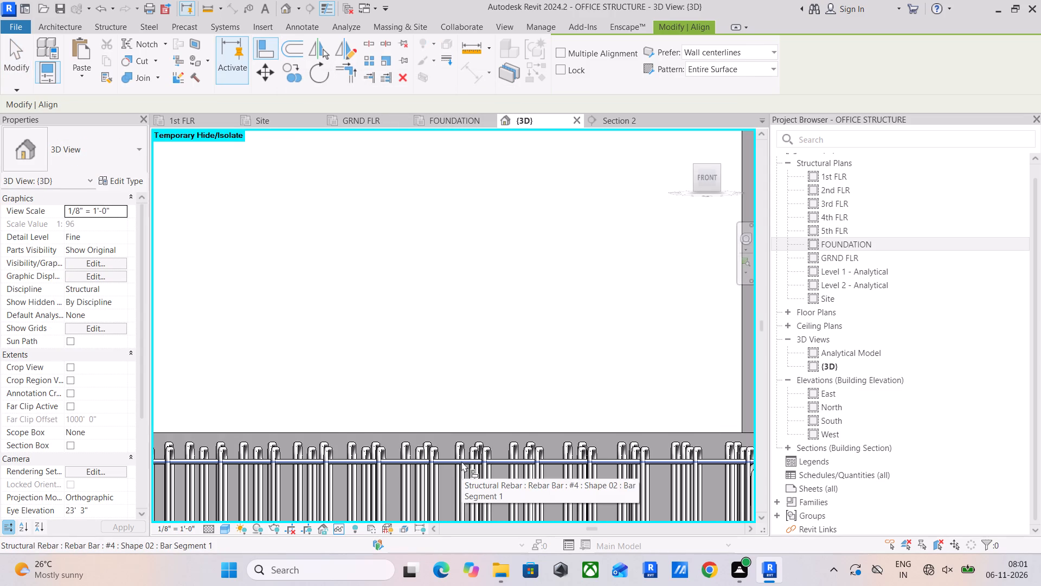
pyautogui.scroll(9, 444, 460)
pyautogui.click(449, 462)
pyautogui.scroll(-2, 454, 450)
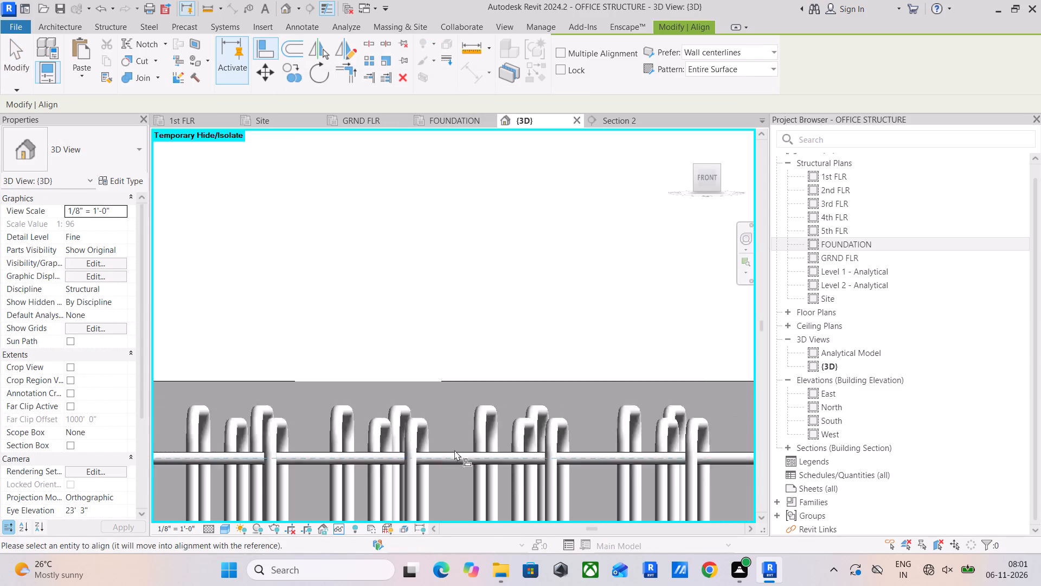
pyautogui.scroll(-16, 454, 450)
pyautogui.scroll(-11, 462, 448)
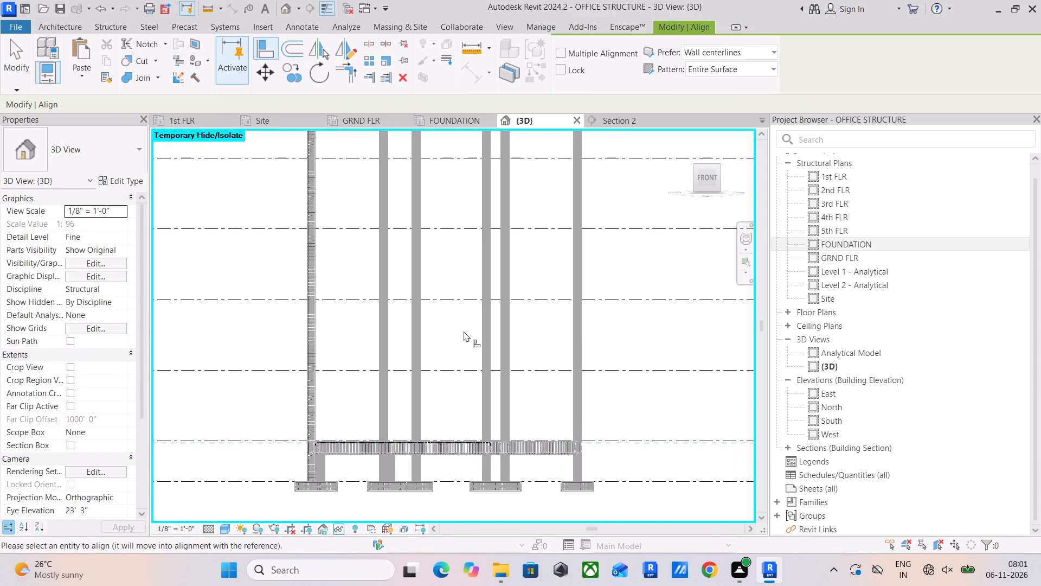
pyautogui.scroll(-5, 464, 331)
pyautogui.moveTo(464, 331); pyautogui.dragTo(478, 434, button='middle')
pyautogui.scroll(9, 458, 324)
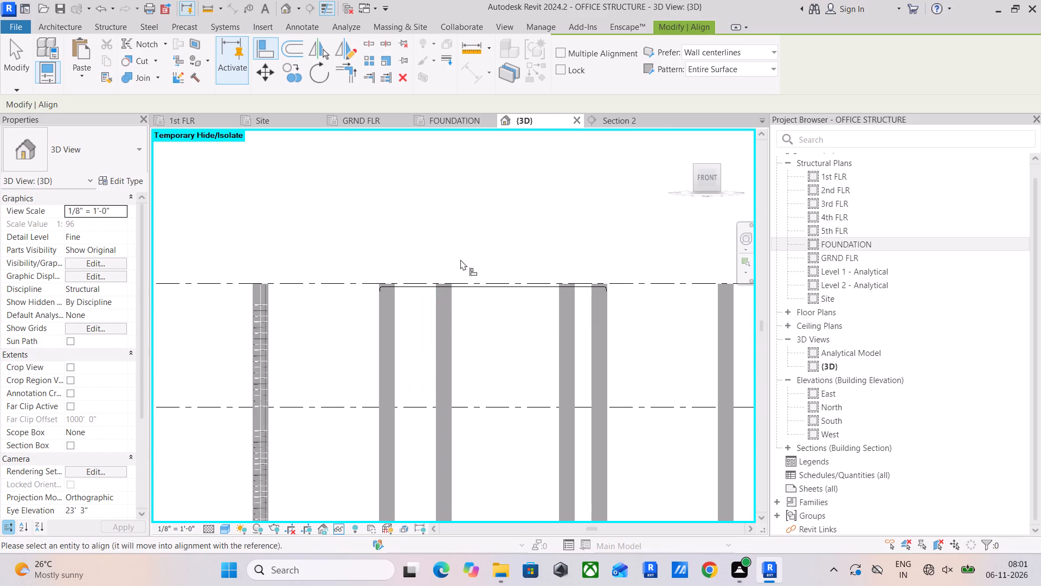
pyautogui.scroll(11, 460, 259)
pyautogui.scroll(13, 454, 343)
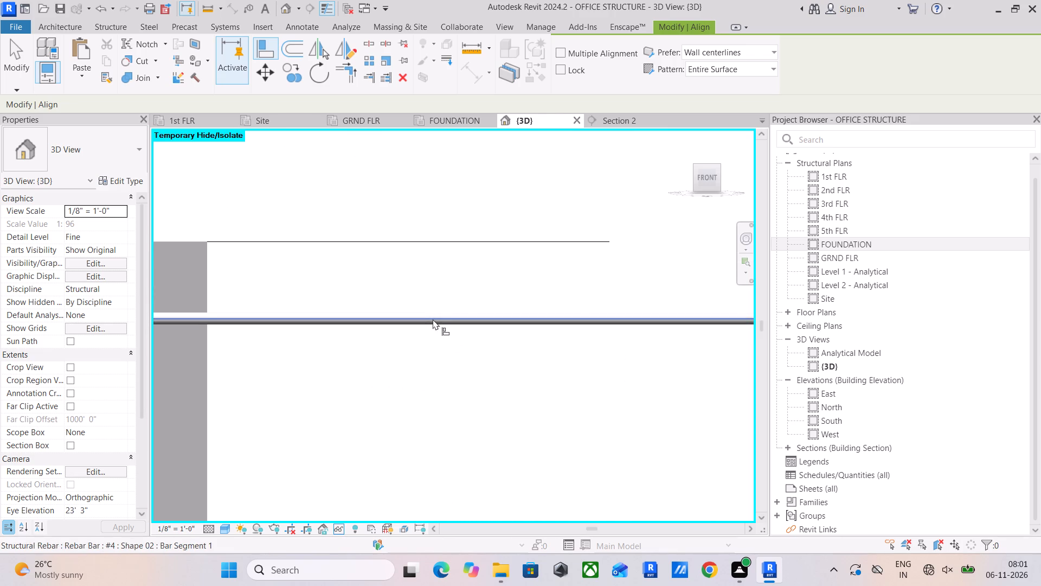
pyautogui.click(433, 319)
# Align the remaining displaced horizontal rebar just below 5th FLR to the top longitudinal bar of the GRND FLR beam.
pyautogui.scroll(-6, 433, 319)
pyautogui.scroll(-20, 425, 340)
pyautogui.scroll(-2, 425, 340)
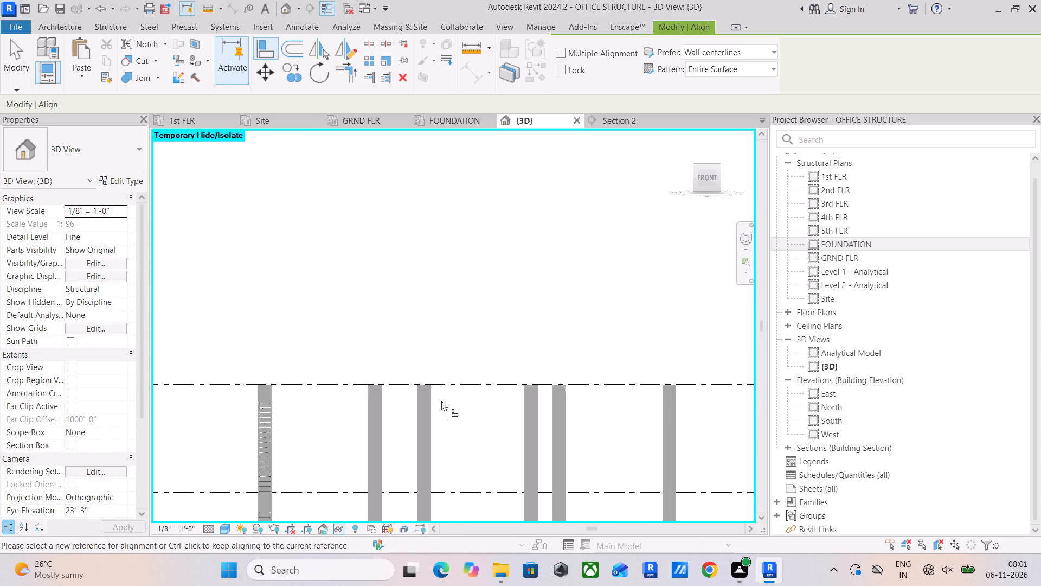
pyautogui.scroll(-3, 441, 400)
pyautogui.moveTo(441, 400); pyautogui.dragTo(464, 217, button='middle')
pyautogui.scroll(12, 467, 447)
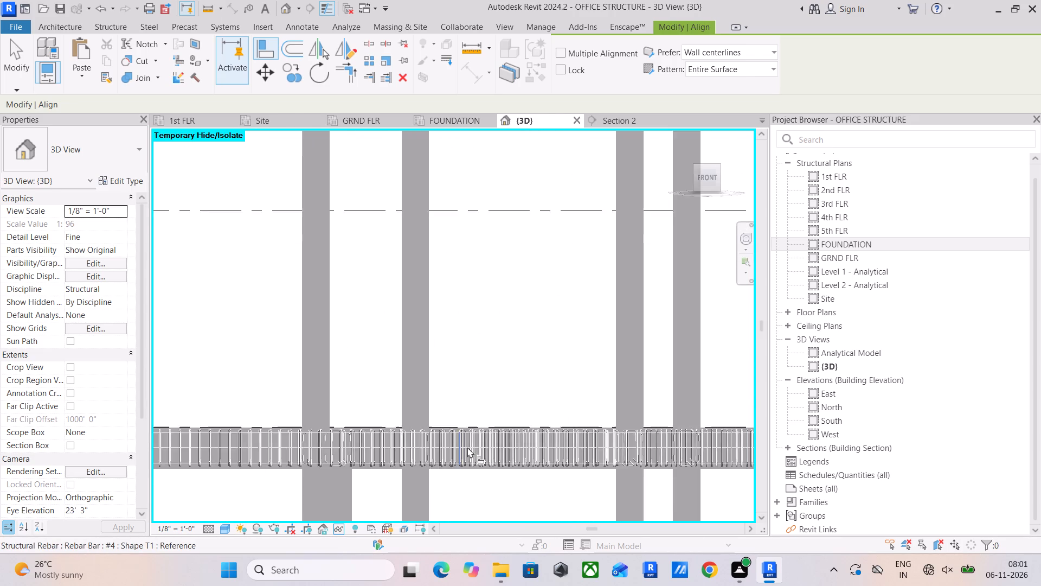
pyautogui.scroll(16, 467, 447)
pyautogui.click(441, 450)
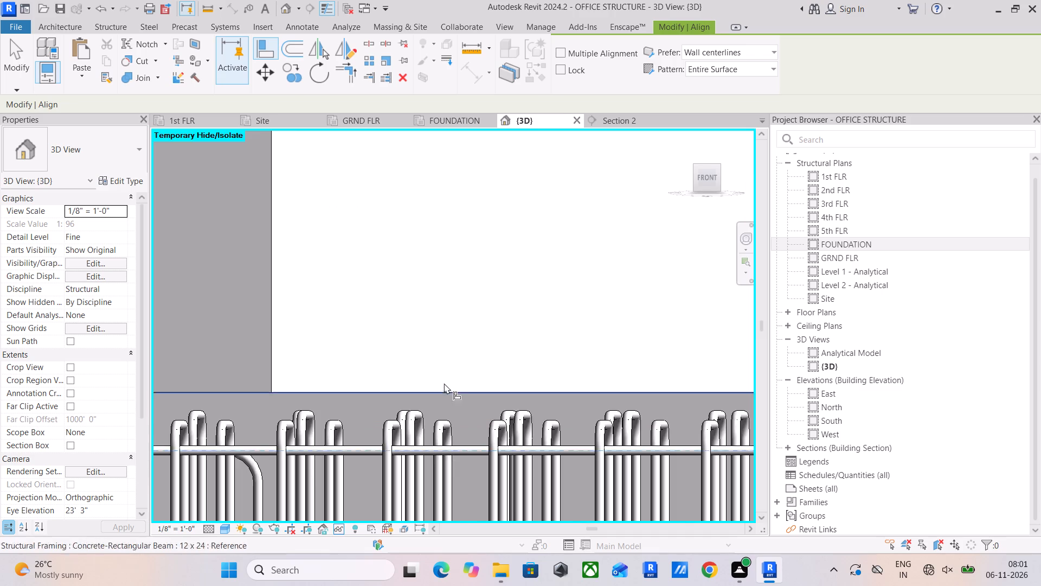
pyautogui.scroll(-19, 444, 383)
pyautogui.scroll(-6, 546, 358)
pyautogui.scroll(-4, 540, 295)
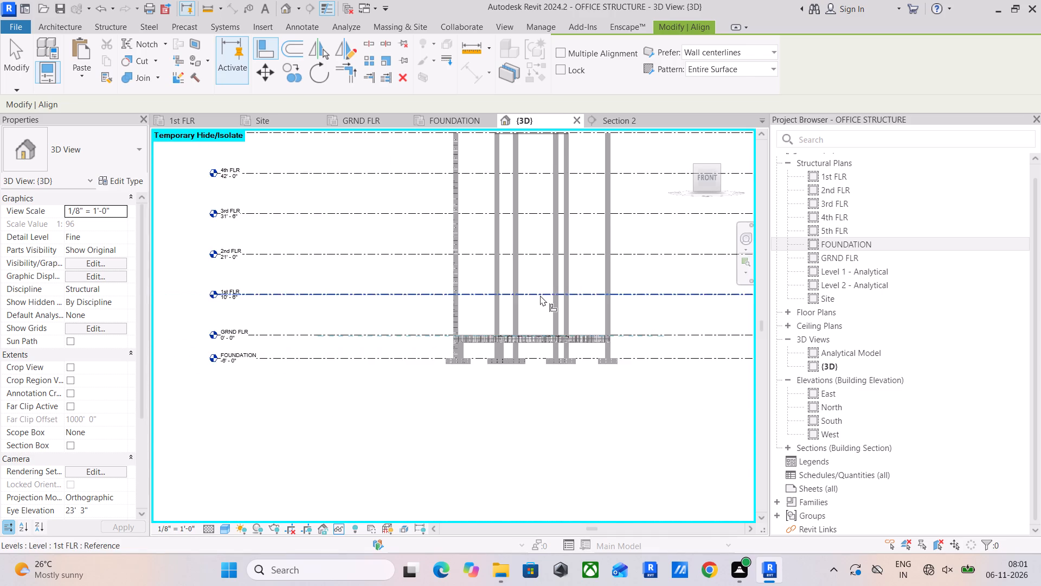
pyautogui.moveTo(539, 300); pyautogui.dragTo(518, 435, button='middle')
pyautogui.scroll(15, 506, 276)
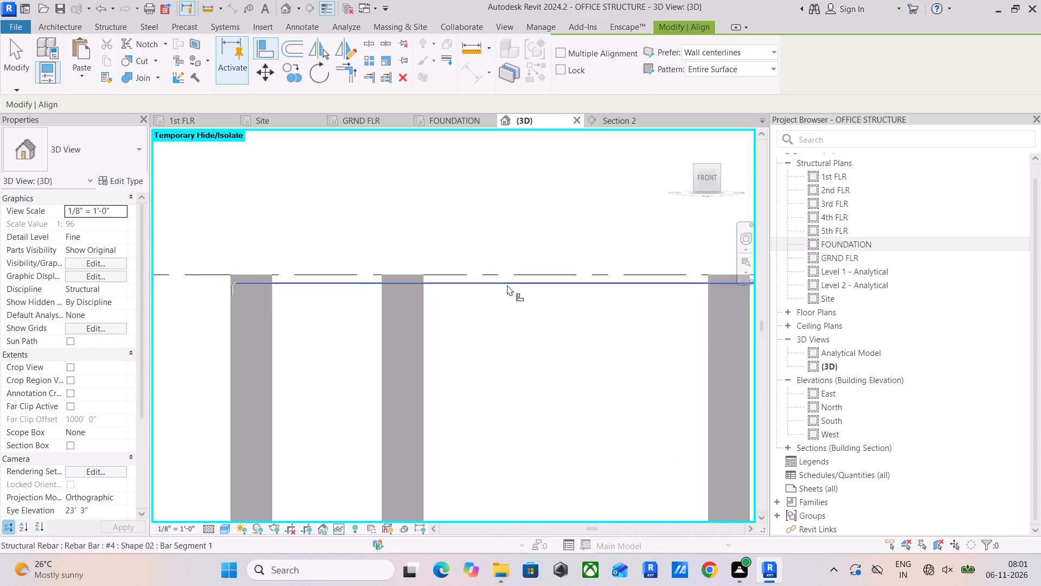
pyautogui.scroll(13, 507, 285)
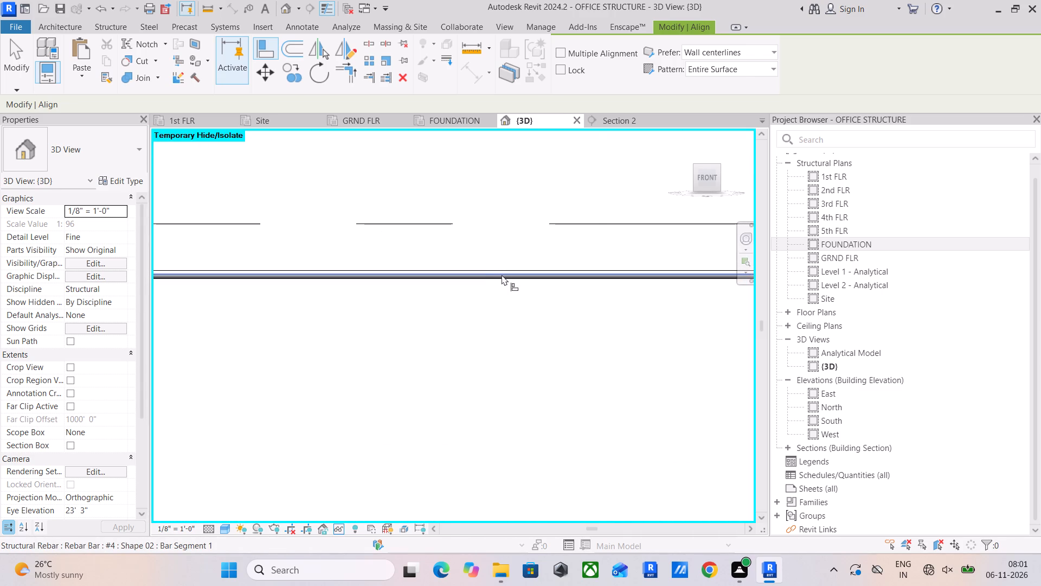
pyautogui.click(502, 275)
# In an angled 3D view, set the top level of the short 12" x 16" front corner column to 5th FLR.
pyautogui.scroll(-17, 505, 362)
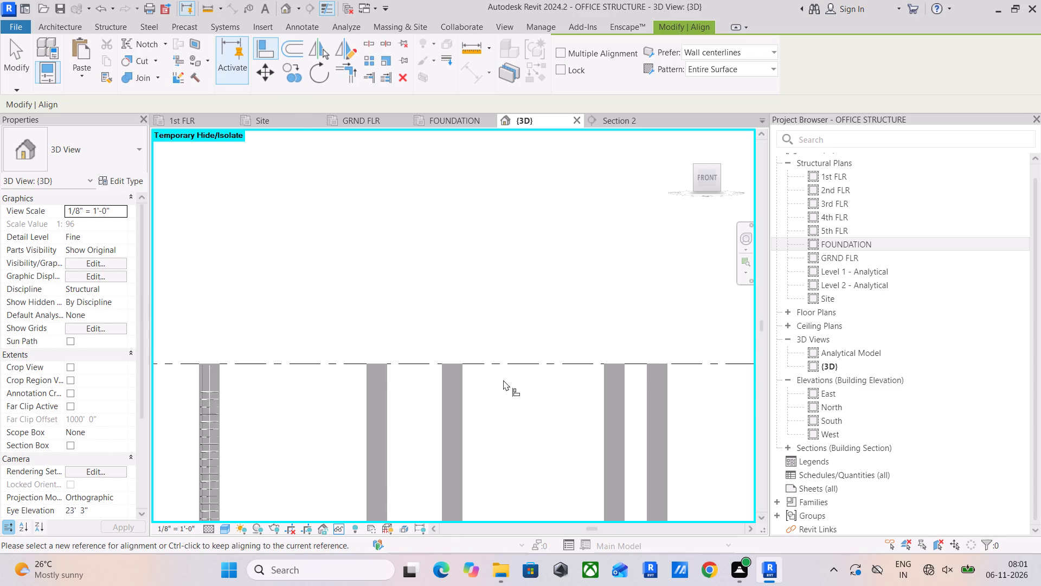
pyautogui.scroll(-10, 503, 380)
pyautogui.moveTo(507, 389); pyautogui.dragTo(490, 220, button='middle')
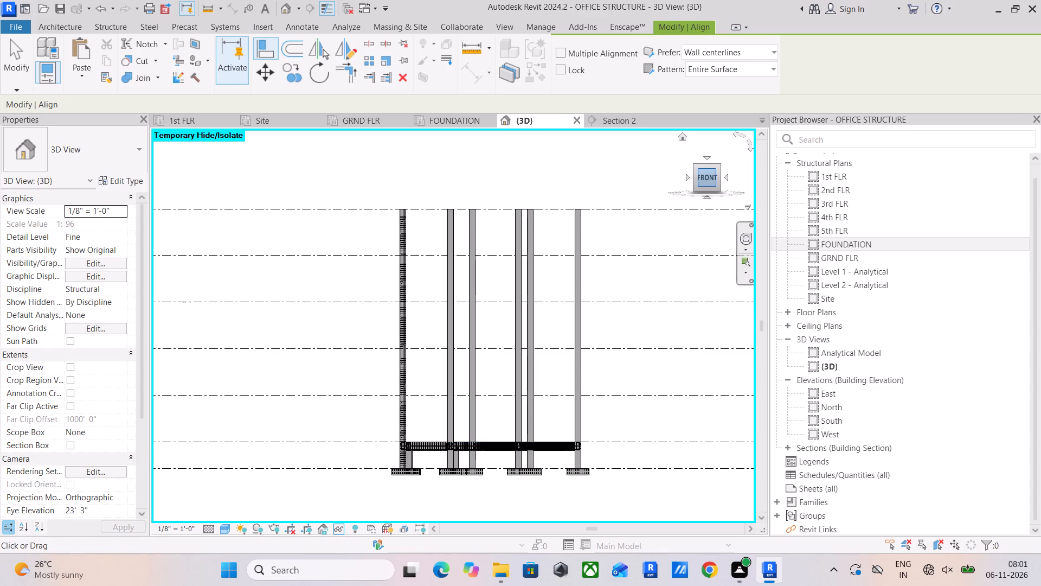
pyautogui.moveTo(714, 182); pyautogui.dragTo(623, 218)
pyautogui.scroll(5, 526, 474)
pyautogui.scroll(4, 607, 432)
pyautogui.click(601, 434)
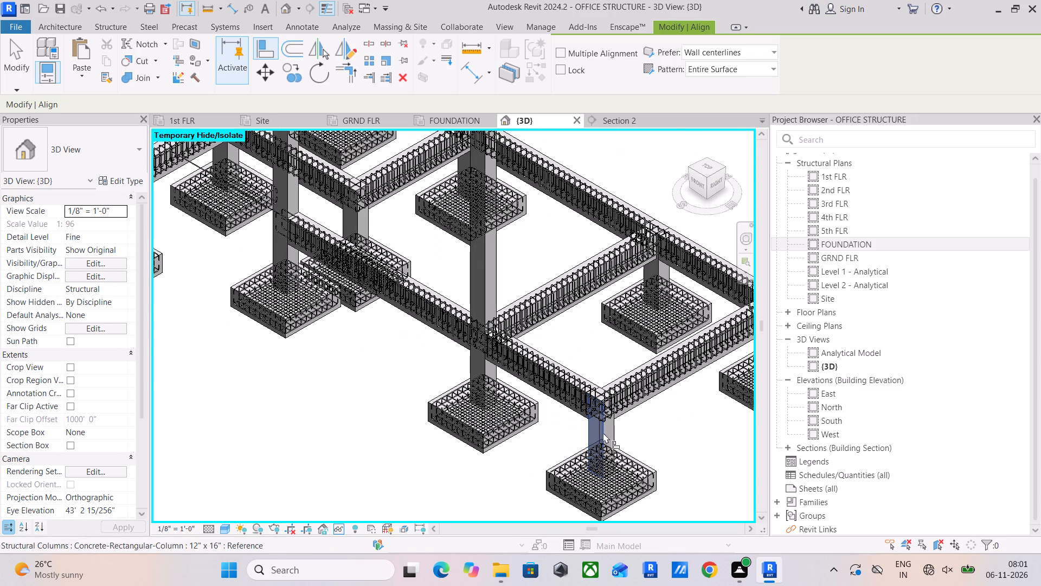
pyautogui.click(310, 506)
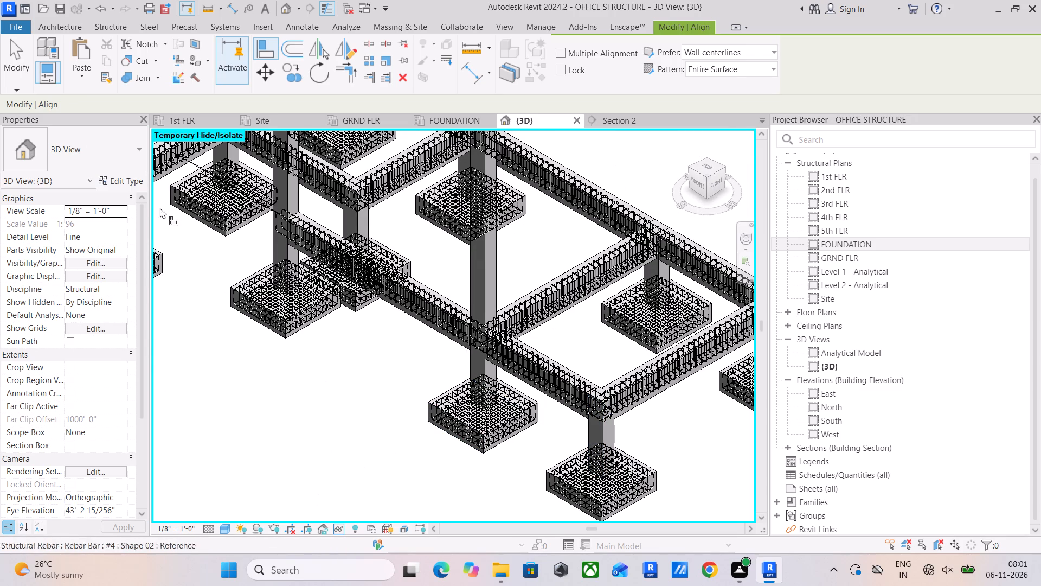
pyautogui.click(22, 72)
pyautogui.click(592, 432)
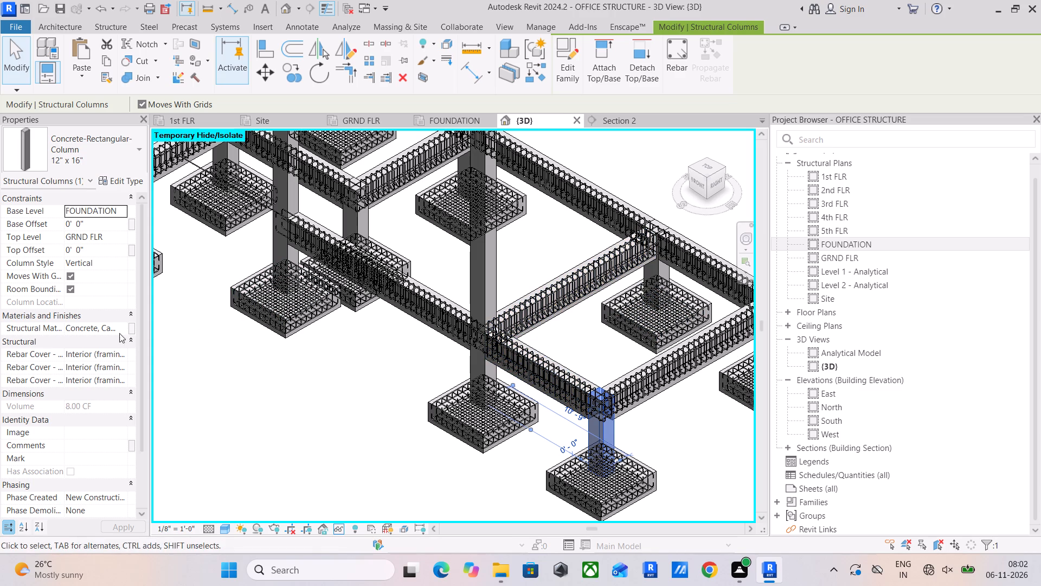
pyautogui.click(122, 237)
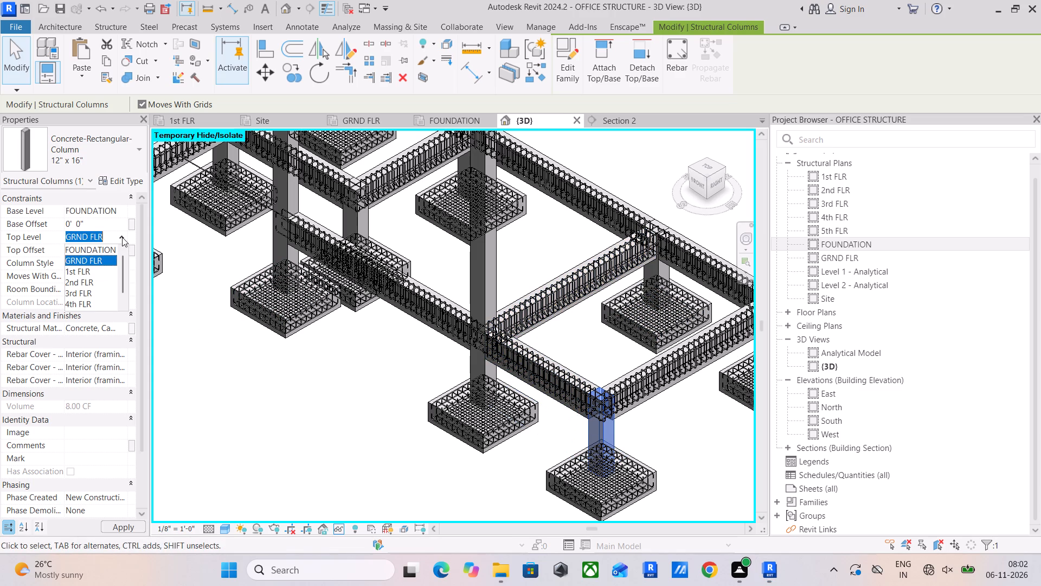
pyautogui.scroll(-8, 114, 278)
pyautogui.click(80, 300)
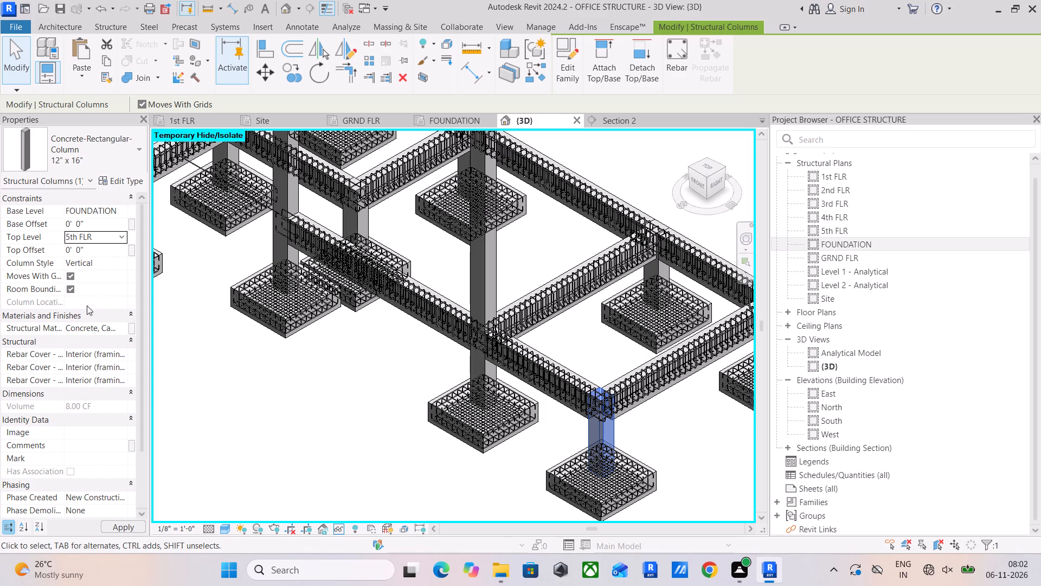
pyautogui.click(570, 326)
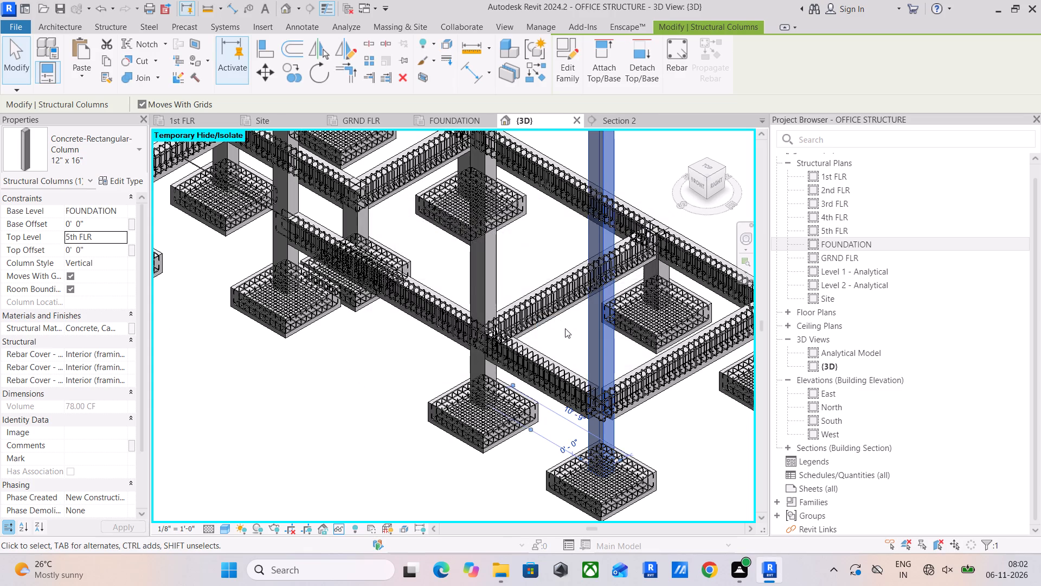
pyautogui.scroll(-4, 507, 335)
pyautogui.moveTo(500, 341); pyautogui.dragTo(481, 509, button='middle')
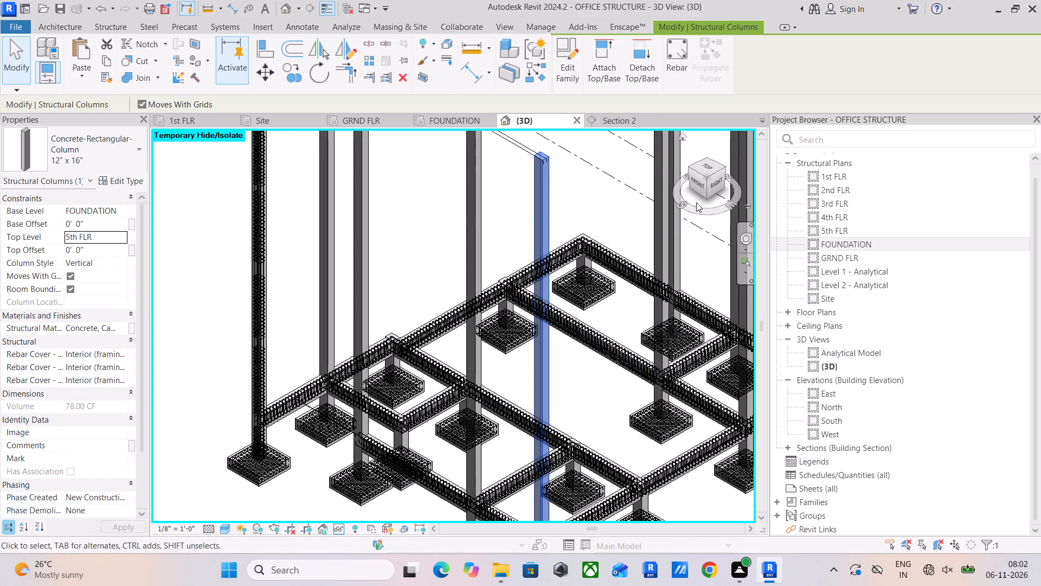
# In the front view, align the displaced horizontal rebar just below 5th FLR to the top longitudinal bar of the GRND FLR beam.
pyautogui.click(697, 184)
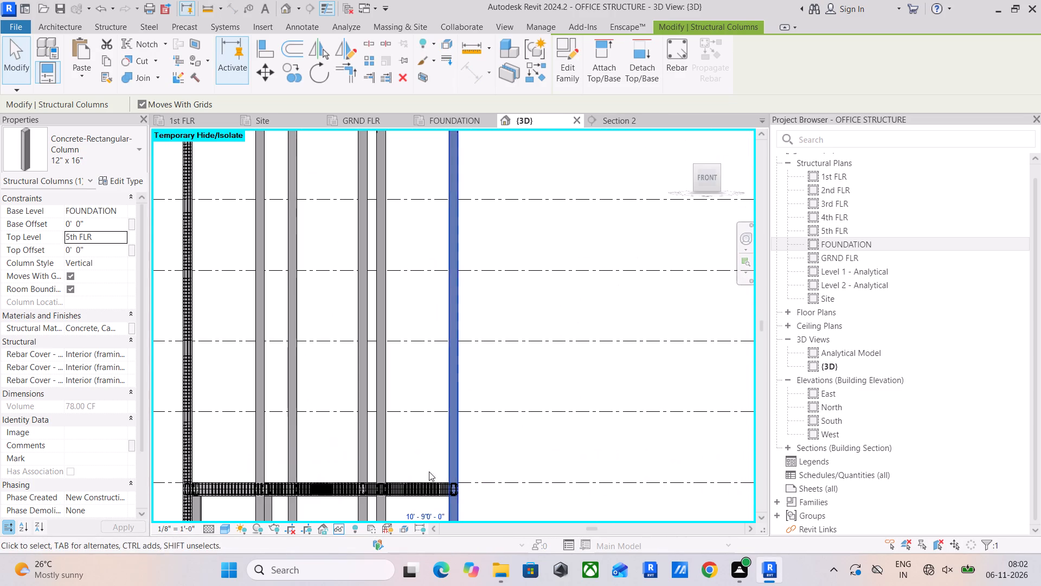
pyautogui.scroll(5, 386, 483)
pyautogui.scroll(10, 435, 495)
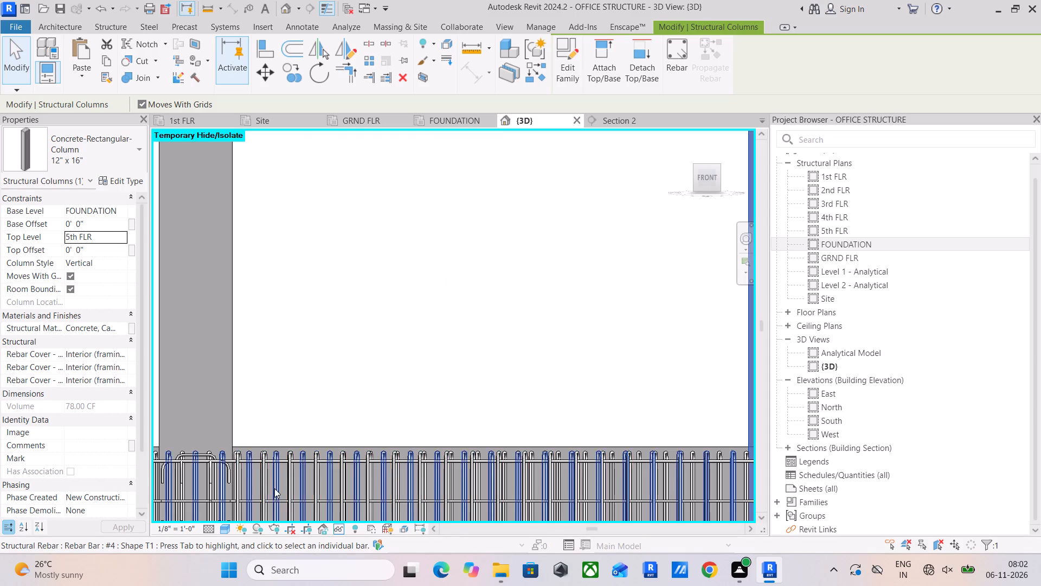
pyautogui.scroll(5, 274, 475)
pyautogui.scroll(-6, 270, 466)
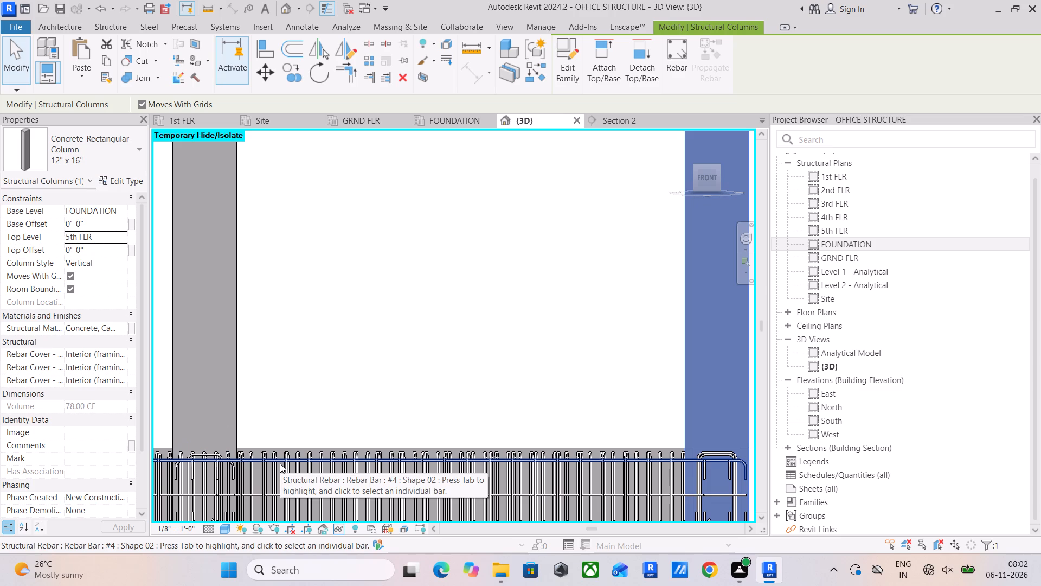
pyautogui.scroll(-9, 304, 381)
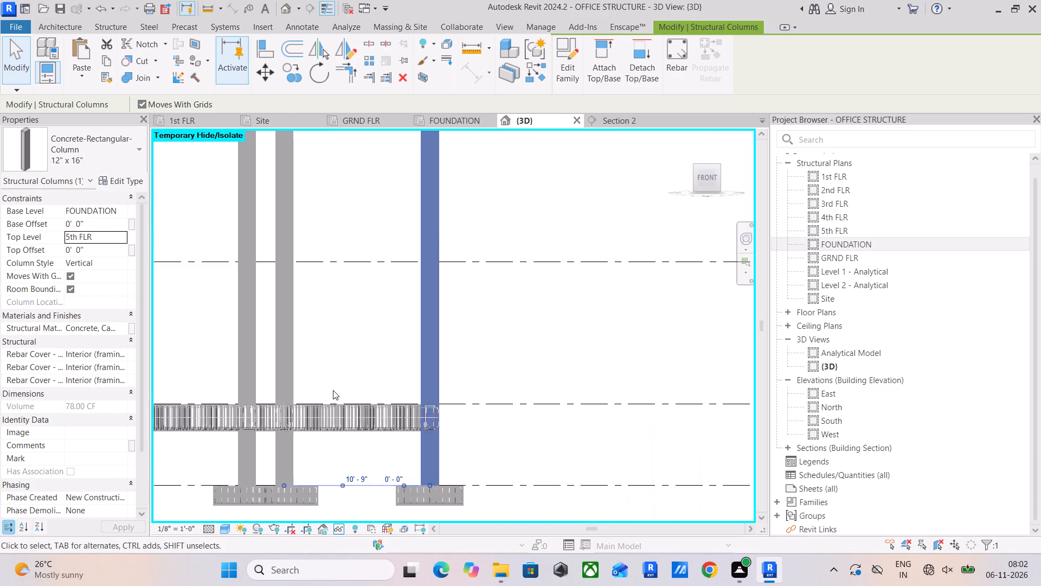
pyautogui.scroll(-4, 333, 390)
pyautogui.moveTo(340, 416); pyautogui.dragTo(344, 435, button='middle')
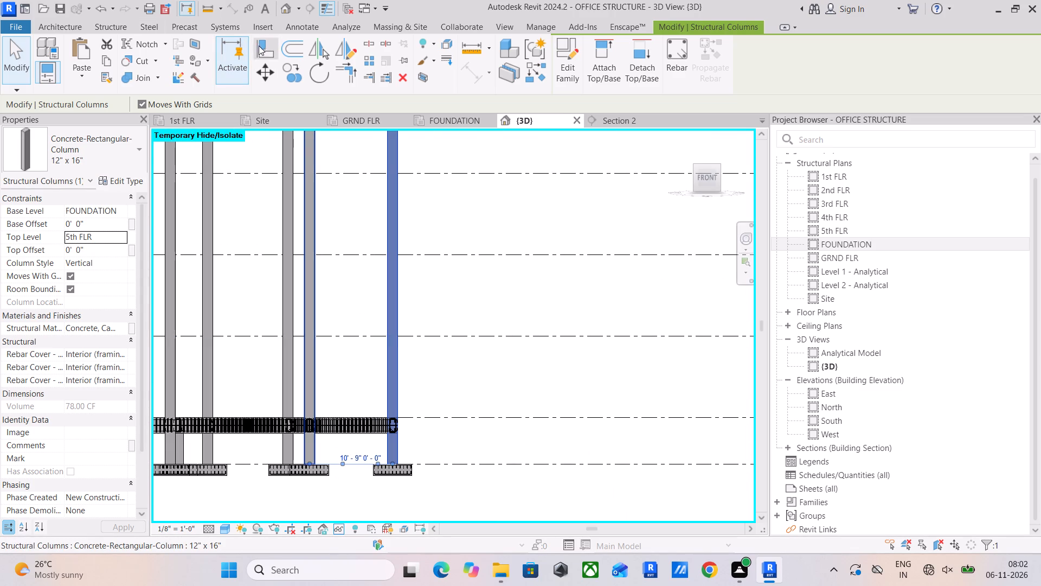
pyautogui.click(260, 46)
pyautogui.scroll(5, 325, 403)
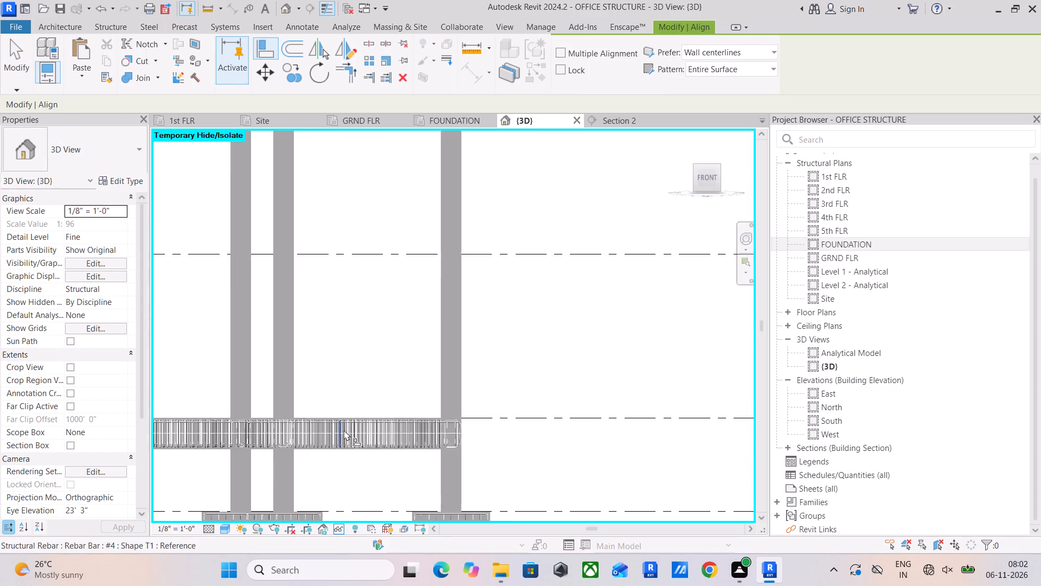
pyautogui.scroll(11, 340, 409)
pyautogui.scroll(6, 356, 454)
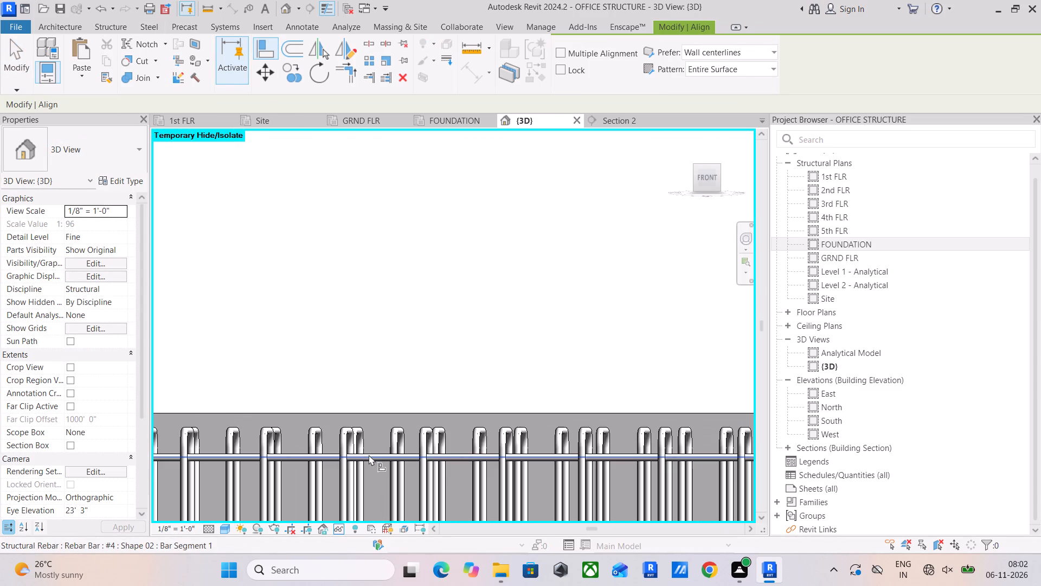
pyautogui.click(369, 455)
pyautogui.scroll(-5, 422, 247)
pyautogui.scroll(-11, 459, 287)
pyautogui.scroll(-8, 535, 265)
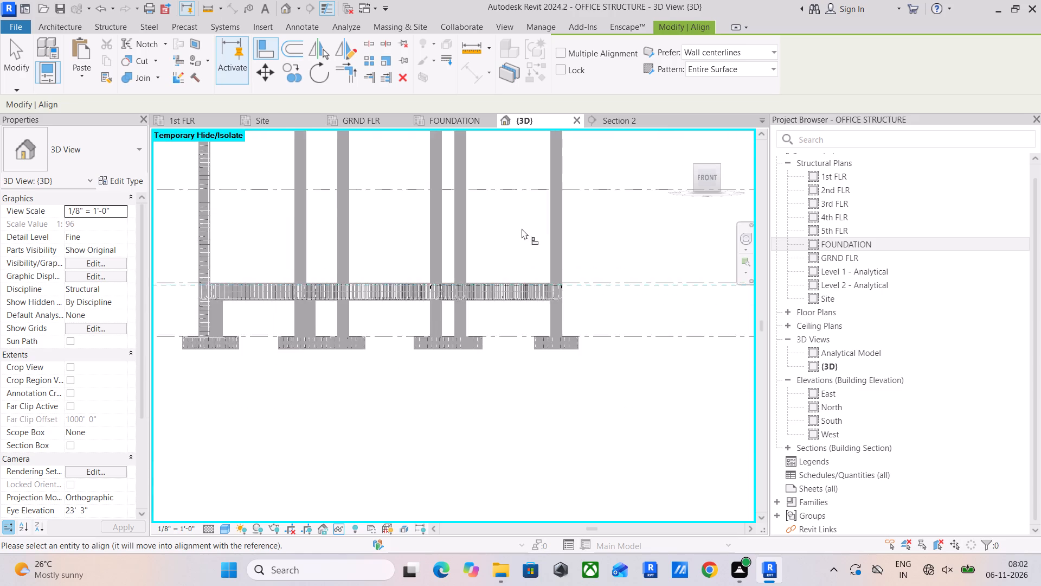
pyautogui.scroll(-2, 522, 228)
pyautogui.moveTo(505, 243); pyautogui.dragTo(475, 485, button='middle')
pyautogui.scroll(5, 471, 238)
pyautogui.scroll(7, 479, 289)
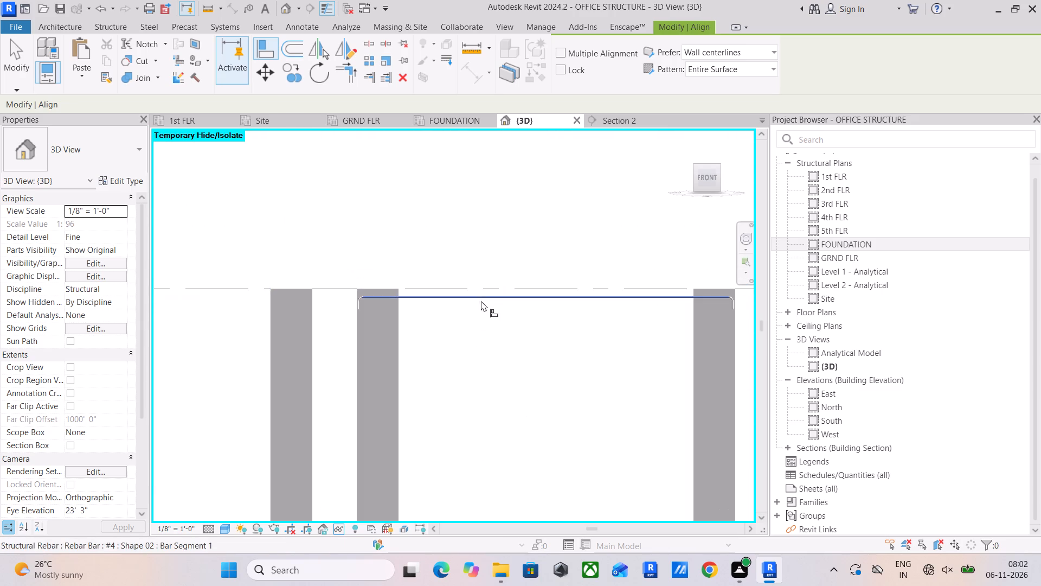
pyautogui.scroll(7, 481, 301)
pyautogui.scroll(10, 433, 300)
pyautogui.click(392, 305)
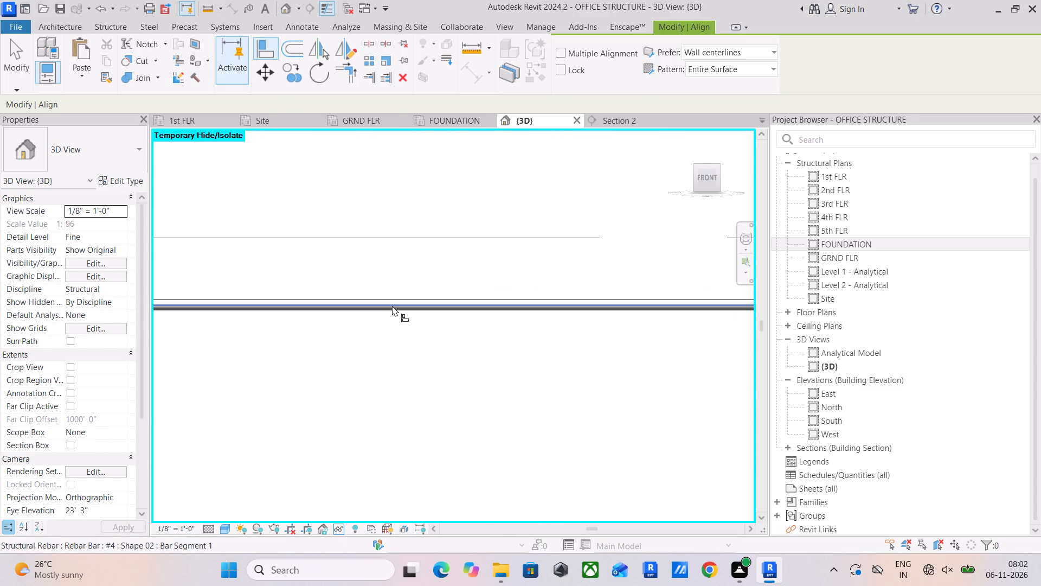
# Align the second displaced horizontal rebar beside the front corner column's top to the top longitudinal bar of the GRND FLR beam.
pyautogui.scroll(-12, 392, 305)
pyautogui.scroll(-11, 403, 359)
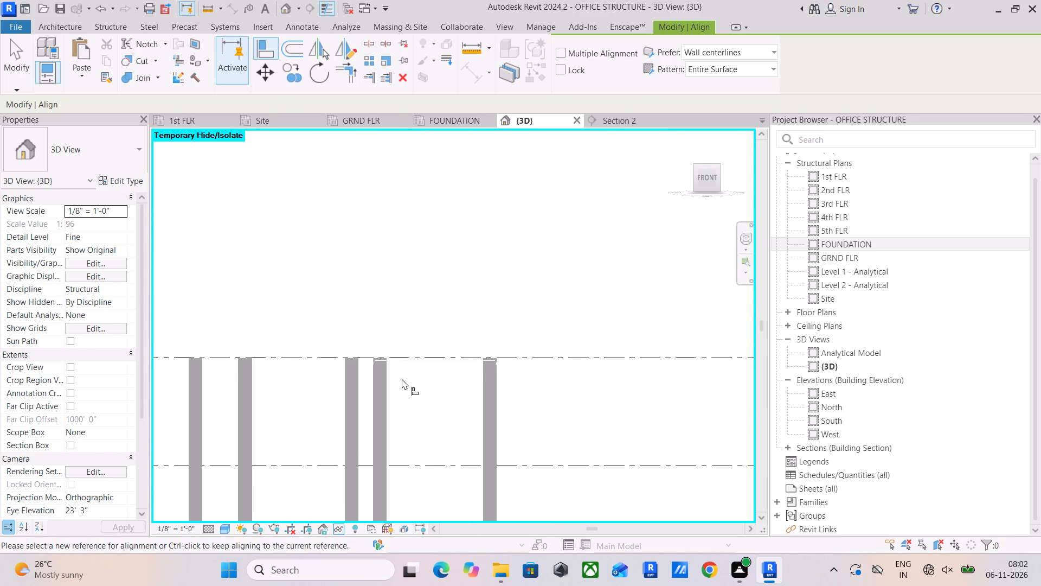
pyautogui.moveTo(402, 379); pyautogui.dragTo(417, 181, button='middle')
pyautogui.scroll(-5, 414, 362)
pyautogui.moveTo(413, 367); pyautogui.dragTo(441, 203, button='middle')
pyautogui.scroll(6, 453, 381)
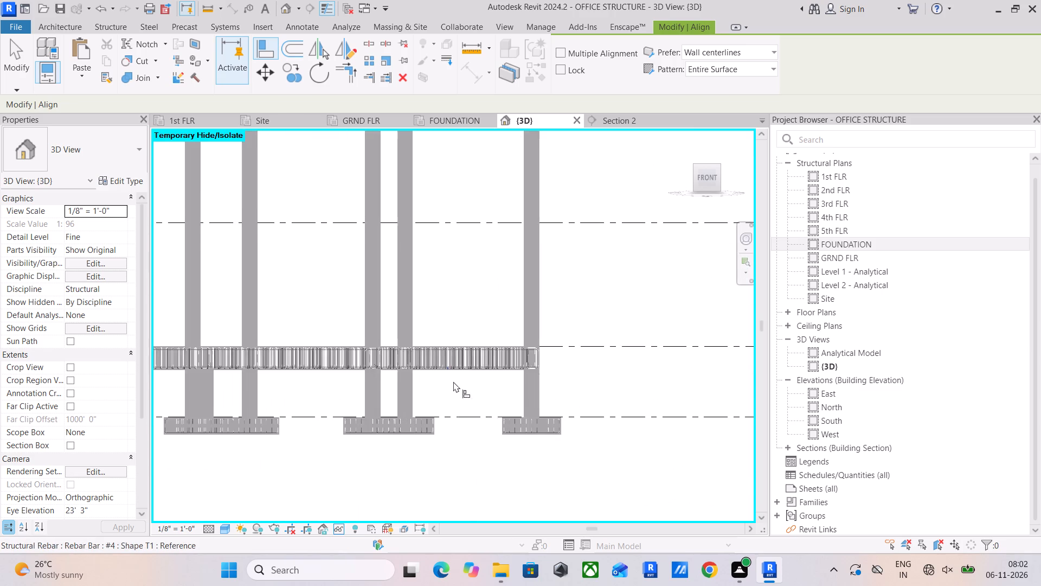
pyautogui.scroll(20, 447, 353)
pyautogui.scroll(3, 417, 340)
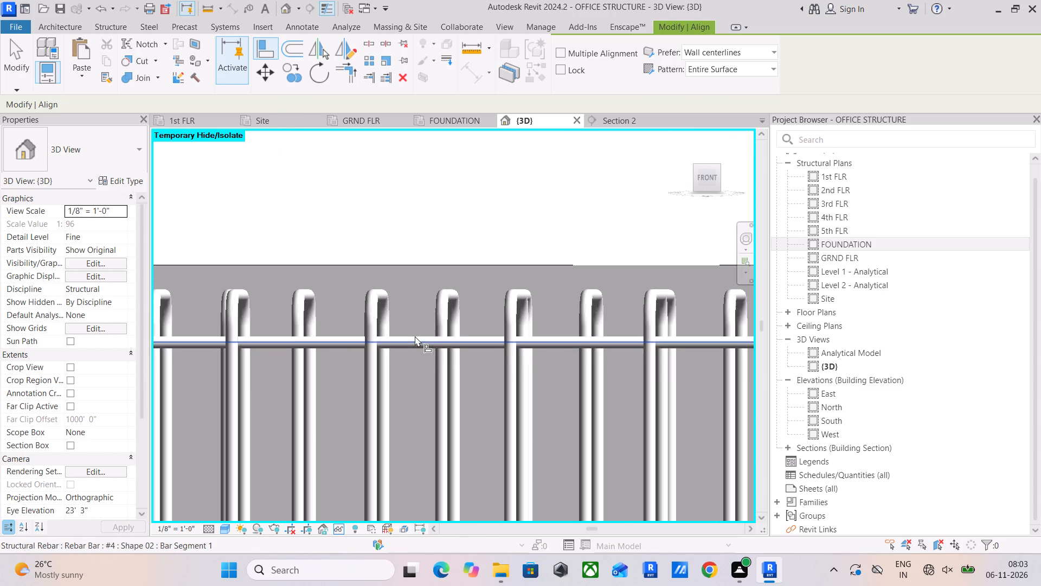
pyautogui.click(415, 342)
pyautogui.scroll(-12, 416, 327)
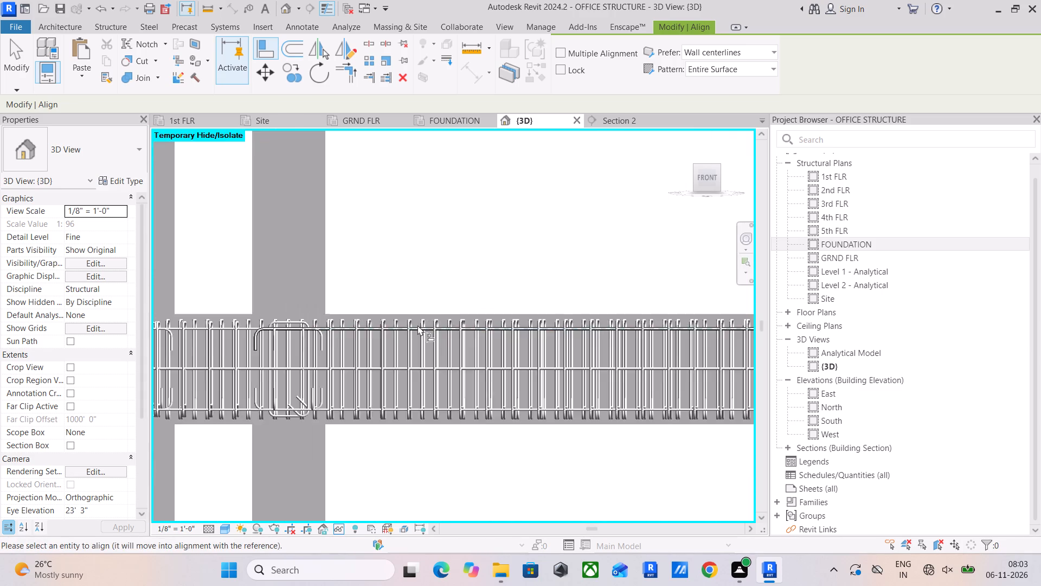
pyautogui.scroll(-12, 417, 325)
pyautogui.scroll(-7, 487, 323)
pyautogui.moveTo(461, 258); pyautogui.dragTo(465, 454, button='middle')
pyautogui.scroll(16, 482, 313)
pyautogui.scroll(2, 422, 328)
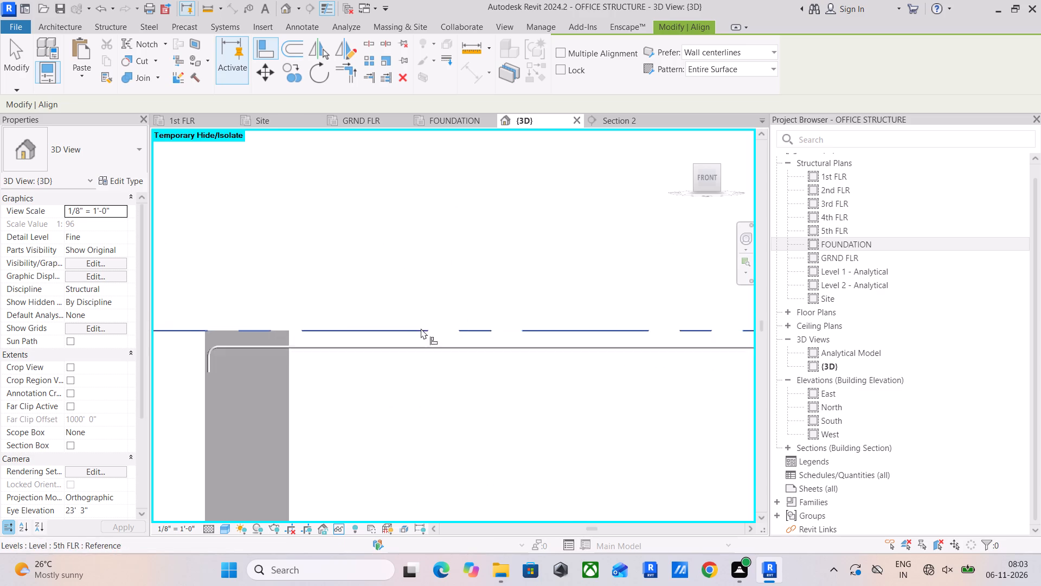
pyautogui.scroll(9, 421, 328)
pyautogui.scroll(4, 365, 356)
pyautogui.click(367, 370)
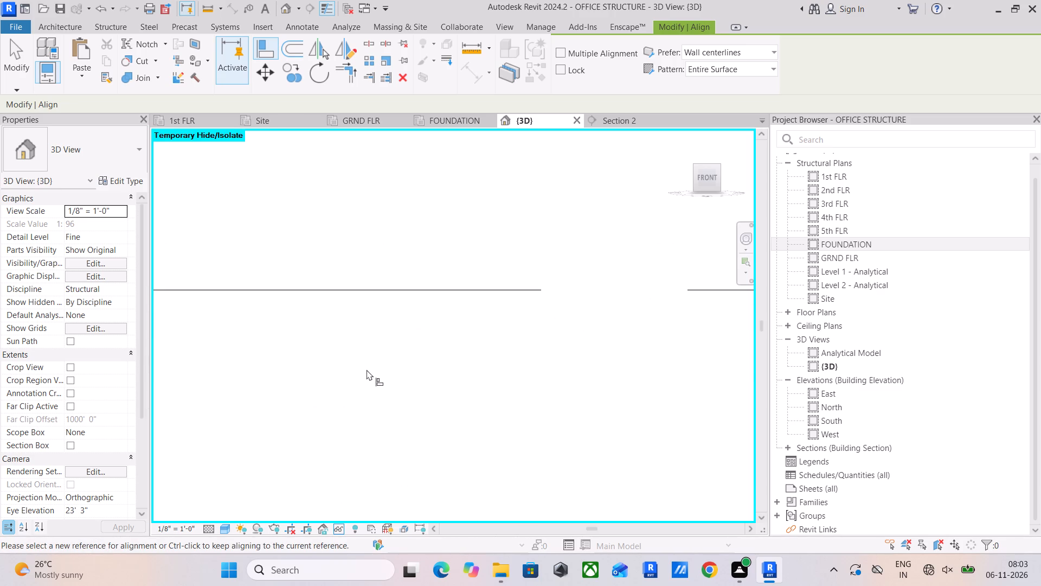
pyautogui.scroll(-6, 367, 370)
pyautogui.scroll(-18, 387, 366)
pyautogui.scroll(-6, 447, 380)
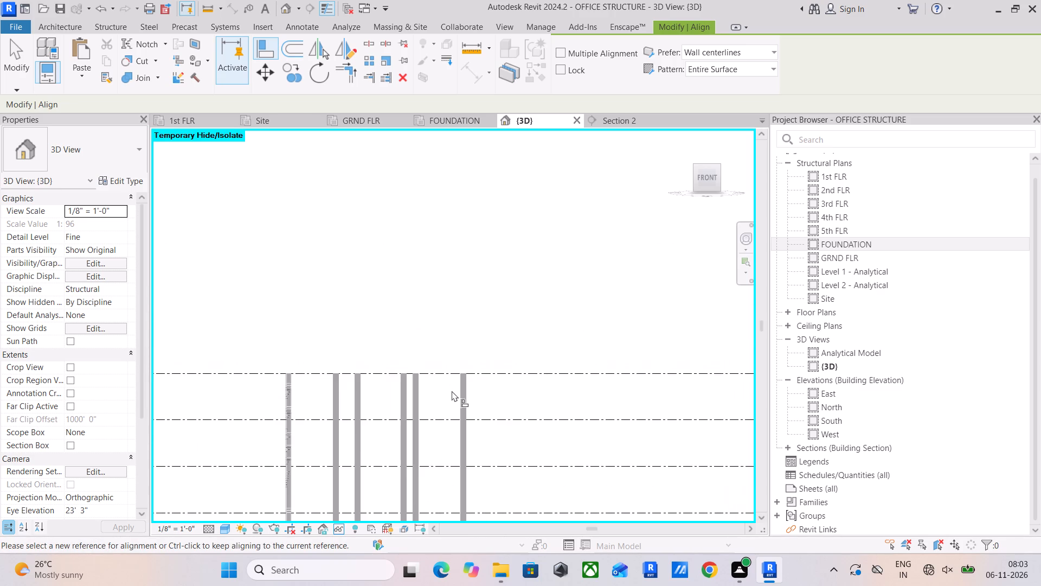
pyautogui.moveTo(452, 391); pyautogui.dragTo(441, 203, button='middle')
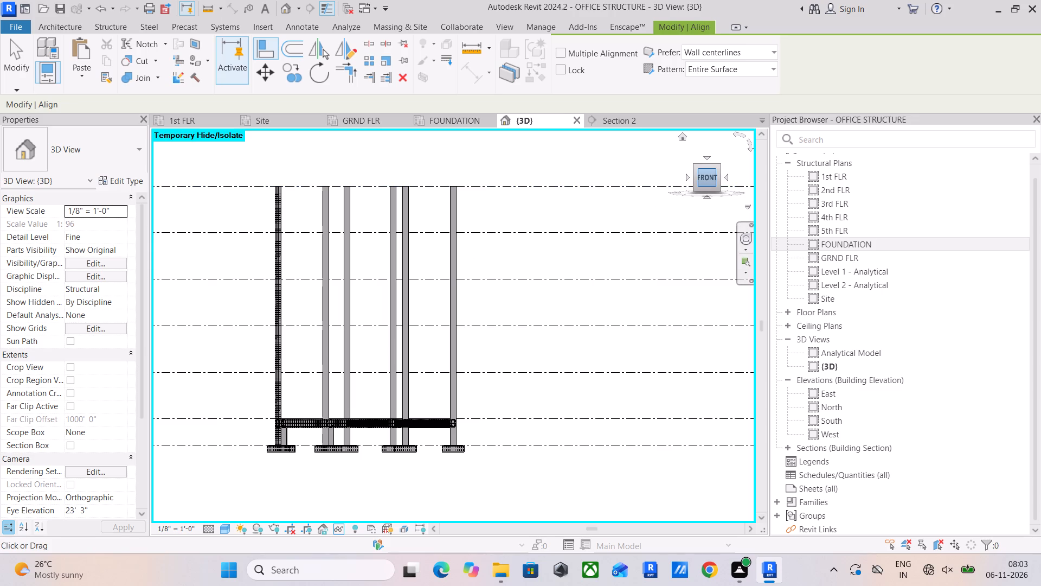
# In an angled 3D view, set the top level of the short 12" x 16" column at the interior beam's short cross-beam junction to 5th FLR.
pyautogui.moveTo(710, 175); pyautogui.dragTo(564, 210)
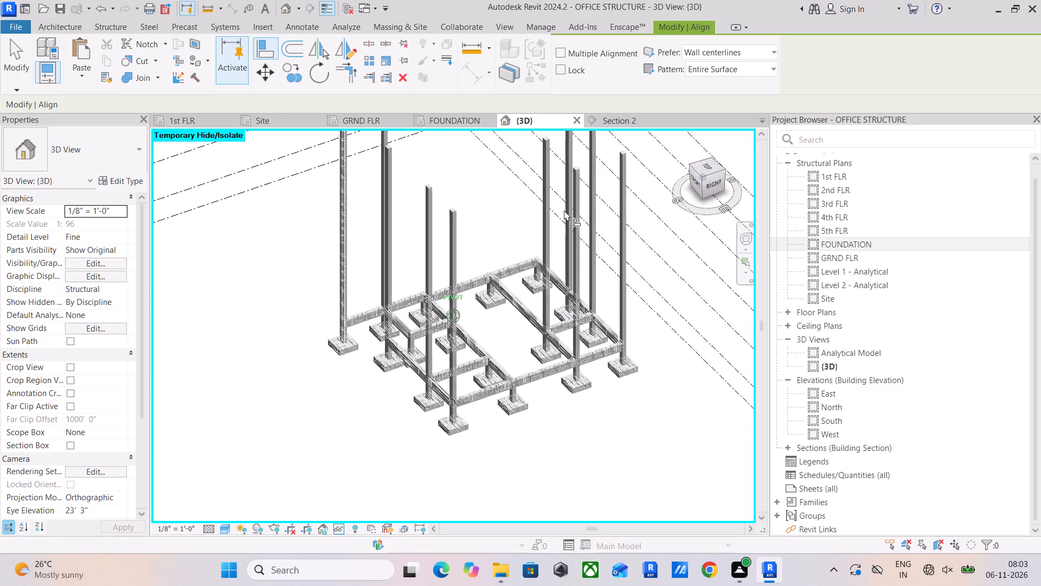
pyautogui.moveTo(564, 210); pyautogui.dragTo(617, 215)
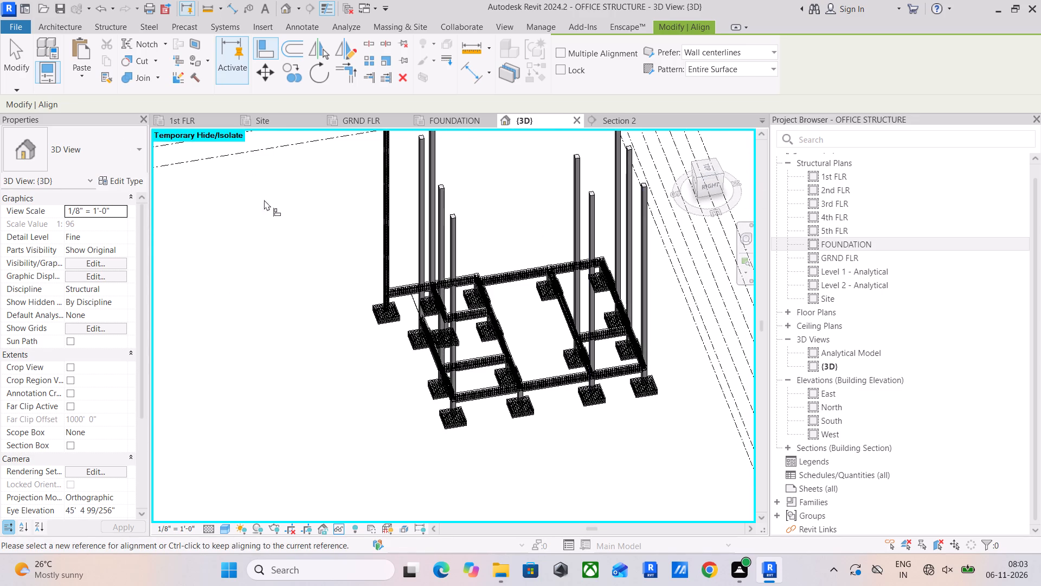
pyautogui.moveTo(18, 52); pyautogui.dragTo(18, 58)
pyautogui.scroll(5, 496, 321)
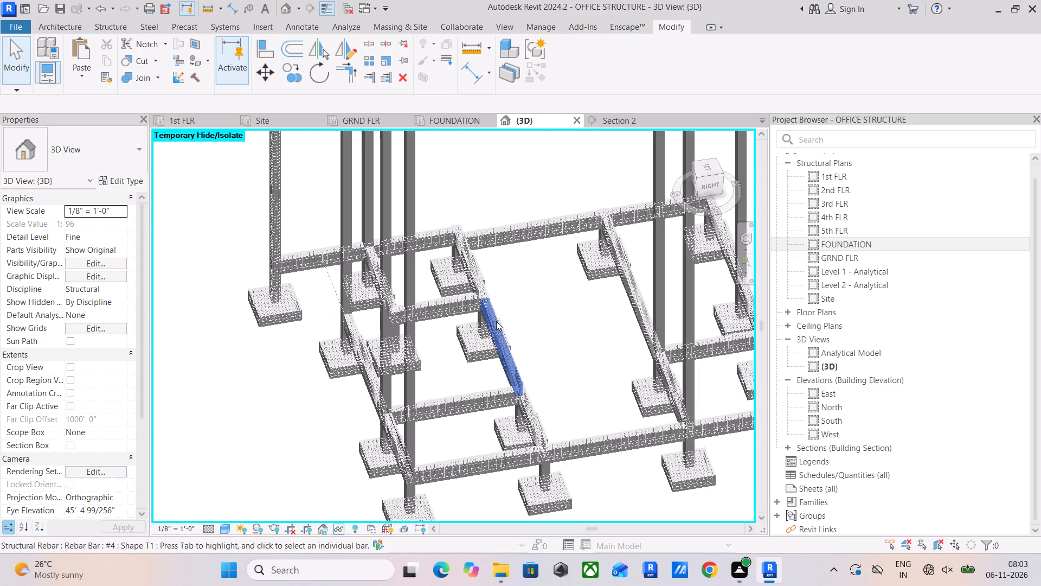
pyautogui.scroll(11, 491, 327)
pyautogui.click(470, 292)
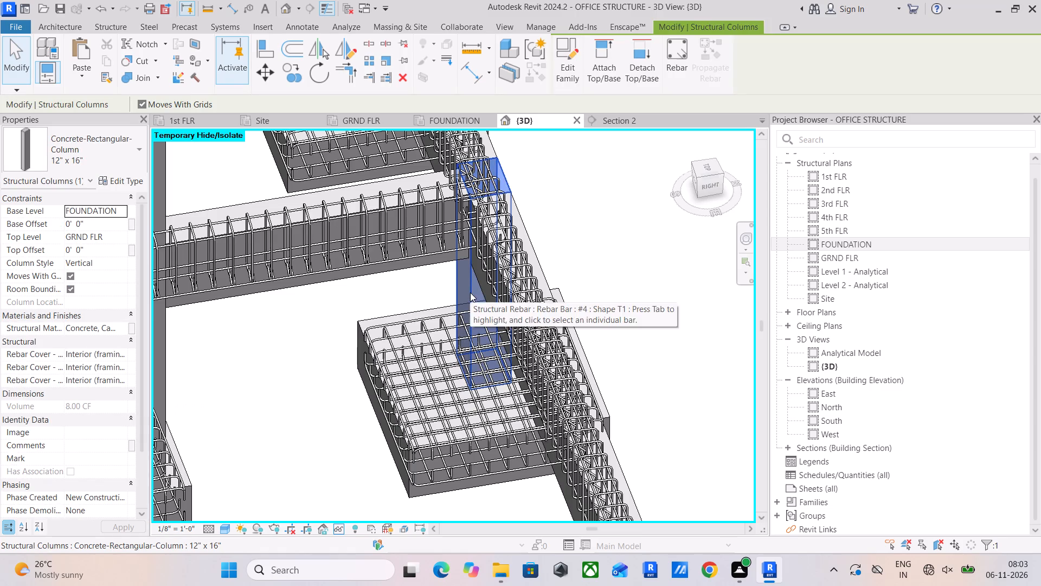
pyautogui.scroll(-5, 470, 292)
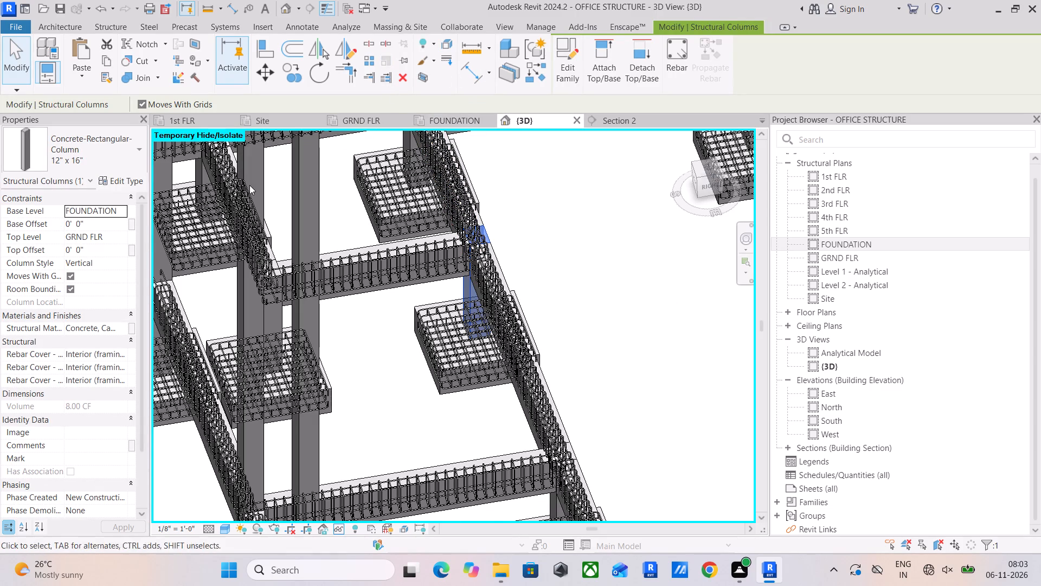
pyautogui.click(123, 237)
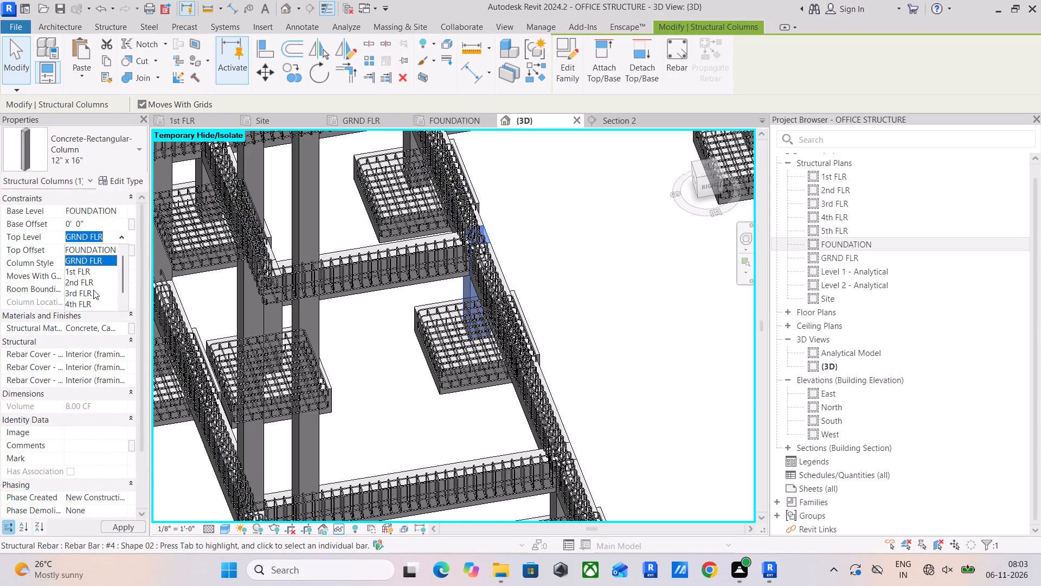
pyautogui.scroll(-5, 92, 295)
pyautogui.click(92, 302)
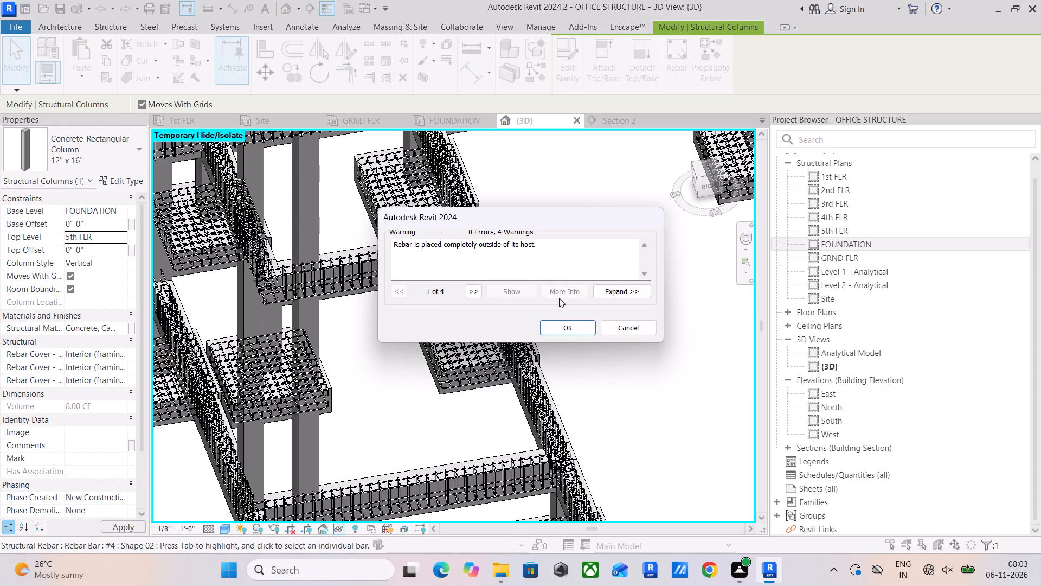
pyautogui.click(575, 333)
pyautogui.scroll(-5, 575, 333)
pyautogui.moveTo(577, 333); pyautogui.dragTo(574, 354, button='middle')
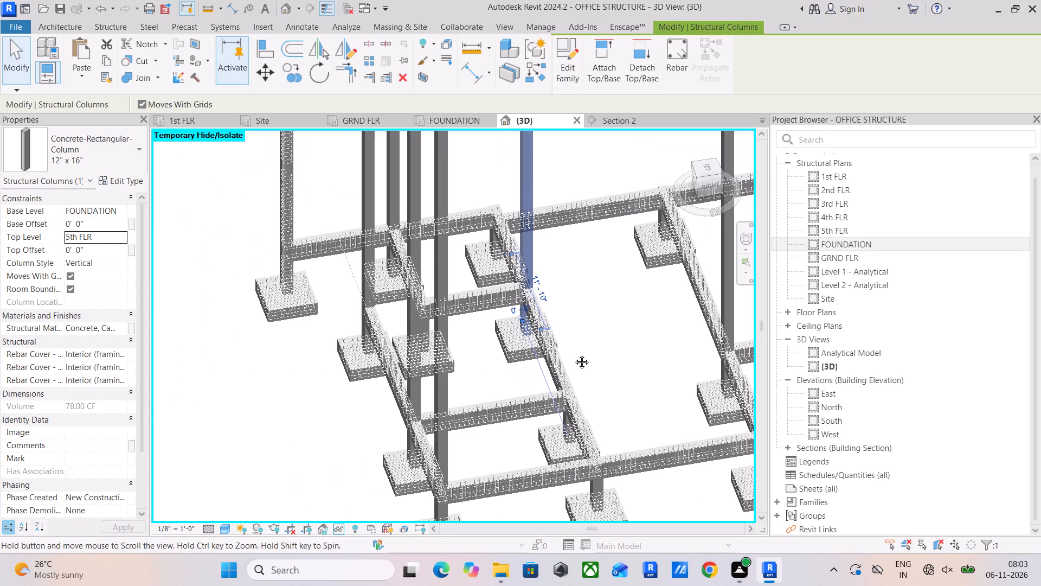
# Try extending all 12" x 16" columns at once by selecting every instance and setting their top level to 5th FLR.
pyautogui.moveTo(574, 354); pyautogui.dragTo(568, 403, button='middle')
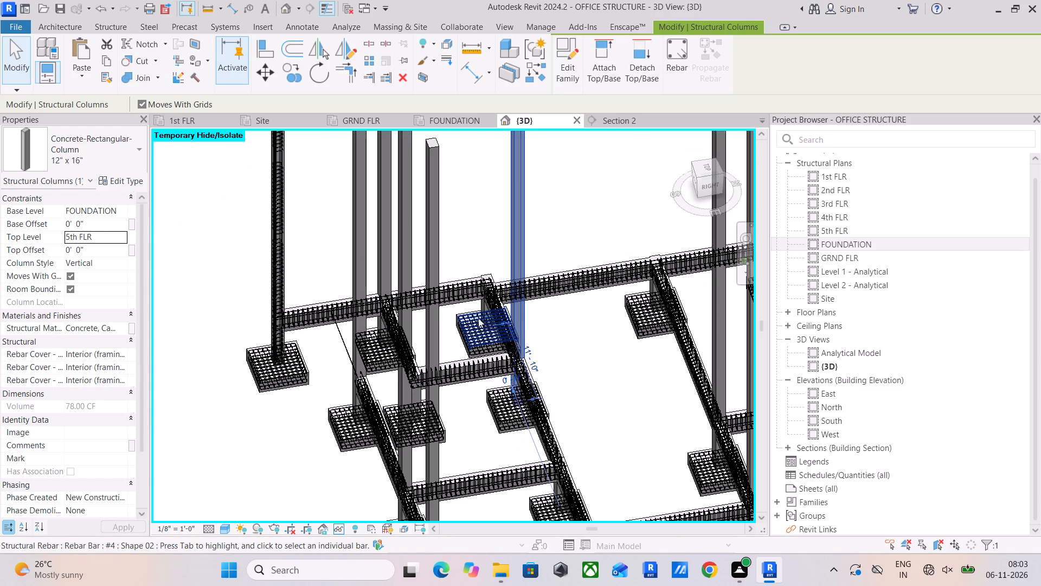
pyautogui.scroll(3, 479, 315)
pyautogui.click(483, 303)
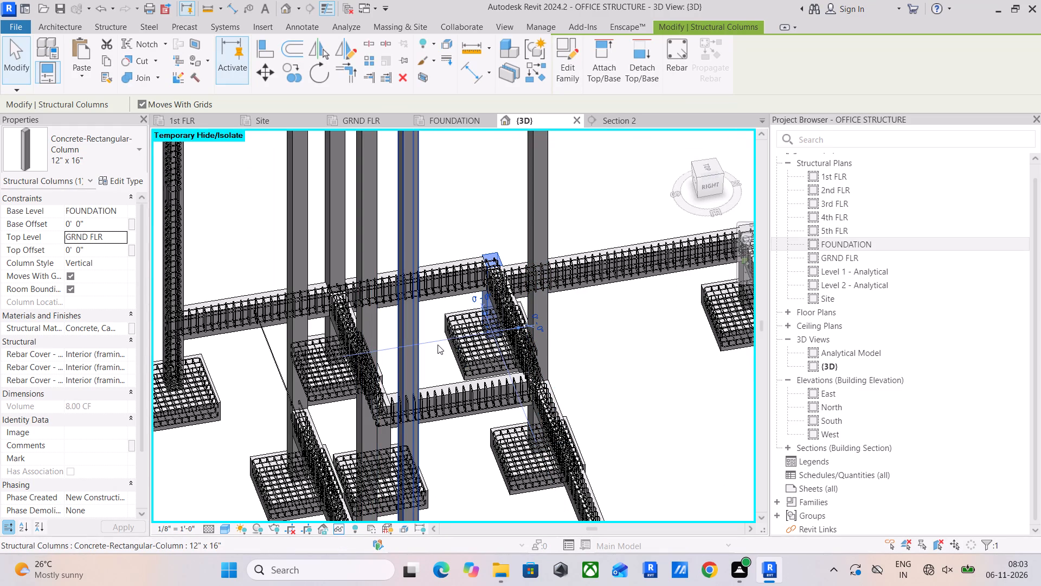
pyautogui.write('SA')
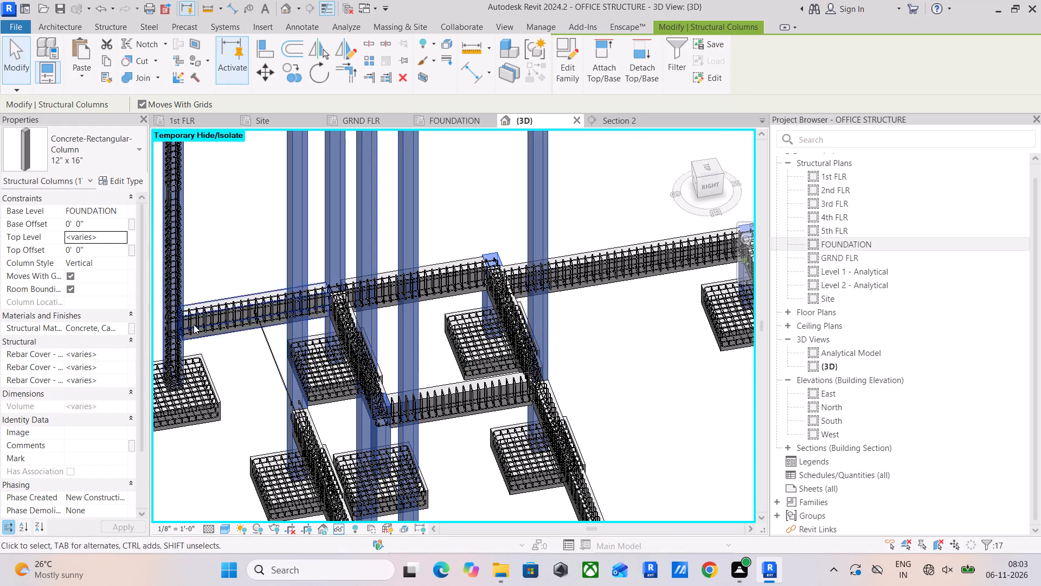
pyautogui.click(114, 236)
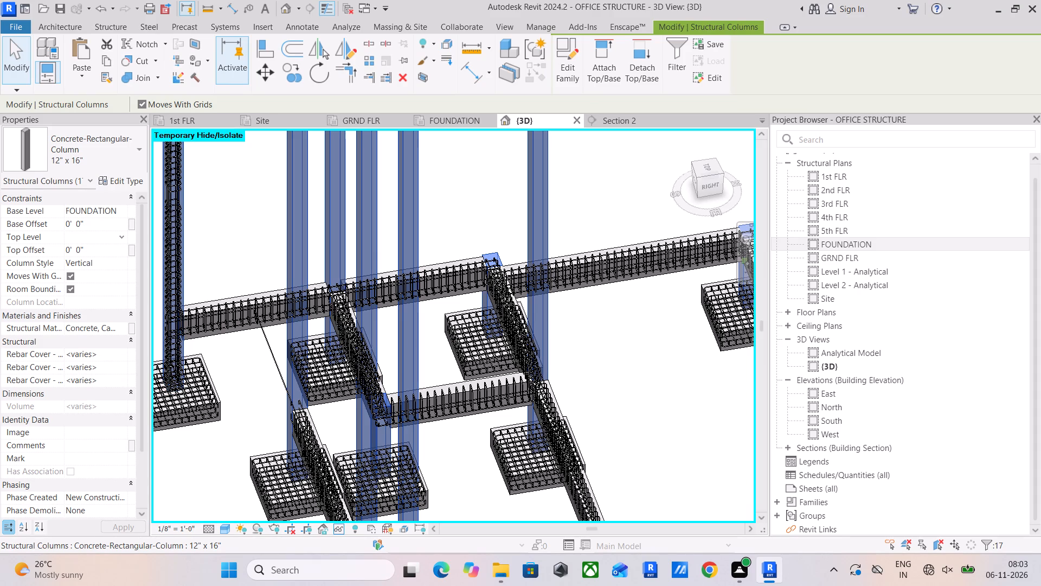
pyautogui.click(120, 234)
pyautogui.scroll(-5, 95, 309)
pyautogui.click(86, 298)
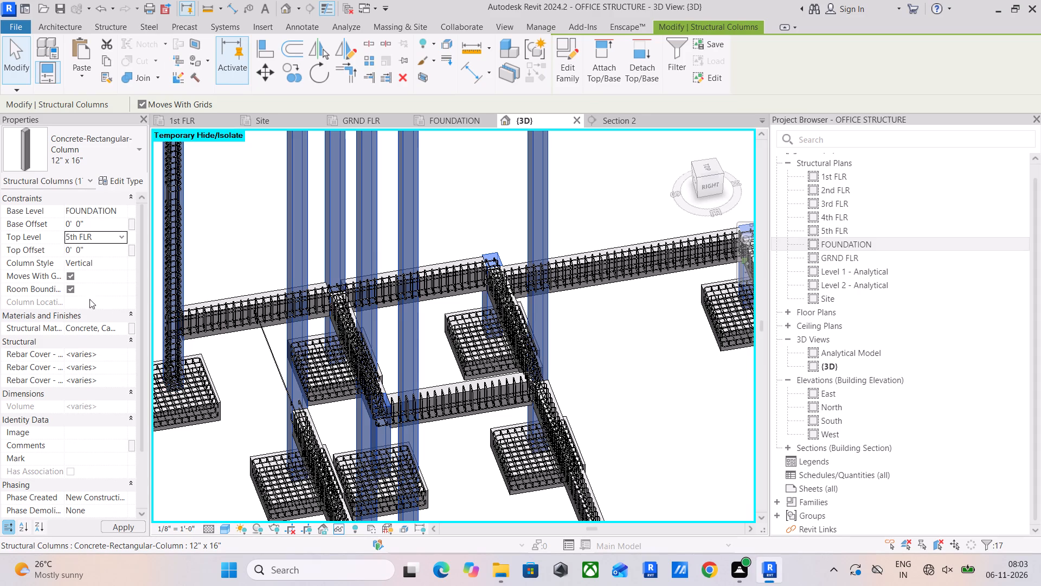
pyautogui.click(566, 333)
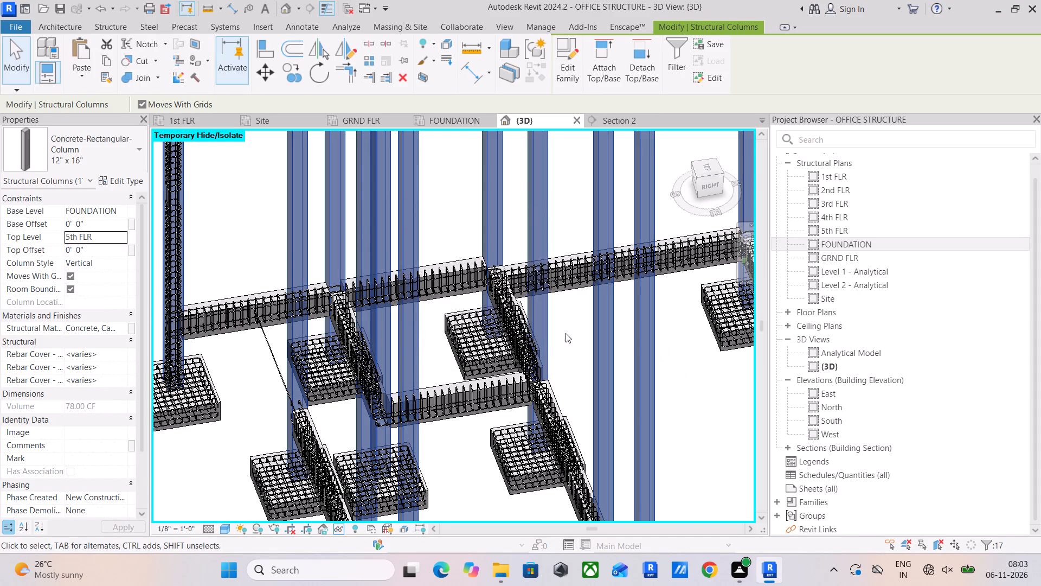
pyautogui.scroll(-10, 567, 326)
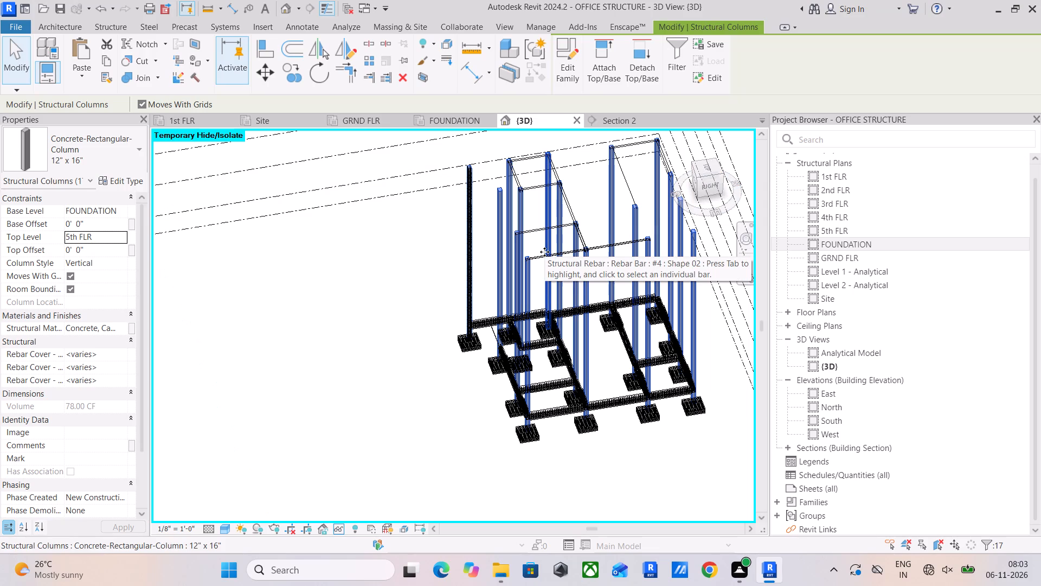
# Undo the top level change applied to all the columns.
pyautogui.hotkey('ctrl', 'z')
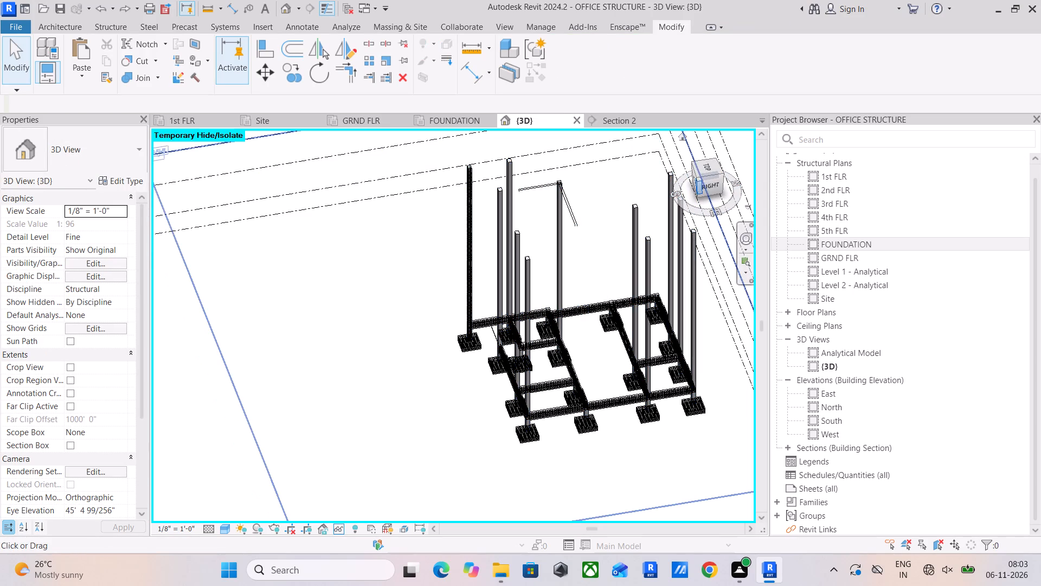
# In the right-side view, align the first displaced horizontal rebar at the 5th FLR column tops to the GRND FLR beam's top longitudinal bar.
pyautogui.click(558, 233)
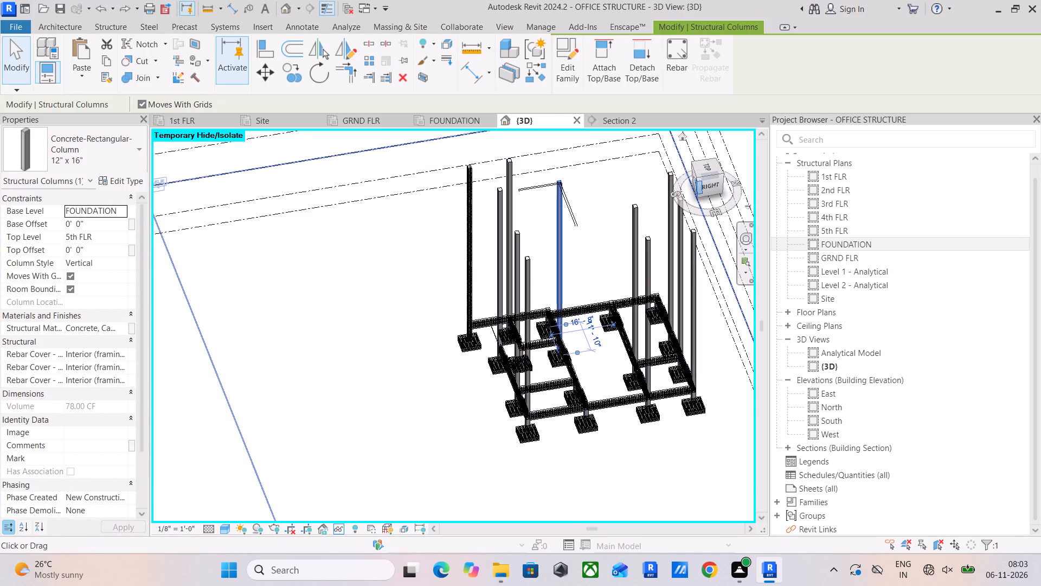
pyautogui.click(705, 186)
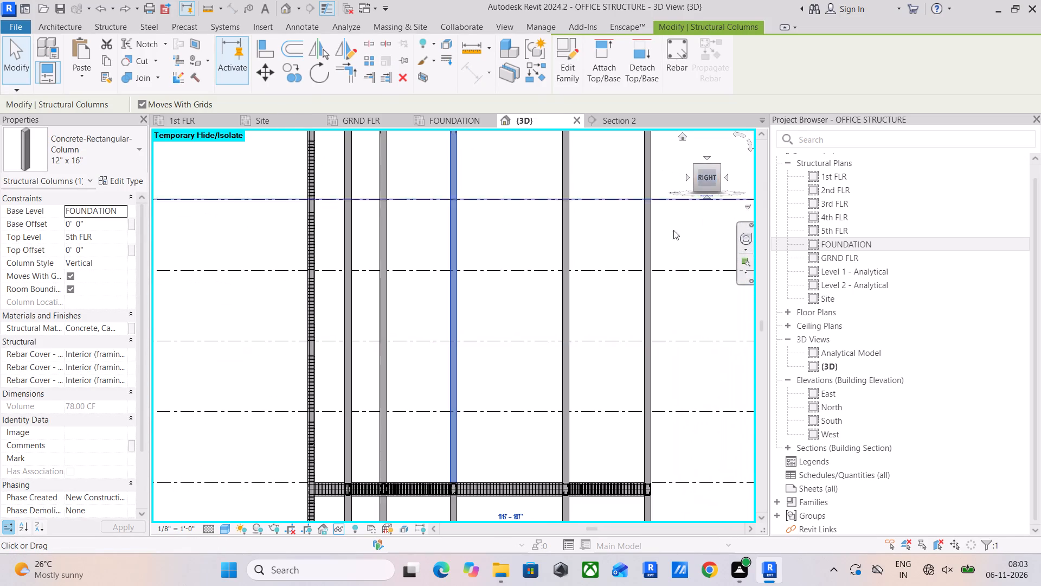
pyautogui.scroll(6, 383, 493)
pyautogui.moveTo(426, 487); pyautogui.dragTo(410, 385, button='middle')
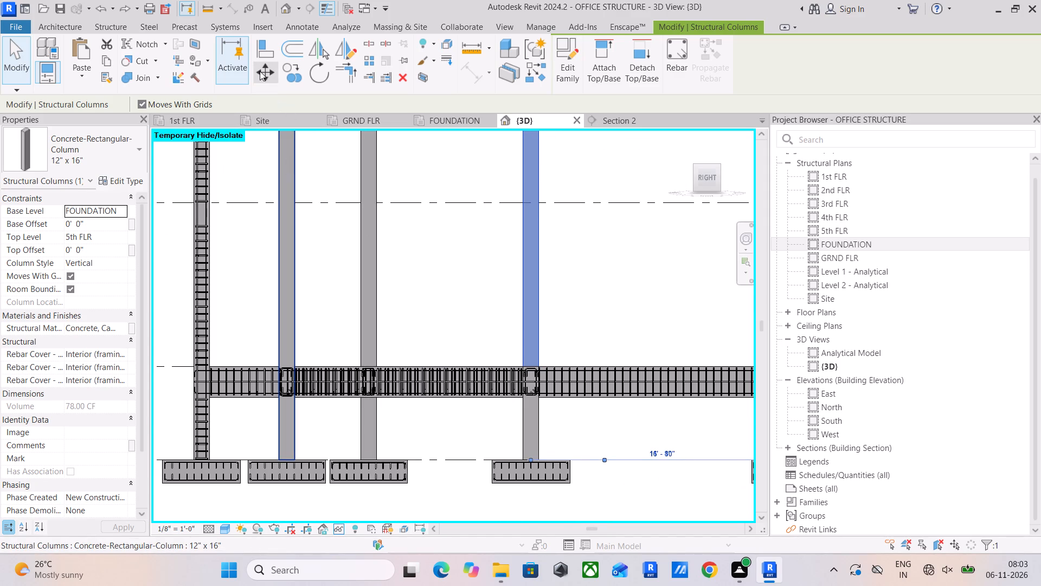
pyautogui.click(265, 50)
pyautogui.scroll(16, 489, 359)
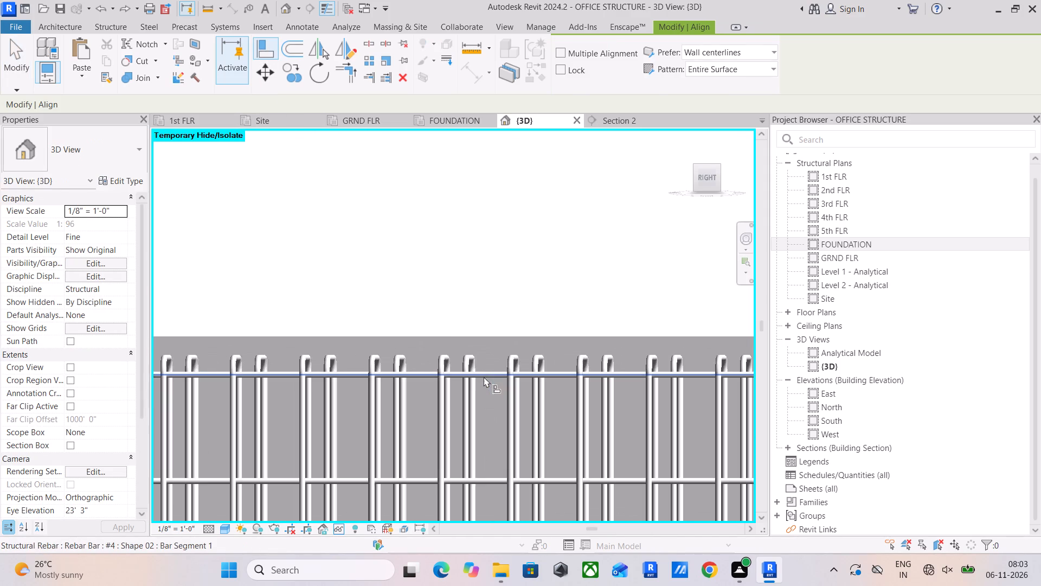
pyautogui.click(486, 371)
pyautogui.scroll(-17, 532, 247)
pyautogui.scroll(-6, 550, 270)
pyautogui.moveTo(565, 310); pyautogui.dragTo(590, 469, button='middle')
pyautogui.scroll(-5, 600, 340)
pyautogui.moveTo(603, 337); pyautogui.dragTo(589, 397, button='middle')
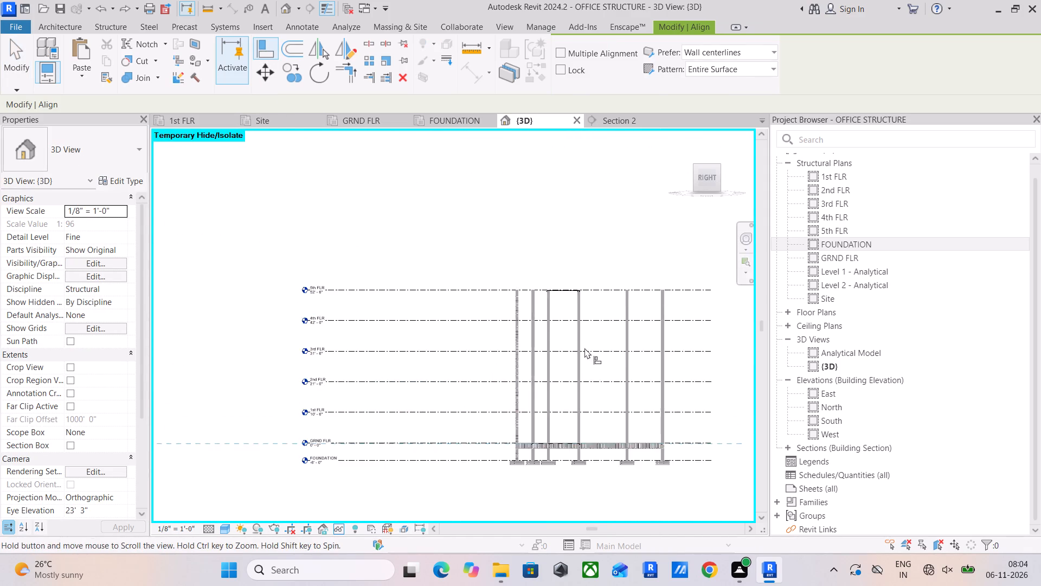
pyautogui.scroll(20, 559, 287)
pyautogui.scroll(10, 559, 287)
pyautogui.click(558, 289)
# Align the remaining displaced horizontal rebar seen from the right side at 5th FLR to the GRND FLR beam's top longitudinal bar.
pyautogui.scroll(-10, 577, 454)
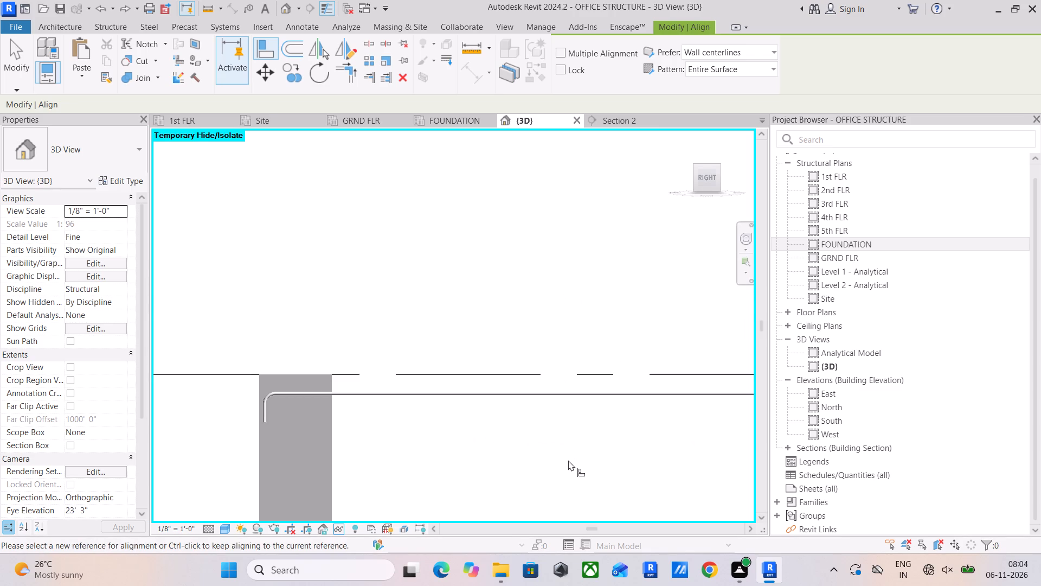
pyautogui.scroll(-3, 568, 460)
pyautogui.moveTo(567, 461); pyautogui.dragTo(549, 260, button='middle')
pyautogui.scroll(-18, 552, 347)
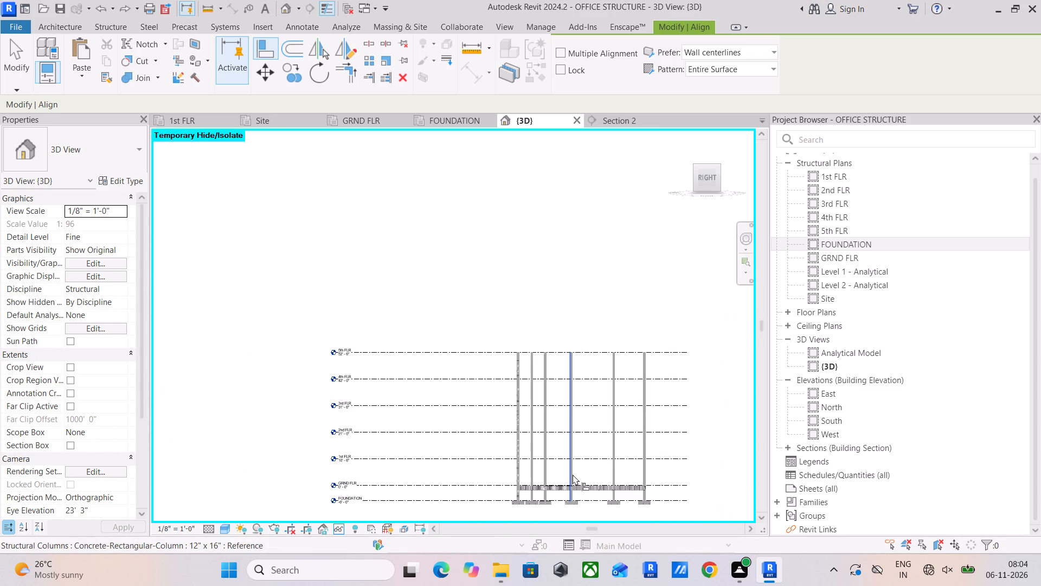
pyautogui.scroll(20, 559, 486)
pyautogui.scroll(4, 559, 486)
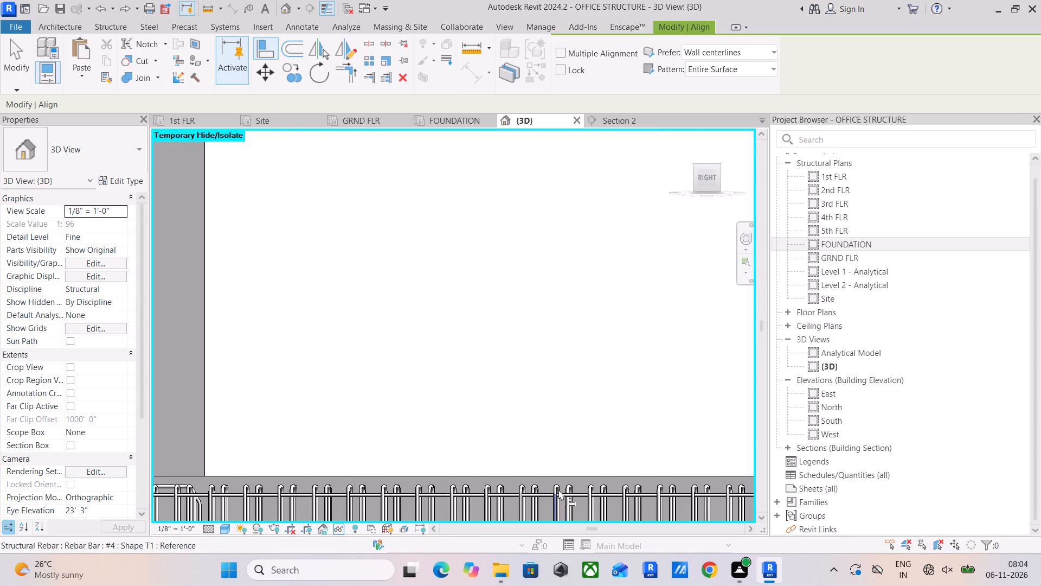
pyautogui.click(541, 493)
pyautogui.scroll(-8, 551, 279)
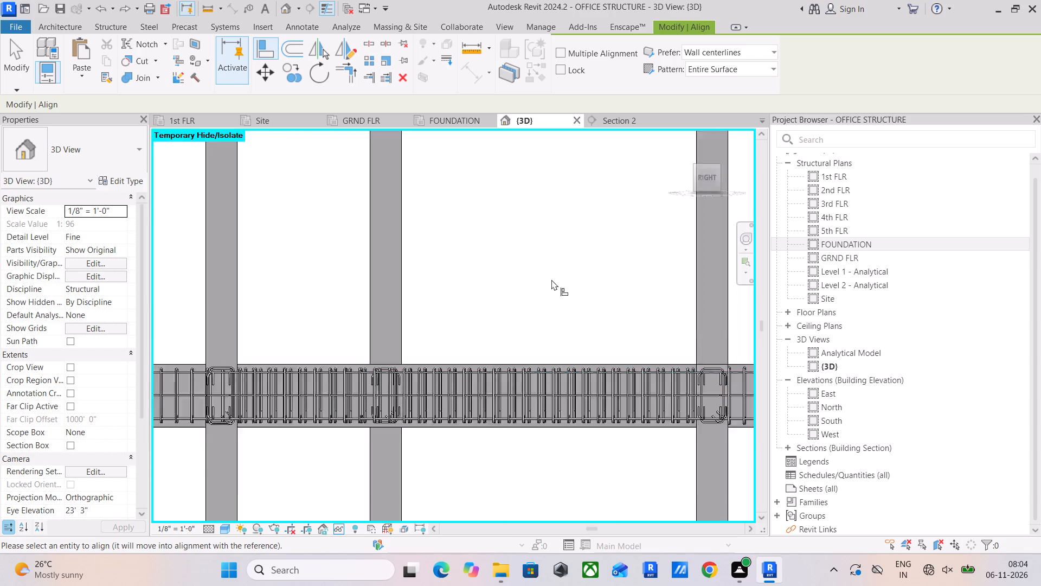
pyautogui.scroll(-15, 551, 279)
pyautogui.moveTo(552, 193); pyautogui.dragTo(562, 286, button='middle')
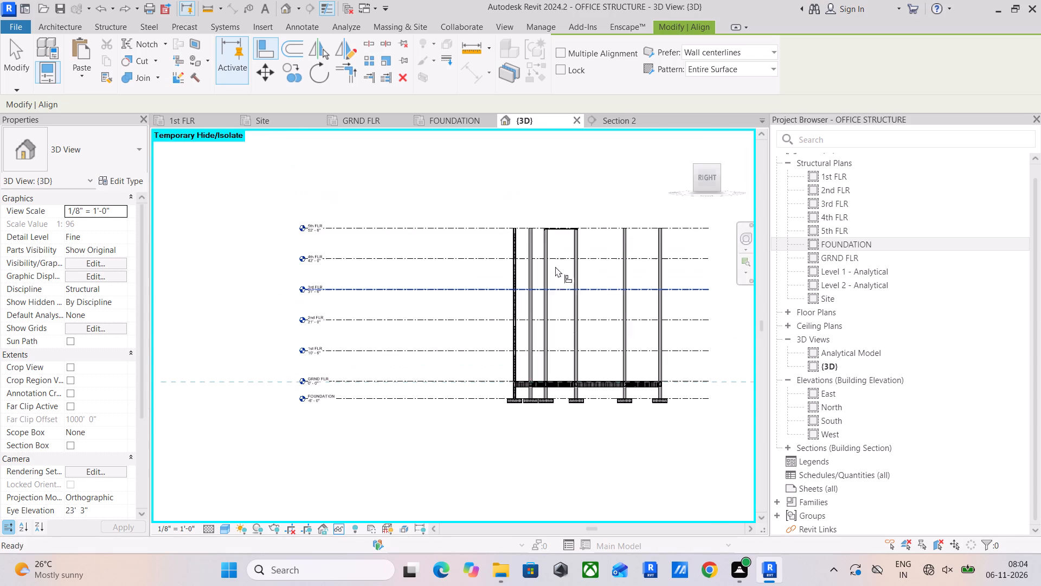
pyautogui.scroll(4, 546, 236)
pyautogui.scroll(5, 574, 198)
pyautogui.scroll(10, 571, 243)
pyautogui.click(570, 264)
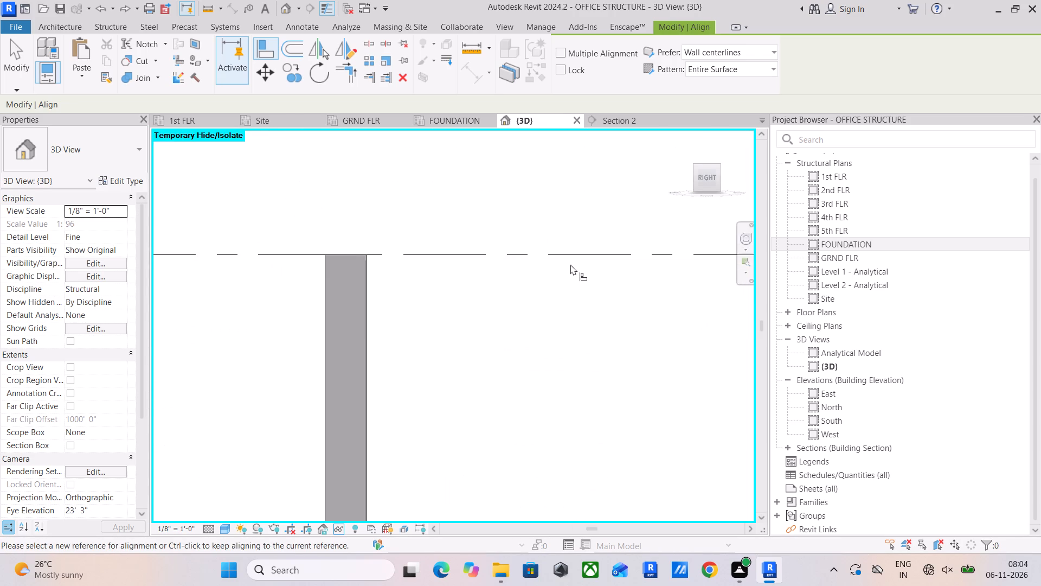
# In the back view, align the first displaced horizontal rebar at 5th FLR to the top longitudinal bar of the GRND FLR beam.
pyautogui.scroll(-17, 570, 264)
pyautogui.moveTo(596, 312); pyautogui.dragTo(518, 154, button='middle')
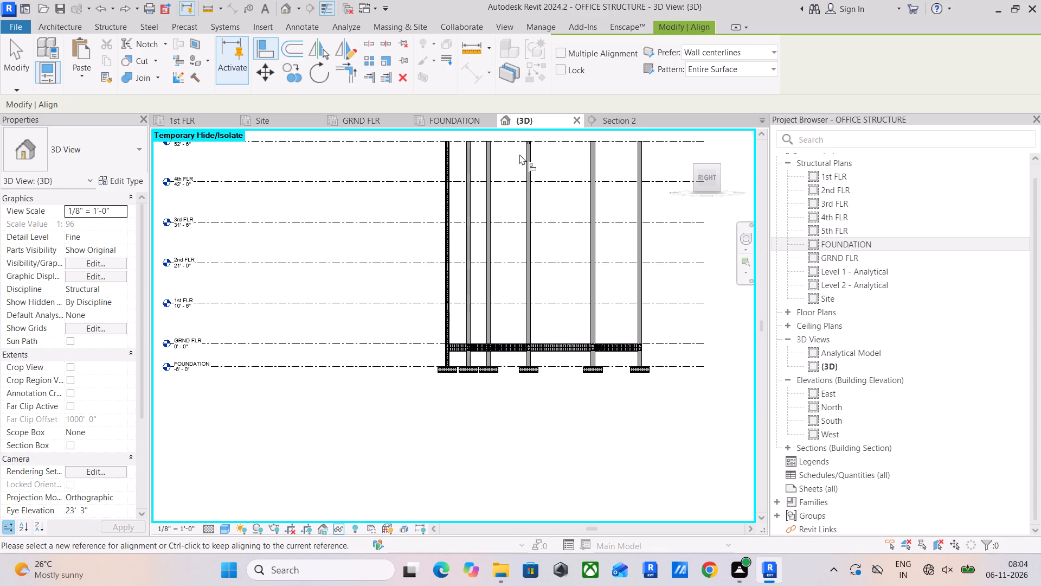
pyautogui.scroll(-3, 559, 201)
pyautogui.moveTo(567, 209); pyautogui.dragTo(516, 287, button='middle')
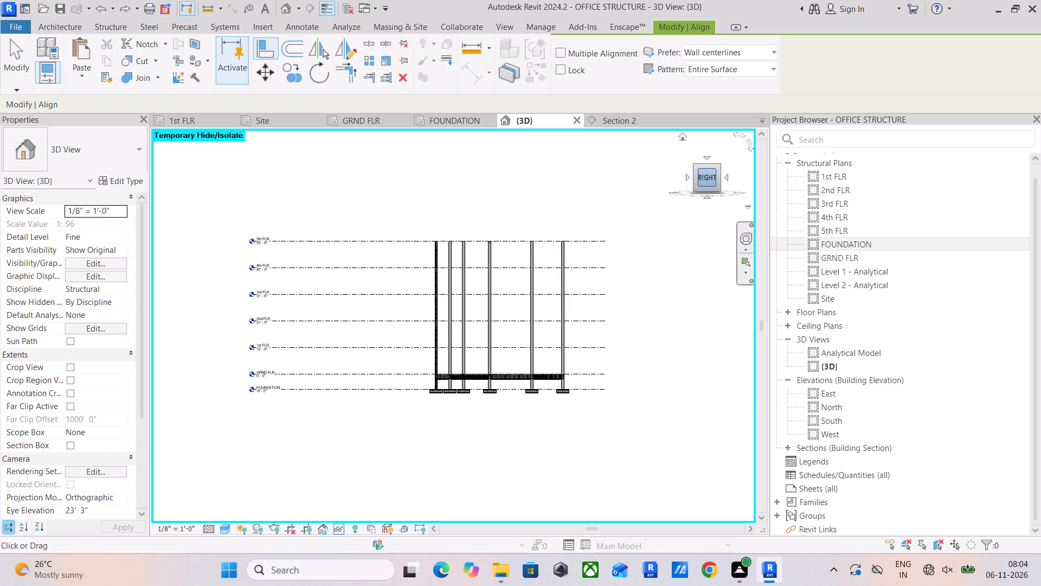
pyautogui.moveTo(714, 177); pyautogui.dragTo(613, 175)
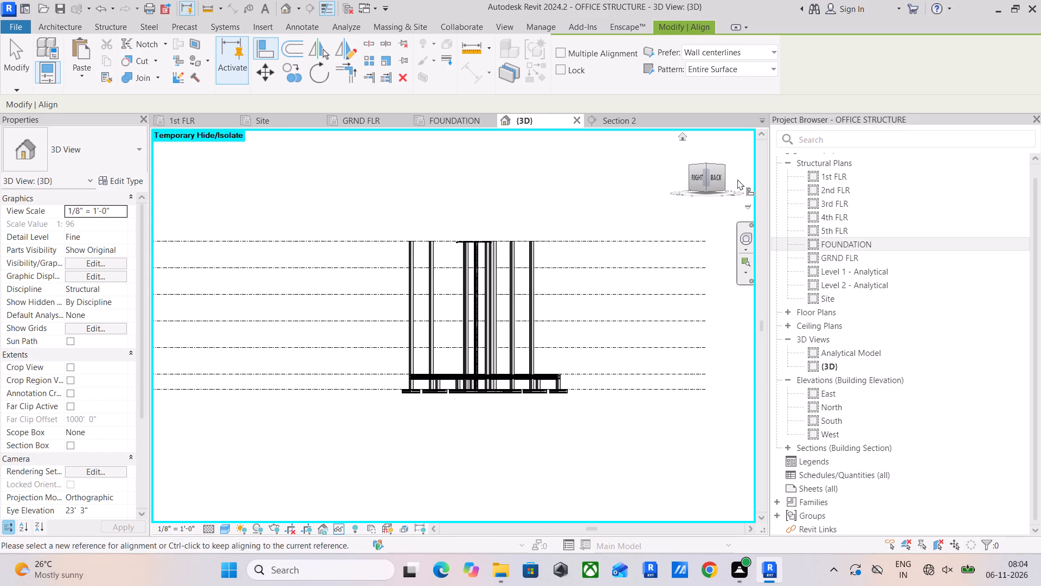
pyautogui.click(715, 179)
pyautogui.scroll(6, 448, 269)
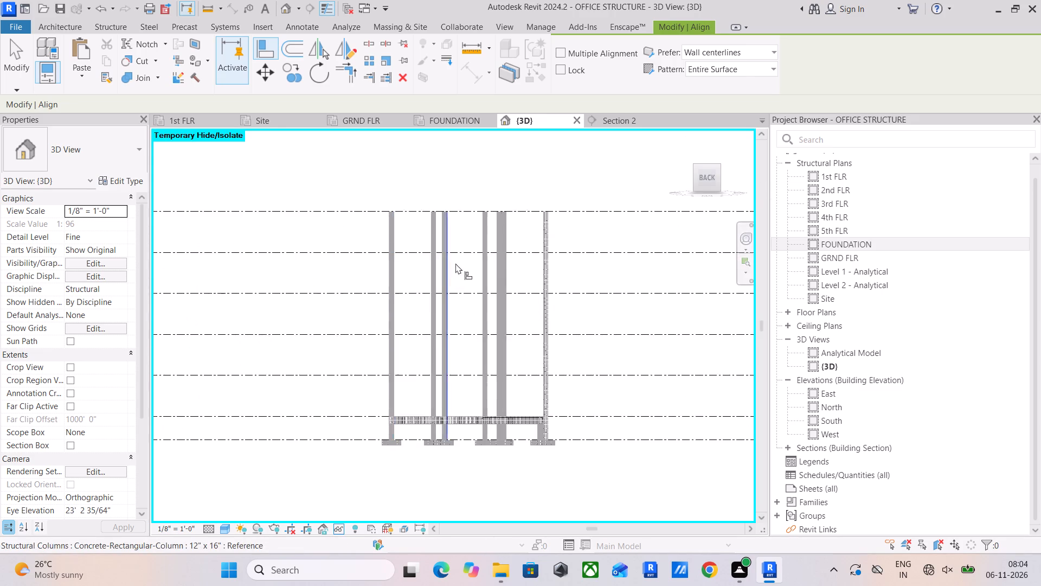
pyautogui.scroll(11, 457, 197)
pyautogui.scroll(-5, 531, 284)
pyautogui.scroll(-5, 425, 293)
pyautogui.moveTo(449, 299); pyautogui.dragTo(494, 139, button='middle')
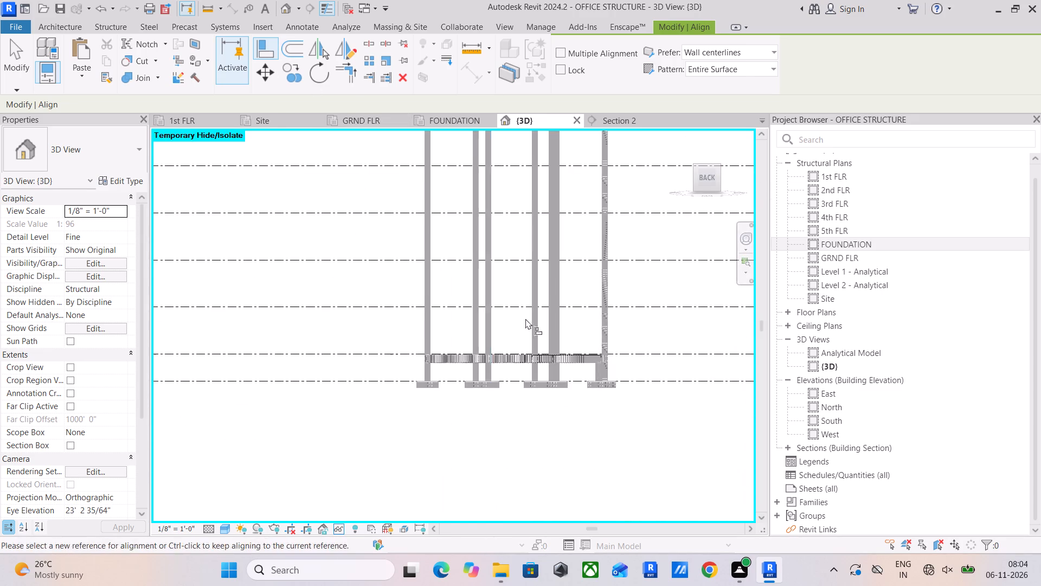
pyautogui.scroll(5, 540, 393)
pyautogui.scroll(18, 461, 315)
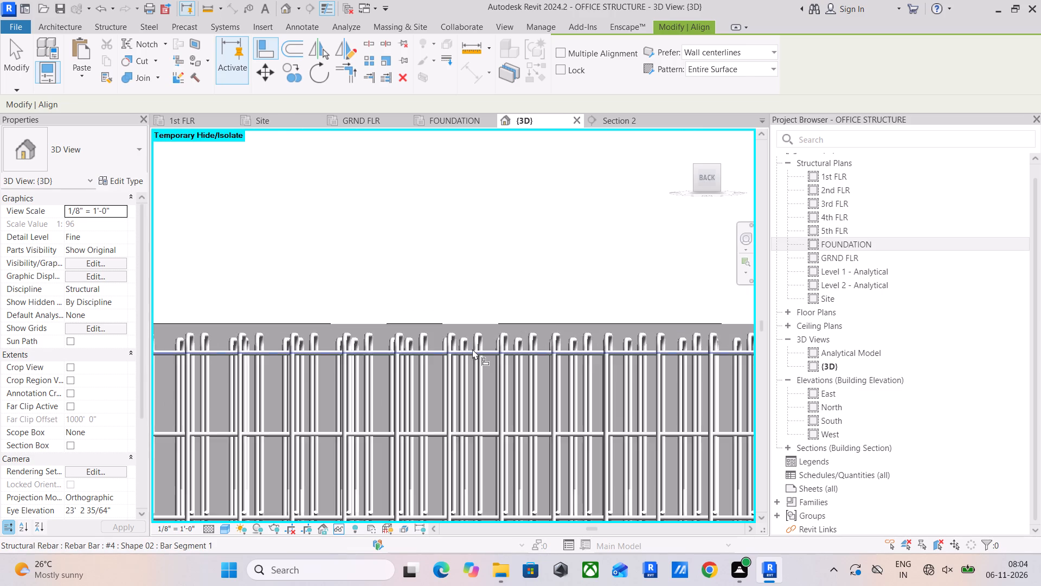
pyautogui.scroll(5, 472, 349)
pyautogui.click(474, 354)
pyautogui.scroll(-6, 551, 286)
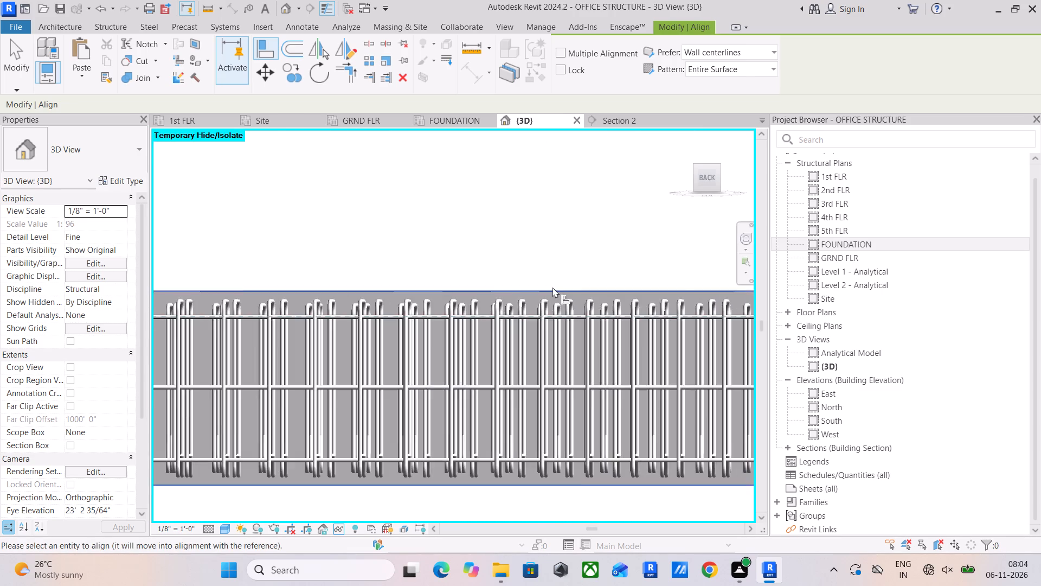
pyautogui.scroll(-13, 552, 287)
pyautogui.scroll(-12, 564, 298)
pyautogui.moveTo(578, 271); pyautogui.dragTo(569, 454, button='middle')
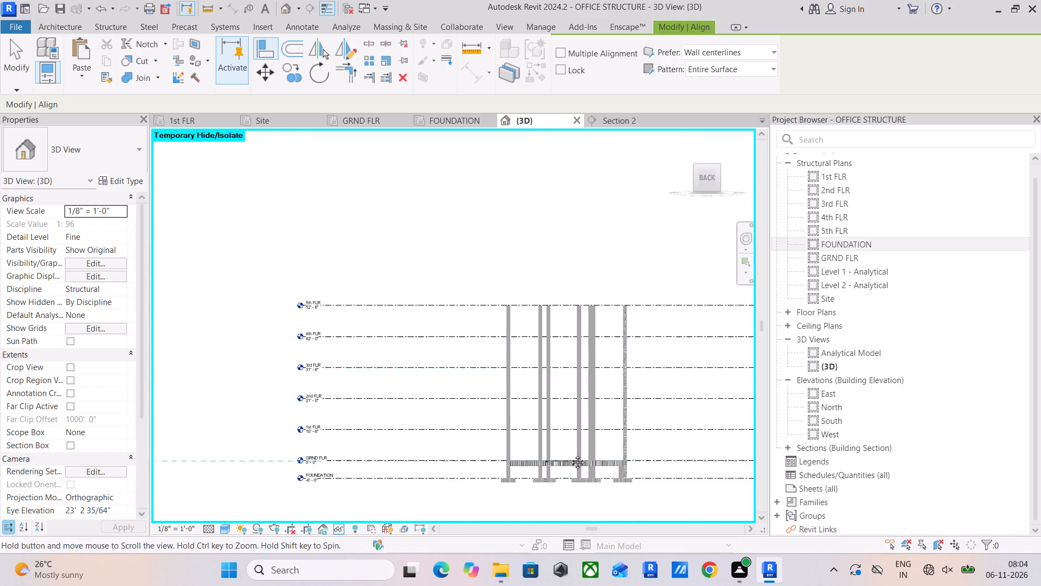
pyautogui.moveTo(569, 454); pyautogui.dragTo(570, 456, button='middle')
pyautogui.scroll(5, 552, 278)
pyautogui.scroll(11, 566, 386)
pyautogui.scroll(6, 555, 314)
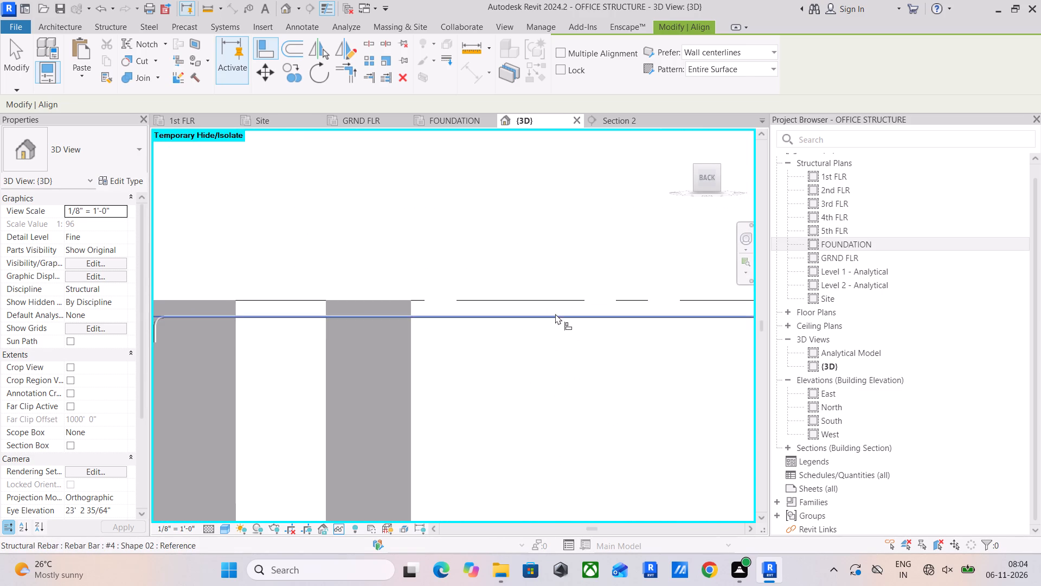
pyautogui.scroll(10, 555, 315)
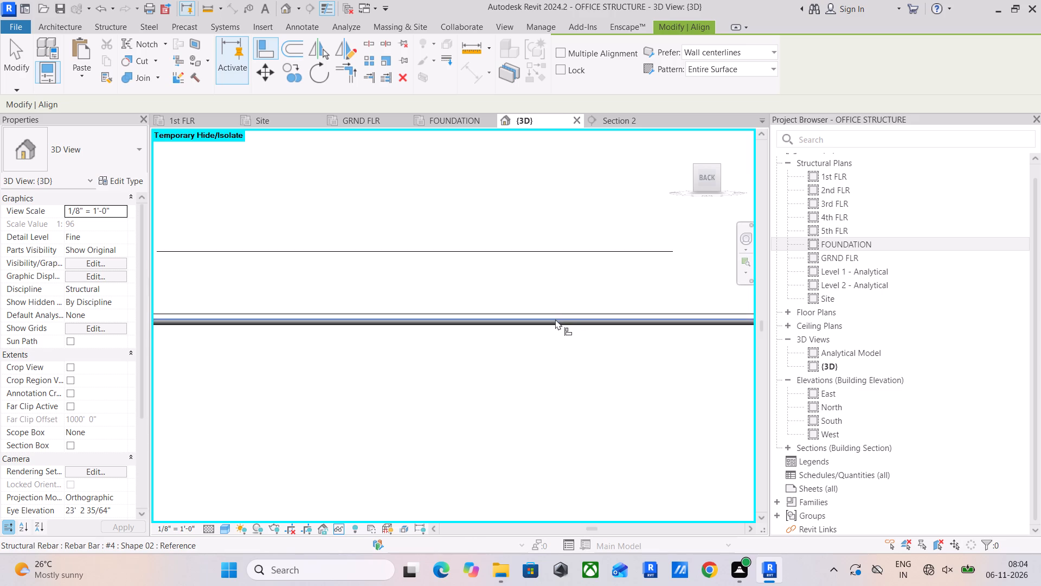
pyautogui.click(555, 319)
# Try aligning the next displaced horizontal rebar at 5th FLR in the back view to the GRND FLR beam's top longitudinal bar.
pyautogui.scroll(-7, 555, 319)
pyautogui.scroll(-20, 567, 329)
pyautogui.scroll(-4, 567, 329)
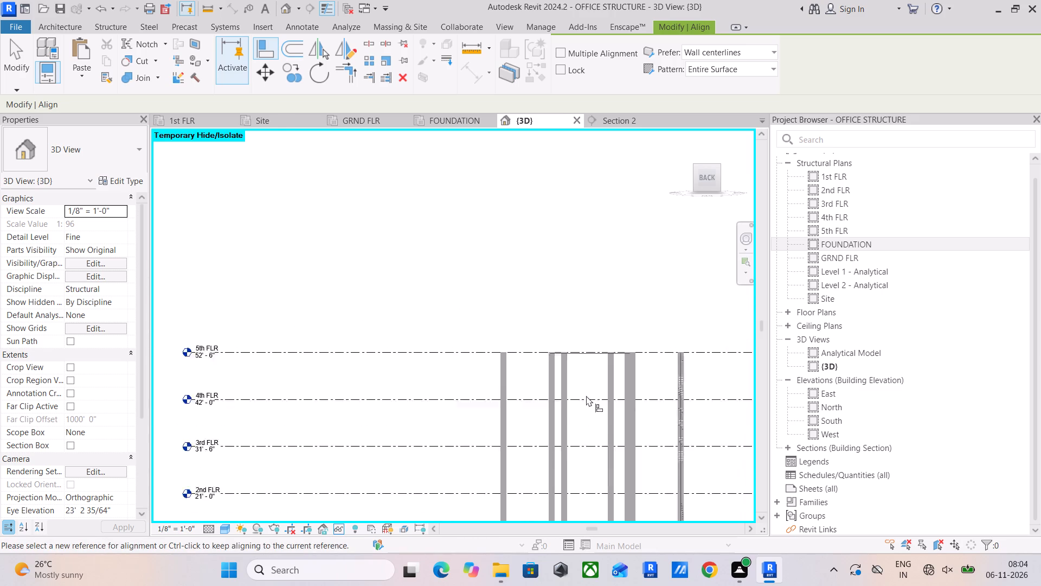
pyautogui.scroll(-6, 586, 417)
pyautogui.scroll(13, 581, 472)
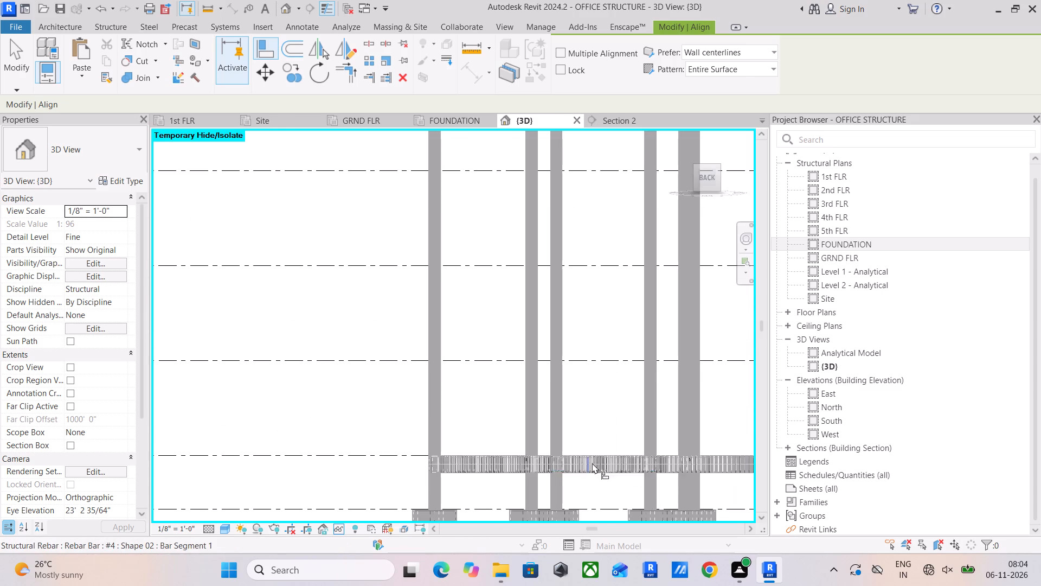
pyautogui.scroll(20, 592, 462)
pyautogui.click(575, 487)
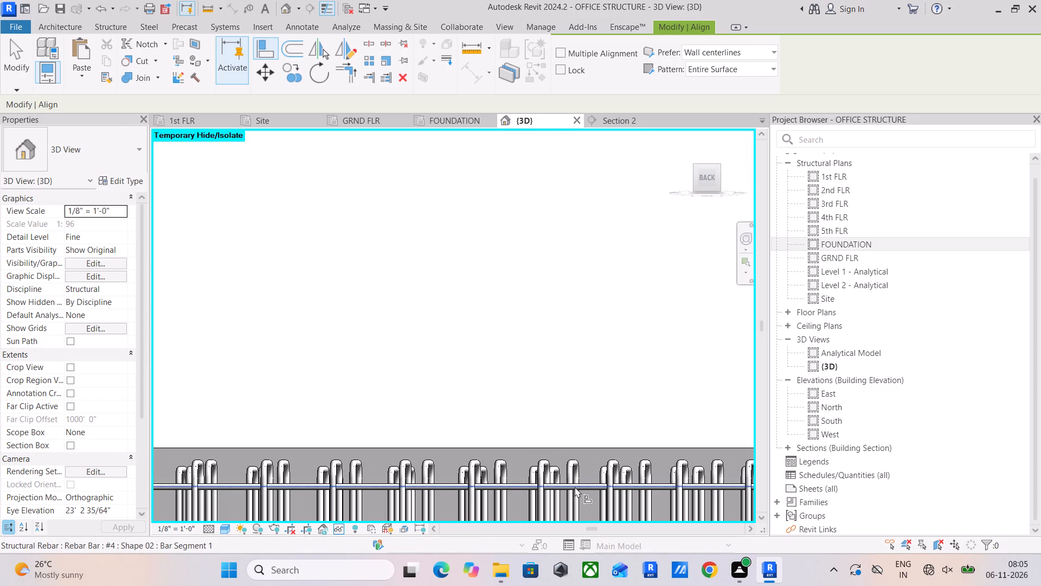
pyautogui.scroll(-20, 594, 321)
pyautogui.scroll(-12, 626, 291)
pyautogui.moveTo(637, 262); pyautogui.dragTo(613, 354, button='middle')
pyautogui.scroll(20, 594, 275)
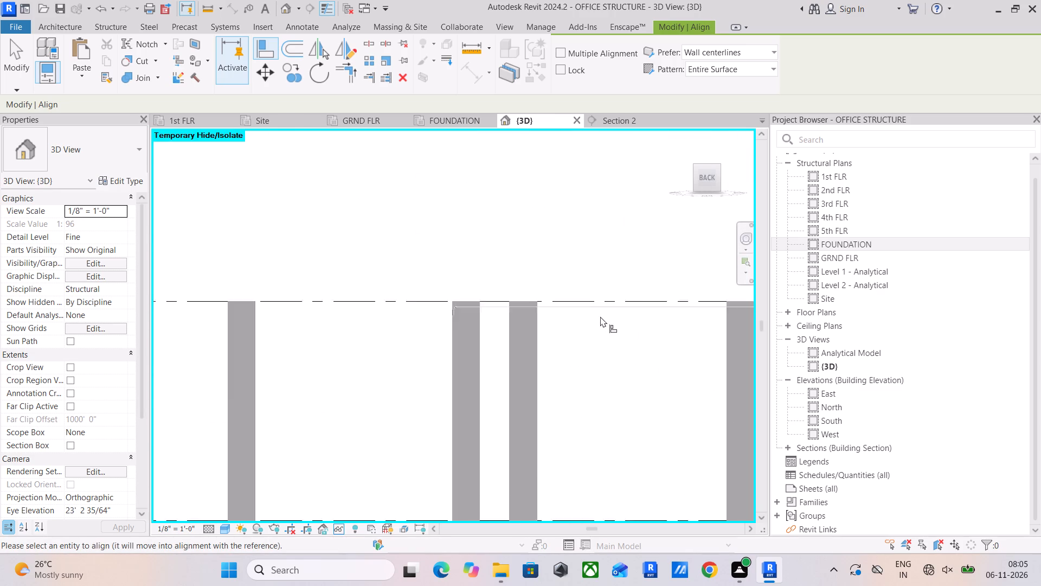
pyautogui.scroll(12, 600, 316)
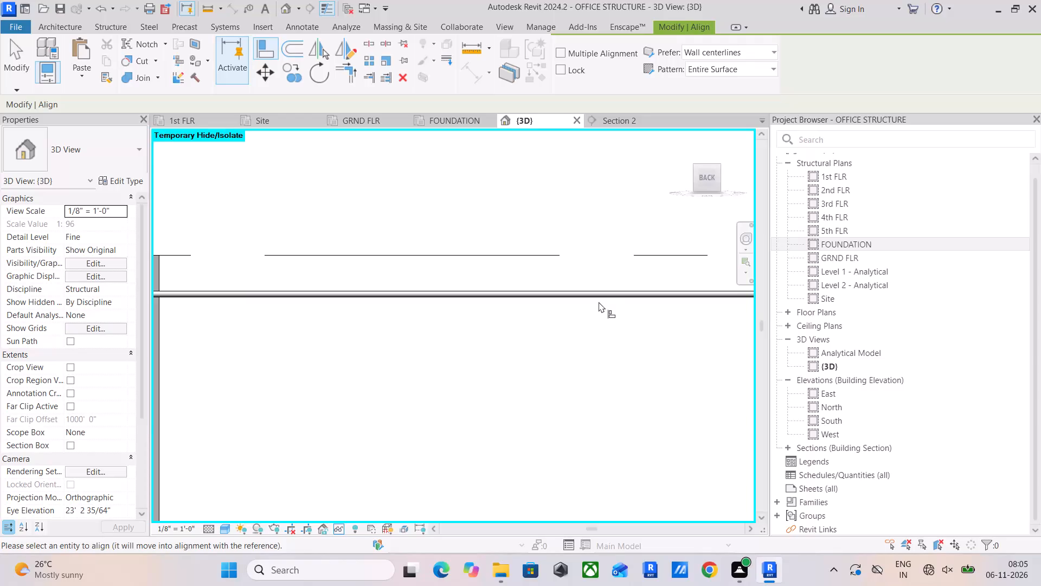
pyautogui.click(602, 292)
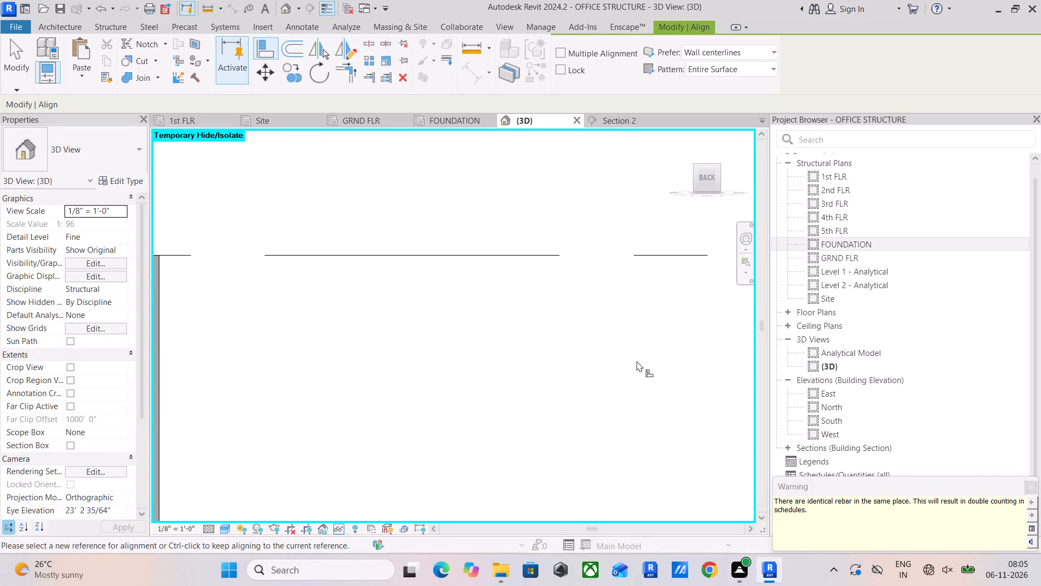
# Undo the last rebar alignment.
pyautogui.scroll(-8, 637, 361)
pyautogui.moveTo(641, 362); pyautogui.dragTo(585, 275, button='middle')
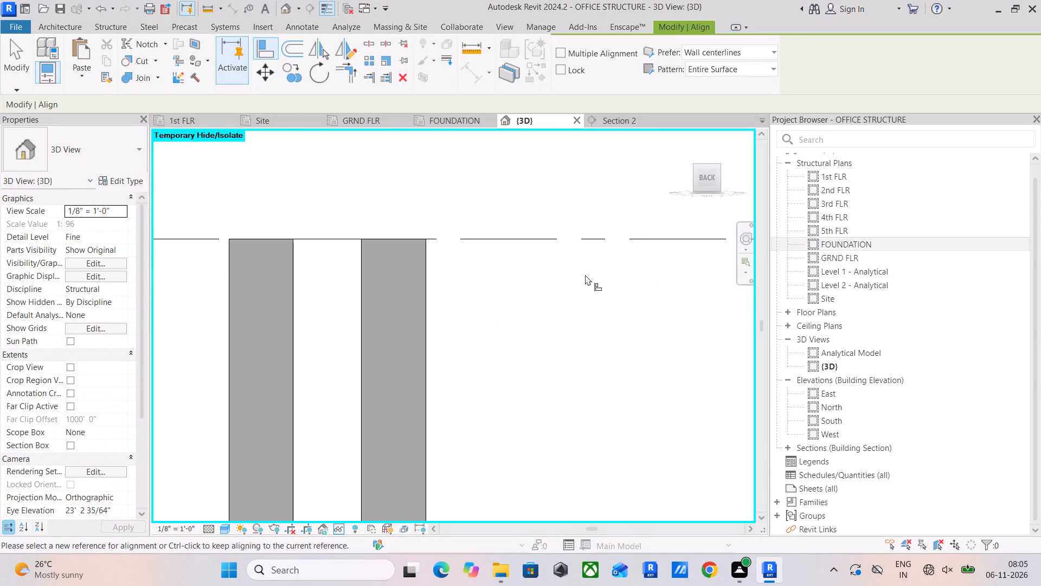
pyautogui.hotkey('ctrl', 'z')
# Align the displaced horizontal rebar at 5th FLR in the back view to the GRND FLR beam's top bar again, picking the reference afresh.
pyautogui.scroll(-9, 585, 275)
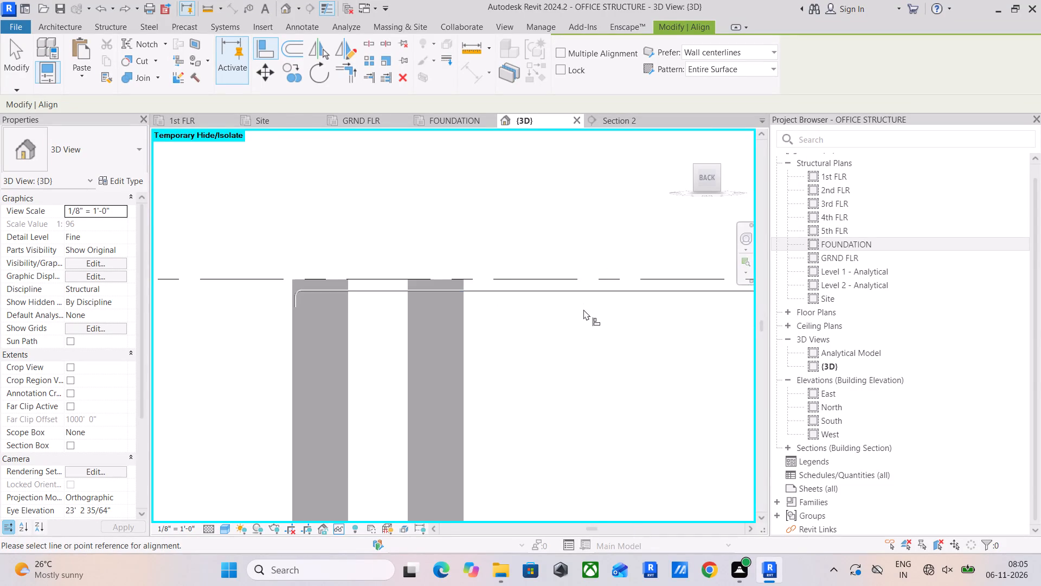
pyautogui.scroll(-8, 583, 309)
pyautogui.moveTo(587, 321); pyautogui.dragTo(577, 124, button='middle')
pyautogui.scroll(-7, 563, 383)
pyautogui.moveTo(565, 389); pyautogui.dragTo(566, 389, button='middle')
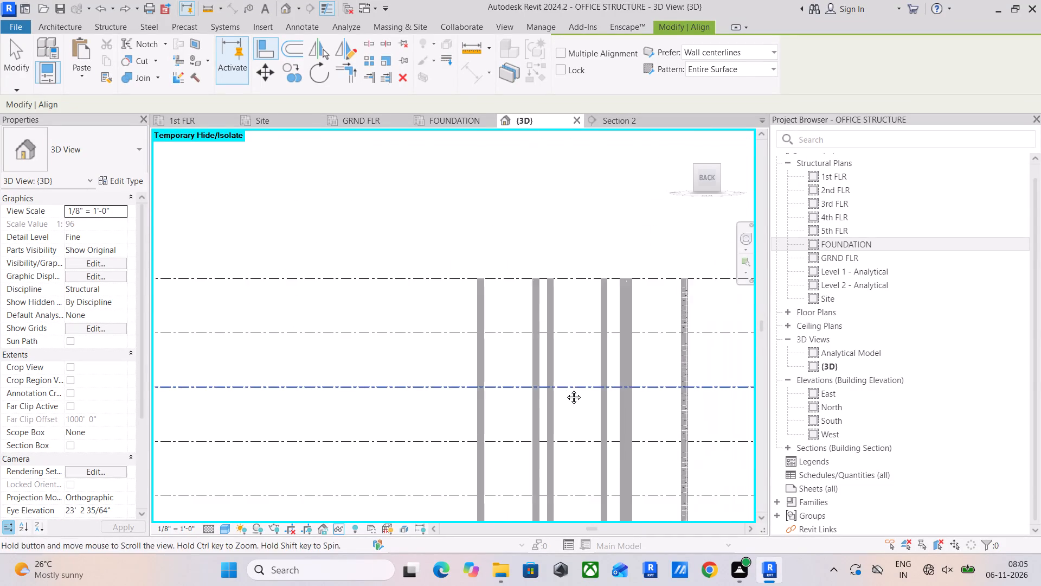
pyautogui.moveTo(566, 389); pyautogui.dragTo(583, 216, button='middle')
pyautogui.scroll(20, 547, 387)
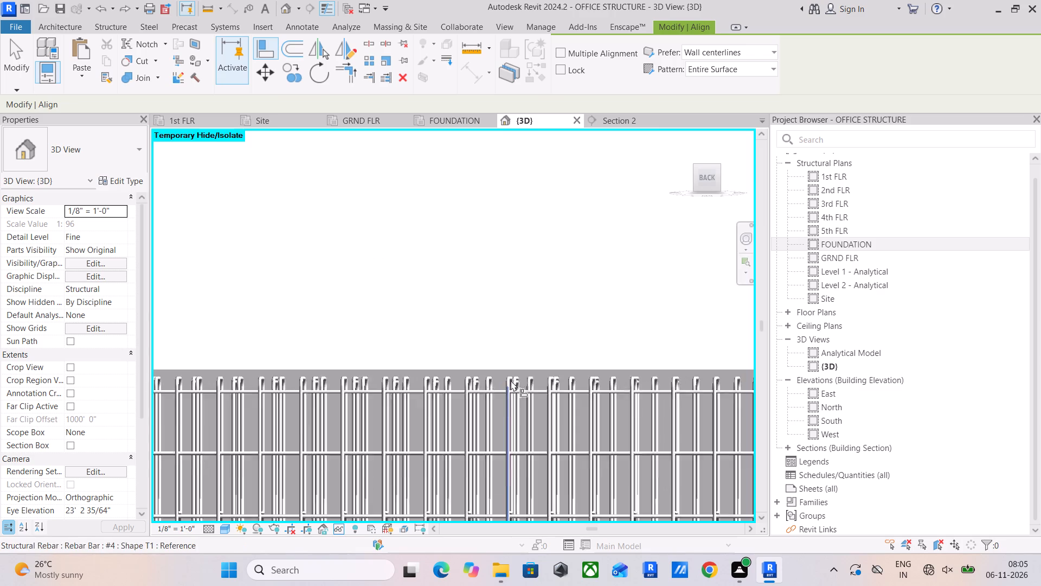
pyautogui.scroll(2, 511, 380)
pyautogui.click(493, 390)
pyautogui.scroll(-6, 718, 196)
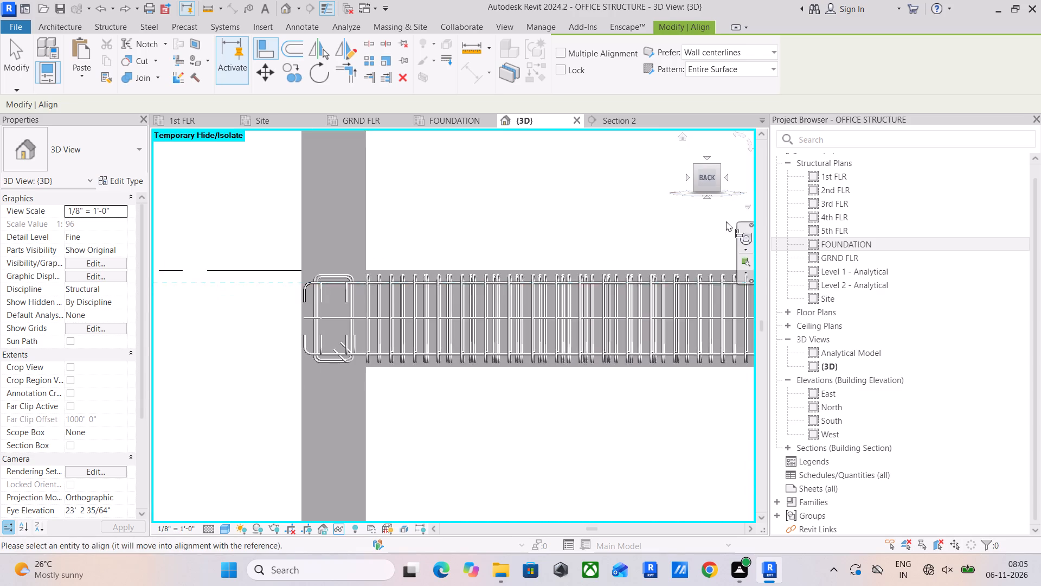
pyautogui.scroll(-5, 726, 221)
pyautogui.moveTo(677, 263); pyautogui.dragTo(428, 402, button='middle')
pyautogui.scroll(-7, 536, 342)
pyautogui.moveTo(579, 343); pyautogui.dragTo(502, 468, button='middle')
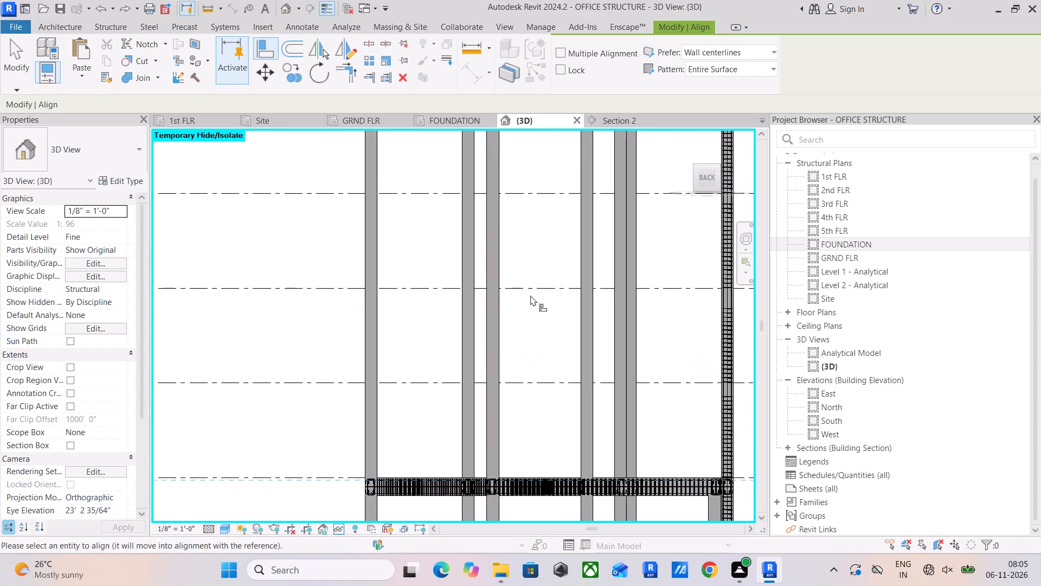
pyautogui.scroll(-3, 534, 470)
pyautogui.scroll(13, 531, 173)
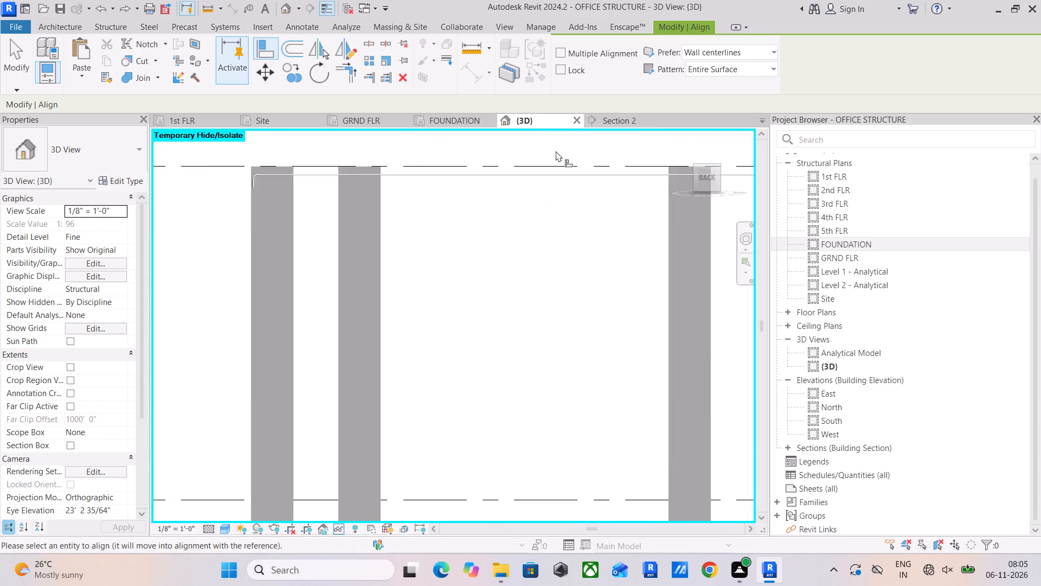
pyautogui.scroll(2, 556, 151)
pyautogui.scroll(15, 476, 169)
pyautogui.click(475, 221)
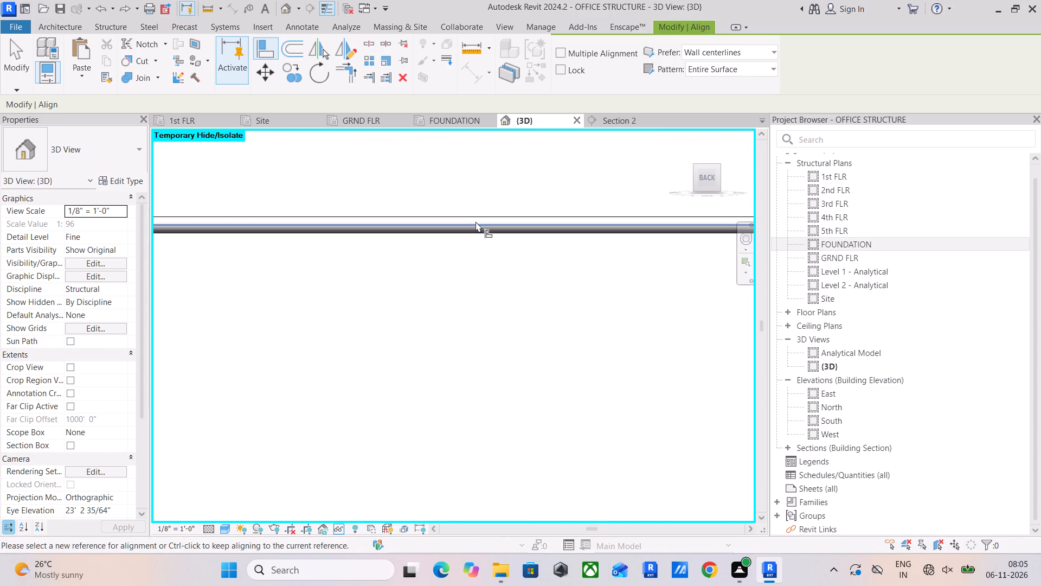
# Extend the 12" x 16" column on the nearest corner footing, where two GRND FLR beams meet, to top level 5th FLR.
pyautogui.scroll(-20, 476, 222)
pyautogui.scroll(-15, 476, 222)
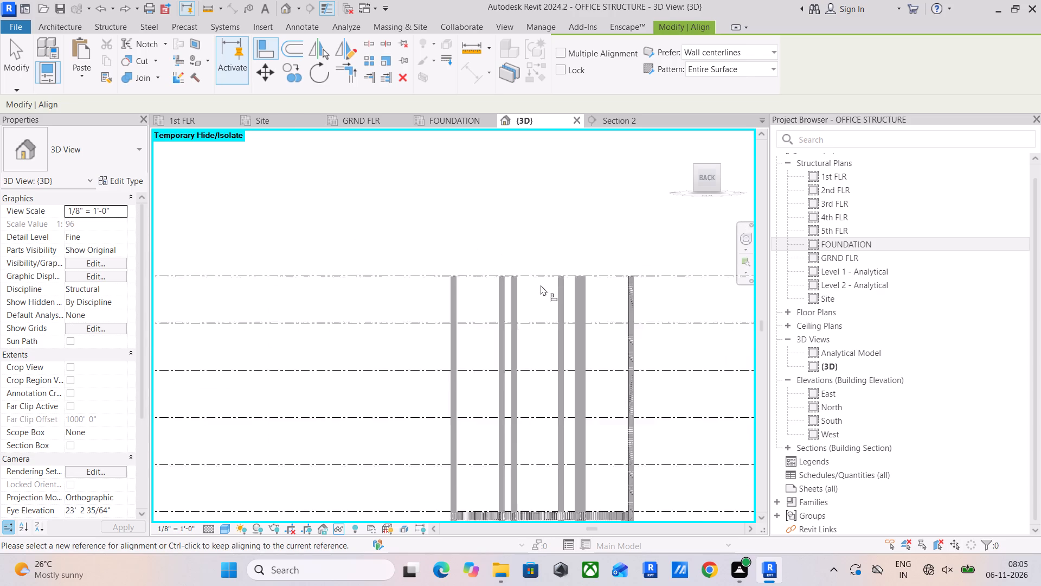
pyautogui.scroll(-3, 540, 288)
pyautogui.moveTo(712, 180); pyautogui.dragTo(641, 218)
pyautogui.scroll(6, 527, 364)
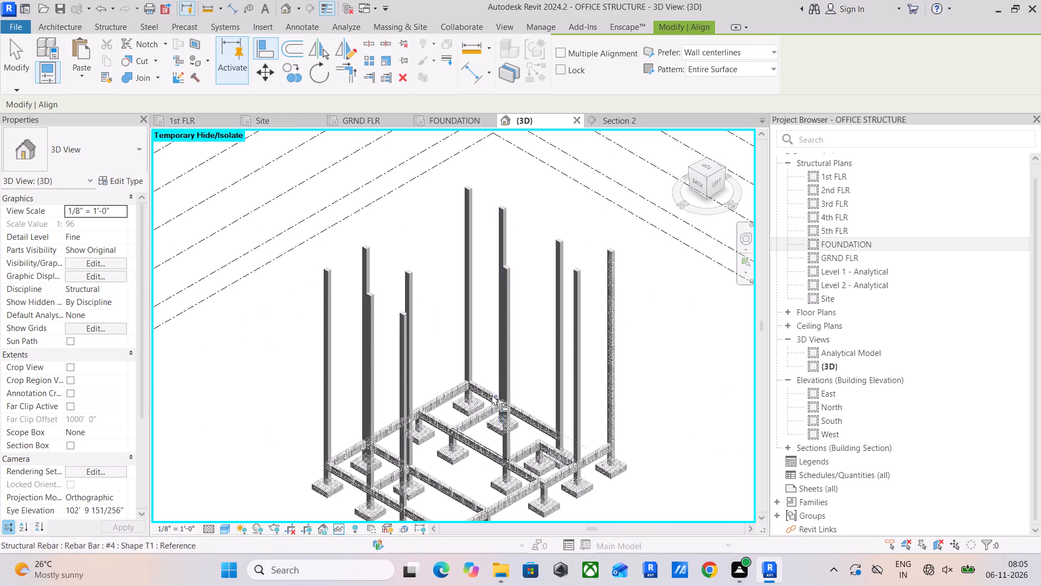
pyautogui.moveTo(492, 394); pyautogui.dragTo(553, 174, button='middle')
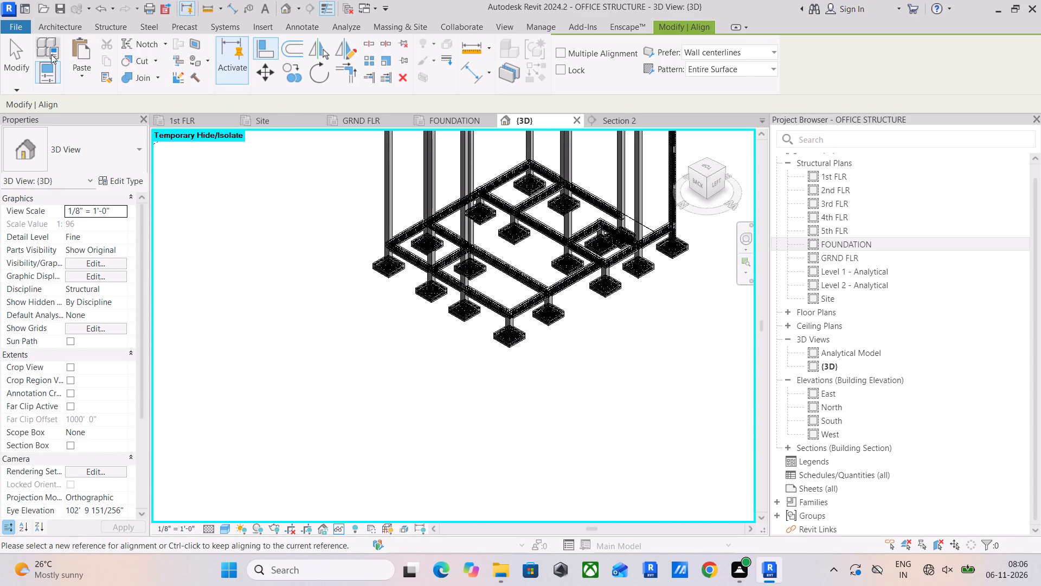
pyautogui.click(8, 50)
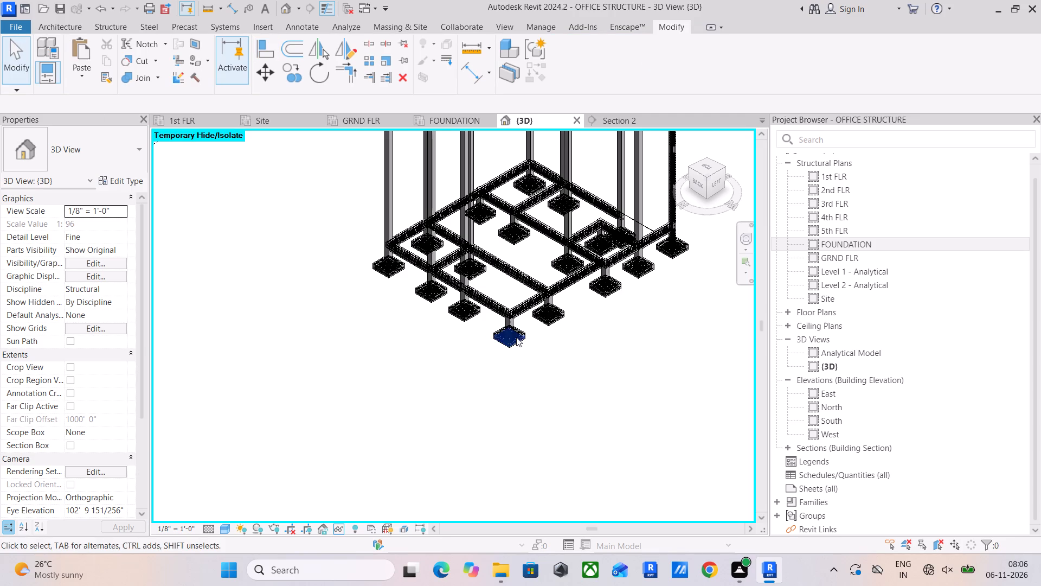
pyautogui.scroll(11, 517, 336)
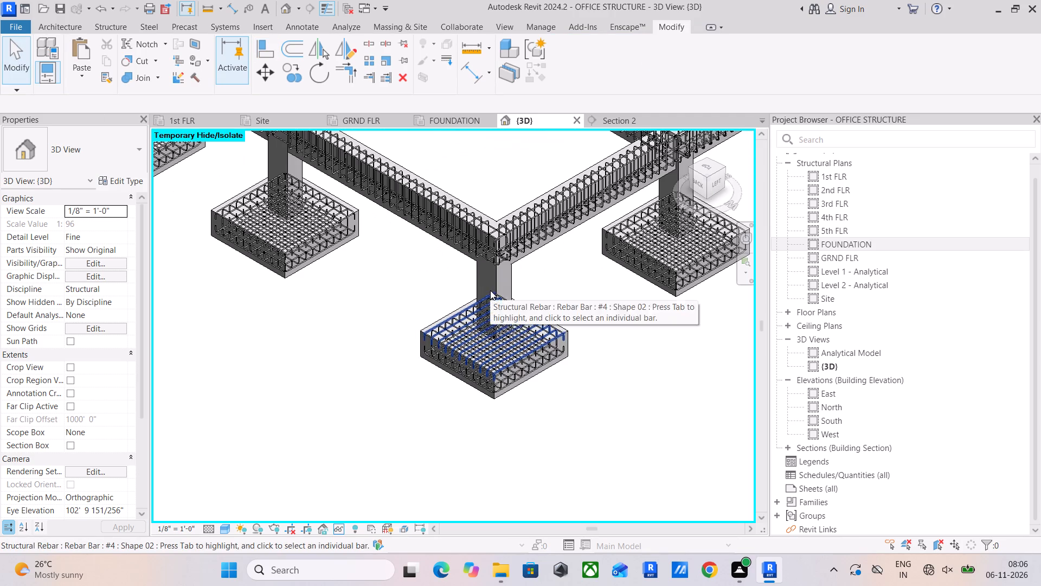
pyautogui.click(497, 282)
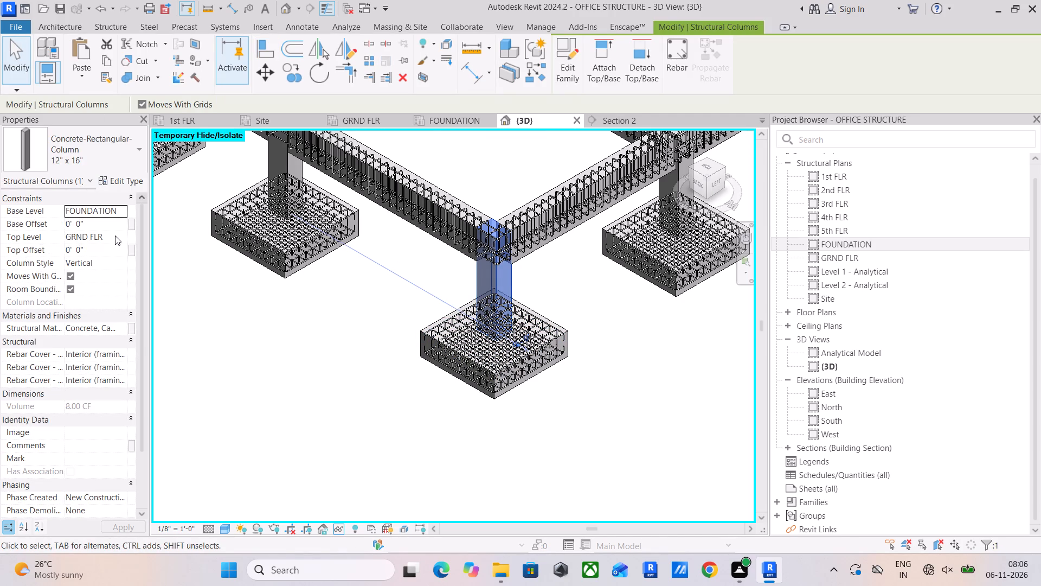
pyautogui.click(120, 238)
pyautogui.scroll(-6, 89, 275)
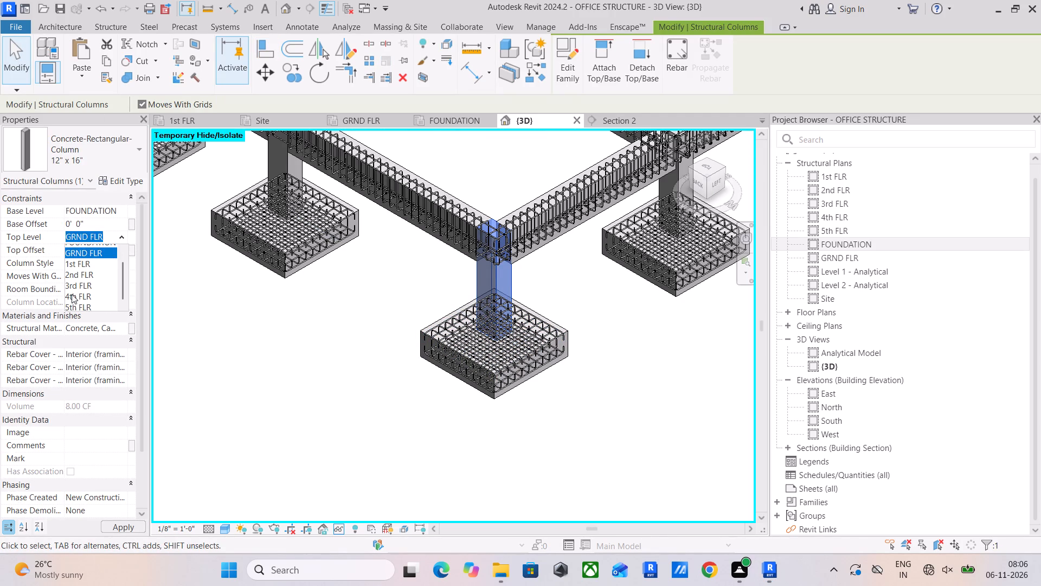
pyautogui.click(73, 300)
pyautogui.click(567, 328)
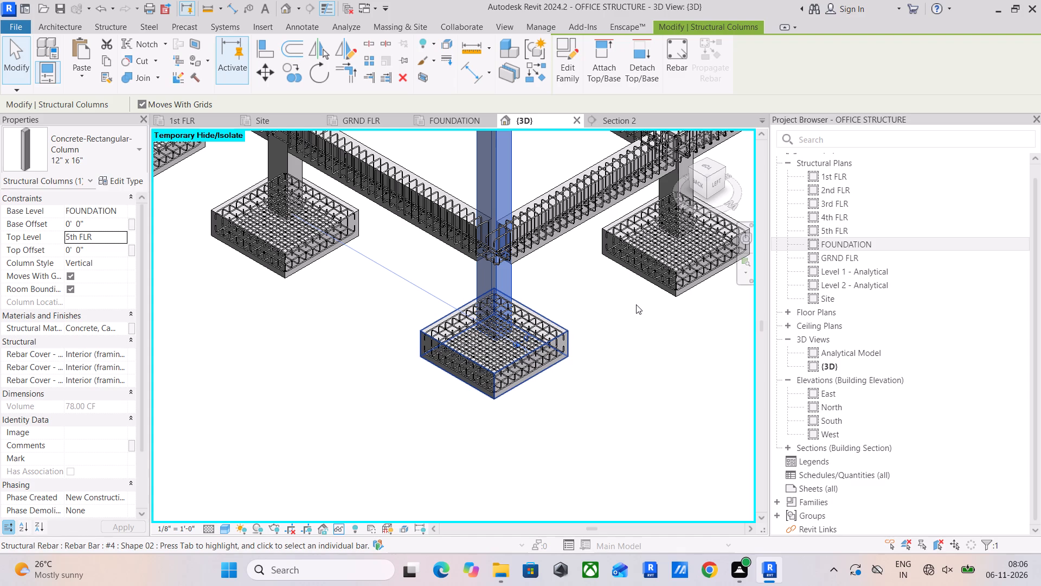
# Examine the column tops at 5th FLR in the left and back views for displaced beam rebar.
pyautogui.scroll(-10, 588, 193)
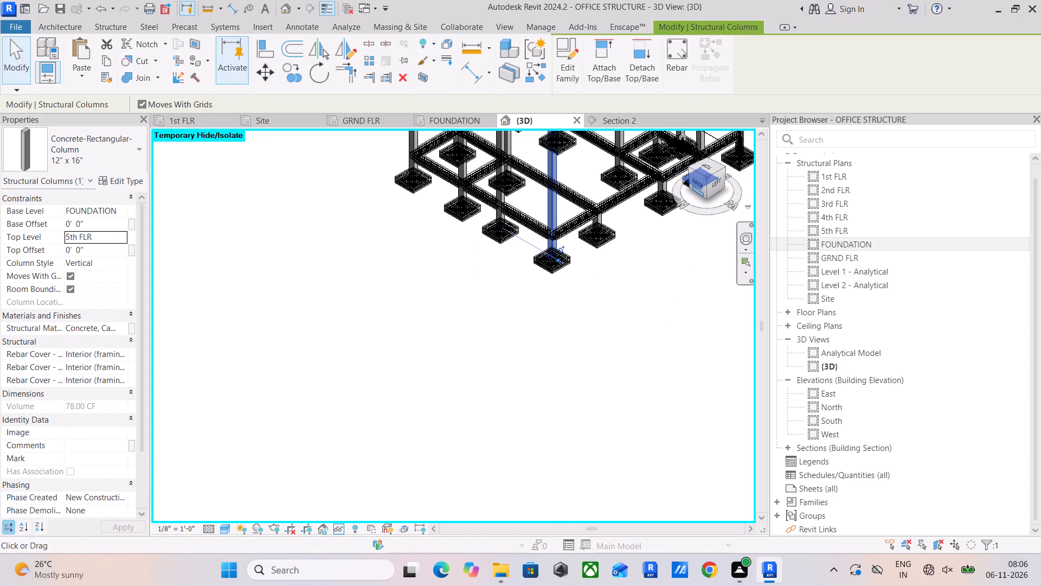
pyautogui.click(716, 183)
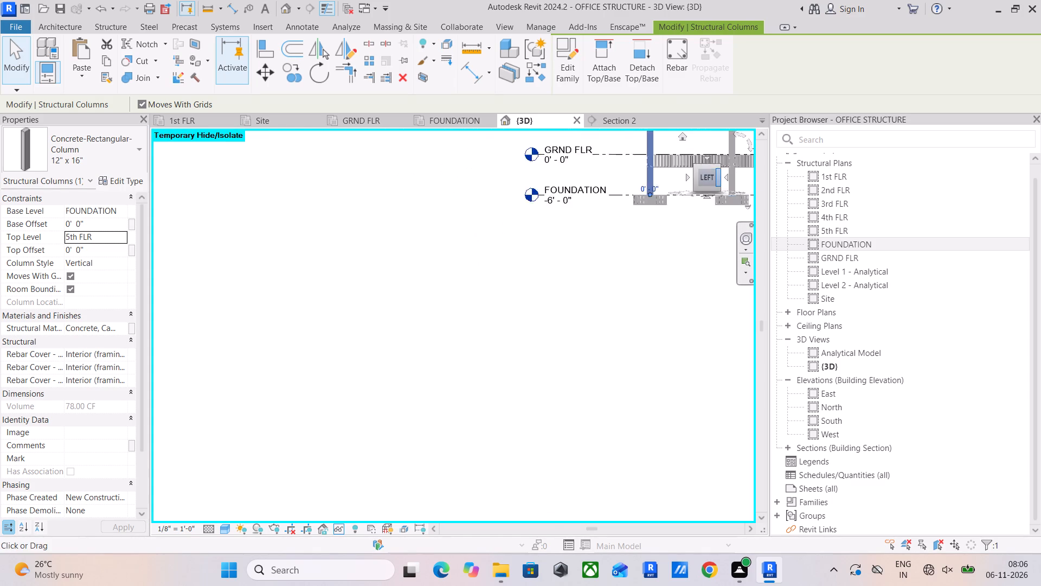
pyautogui.scroll(-3, 497, 265)
pyautogui.moveTo(494, 274); pyautogui.dragTo(472, 295, button='middle')
pyautogui.scroll(4, 470, 172)
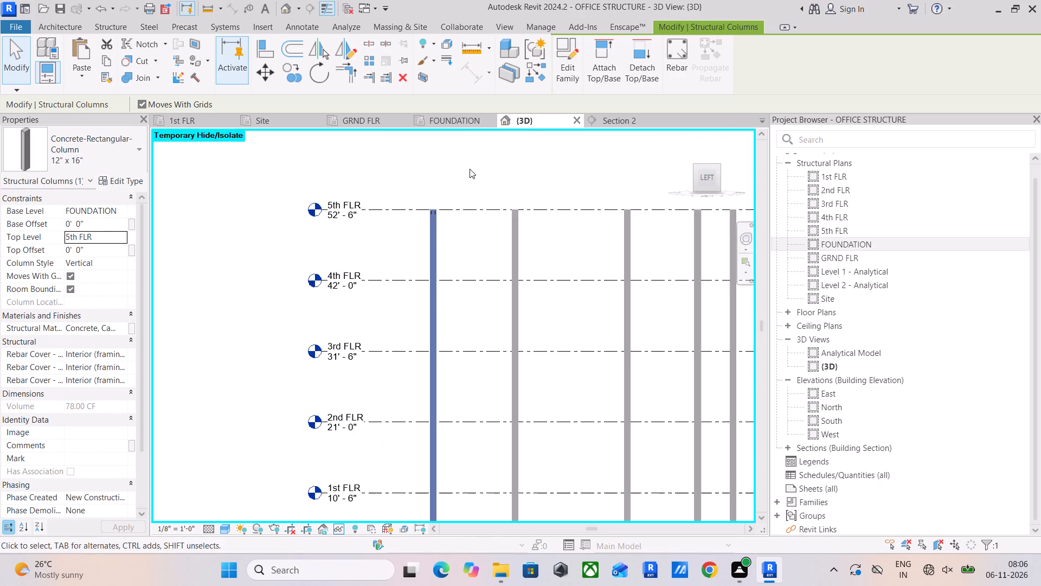
pyautogui.scroll(5, 460, 224)
pyautogui.moveTo(710, 179); pyautogui.dragTo(721, 179)
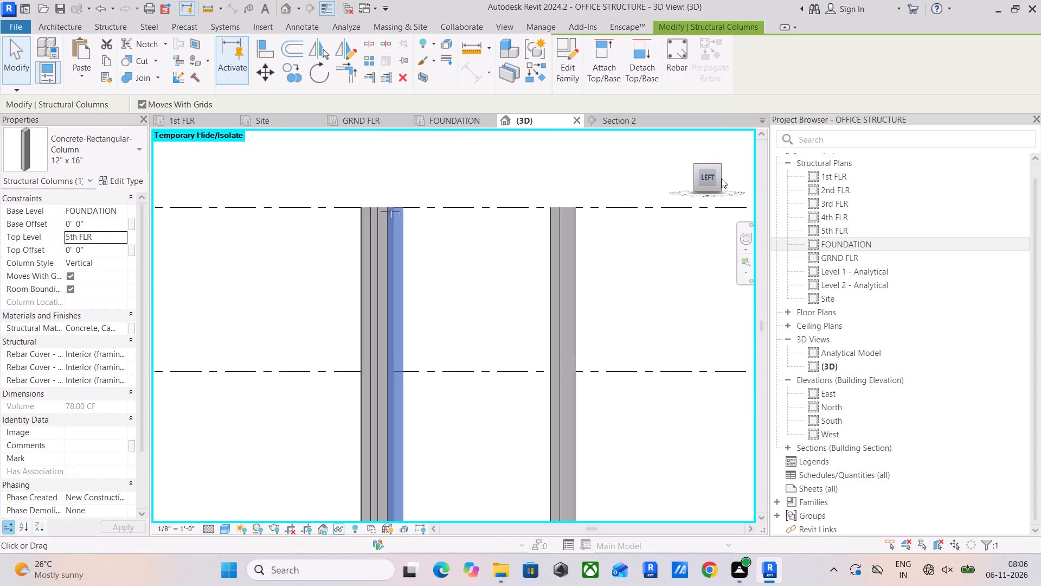
pyautogui.moveTo(721, 179); pyautogui.dragTo(742, 173)
pyautogui.click(696, 180)
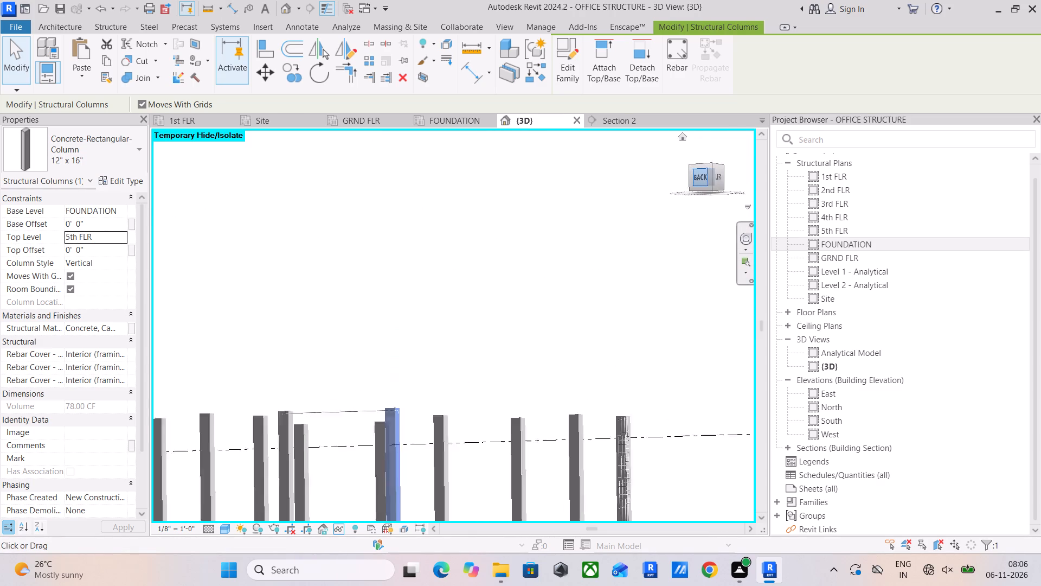
pyautogui.moveTo(401, 178); pyautogui.dragTo(403, 312, button='middle')
pyautogui.scroll(5, 420, 252)
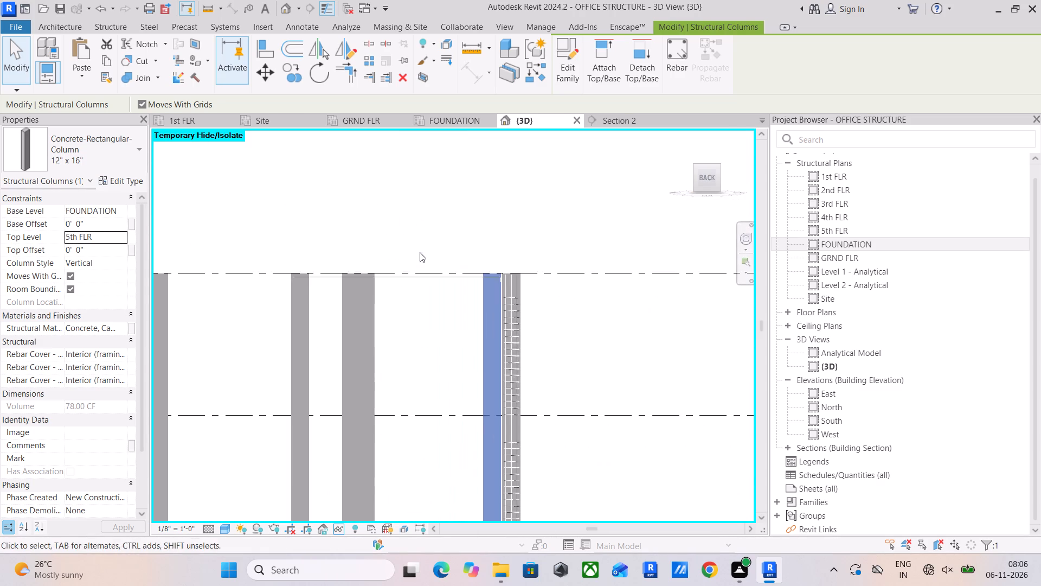
pyautogui.scroll(5, 407, 285)
pyautogui.scroll(-12, 412, 275)
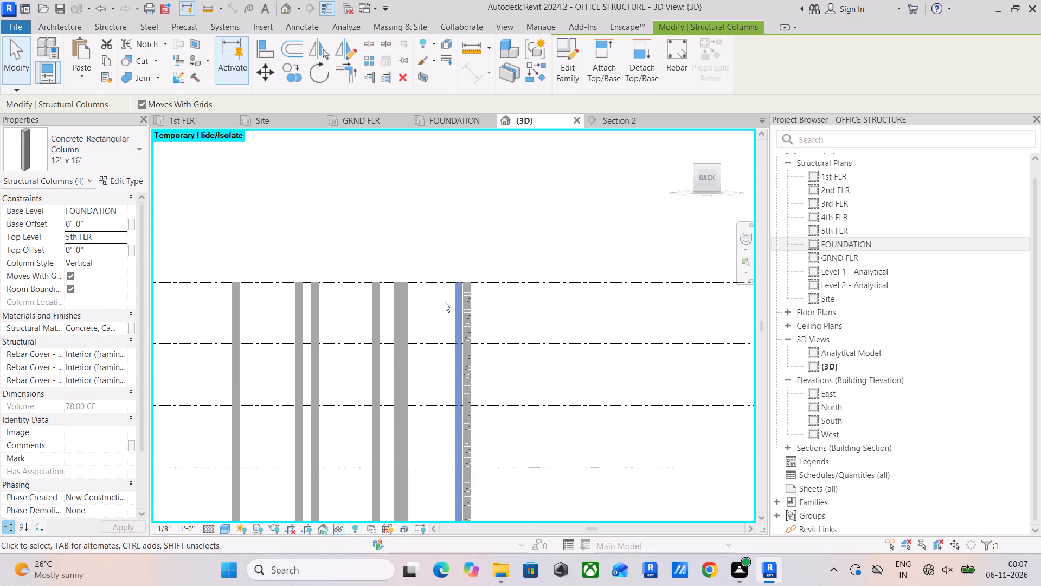
pyautogui.scroll(-5, 446, 302)
pyautogui.moveTo(446, 302); pyautogui.dragTo(461, 225, button='middle')
# In the back view, align the first displaced horizontal rebar at 5th FLR to the GRND FLR beam's top longitudinal bar.
pyautogui.click(262, 48)
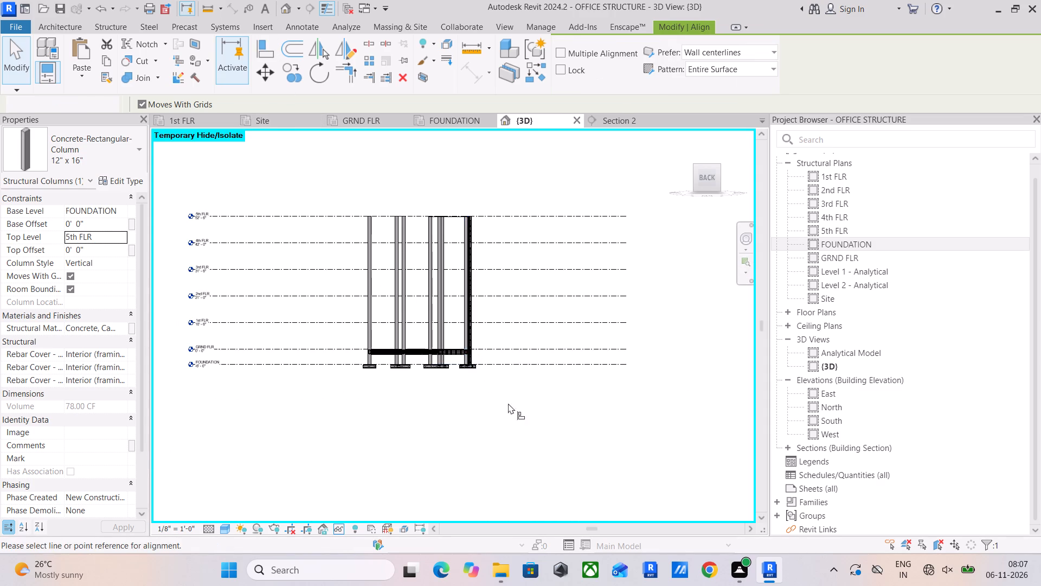
pyautogui.scroll(5, 512, 388)
pyautogui.scroll(15, 411, 315)
pyautogui.scroll(6, 413, 346)
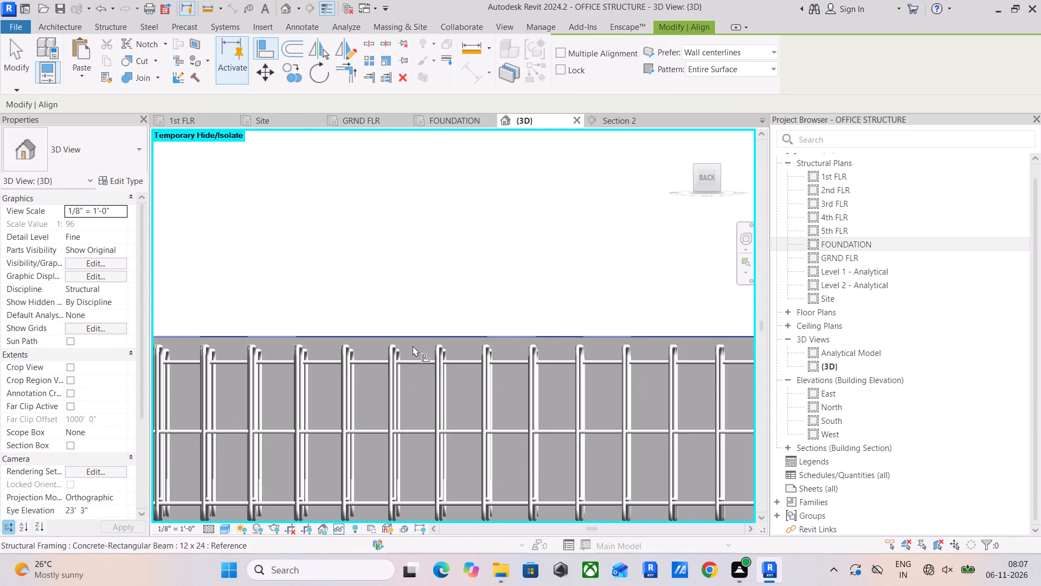
pyautogui.scroll(4, 412, 351)
pyautogui.click(423, 368)
pyautogui.scroll(-6, 460, 243)
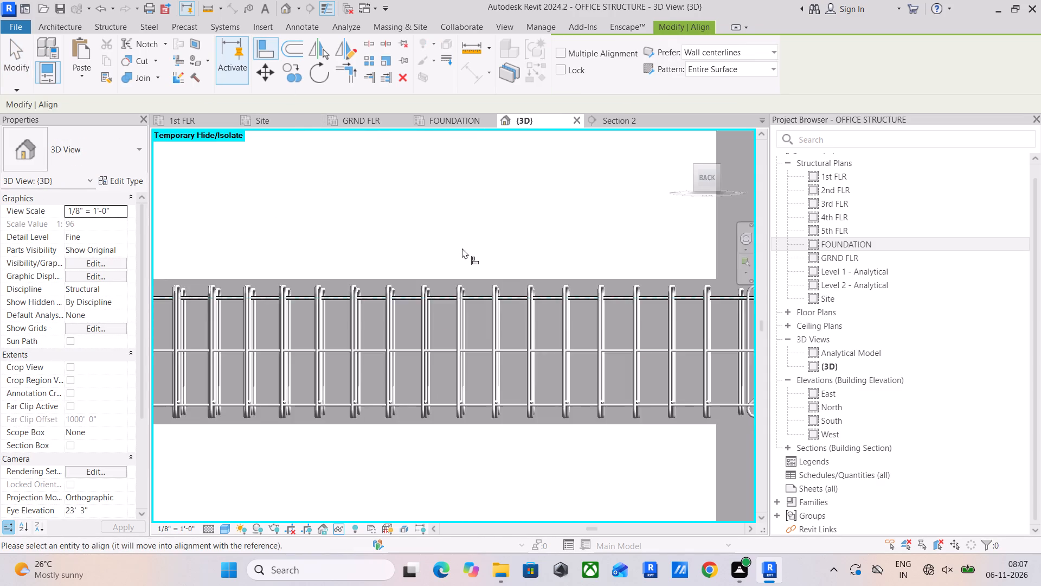
pyautogui.scroll(-20, 462, 248)
pyautogui.moveTo(474, 279); pyautogui.dragTo(465, 434, button='middle')
pyautogui.scroll(2, 489, 244)
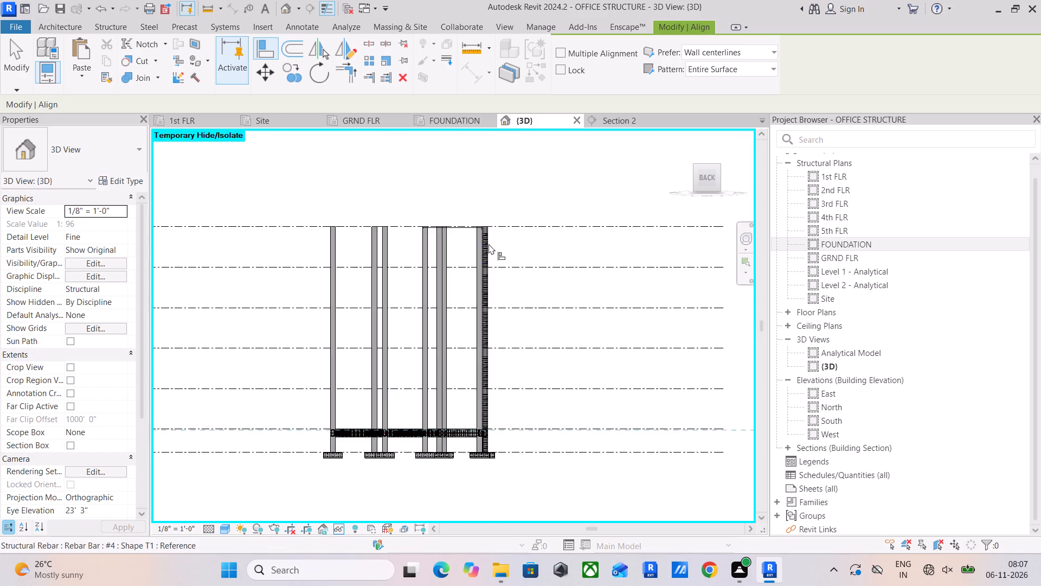
pyautogui.scroll(3, 489, 244)
pyautogui.scroll(11, 427, 181)
pyautogui.scroll(10, 444, 245)
pyautogui.scroll(7, 436, 383)
pyautogui.click(445, 352)
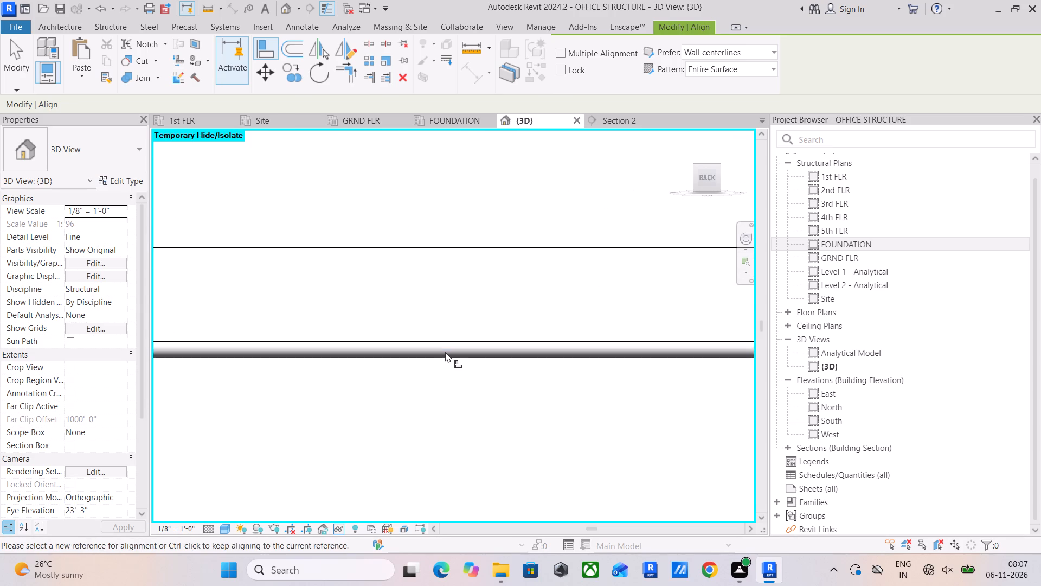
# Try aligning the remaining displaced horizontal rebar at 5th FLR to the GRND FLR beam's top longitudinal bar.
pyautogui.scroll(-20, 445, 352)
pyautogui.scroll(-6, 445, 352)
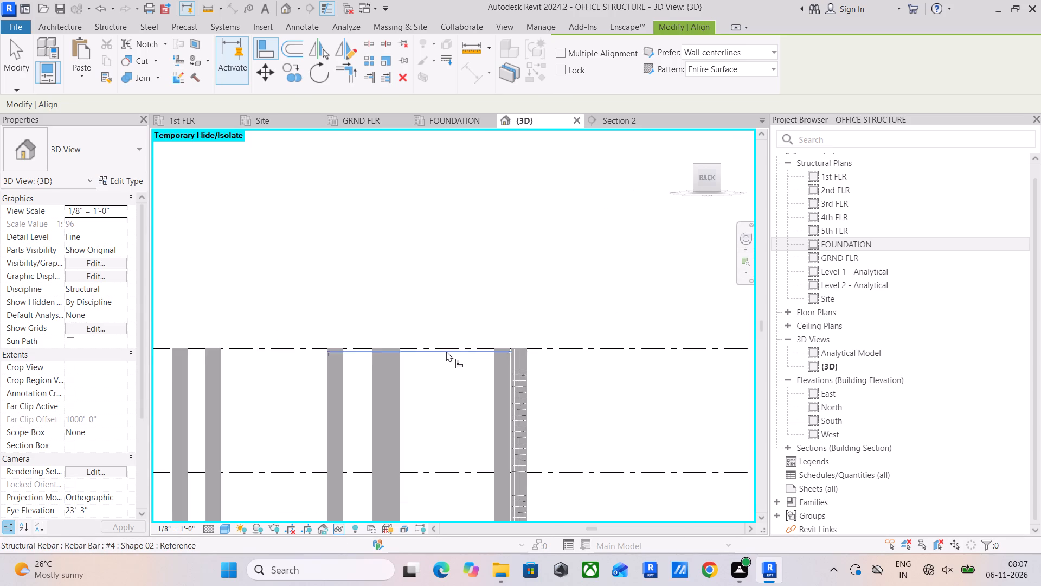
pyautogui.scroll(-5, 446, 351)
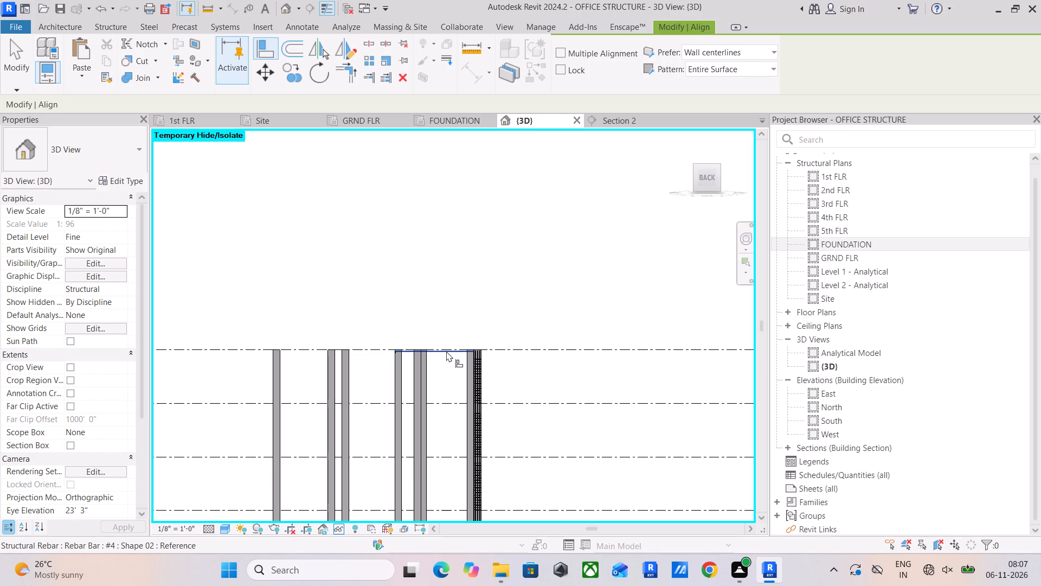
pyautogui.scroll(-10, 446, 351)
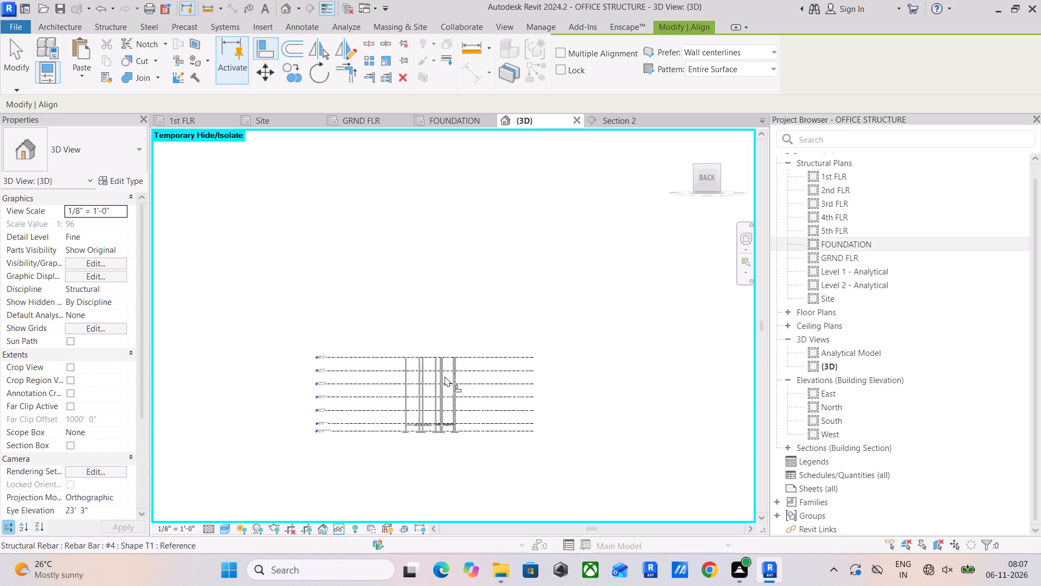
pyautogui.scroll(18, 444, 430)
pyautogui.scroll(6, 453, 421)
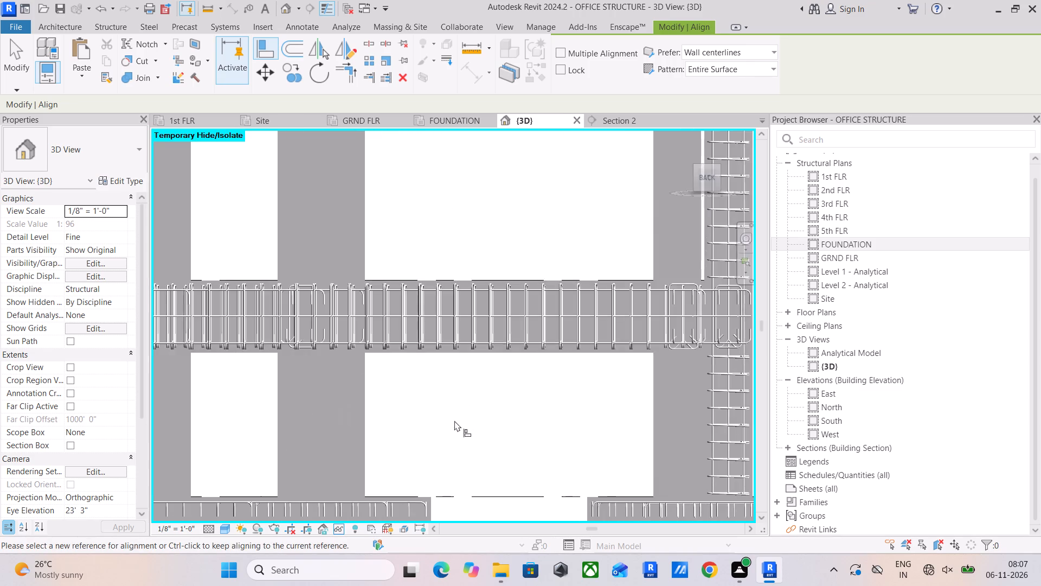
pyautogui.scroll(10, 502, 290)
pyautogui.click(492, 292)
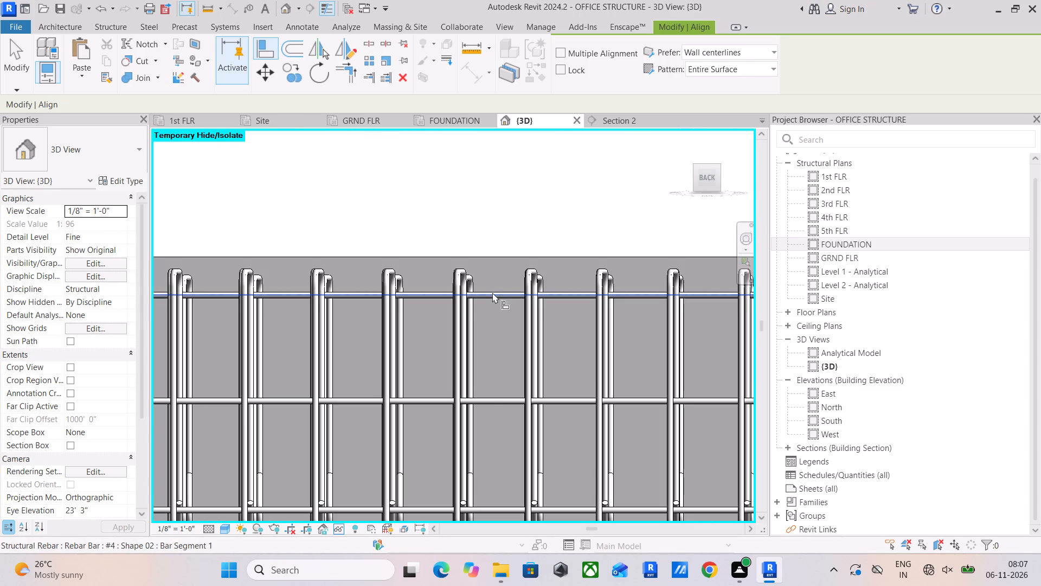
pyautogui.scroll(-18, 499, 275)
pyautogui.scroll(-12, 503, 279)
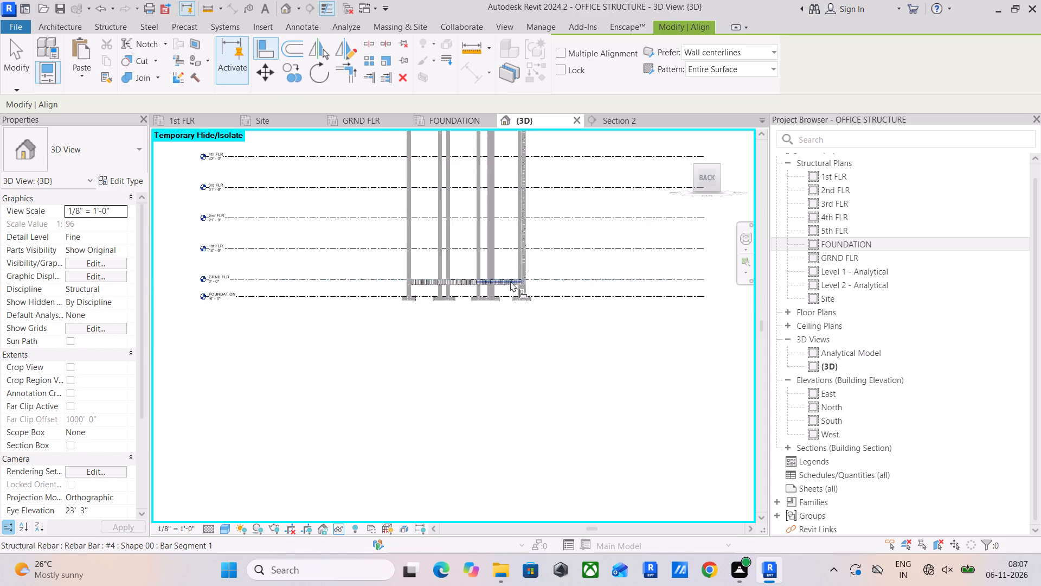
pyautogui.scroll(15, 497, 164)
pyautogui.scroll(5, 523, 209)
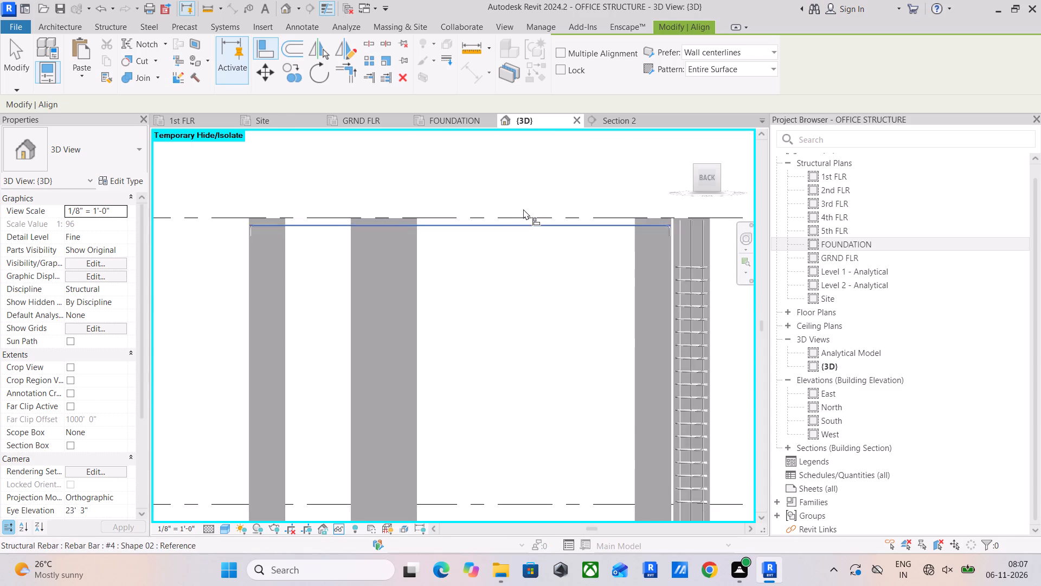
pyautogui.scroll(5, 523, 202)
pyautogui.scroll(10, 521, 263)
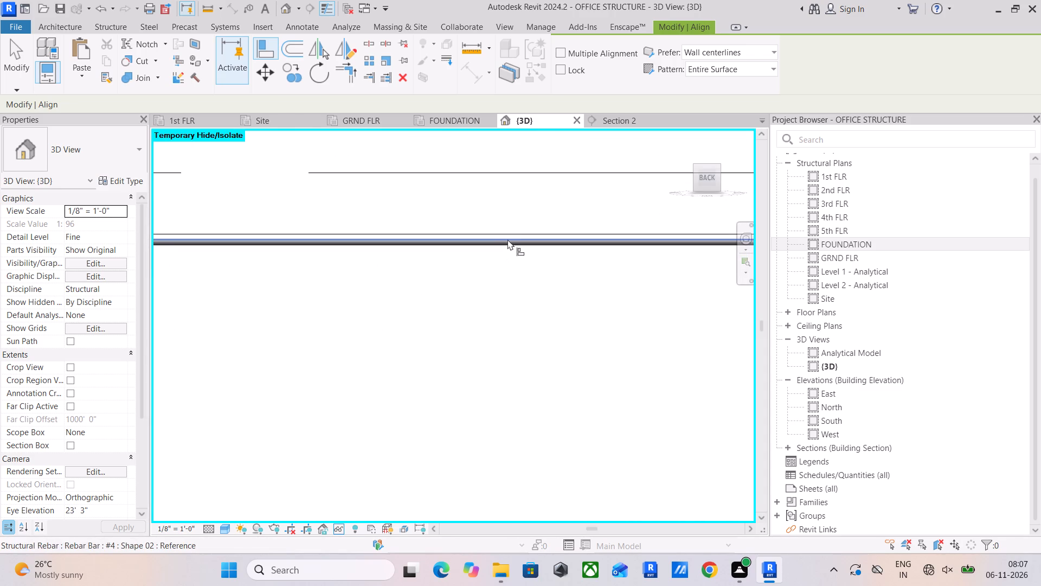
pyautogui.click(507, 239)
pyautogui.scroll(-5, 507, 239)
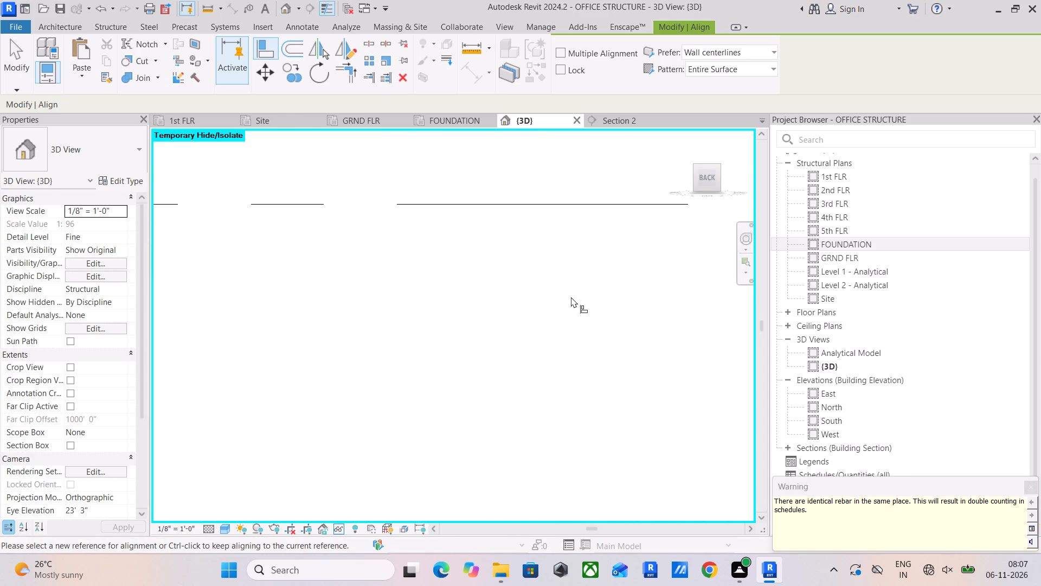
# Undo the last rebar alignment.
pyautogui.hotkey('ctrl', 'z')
# Align the remaining displaced rebar at 5th FLR to the GRND FLR beam's top bar again, picking the reference at another spot along the beams.
pyautogui.scroll(-19, 572, 296)
pyautogui.moveTo(541, 319); pyautogui.dragTo(588, 105, button='middle')
pyautogui.scroll(-9, 514, 330)
pyautogui.moveTo(518, 339); pyautogui.dragTo(584, 130, button='middle')
pyautogui.scroll(6, 518, 342)
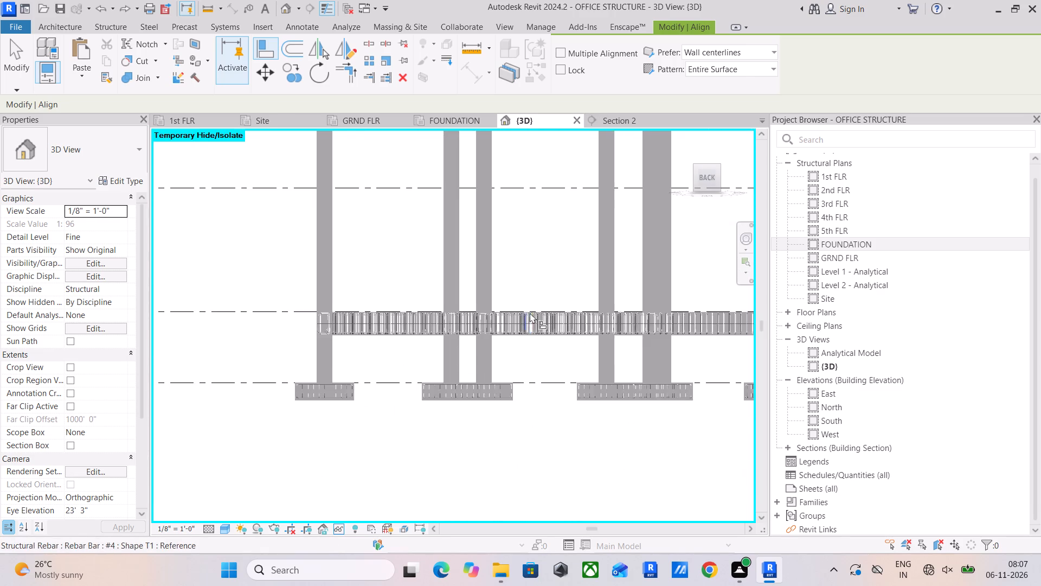
pyautogui.scroll(11, 567, 301)
pyautogui.scroll(5, 611, 318)
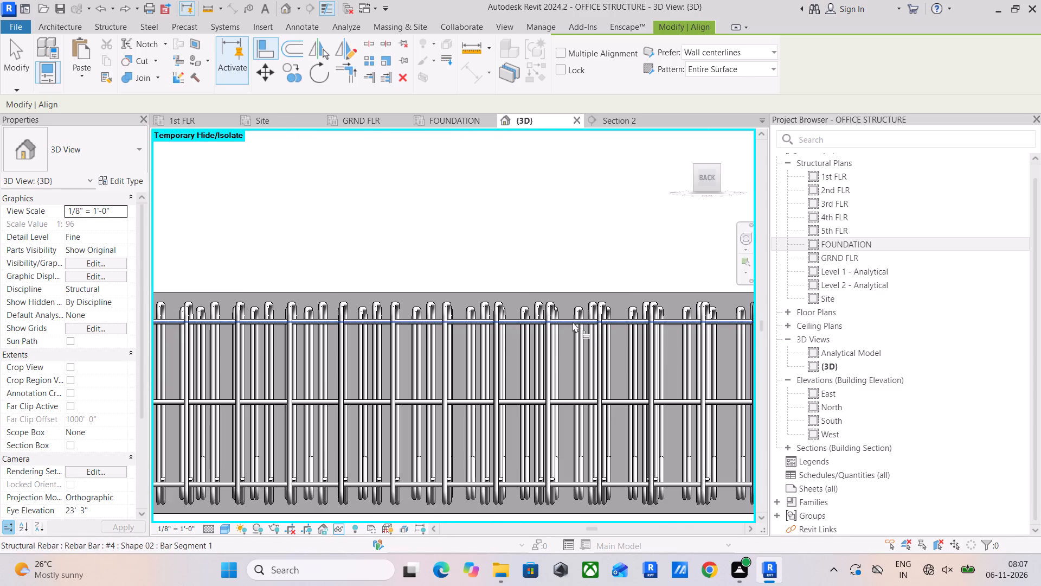
pyautogui.click(573, 322)
pyautogui.scroll(-14, 669, 235)
pyautogui.moveTo(683, 244); pyautogui.dragTo(385, 447, button='middle')
pyautogui.scroll(-1, 385, 447)
pyautogui.scroll(-5, 480, 333)
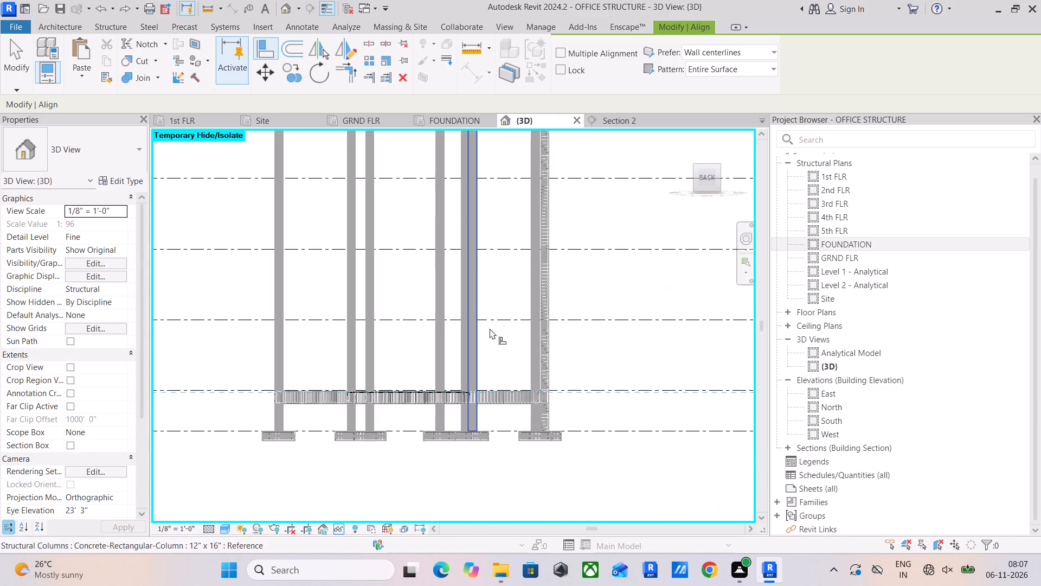
pyautogui.scroll(-6, 509, 259)
pyautogui.moveTo(502, 288); pyautogui.dragTo(484, 392, button='middle')
pyautogui.scroll(10, 509, 284)
pyautogui.scroll(16, 463, 239)
pyautogui.scroll(5, 391, 255)
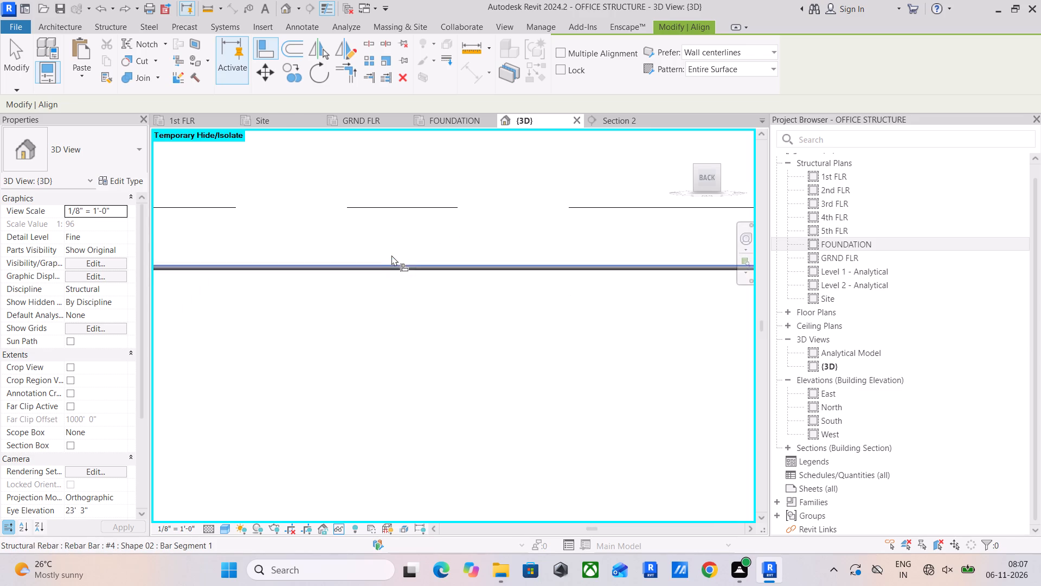
pyautogui.click(393, 266)
pyautogui.scroll(-12, 394, 266)
pyautogui.scroll(-16, 449, 328)
pyautogui.moveTo(465, 345); pyautogui.dragTo(494, 202, button='middle')
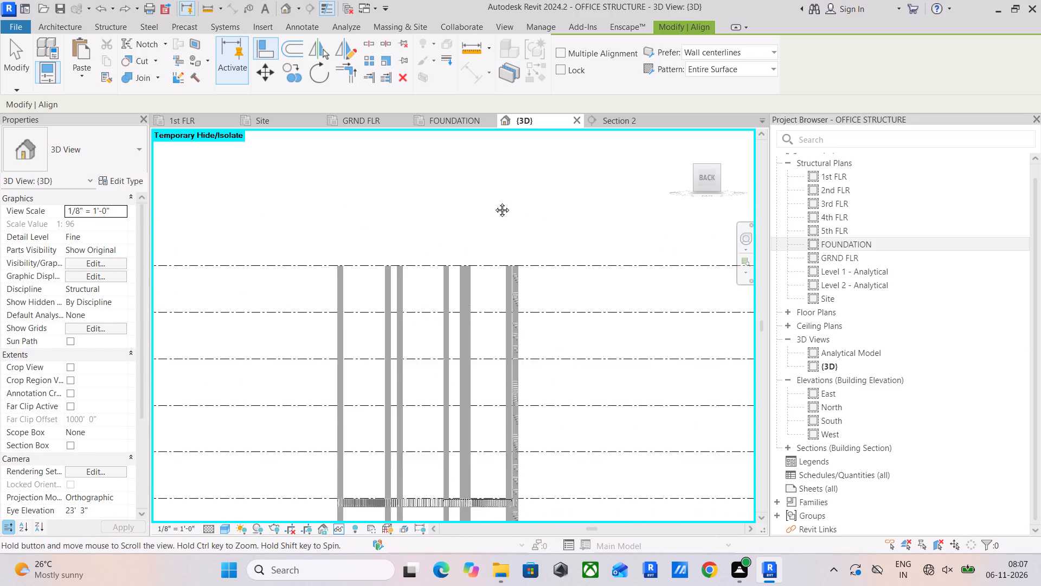
pyautogui.moveTo(494, 202); pyautogui.dragTo(497, 188, button='middle')
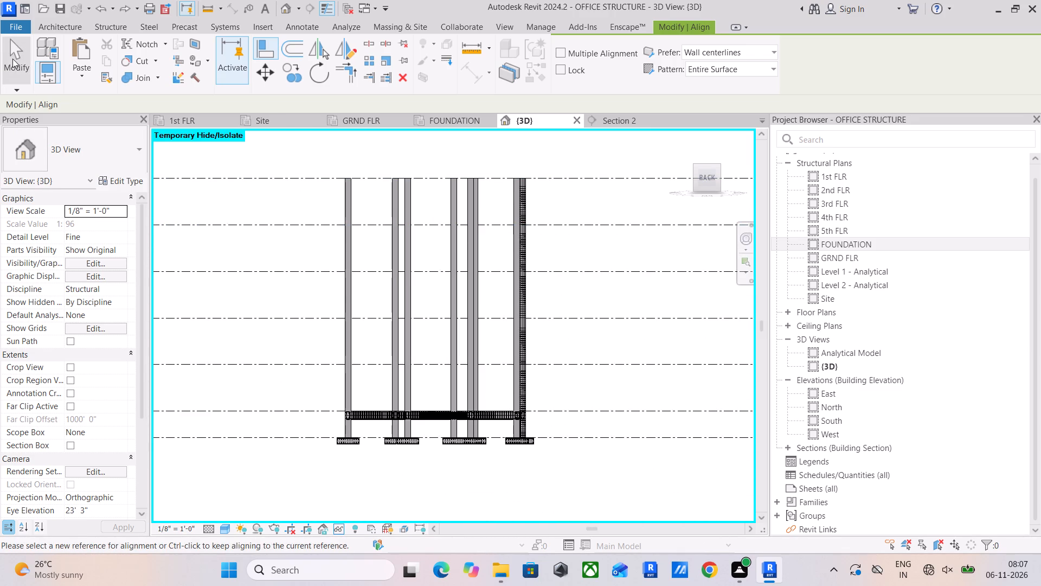
# Set the top level of the remaining short 12" x 16" column at the GRND FLR beam junction to 5th FLR.
pyautogui.click(12, 59)
pyautogui.scroll(-2, 345, 288)
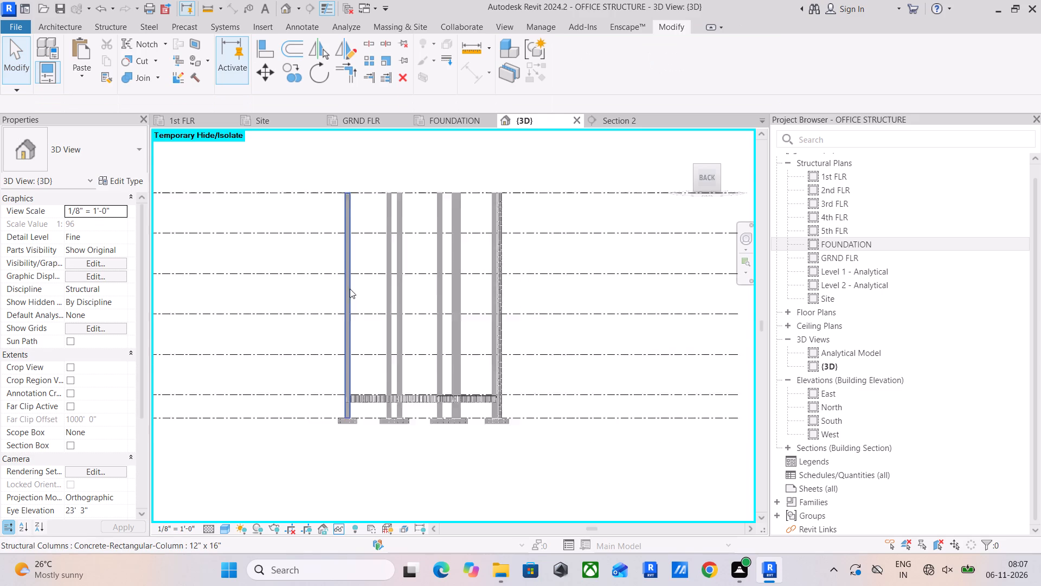
pyautogui.scroll(-1, 350, 289)
pyautogui.keyDown('shift'); pyautogui.moveTo(446, 277); pyautogui.dragTo(332, 374, button='middle'); pyautogui.keyUp('shift')
pyautogui.scroll(2, 505, 362)
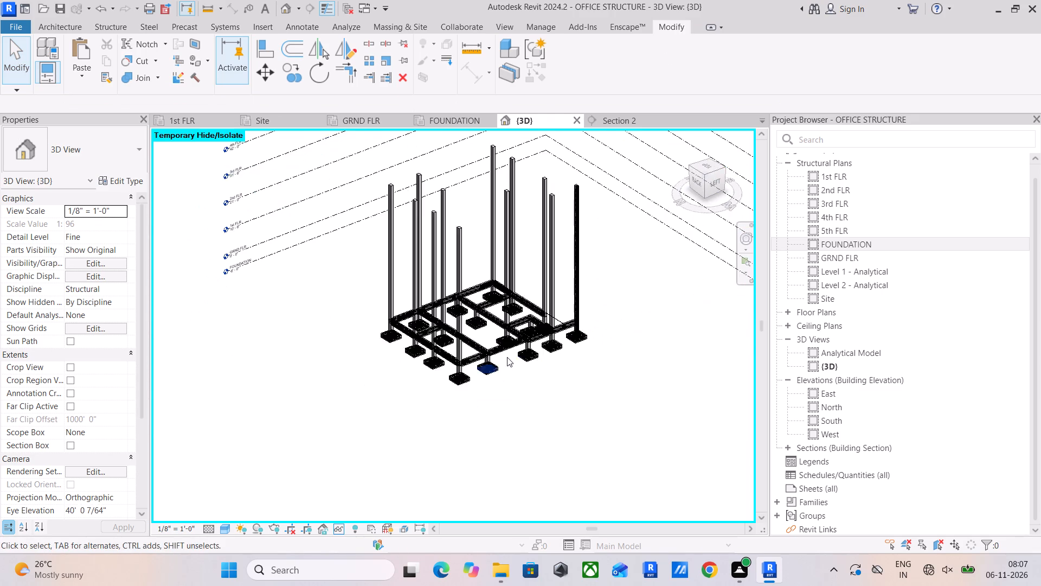
pyautogui.scroll(14, 507, 357)
pyautogui.click(477, 369)
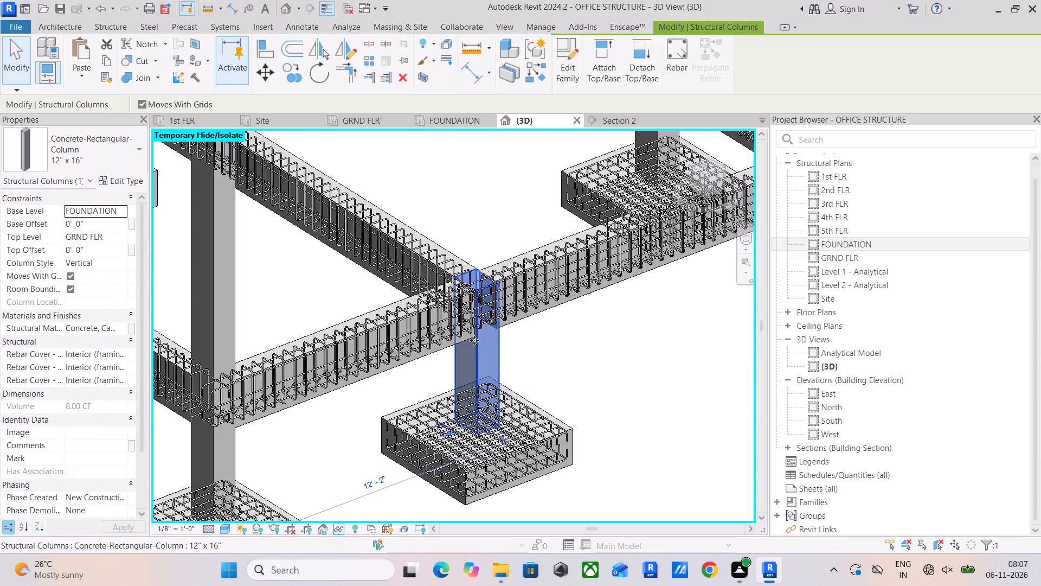
pyautogui.click(124, 237)
pyautogui.scroll(-6, 84, 273)
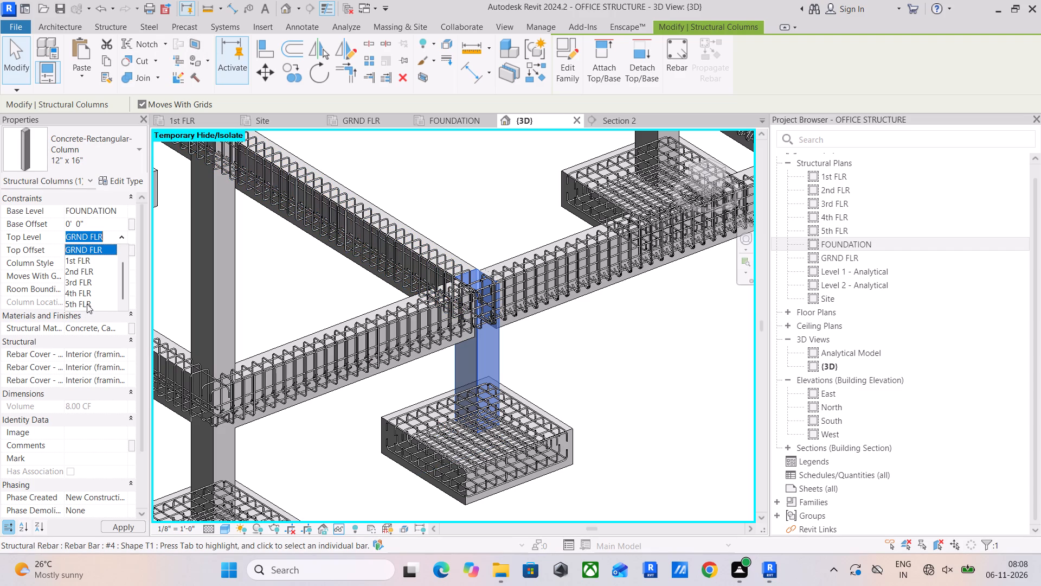
pyautogui.click(87, 304)
pyautogui.click(557, 326)
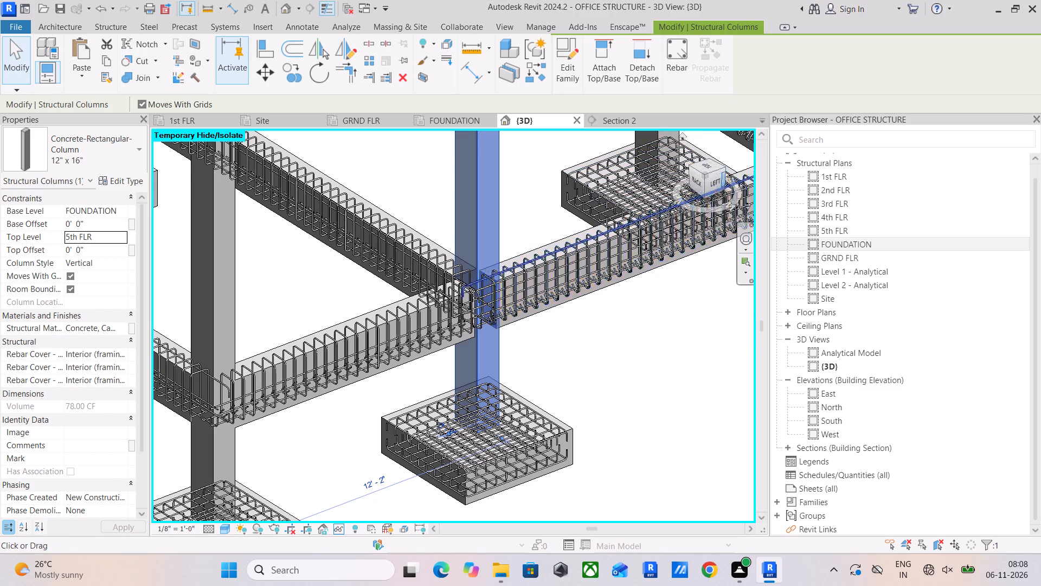
# In the back view, align the displaced horizontal rebar at 5th FLR to the GRND FLR beam's top longitudinal bar.
pyautogui.click(697, 182)
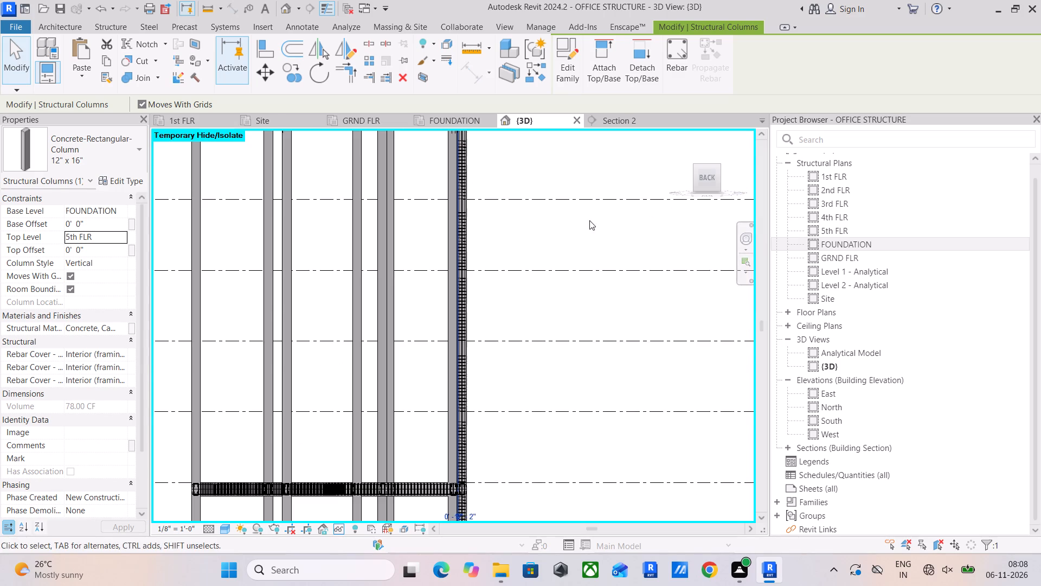
pyautogui.scroll(-4, 576, 209)
pyautogui.scroll(10, 484, 154)
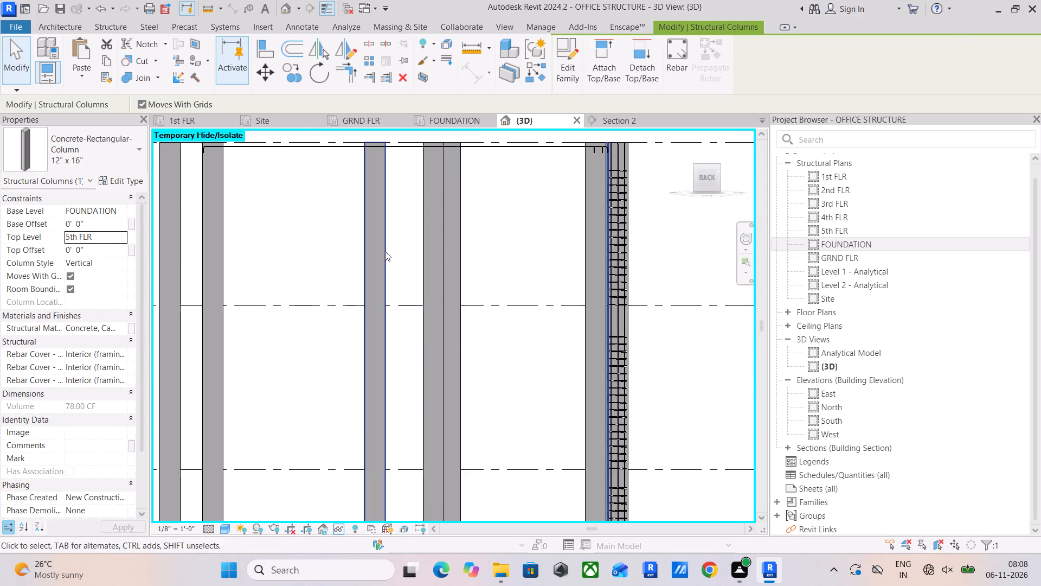
pyautogui.moveTo(401, 330); pyautogui.dragTo(407, 379, button='middle')
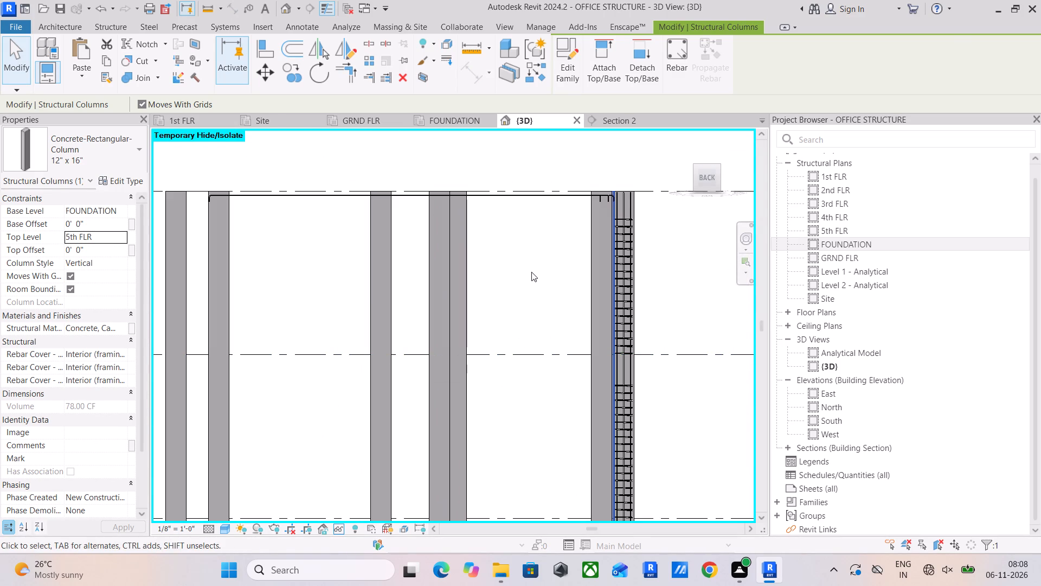
pyautogui.click(260, 47)
pyautogui.scroll(-4, 324, 191)
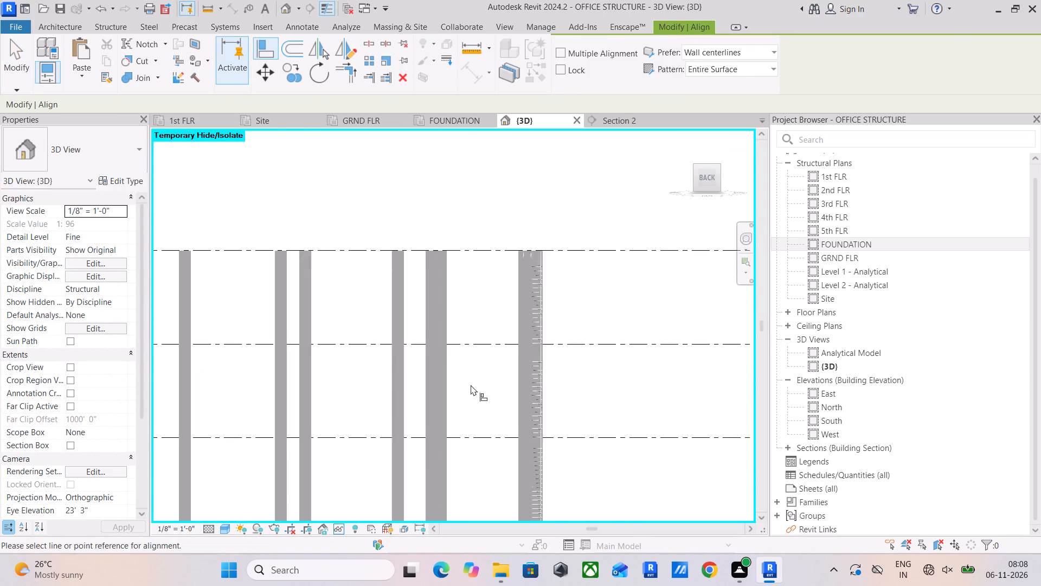
pyautogui.scroll(-8, 471, 385)
pyautogui.moveTo(476, 384); pyautogui.dragTo(478, 259, button='middle')
pyautogui.scroll(5, 489, 340)
pyautogui.scroll(8, 458, 400)
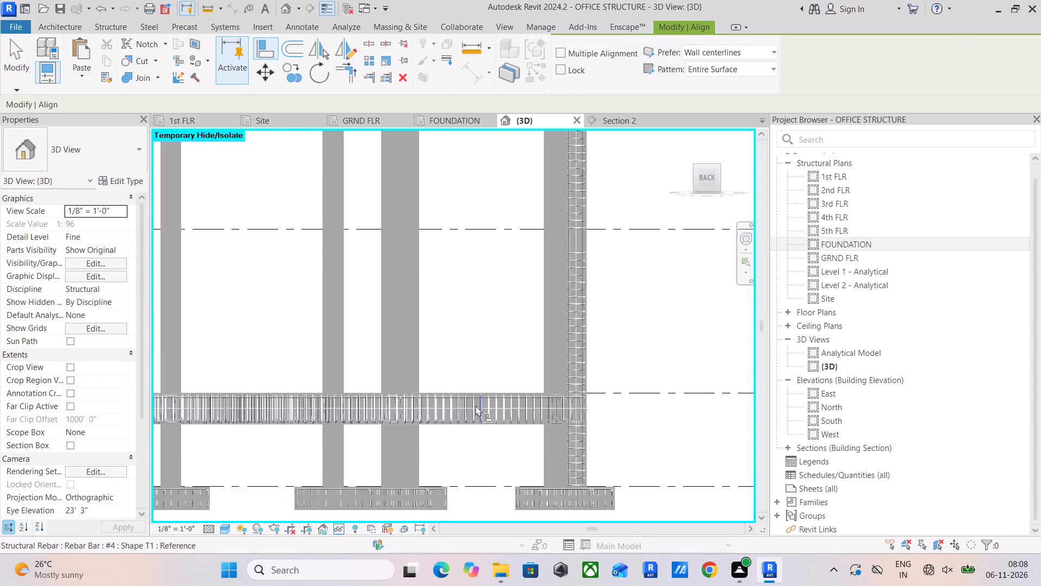
pyautogui.scroll(8, 475, 405)
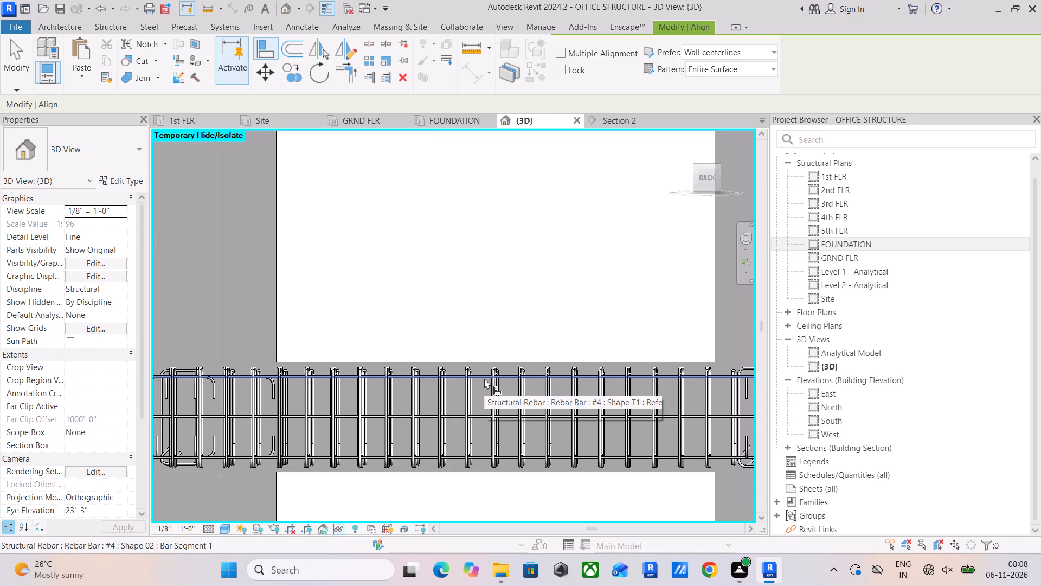
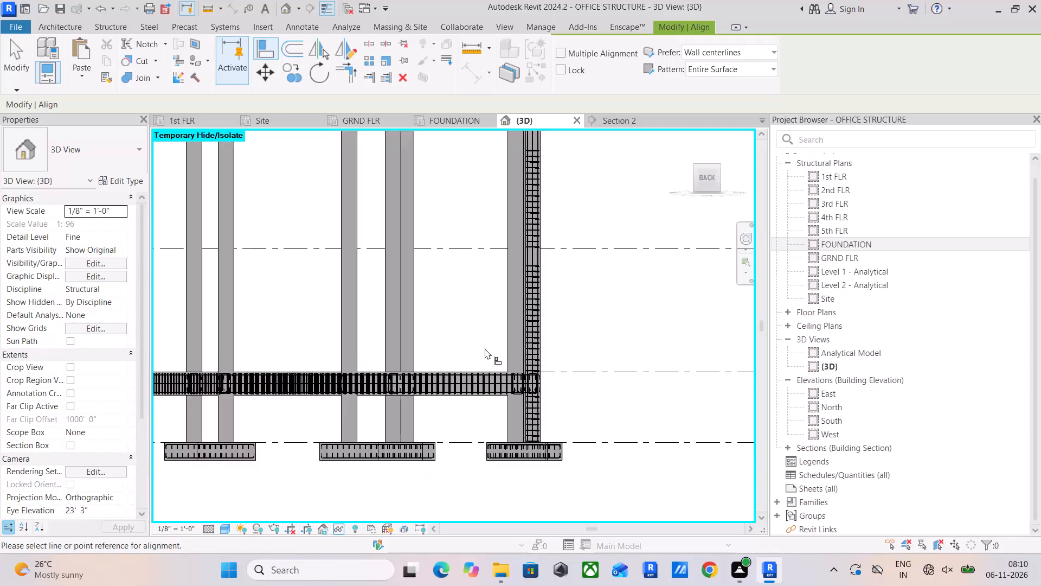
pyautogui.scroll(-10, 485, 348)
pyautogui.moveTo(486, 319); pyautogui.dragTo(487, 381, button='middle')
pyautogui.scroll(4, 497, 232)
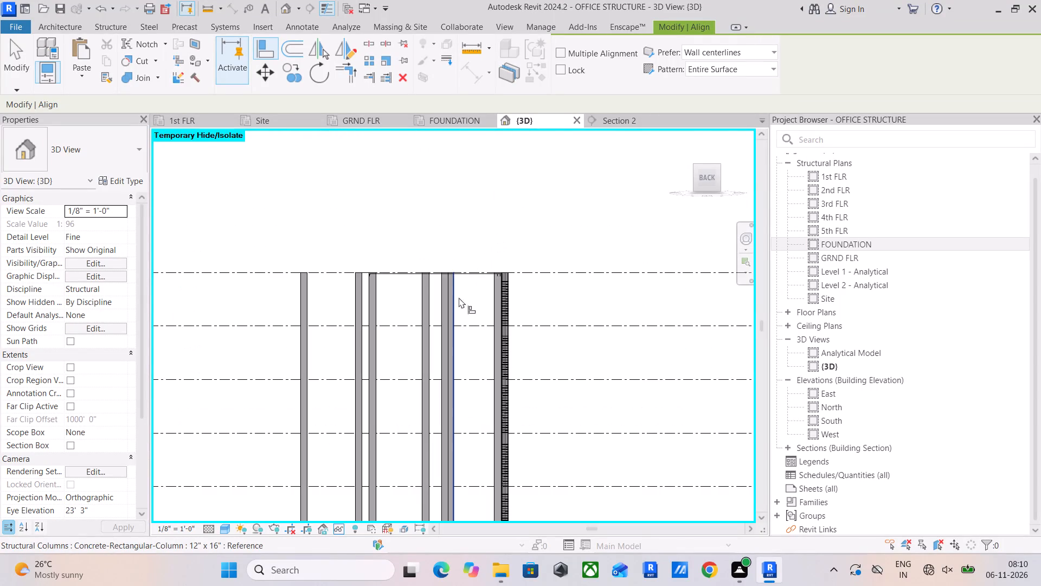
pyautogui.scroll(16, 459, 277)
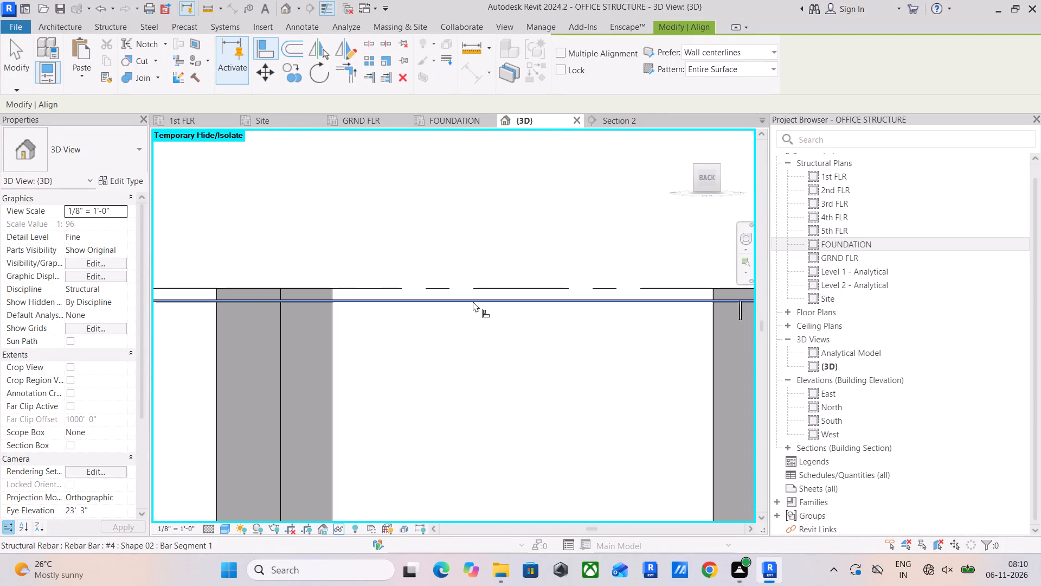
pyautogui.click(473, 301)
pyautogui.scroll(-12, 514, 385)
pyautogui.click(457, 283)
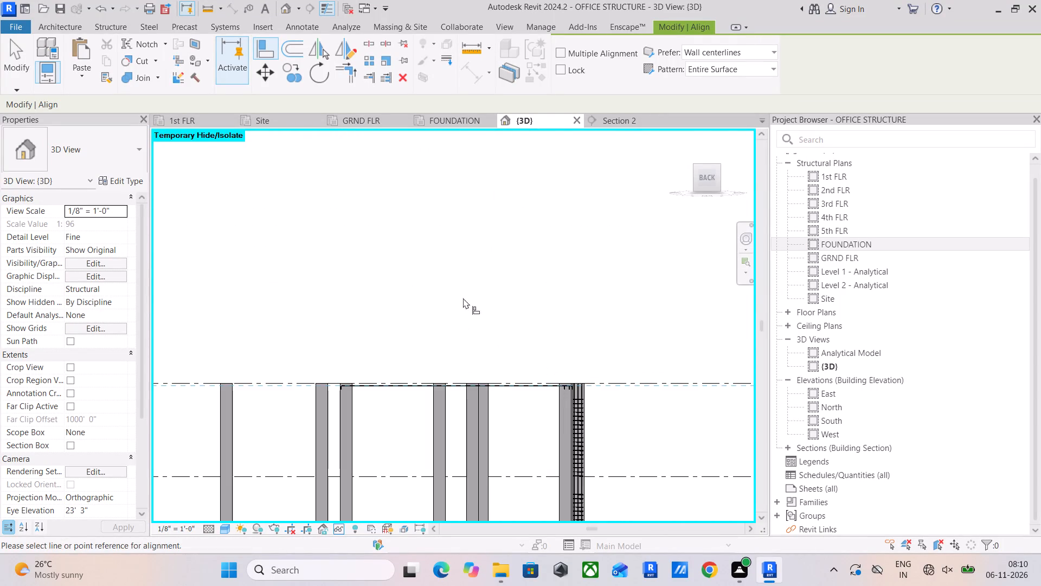
# In the back view, align the remaining displaced horizontal rebar at 5th FLR to the GRND FLR beam's top longitudinal bar.
pyautogui.moveTo(551, 419); pyautogui.dragTo(551, 109, button='middle')
pyautogui.scroll(-5, 499, 435)
pyautogui.moveTo(507, 430); pyautogui.dragTo(531, 269, button='middle')
pyautogui.scroll(4, 525, 310)
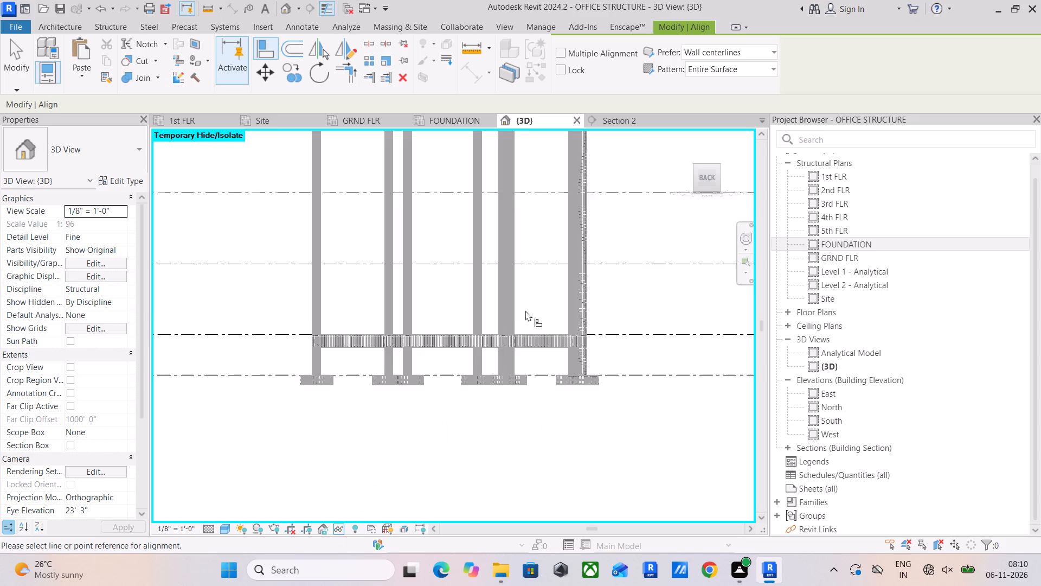
pyautogui.scroll(2, 525, 310)
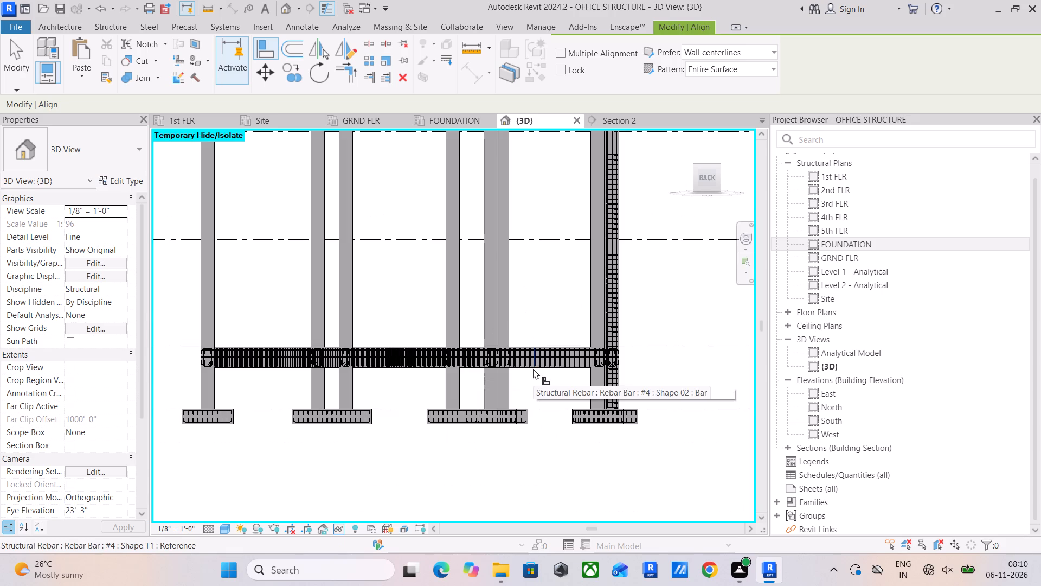
pyautogui.scroll(12, 533, 368)
pyautogui.scroll(3, 548, 286)
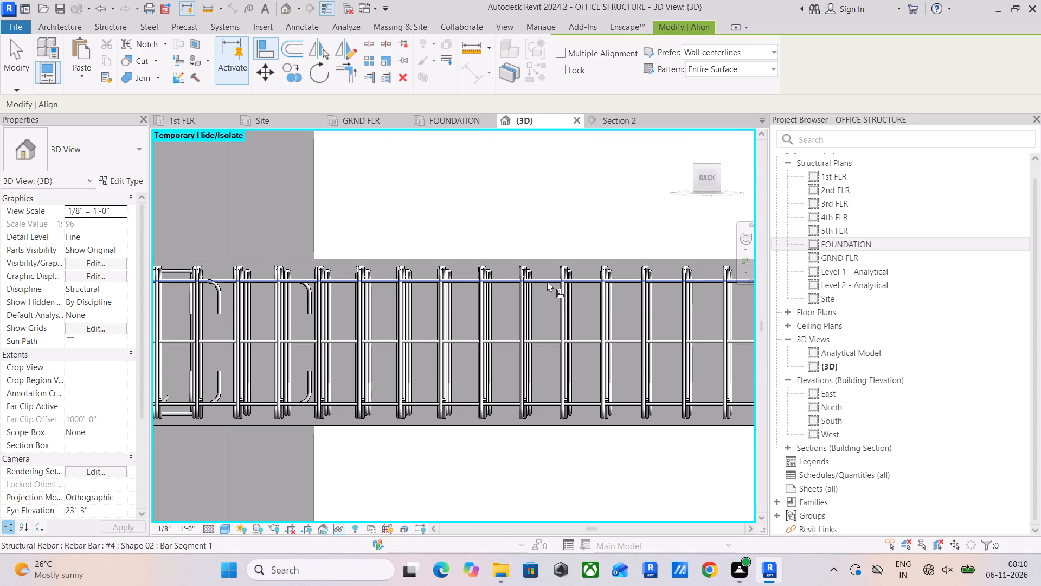
pyautogui.click(547, 281)
pyautogui.scroll(-18, 553, 279)
pyautogui.scroll(-3, 566, 242)
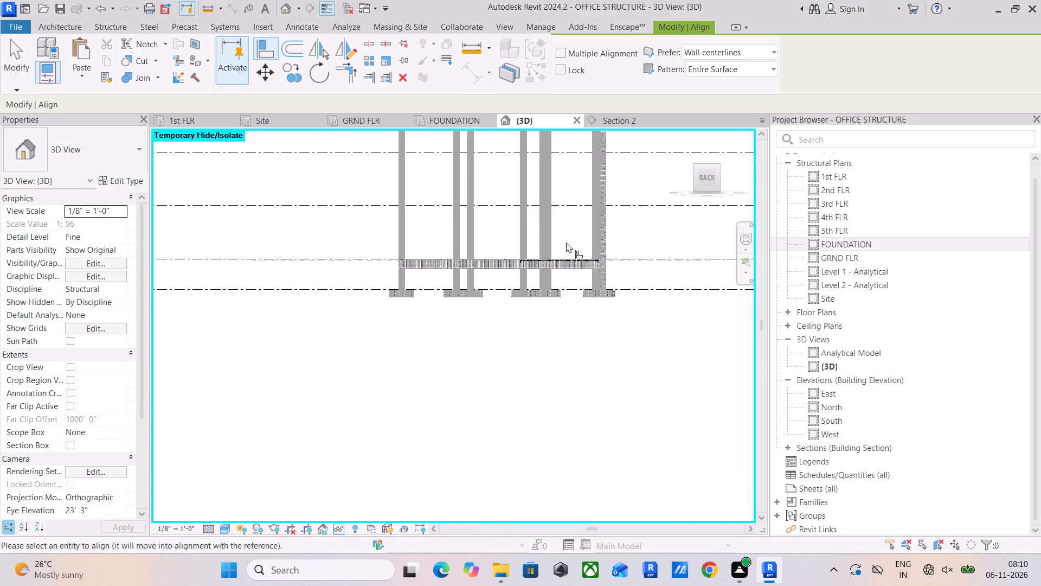
pyautogui.scroll(-1, 566, 242)
pyautogui.moveTo(566, 239); pyautogui.dragTo(561, 443, button='middle')
pyautogui.moveTo(570, 344); pyautogui.dragTo(564, 384, button='middle')
pyautogui.scroll(4, 542, 274)
pyautogui.scroll(13, 564, 332)
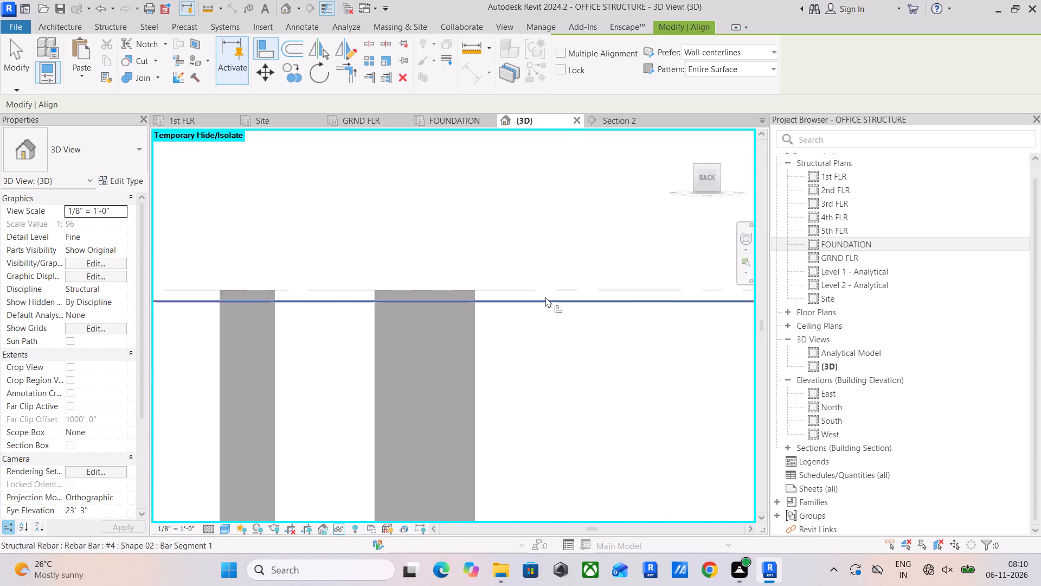
pyautogui.scroll(2, 545, 297)
pyautogui.click(545, 300)
pyautogui.scroll(-15, 554, 294)
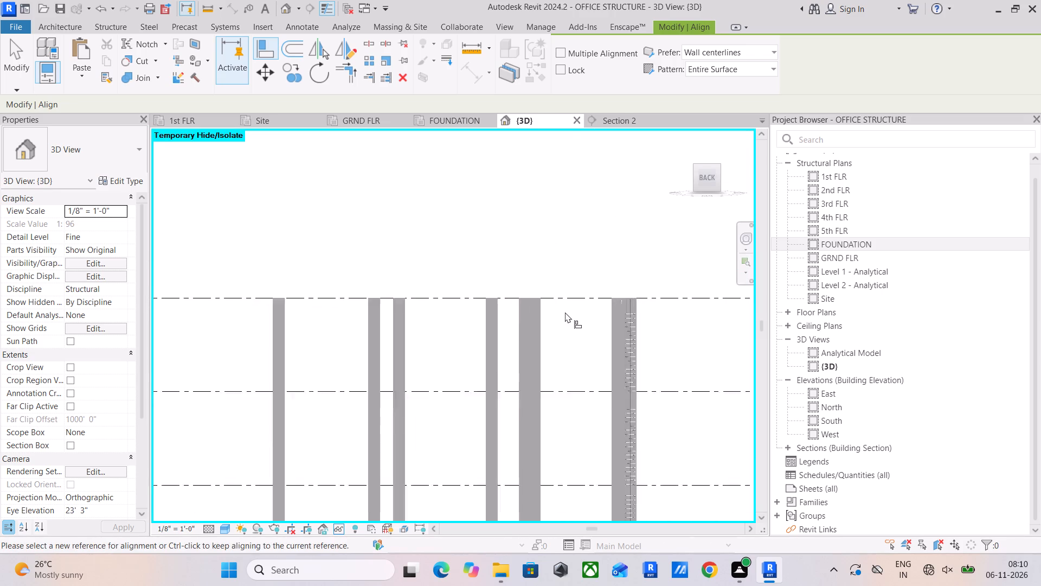
pyautogui.scroll(-2, 565, 312)
pyautogui.moveTo(571, 319); pyautogui.dragTo(513, 164, button='middle')
pyautogui.scroll(-5, 525, 294)
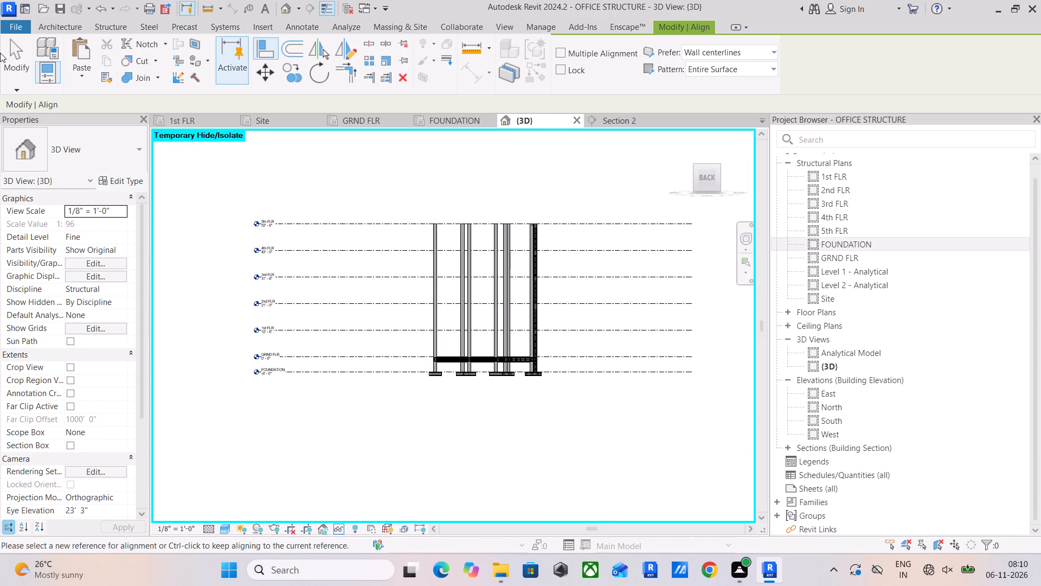
pyautogui.click(9, 53)
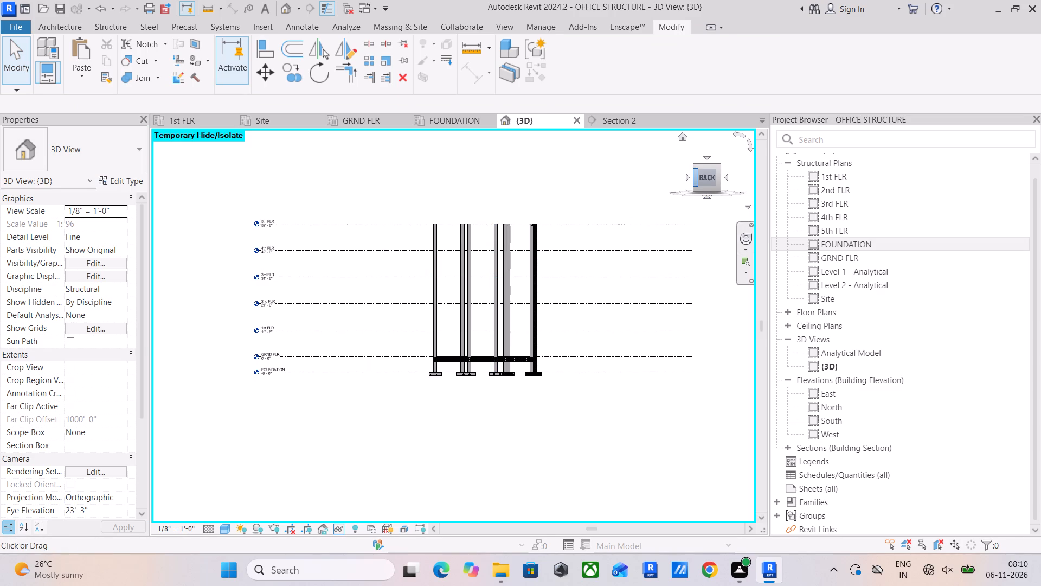
# Set the top level of the short 12" x 16" column at the inner cross beam's T-junction to 5th FLR.
pyautogui.moveTo(702, 180); pyautogui.dragTo(603, 217)
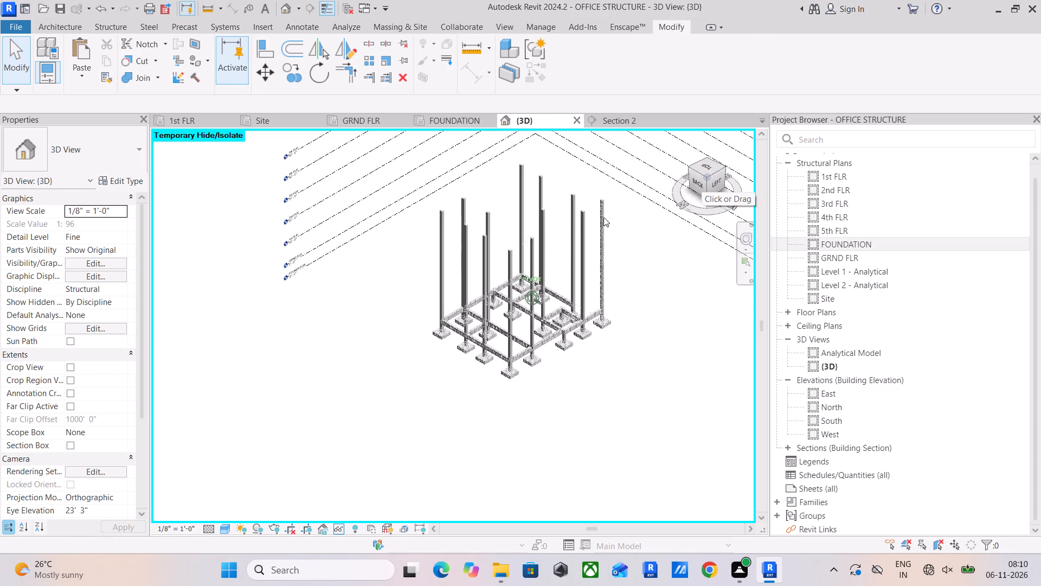
pyautogui.moveTo(603, 217); pyautogui.dragTo(338, 176)
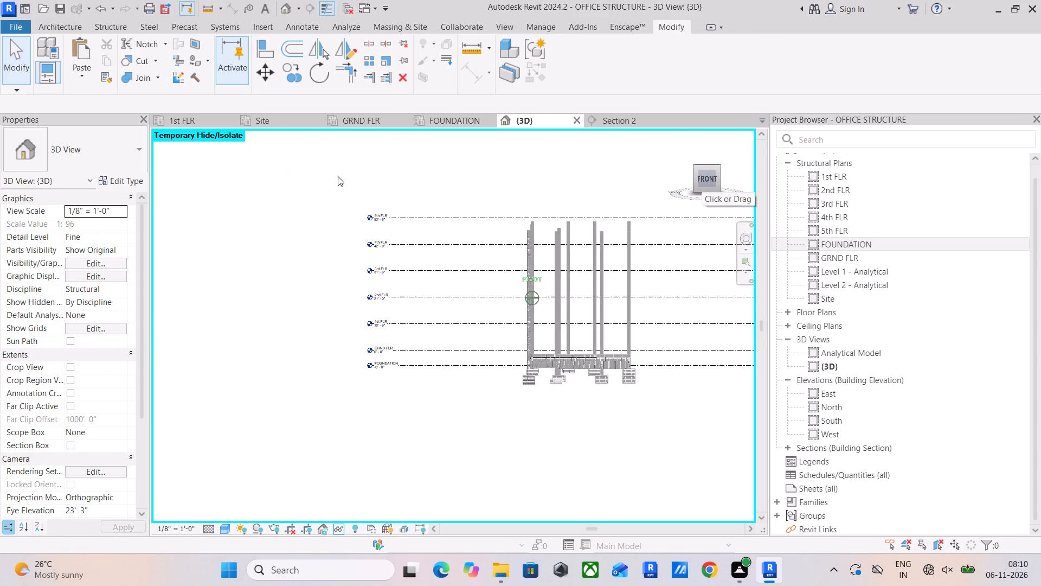
pyautogui.moveTo(338, 176); pyautogui.dragTo(202, 214)
pyautogui.scroll(2, 971, 328)
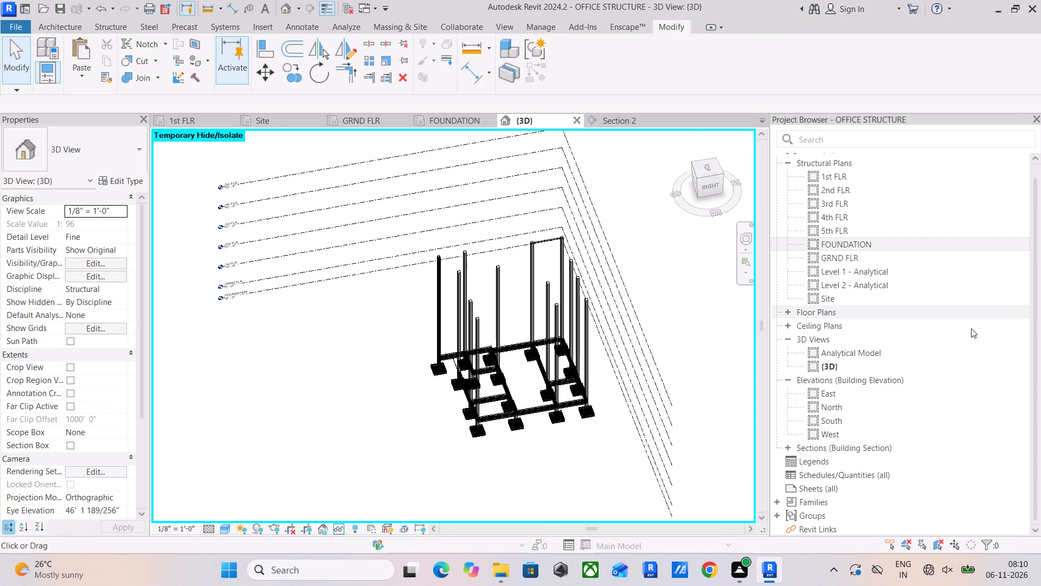
pyautogui.moveTo(712, 185); pyautogui.dragTo(714, 183)
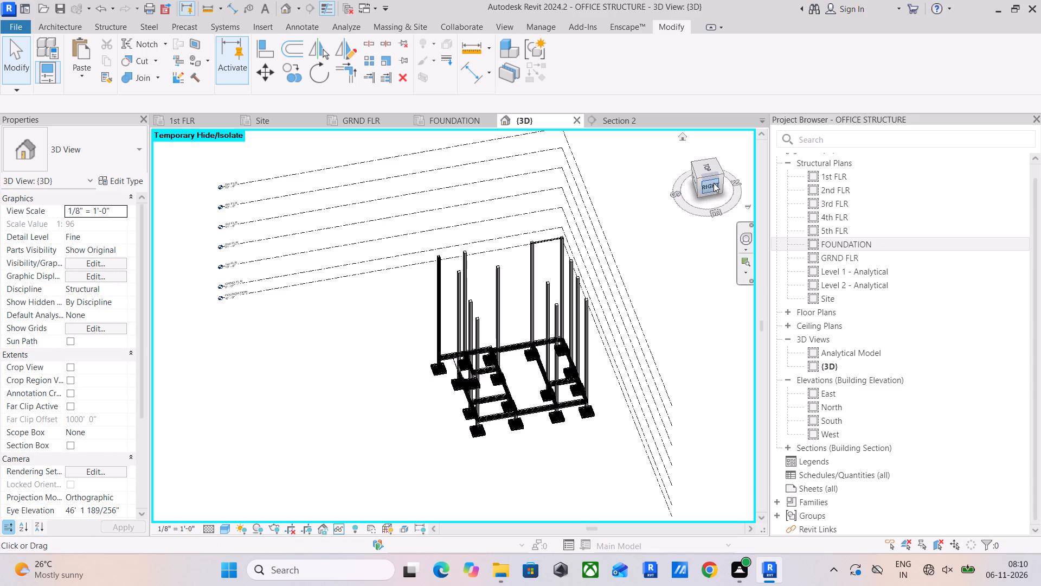
pyautogui.moveTo(714, 183); pyautogui.dragTo(722, 179)
pyautogui.scroll(5, 581, 347)
pyautogui.scroll(5, 463, 409)
pyautogui.moveTo(460, 411); pyautogui.dragTo(474, 405, button='middle')
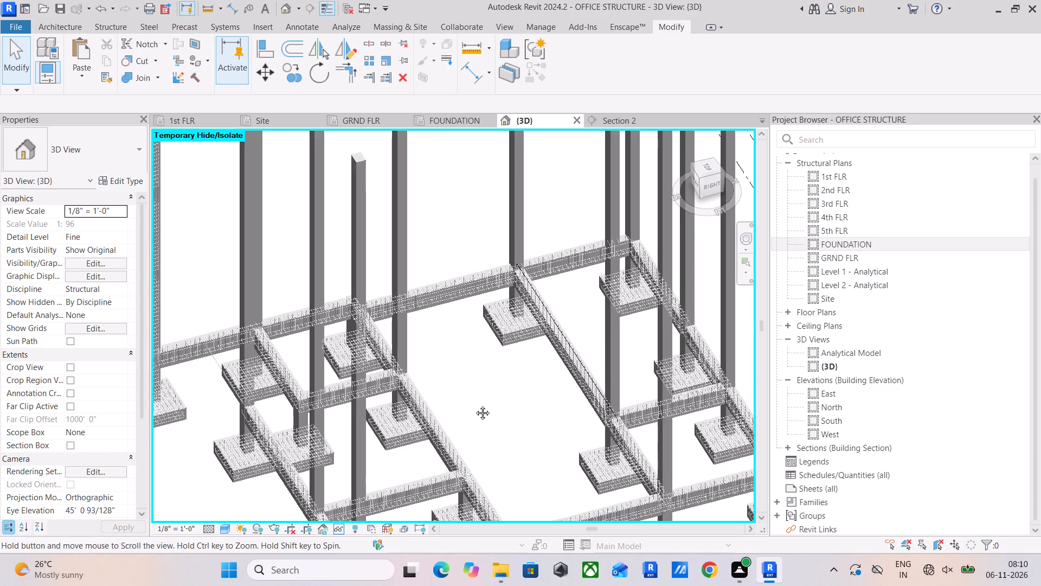
pyautogui.moveTo(474, 405); pyautogui.dragTo(528, 317, button='middle')
pyautogui.scroll(4, 521, 384)
pyautogui.click(535, 419)
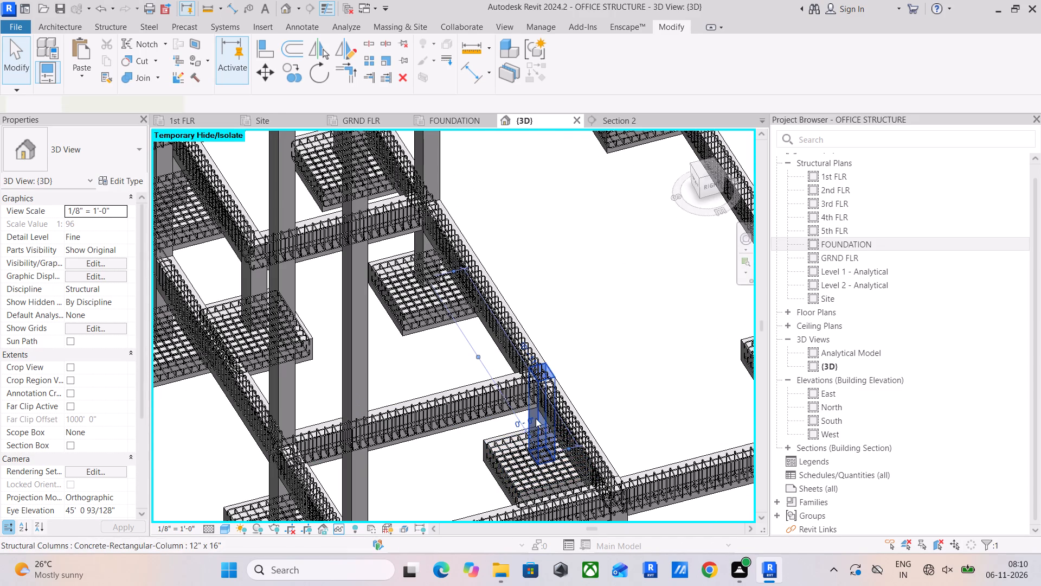
pyautogui.scroll(-4, 628, 294)
pyautogui.moveTo(634, 291); pyautogui.dragTo(551, 293, button='middle')
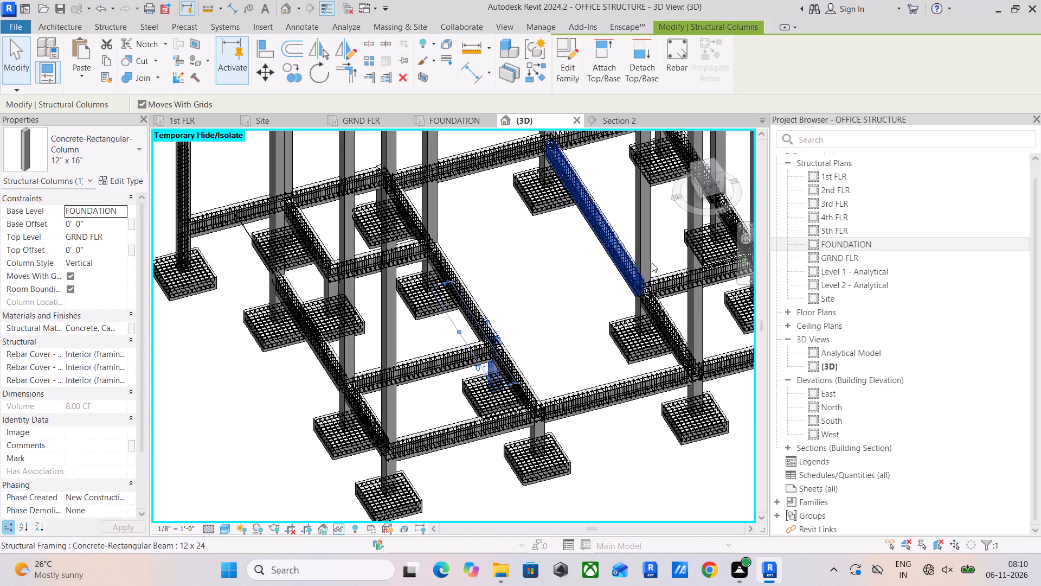
pyautogui.click(121, 237)
pyautogui.scroll(-5, 87, 283)
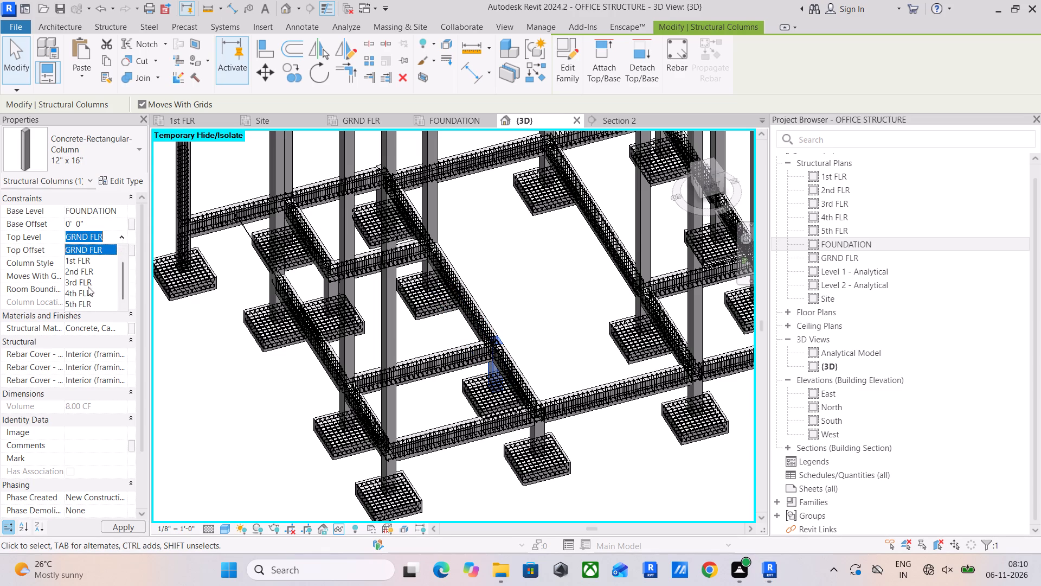
pyautogui.click(84, 303)
pyautogui.click(593, 321)
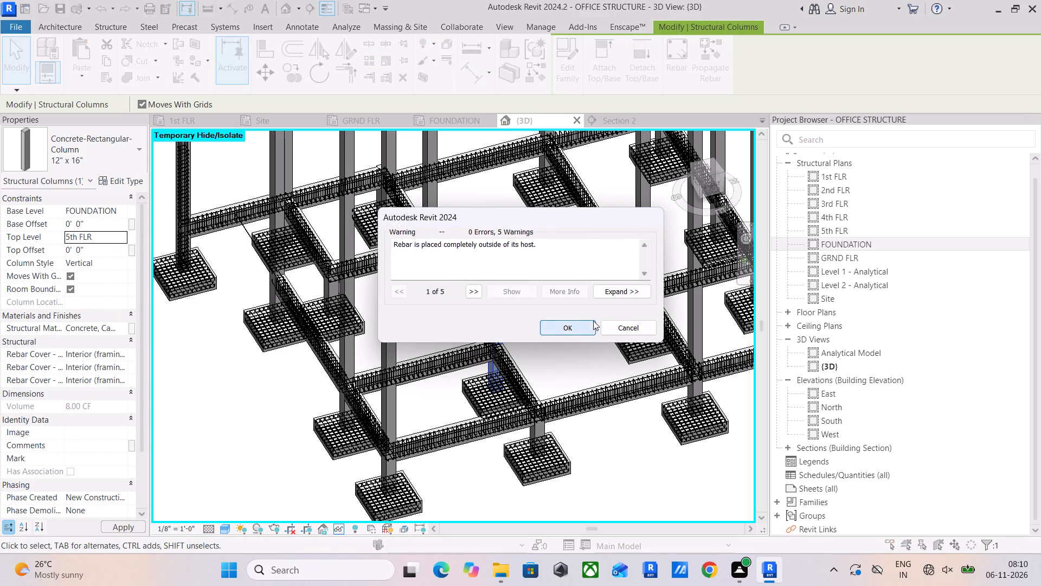
# In the front view, align the displaced rebar spanning the middle columns at 5th FLR to the GRND FLR beam's top longitudinal bar.
pyautogui.scroll(-5, 580, 326)
pyautogui.moveTo(555, 319); pyautogui.dragTo(509, 449, button='middle')
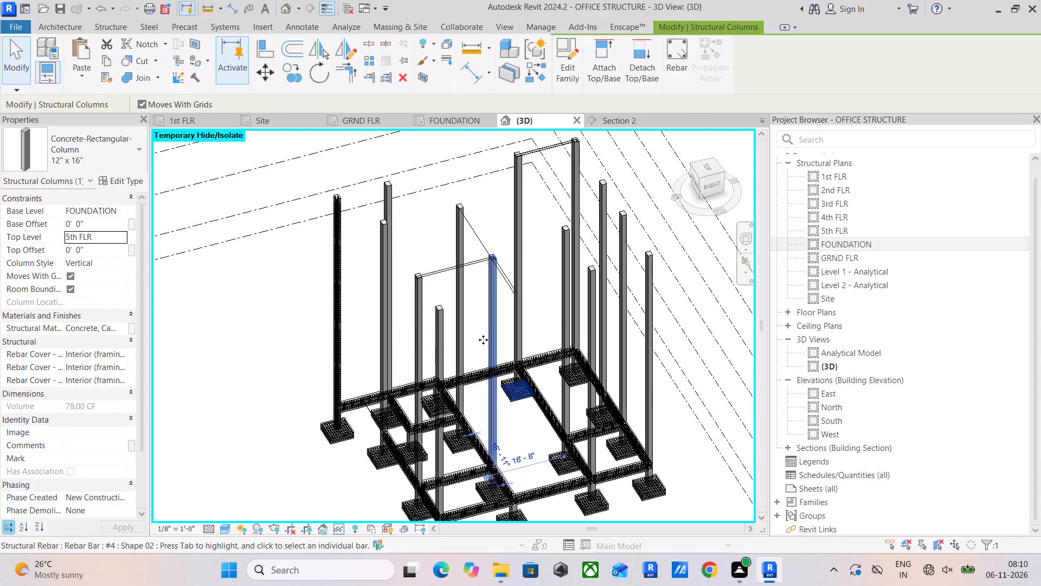
pyautogui.scroll(9, 461, 221)
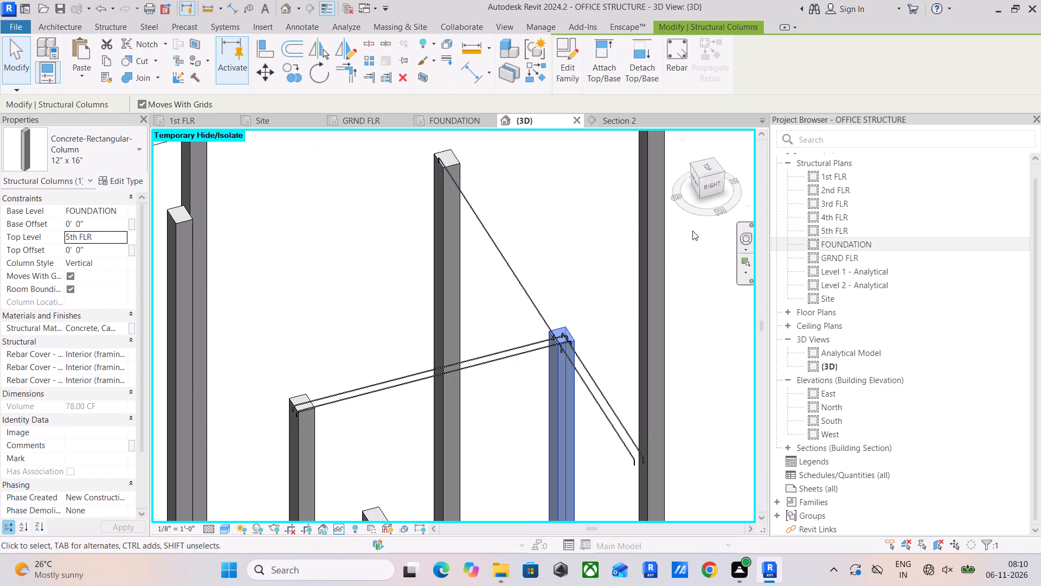
pyautogui.click(693, 178)
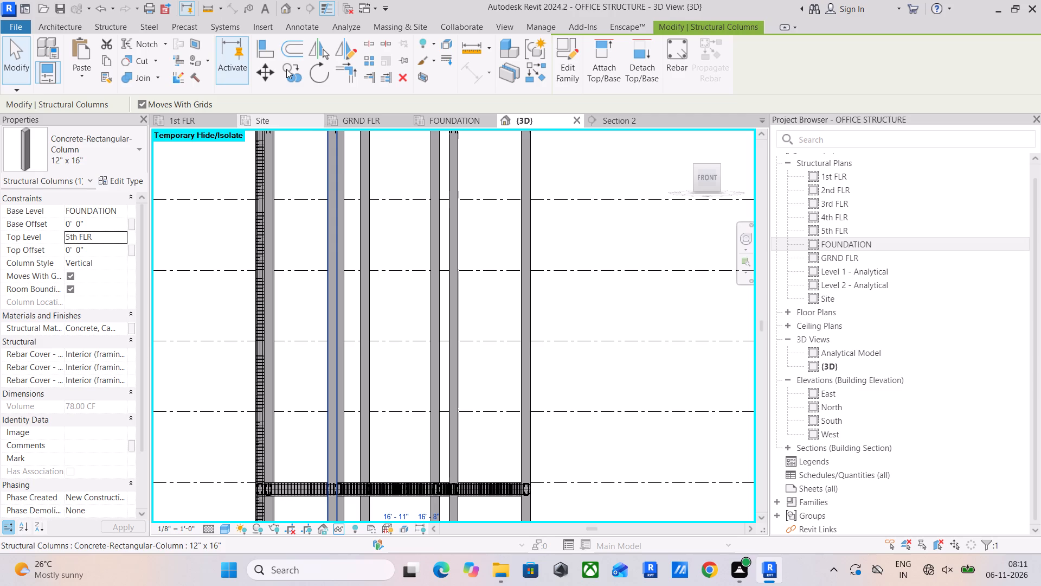
pyautogui.click(268, 50)
pyautogui.scroll(8, 428, 486)
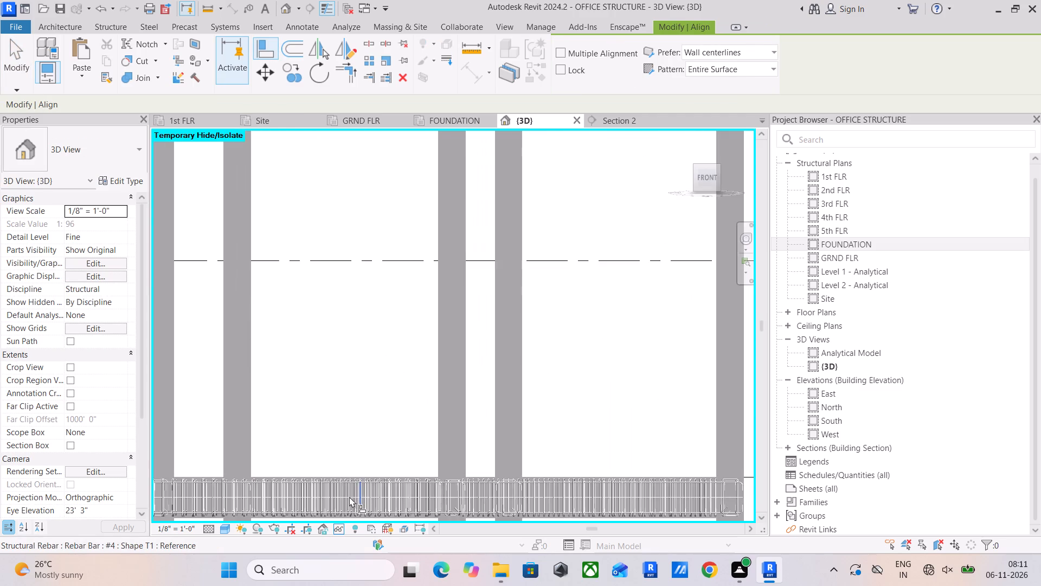
pyautogui.scroll(13, 348, 495)
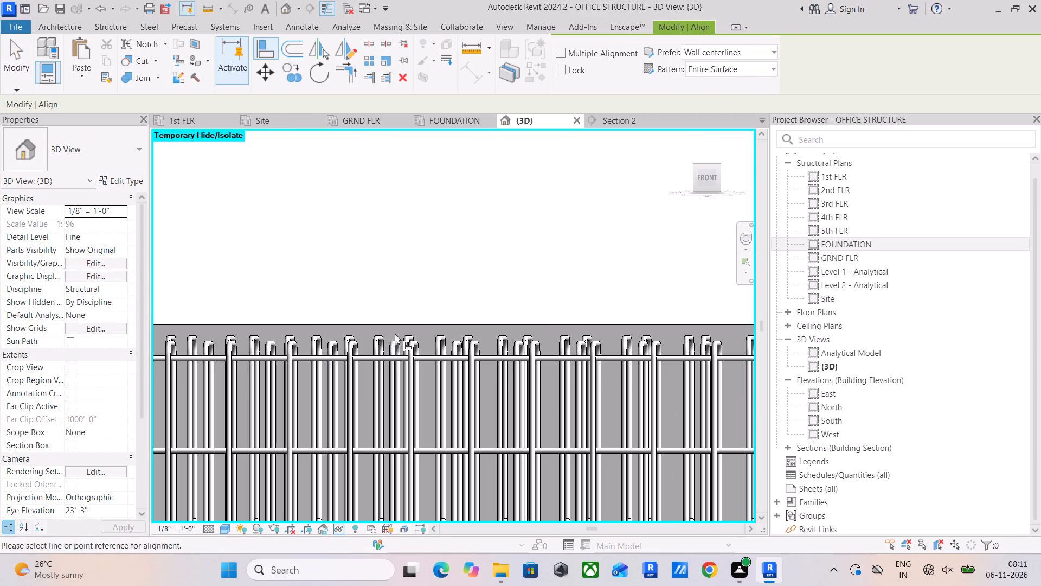
pyautogui.click(367, 357)
pyautogui.scroll(-17, 368, 358)
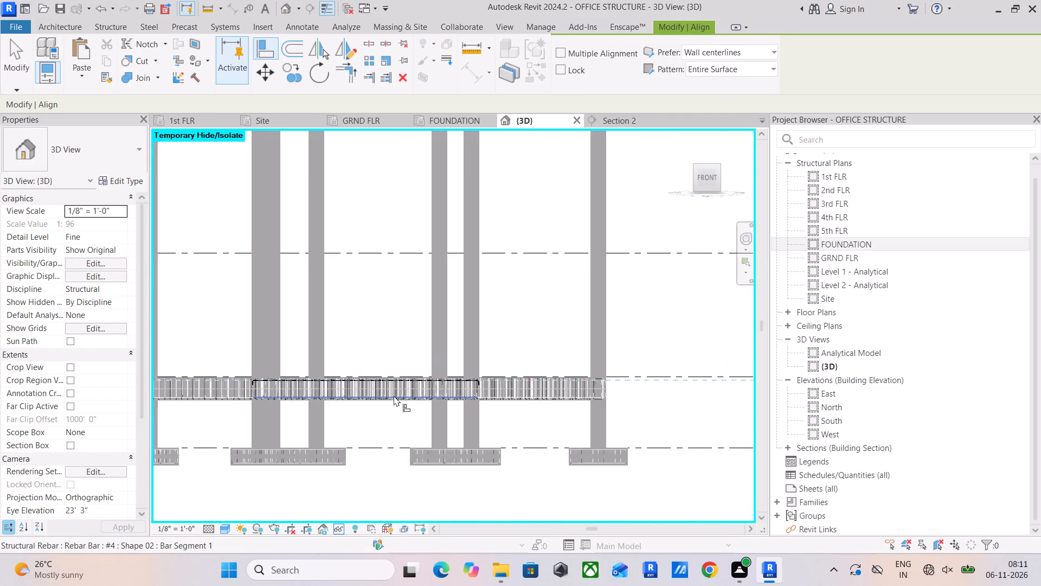
pyautogui.scroll(-6, 394, 396)
pyautogui.moveTo(412, 259); pyautogui.dragTo(440, 478, button='middle')
pyautogui.scroll(7, 428, 346)
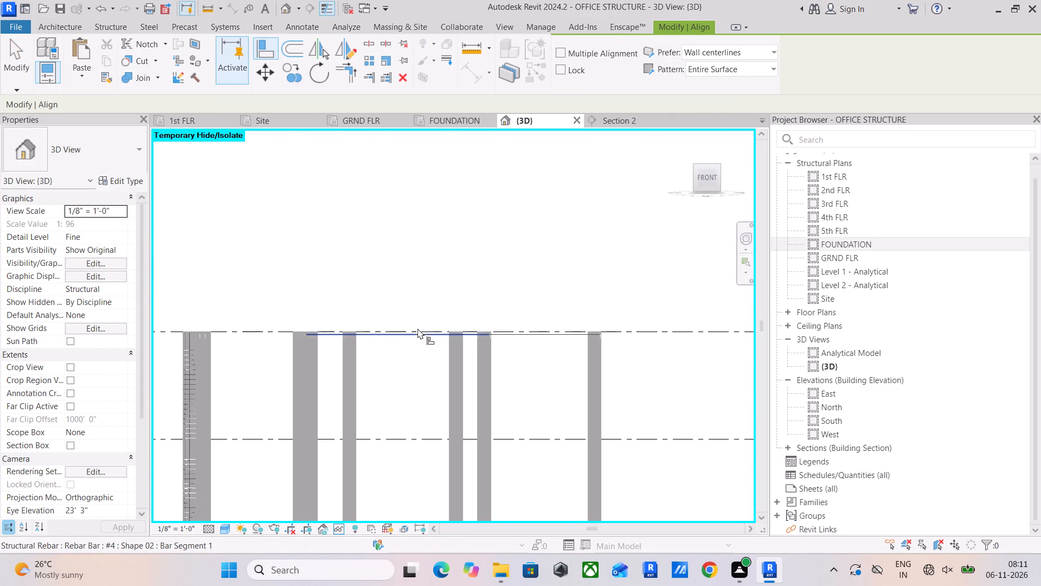
pyautogui.scroll(15, 417, 328)
pyautogui.click(400, 340)
# Align the displaced rebar in the end bay at 5th FLR to the top longitudinal bar of the GRND FLR beam below it.
pyautogui.scroll(-2, 414, 422)
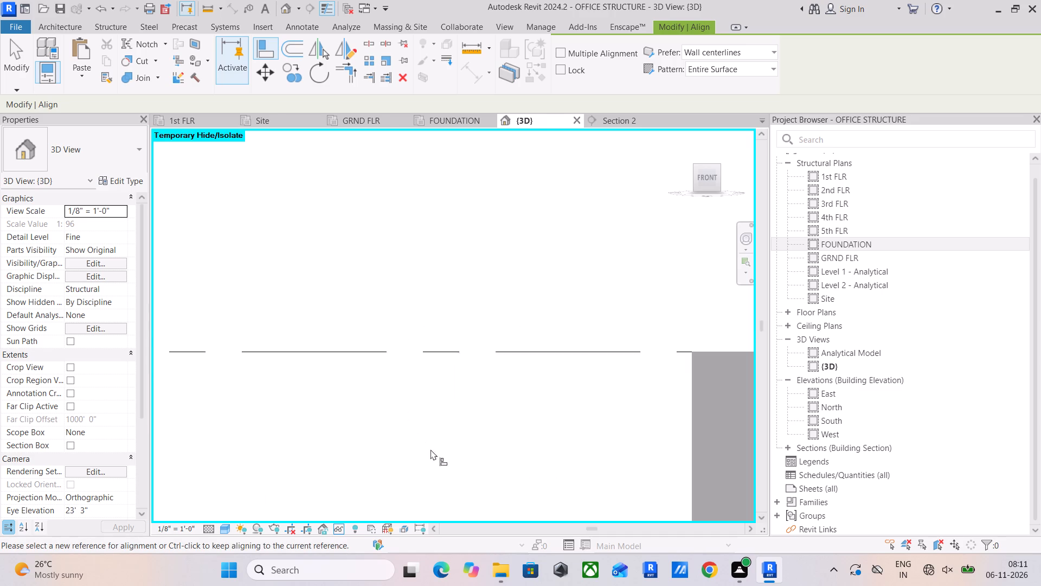
pyautogui.scroll(-11, 430, 449)
pyautogui.moveTo(489, 455); pyautogui.dragTo(422, 117, button='middle')
pyautogui.scroll(-3, 558, 434)
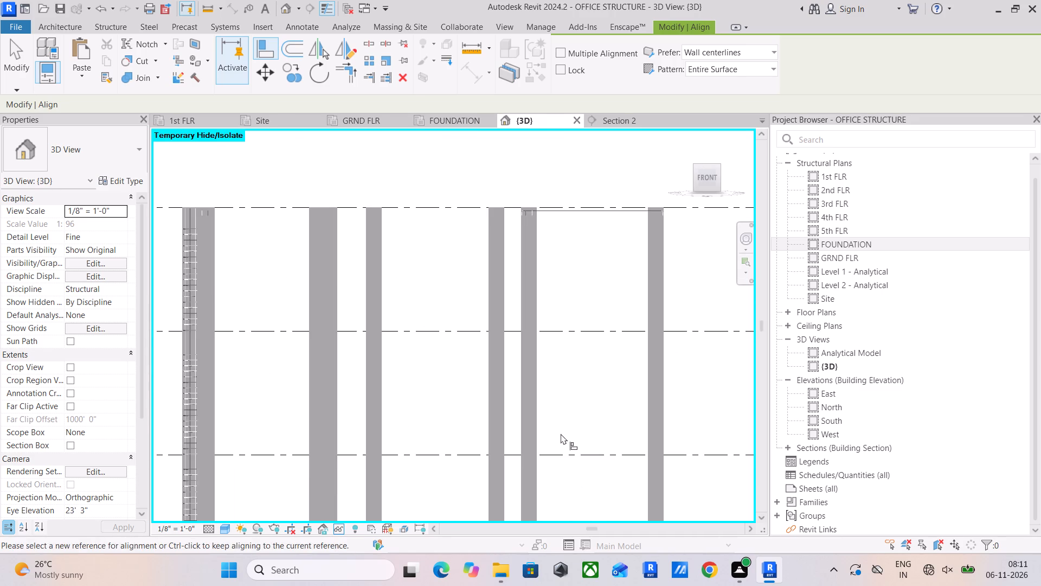
pyautogui.moveTo(555, 370); pyautogui.dragTo(523, 259, button='middle')
pyautogui.moveTo(551, 457); pyautogui.dragTo(564, 262, button='middle')
pyautogui.scroll(-6, 578, 470)
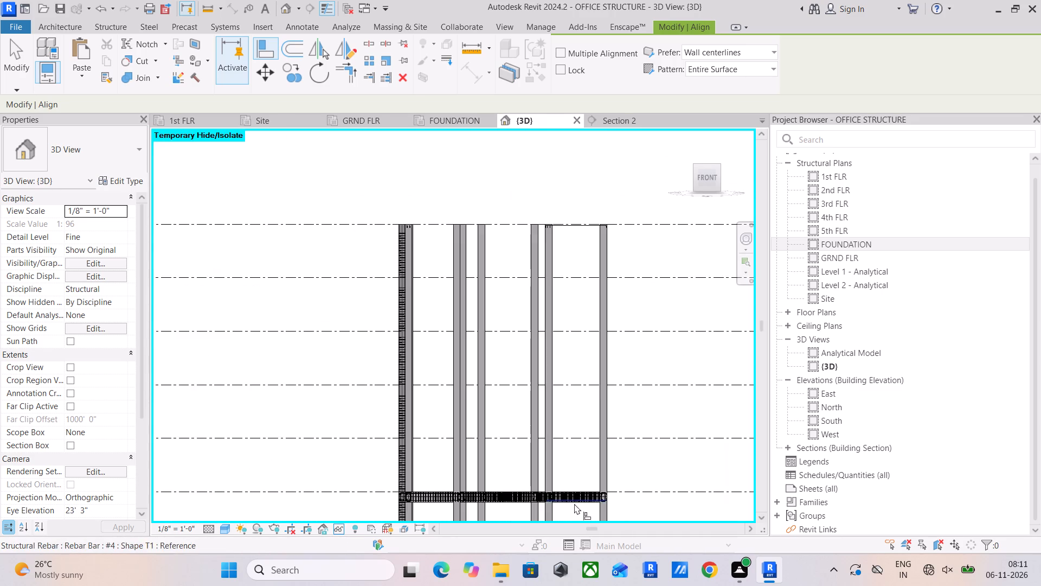
pyautogui.scroll(19, 574, 503)
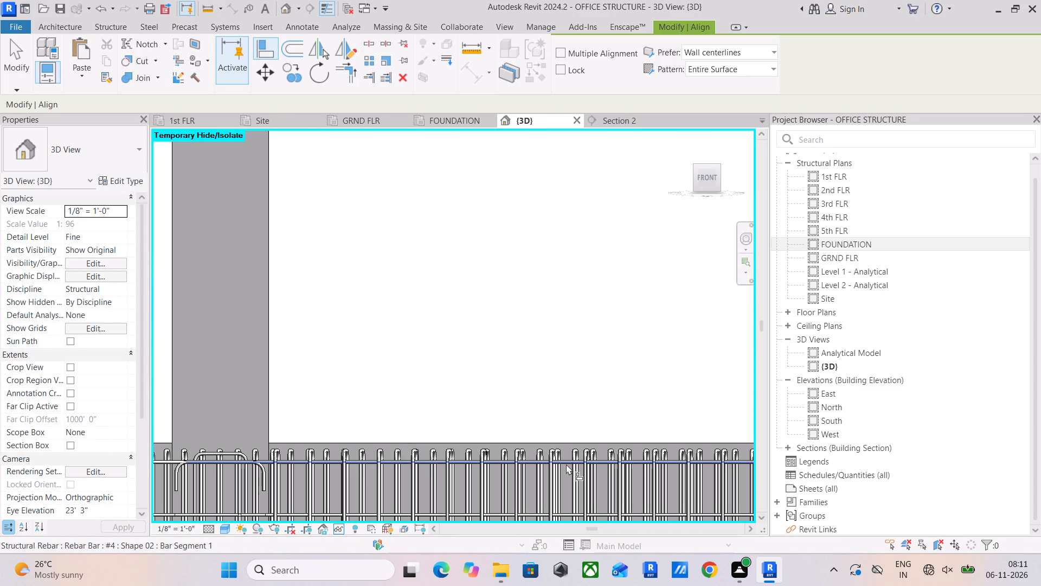
pyautogui.click(567, 462)
pyautogui.scroll(-10, 571, 443)
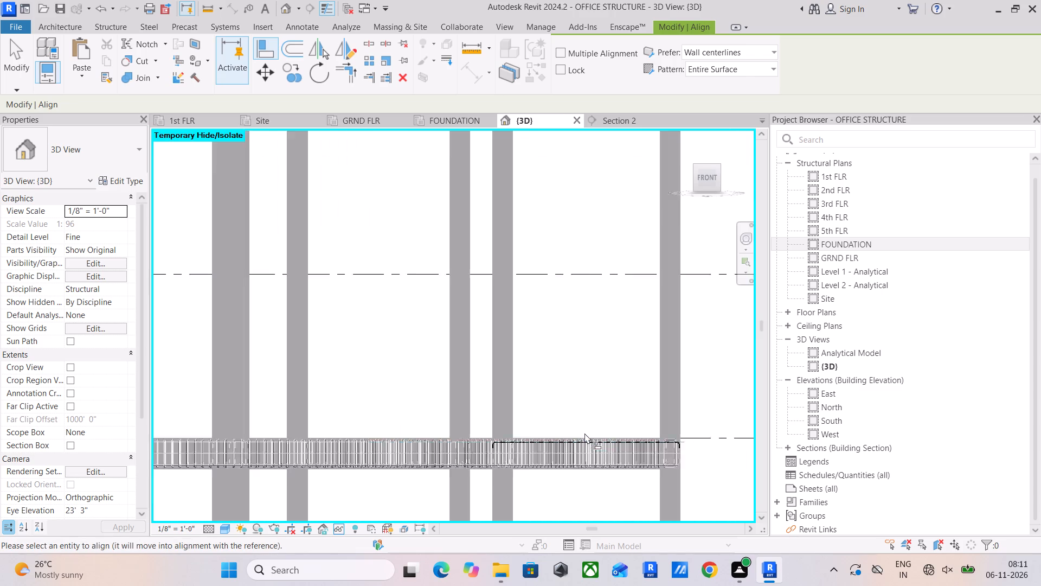
pyautogui.scroll(-10, 584, 433)
pyautogui.scroll(11, 586, 206)
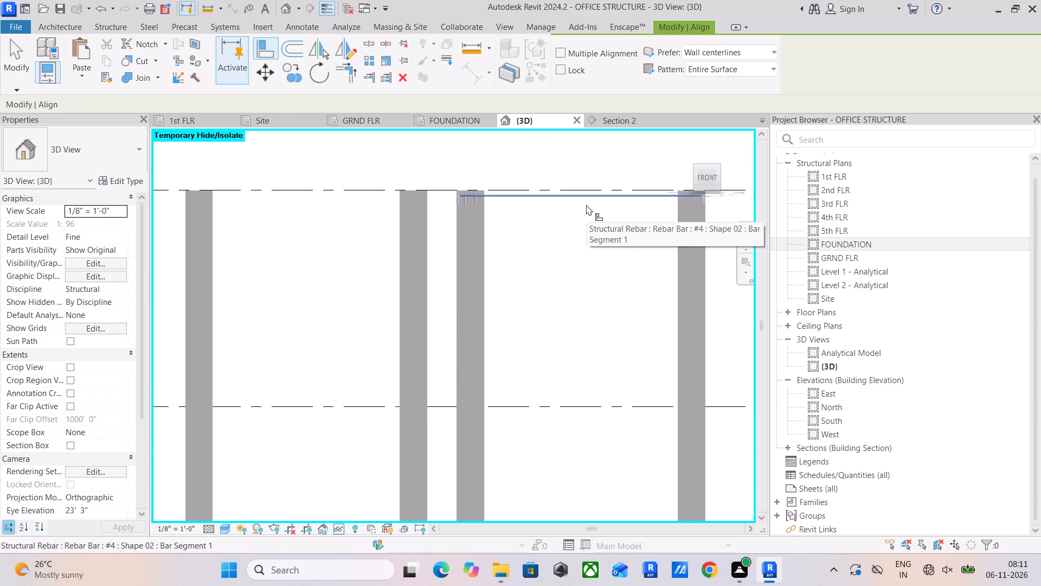
pyautogui.scroll(5, 586, 205)
pyautogui.scroll(5, 358, 206)
pyautogui.scroll(5, 328, 165)
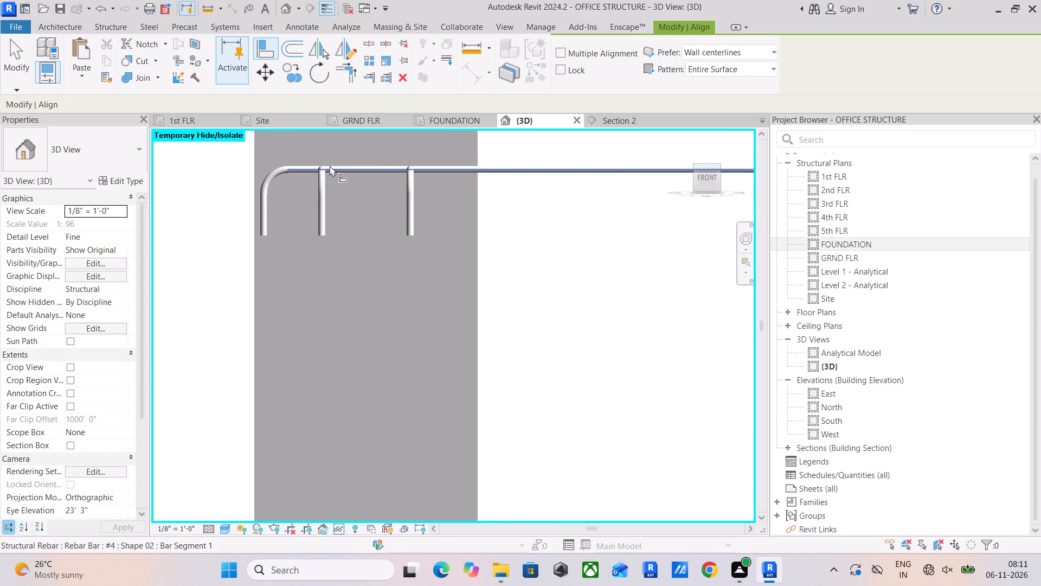
pyautogui.click(484, 170)
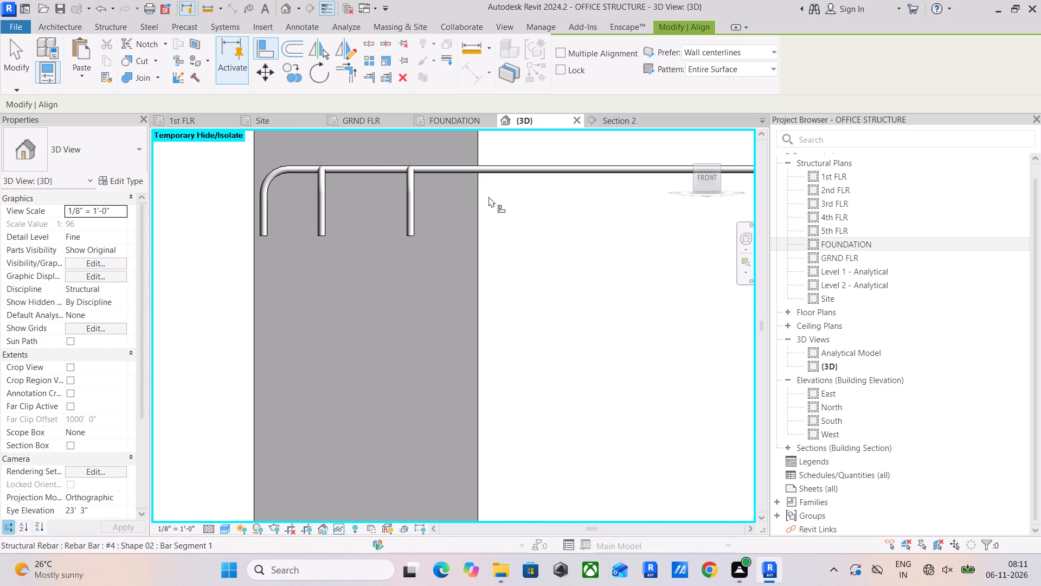
# In the front view, align the remaining displaced rebar in the end bay at 5th FLR to the GRND FLR beam's top longitudinal bar.
pyautogui.scroll(-19, 504, 304)
pyautogui.moveTo(576, 285); pyautogui.dragTo(544, 137, button='middle')
pyautogui.scroll(-5, 532, 322)
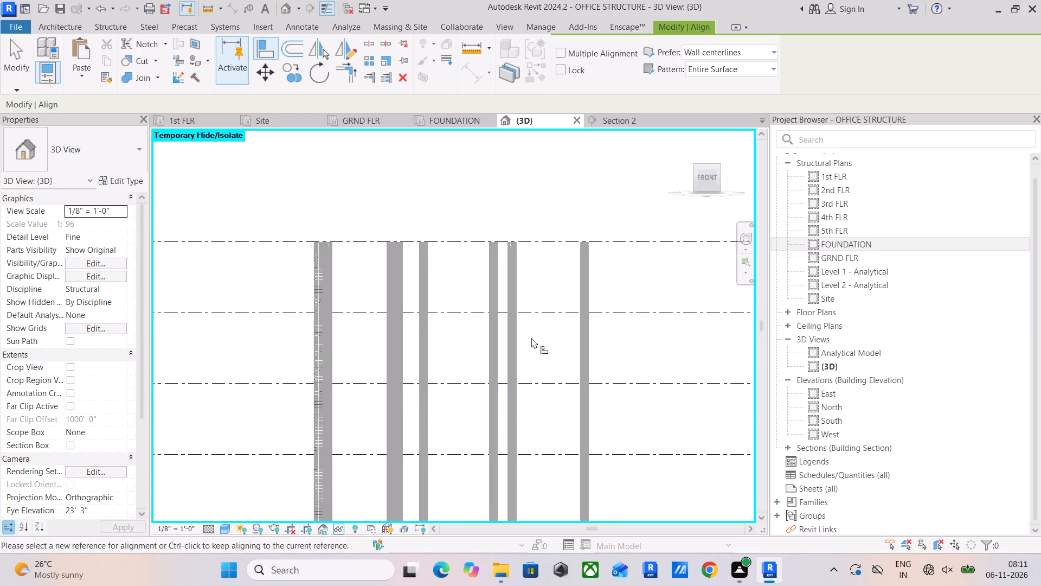
pyautogui.moveTo(537, 330); pyautogui.dragTo(544, 142, button='middle')
pyautogui.scroll(6, 541, 352)
pyautogui.scroll(5, 568, 436)
pyautogui.scroll(6, 568, 392)
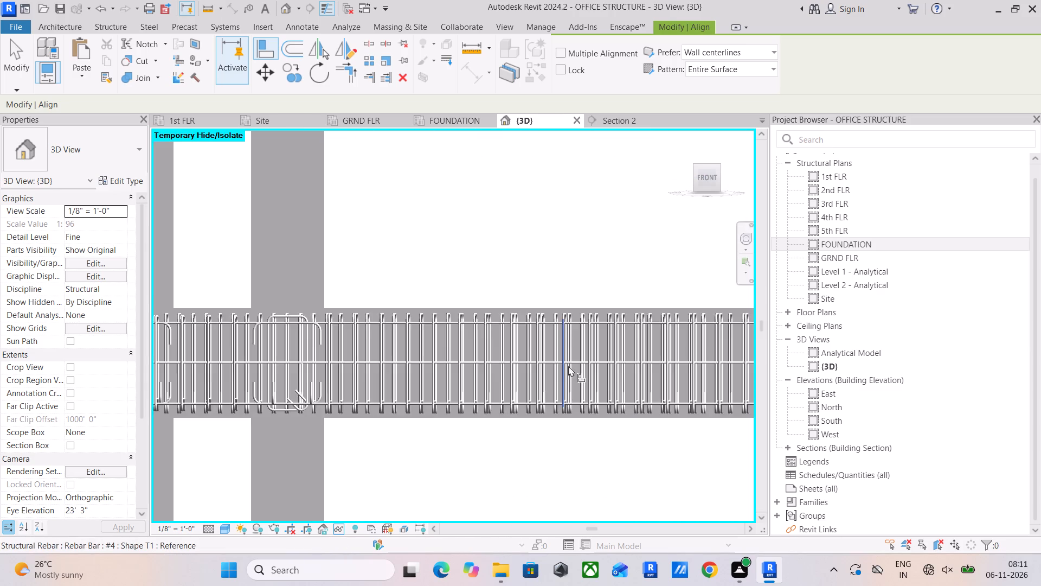
pyautogui.scroll(5, 543, 311)
pyautogui.click(543, 311)
pyautogui.scroll(-12, 558, 229)
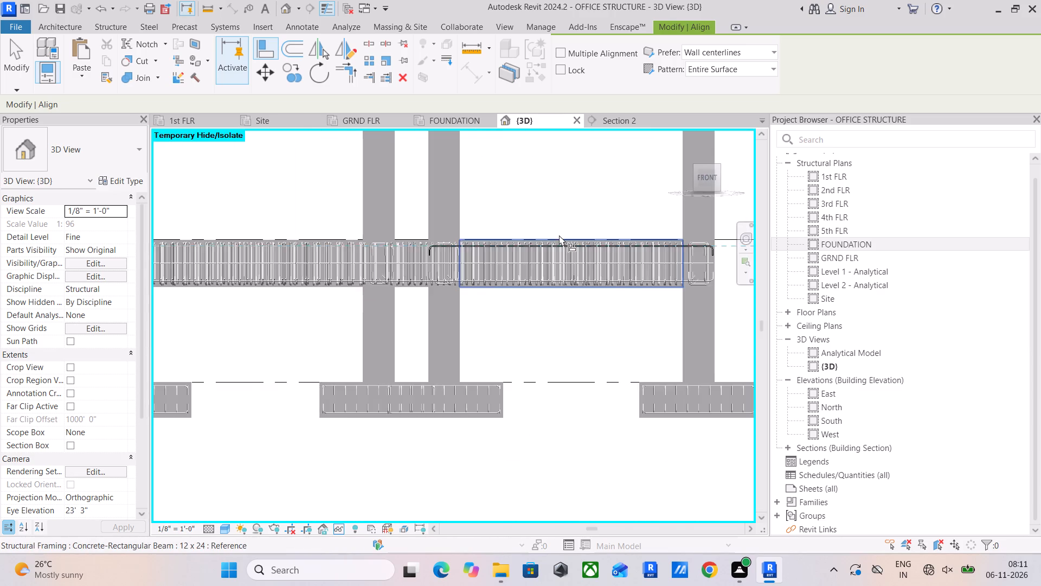
pyautogui.scroll(-12, 559, 235)
pyautogui.moveTo(566, 230); pyautogui.dragTo(555, 444, button='middle')
pyautogui.scroll(5, 560, 150)
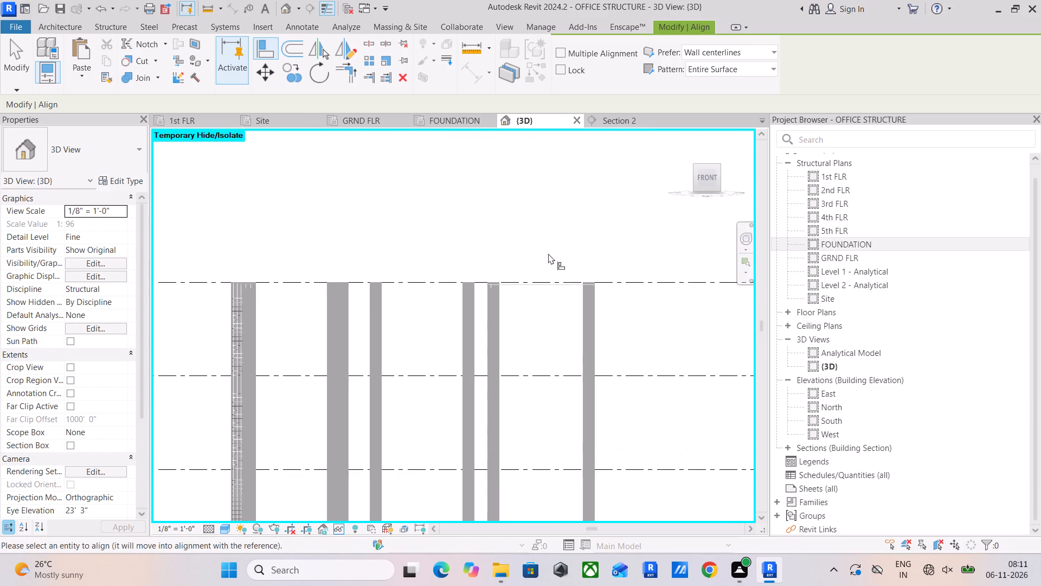
pyautogui.scroll(5, 548, 255)
pyautogui.scroll(6, 541, 301)
pyautogui.scroll(5, 433, 287)
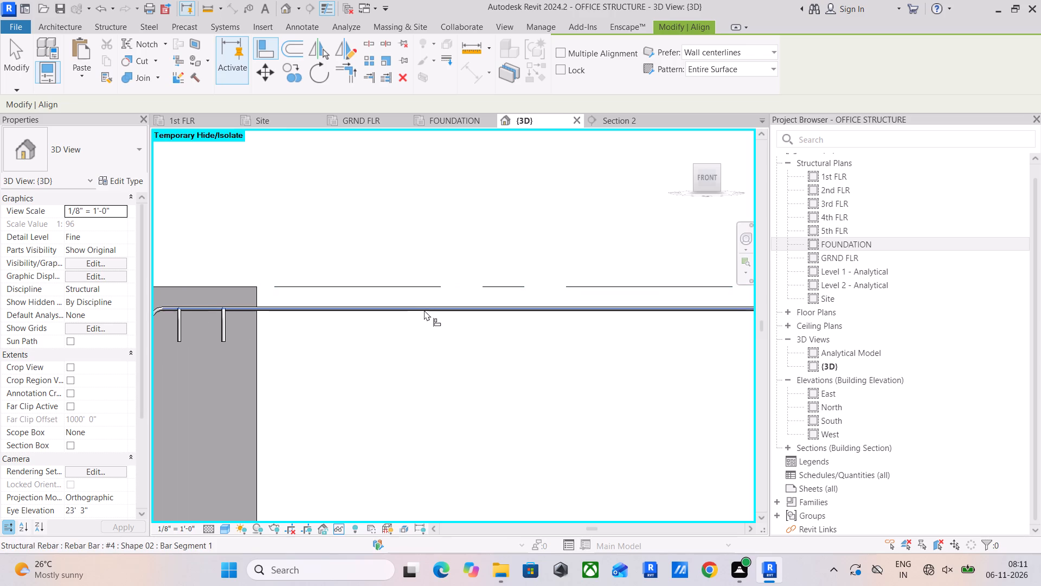
pyautogui.scroll(5, 428, 306)
pyautogui.click(428, 309)
pyautogui.scroll(-7, 428, 309)
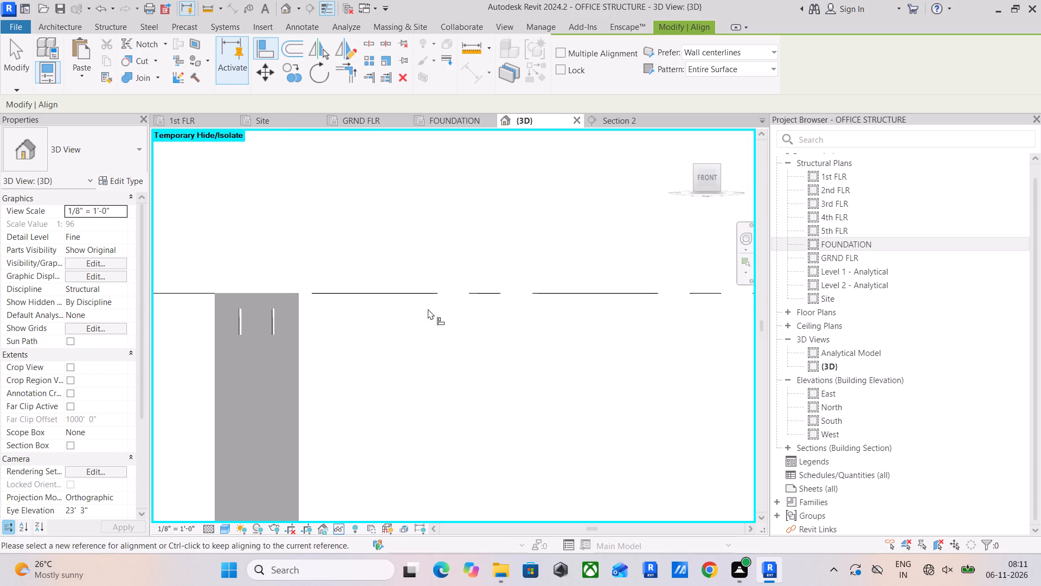
pyautogui.scroll(5, 269, 314)
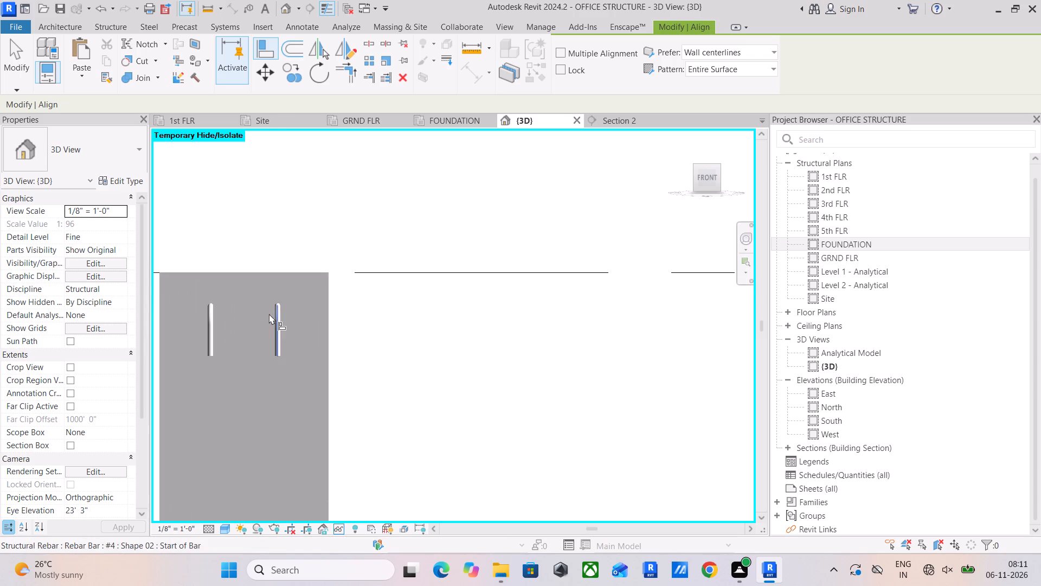
pyautogui.scroll(6, 269, 314)
pyautogui.scroll(-7, 303, 309)
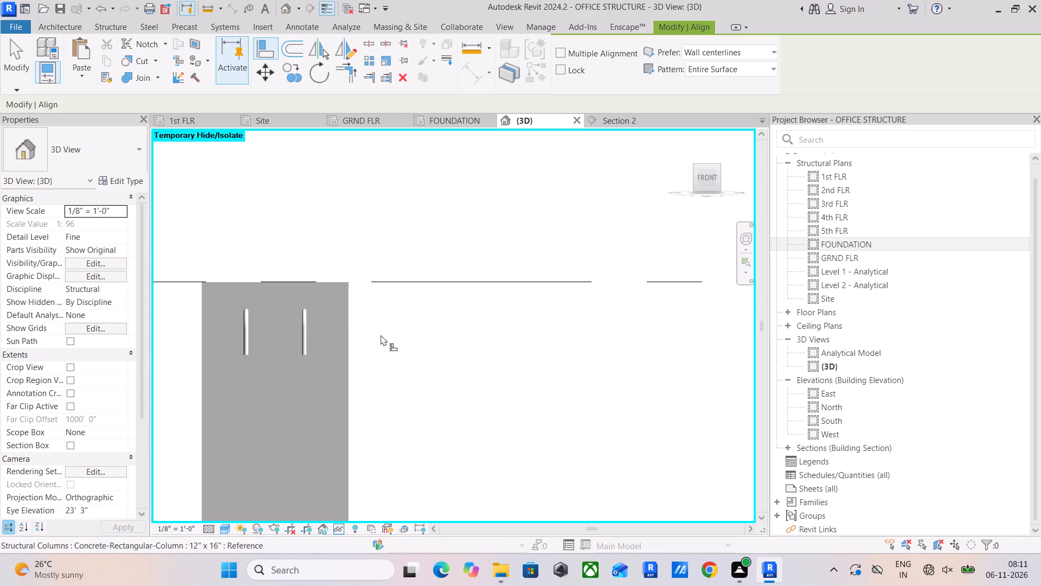
pyautogui.scroll(-6, 395, 340)
# In the right view, align the displaced rebar spanning the second to fourth columns at 5th FLR to the GRND FLR beam's top longitudinal bar.
pyautogui.moveTo(708, 179); pyautogui.dragTo(678, 192)
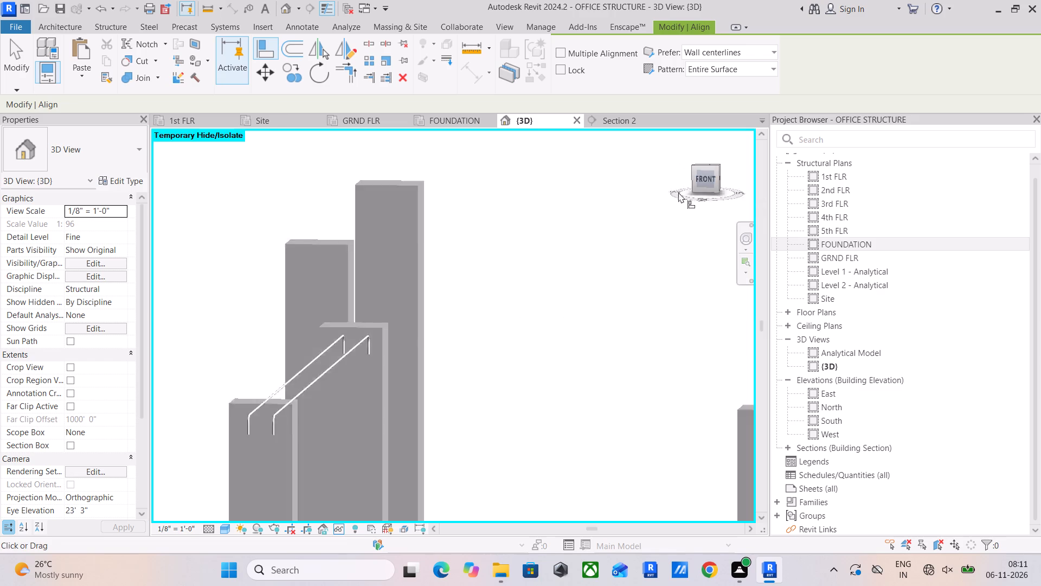
pyautogui.moveTo(678, 192); pyautogui.dragTo(562, 196)
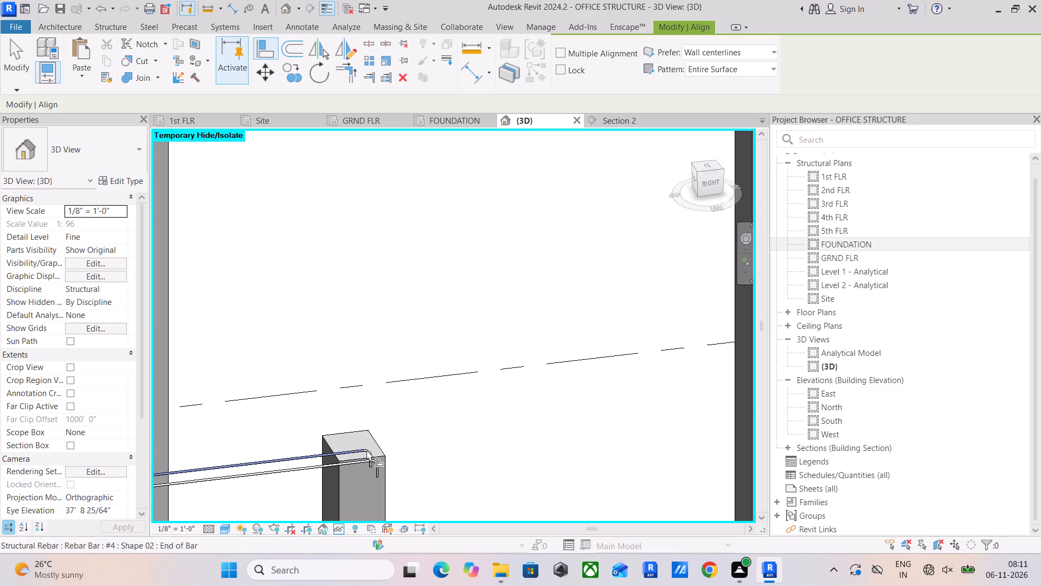
pyautogui.click(22, 63)
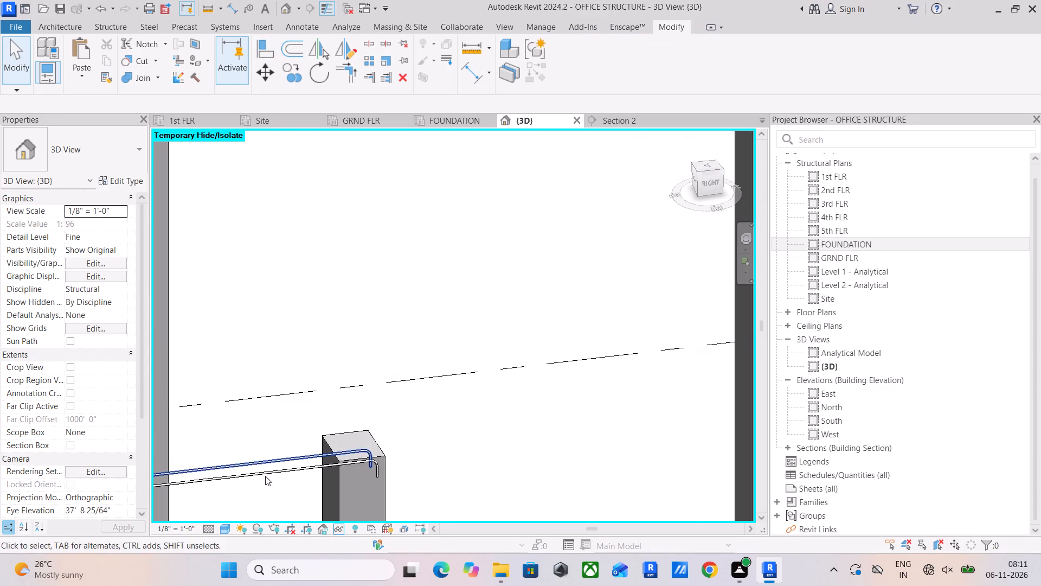
pyautogui.click(339, 496)
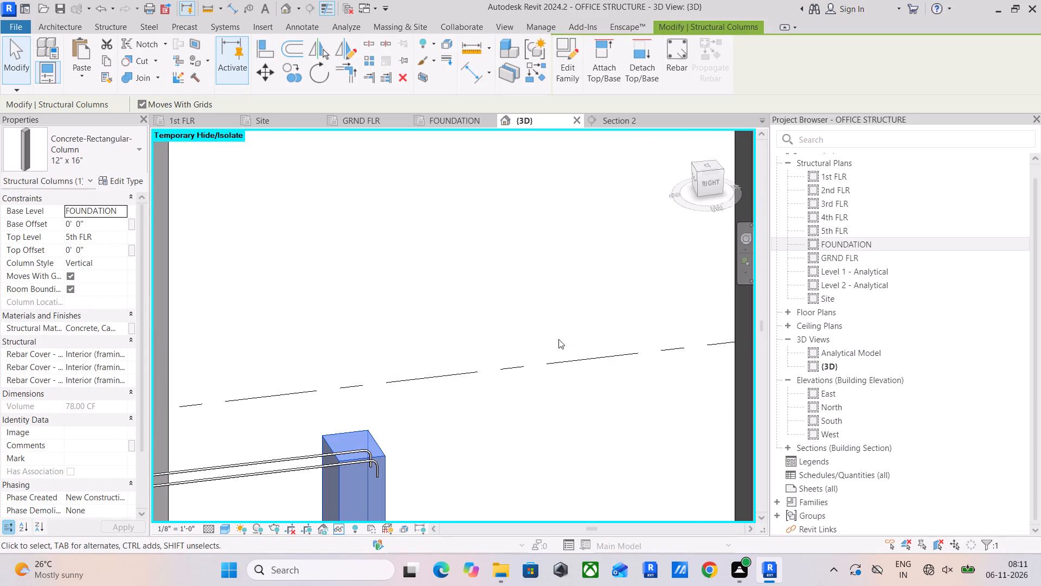
pyautogui.click(717, 184)
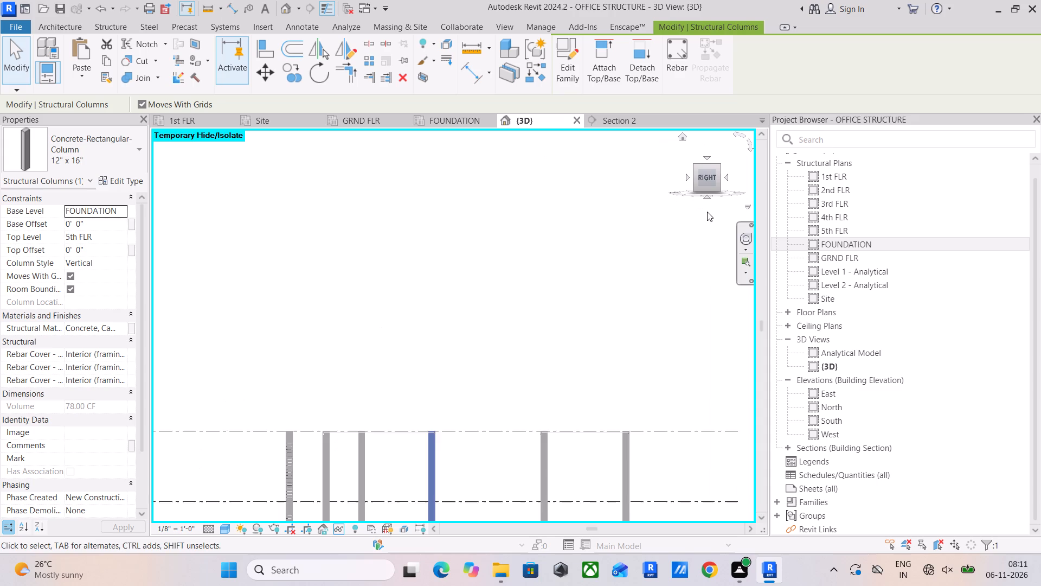
pyautogui.scroll(-5, 550, 279)
pyautogui.click(261, 41)
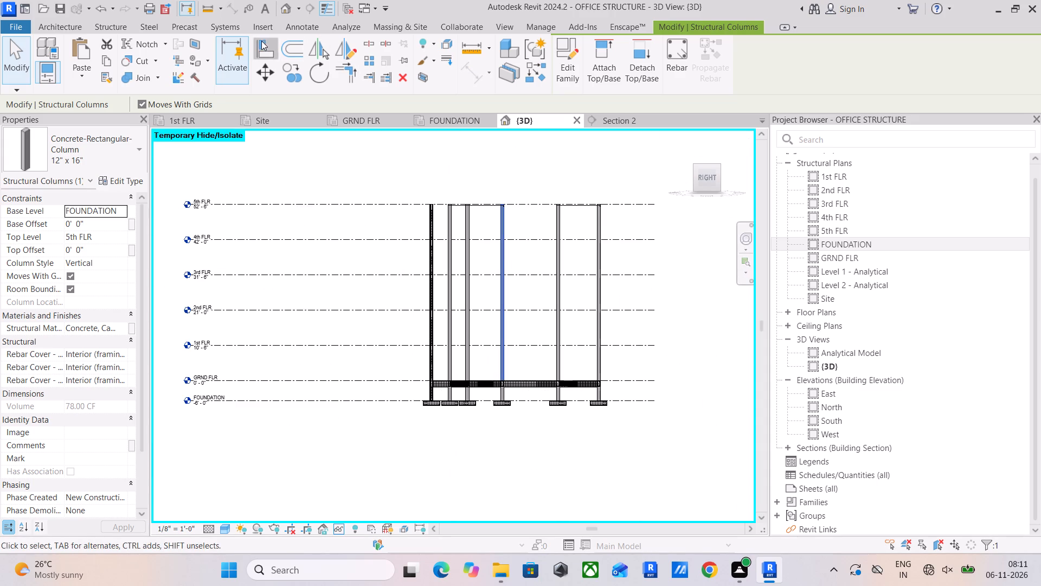
pyautogui.scroll(5, 514, 466)
pyautogui.scroll(15, 433, 304)
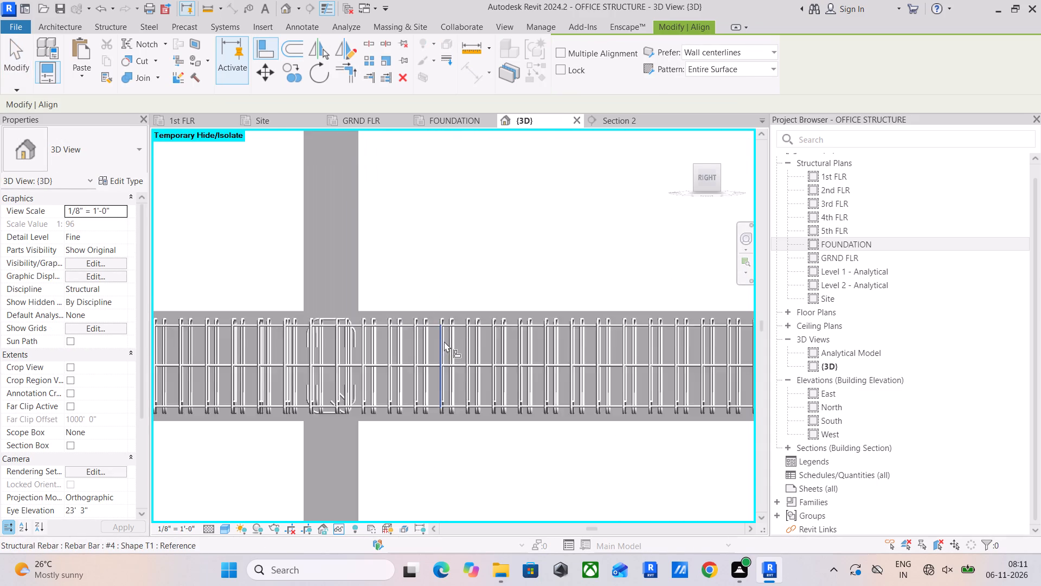
pyautogui.scroll(6, 444, 341)
pyautogui.click(445, 306)
pyautogui.scroll(-11, 523, 234)
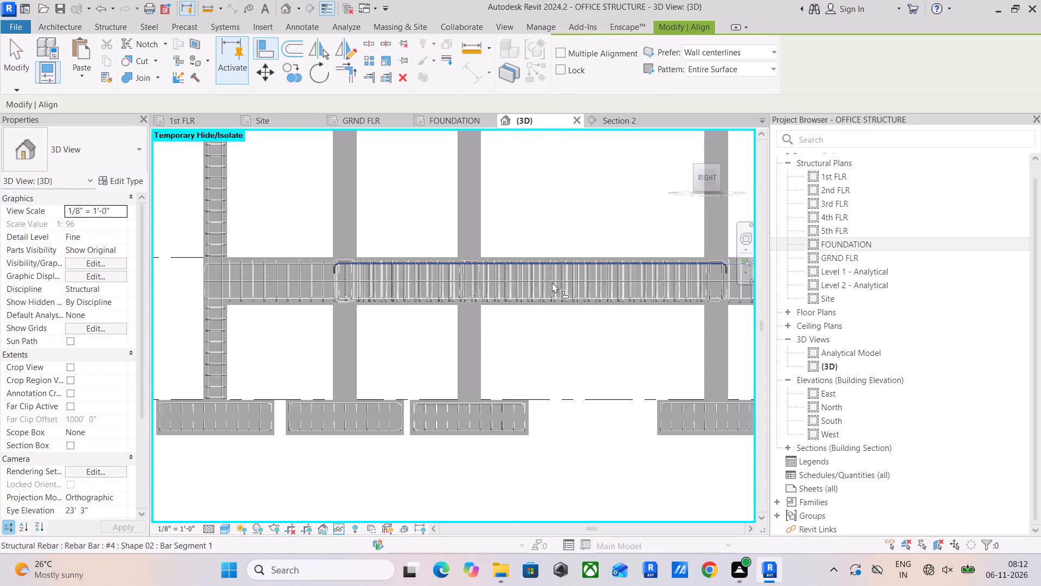
pyautogui.scroll(-7, 552, 282)
pyautogui.moveTo(578, 300); pyautogui.dragTo(560, 477, button='middle')
pyautogui.scroll(-6, 579, 315)
pyautogui.moveTo(583, 358); pyautogui.dragTo(569, 456, button='middle')
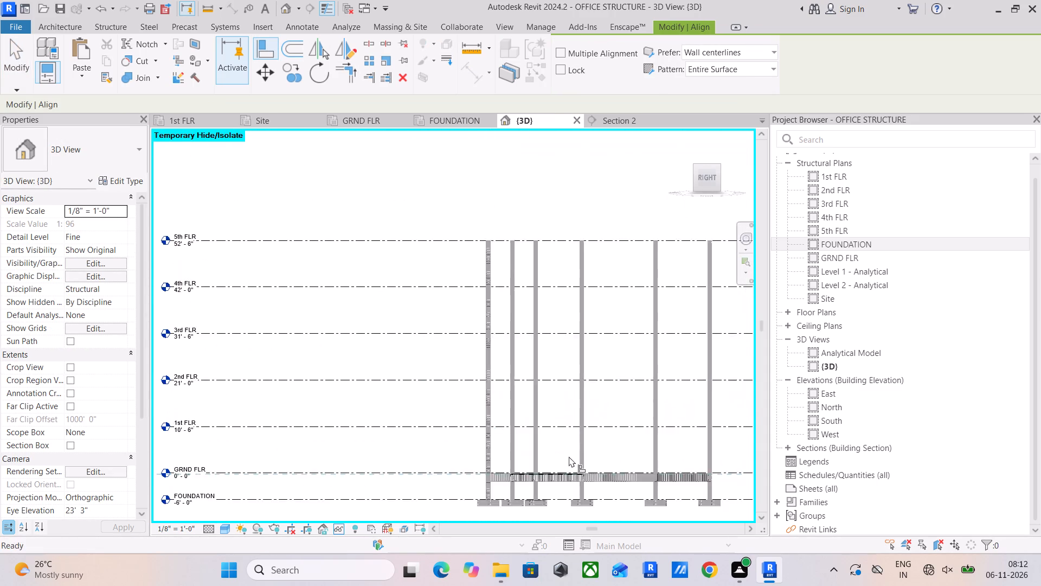
pyautogui.scroll(-3, 570, 454)
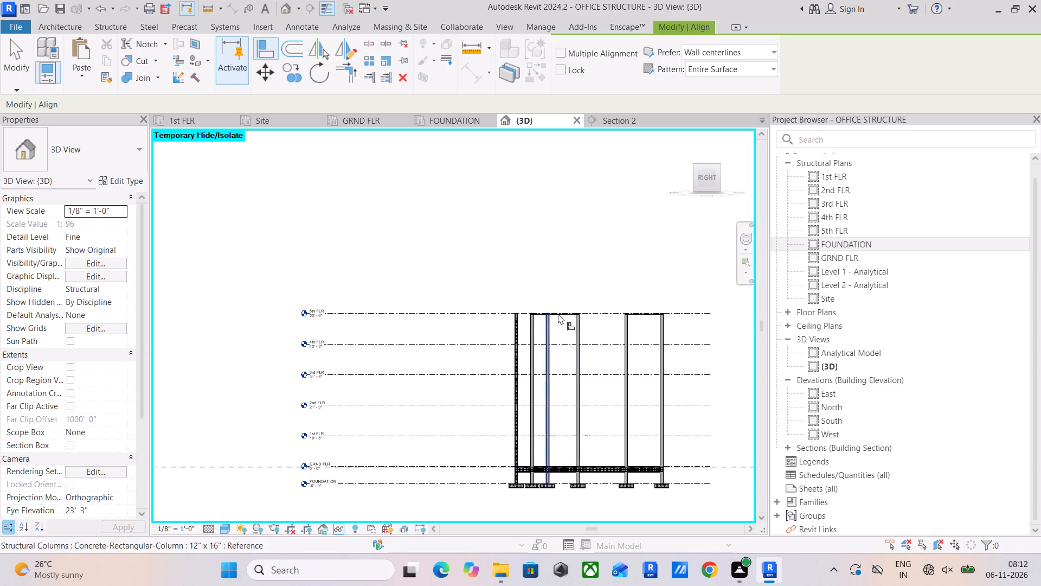
pyautogui.scroll(10, 557, 285)
pyautogui.scroll(5, 556, 401)
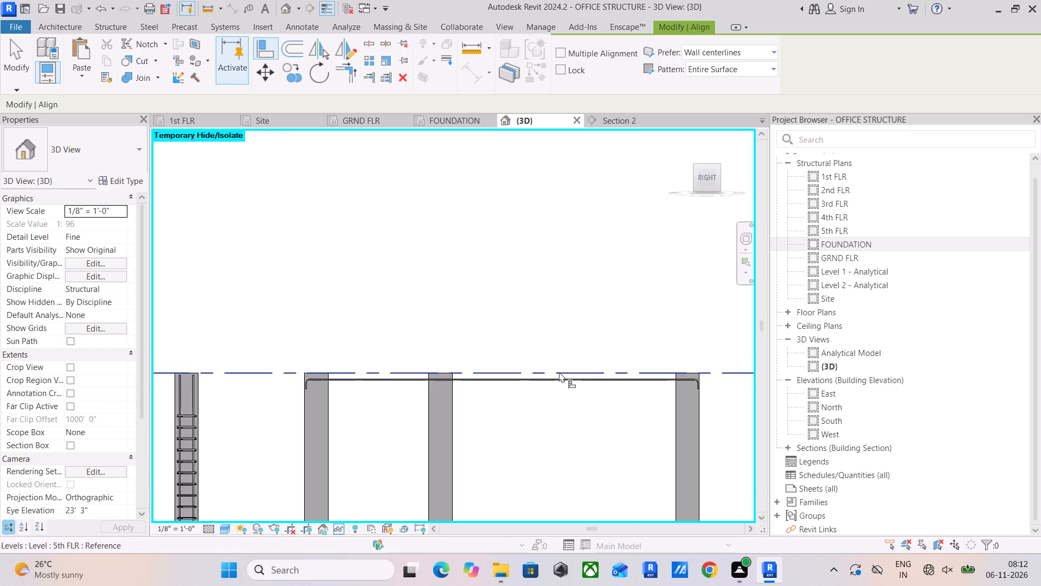
pyautogui.scroll(5, 560, 379)
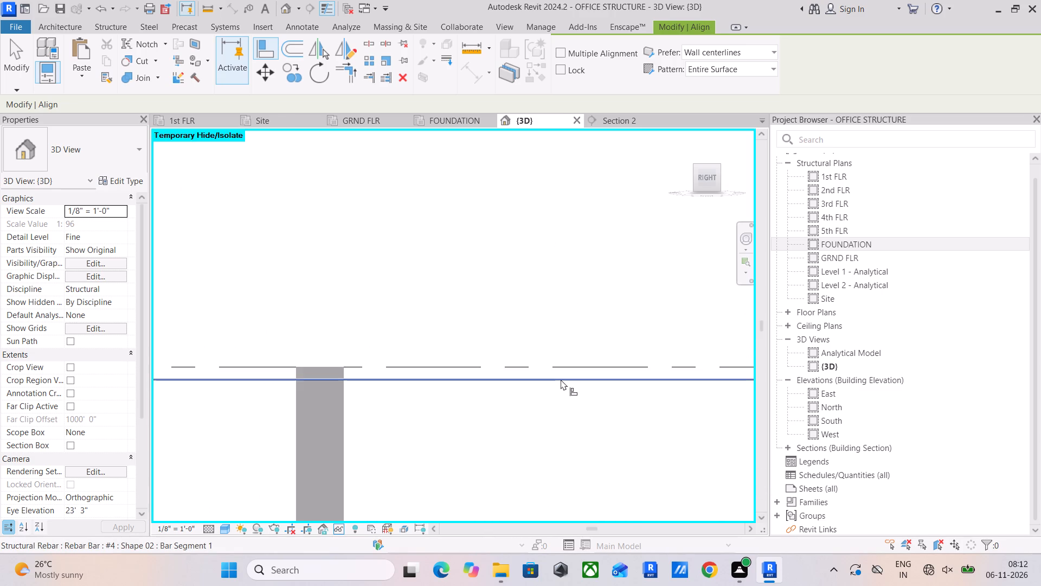
pyautogui.click(561, 379)
# Align the remaining displaced rebar spanning the second to fourth columns at 5th FLR to the GRND FLR beam's top longitudinal bar.
pyautogui.scroll(-18, 569, 417)
pyautogui.moveTo(566, 448); pyautogui.dragTo(566, 188, button='middle')
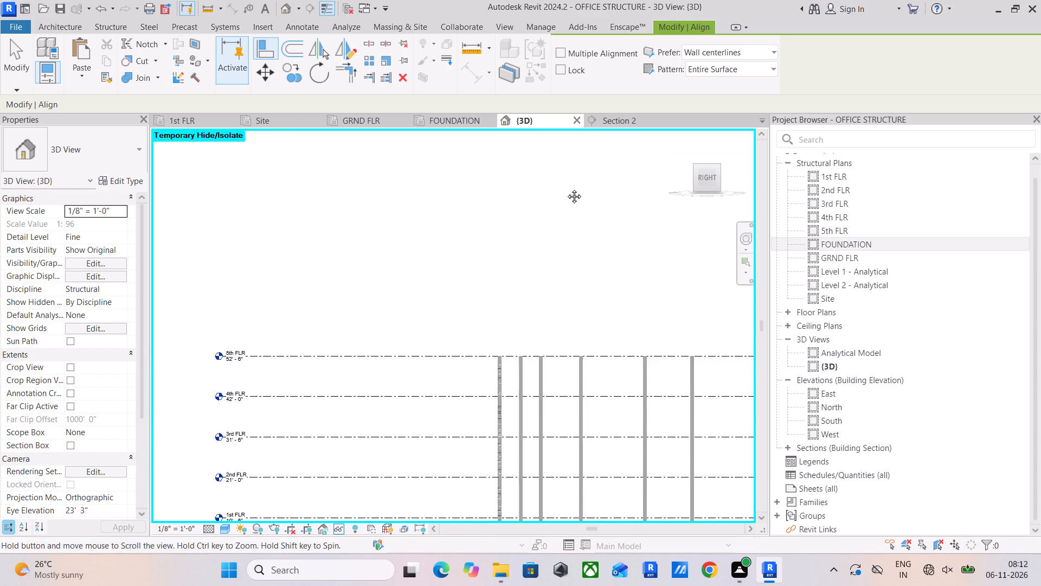
pyautogui.moveTo(566, 188); pyautogui.dragTo(566, 186, button='middle')
pyautogui.moveTo(575, 314); pyautogui.dragTo(421, 461, button='middle')
pyautogui.scroll(4, 513, 283)
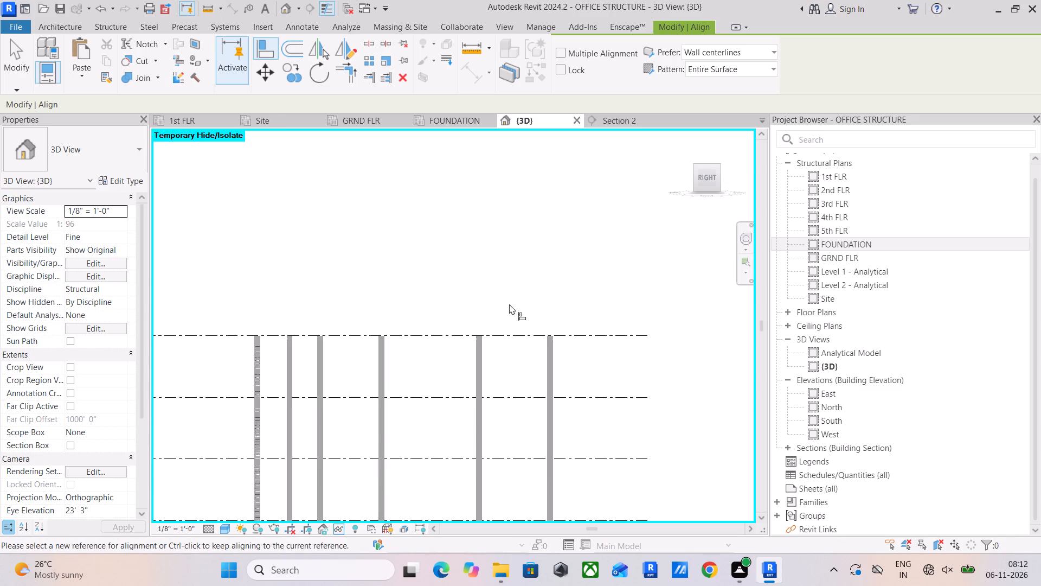
pyautogui.scroll(10, 505, 365)
pyautogui.scroll(-14, 489, 327)
pyautogui.moveTo(495, 337); pyautogui.dragTo(573, 306, button='middle')
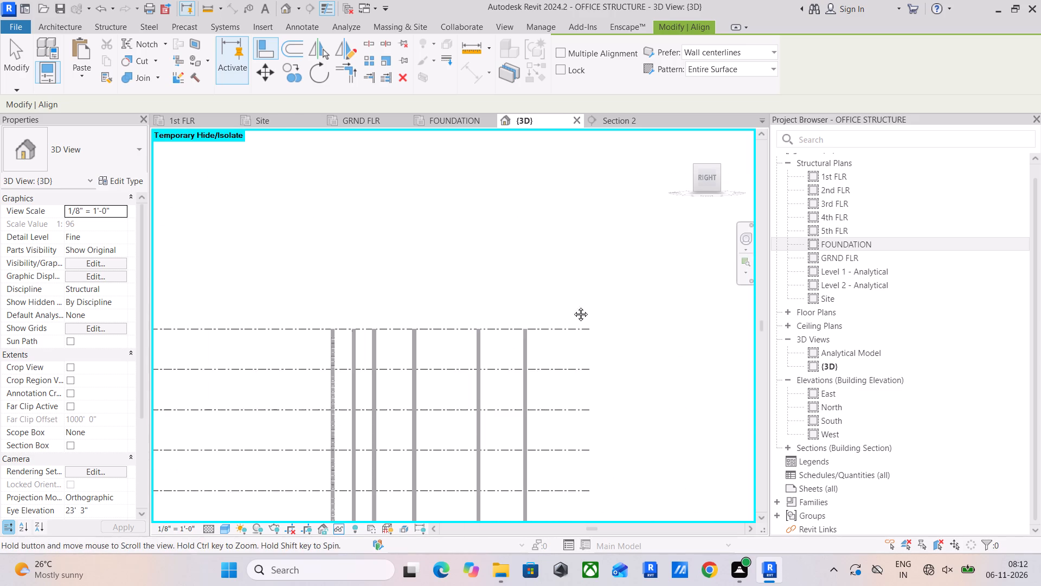
pyautogui.moveTo(573, 306); pyautogui.dragTo(776, 166, button='middle')
pyautogui.scroll(17, 635, 376)
pyautogui.scroll(5, 622, 390)
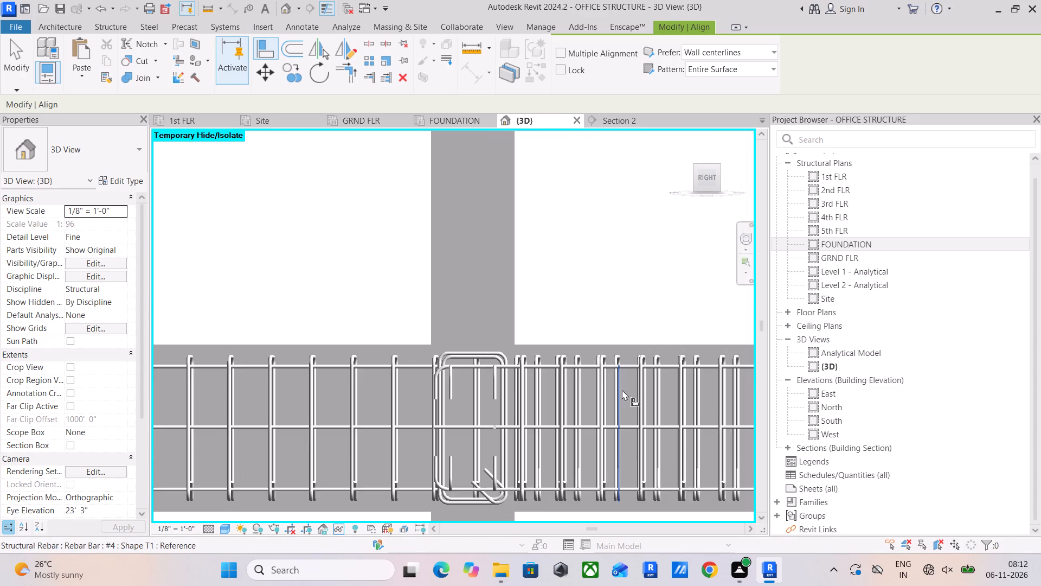
pyautogui.click(633, 368)
pyautogui.scroll(-11, 684, 245)
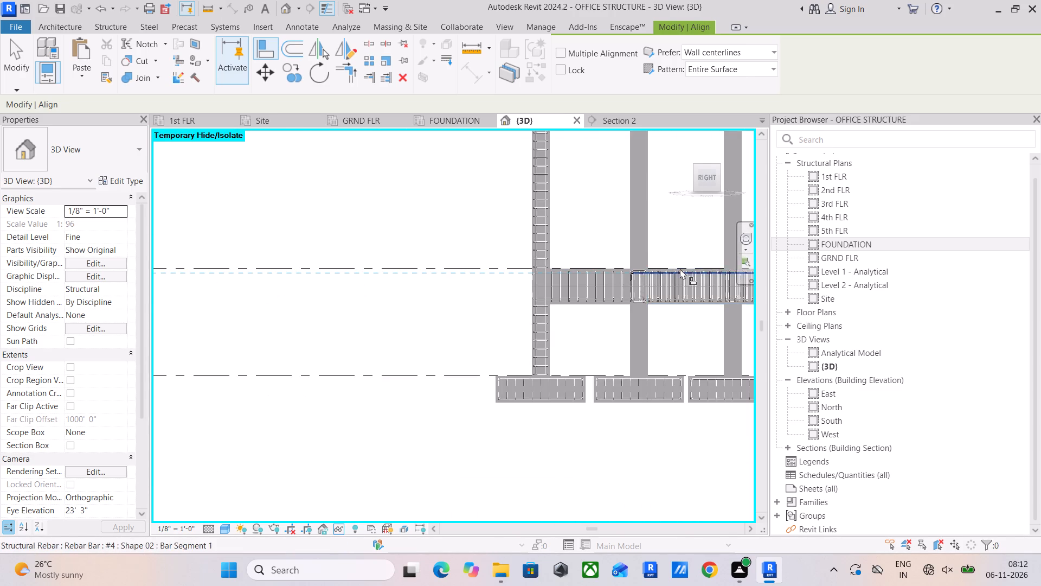
pyautogui.moveTo(665, 305); pyautogui.dragTo(485, 484, button='middle')
pyautogui.scroll(-8, 586, 349)
pyautogui.moveTo(586, 391); pyautogui.dragTo(532, 520, button='middle')
pyautogui.scroll(5, 556, 173)
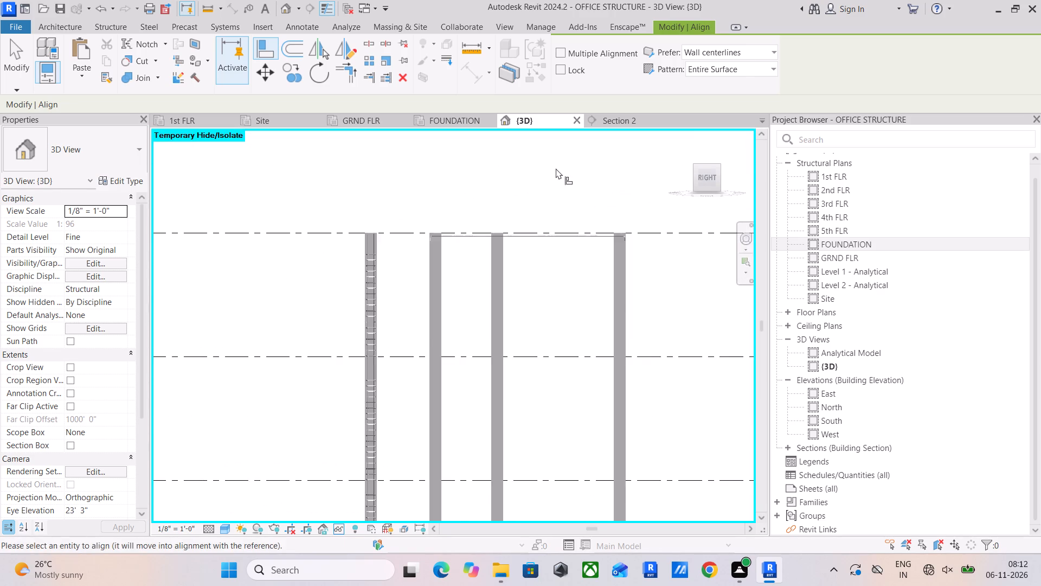
pyautogui.scroll(10, 518, 235)
pyautogui.click(523, 240)
# Align a displaced rebar between the last two columns at 5th FLR to the top longitudinal bar of the GRND FLR beam.
pyautogui.scroll(-3, 553, 307)
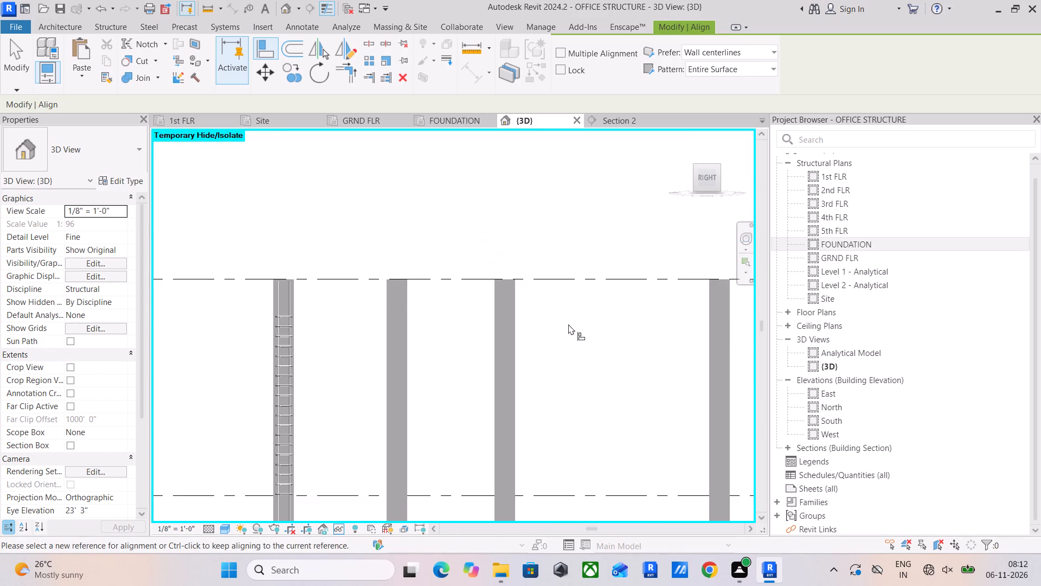
pyautogui.scroll(-14, 568, 324)
pyautogui.moveTo(612, 334); pyautogui.dragTo(125, 239, button='middle')
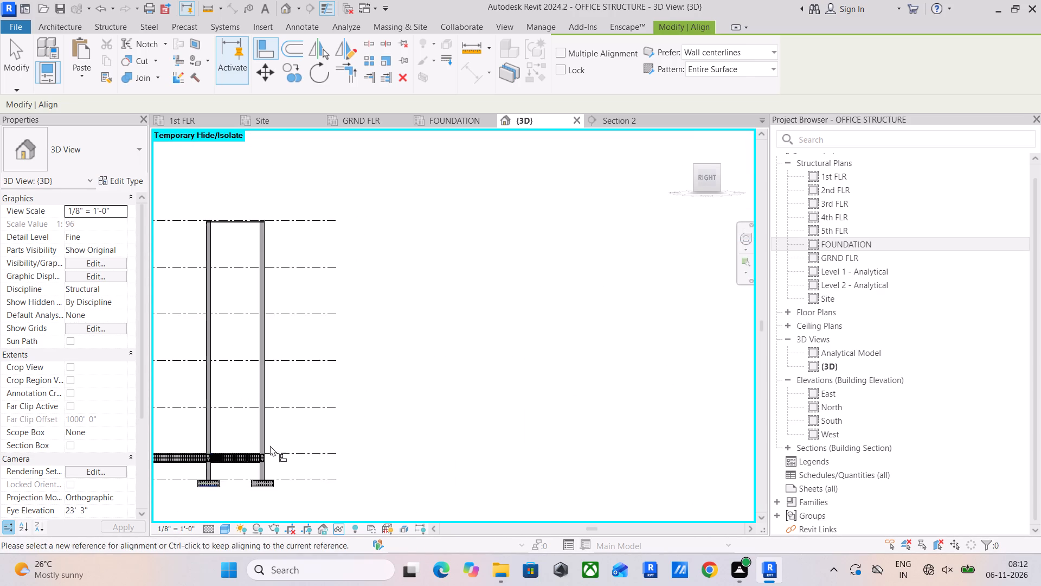
pyautogui.scroll(6, 276, 432)
pyautogui.moveTo(232, 446); pyautogui.dragTo(498, 387, button='middle')
pyautogui.scroll(7, 468, 408)
pyautogui.scroll(2, 402, 445)
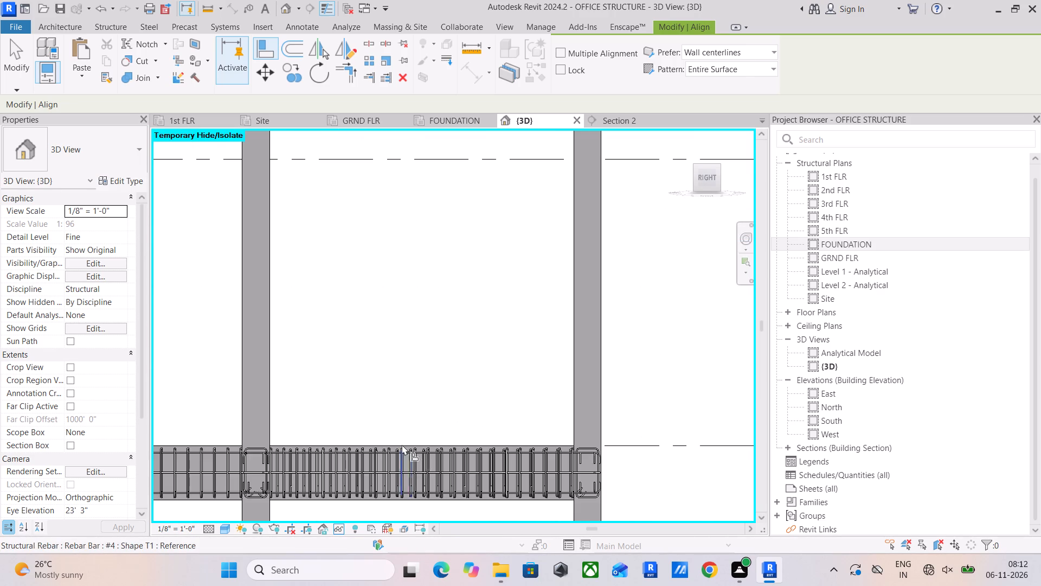
pyautogui.scroll(6, 402, 444)
pyautogui.click(382, 460)
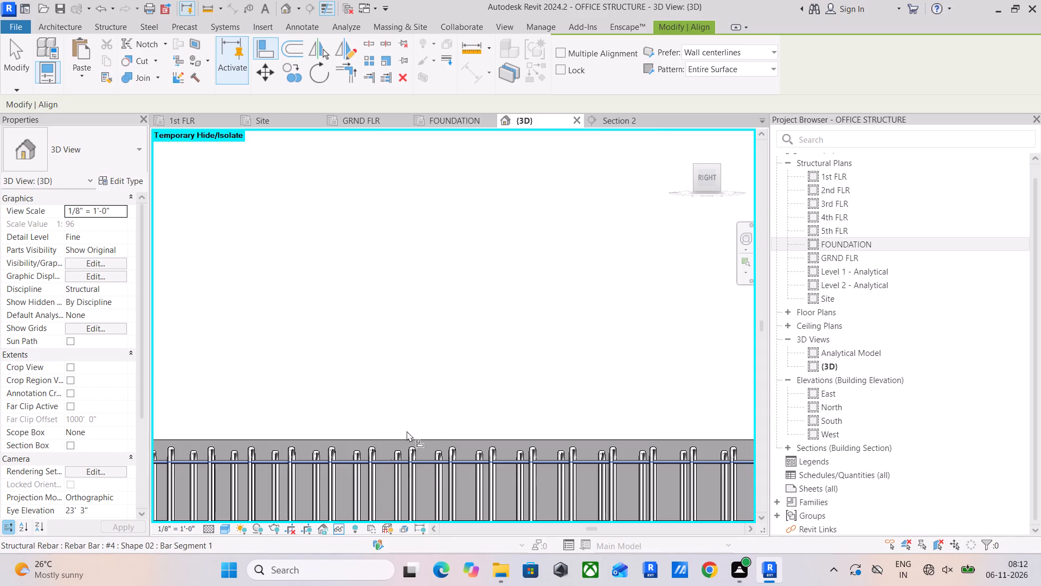
pyautogui.scroll(-19, 461, 189)
pyautogui.moveTo(515, 183); pyautogui.dragTo(512, 562, button='middle')
pyautogui.scroll(2, 494, 259)
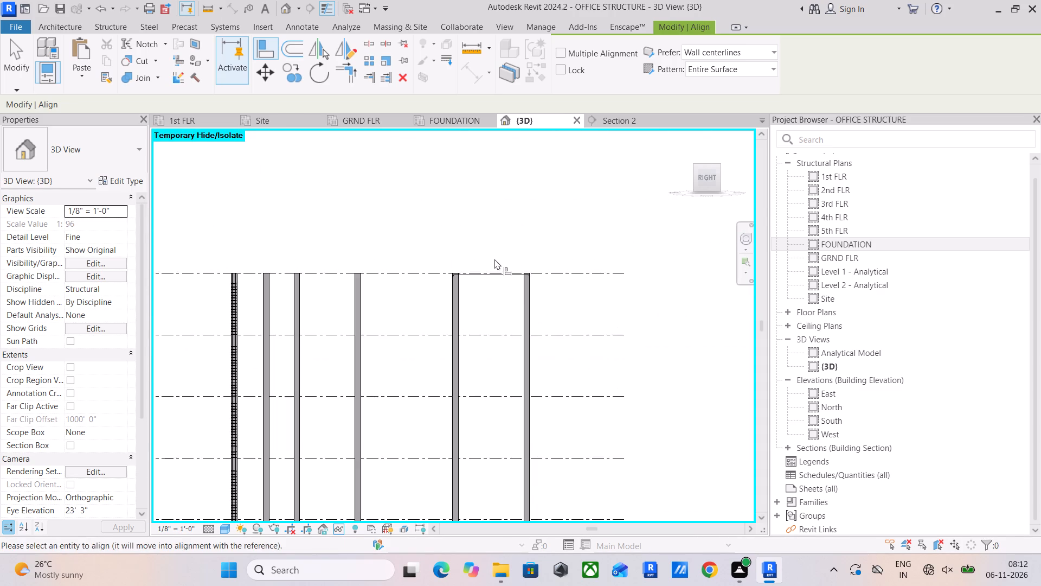
pyautogui.scroll(14, 494, 259)
pyautogui.click(403, 312)
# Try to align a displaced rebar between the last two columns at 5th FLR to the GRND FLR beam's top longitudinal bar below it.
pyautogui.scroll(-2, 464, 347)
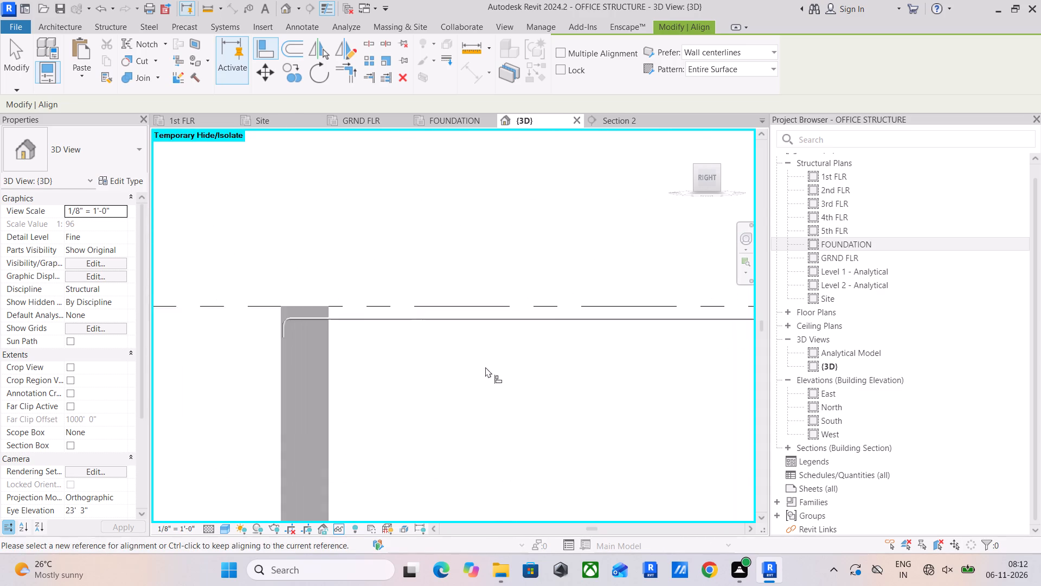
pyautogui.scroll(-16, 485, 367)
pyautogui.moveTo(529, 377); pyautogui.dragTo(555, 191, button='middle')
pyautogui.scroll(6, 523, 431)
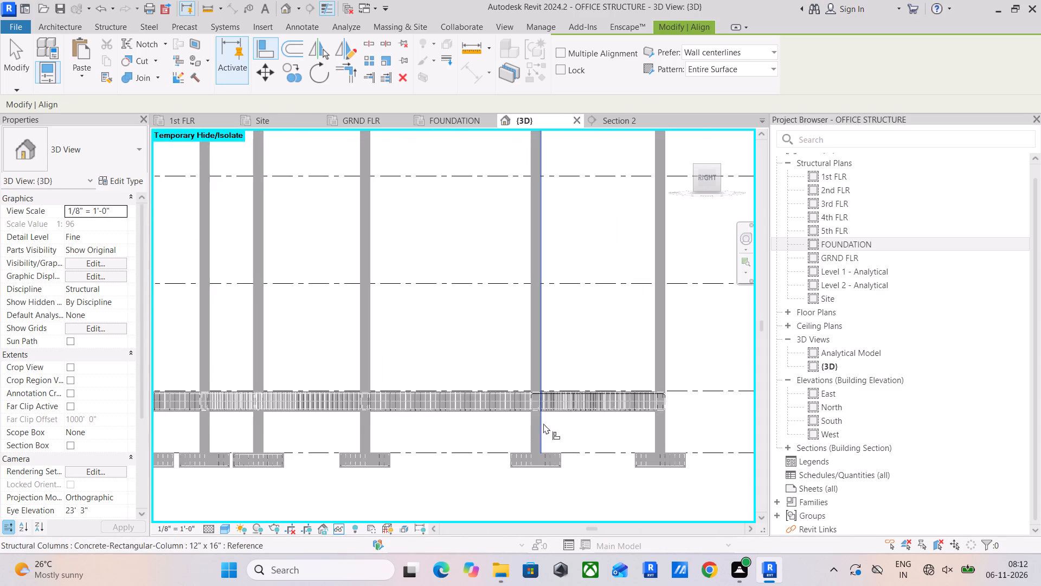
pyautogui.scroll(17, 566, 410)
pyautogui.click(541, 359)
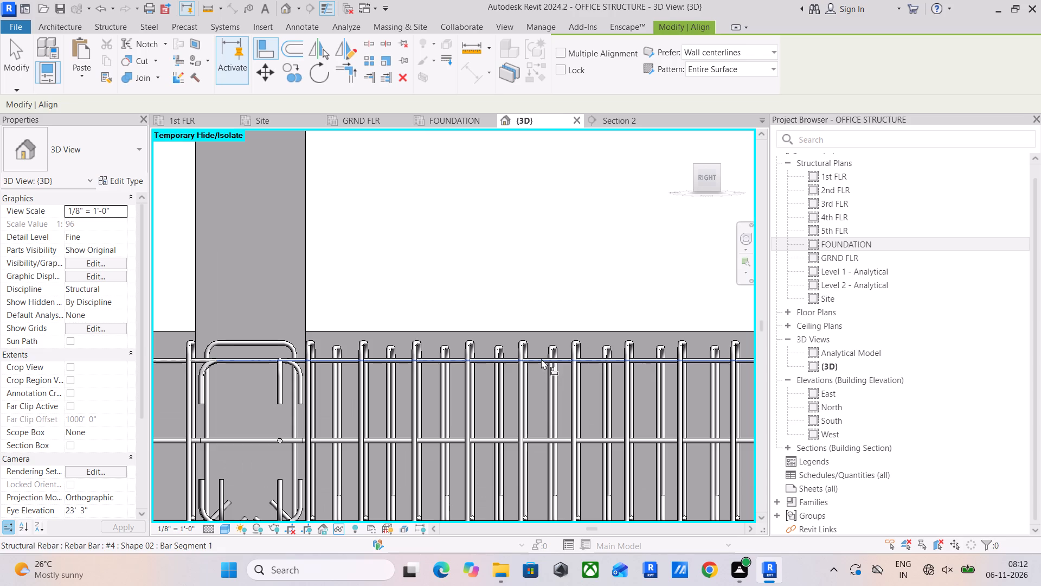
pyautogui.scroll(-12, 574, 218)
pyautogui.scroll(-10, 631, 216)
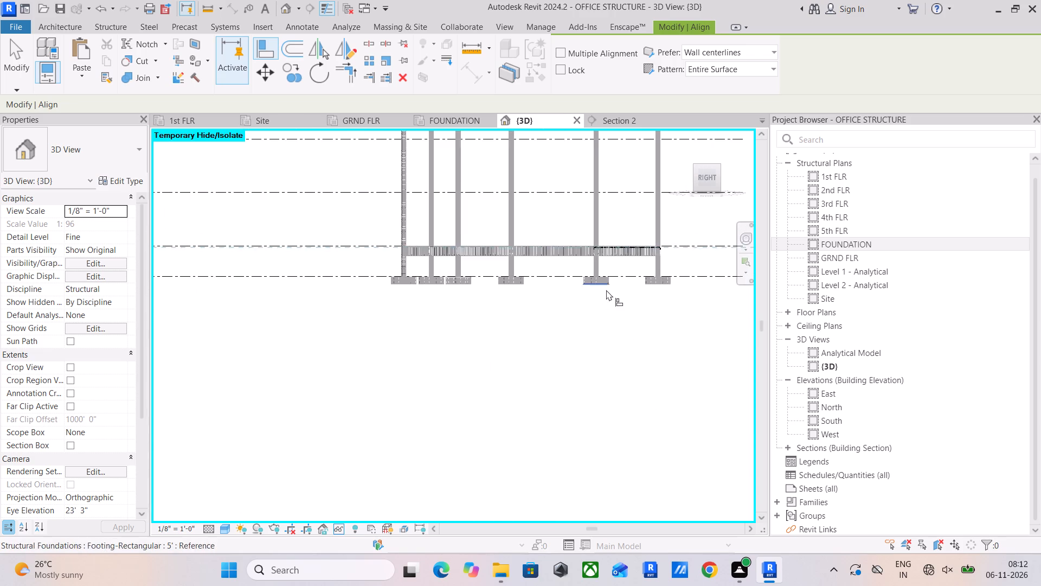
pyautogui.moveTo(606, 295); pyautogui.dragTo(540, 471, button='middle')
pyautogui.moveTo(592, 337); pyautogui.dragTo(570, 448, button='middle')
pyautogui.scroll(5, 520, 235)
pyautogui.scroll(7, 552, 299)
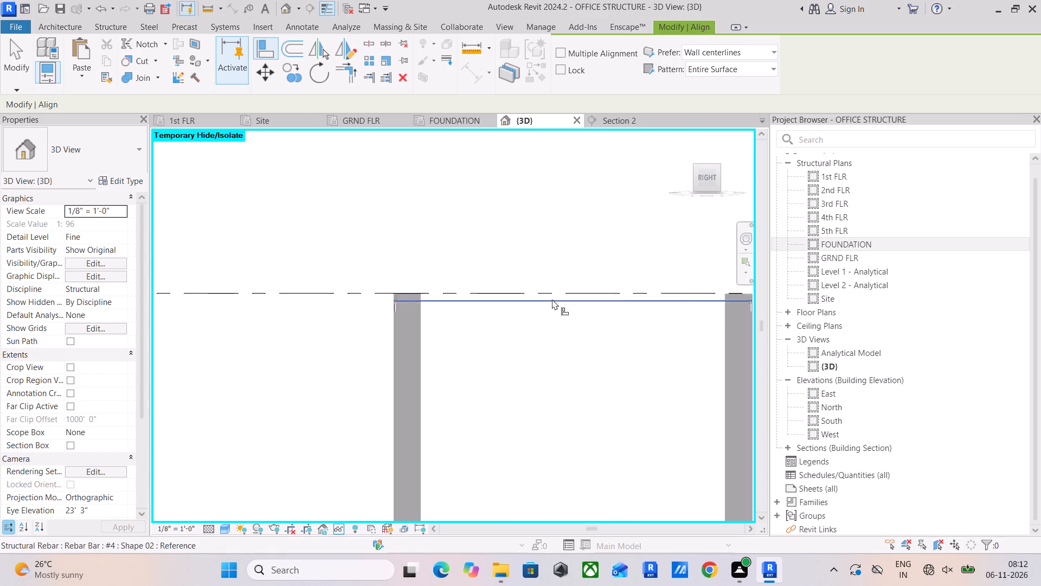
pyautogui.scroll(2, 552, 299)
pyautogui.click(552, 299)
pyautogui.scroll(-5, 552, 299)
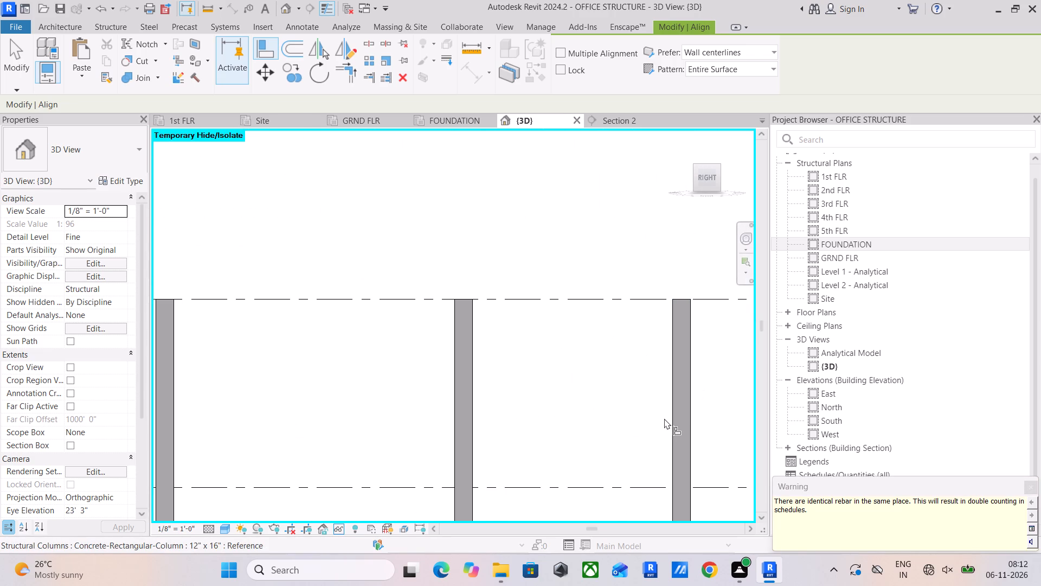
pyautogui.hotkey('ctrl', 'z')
# Align the displaced rebar between the last two columns at 5th FLR to the GRND FLR beam's top longitudinal bar in the adjacent bay.
pyautogui.scroll(-10, 642, 409)
pyautogui.moveTo(626, 392); pyautogui.dragTo(629, 386, button='middle')
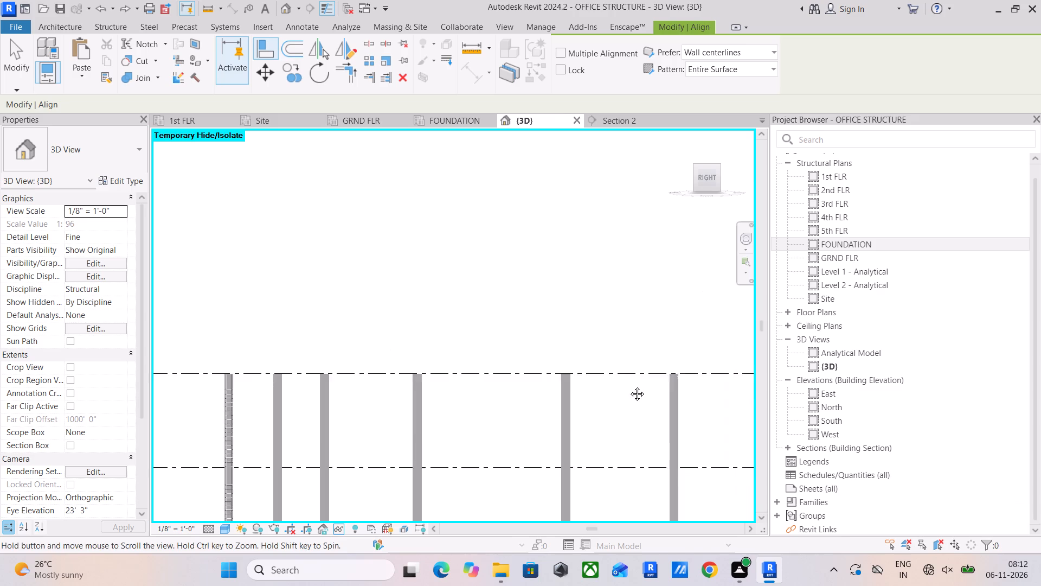
pyautogui.moveTo(629, 386); pyautogui.dragTo(609, 201, button='middle')
pyautogui.scroll(-3, 568, 365)
pyautogui.moveTo(581, 343); pyautogui.dragTo(599, 158, button='middle')
pyautogui.scroll(6, 538, 428)
pyautogui.scroll(5, 552, 315)
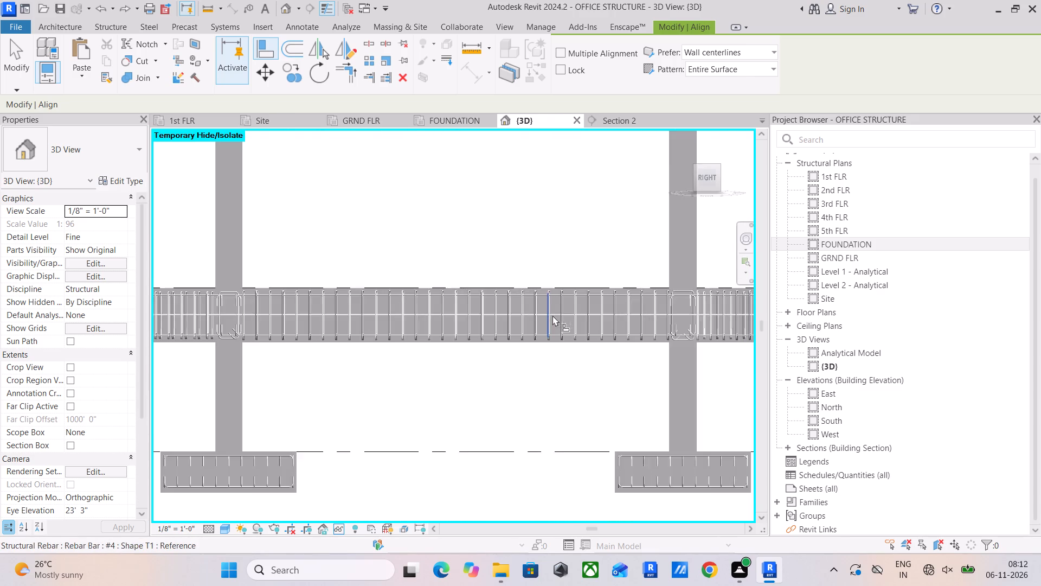
pyautogui.scroll(4, 539, 284)
pyautogui.click(545, 300)
pyautogui.scroll(-9, 599, 233)
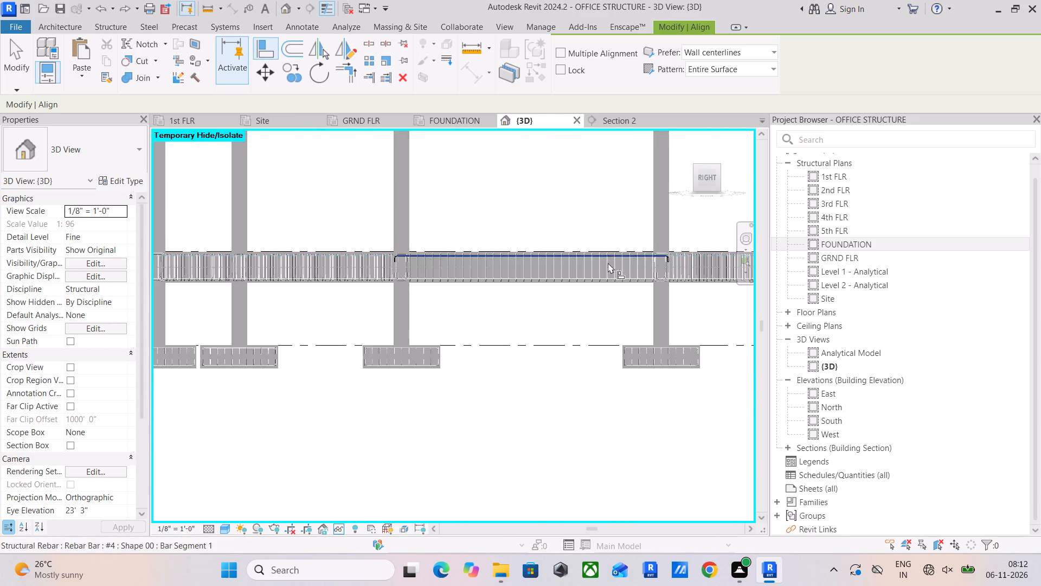
pyautogui.scroll(-3, 608, 263)
pyautogui.moveTo(633, 297); pyautogui.dragTo(475, 536, button='middle')
pyautogui.moveTo(516, 373); pyautogui.dragTo(496, 562, button='middle')
pyautogui.scroll(5, 531, 286)
pyautogui.scroll(5, 475, 383)
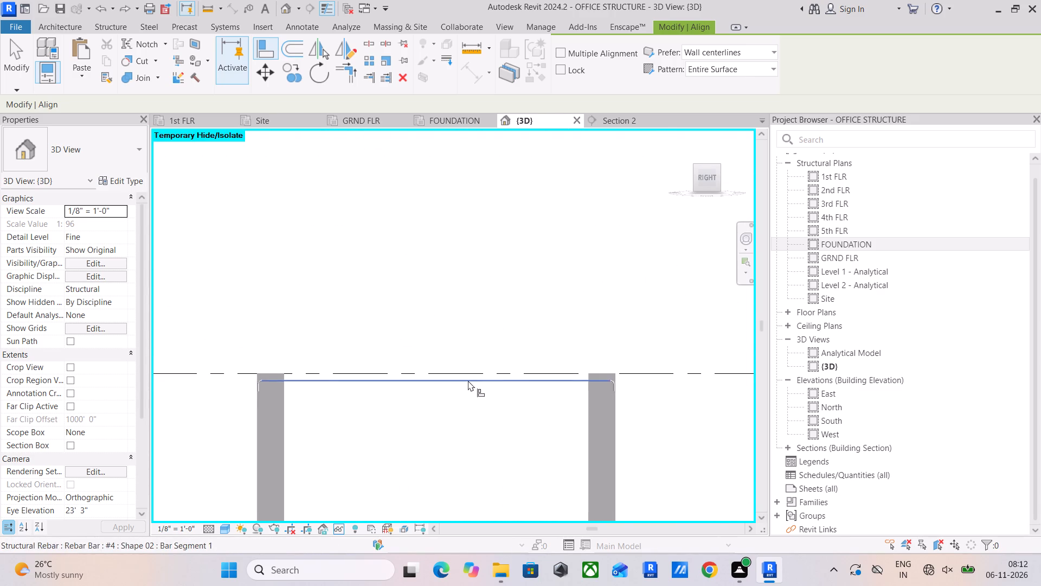
pyautogui.click(467, 380)
pyautogui.scroll(-12, 498, 386)
pyautogui.press('Escape')
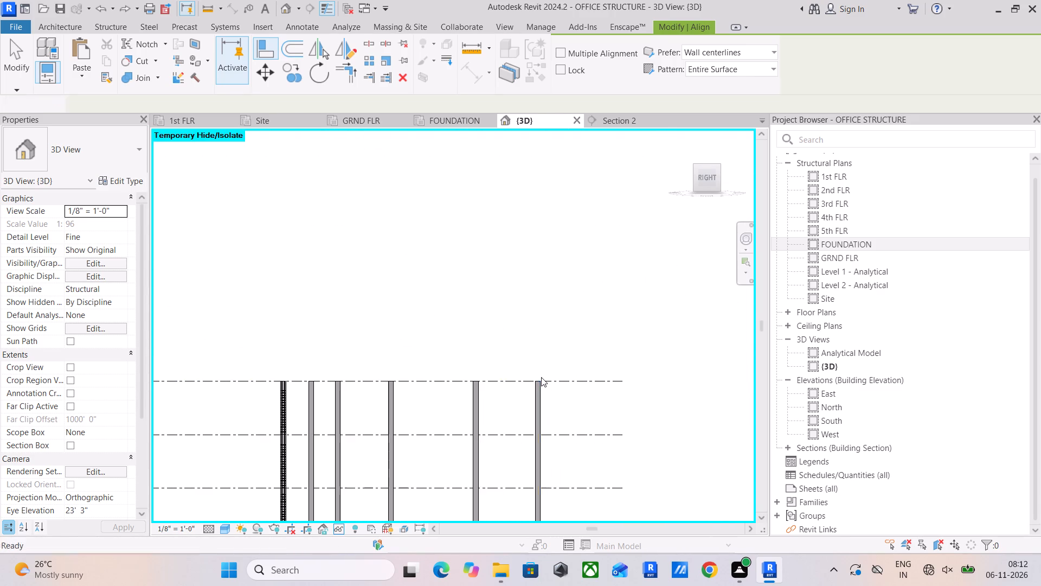
pyautogui.press('Escape')
pyautogui.press('Escape')
pyautogui.press('Escape')
pyautogui.press('Escape')
pyautogui.press('Escape')
pyautogui.press('Escape')
pyautogui.press('Escape')
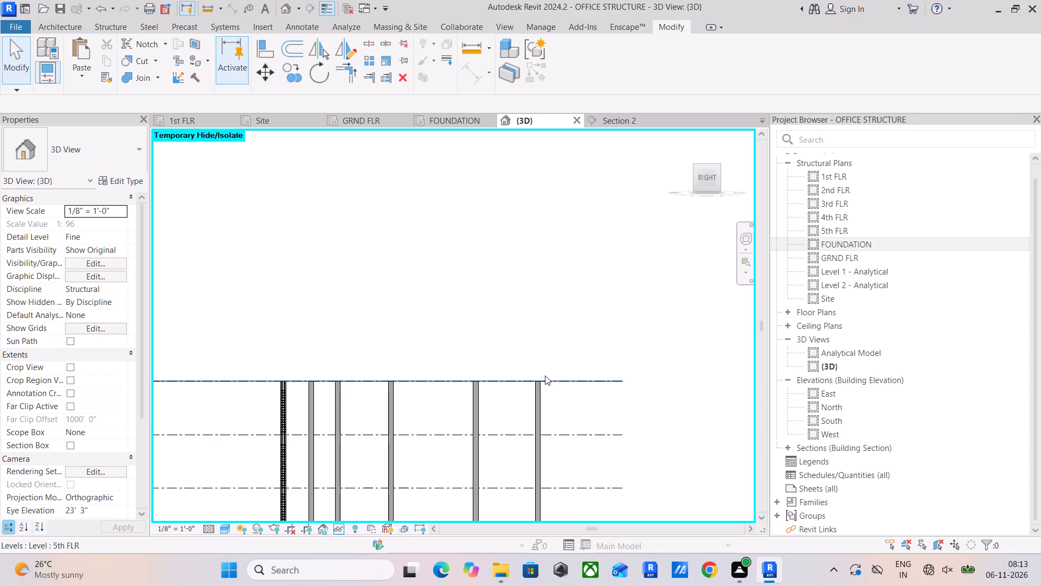
# Set the top level of the short 12" x 16" perimeter column still ending at GRND FLR to 5th FLR.
pyautogui.scroll(-4, 543, 378)
pyautogui.moveTo(708, 182); pyautogui.dragTo(674, 212)
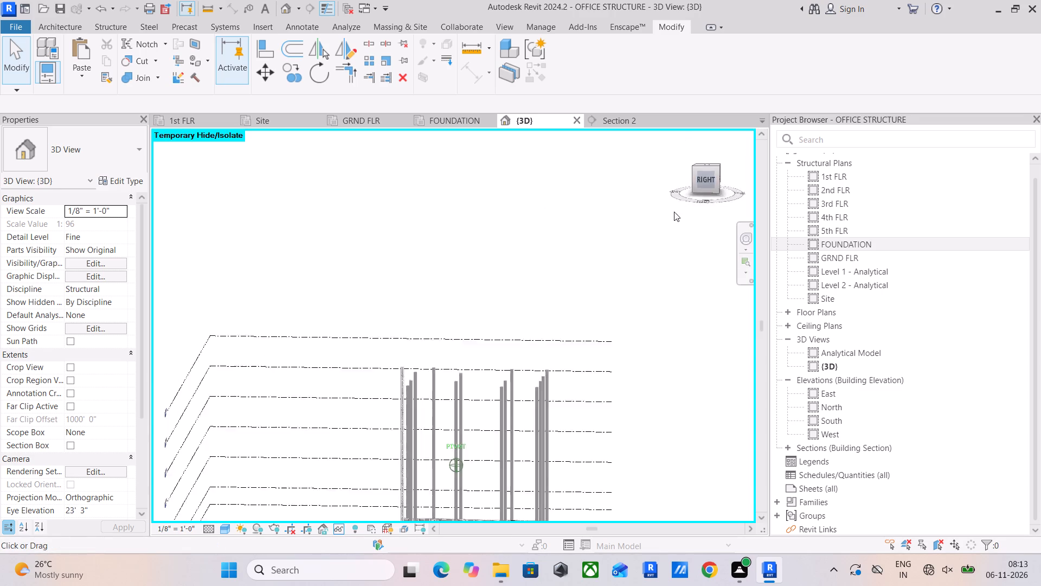
pyautogui.moveTo(674, 212); pyautogui.dragTo(539, 300)
pyautogui.moveTo(707, 184); pyautogui.dragTo(647, 0, button='middle')
pyautogui.scroll(4, 526, 198)
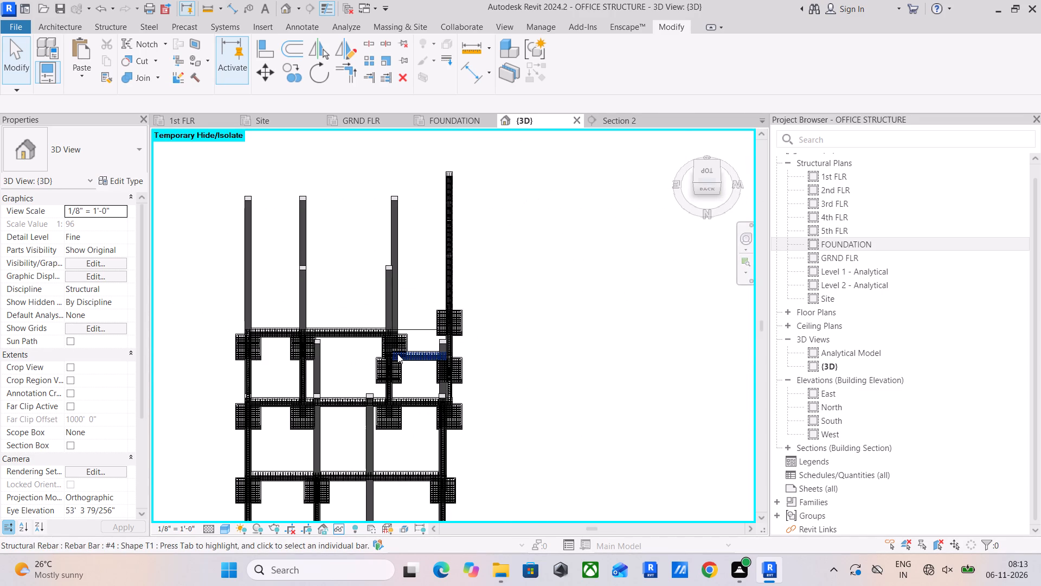
pyautogui.moveTo(397, 354); pyautogui.dragTo(516, 253, button='middle')
pyautogui.scroll(-3, 517, 260)
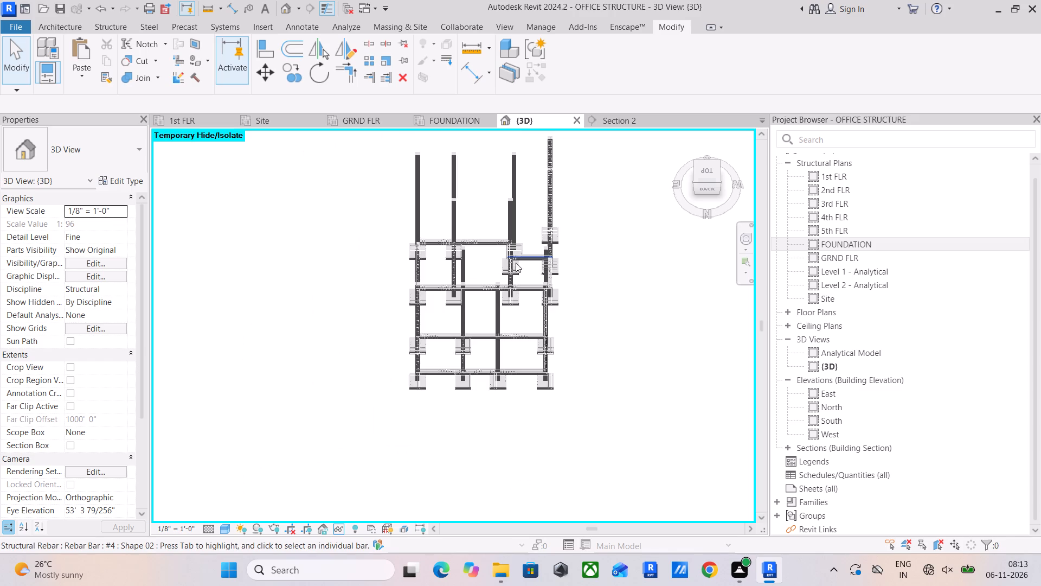
pyautogui.keyDown('shift'); pyautogui.moveTo(534, 278); pyautogui.dragTo(833, 247, button='middle'); pyautogui.keyUp('shift')
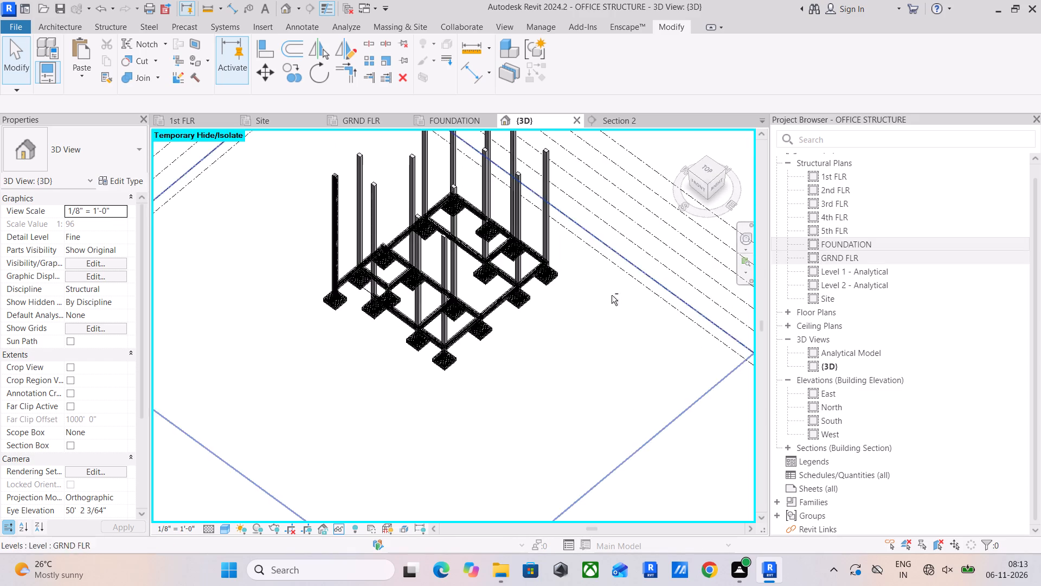
pyautogui.keyDown('shift'); pyautogui.moveTo(452, 309); pyautogui.dragTo(655, 327, button='middle'); pyautogui.keyUp('shift')
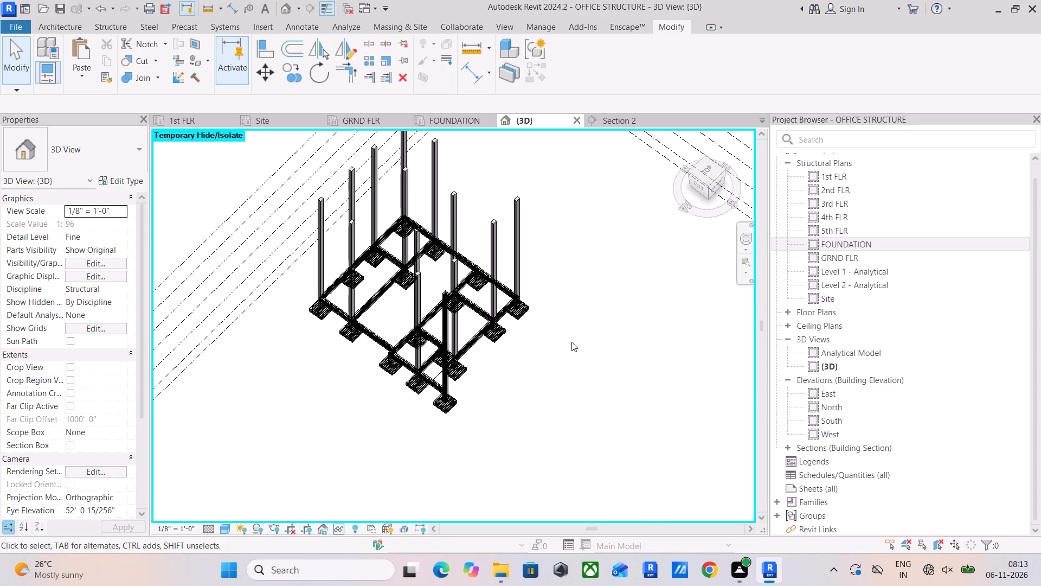
pyautogui.scroll(7, 409, 311)
pyautogui.moveTo(452, 345); pyautogui.dragTo(486, 209, button='middle')
pyautogui.scroll(-4, 496, 241)
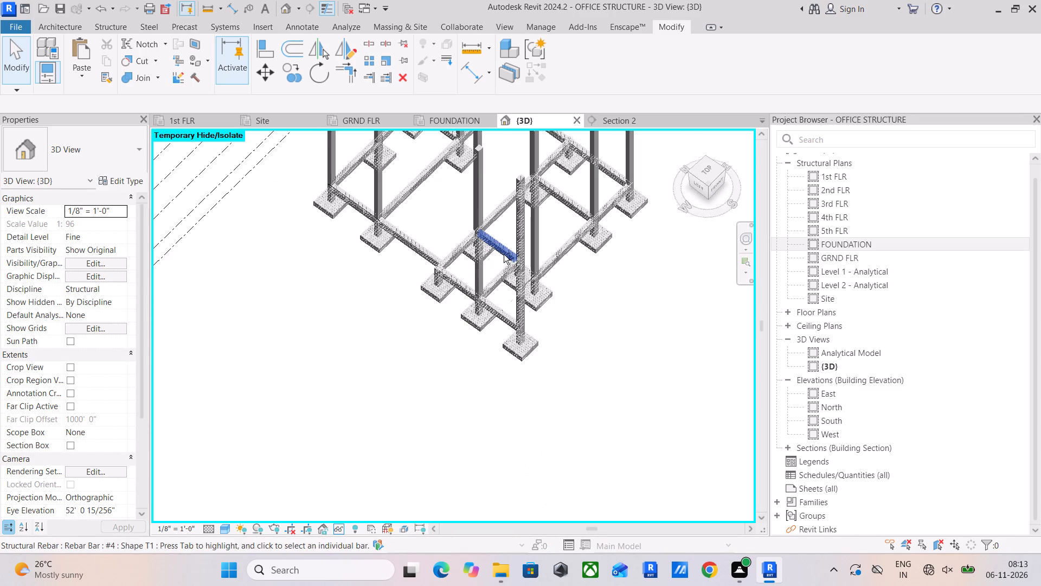
pyautogui.keyDown('shift'); pyautogui.moveTo(506, 258); pyautogui.dragTo(675, 231, button='middle'); pyautogui.keyUp('shift')
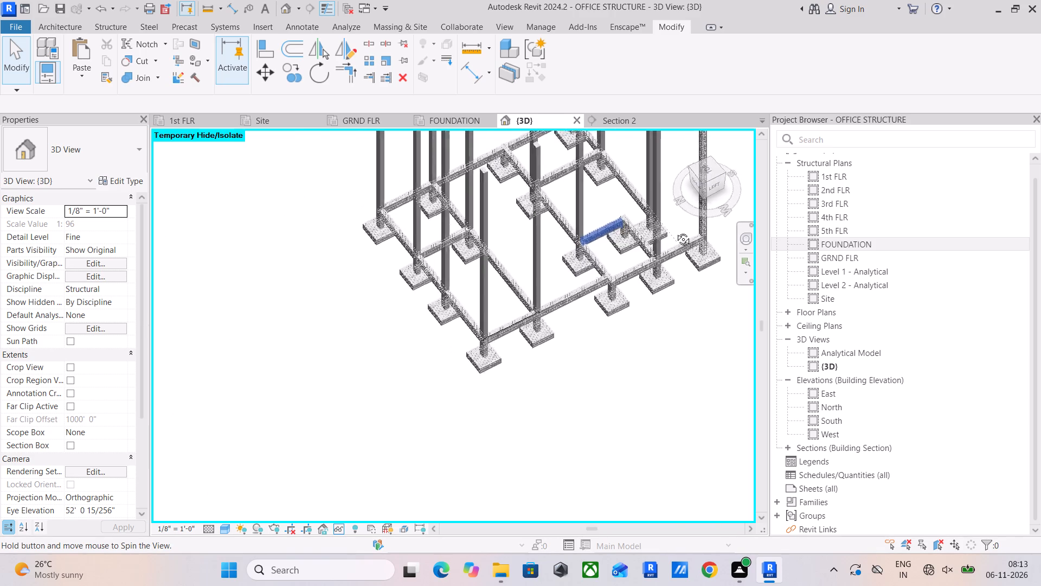
pyautogui.keyDown('shift'); pyautogui.moveTo(675, 231); pyautogui.dragTo(678, 228, button='middle'); pyautogui.keyUp('shift')
pyautogui.keyDown('shift'); pyautogui.scroll(-3, 450, 309); pyautogui.keyUp('shift')
pyautogui.keyDown('shift'); pyautogui.moveTo(453, 310); pyautogui.dragTo(687, 266, button='middle'); pyautogui.keyUp('shift')
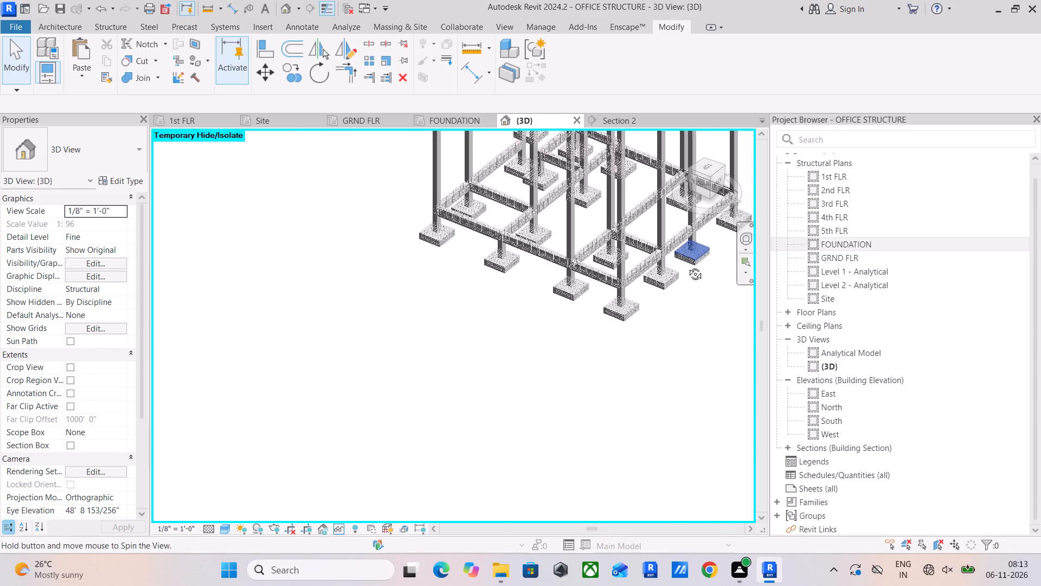
pyautogui.keyDown('shift'); pyautogui.moveTo(687, 266); pyautogui.dragTo(687, 266, button='middle'); pyautogui.keyUp('shift')
pyautogui.moveTo(606, 312); pyautogui.dragTo(369, 485, button='middle')
pyautogui.keyDown('shift'); pyautogui.moveTo(376, 430); pyautogui.dragTo(475, 425, button='middle'); pyautogui.keyUp('shift')
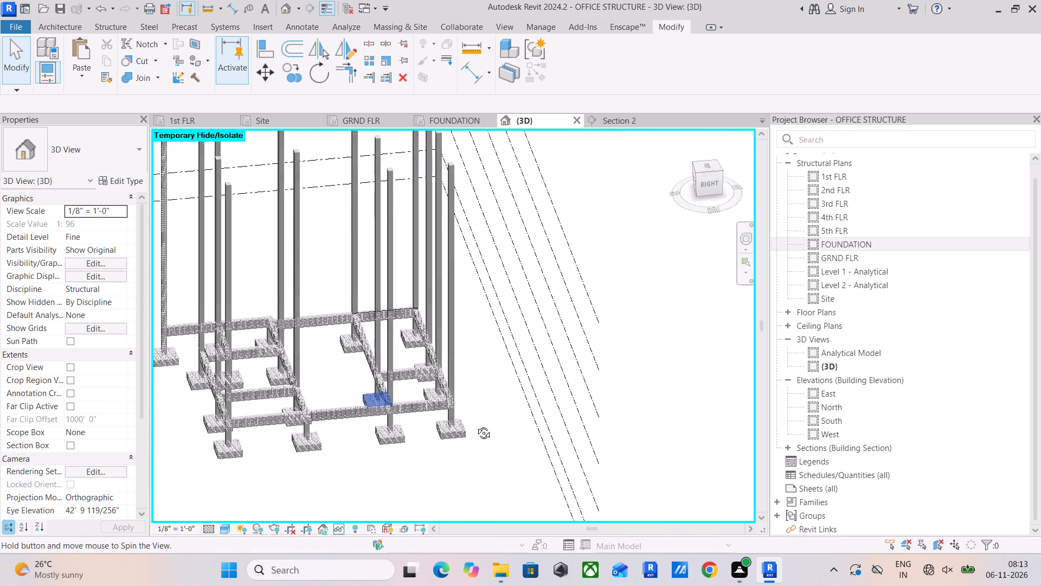
pyautogui.keyDown('shift'); pyautogui.moveTo(475, 425); pyautogui.dragTo(496, 443, button='middle'); pyautogui.keyUp('shift')
pyautogui.scroll(6, 258, 431)
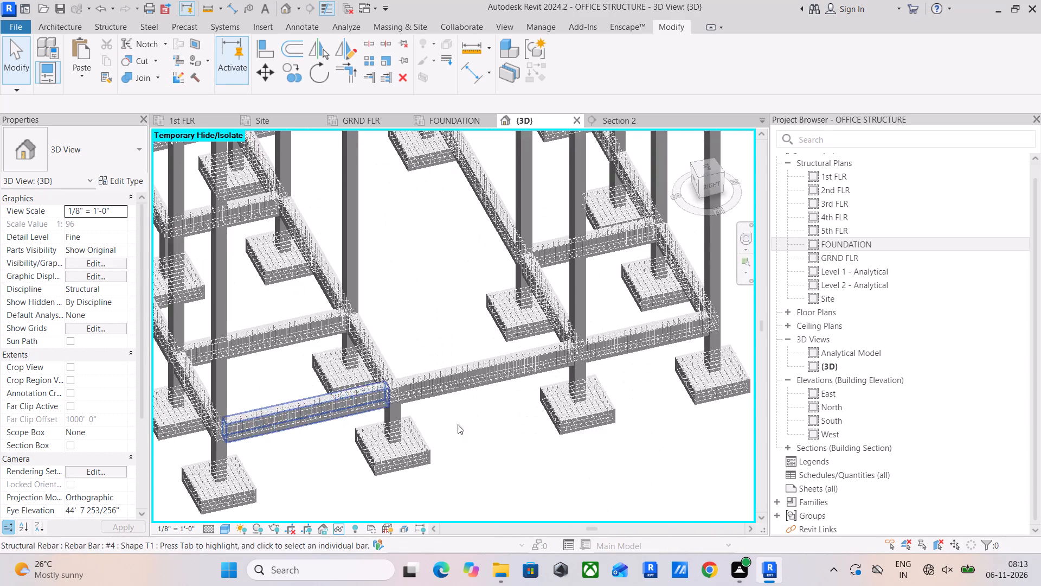
pyautogui.scroll(4, 458, 424)
pyautogui.click(338, 415)
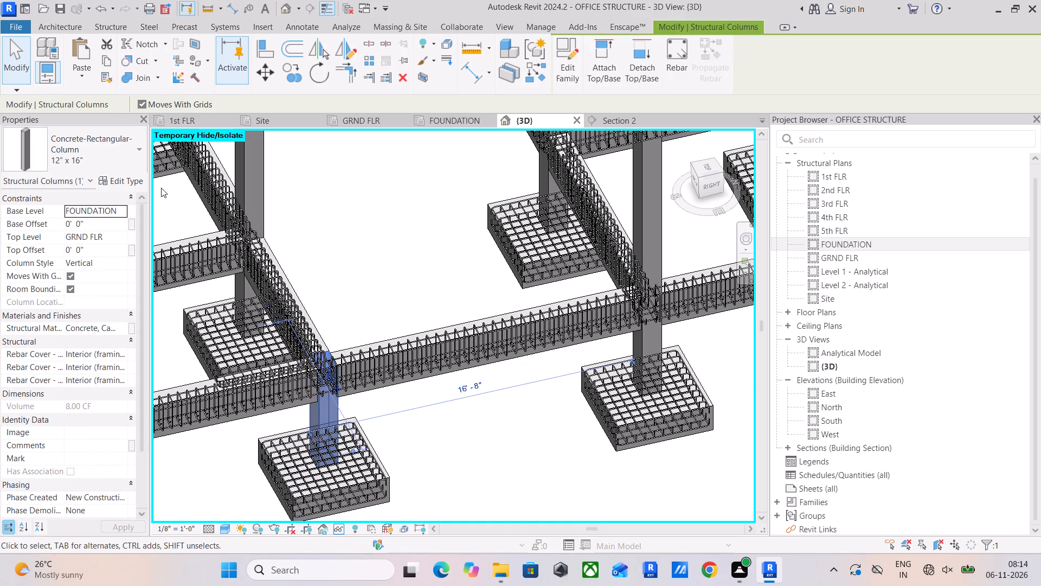
pyautogui.click(123, 238)
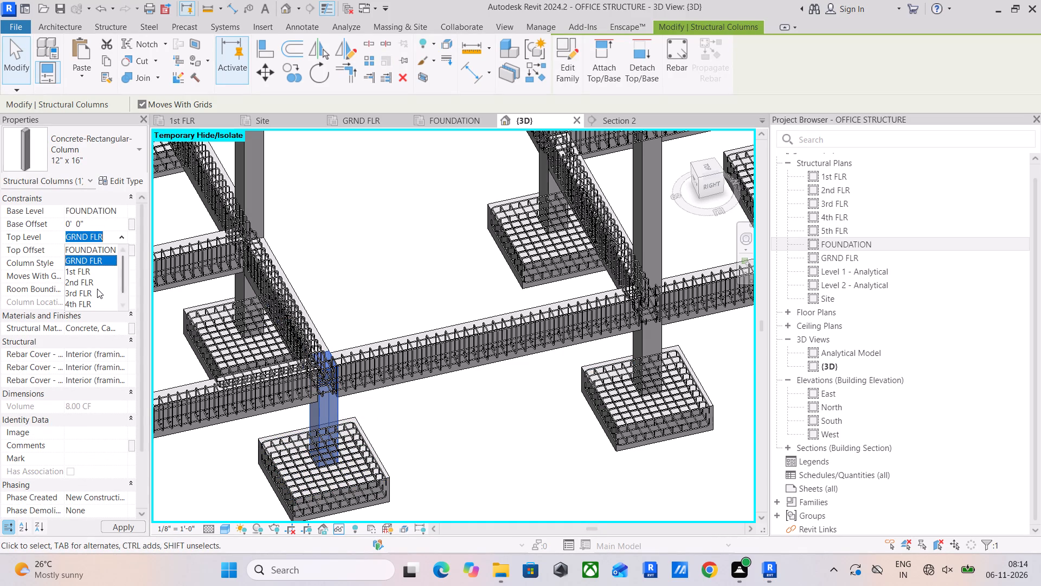
pyautogui.scroll(-5, 97, 289)
pyautogui.click(94, 301)
pyautogui.scroll(-5, 358, 279)
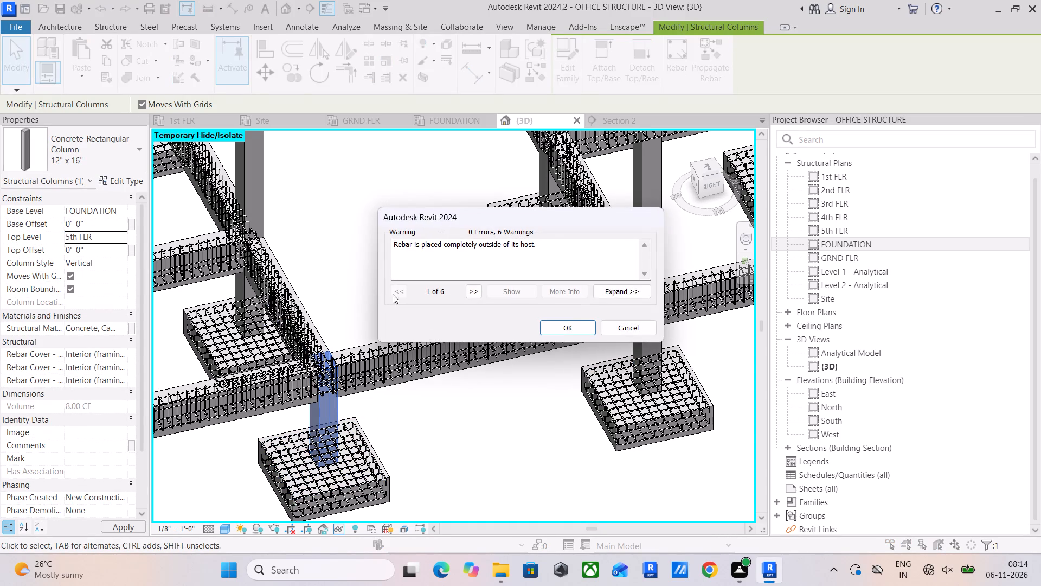
pyautogui.click(567, 334)
# In the right view, align a displaced rebar spanning the second to fourth columns at 5th FLR to the GRND FLR beam's top longitudinal bar.
pyautogui.scroll(-11, 434, 283)
pyautogui.moveTo(435, 310); pyautogui.dragTo(453, 389, button='middle')
pyautogui.keyDown('shift'); pyautogui.moveTo(457, 387); pyautogui.dragTo(477, 355, button='middle'); pyautogui.keyUp('shift')
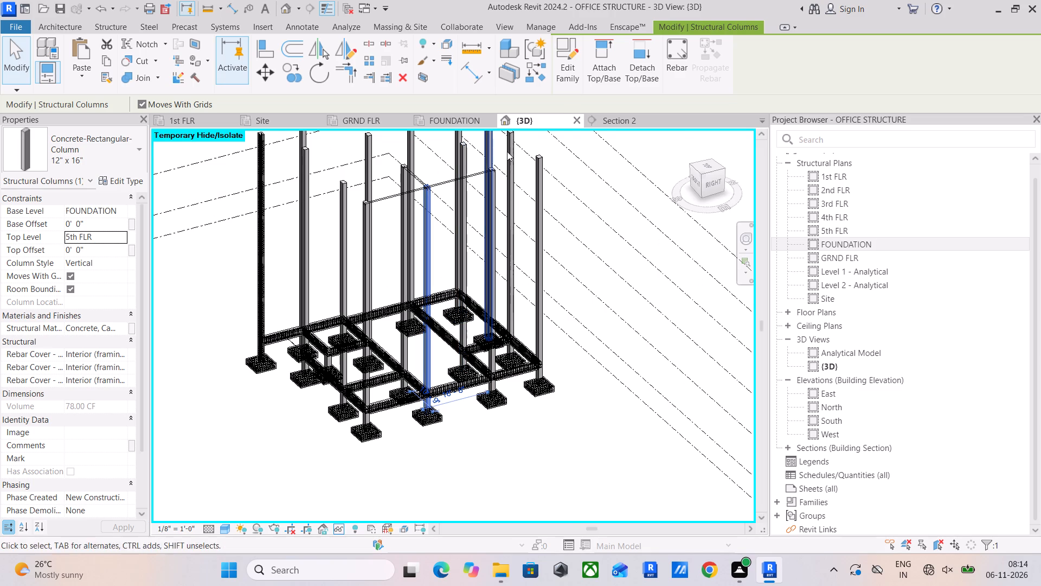
pyautogui.click(709, 181)
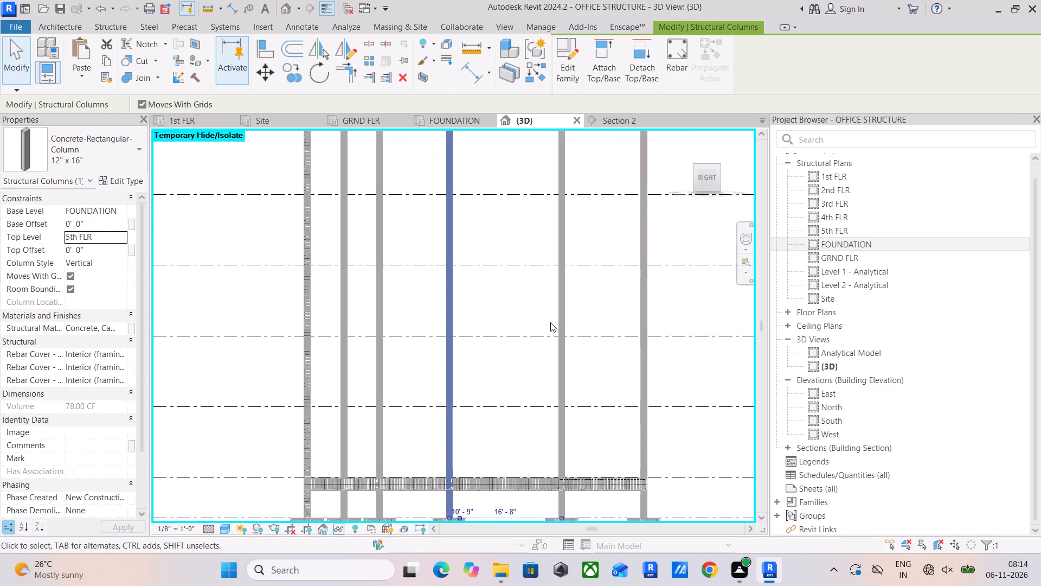
pyautogui.moveTo(521, 284); pyautogui.dragTo(512, 330, button='middle')
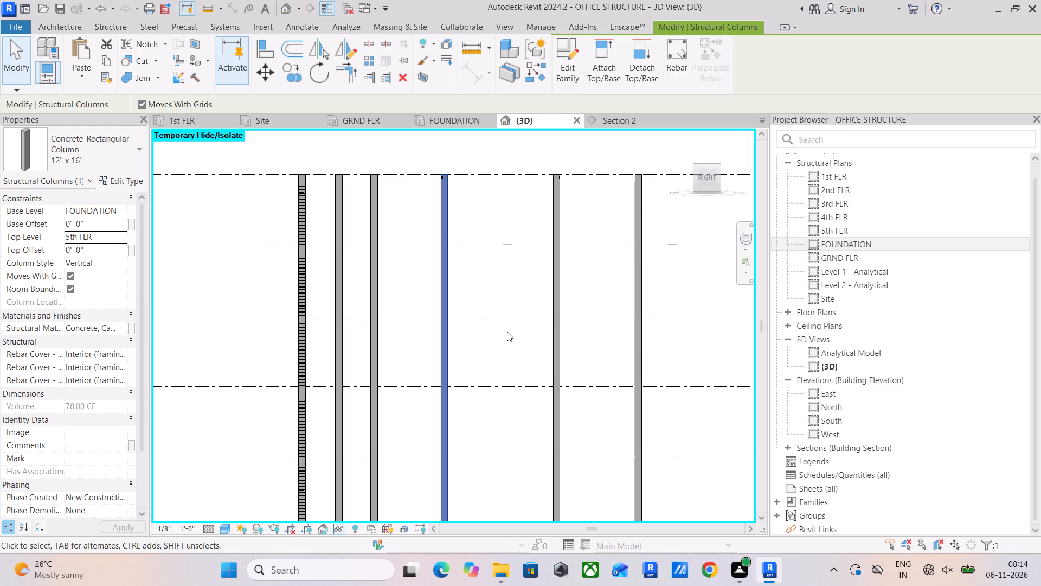
pyautogui.click(264, 43)
pyautogui.scroll(-4, 442, 362)
pyautogui.moveTo(442, 362); pyautogui.dragTo(470, 233, button='middle')
pyautogui.scroll(5, 433, 358)
pyautogui.scroll(3, 448, 303)
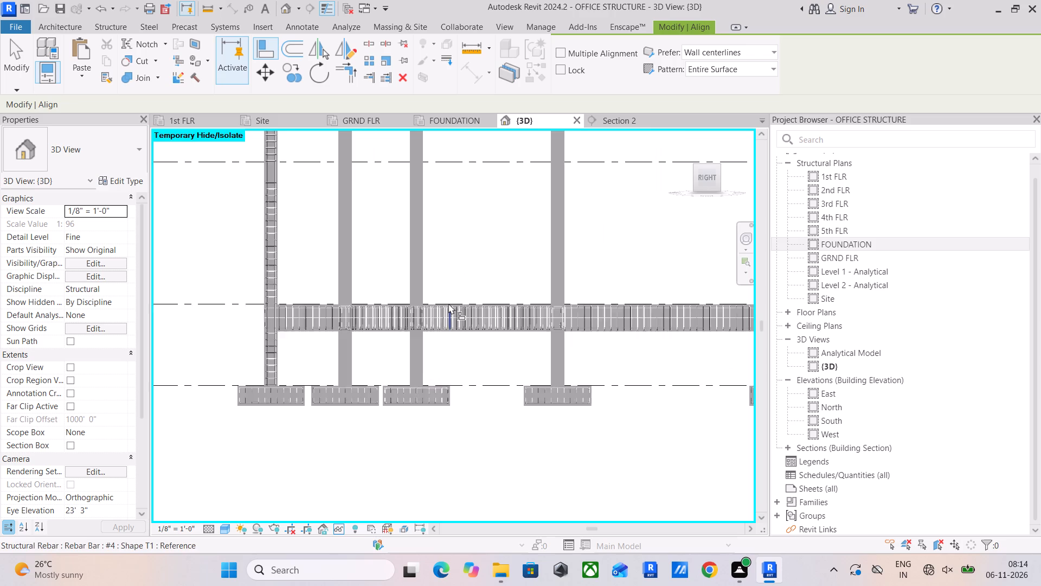
pyautogui.scroll(20, 448, 303)
pyautogui.scroll(2, 448, 303)
pyautogui.click(469, 325)
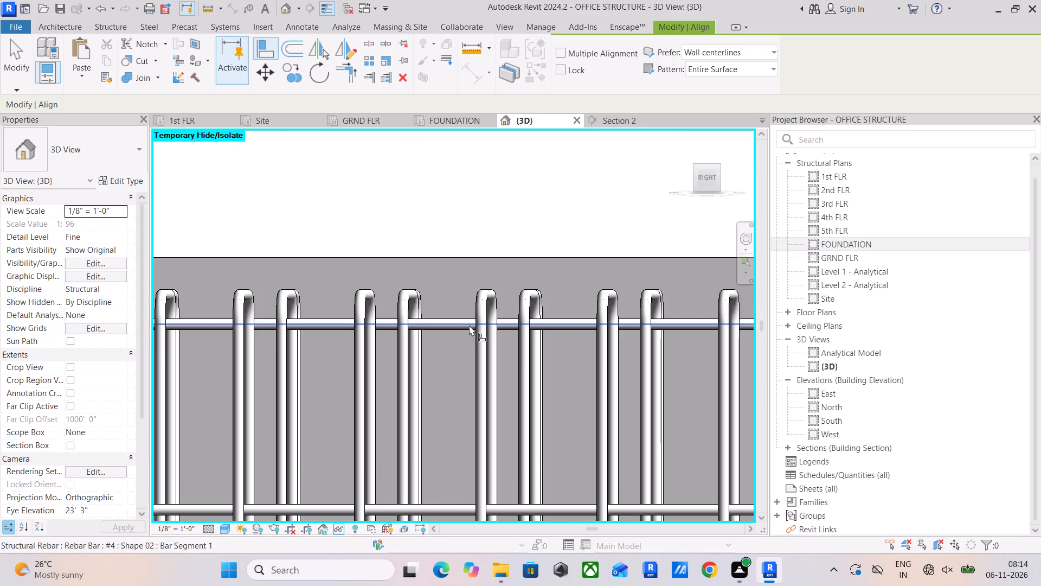
pyautogui.scroll(-18, 456, 227)
pyautogui.scroll(-4, 477, 247)
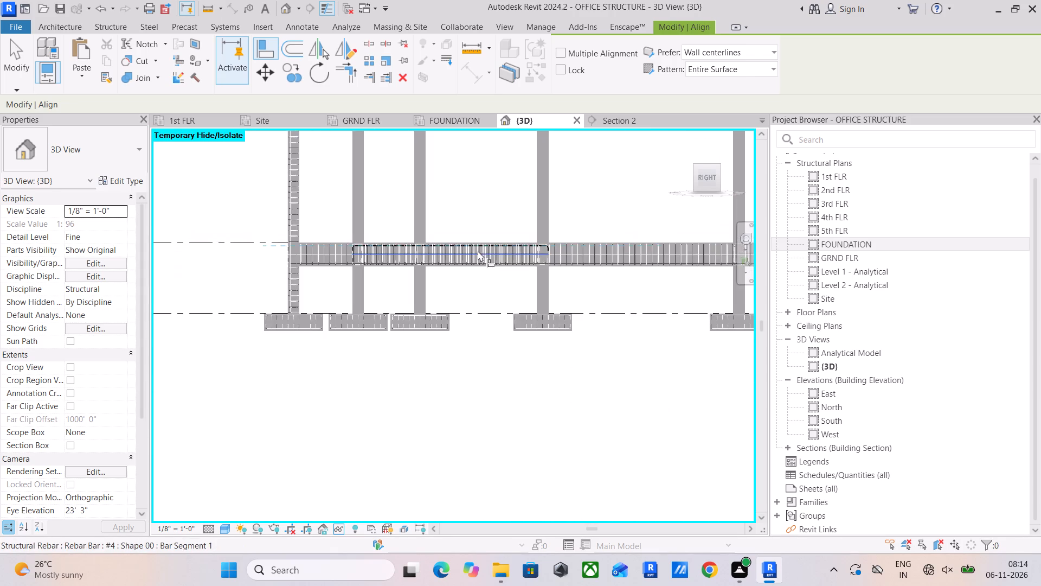
pyautogui.moveTo(478, 251); pyautogui.dragTo(479, 379, button='middle')
pyautogui.moveTo(481, 317); pyautogui.dragTo(480, 451, button='middle')
pyautogui.scroll(-1, 480, 451)
pyautogui.scroll(-4, 501, 295)
pyautogui.moveTo(491, 199); pyautogui.dragTo(495, 355, button='middle')
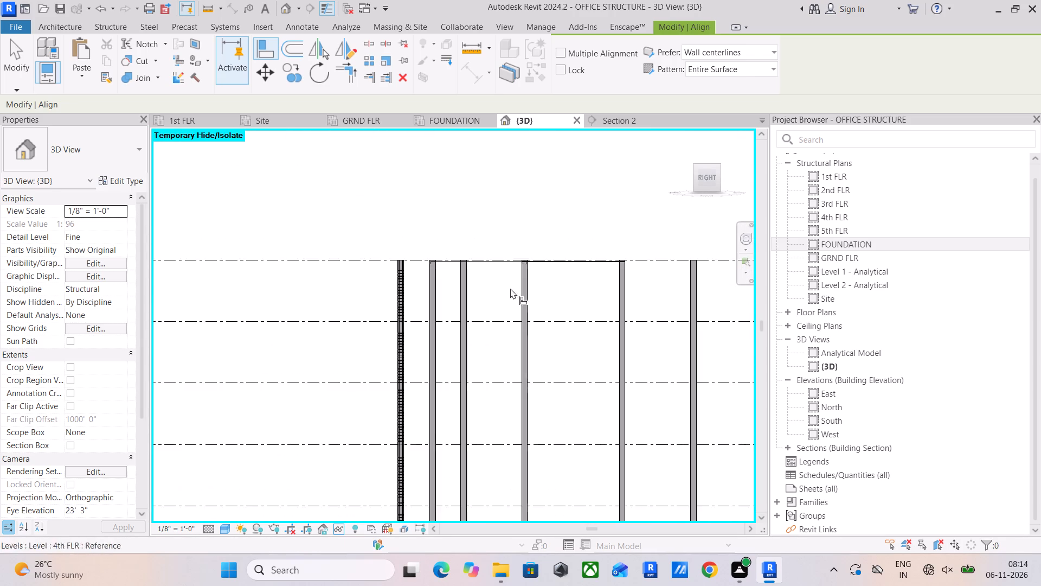
pyautogui.scroll(5, 510, 253)
pyautogui.scroll(19, 494, 258)
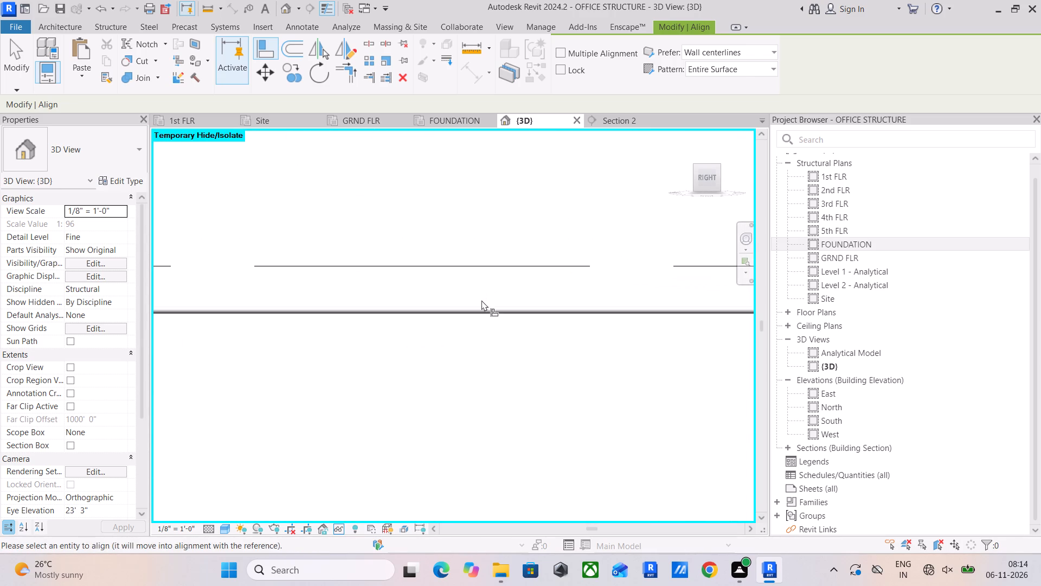
pyautogui.click(481, 309)
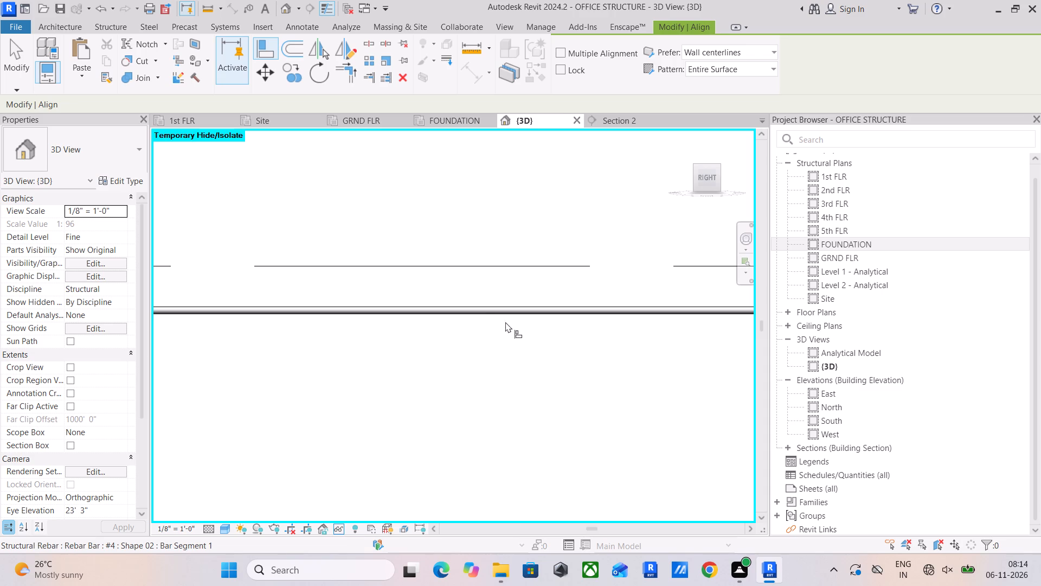
# In the right view, align the remaining displaced rebar before the fourth column at 5th FLR to the GRND FLR beam's top longitudinal bar.
pyautogui.scroll(-18, 511, 340)
pyautogui.moveTo(520, 346); pyautogui.dragTo(524, 188, button='middle')
pyautogui.moveTo(513, 333); pyautogui.dragTo(511, 156, button='middle')
pyautogui.moveTo(504, 378); pyautogui.dragTo(522, 186, button='middle')
pyautogui.moveTo(504, 402); pyautogui.dragTo(541, 238, button='middle')
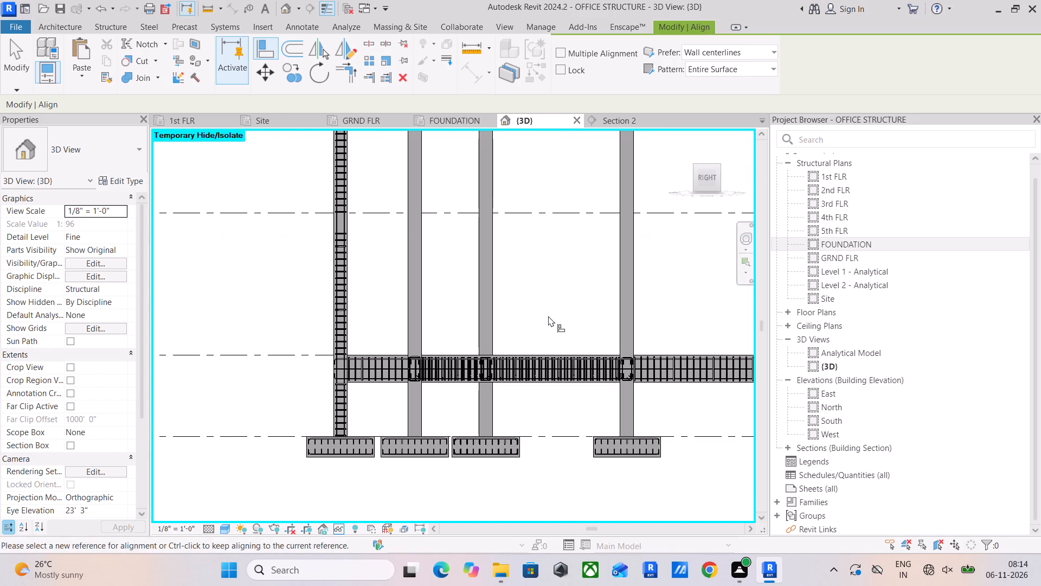
pyautogui.scroll(5, 539, 354)
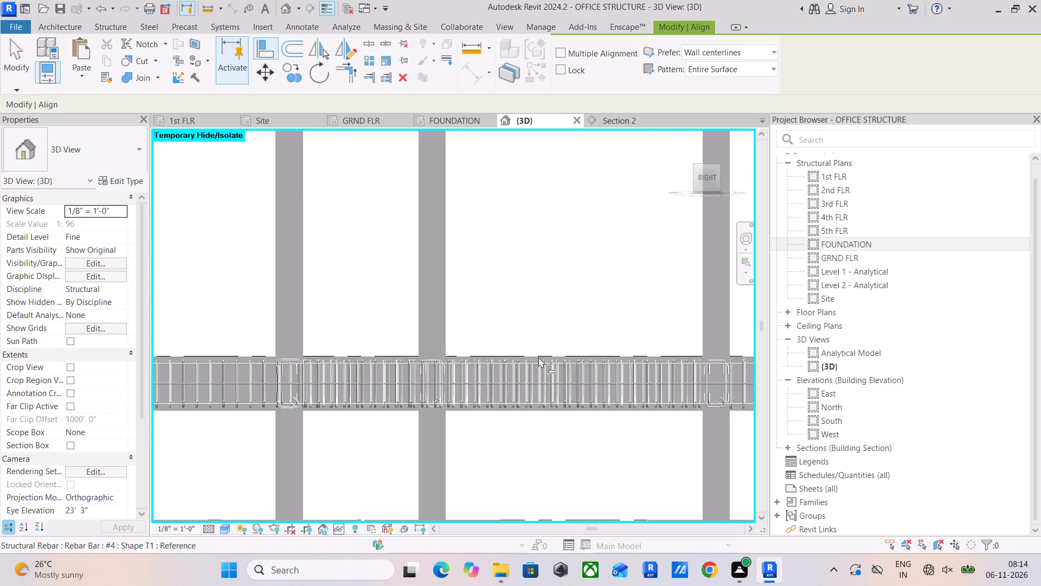
pyautogui.scroll(15, 538, 357)
pyautogui.click(530, 383)
pyautogui.scroll(-2, 541, 243)
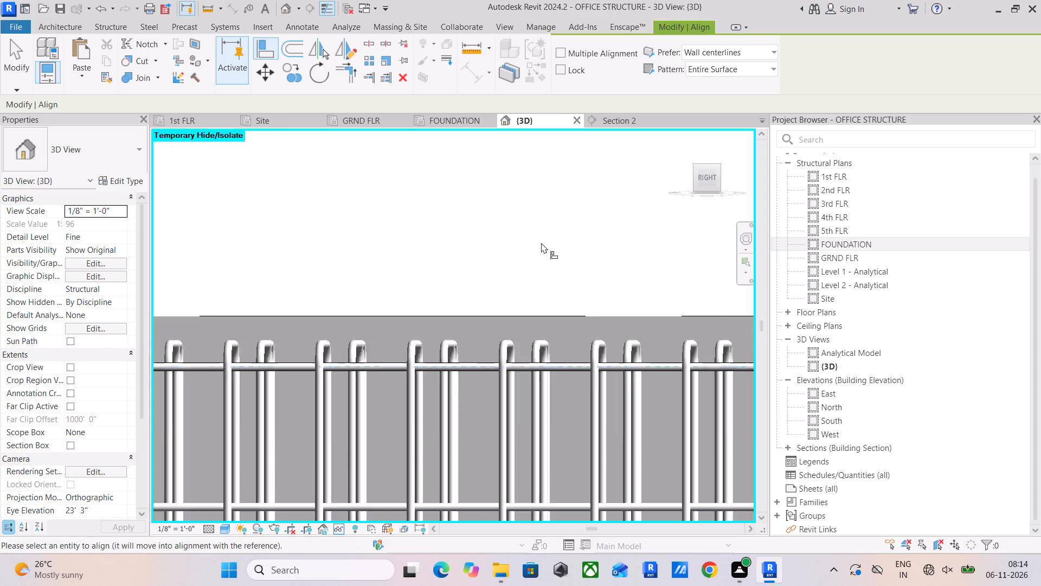
pyautogui.scroll(-20, 541, 243)
pyautogui.moveTo(584, 220); pyautogui.dragTo(455, 507, button='middle')
pyautogui.scroll(-5, 481, 334)
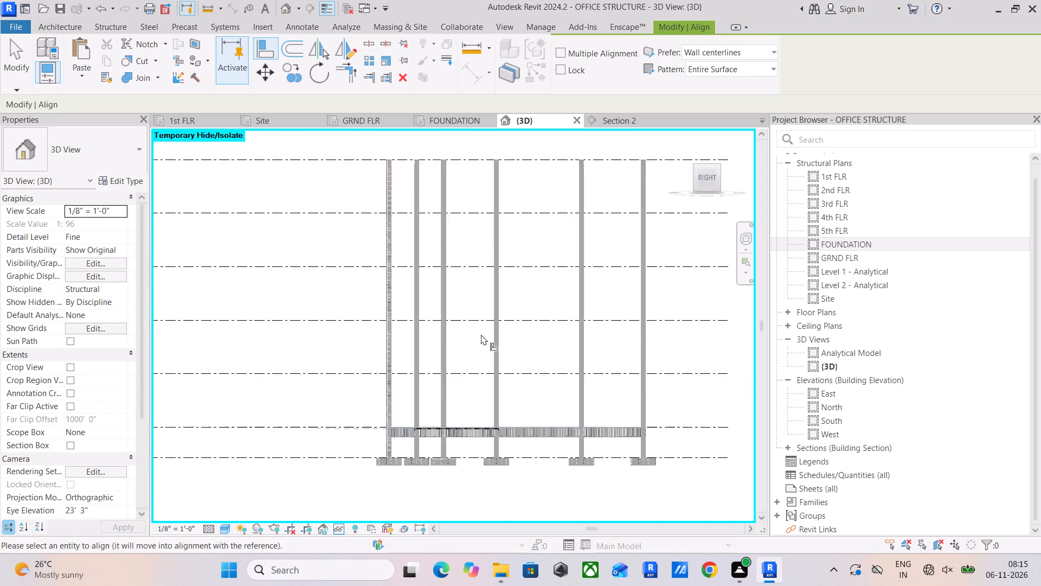
pyautogui.scroll(10, 486, 183)
pyautogui.scroll(5, 449, 237)
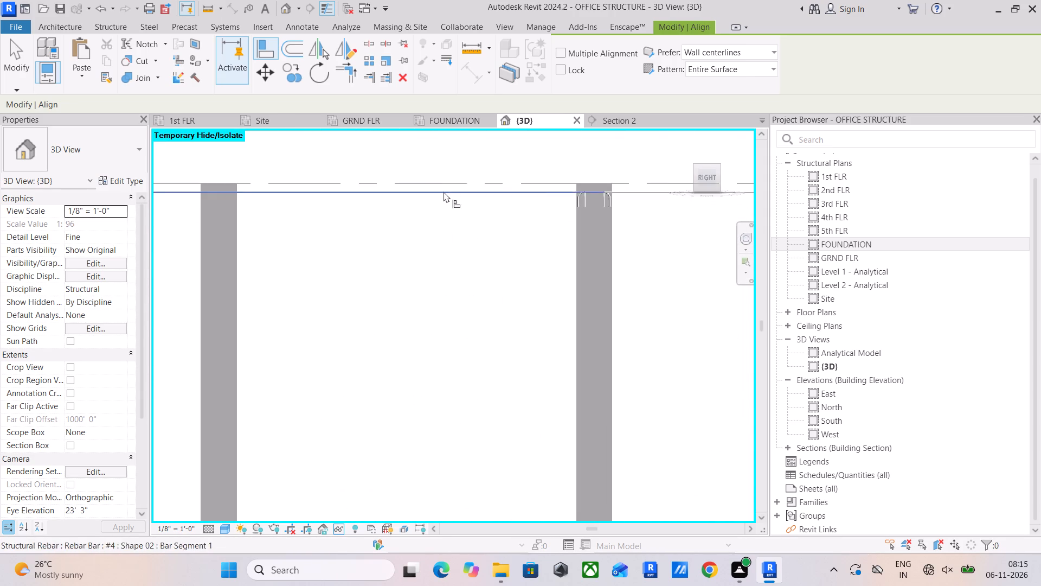
pyautogui.scroll(9, 438, 182)
pyautogui.click(445, 211)
# Align a displaced rebar between the fourth and fifth columns at 5th FLR to the GRND FLR beam's top longitudinal bar.
pyautogui.scroll(-8, 575, 285)
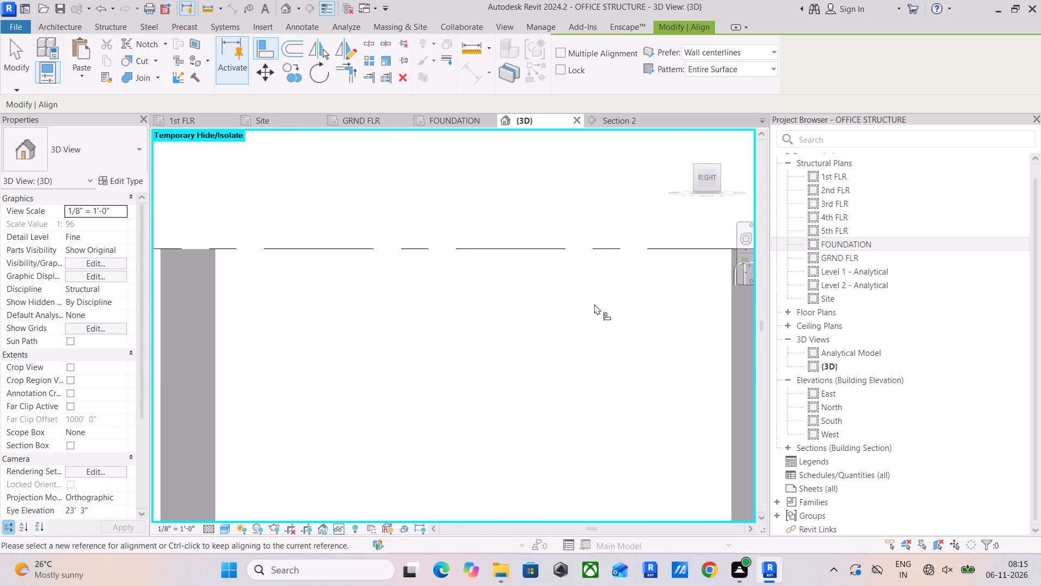
pyautogui.scroll(-4, 594, 304)
pyautogui.scroll(-11, 310, 268)
pyautogui.moveTo(391, 317); pyautogui.dragTo(404, 131, button='middle')
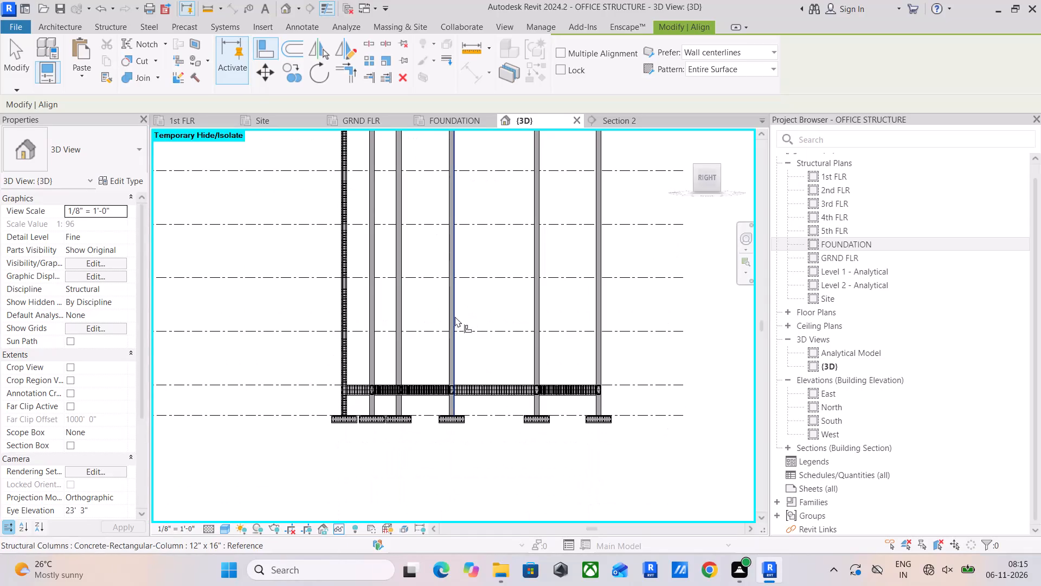
pyautogui.scroll(6, 508, 377)
pyautogui.scroll(9, 593, 407)
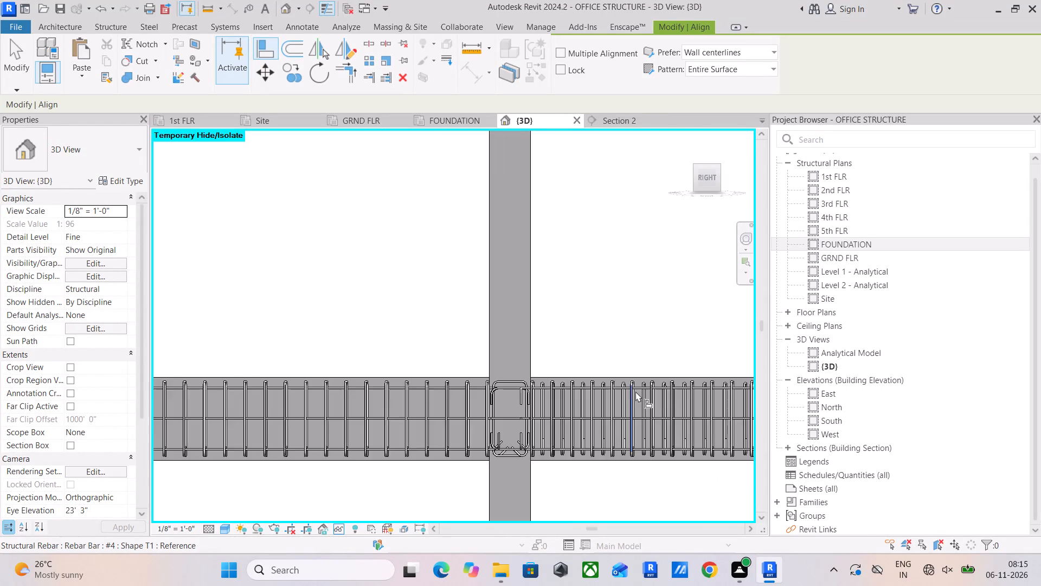
pyautogui.scroll(9, 621, 389)
pyautogui.click(618, 385)
pyautogui.scroll(-4, 623, 364)
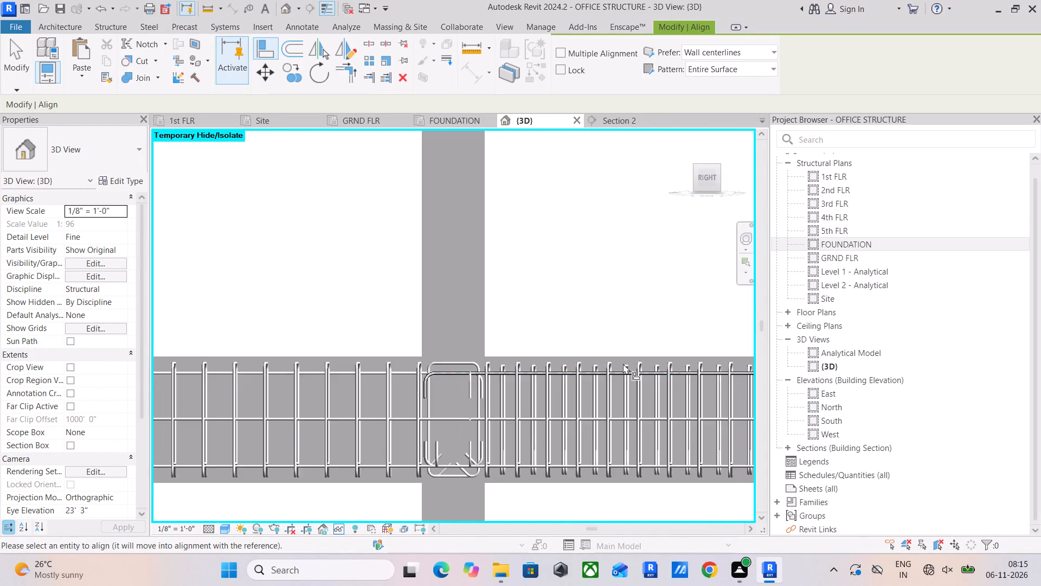
pyautogui.scroll(-14, 623, 364)
pyautogui.scroll(-5, 599, 285)
pyautogui.moveTo(599, 285); pyautogui.dragTo(549, 539, button='middle')
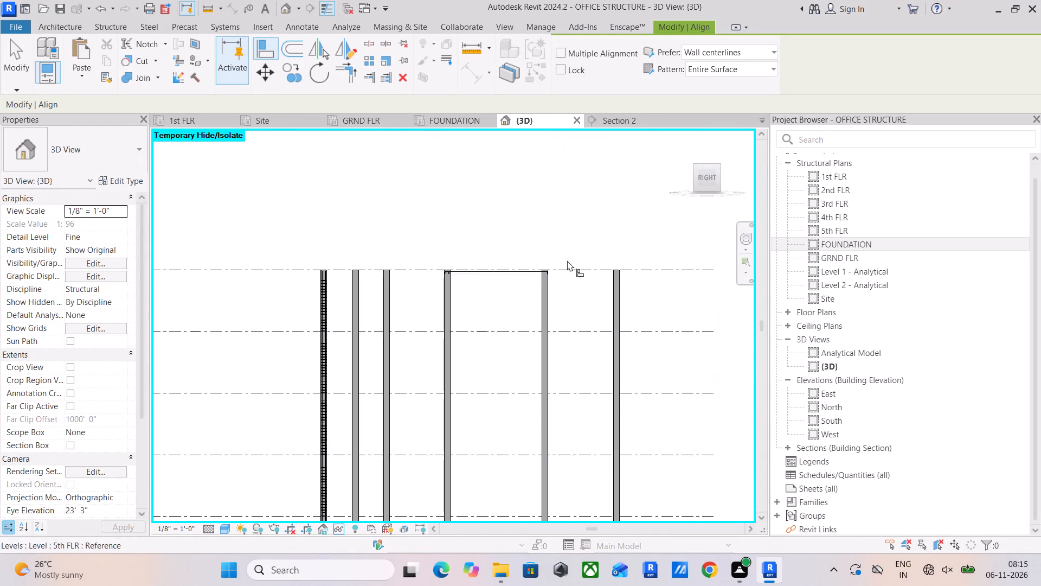
pyautogui.scroll(13, 567, 260)
pyautogui.scroll(8, 421, 285)
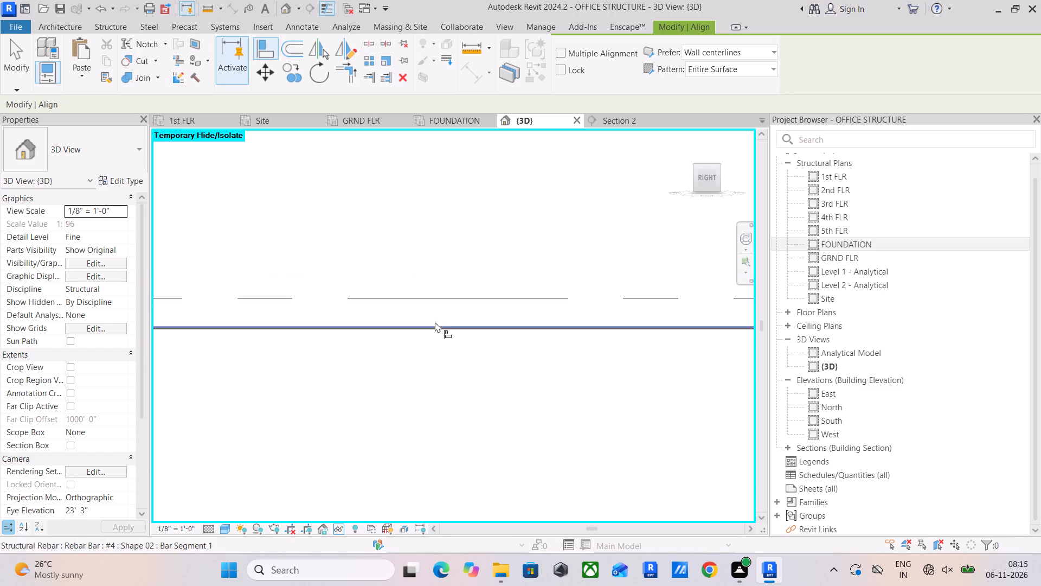
pyautogui.scroll(7, 435, 322)
pyautogui.click(448, 333)
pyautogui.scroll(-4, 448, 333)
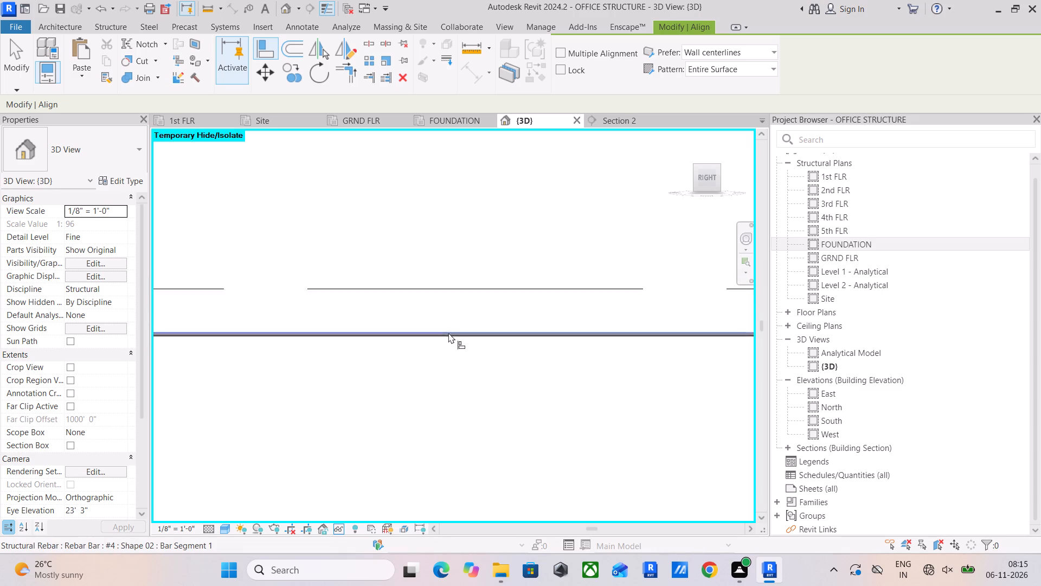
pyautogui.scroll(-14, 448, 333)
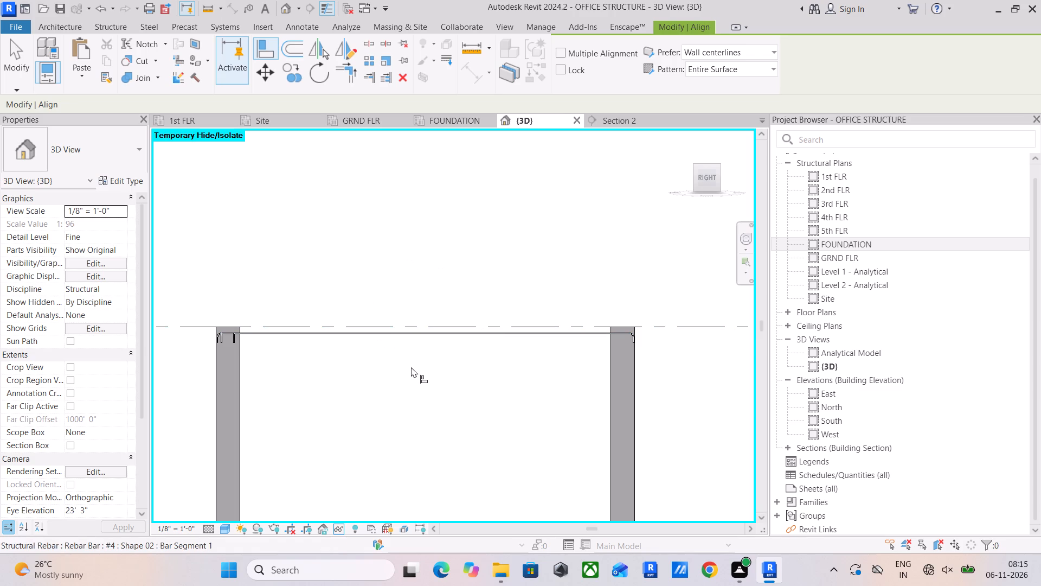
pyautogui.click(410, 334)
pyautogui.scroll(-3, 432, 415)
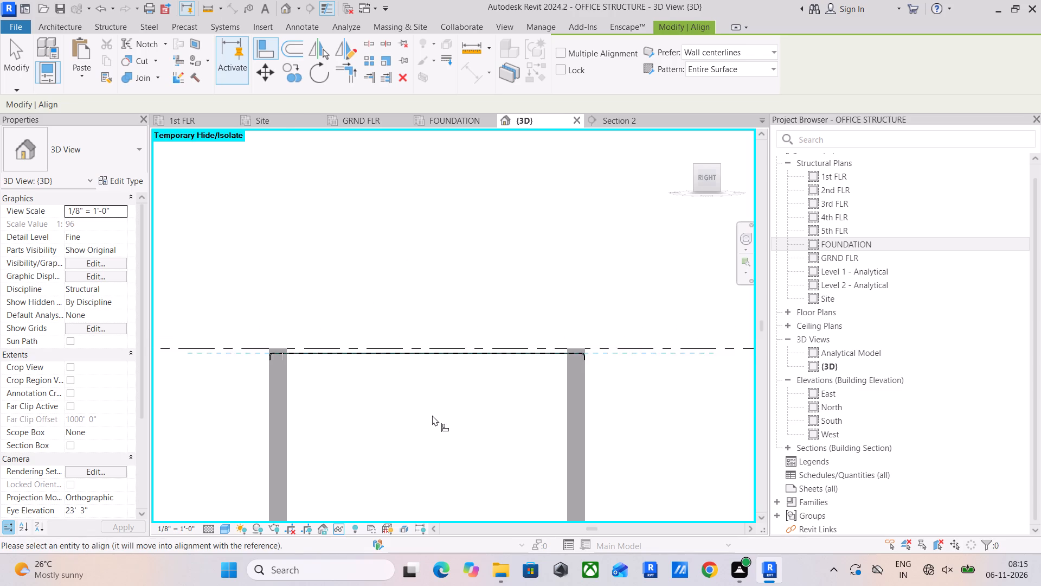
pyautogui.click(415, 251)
# Align the remaining displaced rebar between the fourth and fifth columns at 5th FLR to the GRND FLR beam's top longitudinal bar below it.
pyautogui.moveTo(413, 403); pyautogui.dragTo(465, 222, button='middle')
pyautogui.scroll(-5, 440, 377)
pyautogui.moveTo(440, 386); pyautogui.dragTo(487, 178, button='middle')
pyautogui.scroll(1, 487, 178)
pyautogui.moveTo(505, 409); pyautogui.dragTo(546, 215, button='middle')
pyautogui.moveTo(525, 337); pyautogui.dragTo(537, 232, button='middle')
pyautogui.scroll(2, 536, 244)
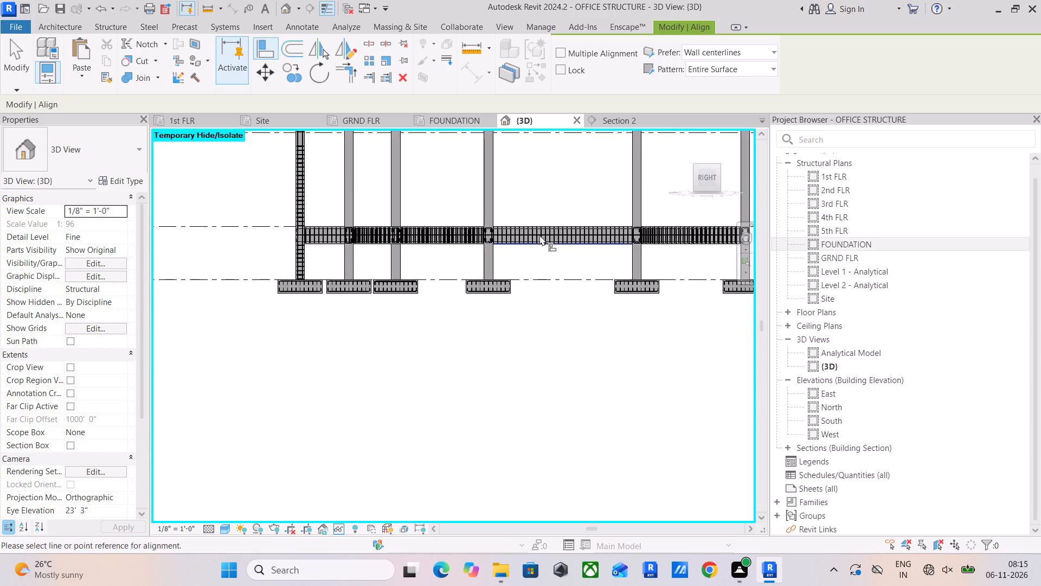
pyautogui.scroll(16, 539, 235)
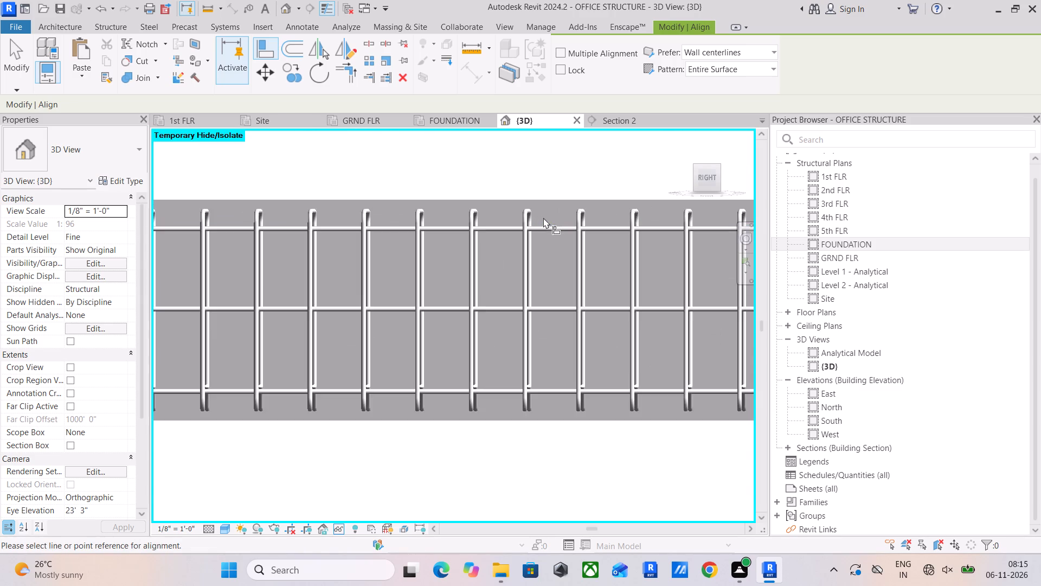
pyautogui.scroll(4, 543, 218)
pyautogui.click(569, 236)
pyautogui.scroll(-6, 596, 159)
pyautogui.scroll(-3, 603, 208)
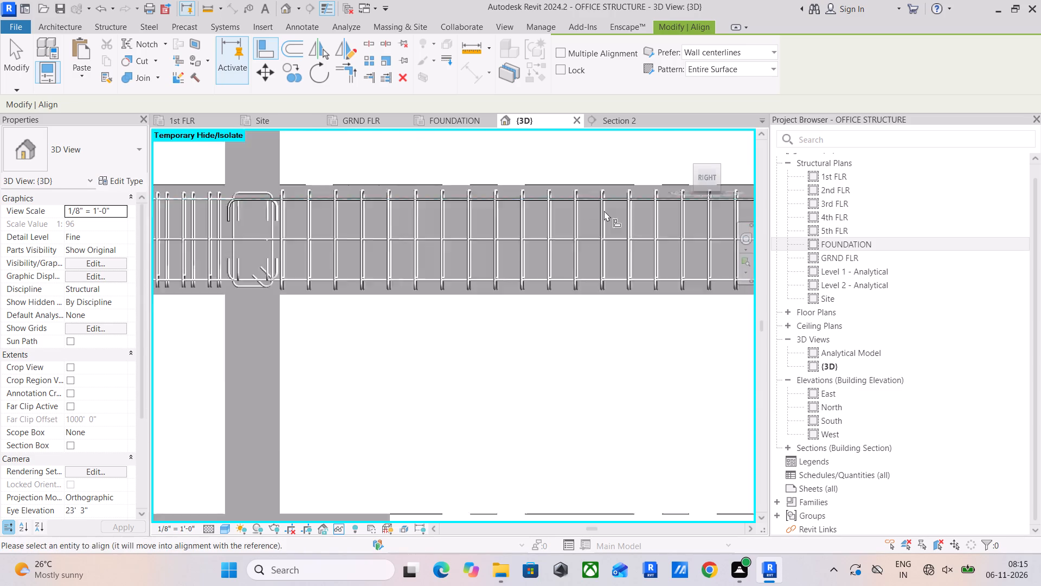
pyautogui.scroll(-7, 604, 211)
pyautogui.moveTo(613, 262); pyautogui.dragTo(487, 404, button='middle')
pyautogui.scroll(-11, 506, 304)
pyautogui.moveTo(525, 292); pyautogui.dragTo(518, 336, button='middle')
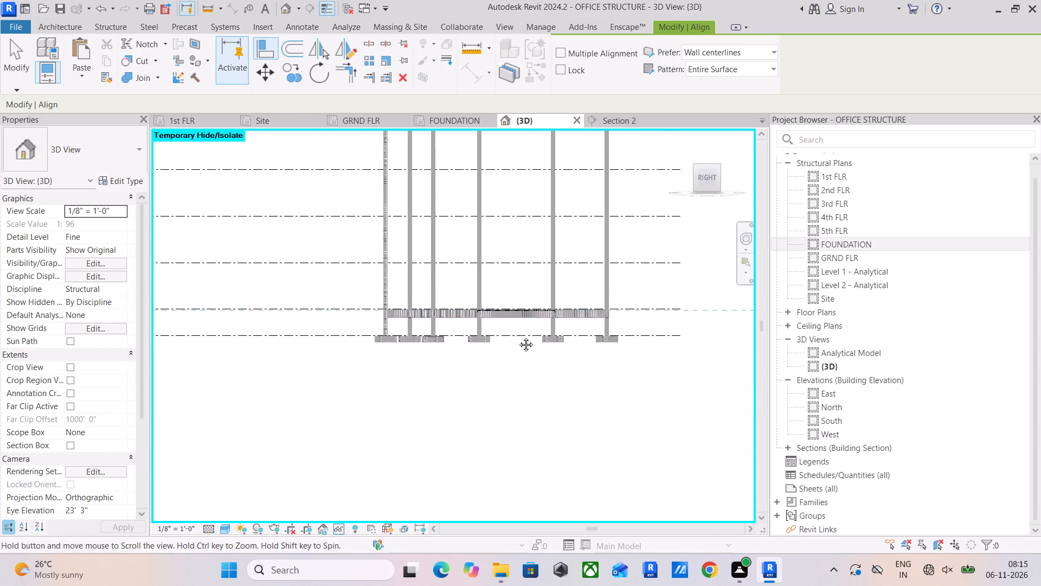
pyautogui.moveTo(518, 336); pyautogui.dragTo(497, 509, button='middle')
pyautogui.scroll(6, 497, 278)
pyautogui.scroll(17, 441, 319)
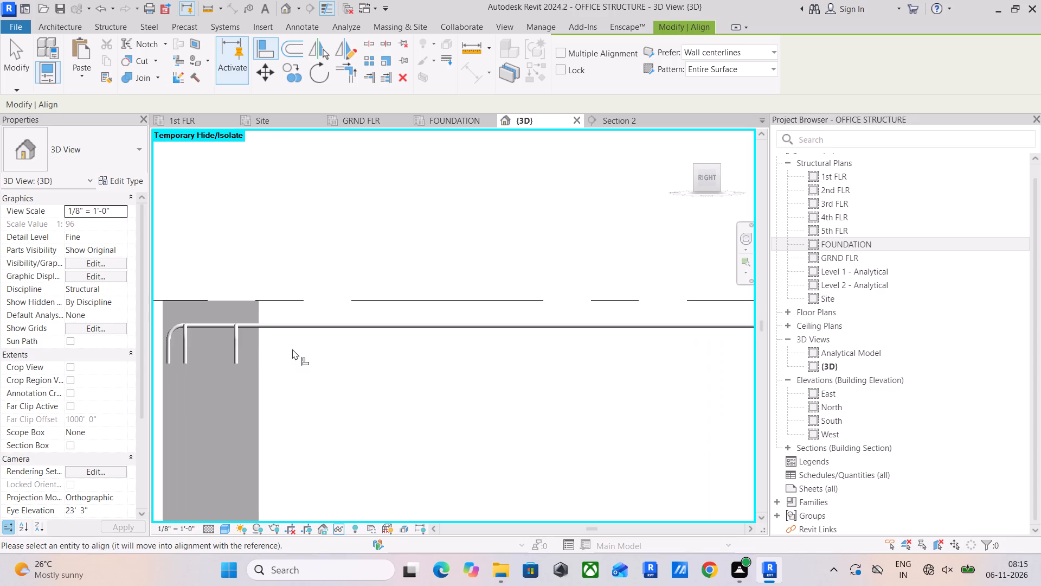
pyautogui.click(339, 321)
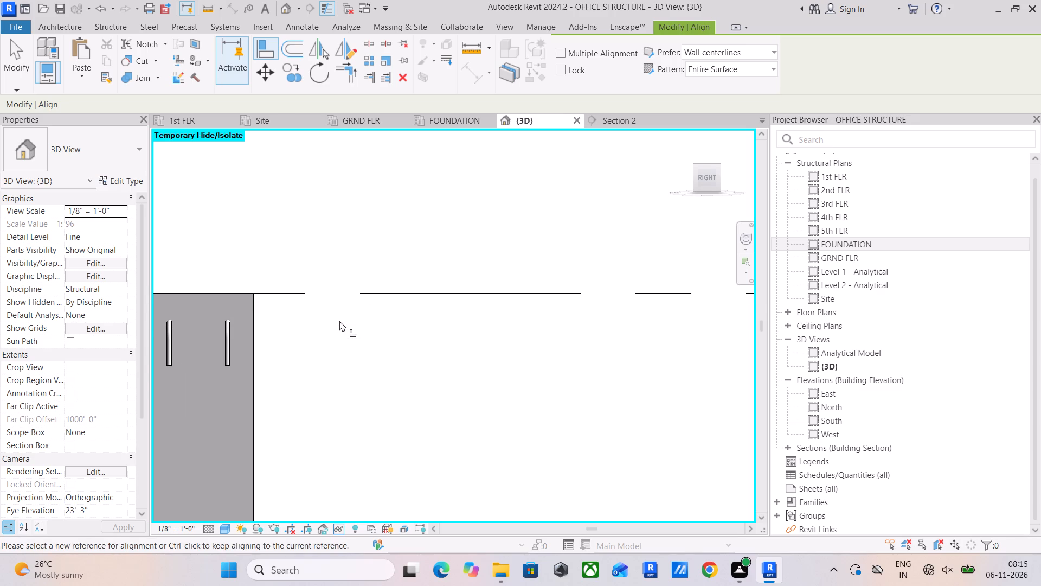
pyautogui.scroll(-12, 348, 334)
pyautogui.scroll(-5, 405, 358)
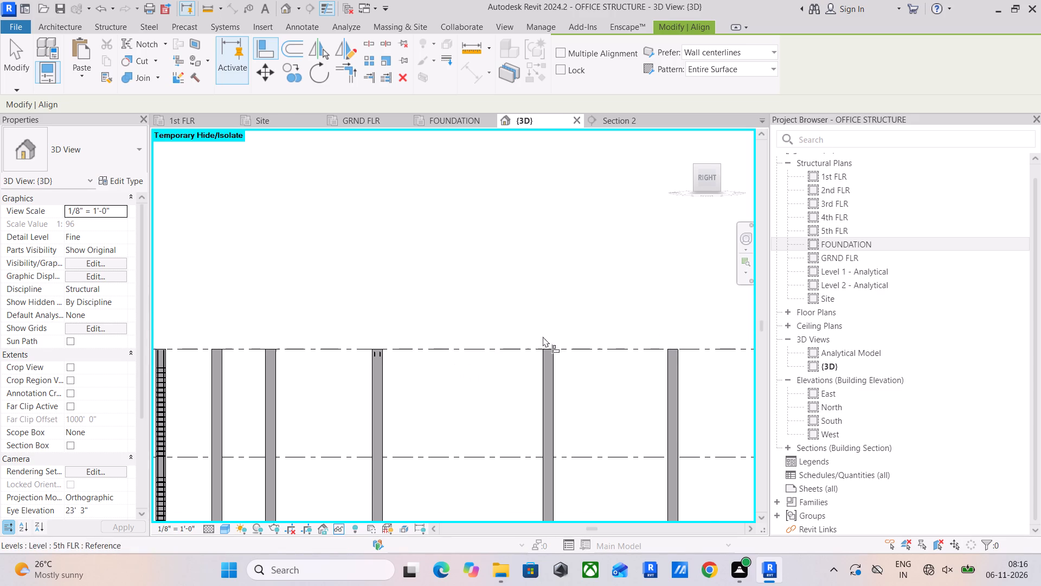
pyautogui.click(30, 56)
# In the back view, align a displaced rebar starting at the first column at 5th FLR to the GRND FLR beam's top longitudinal bar.
pyautogui.click(381, 398)
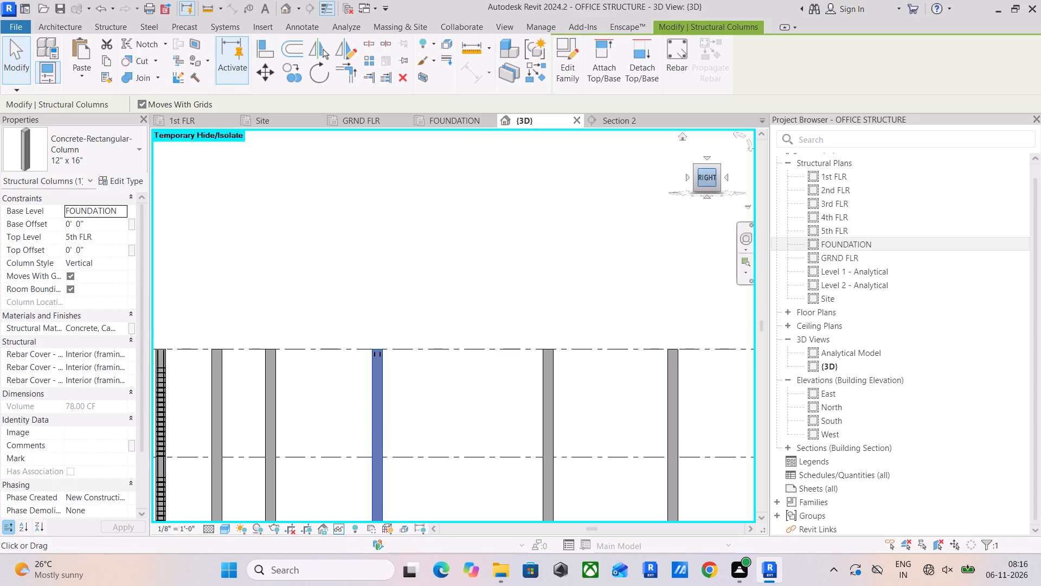
pyautogui.moveTo(708, 183); pyautogui.dragTo(683, 189)
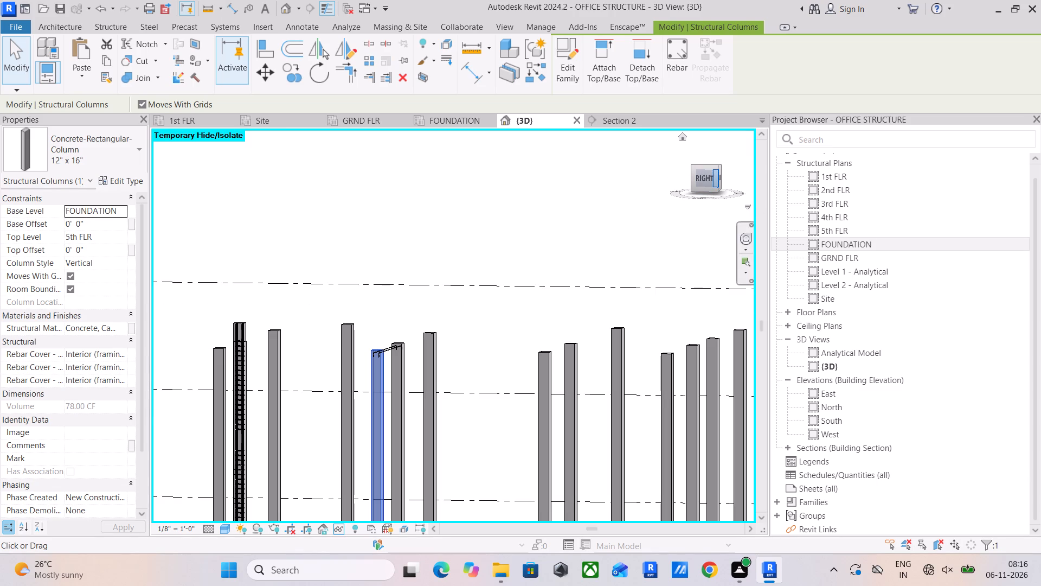
pyautogui.click(719, 179)
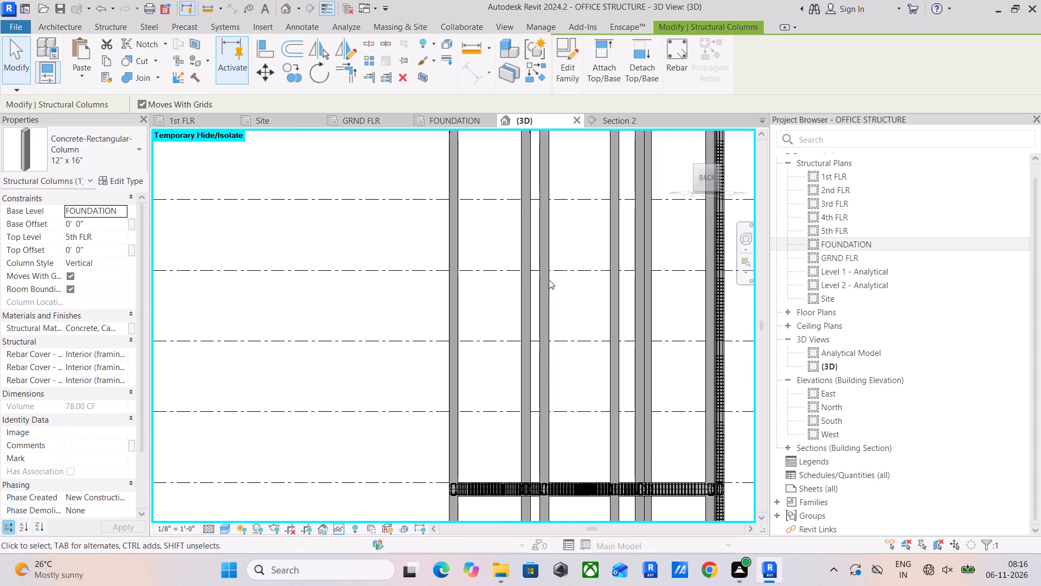
pyautogui.click(261, 51)
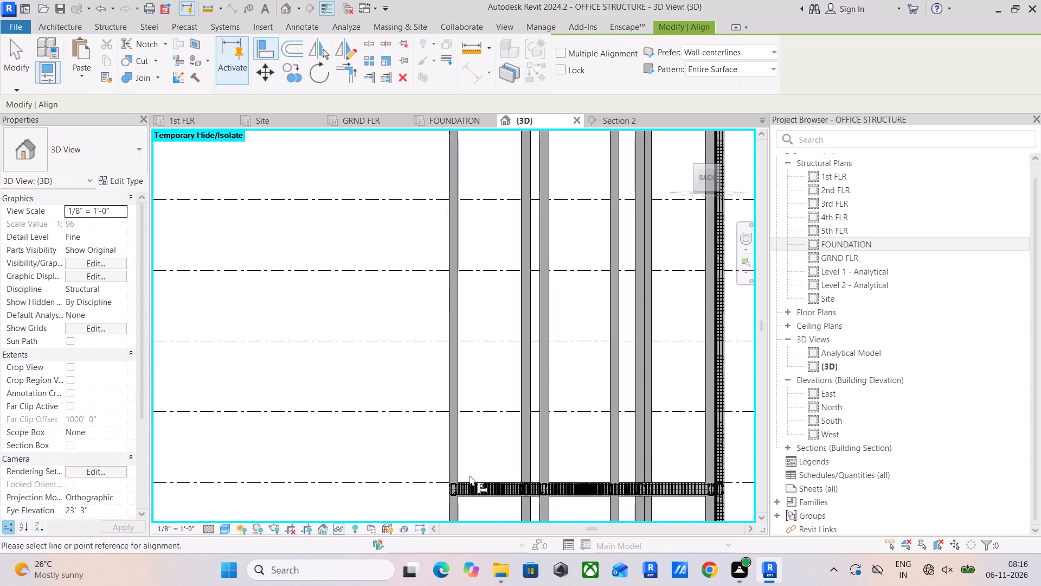
pyautogui.scroll(20, 470, 493)
pyautogui.scroll(3, 470, 493)
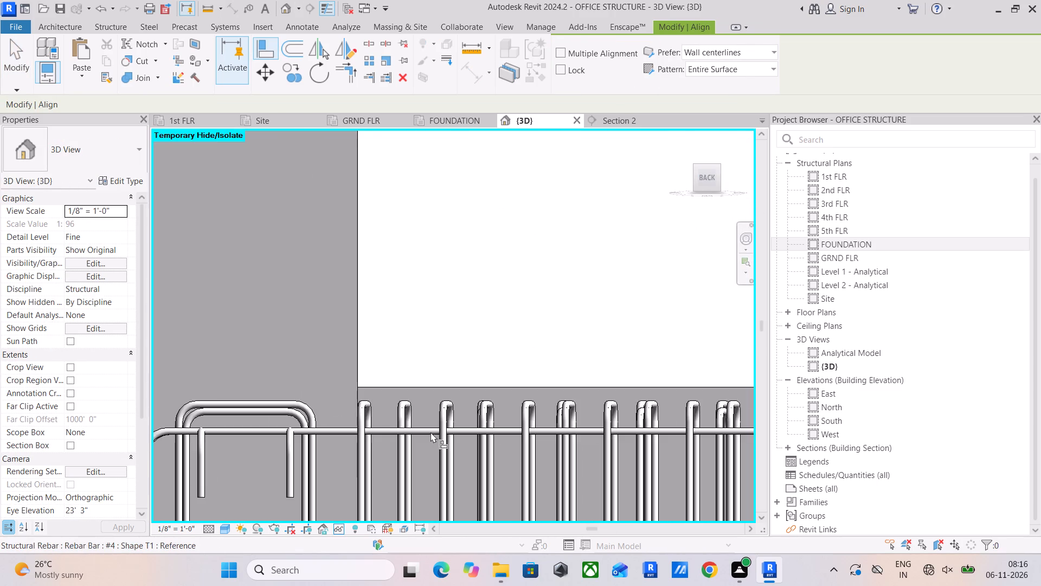
pyautogui.click(424, 427)
pyautogui.scroll(-12, 498, 320)
pyautogui.scroll(-9, 542, 322)
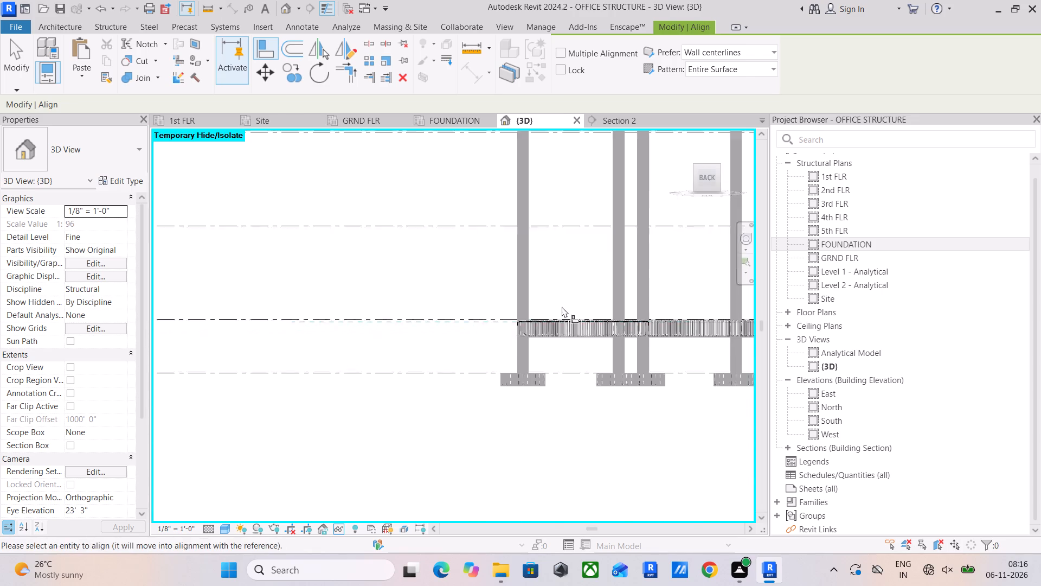
pyautogui.scroll(-3, 562, 307)
pyautogui.moveTo(573, 295); pyautogui.dragTo(506, 585, button='middle')
pyautogui.scroll(10, 523, 314)
pyautogui.scroll(6, 442, 289)
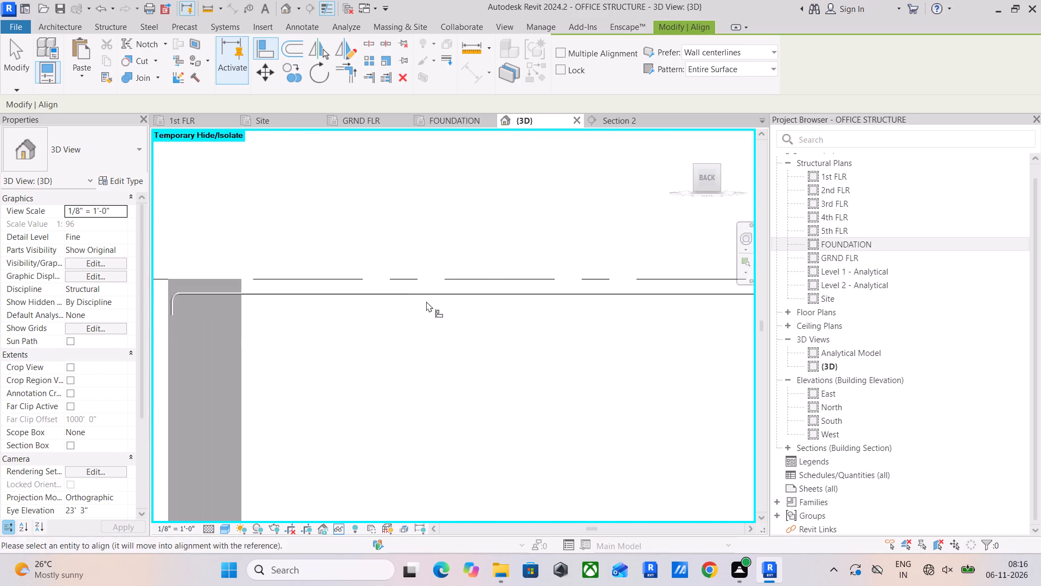
pyautogui.scroll(10, 426, 301)
pyautogui.click(439, 297)
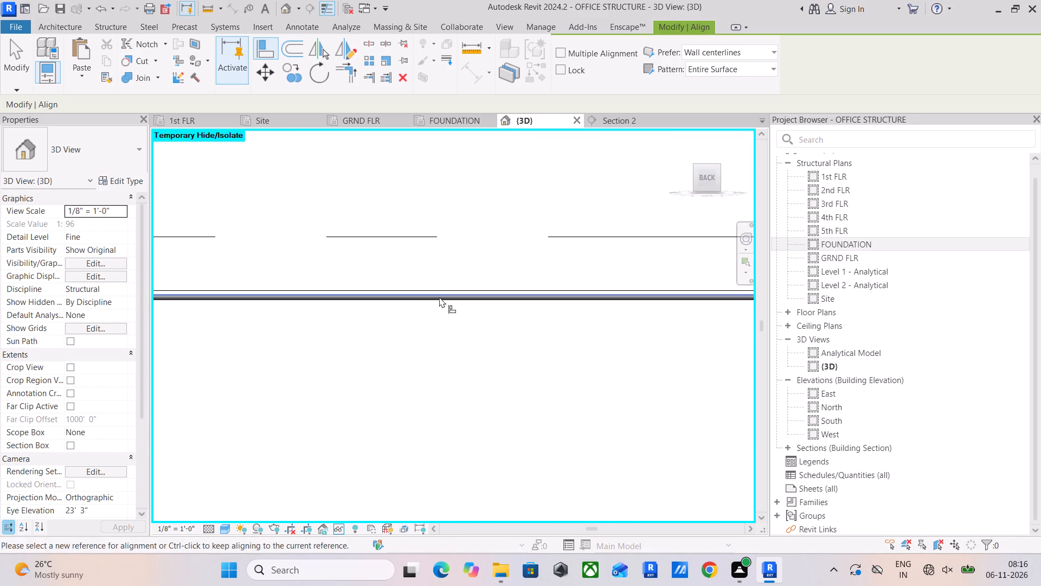
# Align the remaining displaced rebar between the first and second columns at 5th FLR to the GRND FLR beam's top bar in the back view.
pyautogui.scroll(-12, 582, 378)
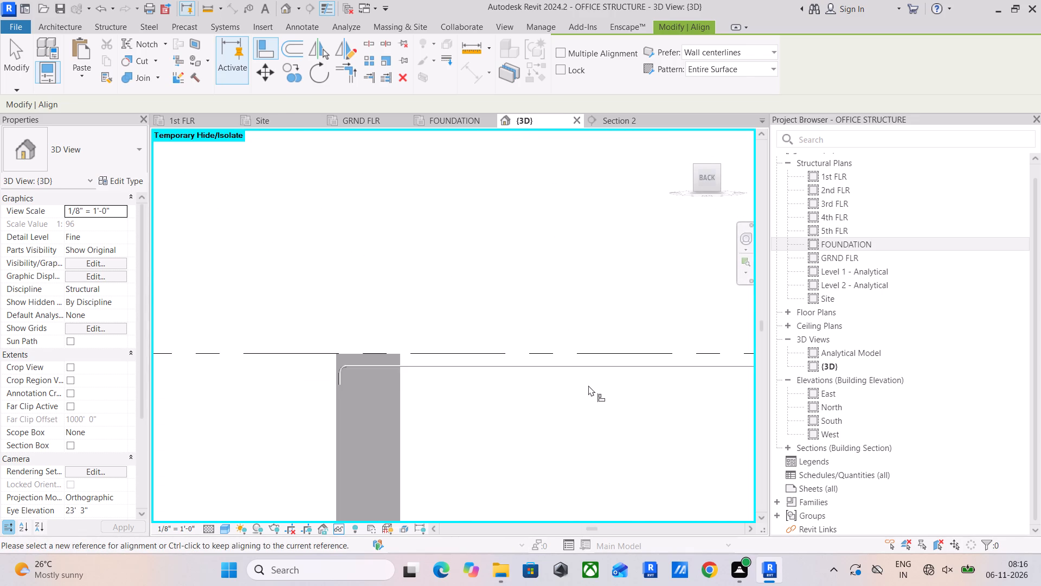
pyautogui.scroll(-6, 588, 385)
pyautogui.moveTo(586, 393); pyautogui.dragTo(527, 251, button='middle')
pyautogui.scroll(-5, 514, 390)
pyautogui.moveTo(513, 397); pyautogui.dragTo(496, 170, button='middle')
pyautogui.scroll(-5, 519, 359)
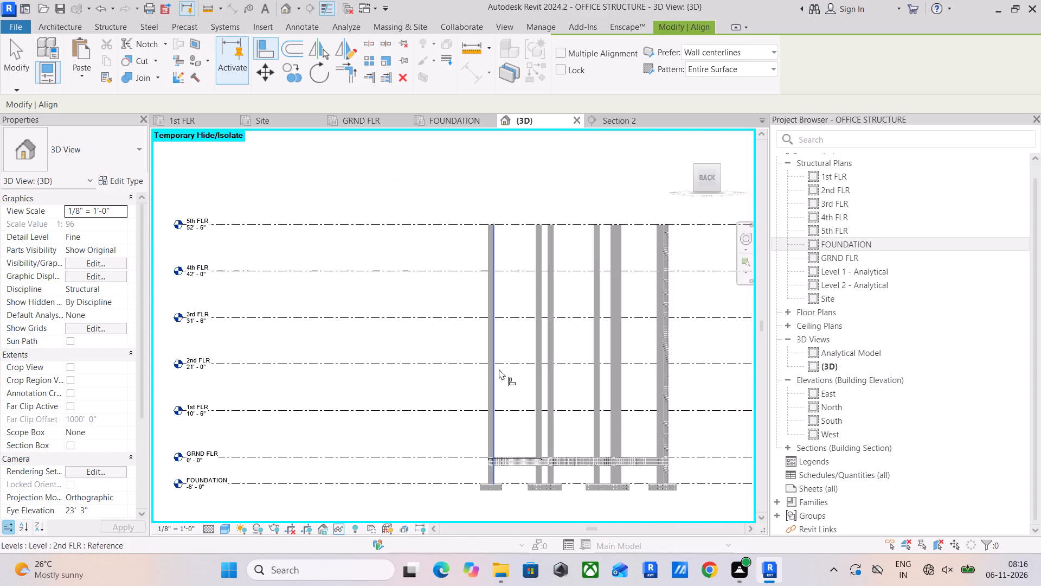
pyautogui.scroll(6, 505, 447)
pyautogui.scroll(7, 480, 498)
pyautogui.scroll(12, 513, 428)
pyautogui.click(490, 451)
pyautogui.scroll(-5, 519, 335)
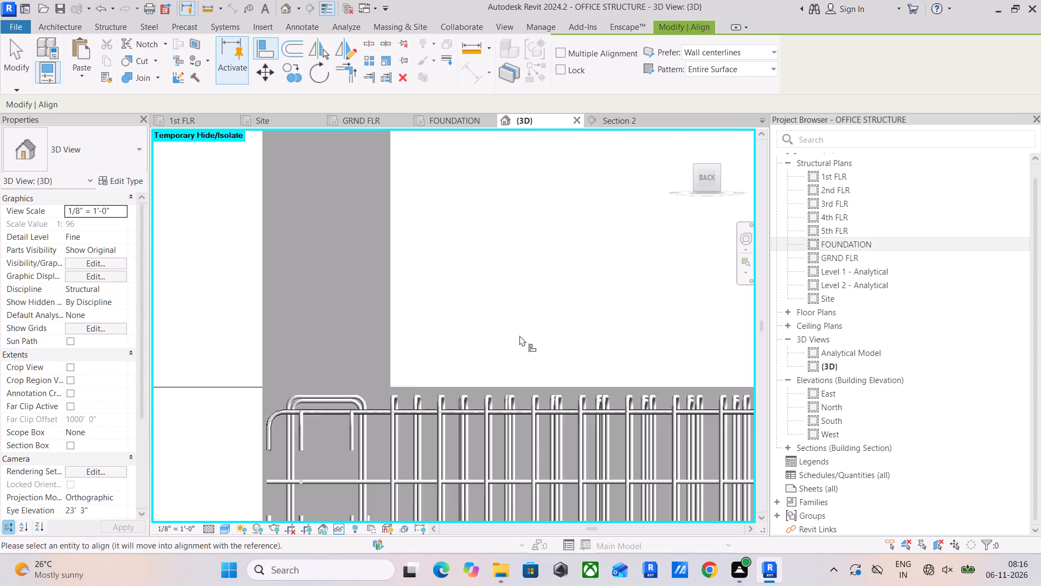
pyautogui.scroll(-14, 519, 335)
pyautogui.moveTo(570, 316); pyautogui.dragTo(504, 491, button='middle')
pyautogui.moveTo(532, 366); pyautogui.dragTo(513, 560, button='middle')
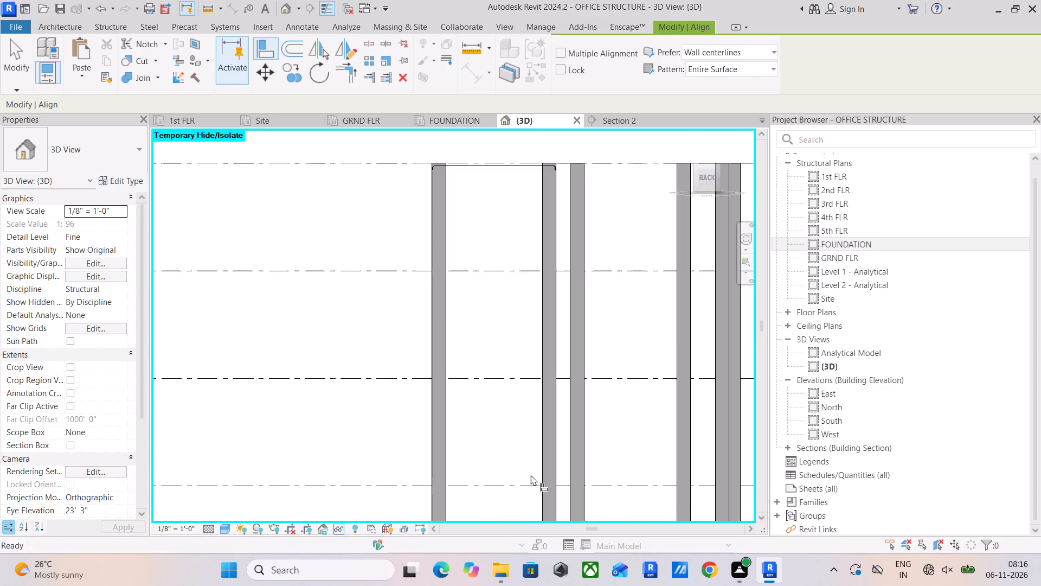
pyautogui.scroll(13, 492, 169)
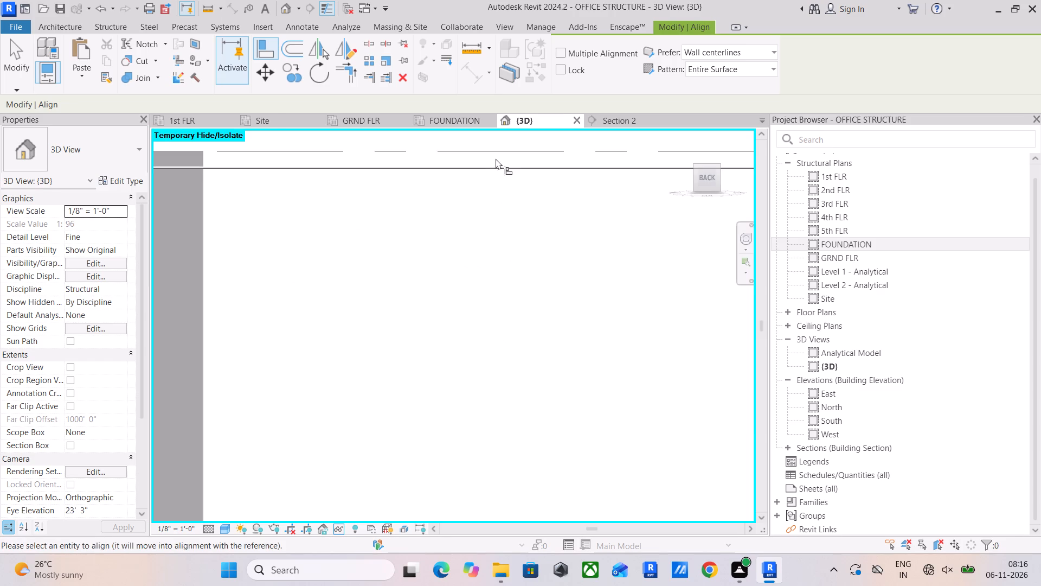
pyautogui.click(509, 165)
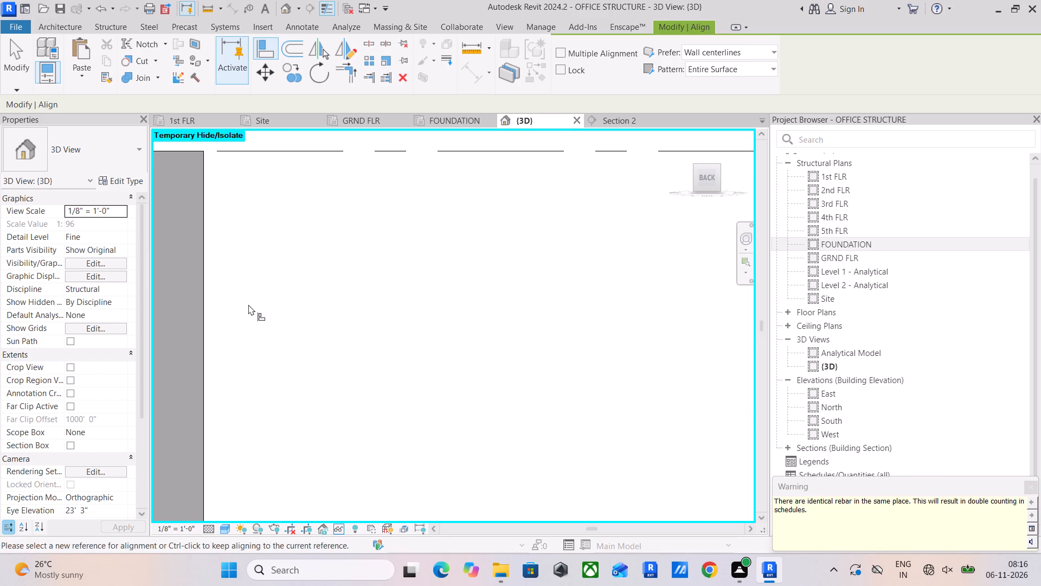
# Undo the last rebar alignment.
pyautogui.hotkey('ctrl', 'z')
# Realign the displaced rebar between the first and second columns at 5th FLR to the GRND FLR beam's top longitudinal bar, and end Align.
pyautogui.scroll(-13, 362, 341)
pyautogui.moveTo(396, 333); pyautogui.dragTo(376, 109, button='middle')
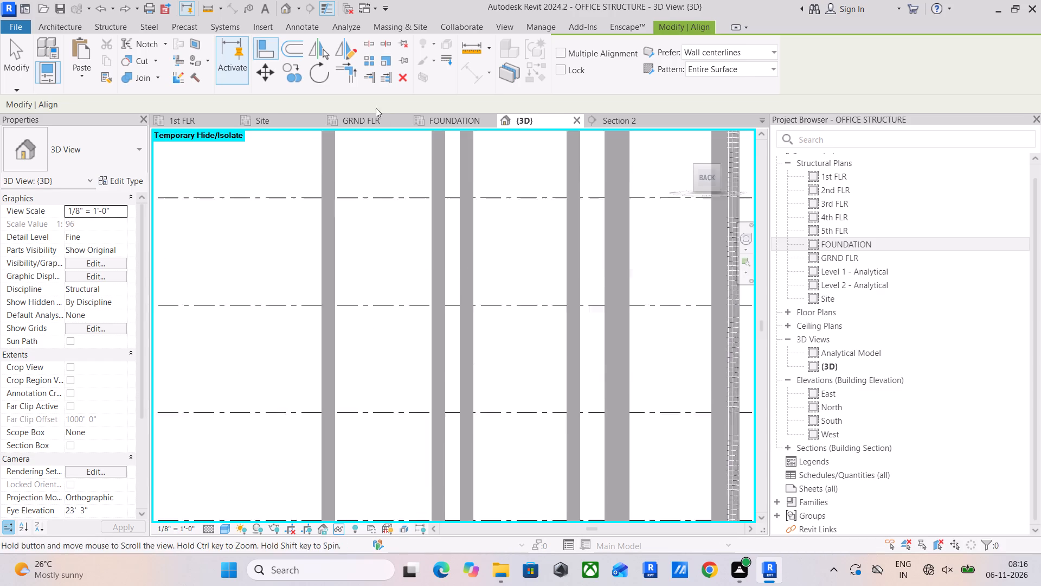
pyautogui.scroll(-5, 492, 404)
pyautogui.moveTo(501, 400); pyautogui.dragTo(519, 209, button='middle')
pyautogui.scroll(12, 516, 309)
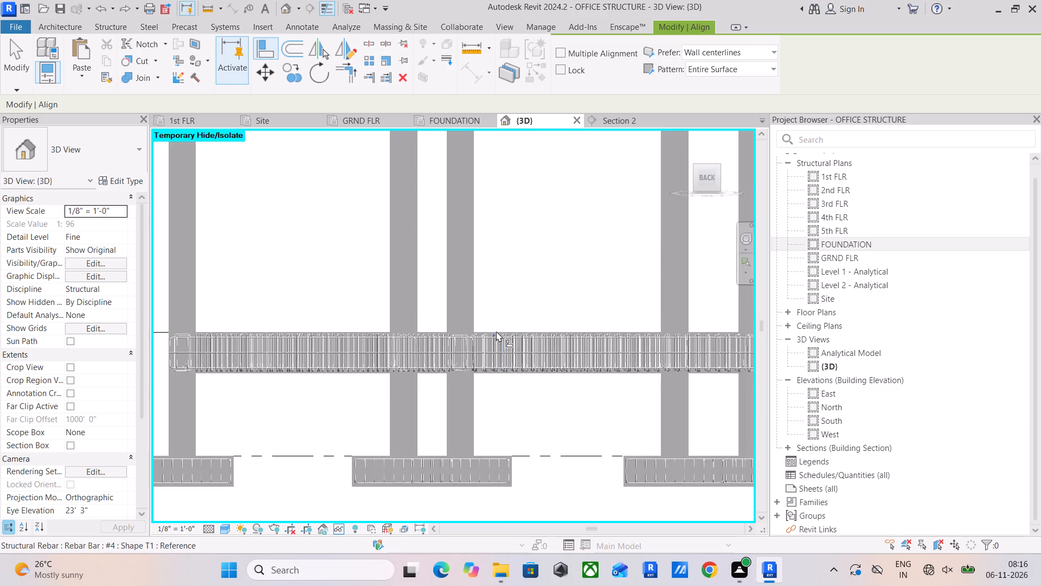
pyautogui.scroll(14, 496, 331)
pyautogui.click(484, 353)
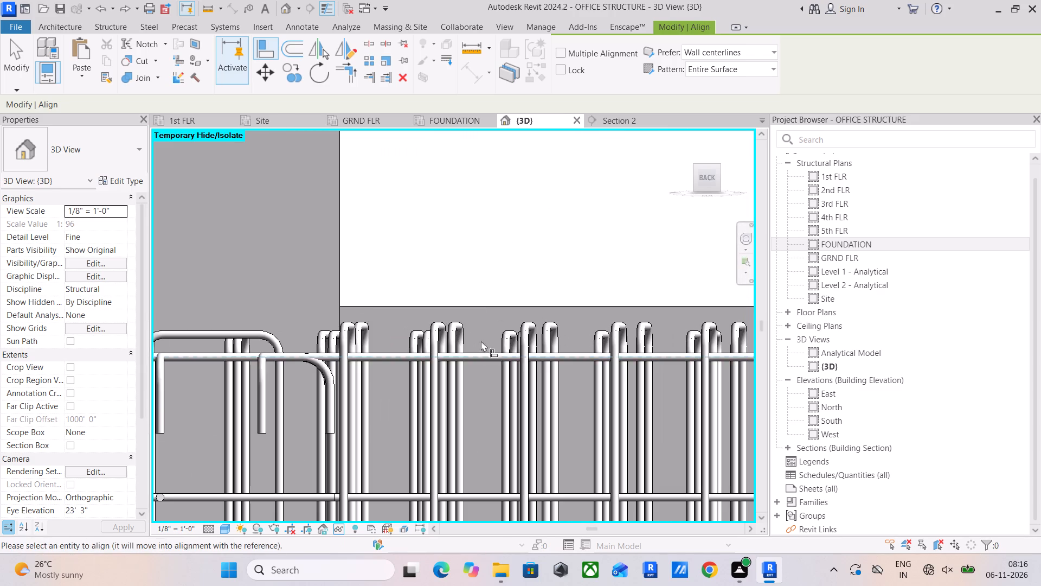
pyautogui.scroll(-18, 456, 254)
pyautogui.moveTo(458, 282); pyautogui.dragTo(462, 448, button='middle')
pyautogui.scroll(-6, 449, 311)
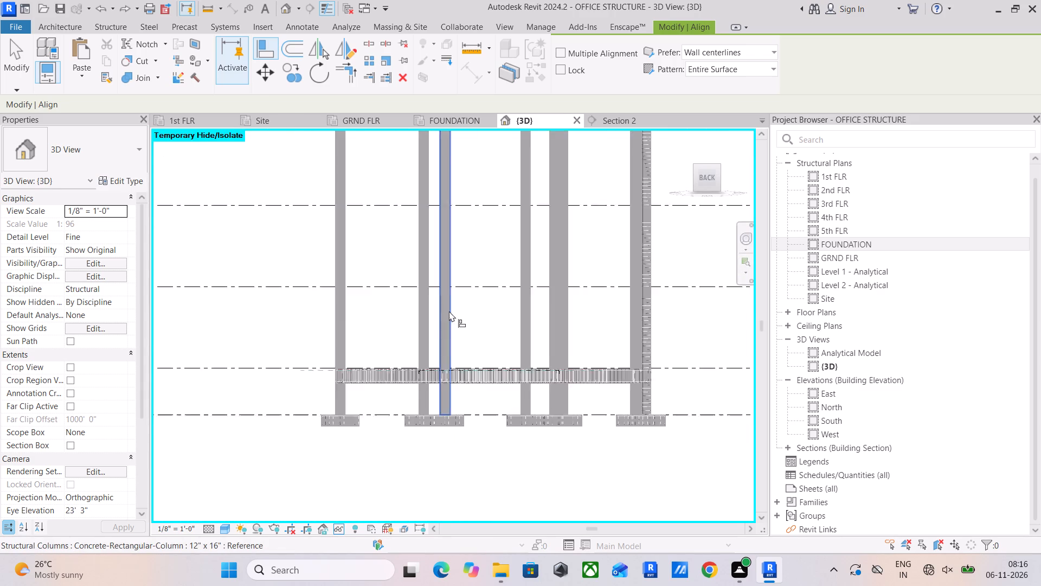
pyautogui.moveTo(453, 325); pyautogui.dragTo(482, 462, button='middle')
pyautogui.scroll(-4, 457, 312)
pyautogui.scroll(11, 452, 196)
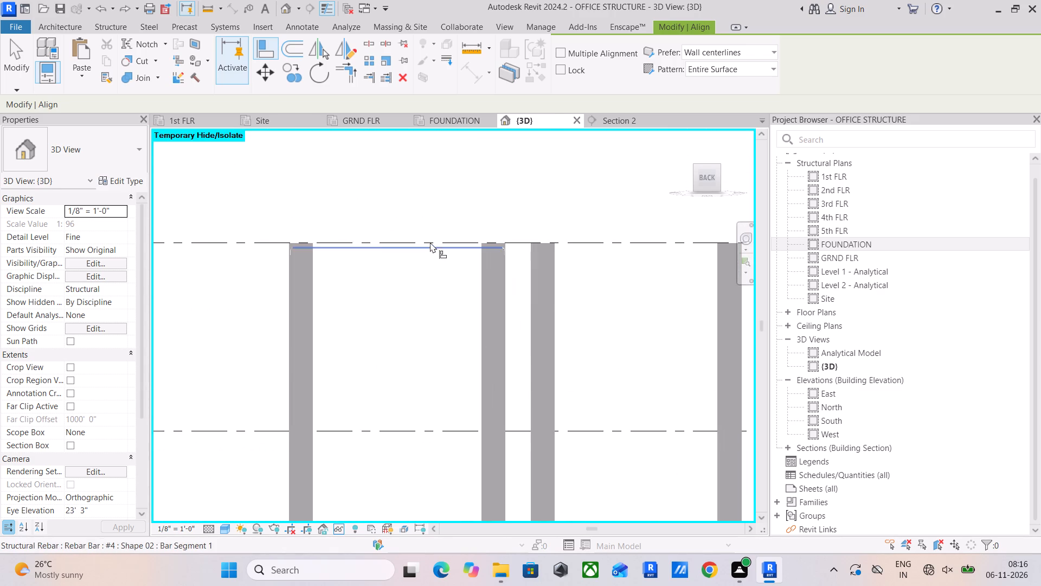
pyautogui.scroll(6, 400, 244)
pyautogui.scroll(5, 331, 267)
pyautogui.click(343, 259)
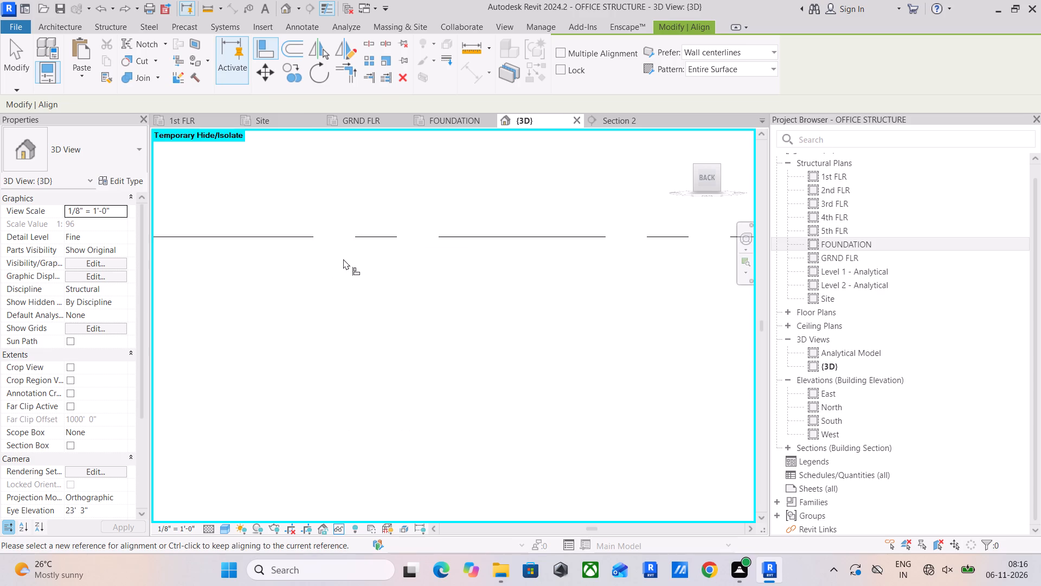
pyautogui.scroll(-12, 343, 259)
pyautogui.scroll(-4, 486, 256)
pyautogui.press('Escape')
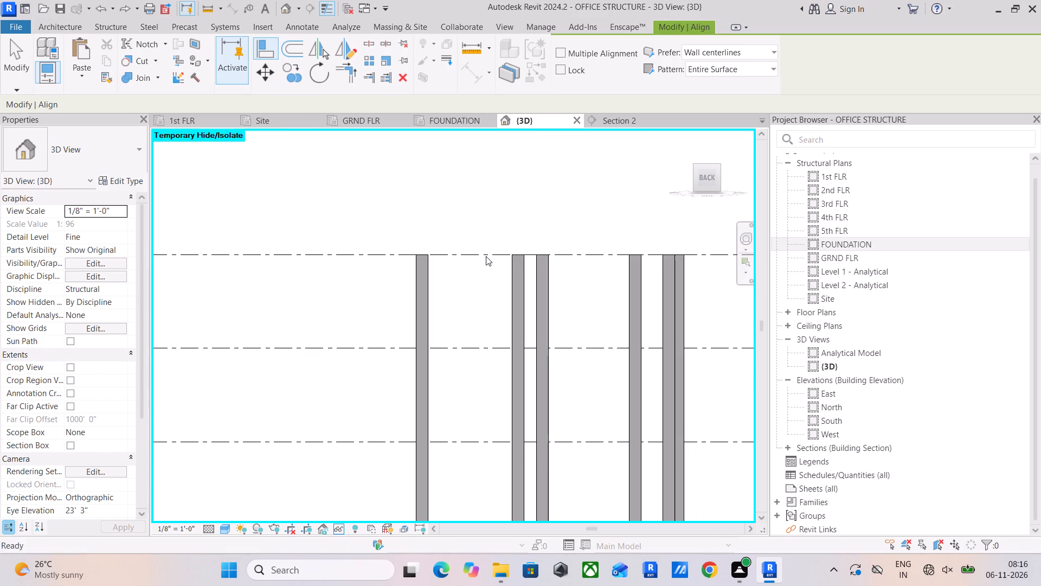
pyautogui.press('Escape')
pyautogui.press('Escape')
# Set the top level of the remaining short 12" x 16" perimeter column ending at GRND FLR to 5th FLR.
pyautogui.scroll(-5, 646, 271)
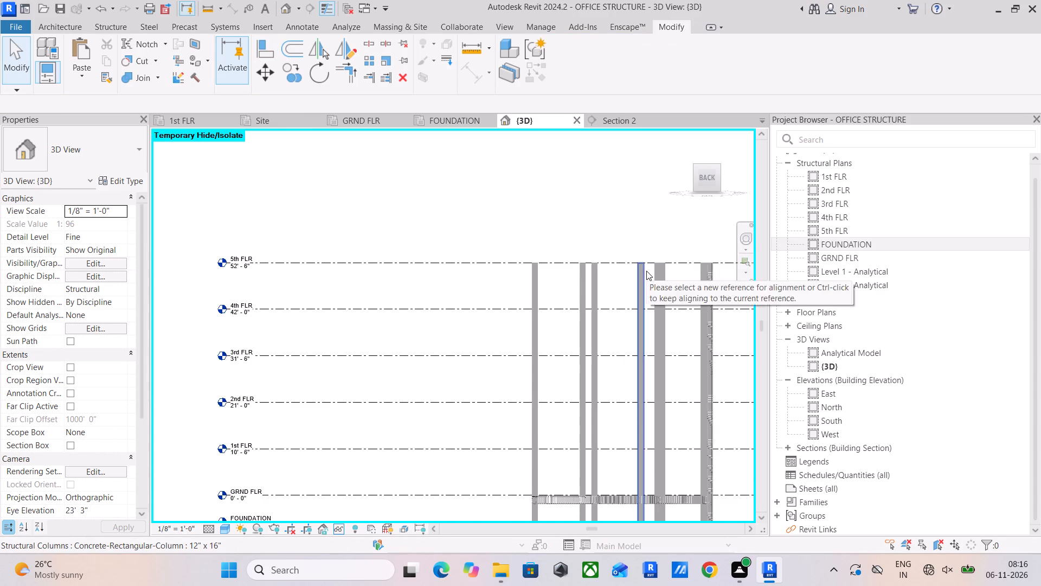
pyautogui.scroll(-4, 646, 271)
pyautogui.moveTo(656, 272); pyautogui.dragTo(510, 228, button='middle')
pyautogui.scroll(5, 549, 280)
pyautogui.scroll(-3, 489, 279)
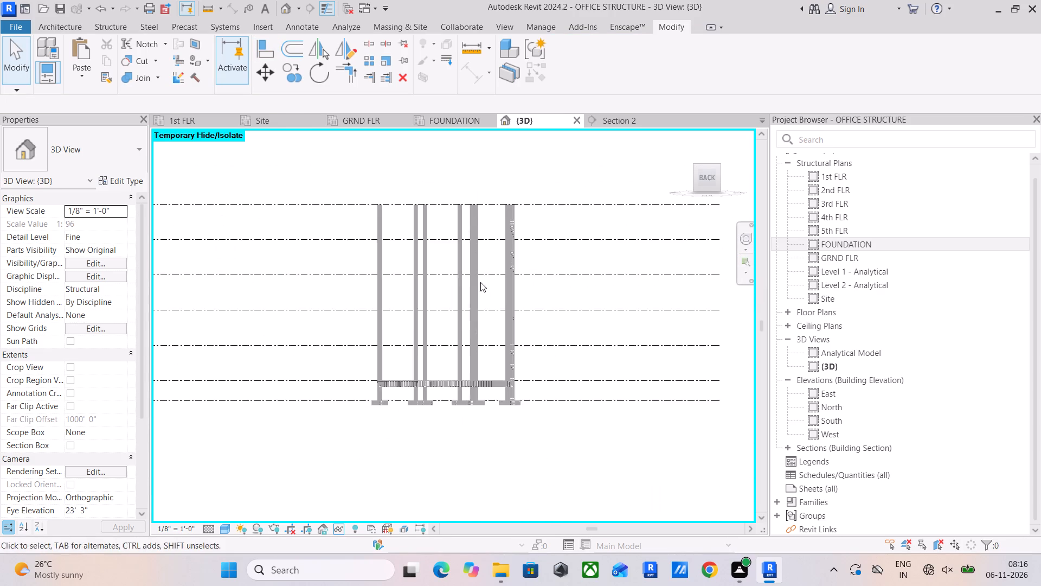
pyautogui.keyDown('shift'); pyautogui.moveTo(469, 283); pyautogui.dragTo(596, 393, button='middle'); pyautogui.keyUp('shift')
pyautogui.scroll(6, 455, 360)
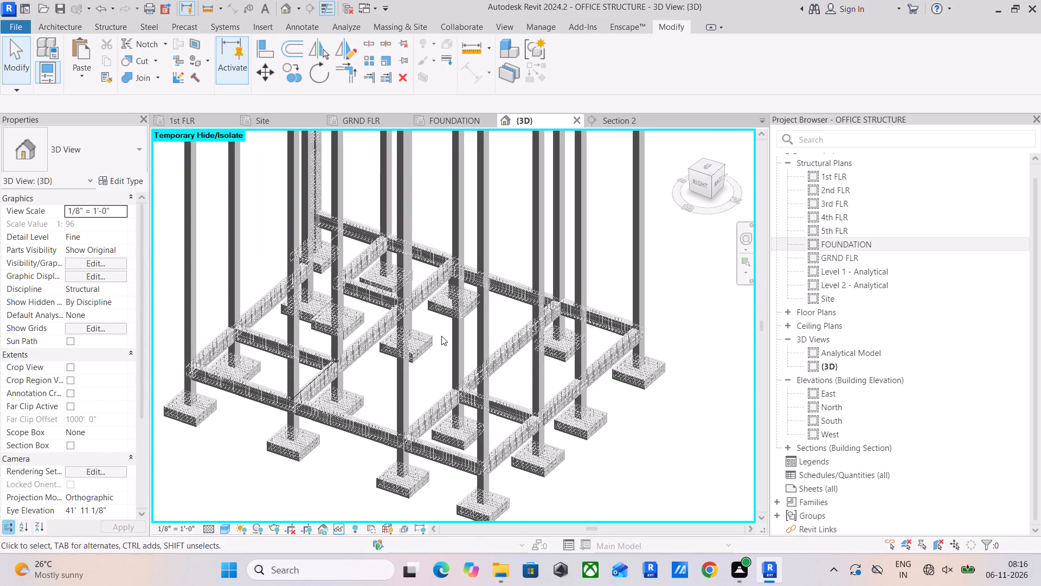
pyautogui.keyDown('shift'); pyautogui.moveTo(430, 351); pyautogui.dragTo(448, 356, button='middle'); pyautogui.keyUp('shift')
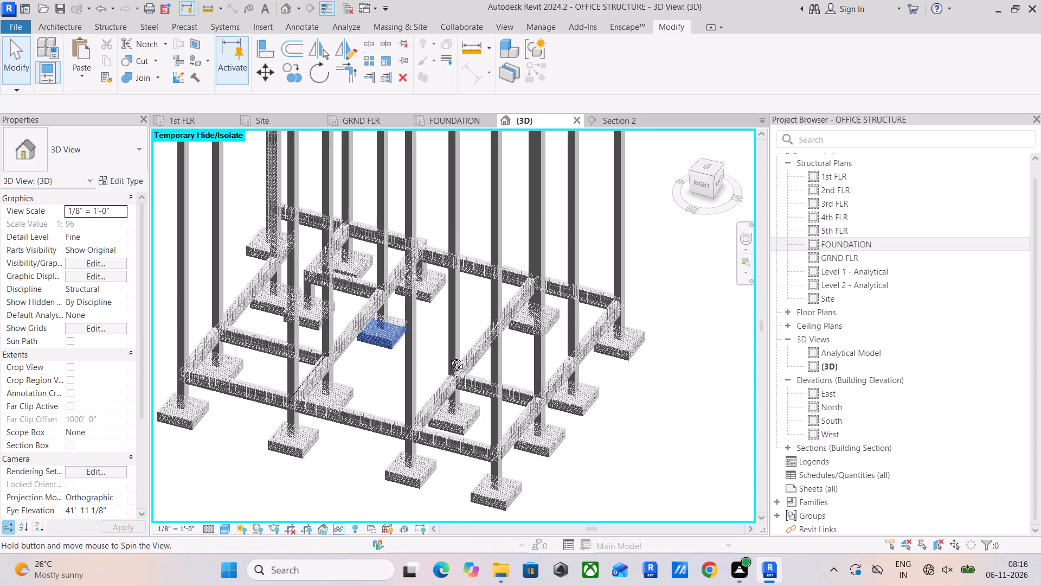
pyautogui.keyDown('shift'); pyautogui.moveTo(448, 356); pyautogui.dragTo(456, 360, button='middle'); pyautogui.keyUp('shift')
pyautogui.keyDown('shift'); pyautogui.moveTo(502, 340); pyautogui.dragTo(267, 340, button='middle'); pyautogui.keyUp('shift')
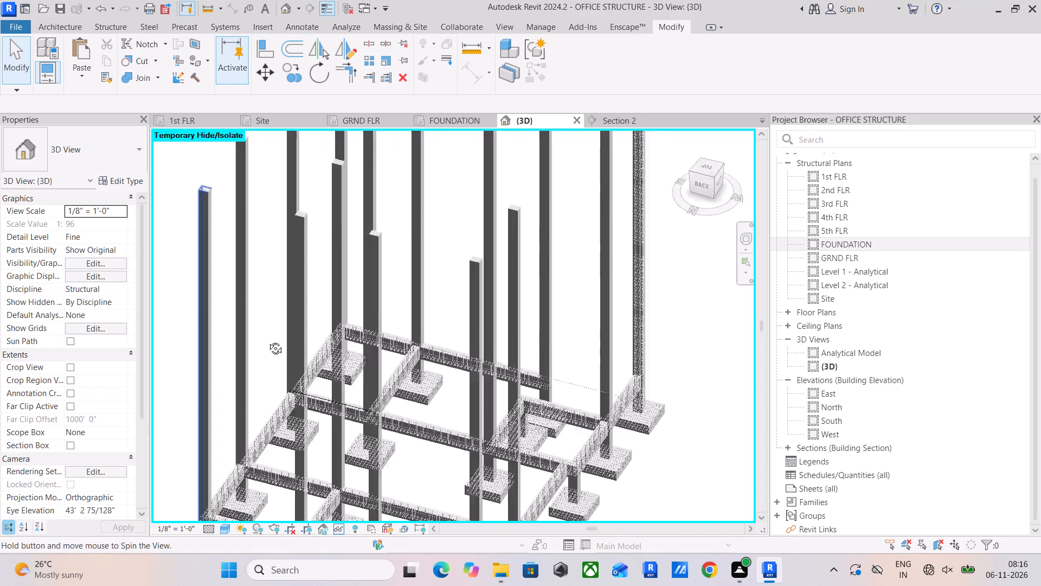
pyautogui.keyDown('shift'); pyautogui.moveTo(267, 340); pyautogui.dragTo(173, 316, button='middle'); pyautogui.keyUp('shift')
pyautogui.moveTo(221, 330); pyautogui.dragTo(403, 151, button='middle')
pyautogui.keyDown('shift'); pyautogui.moveTo(489, 348); pyautogui.dragTo(543, 374, button='middle'); pyautogui.keyUp('shift')
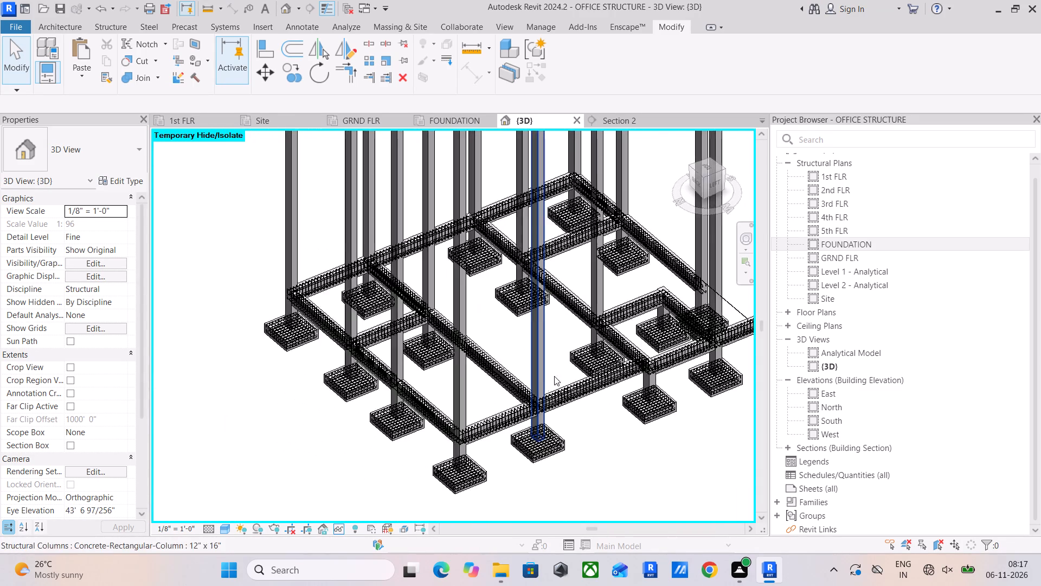
pyautogui.moveTo(540, 376); pyautogui.dragTo(291, 338, button='middle')
pyautogui.scroll(5, 340, 349)
pyautogui.click(456, 334)
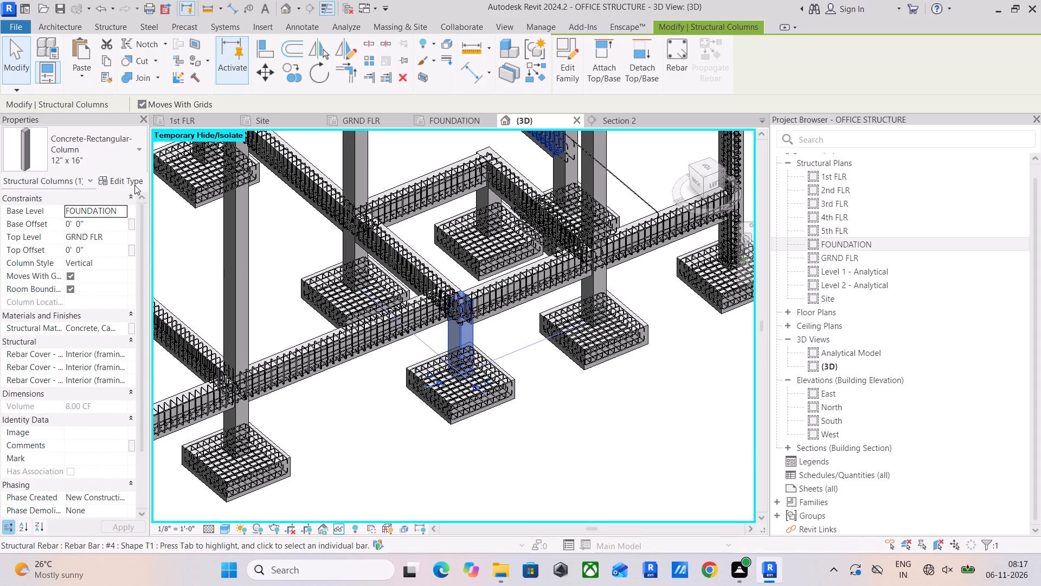
pyautogui.click(122, 238)
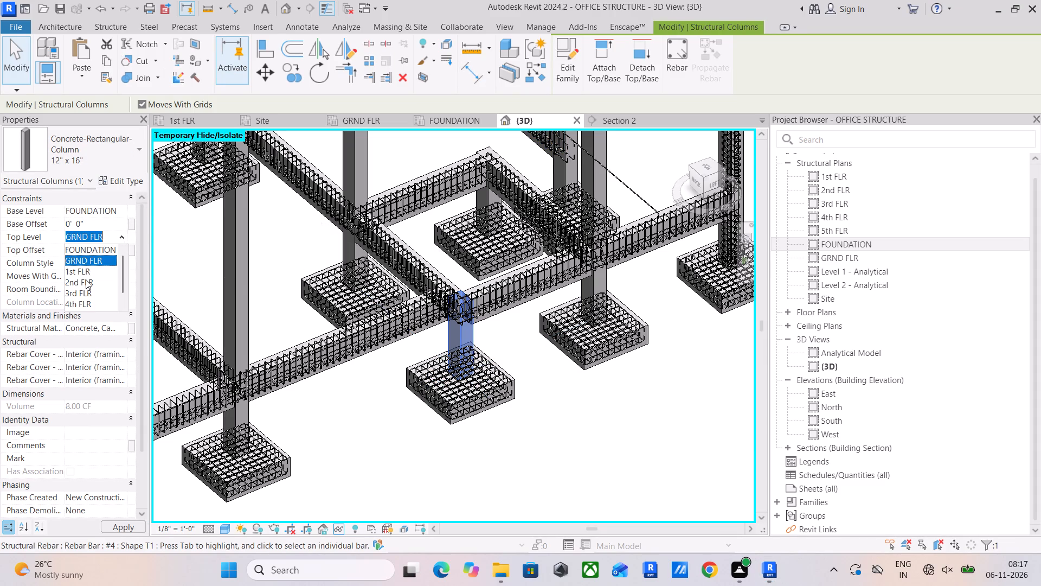
pyautogui.scroll(-5, 83, 287)
pyautogui.click(86, 301)
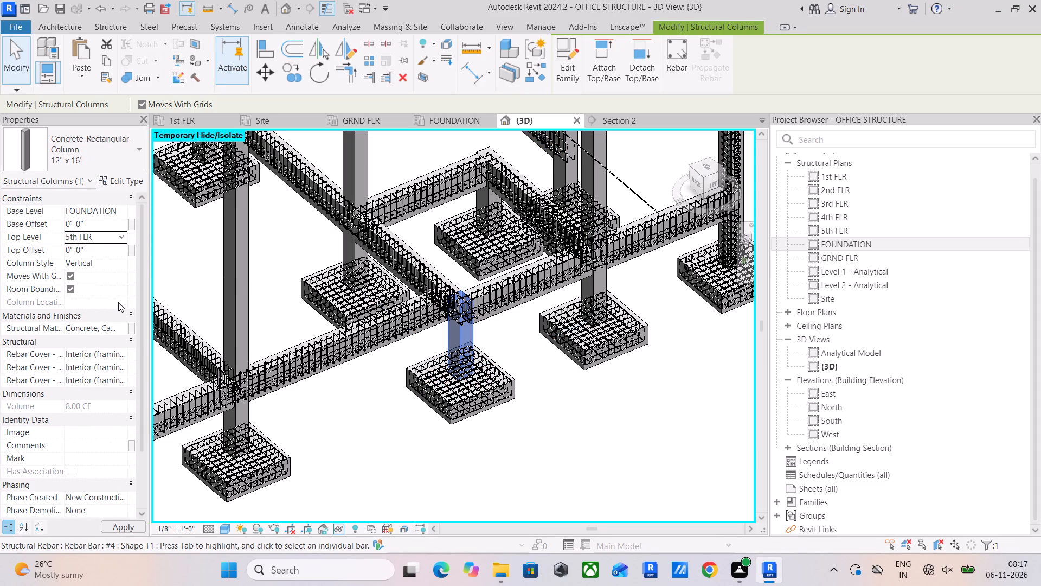
pyautogui.click(561, 324)
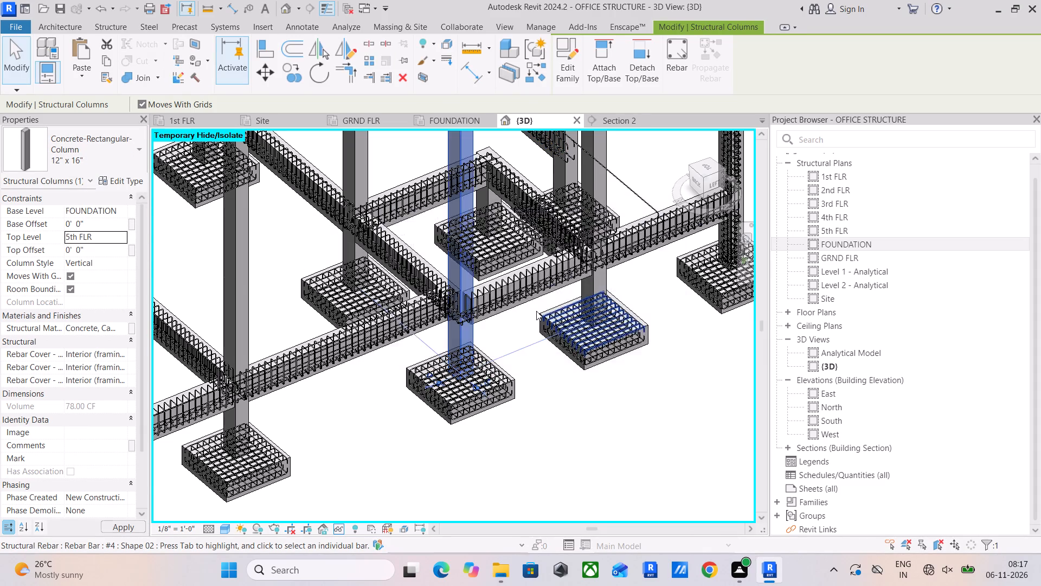
# In the left view, align a displaced rebar between the third and fourth columns at 5th FLR to the GRND FLR beam's top longitudinal bar.
pyautogui.scroll(-12, 506, 309)
pyautogui.moveTo(499, 286); pyautogui.dragTo(459, 371, button='middle')
pyautogui.scroll(-1, 459, 371)
pyautogui.scroll(4, 454, 263)
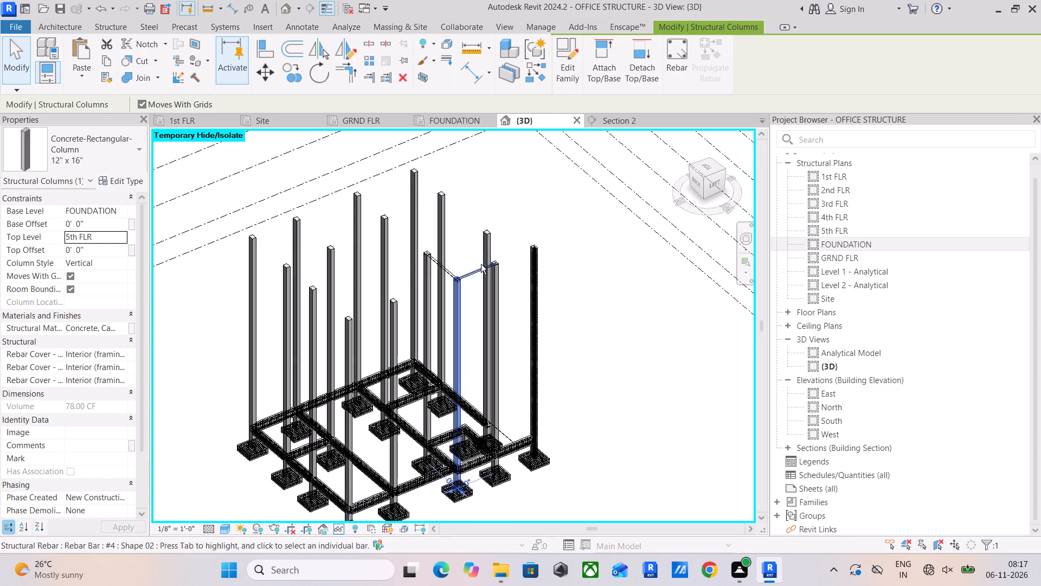
pyautogui.keyDown('shift'); pyautogui.moveTo(481, 264); pyautogui.dragTo(420, 259, button='middle'); pyautogui.keyUp('shift')
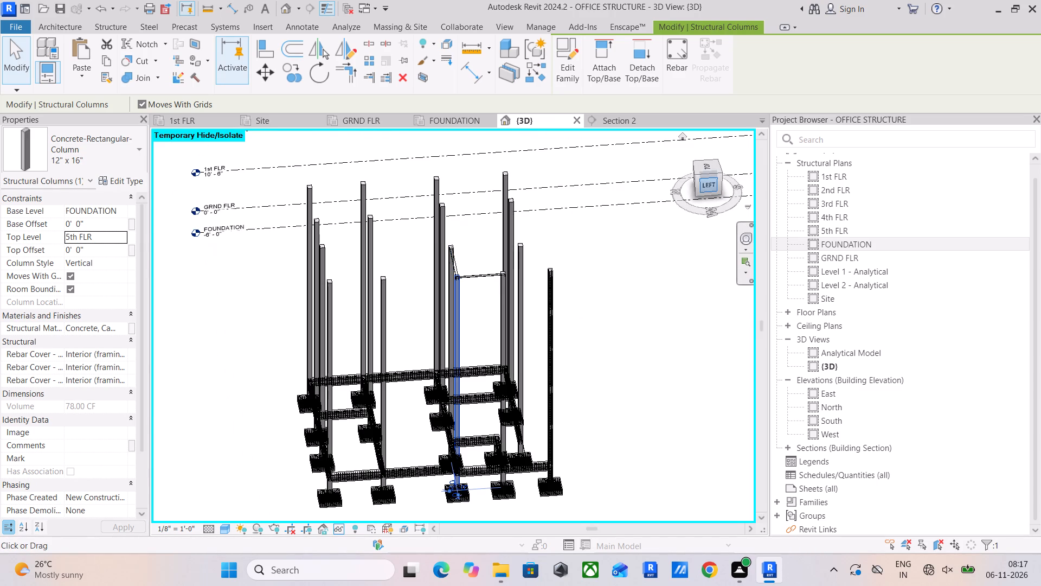
pyautogui.click(710, 185)
pyautogui.scroll(-2, 549, 240)
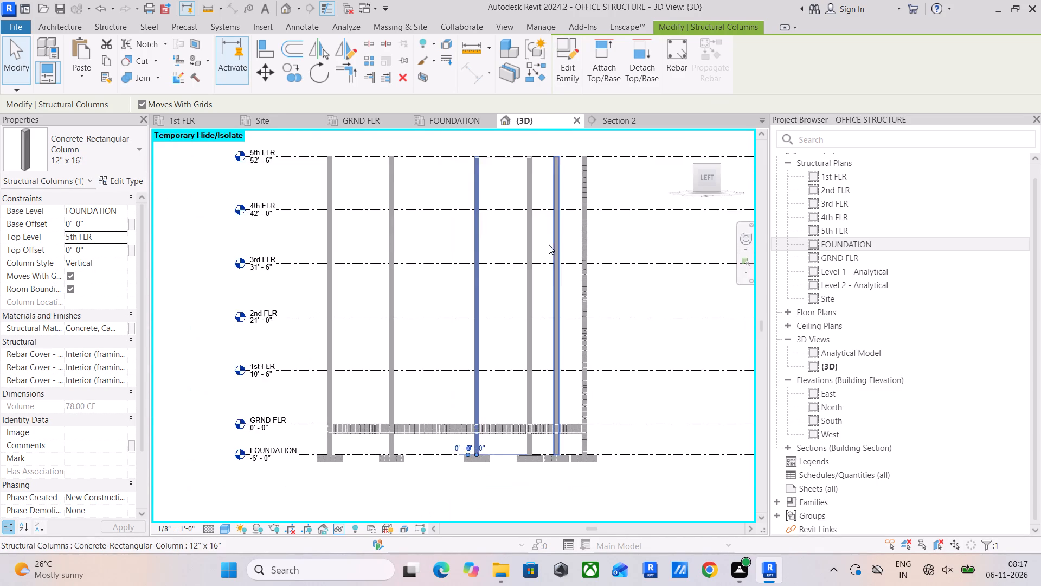
pyautogui.moveTo(549, 264); pyautogui.dragTo(535, 302, button='middle')
pyautogui.moveTo(264, 48); pyautogui.dragTo(266, 57)
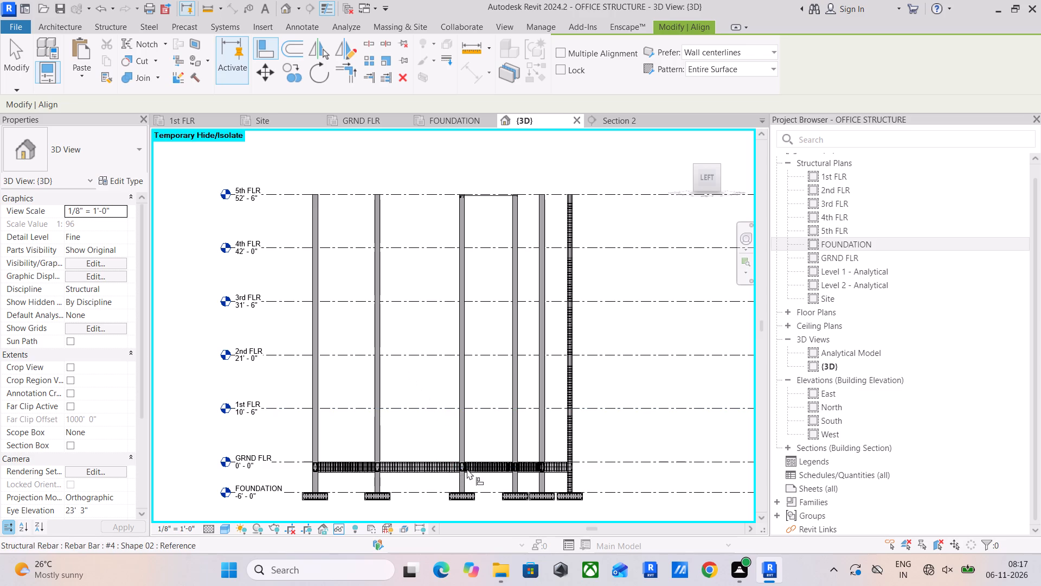
pyautogui.scroll(5, 495, 488)
pyautogui.scroll(17, 475, 448)
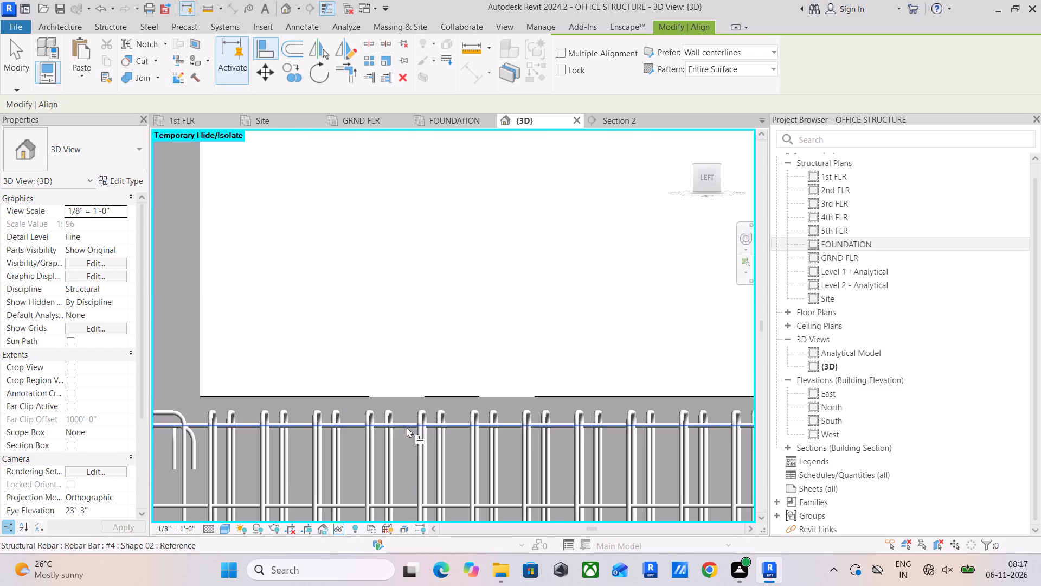
pyautogui.click(406, 423)
pyautogui.scroll(-6, 445, 319)
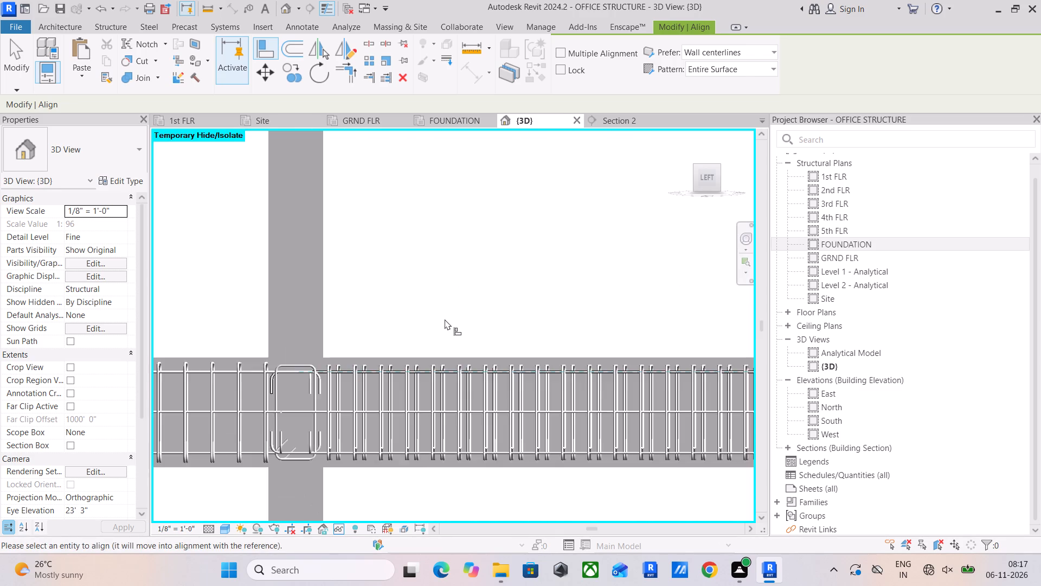
pyautogui.scroll(-11, 445, 319)
pyautogui.moveTo(454, 316); pyautogui.dragTo(424, 447, button='middle')
pyautogui.scroll(-6, 443, 323)
pyautogui.scroll(-3, 454, 262)
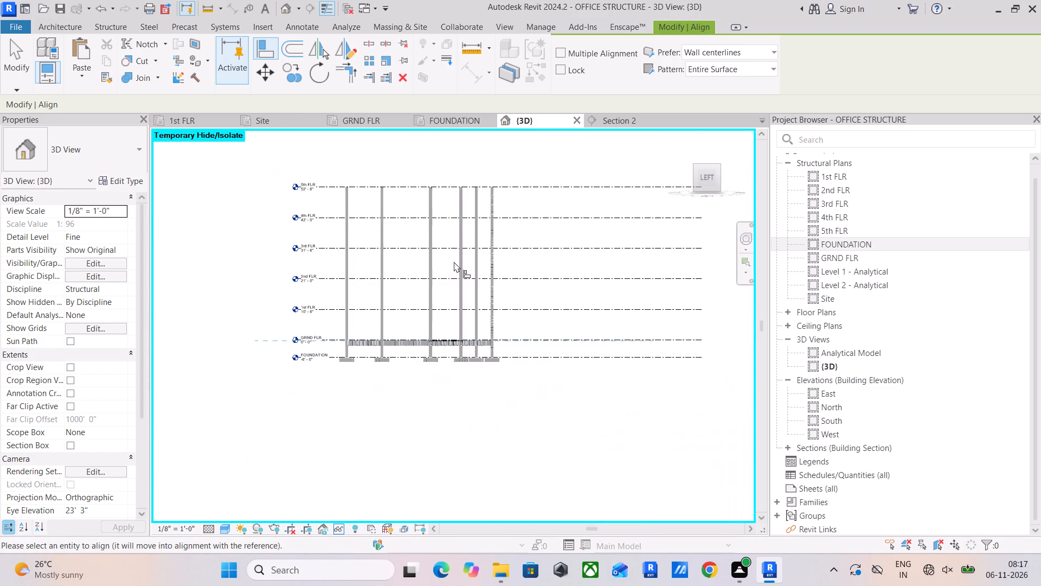
pyautogui.moveTo(454, 262); pyautogui.dragTo(453, 367, button='middle')
pyautogui.scroll(5, 453, 238)
pyautogui.scroll(11, 425, 355)
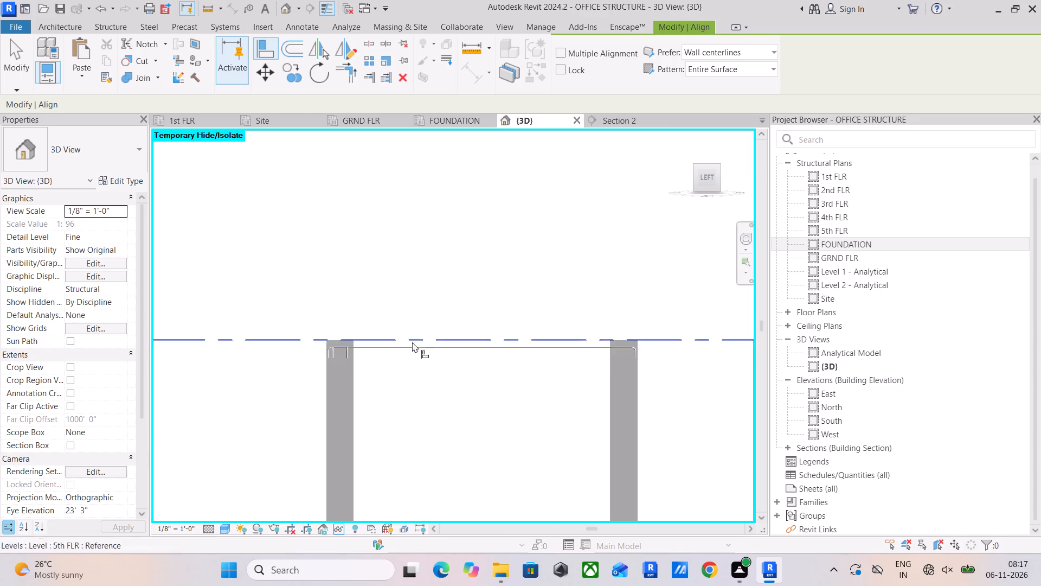
pyautogui.scroll(16, 412, 342)
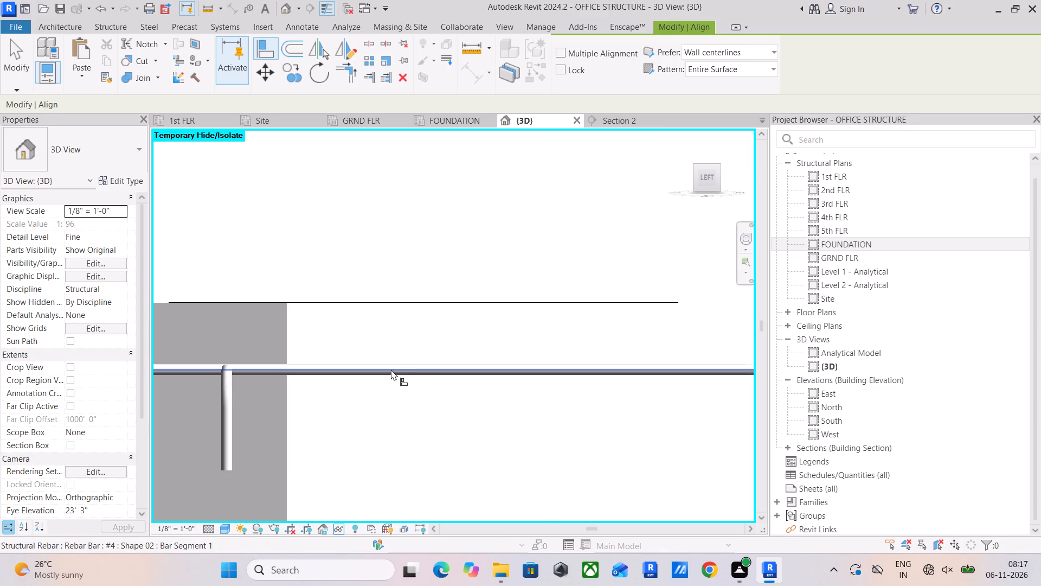
pyautogui.click(414, 371)
# Align the remaining displaced rebar between the third and fourth columns at 5th FLR to the GRND FLR beam's top bar in the left view.
pyautogui.scroll(-20, 454, 362)
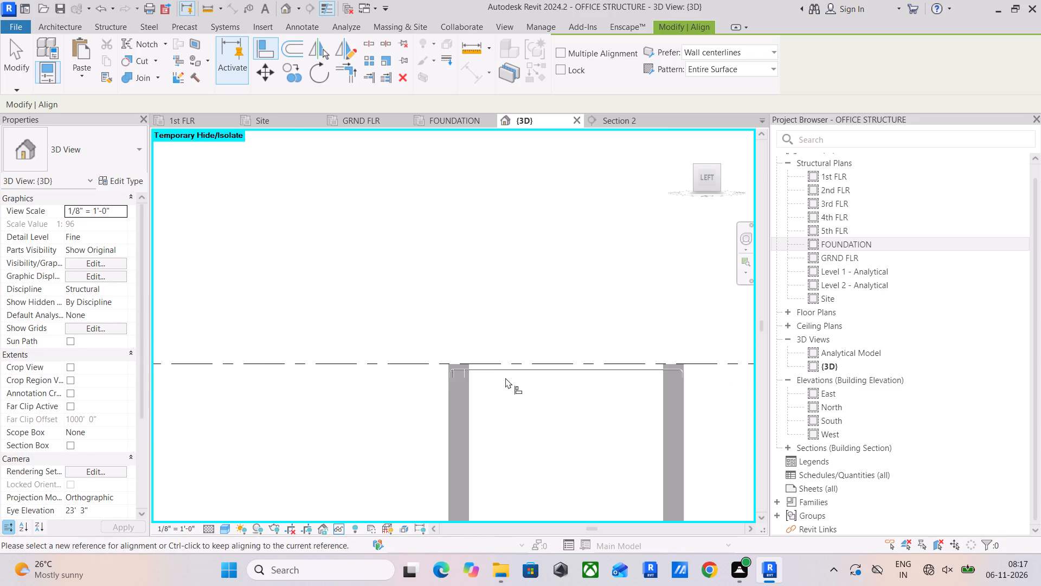
pyautogui.scroll(-4, 505, 378)
pyautogui.moveTo(512, 387); pyautogui.dragTo(525, 228, button='middle')
pyautogui.scroll(-5, 547, 326)
pyautogui.moveTo(547, 328); pyautogui.dragTo(542, 207, button='middle')
pyautogui.scroll(-3, 545, 266)
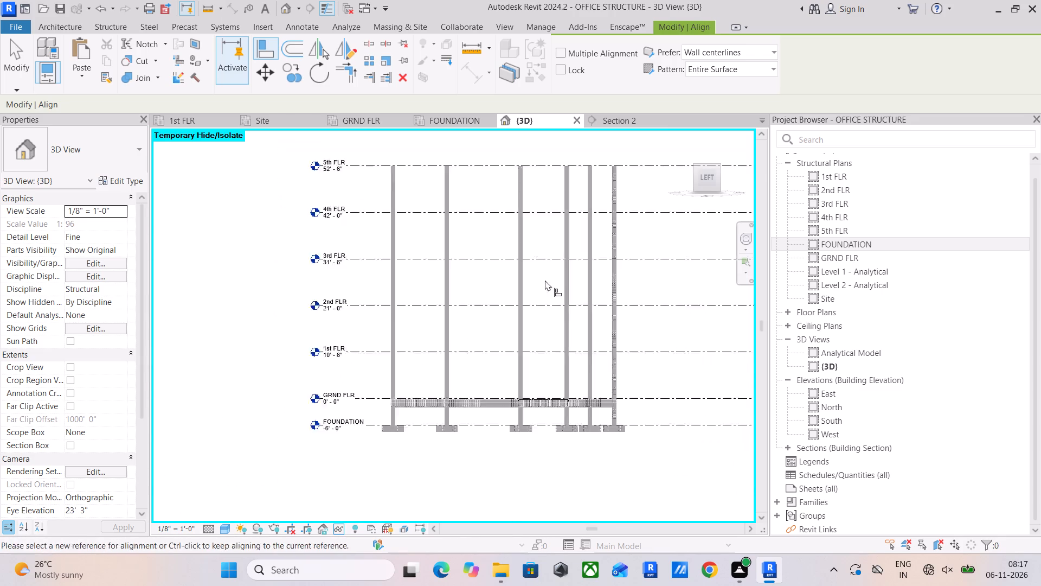
pyautogui.scroll(-1, 545, 280)
pyautogui.scroll(17, 539, 342)
pyautogui.scroll(10, 490, 392)
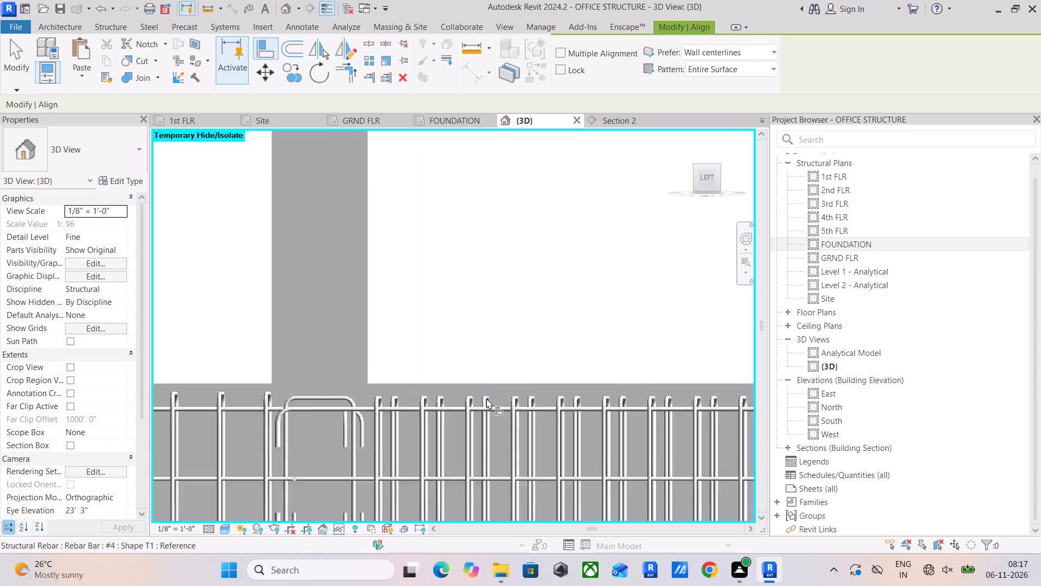
pyautogui.scroll(6, 486, 398)
pyautogui.click(507, 426)
pyautogui.scroll(-8, 556, 316)
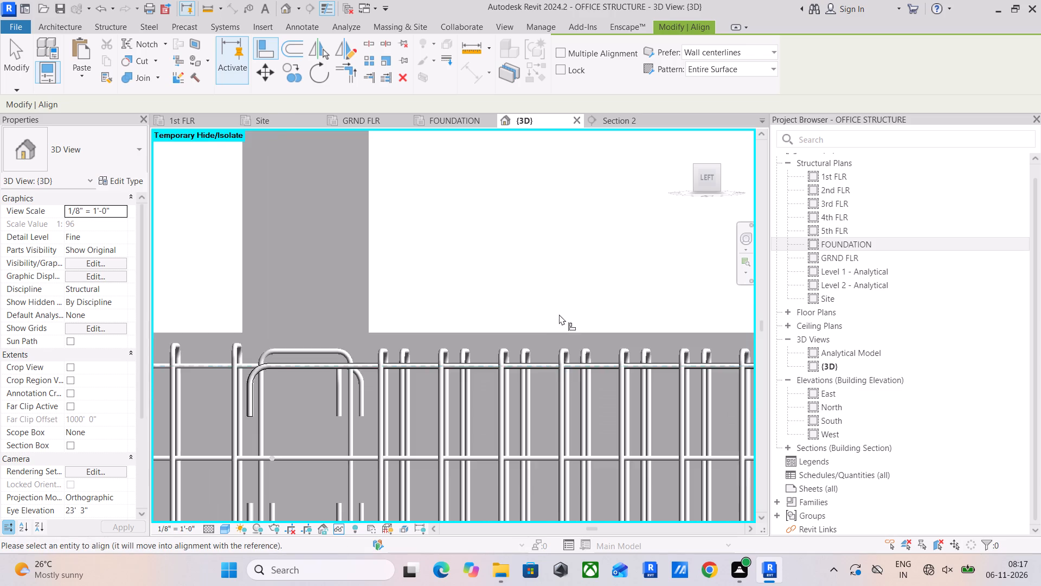
pyautogui.scroll(-17, 559, 314)
pyautogui.scroll(-6, 566, 311)
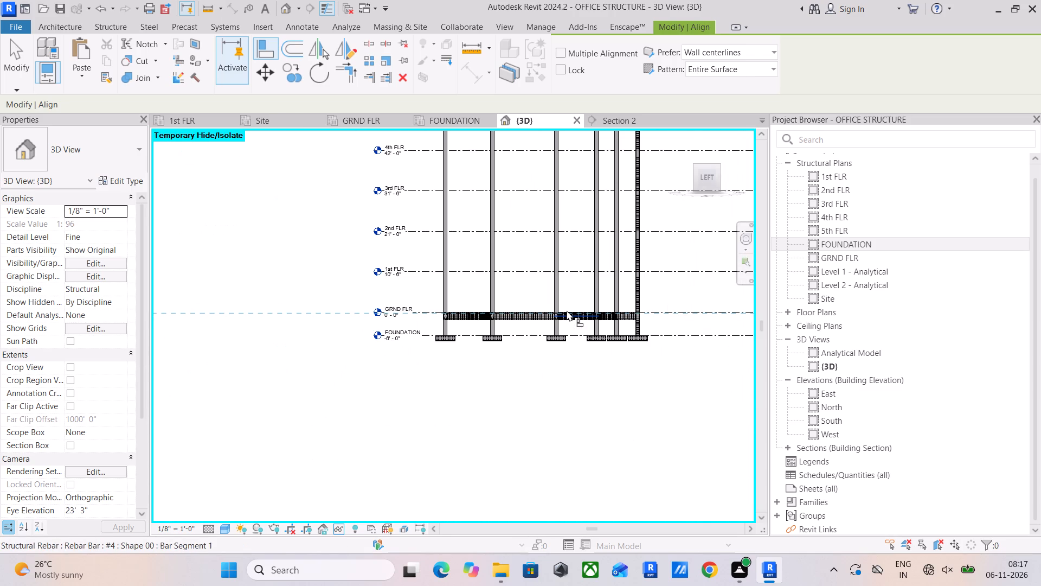
pyautogui.scroll(-8, 587, 293)
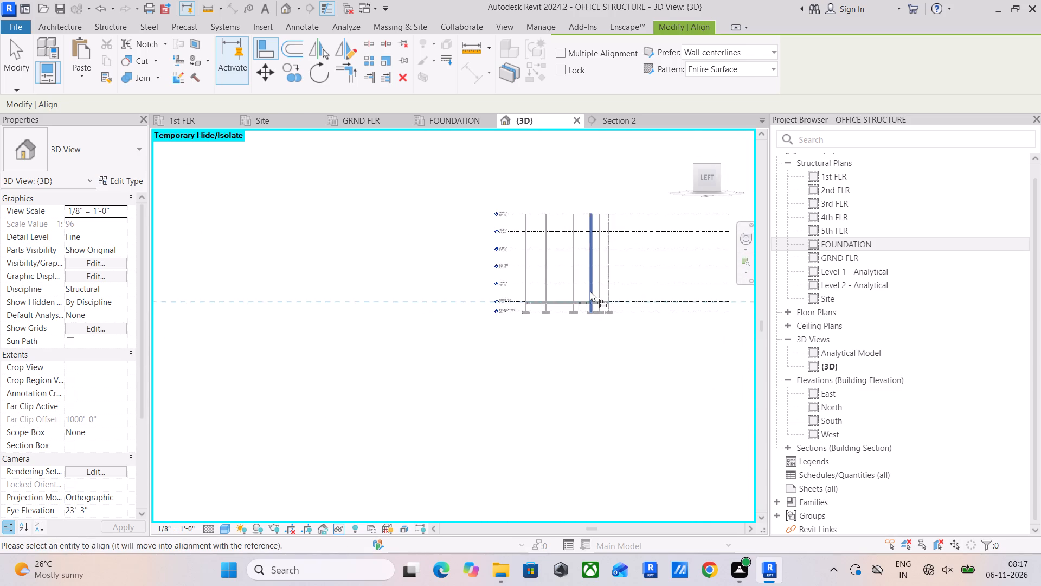
pyautogui.scroll(-3, 590, 291)
pyautogui.scroll(3, 608, 241)
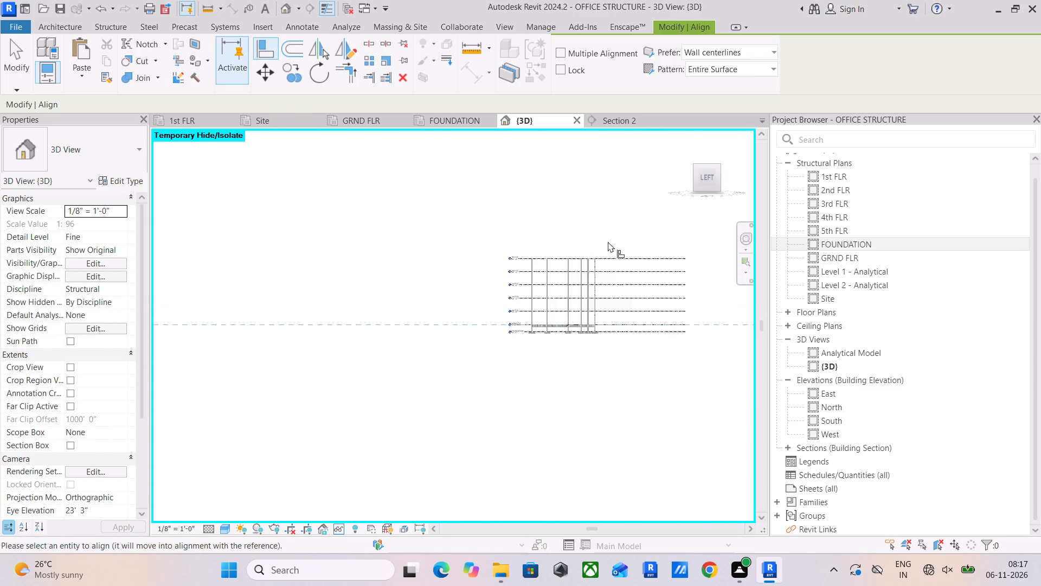
pyautogui.scroll(9, 608, 241)
pyautogui.scroll(12, 556, 274)
pyautogui.scroll(6, 453, 304)
pyautogui.scroll(4, 396, 290)
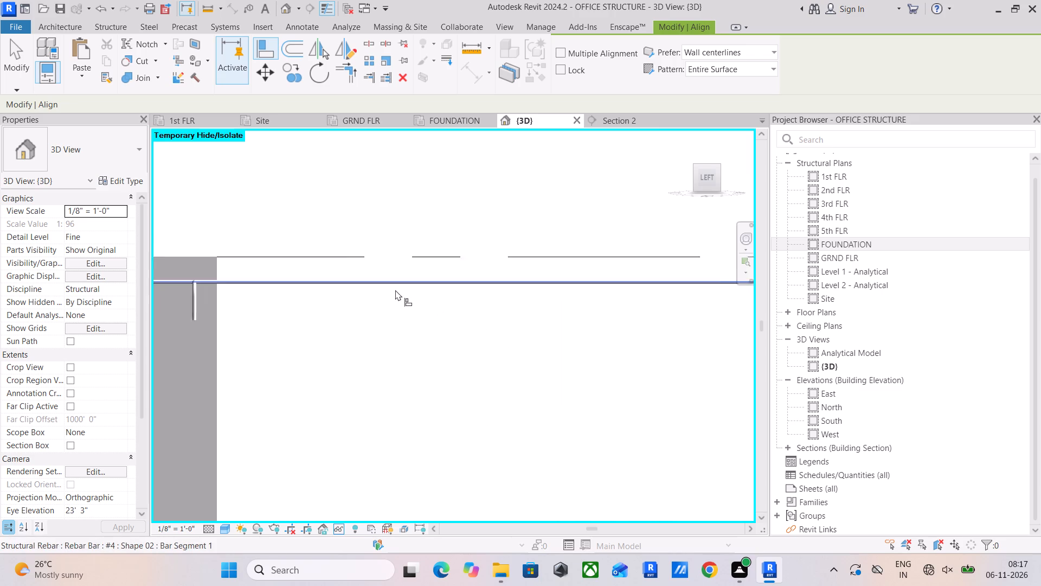
pyautogui.scroll(4, 395, 290)
pyautogui.click(407, 276)
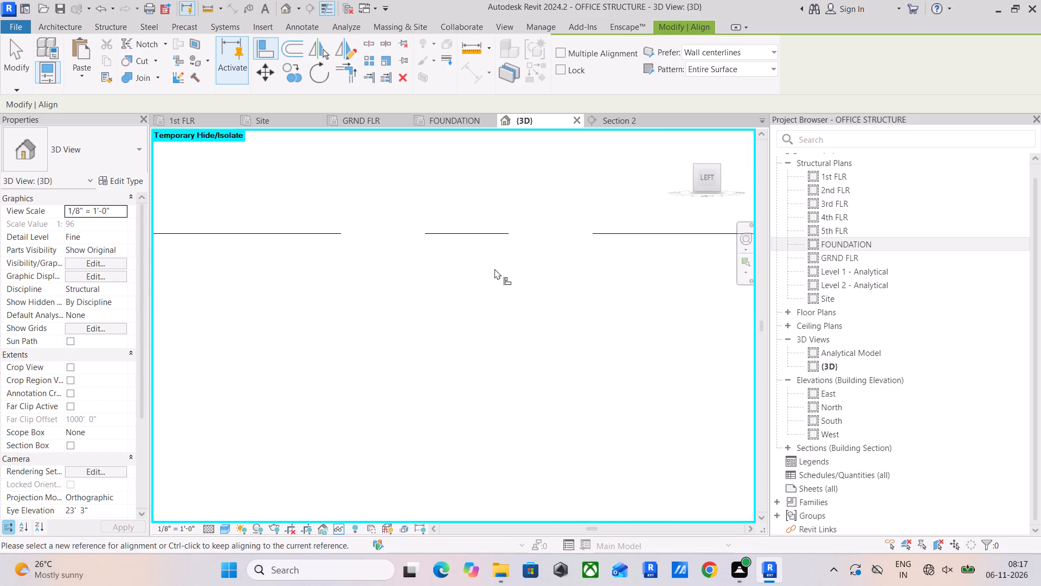
# In the front view, align a displaced rebar between the first and second columns at 5th FLR to the GRND FLR beam's top longitudinal bar.
pyautogui.scroll(-6, 506, 281)
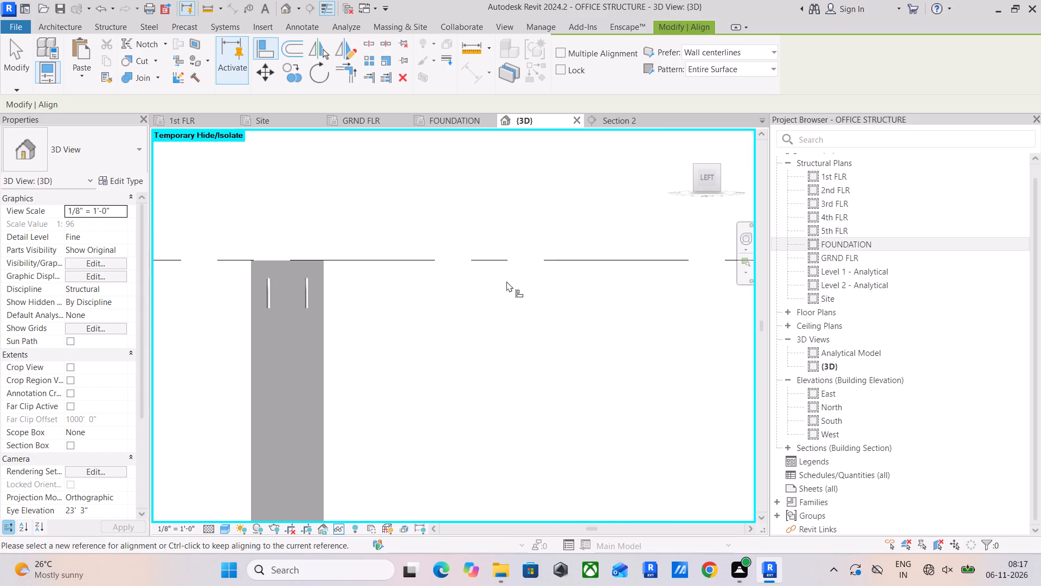
pyautogui.scroll(-10, 506, 281)
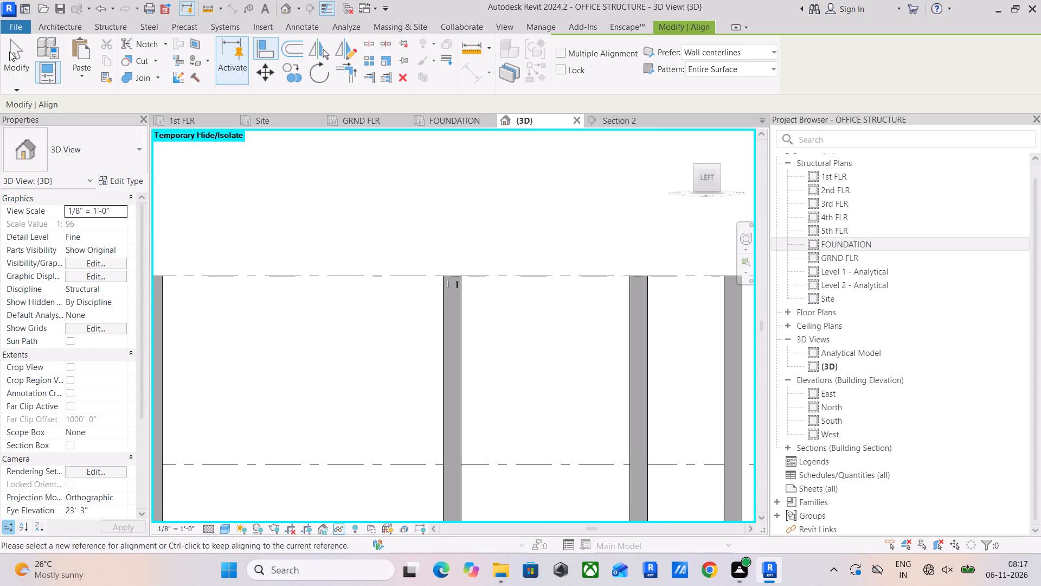
pyautogui.click(9, 52)
pyautogui.click(466, 324)
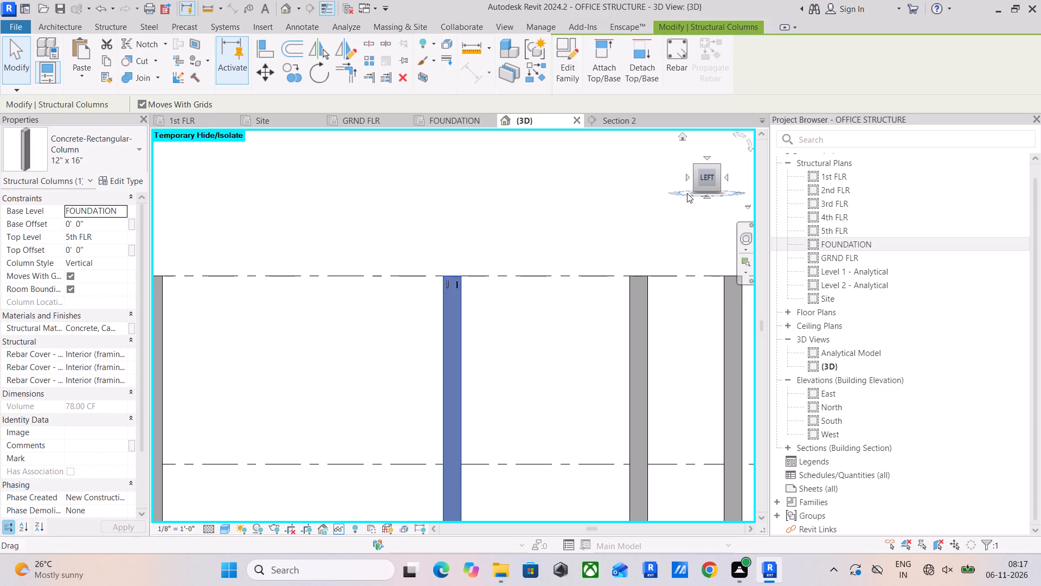
pyautogui.moveTo(704, 177); pyautogui.dragTo(656, 181)
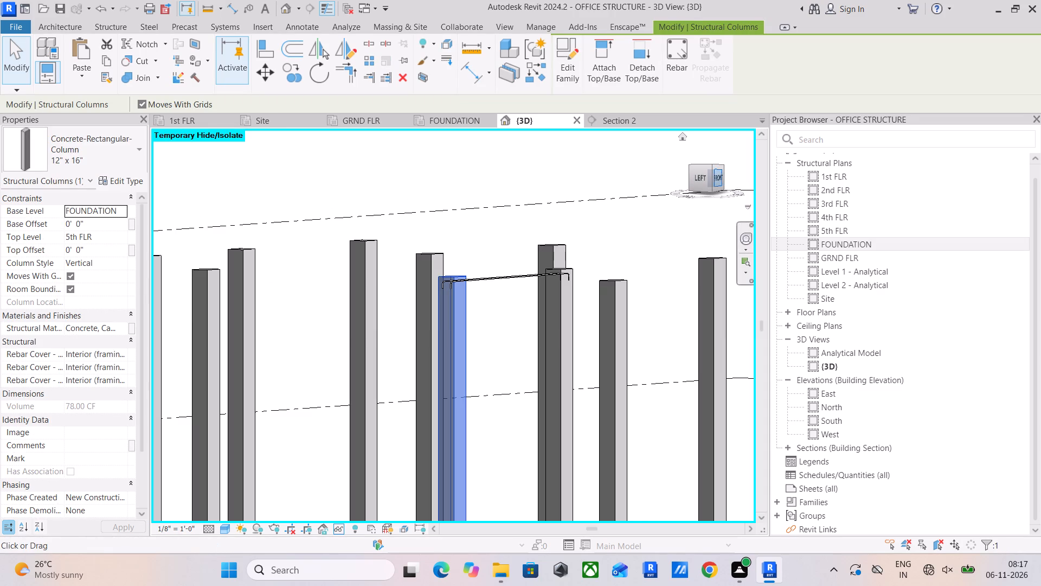
pyautogui.click(720, 182)
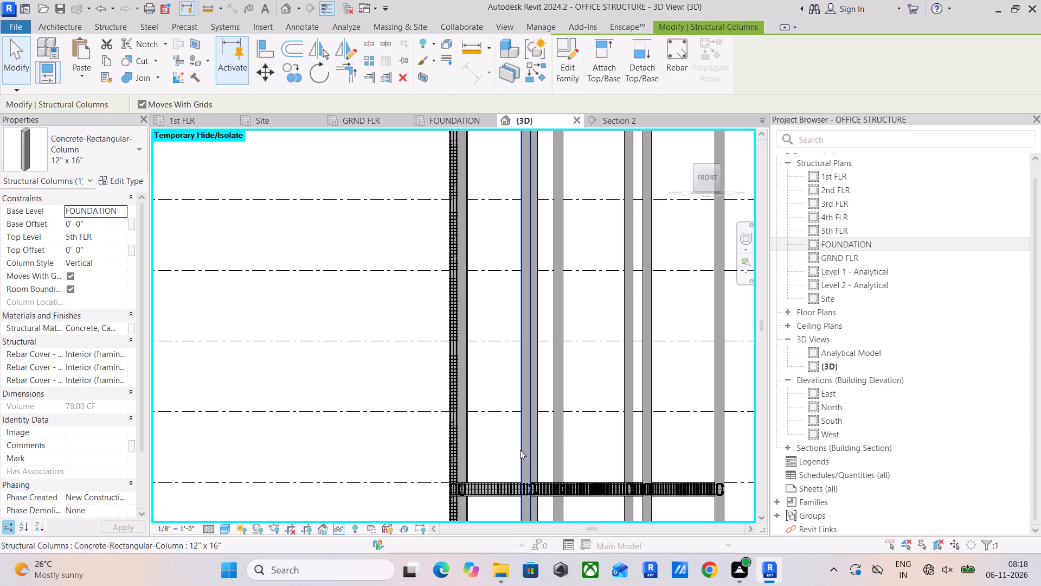
pyautogui.moveTo(516, 450); pyautogui.dragTo(517, 401, button='middle')
pyautogui.scroll(-4, 517, 400)
pyautogui.scroll(5, 519, 182)
pyautogui.scroll(4, 505, 246)
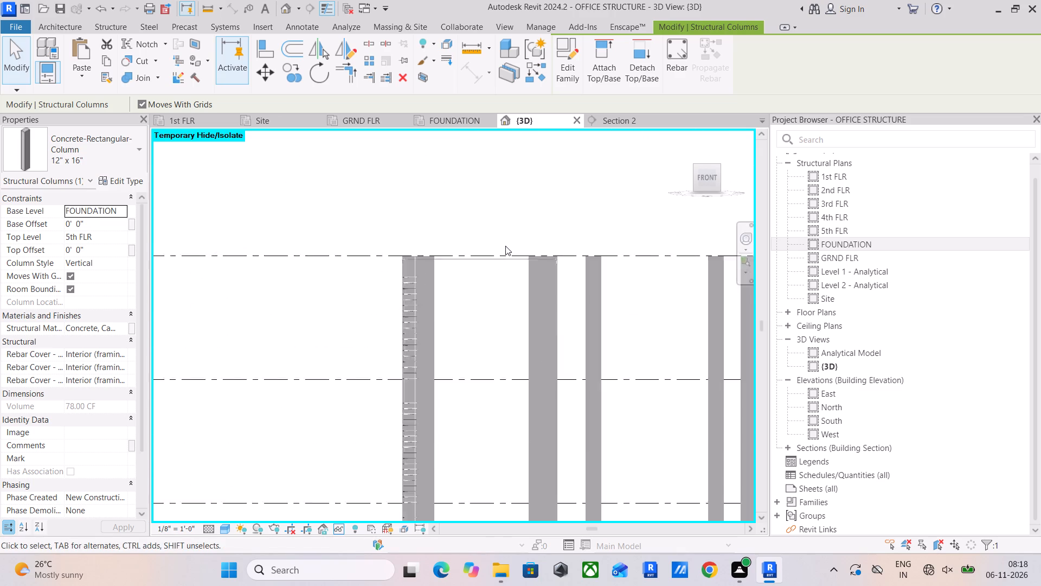
pyautogui.scroll(2, 505, 246)
pyautogui.scroll(-11, 497, 277)
pyautogui.moveTo(506, 283); pyautogui.dragTo(509, 167, button='middle')
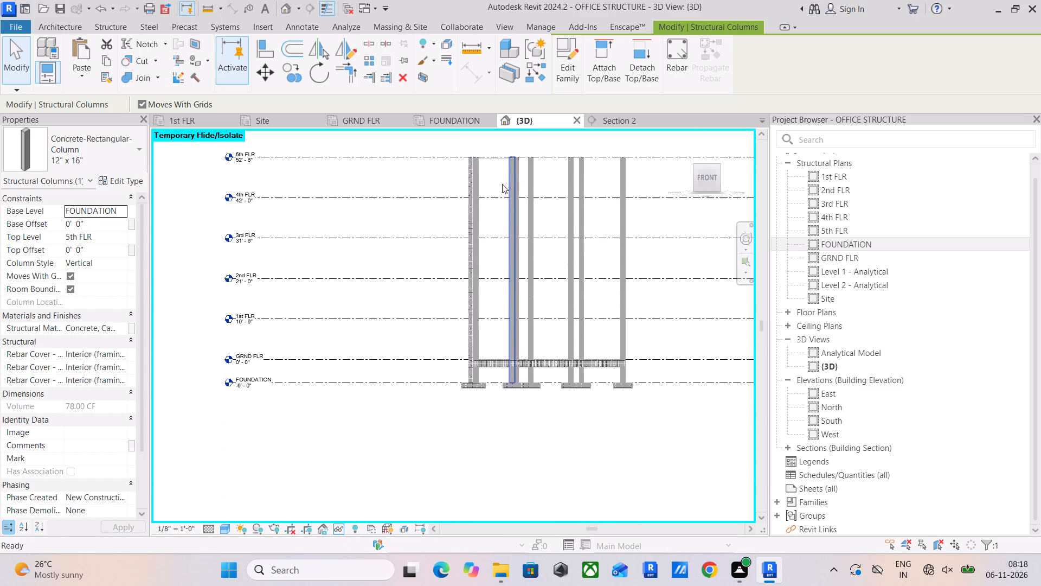
pyautogui.click(265, 49)
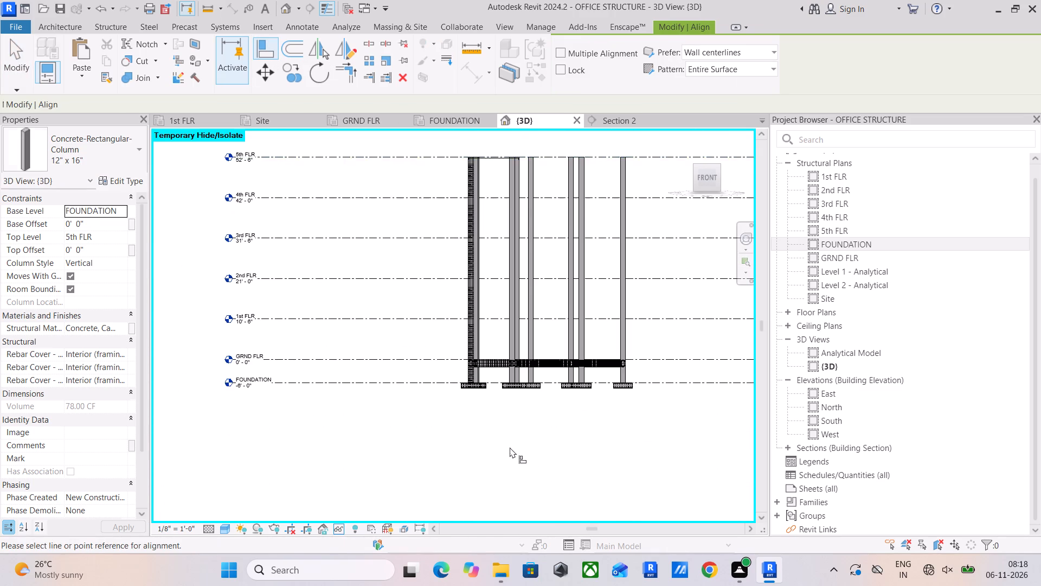
pyautogui.scroll(6, 505, 438)
pyautogui.scroll(5, 485, 330)
pyautogui.scroll(10, 480, 186)
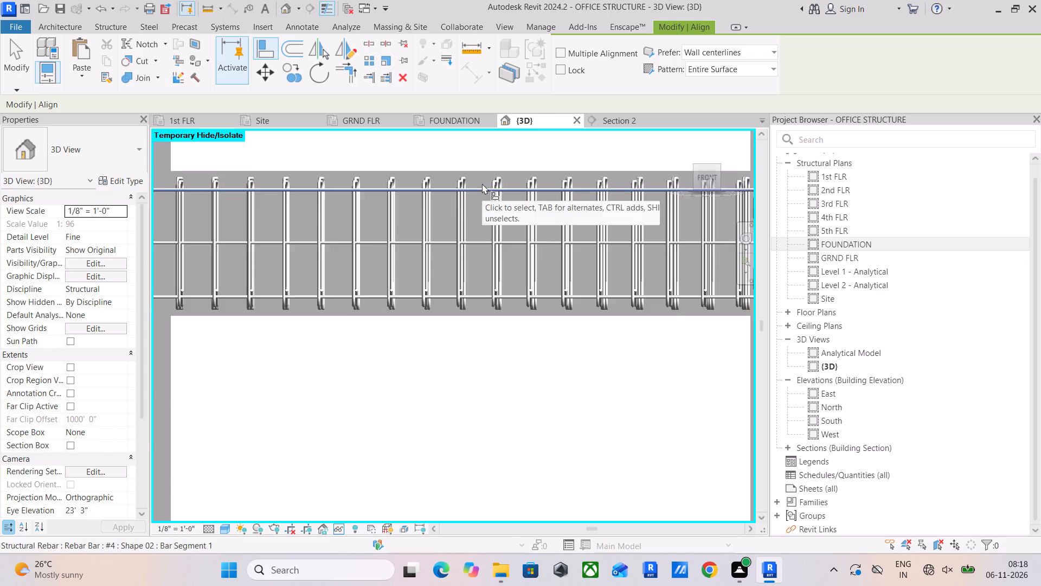
pyautogui.scroll(4, 482, 183)
pyautogui.scroll(5, 375, 200)
pyautogui.click(435, 190)
pyautogui.scroll(-6, 478, 248)
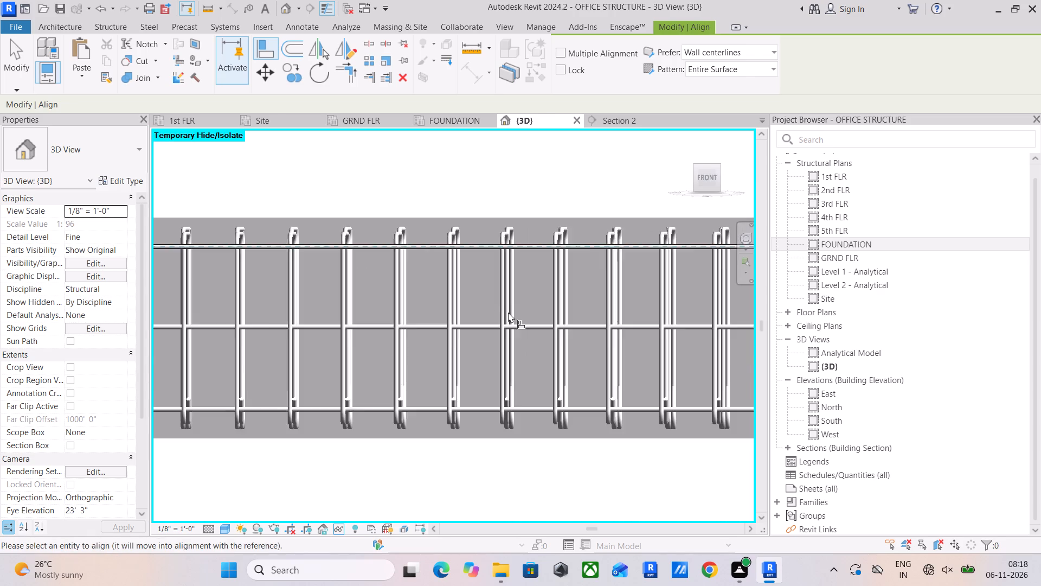
pyautogui.scroll(-6, 508, 312)
pyautogui.moveTo(515, 314); pyautogui.dragTo(475, 527, button='middle')
pyautogui.scroll(-12, 505, 419)
pyautogui.scroll(-5, 522, 357)
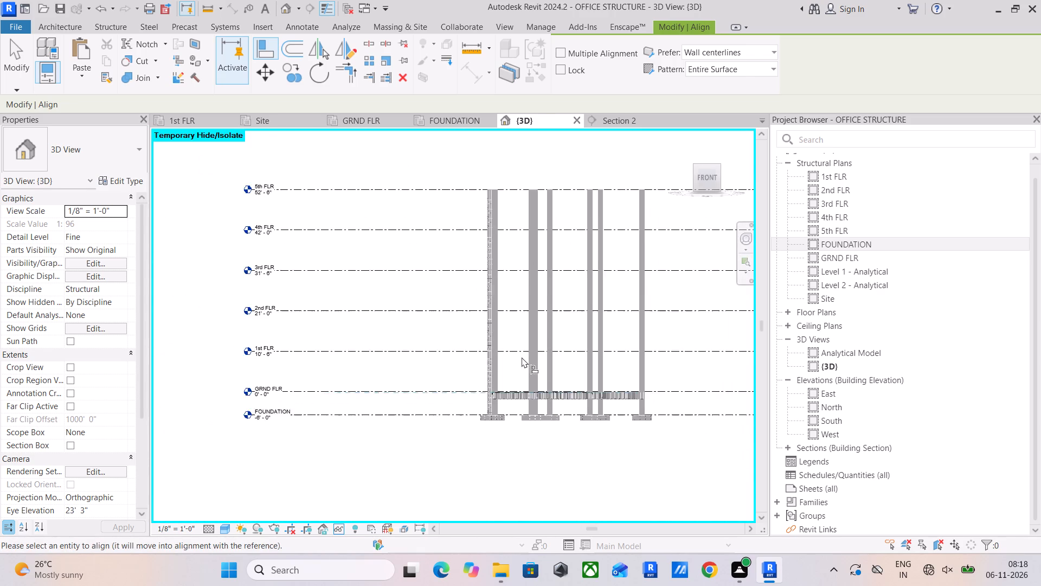
pyautogui.moveTo(522, 357); pyautogui.dragTo(490, 527, button='middle')
pyautogui.scroll(5, 456, 374)
pyautogui.scroll(10, 507, 321)
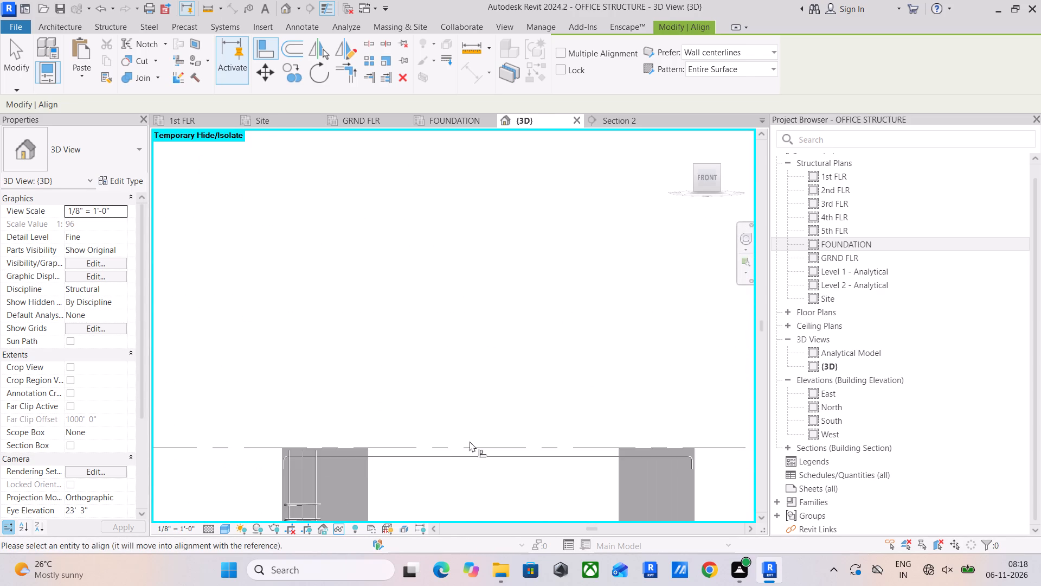
pyautogui.scroll(17, 442, 468)
pyautogui.click(417, 434)
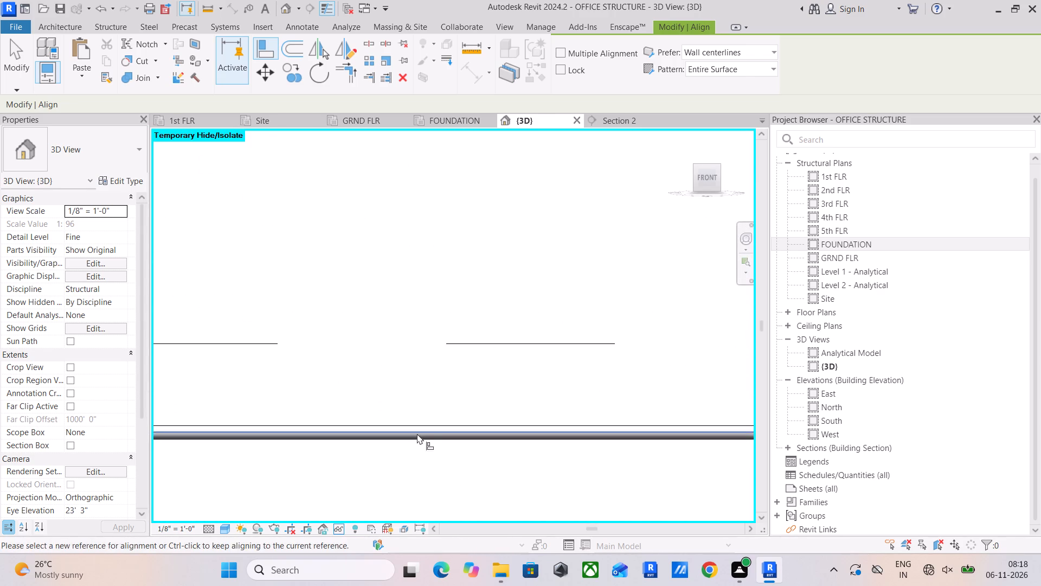
# Align the remaining displaced rebar at 5th FLR to the GRND FLR beam's top longitudinal bar in the front view, and end Align.
pyautogui.scroll(-19, 417, 434)
pyautogui.moveTo(485, 458); pyautogui.dragTo(511, 275, button='middle')
pyautogui.scroll(-6, 532, 361)
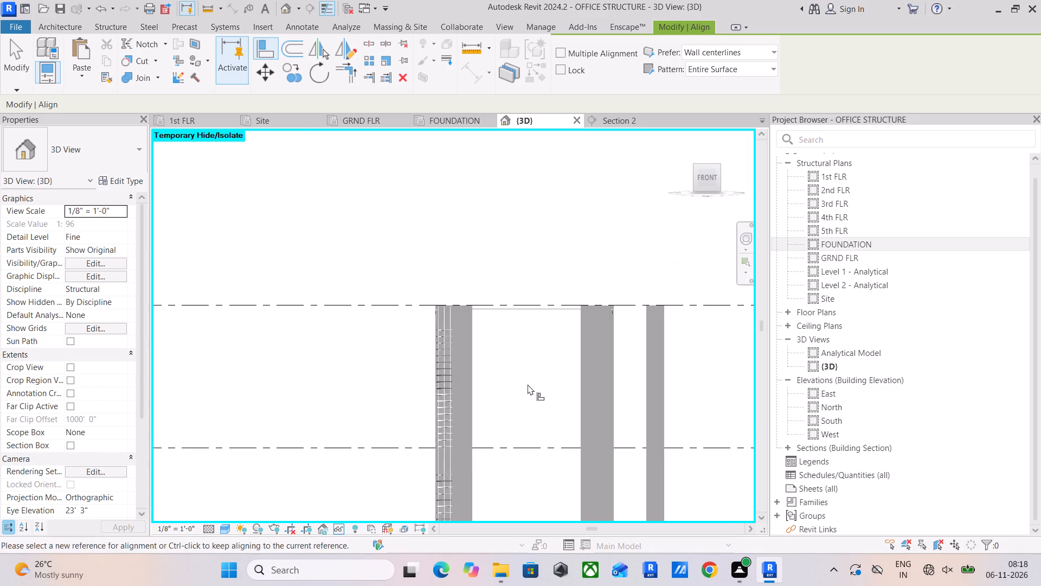
pyautogui.scroll(-5, 528, 384)
pyautogui.moveTo(521, 409); pyautogui.dragTo(546, 221, button='middle')
pyautogui.scroll(-5, 546, 279)
pyautogui.scroll(5, 531, 350)
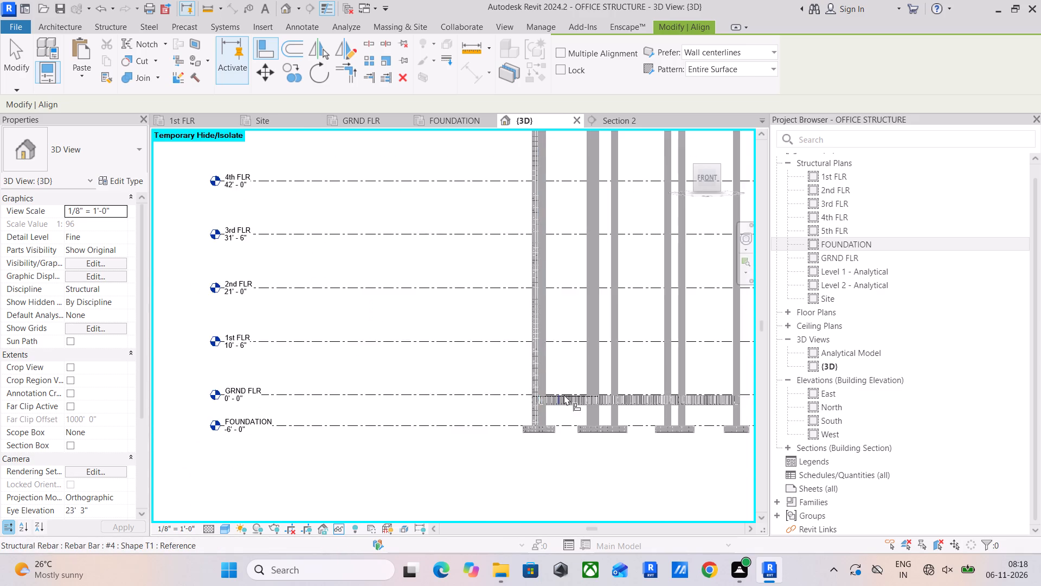
pyautogui.scroll(18, 564, 393)
pyautogui.scroll(7, 542, 405)
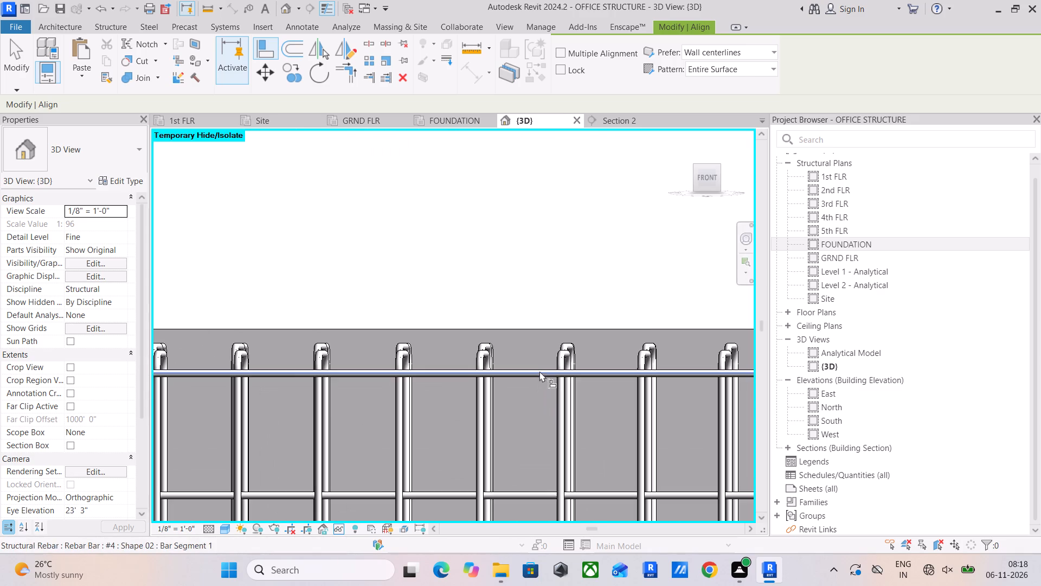
pyautogui.click(539, 371)
pyautogui.scroll(-18, 569, 248)
pyautogui.scroll(-5, 593, 285)
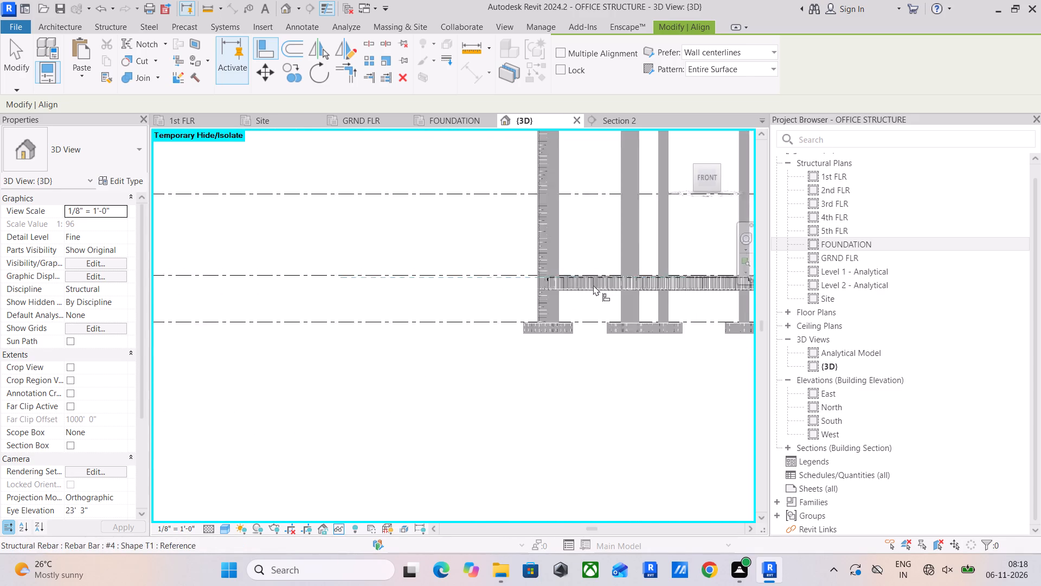
pyautogui.moveTo(608, 276); pyautogui.dragTo(553, 414, button='middle')
pyautogui.scroll(-4, 583, 286)
pyautogui.moveTo(583, 286); pyautogui.dragTo(563, 425, button='middle')
pyautogui.scroll(4, 541, 292)
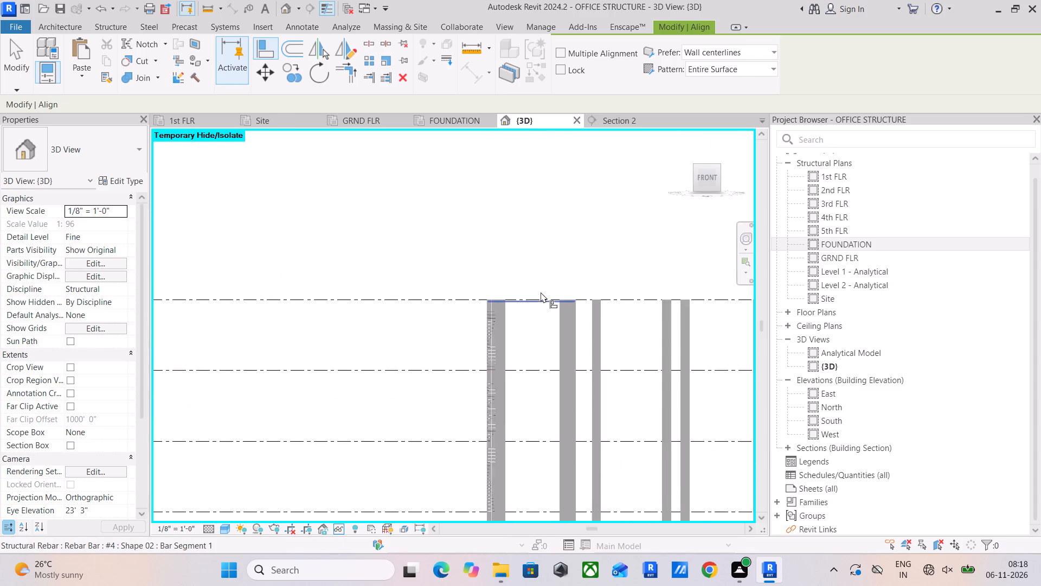
pyautogui.scroll(6, 541, 292)
pyautogui.scroll(16, 508, 321)
pyautogui.scroll(5, 512, 292)
pyautogui.click(510, 294)
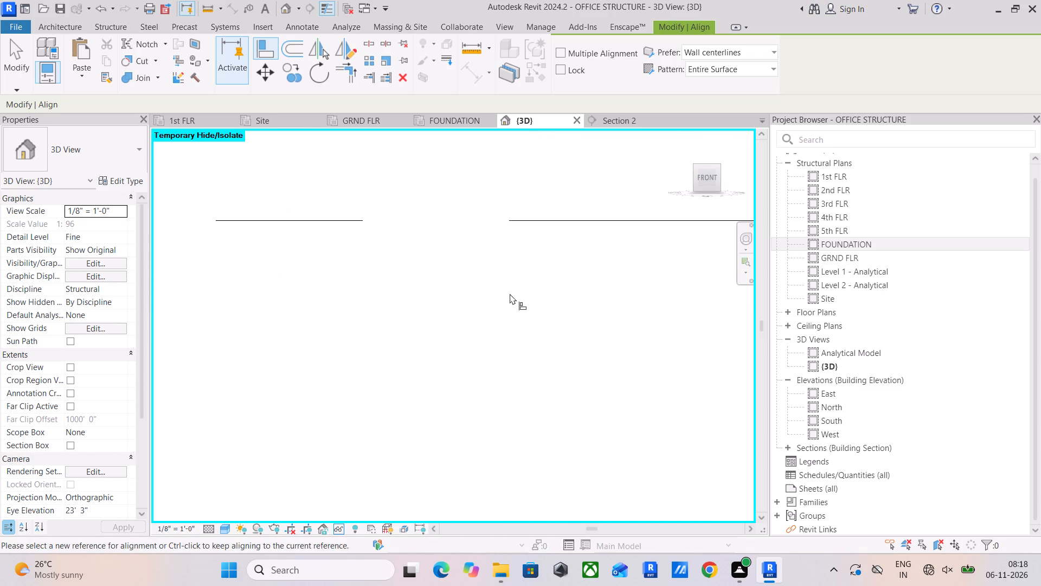
pyautogui.scroll(-18, 510, 294)
pyautogui.scroll(-11, 559, 351)
pyautogui.moveTo(572, 359); pyautogui.dragTo(506, 215, button='middle')
pyautogui.scroll(-3, 527, 309)
pyautogui.moveTo(528, 343); pyautogui.dragTo(520, 359, button='middle')
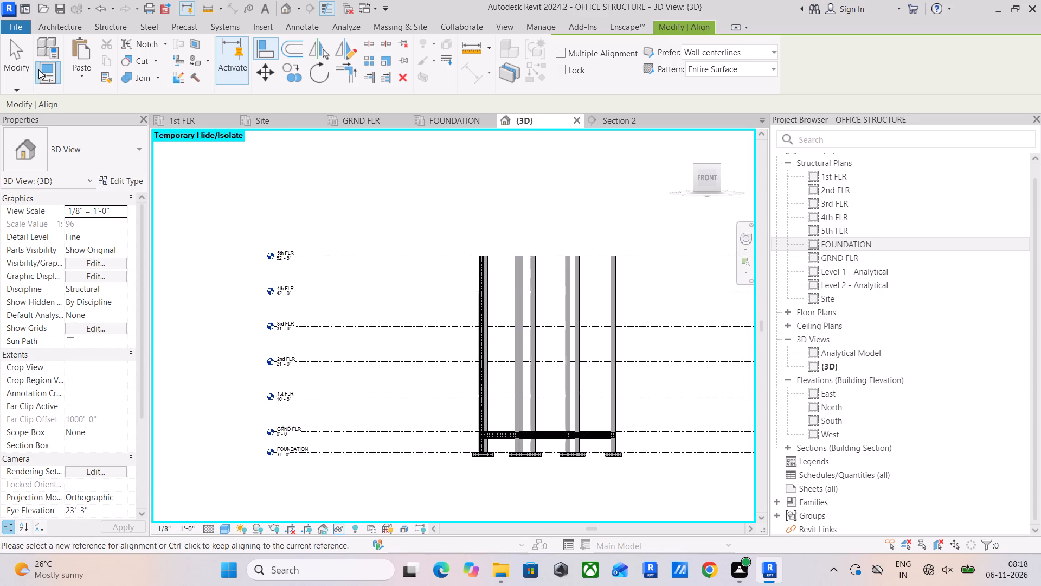
pyautogui.click(22, 64)
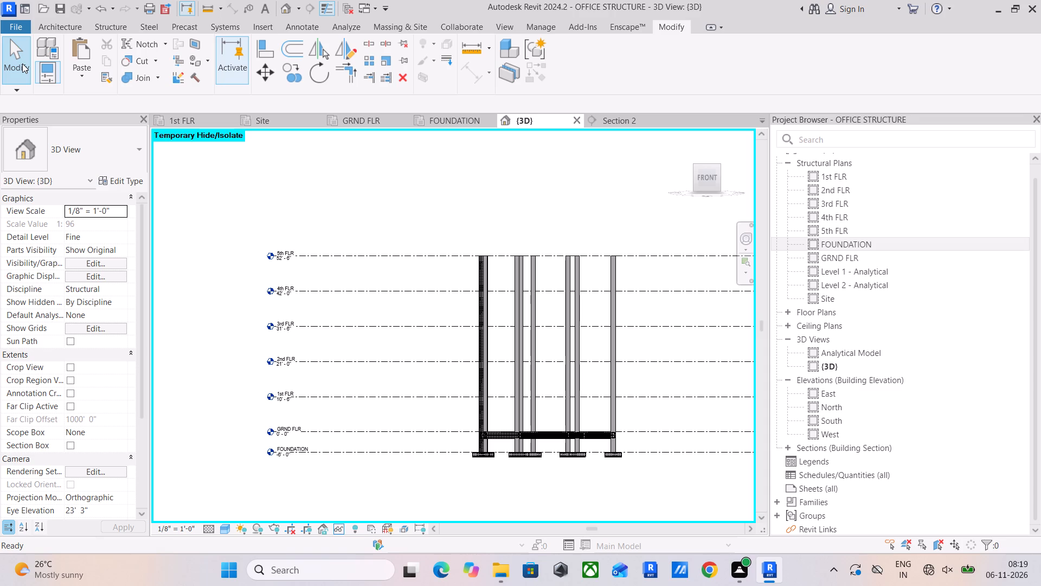
# Examine the GRND FLR beams, their reinforcement and the footings in 3D from several sides.
pyautogui.scroll(-1, 41, 112)
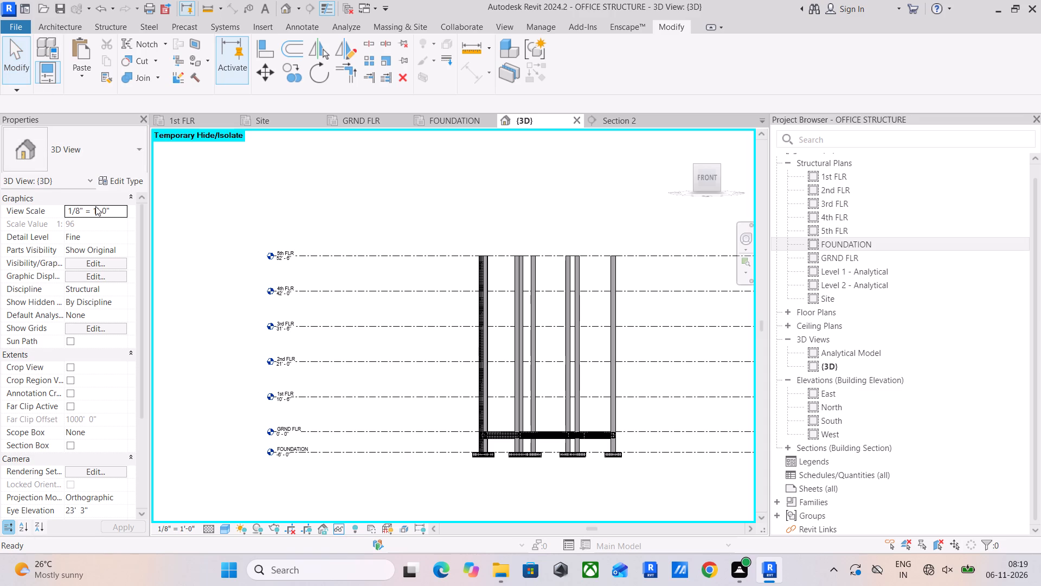
pyautogui.scroll(-2, 394, 240)
pyautogui.keyDown('shift'); pyautogui.moveTo(464, 259); pyautogui.dragTo(376, 340, button='middle'); pyautogui.keyUp('shift')
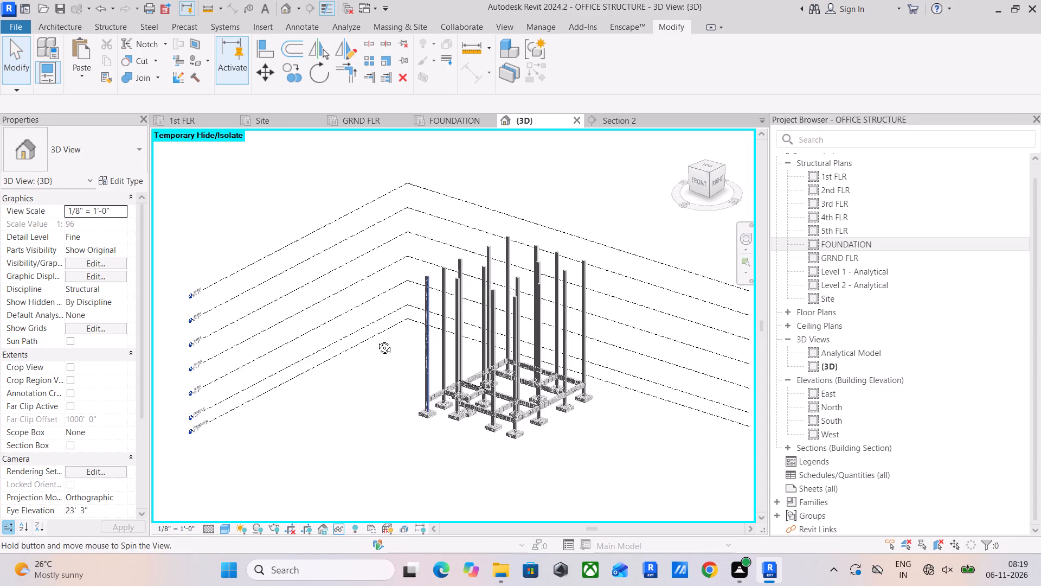
pyautogui.keyDown('shift'); pyautogui.moveTo(376, 340); pyautogui.dragTo(379, 341, button='middle'); pyautogui.keyUp('shift')
pyautogui.keyDown('shift'); pyautogui.moveTo(541, 404); pyautogui.dragTo(486, 456, button='middle'); pyautogui.keyUp('shift')
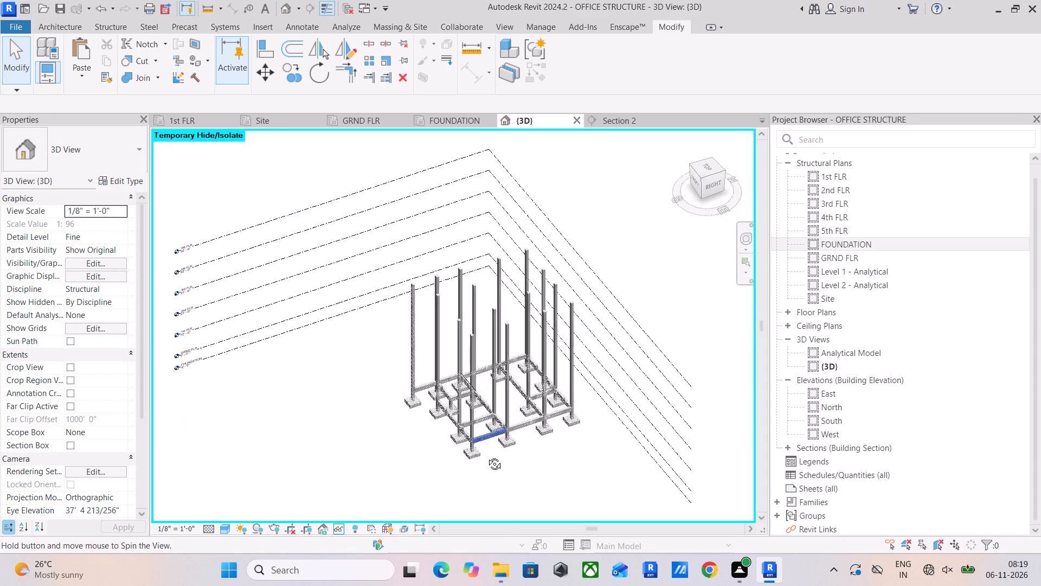
pyautogui.keyDown('shift'); pyautogui.moveTo(486, 456); pyautogui.dragTo(486, 458, button='middle'); pyautogui.keyUp('shift')
pyautogui.scroll(10, 519, 428)
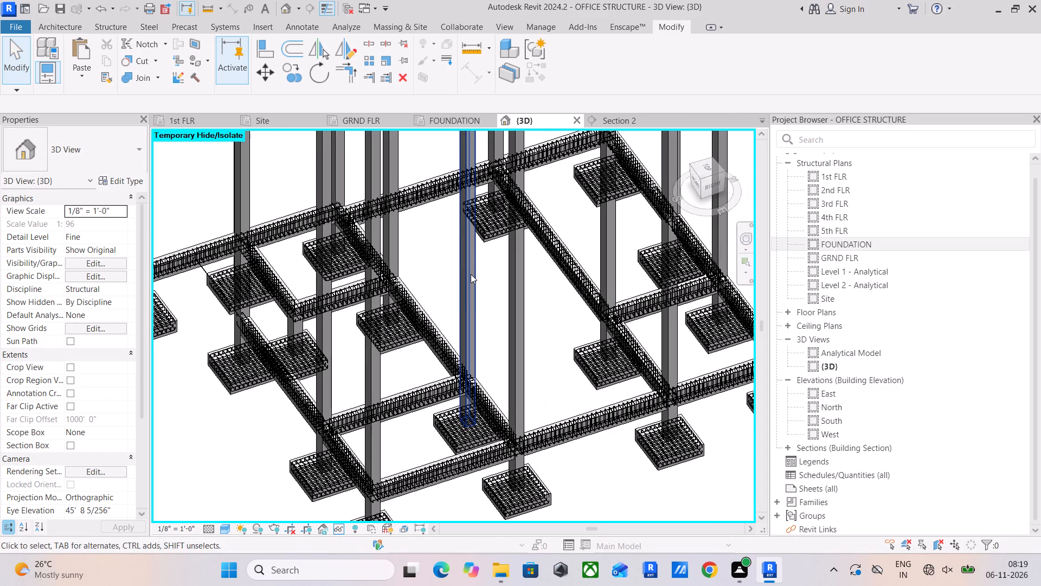
pyautogui.keyDown('shift'); pyautogui.moveTo(467, 288); pyautogui.dragTo(442, 271, button='middle'); pyautogui.keyUp('shift')
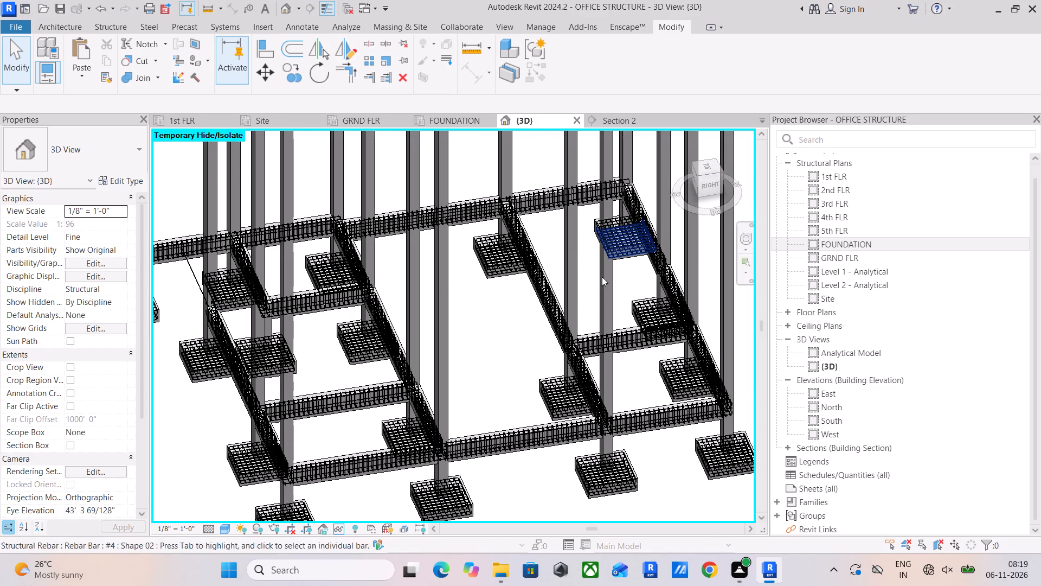
pyautogui.moveTo(512, 291); pyautogui.dragTo(654, 260, button='middle')
pyautogui.keyDown('shift'); pyautogui.moveTo(517, 289); pyautogui.dragTo(603, 289, button='middle'); pyautogui.keyUp('shift')
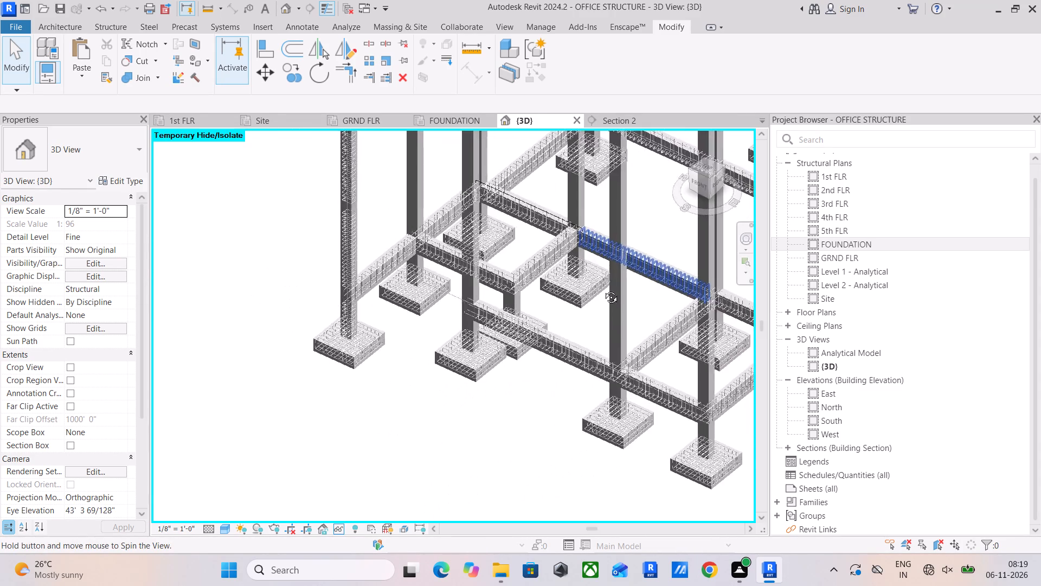
pyautogui.keyDown('shift'); pyautogui.moveTo(603, 289); pyautogui.dragTo(596, 256, button='middle'); pyautogui.keyUp('shift')
pyautogui.scroll(-3, 462, 273)
pyautogui.moveTo(462, 273); pyautogui.dragTo(355, 262, button='middle')
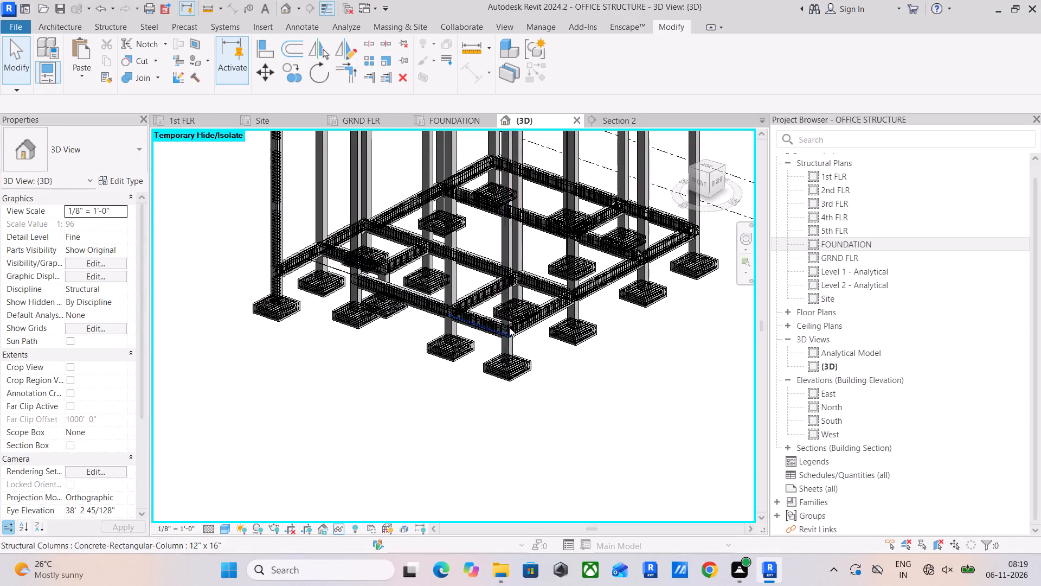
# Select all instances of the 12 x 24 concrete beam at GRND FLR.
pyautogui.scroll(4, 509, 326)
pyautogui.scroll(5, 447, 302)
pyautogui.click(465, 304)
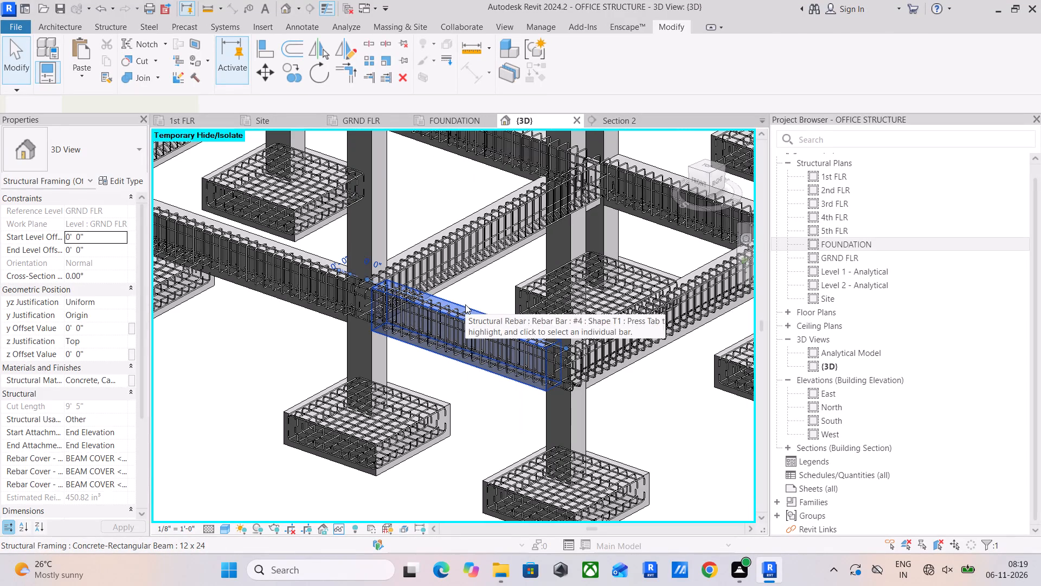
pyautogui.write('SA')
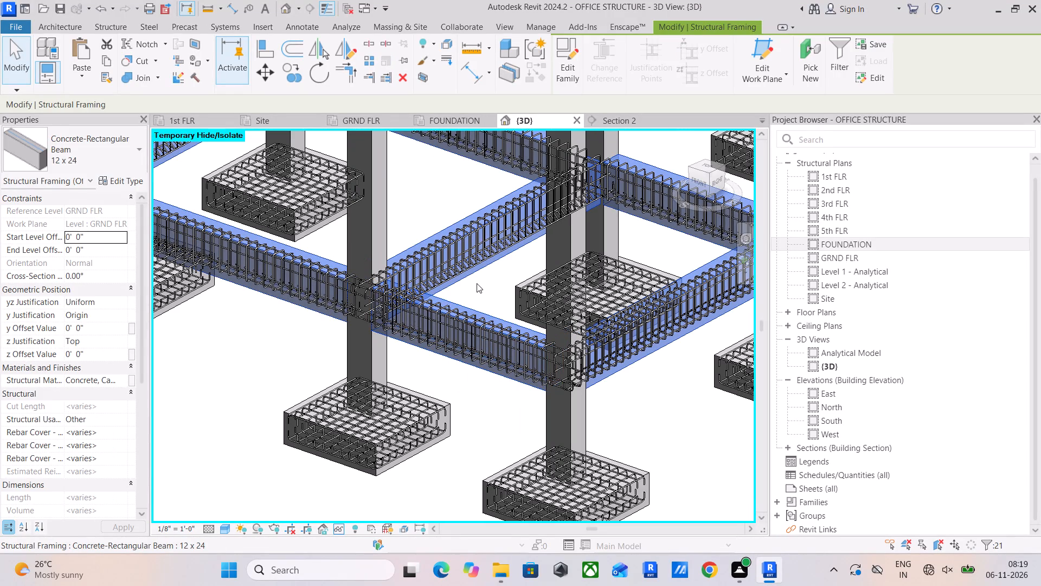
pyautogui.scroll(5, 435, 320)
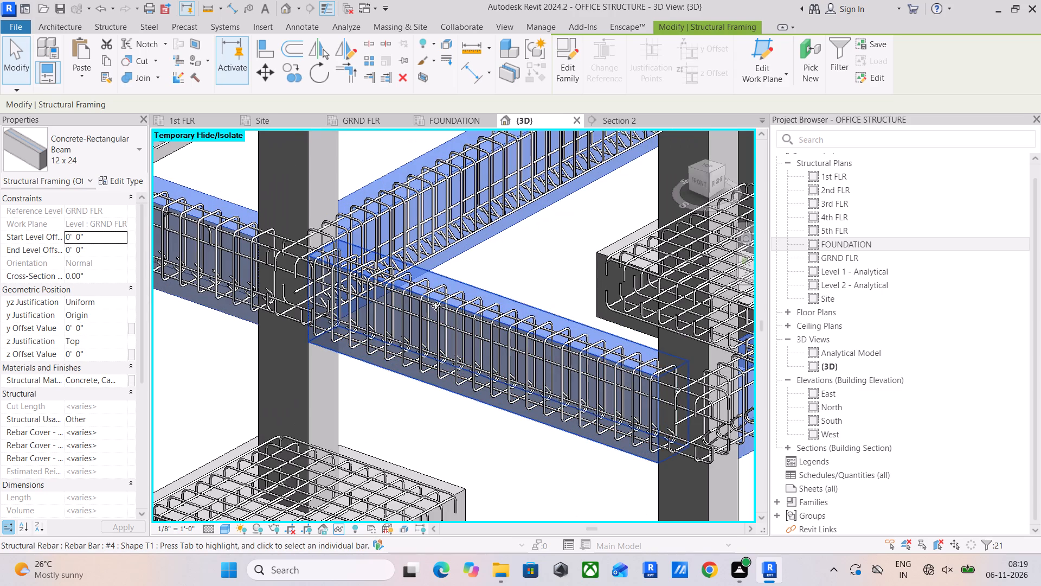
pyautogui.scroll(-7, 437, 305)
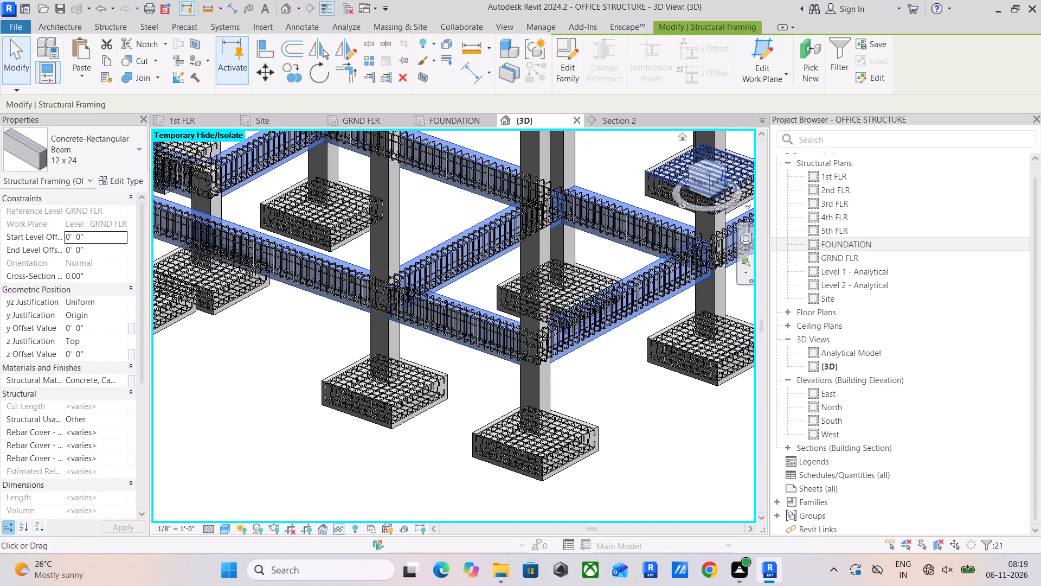
# In the front view, select the GRND FLR beams with their reinforcement and show the rebar of the first related warning.
pyautogui.click(697, 180)
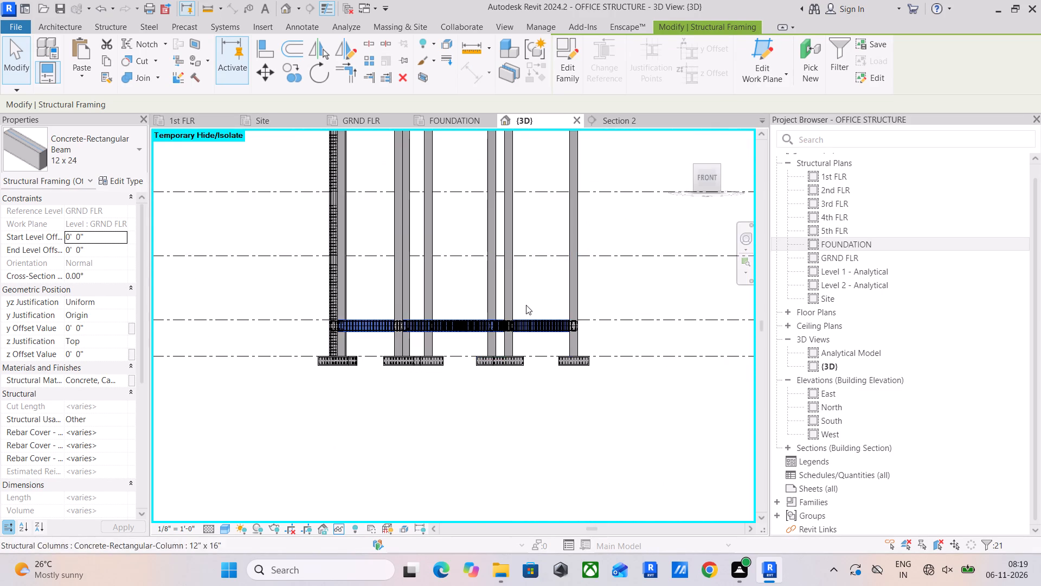
pyautogui.scroll(6, 401, 301)
pyautogui.moveTo(338, 328); pyautogui.dragTo(307, 226, button='middle')
pyautogui.scroll(4, 181, 246)
pyautogui.moveTo(188, 245); pyautogui.dragTo(152, 146, button='middle')
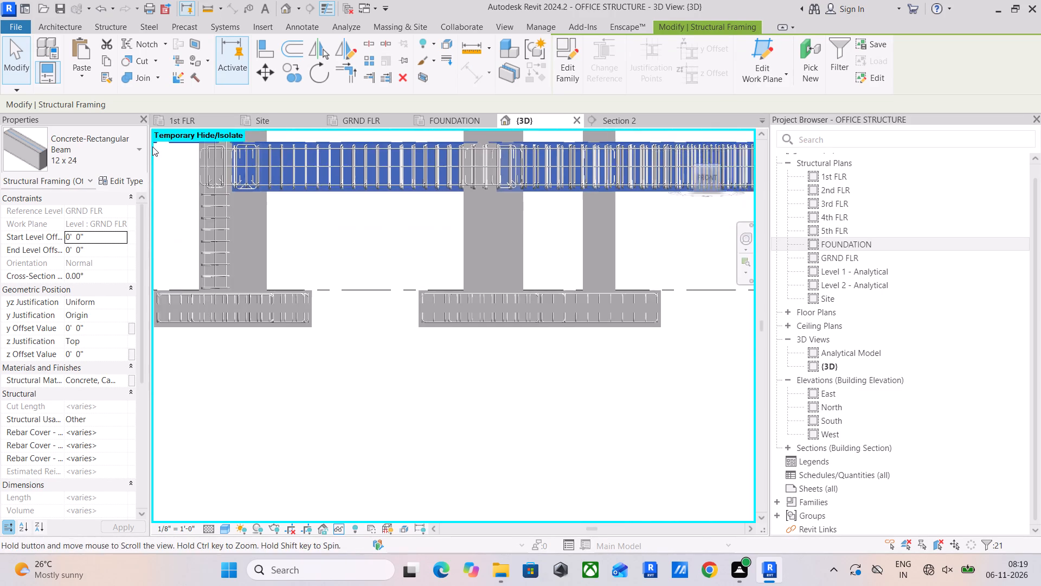
pyautogui.scroll(-8, 194, 184)
pyautogui.moveTo(223, 224); pyautogui.dragTo(204, 281, button='middle')
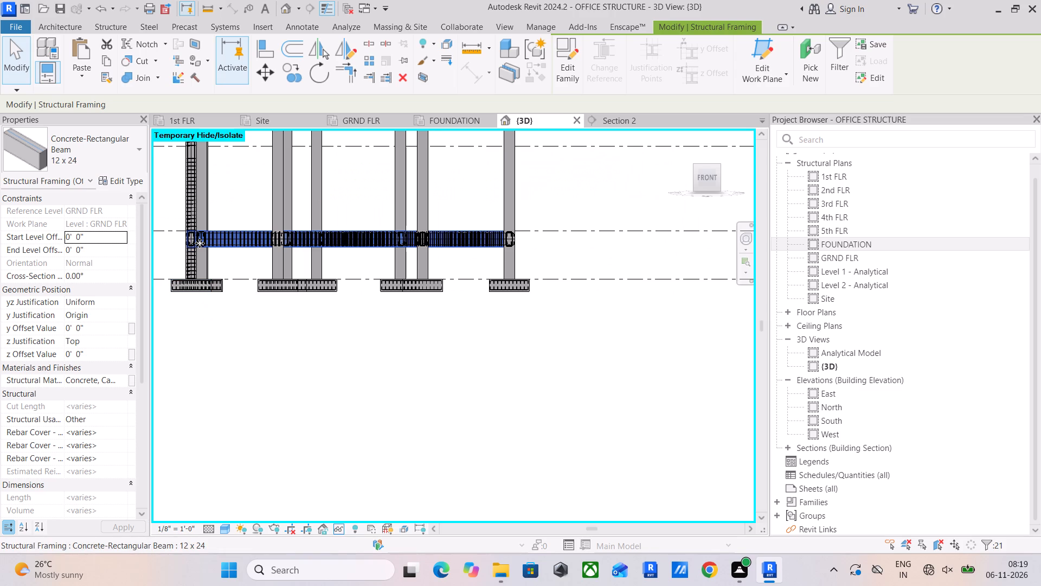
pyautogui.scroll(-1, 200, 243)
pyautogui.moveTo(166, 215); pyautogui.dragTo(300, 262)
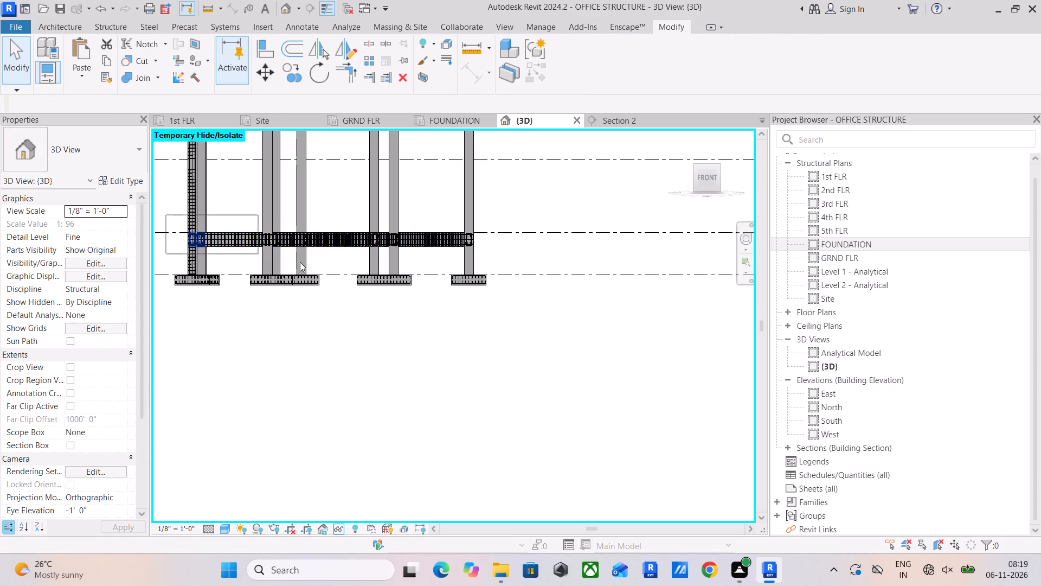
pyautogui.moveTo(300, 262); pyautogui.dragTo(524, 262)
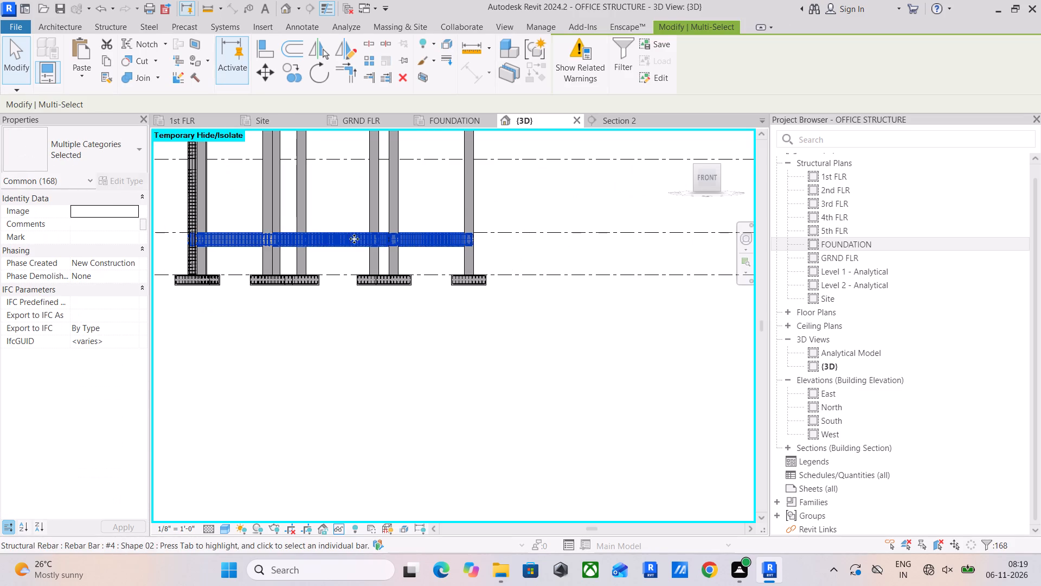
pyautogui.click(592, 61)
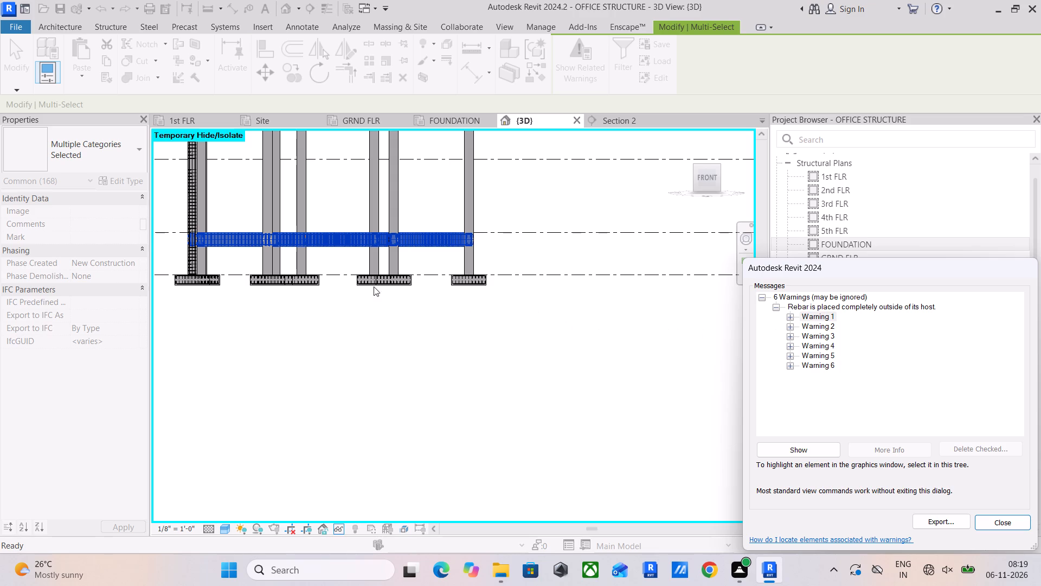
pyautogui.click(790, 315)
pyautogui.click(818, 329)
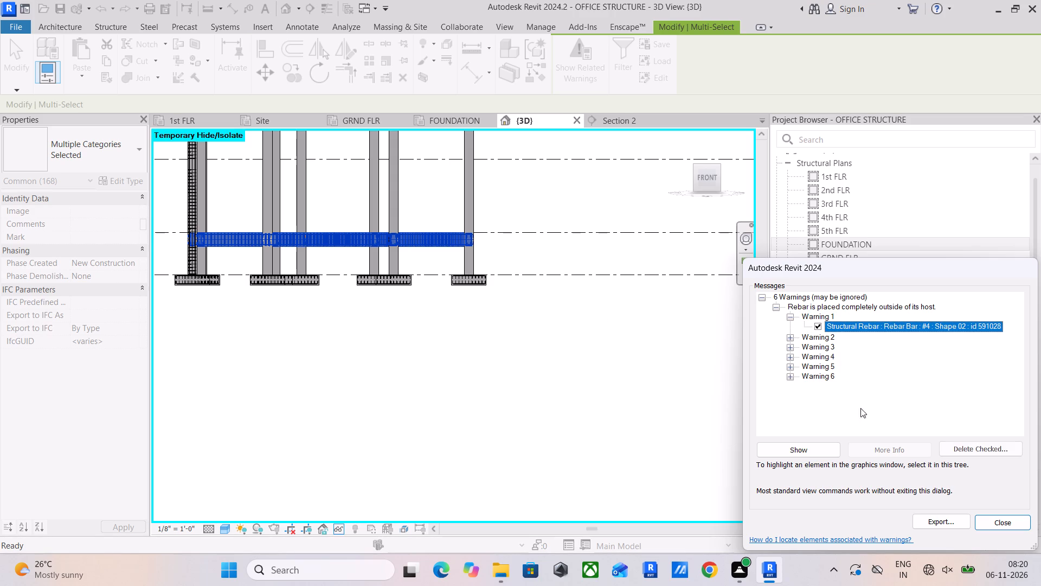
pyautogui.click(804, 446)
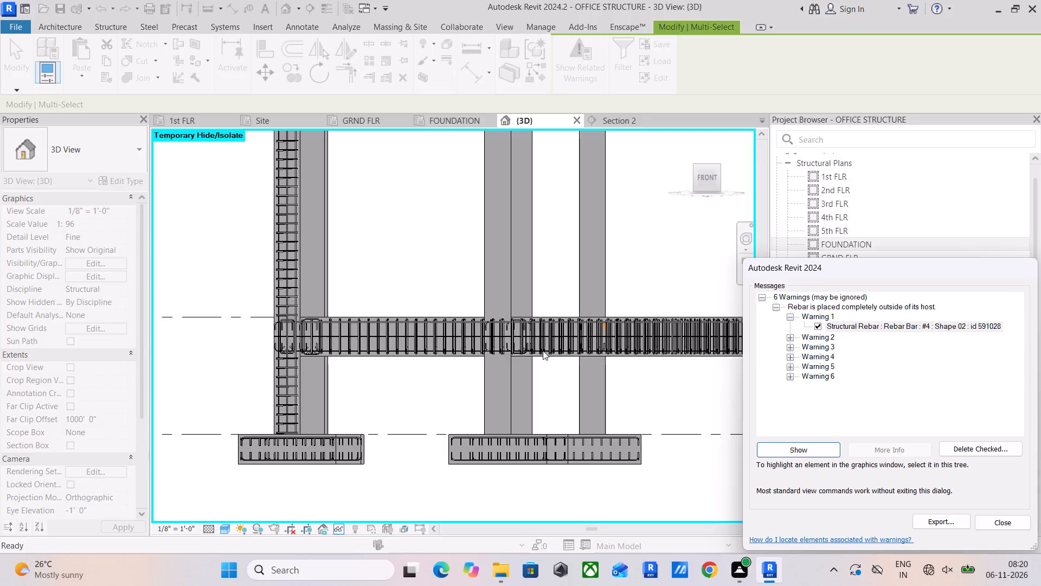
# Examine the highlighted #4 Shape 02 rebar along the GRND FLR beam from several sides and close the warnings.
pyautogui.scroll(5, 648, 335)
pyautogui.keyDown('shift'); pyautogui.moveTo(600, 330); pyautogui.dragTo(598, 336, button='middle'); pyautogui.keyUp('shift')
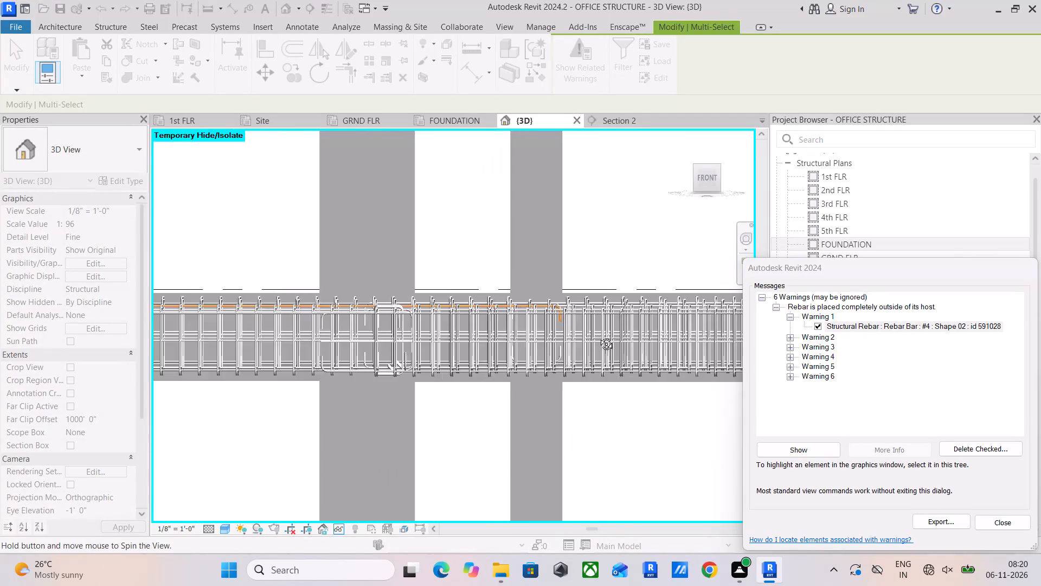
pyautogui.keyDown('shift'); pyautogui.moveTo(598, 336); pyautogui.dragTo(586, 395, button='middle'); pyautogui.keyUp('shift')
pyautogui.moveTo(567, 321); pyautogui.dragTo(539, 447, button='middle')
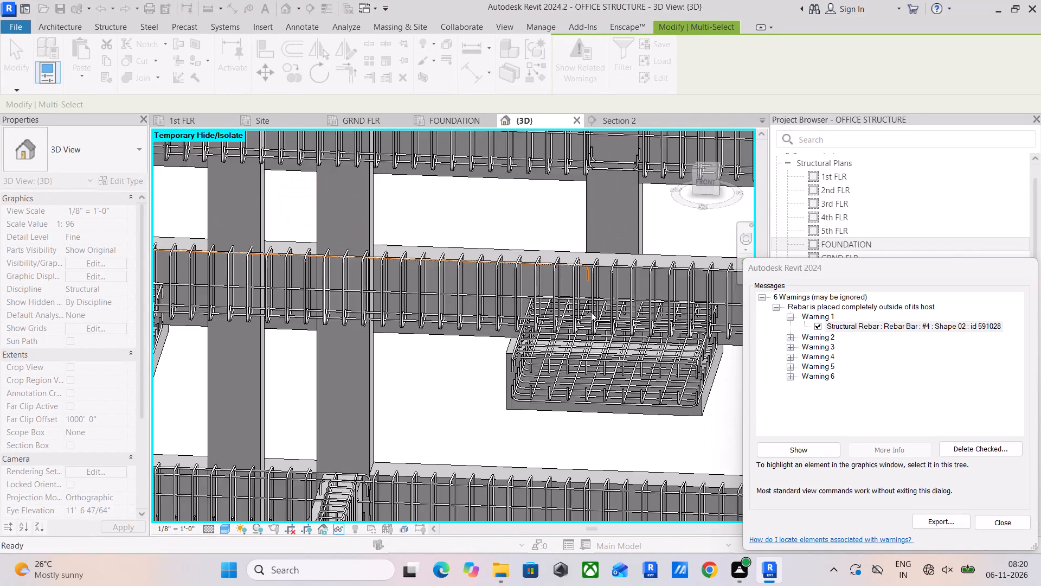
pyautogui.scroll(-3, 591, 311)
pyautogui.keyDown('shift'); pyautogui.moveTo(595, 328); pyautogui.dragTo(477, 375, button='middle'); pyautogui.keyUp('shift')
pyautogui.moveTo(615, 346); pyautogui.dragTo(226, 402, button='middle')
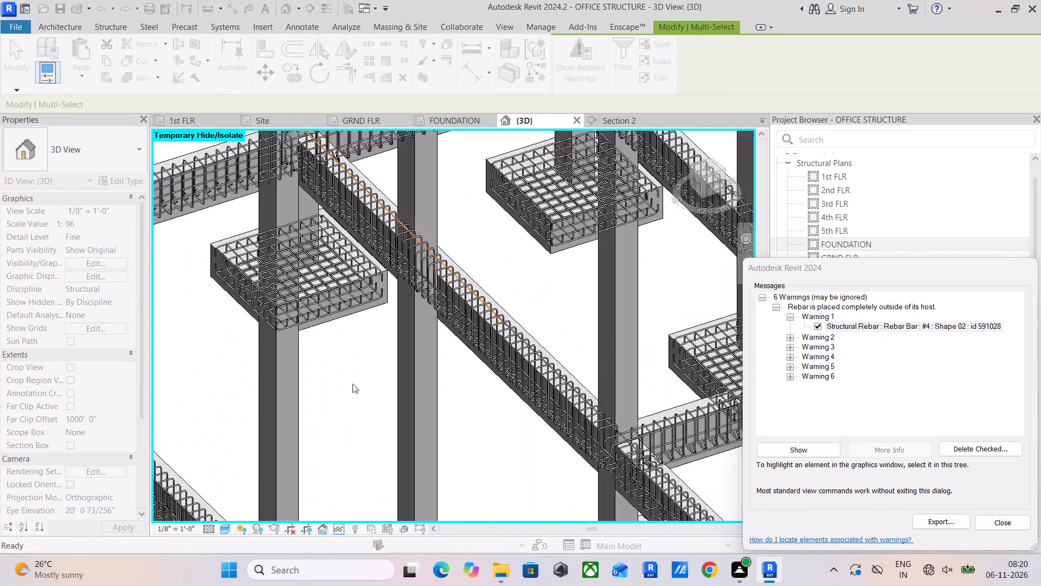
pyautogui.keyDown('shift'); pyautogui.moveTo(521, 379); pyautogui.dragTo(356, 385, button='middle'); pyautogui.keyUp('shift')
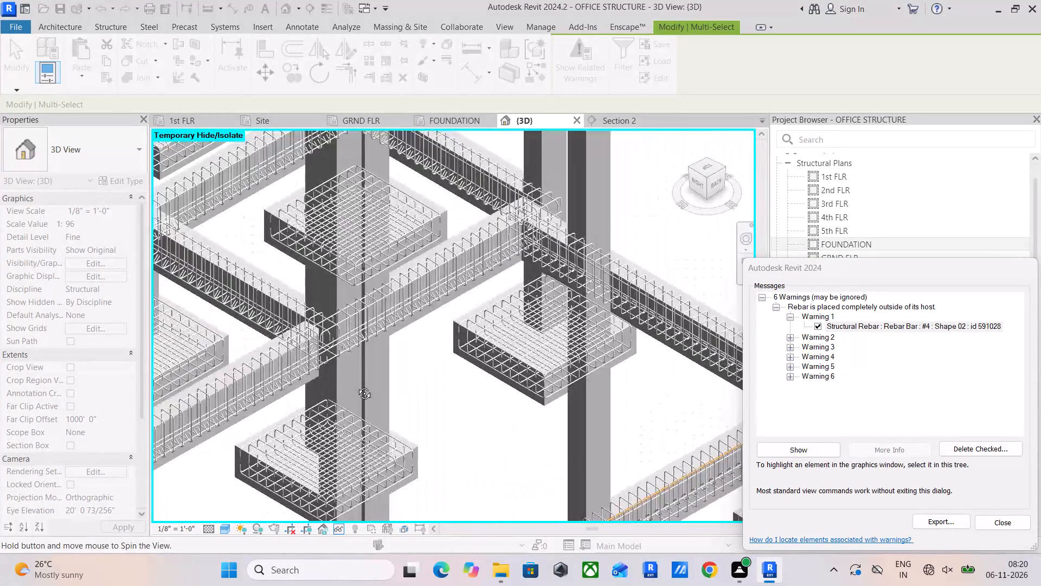
pyautogui.keyDown('shift'); pyautogui.moveTo(356, 385); pyautogui.dragTo(291, 384, button='middle'); pyautogui.keyUp('shift')
pyautogui.moveTo(389, 377); pyautogui.dragTo(362, 158, button='middle')
pyautogui.scroll(5, 454, 429)
pyautogui.moveTo(463, 418); pyautogui.dragTo(459, 387, button='middle')
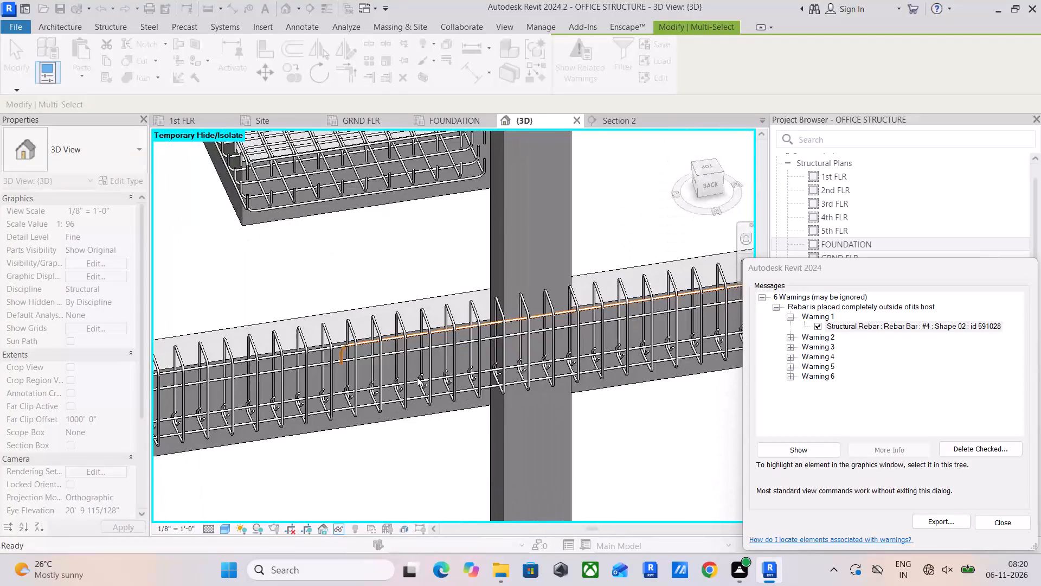
pyautogui.scroll(9, 359, 347)
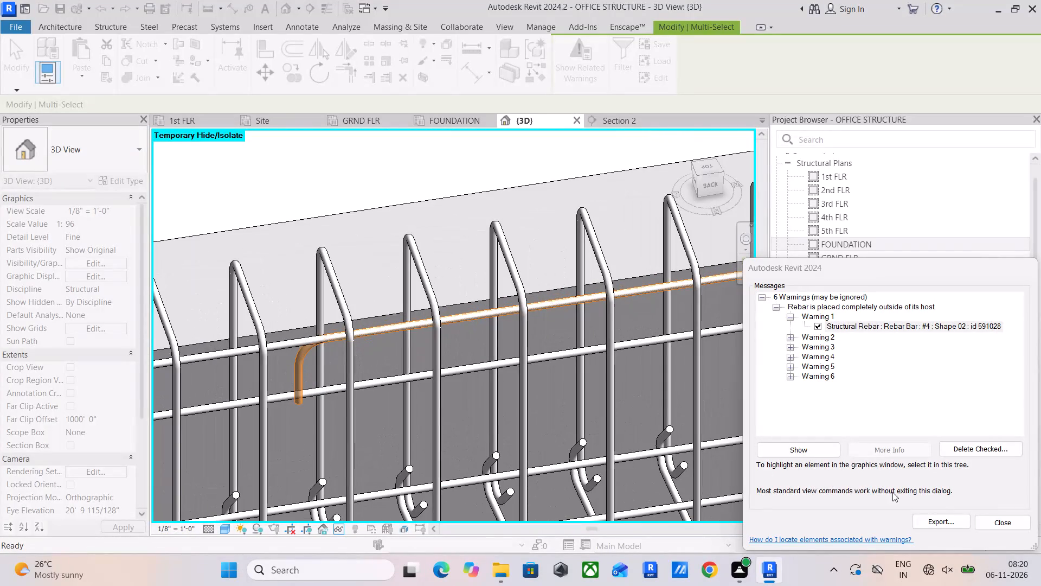
pyautogui.click(991, 519)
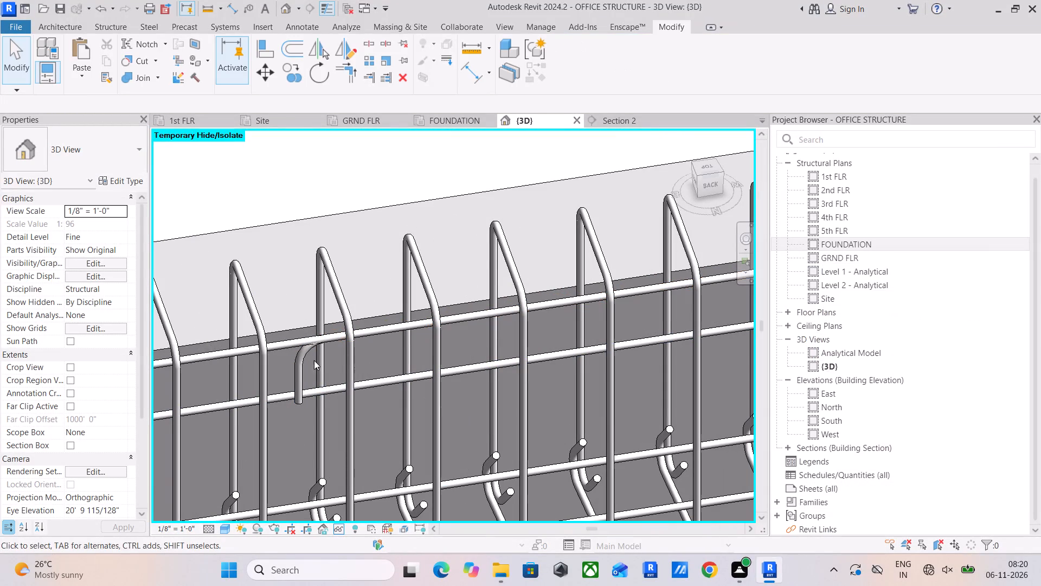
# Stretch the end of the flagged #4 top bar along the GRND FLR beam to the far column junction, about 25' 4" long.
pyautogui.click(305, 360)
pyautogui.scroll(-10, 303, 360)
pyautogui.moveTo(303, 360); pyautogui.dragTo(605, 352, button='middle')
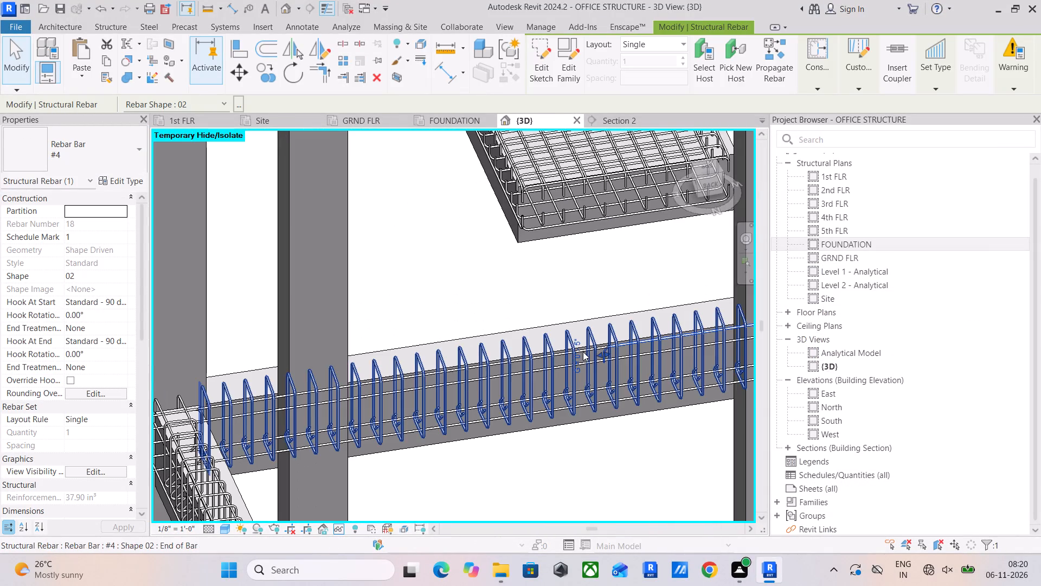
pyautogui.scroll(-3, 592, 364)
pyautogui.moveTo(619, 365); pyautogui.dragTo(434, 408, button='middle')
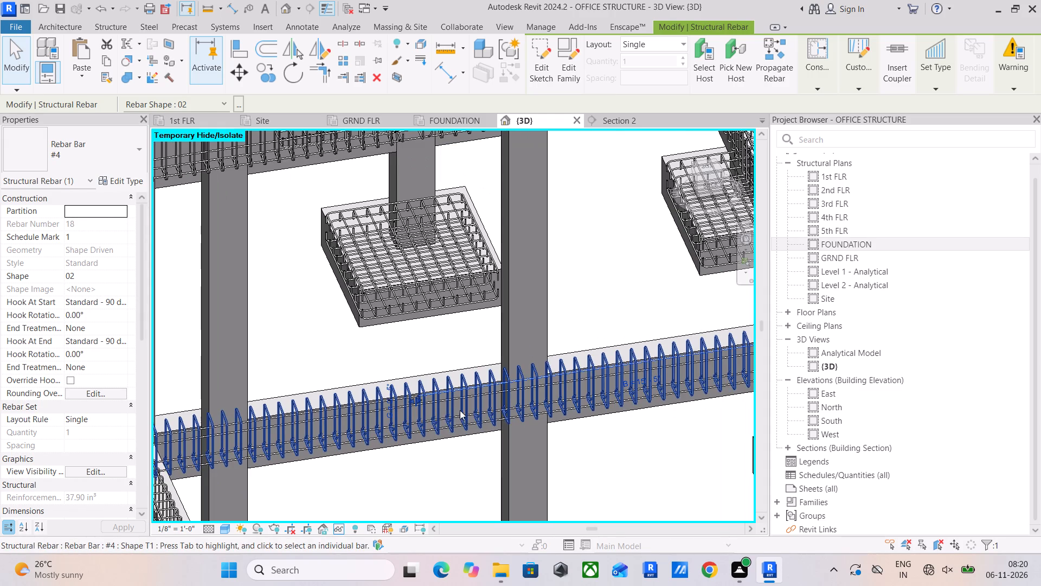
pyautogui.moveTo(516, 400); pyautogui.dragTo(487, 417, button='middle')
pyautogui.moveTo(441, 420); pyautogui.dragTo(461, 401, button='middle')
pyautogui.keyDown('shift'); pyautogui.moveTo(460, 404); pyautogui.dragTo(435, 382, button='middle'); pyautogui.keyUp('shift')
pyautogui.scroll(5, 376, 369)
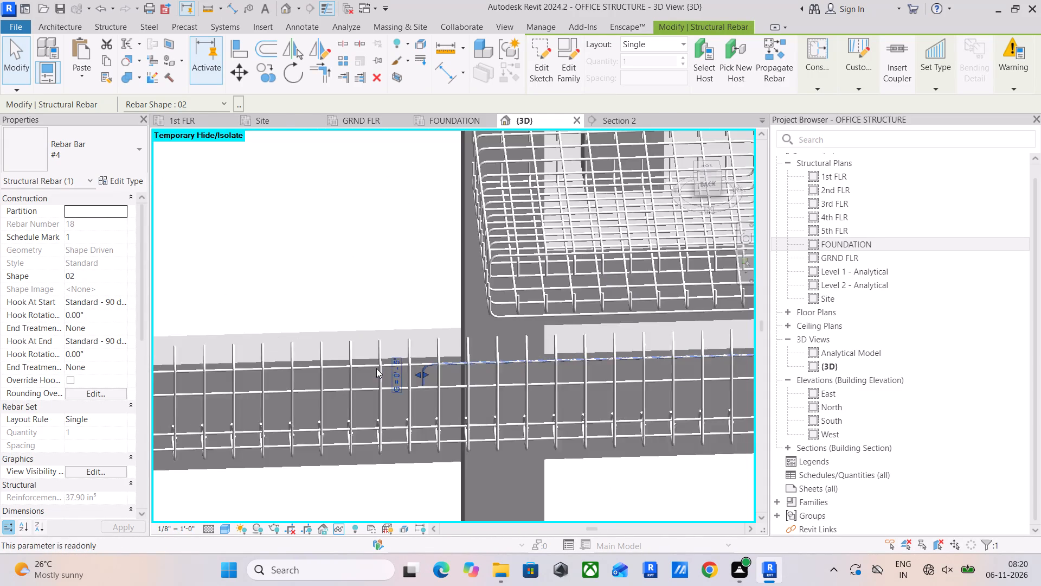
pyautogui.moveTo(416, 374); pyautogui.dragTo(183, 378)
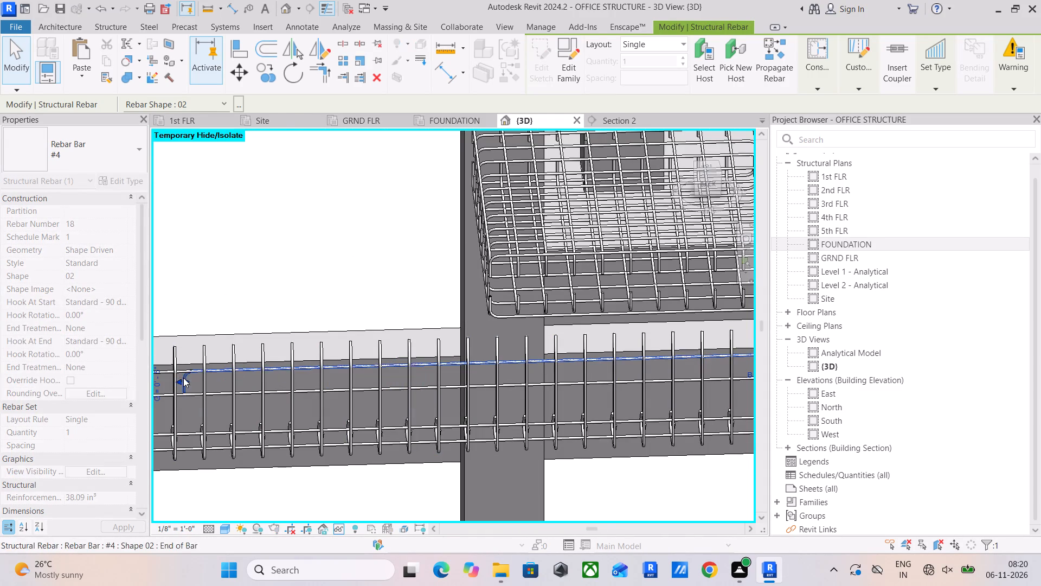
pyautogui.scroll(-2, 208, 385)
pyautogui.moveTo(236, 390); pyautogui.dragTo(583, 393, button='middle')
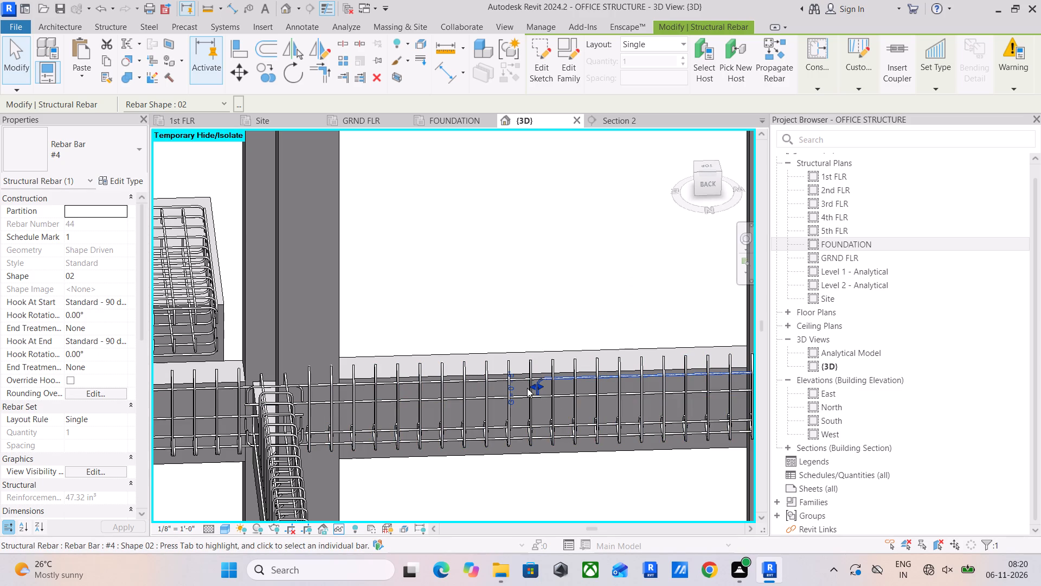
pyautogui.moveTo(534, 386); pyautogui.dragTo(270, 394)
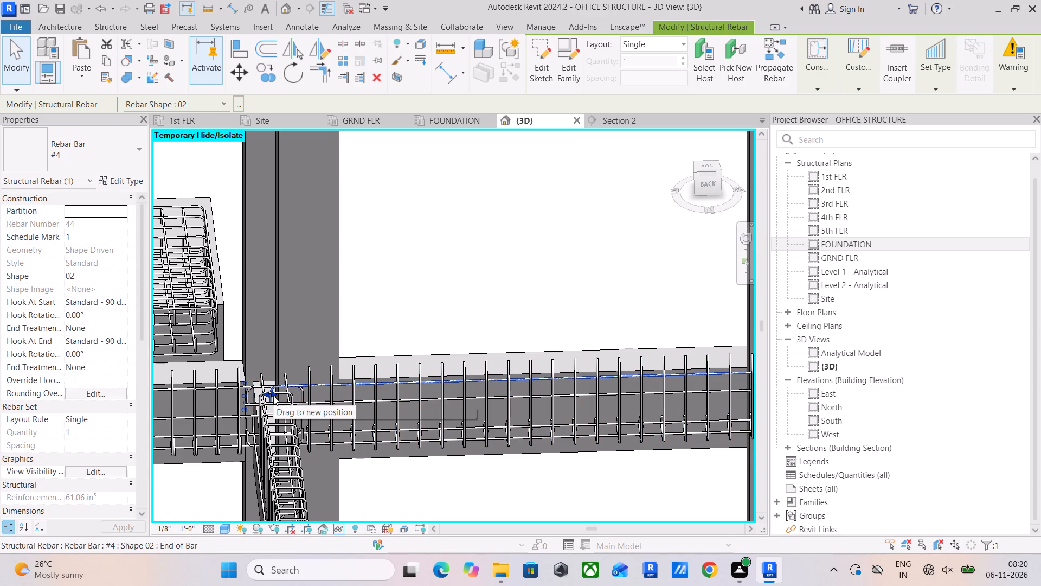
# Examine the lengthened bar along the beam and its opposite hooked end at the beam junction.
pyautogui.scroll(-5, 374, 377)
pyautogui.moveTo(414, 380); pyautogui.dragTo(357, 384, button='middle')
pyautogui.scroll(17, 464, 378)
pyautogui.scroll(-14, 465, 381)
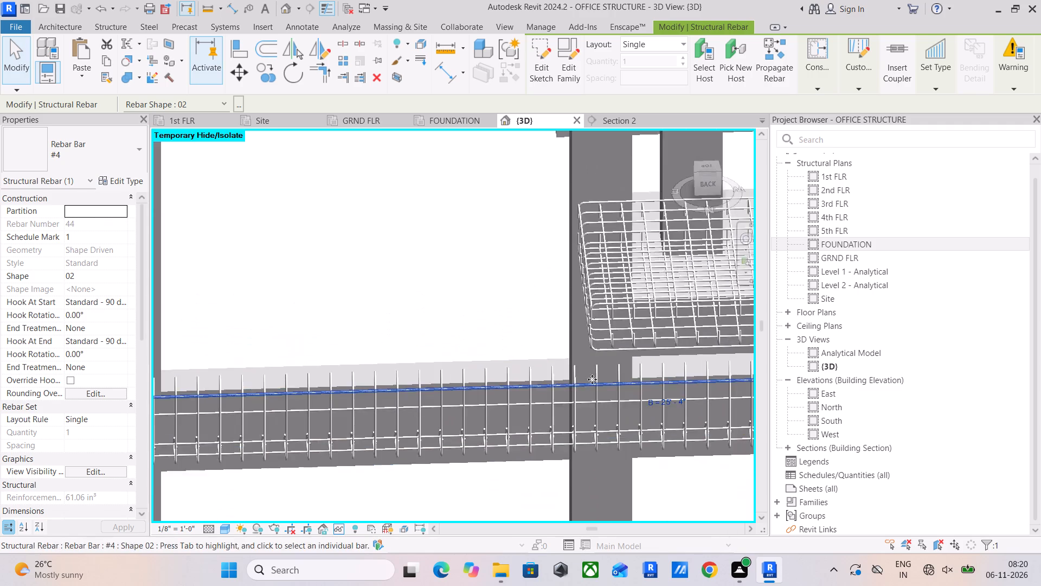
pyautogui.scroll(-3, 592, 379)
pyautogui.moveTo(594, 390); pyautogui.dragTo(342, 390, button='middle')
pyautogui.moveTo(561, 391); pyautogui.dragTo(442, 391, button='middle')
pyautogui.scroll(9, 569, 384)
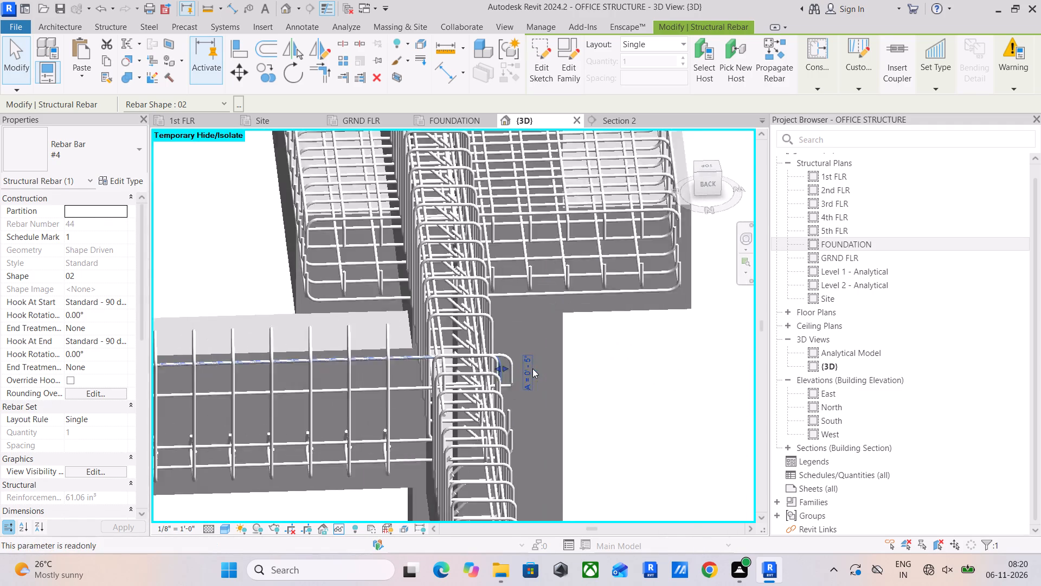
pyautogui.scroll(2, 532, 368)
pyautogui.scroll(5, 487, 369)
pyautogui.keyDown('shift'); pyautogui.moveTo(490, 371); pyautogui.dragTo(484, 342, button='middle'); pyautogui.keyUp('shift')
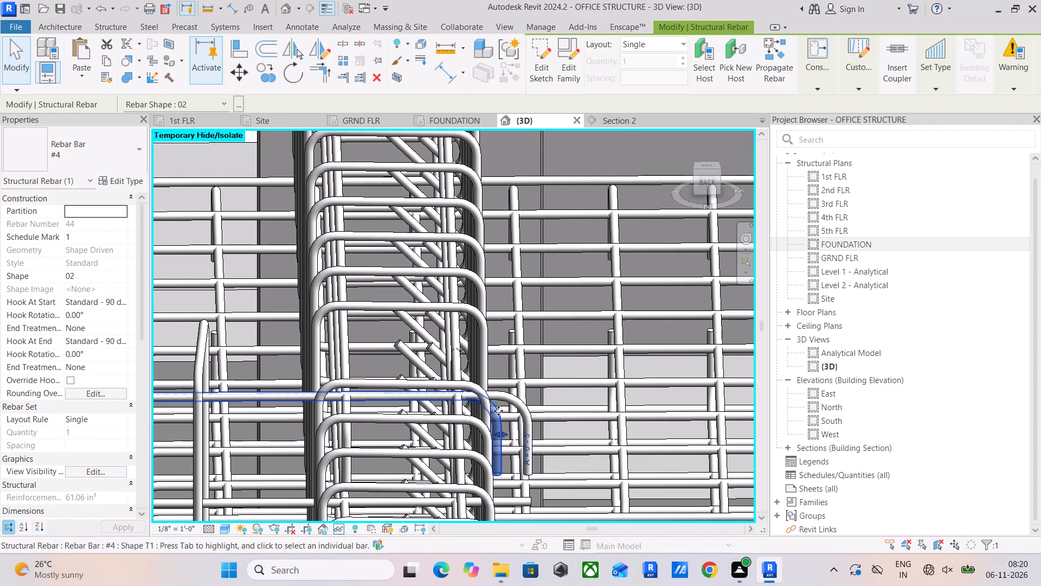
pyautogui.moveTo(505, 414); pyautogui.dragTo(500, 370, button='middle')
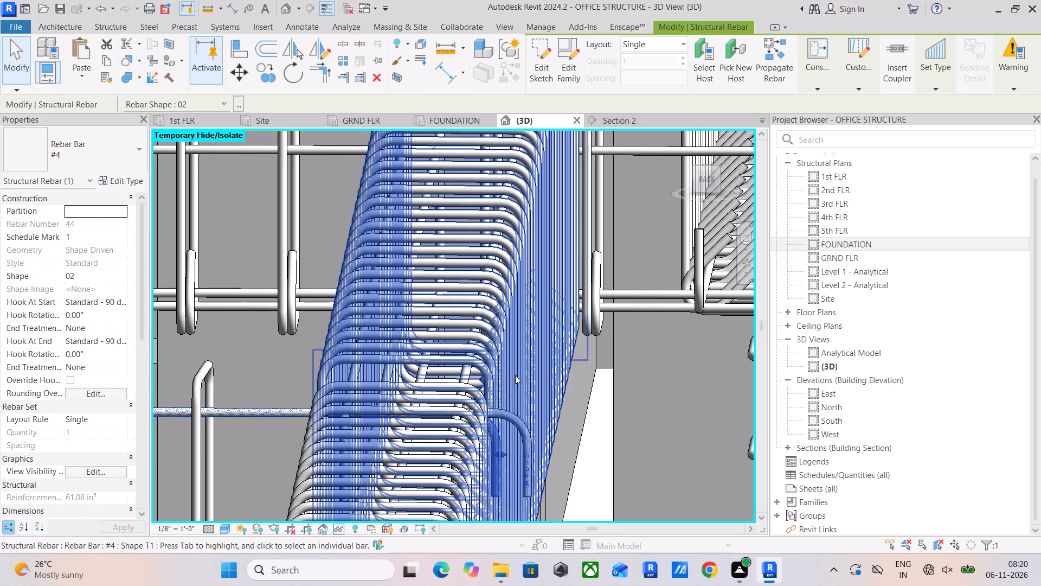
# From the back view, examine the selected #4 top bar's hooked end inside the column junction.
pyautogui.click(708, 180)
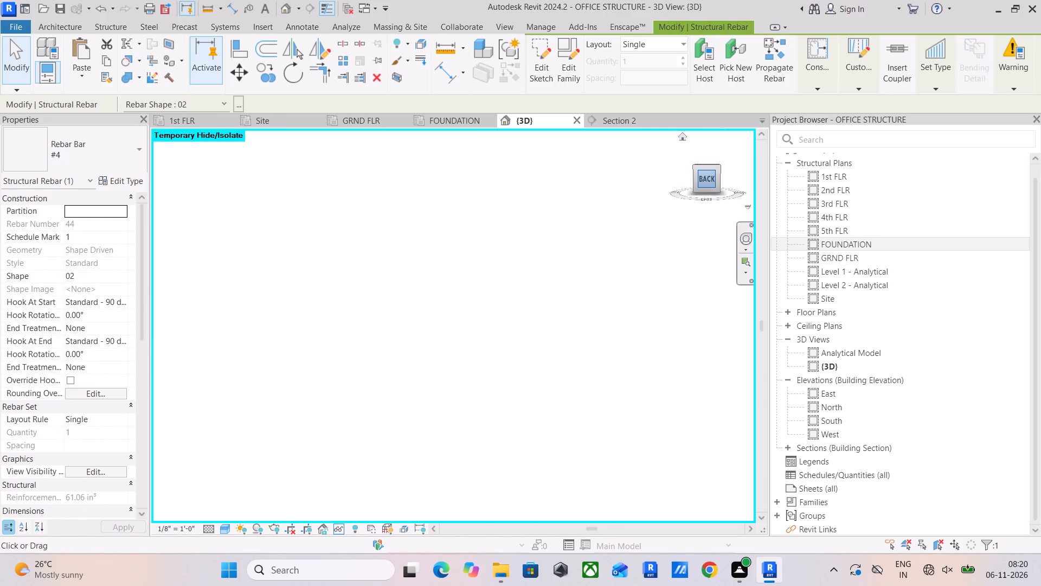
pyautogui.scroll(6, 667, 347)
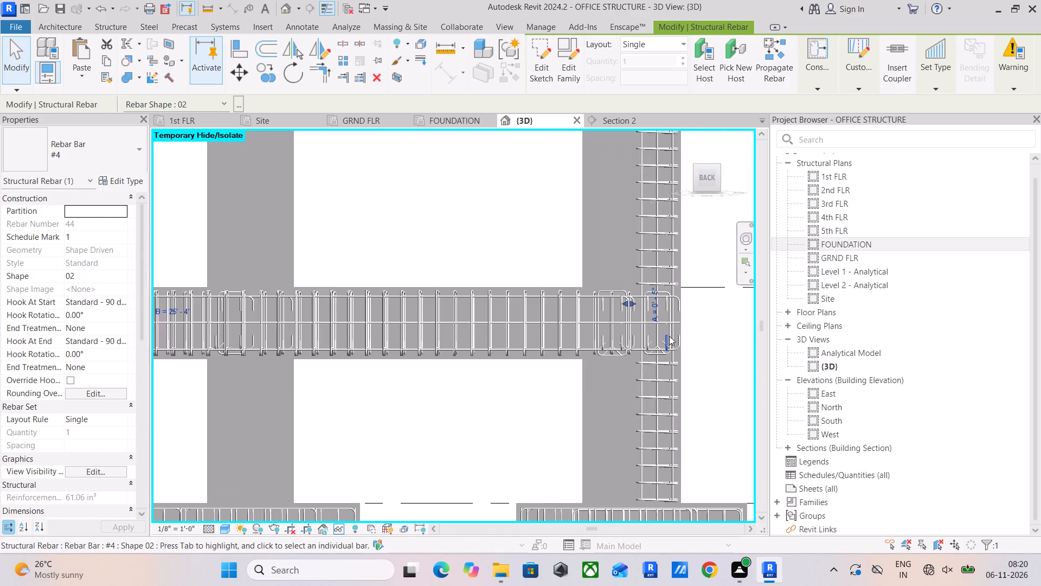
pyautogui.moveTo(626, 346); pyautogui.dragTo(570, 384, button='middle')
pyautogui.scroll(5, 584, 347)
pyautogui.moveTo(579, 362); pyautogui.dragTo(536, 393, button='middle')
pyautogui.scroll(5, 534, 383)
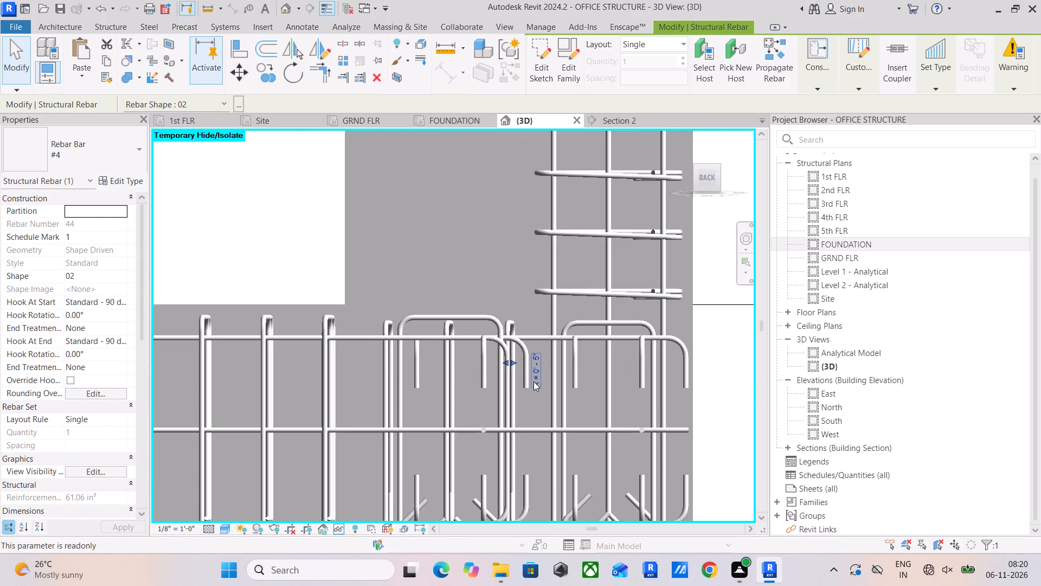
pyautogui.scroll(-6, 523, 371)
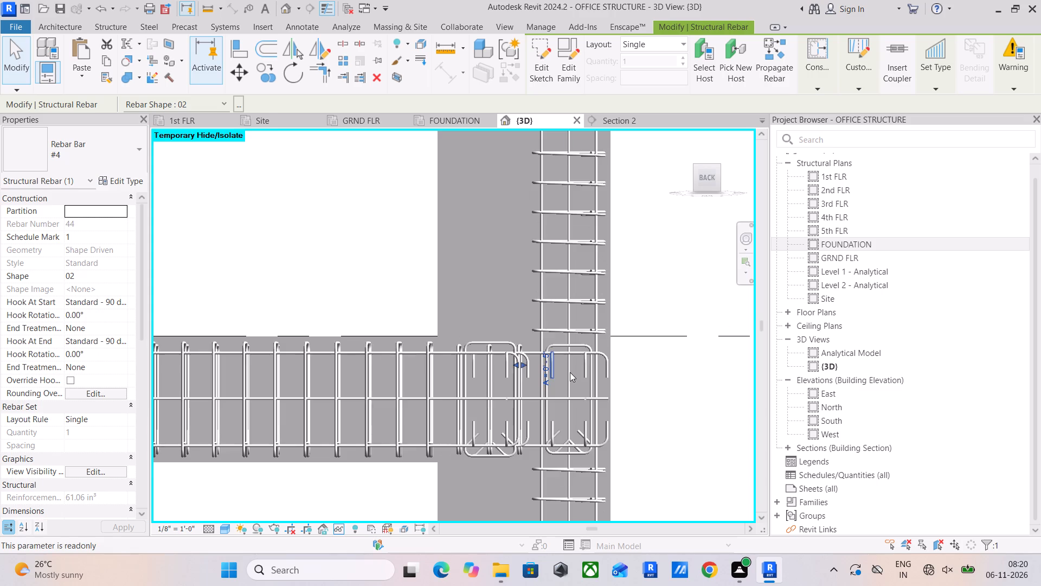
pyautogui.scroll(14, 524, 362)
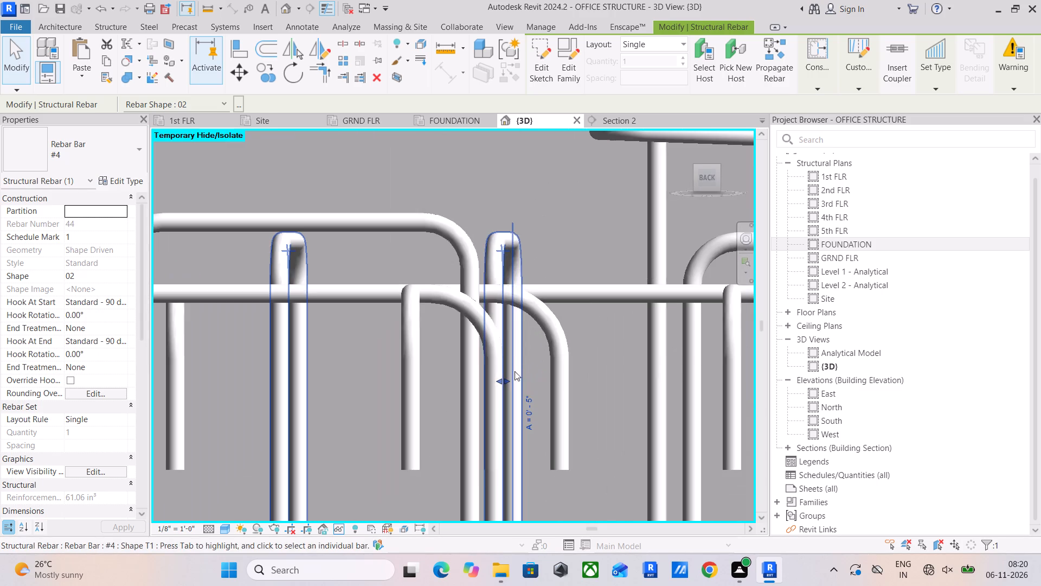
# Stretch the opposite hooked end of the #4 top bar to the outer hook near the column face at the GRND FLR beam junction.
pyautogui.scroll(-20, 488, 385)
pyautogui.scroll(-5, 488, 385)
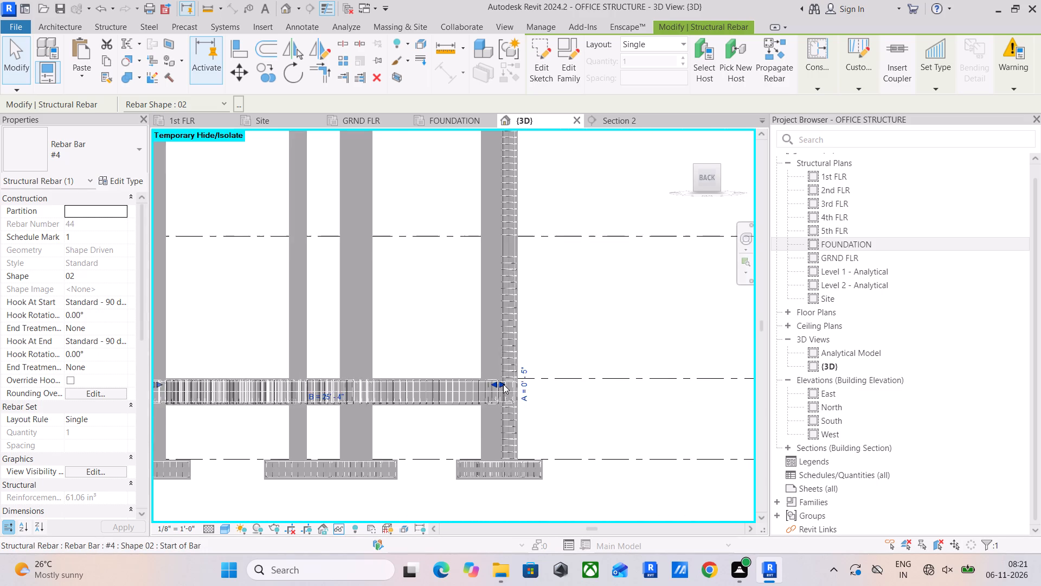
pyautogui.scroll(-6, 503, 384)
pyautogui.moveTo(491, 386); pyautogui.dragTo(558, 387, button='middle')
pyautogui.scroll(6, 439, 378)
pyautogui.scroll(6, 404, 415)
pyautogui.scroll(4, 400, 369)
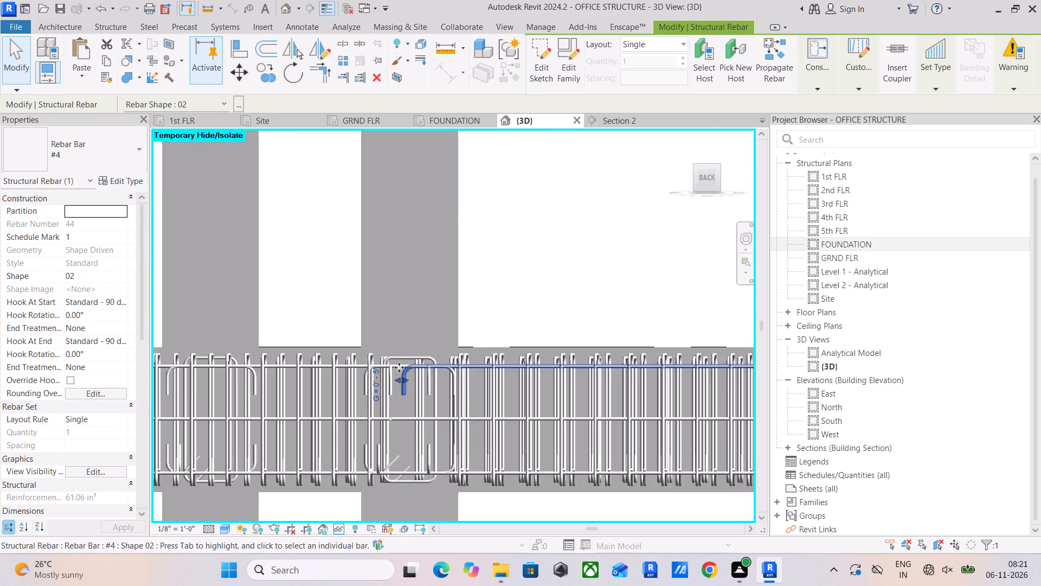
pyautogui.scroll(13, 399, 367)
pyautogui.moveTo(416, 407); pyautogui.dragTo(416, 407)
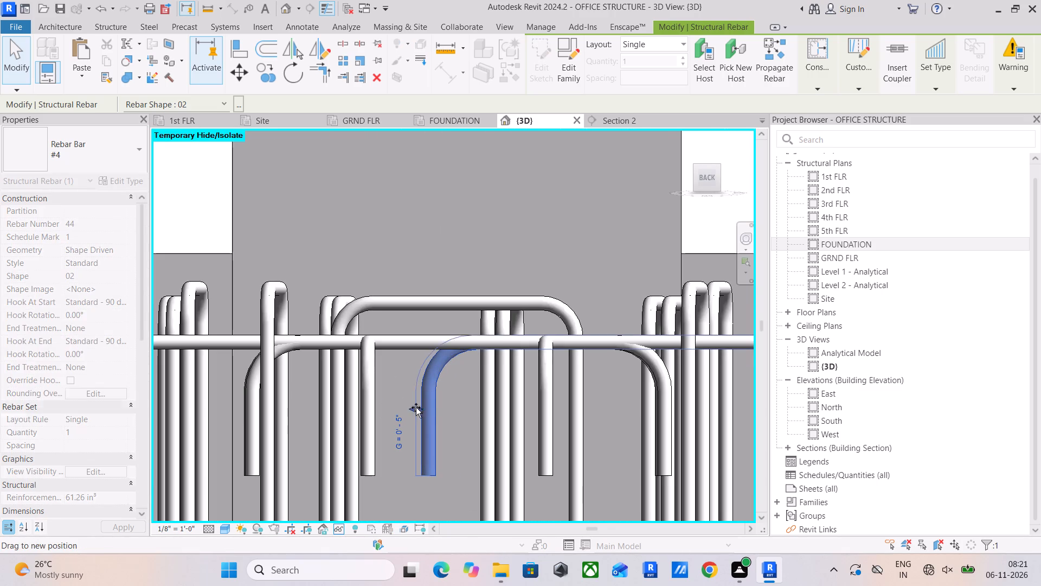
pyautogui.moveTo(416, 407); pyautogui.dragTo(240, 437)
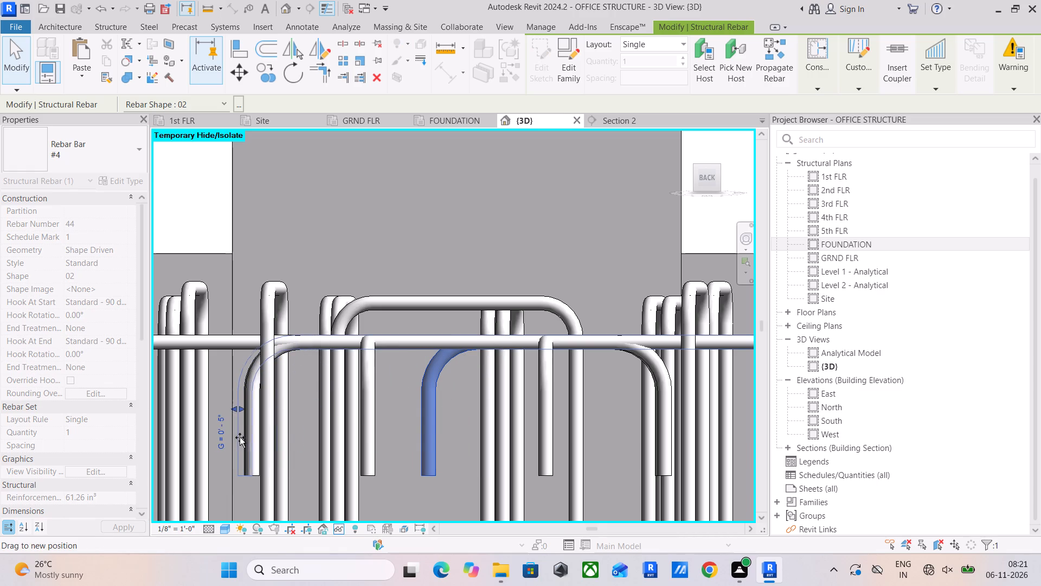
pyautogui.moveTo(240, 437); pyautogui.dragTo(243, 440)
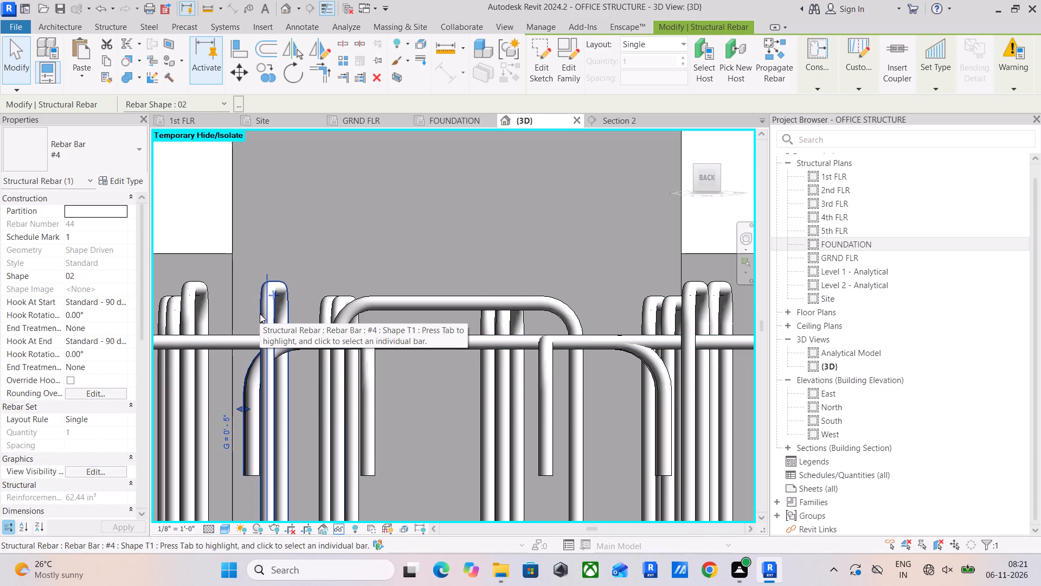
# Fine-tune the stretched bar end to line up with the adjacent hooked bar, and deselect the bar.
pyautogui.scroll(-3, 300, 304)
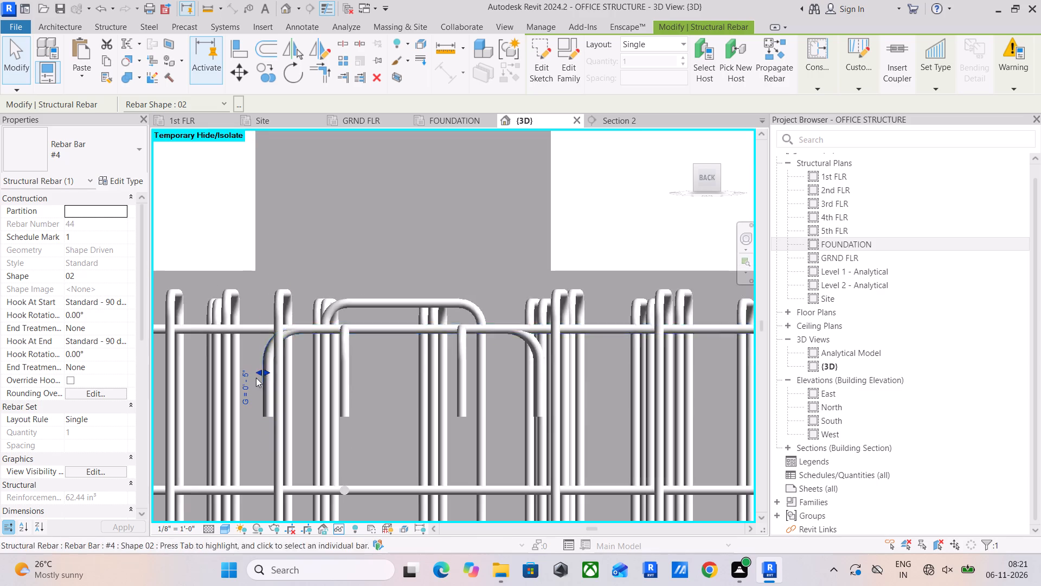
pyautogui.scroll(17, 250, 382)
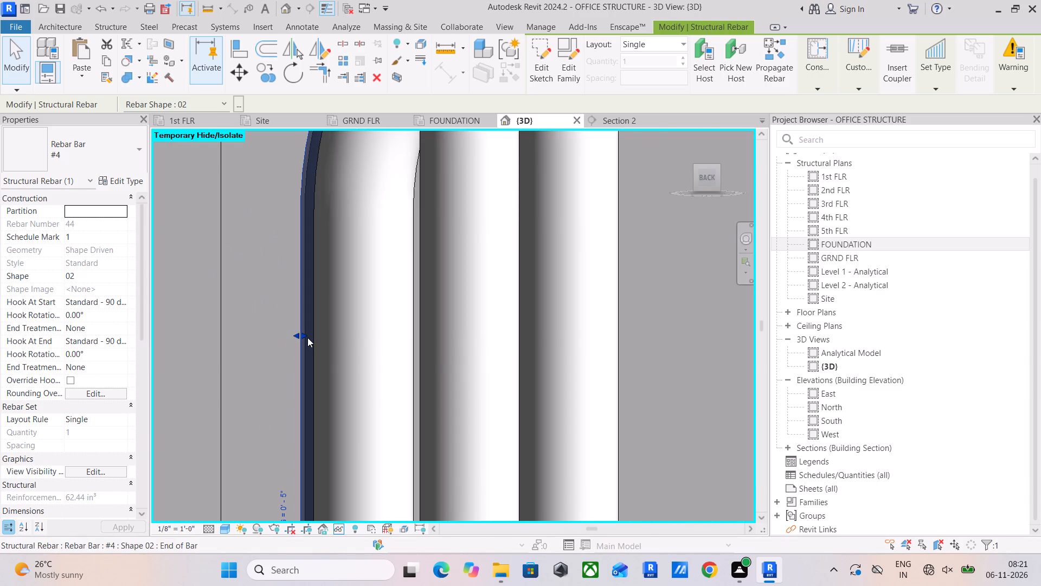
pyautogui.moveTo(304, 336); pyautogui.dragTo(309, 355)
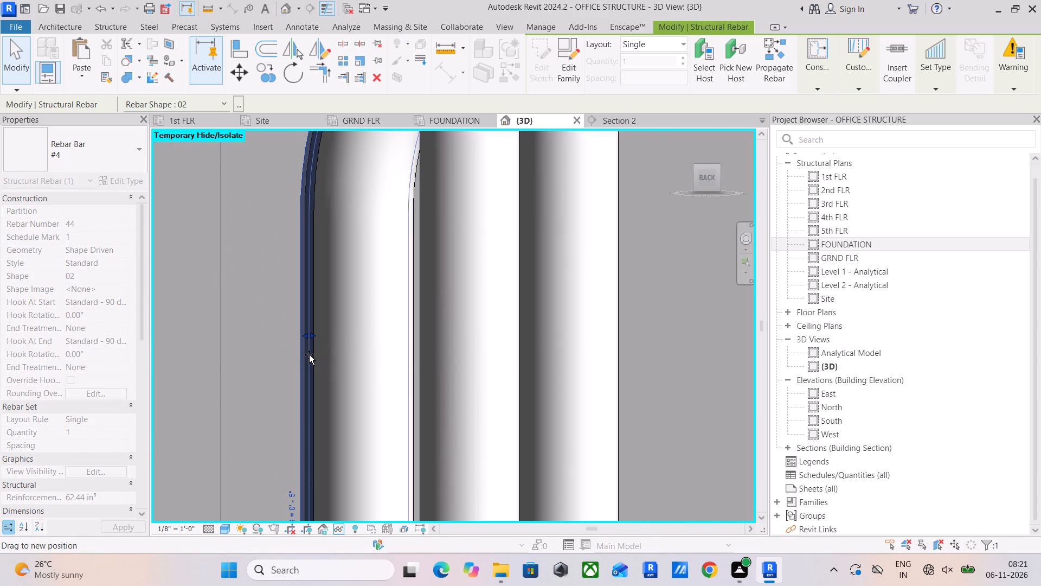
pyautogui.moveTo(309, 355); pyautogui.dragTo(314, 362)
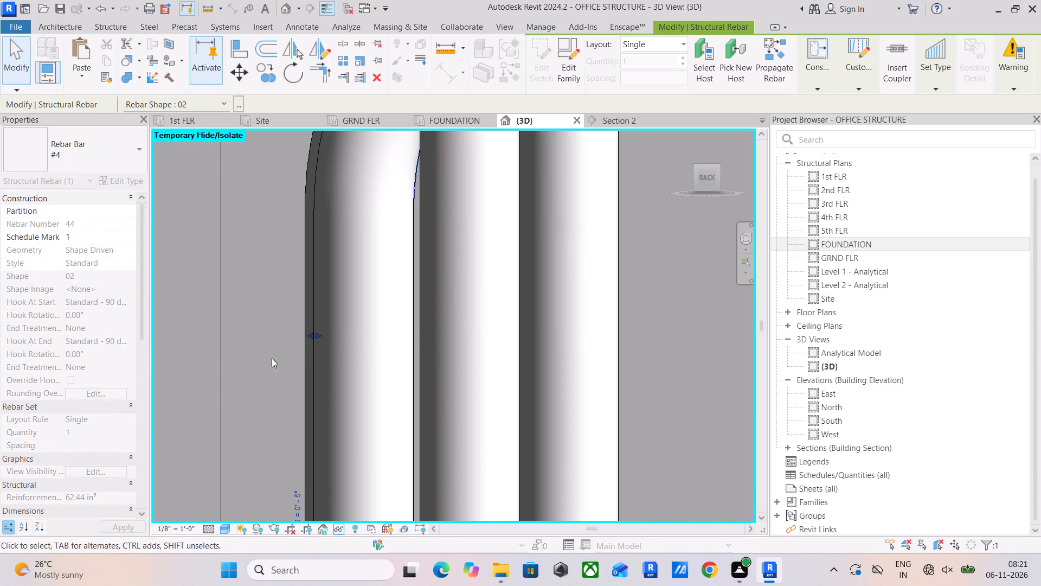
pyautogui.scroll(4, 309, 344)
pyautogui.moveTo(313, 333); pyautogui.dragTo(301, 342)
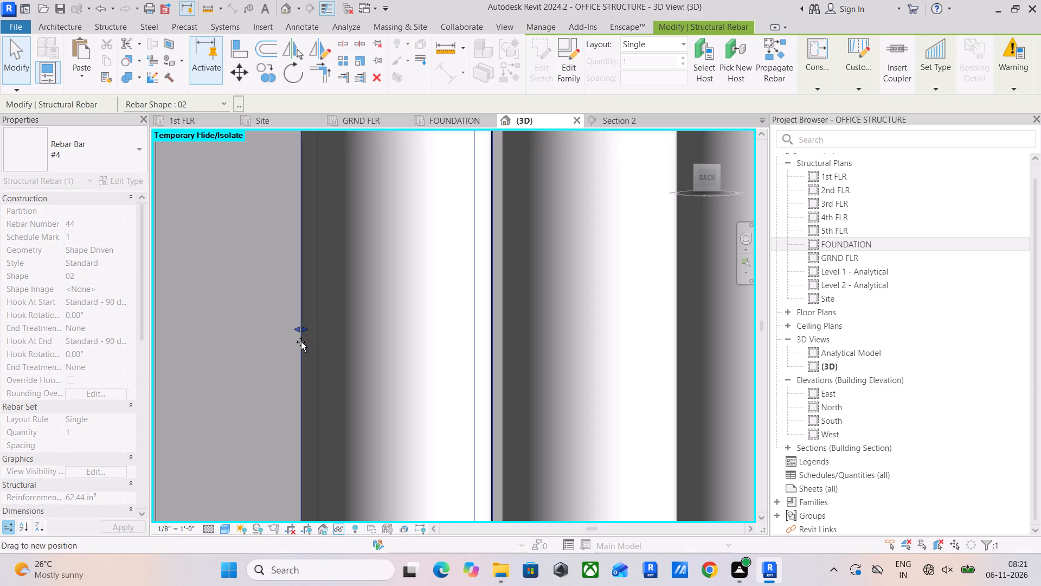
pyautogui.moveTo(301, 342); pyautogui.dragTo(301, 342)
pyautogui.click(241, 310)
# Select the whole isolated structure with its reinforcement and show the rebar of Warning 1 in the related warnings.
pyautogui.scroll(-20, 252, 321)
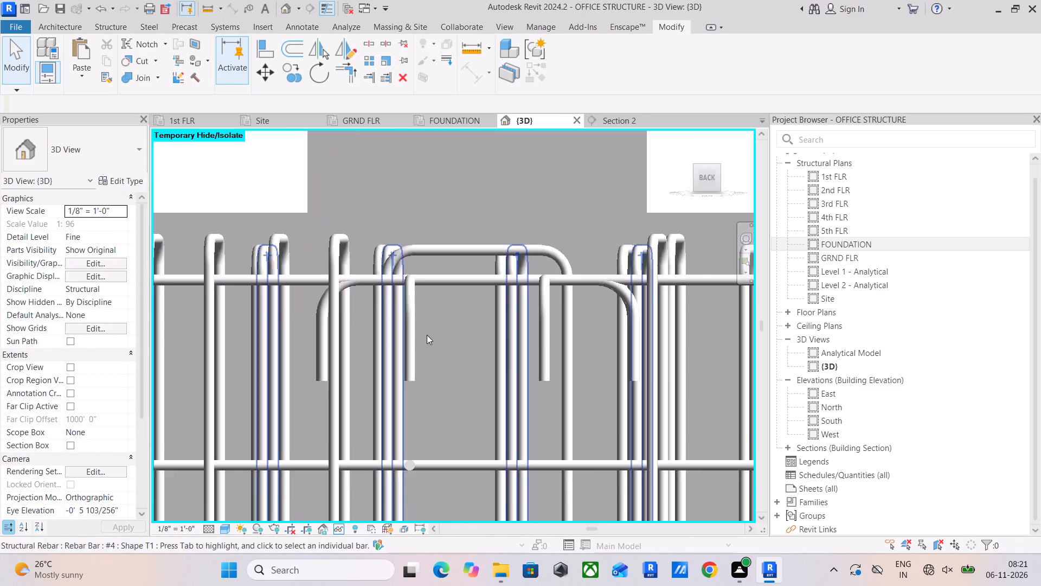
pyautogui.scroll(-5, 427, 335)
pyautogui.moveTo(535, 334); pyautogui.dragTo(390, 348, button='middle')
pyautogui.scroll(-4, 389, 348)
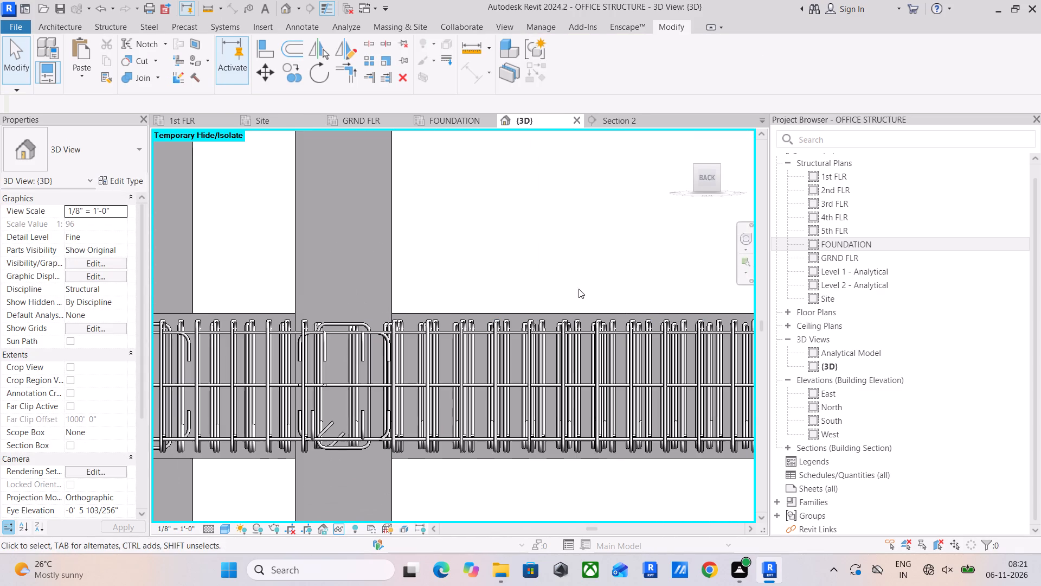
pyautogui.scroll(-1, 512, 224)
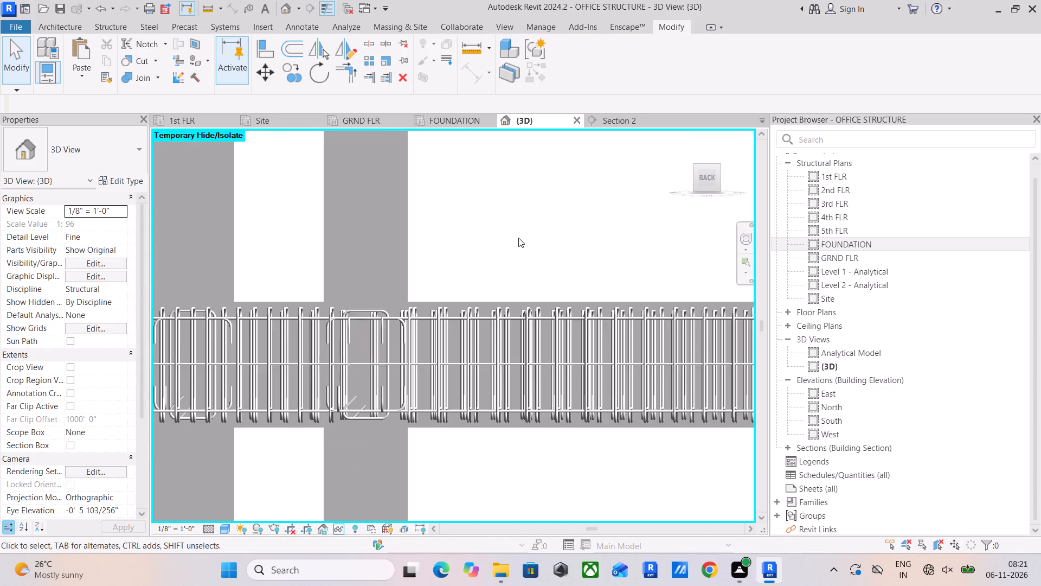
pyautogui.scroll(-10, 518, 238)
pyautogui.keyDown('shift'); pyautogui.moveTo(526, 249); pyautogui.dragTo(541, 317, button='middle'); pyautogui.keyUp('shift')
pyautogui.moveTo(562, 318); pyautogui.dragTo(495, 319, button='middle')
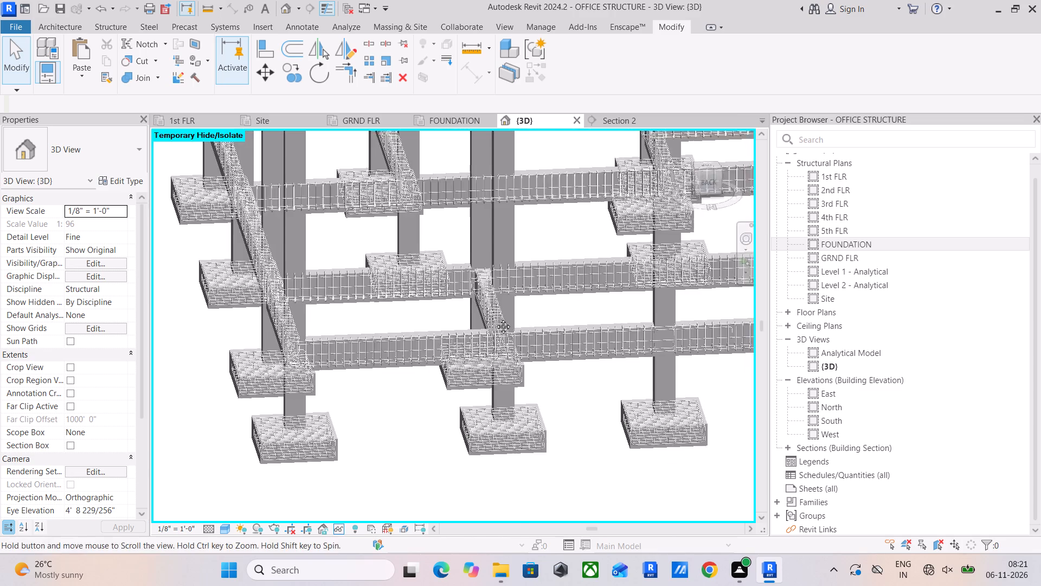
pyautogui.moveTo(495, 319); pyautogui.dragTo(434, 317, button='middle')
pyautogui.scroll(-10, 517, 314)
pyautogui.moveTo(530, 312); pyautogui.dragTo(508, 419, button='middle')
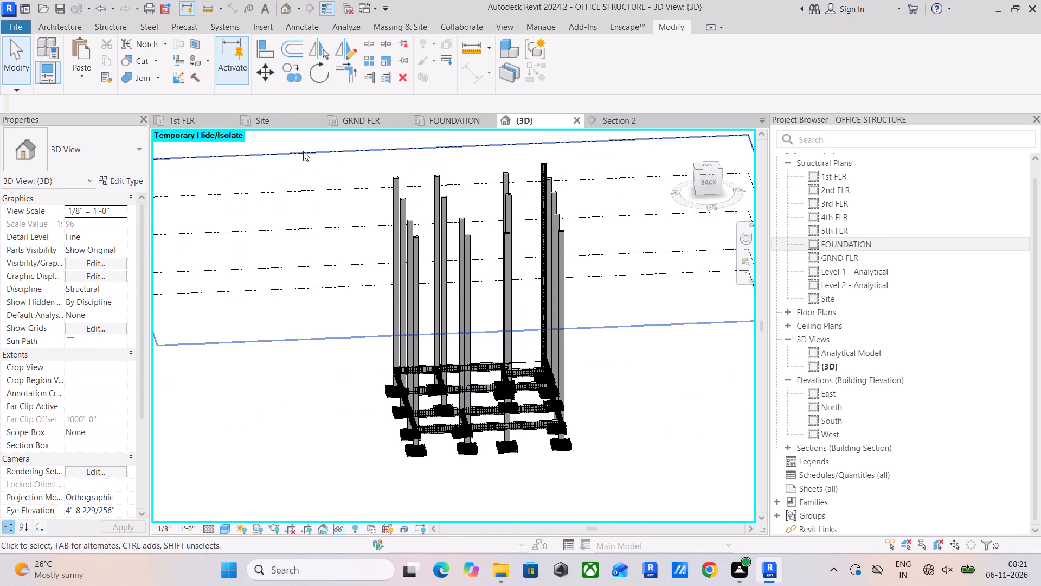
pyautogui.moveTo(313, 165); pyautogui.dragTo(659, 494)
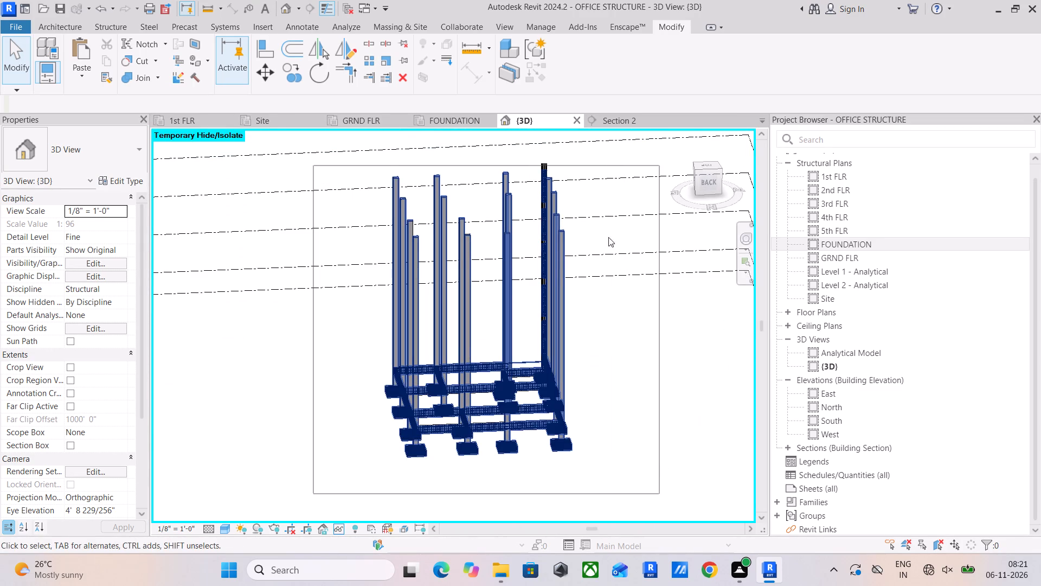
pyautogui.click(587, 53)
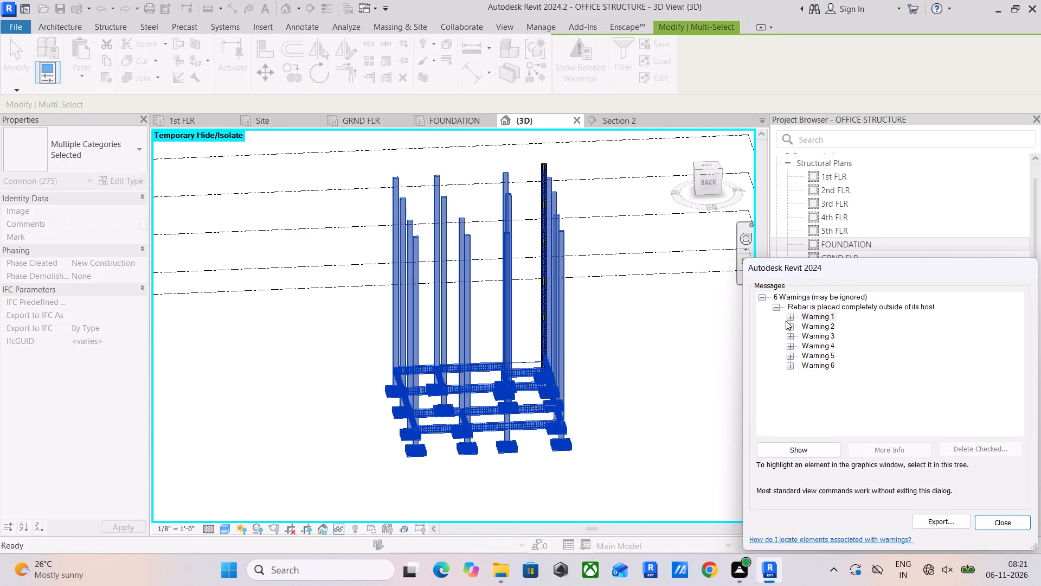
pyautogui.click(789, 315)
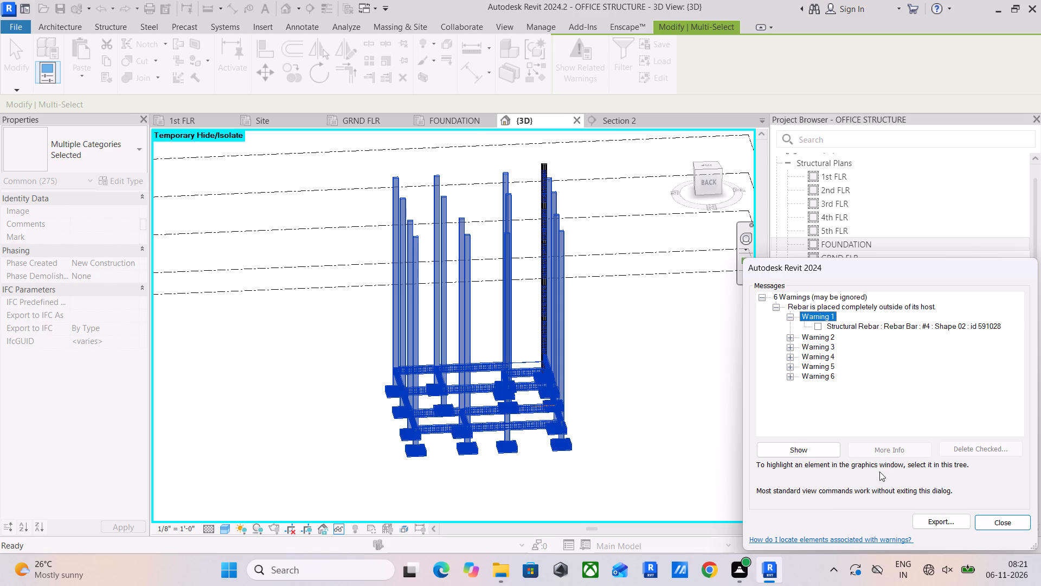
pyautogui.click(820, 446)
# Examine the highlighted #4 Shape 02 rebar along the GRND FLR beam and at its hooked end, and close the warnings.
pyautogui.scroll(5, 550, 415)
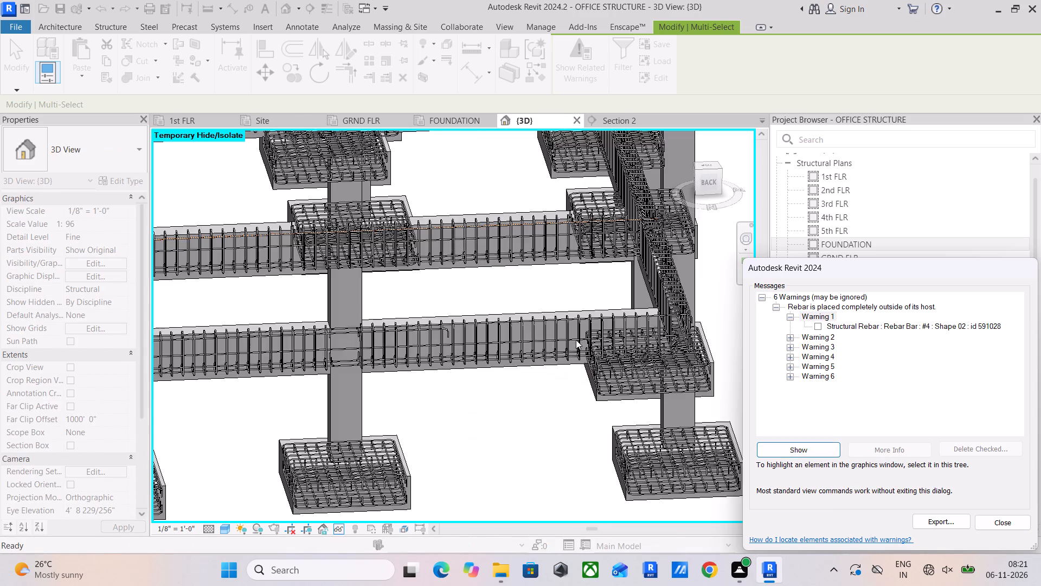
pyautogui.moveTo(571, 351); pyautogui.dragTo(548, 430, button='middle')
pyautogui.scroll(4, 582, 316)
pyautogui.moveTo(602, 309); pyautogui.dragTo(573, 359, button='middle')
pyautogui.moveTo(478, 368); pyautogui.dragTo(572, 363, button='middle')
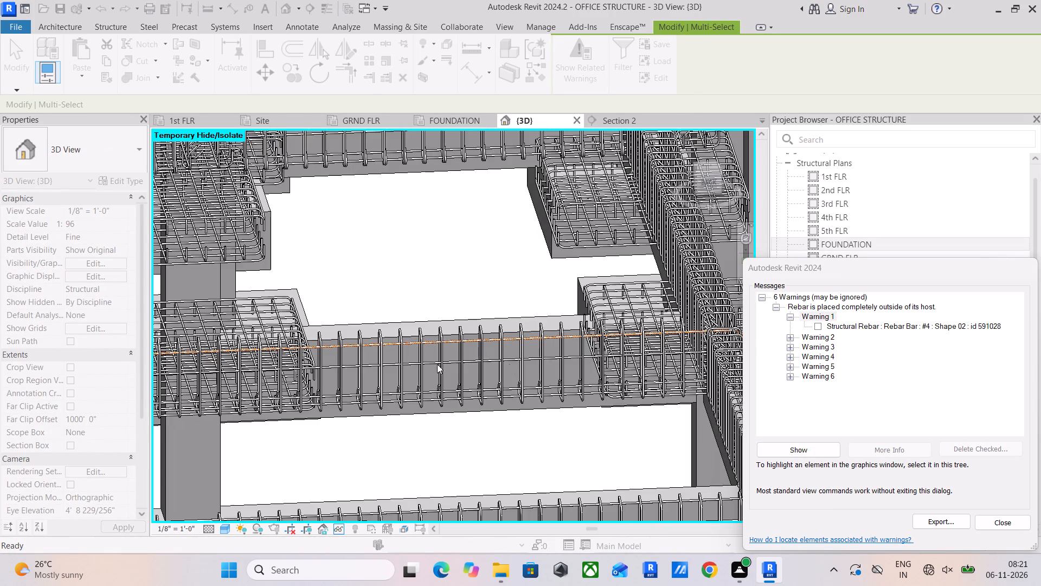
pyautogui.moveTo(336, 361); pyautogui.dragTo(590, 360, button='middle')
pyautogui.scroll(5, 350, 357)
pyautogui.scroll(3, 442, 366)
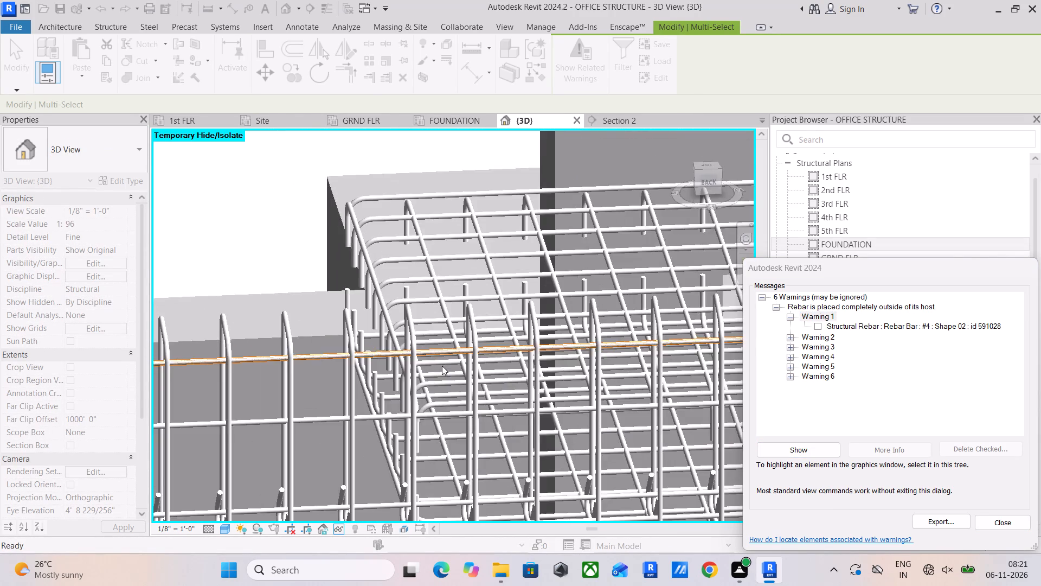
pyautogui.scroll(1, 442, 366)
pyautogui.scroll(-14, 442, 366)
pyautogui.keyDown('shift'); pyautogui.moveTo(394, 367); pyautogui.dragTo(414, 375, button='middle'); pyautogui.keyUp('shift')
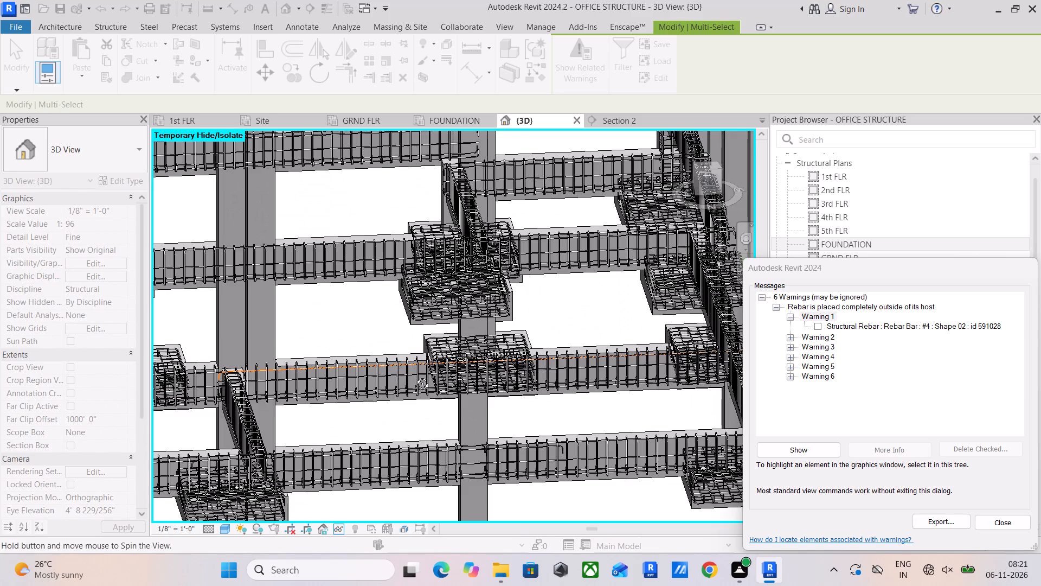
pyautogui.keyDown('shift'); pyautogui.moveTo(414, 375); pyautogui.dragTo(461, 387, button='middle'); pyautogui.keyUp('shift')
pyautogui.scroll(13, 260, 435)
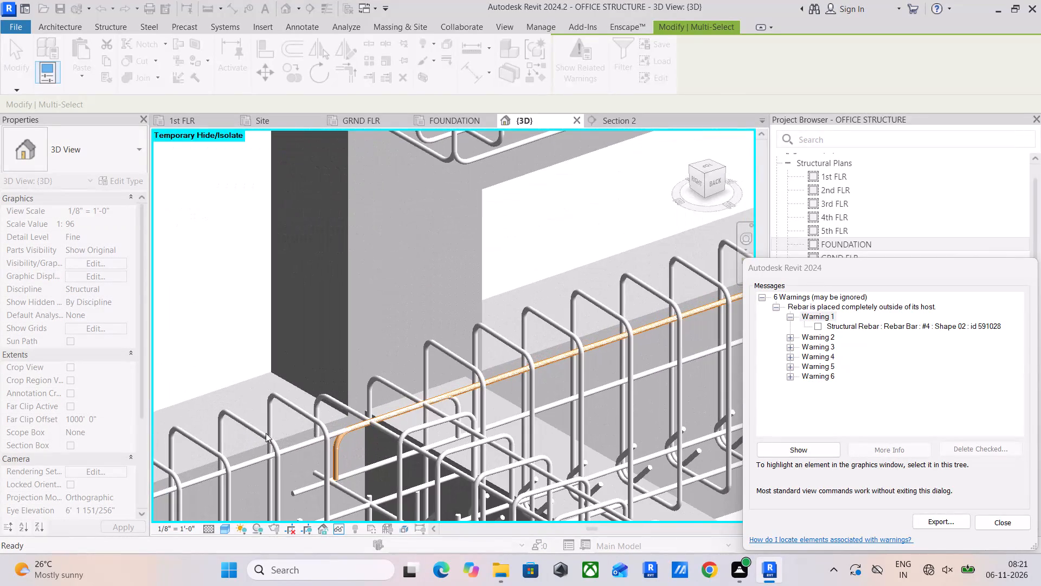
pyautogui.scroll(-6, 332, 446)
pyautogui.keyDown('shift'); pyautogui.moveTo(339, 448); pyautogui.dragTo(391, 484, button='middle'); pyautogui.keyUp('shift')
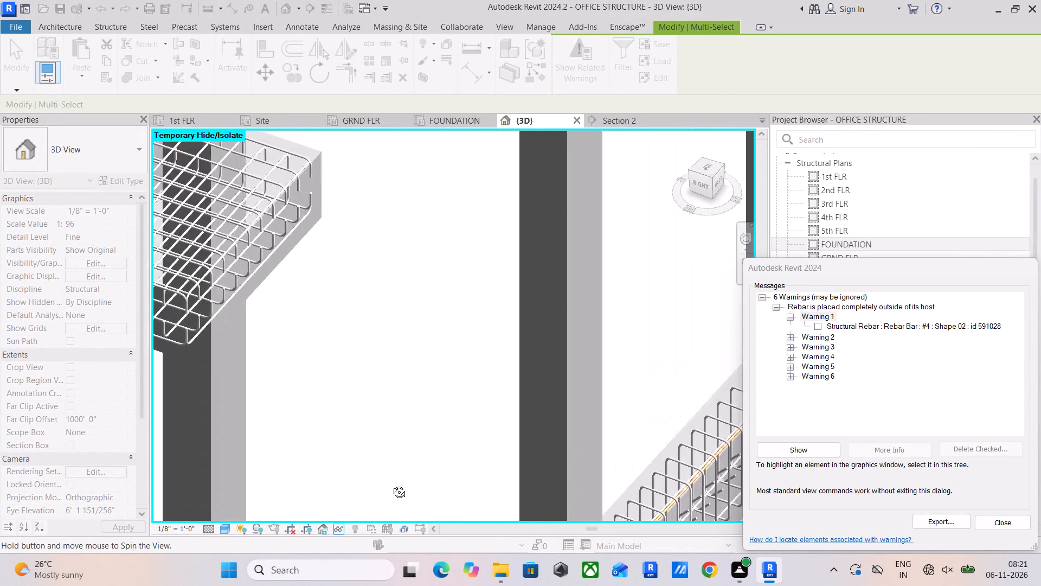
pyautogui.keyDown('shift'); pyautogui.moveTo(391, 484); pyautogui.dragTo(392, 484, button='middle'); pyautogui.keyUp('shift')
pyautogui.moveTo(413, 485); pyautogui.dragTo(491, 444, button='middle')
pyautogui.scroll(-3, 501, 450)
pyautogui.moveTo(526, 455); pyautogui.dragTo(471, 410, button='middle')
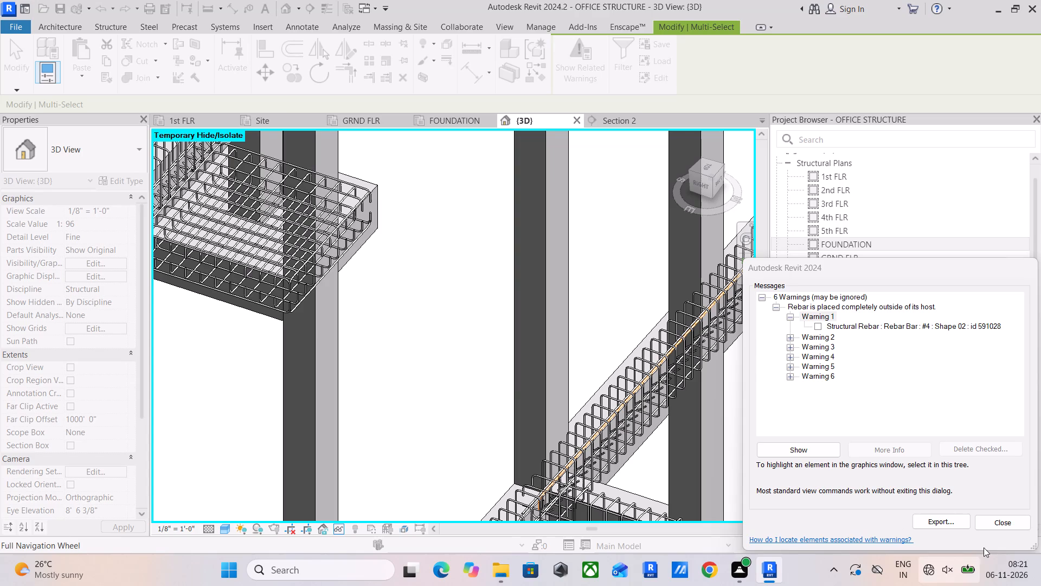
pyautogui.click(991, 524)
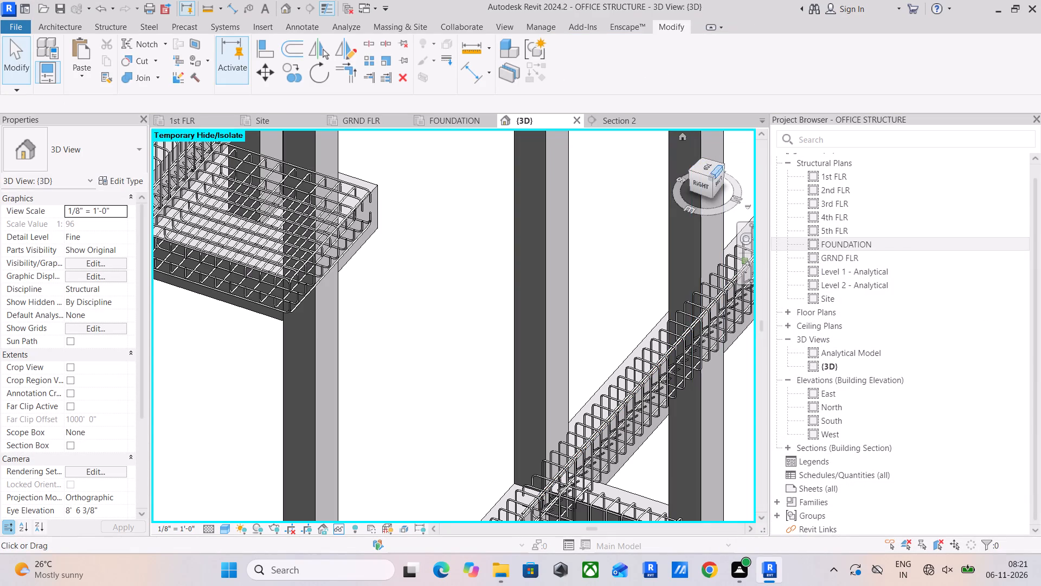
# Select the whole isolated structure with its reinforcement from the top view and show its related warnings.
pyautogui.click(706, 168)
pyautogui.scroll(6, 452, 329)
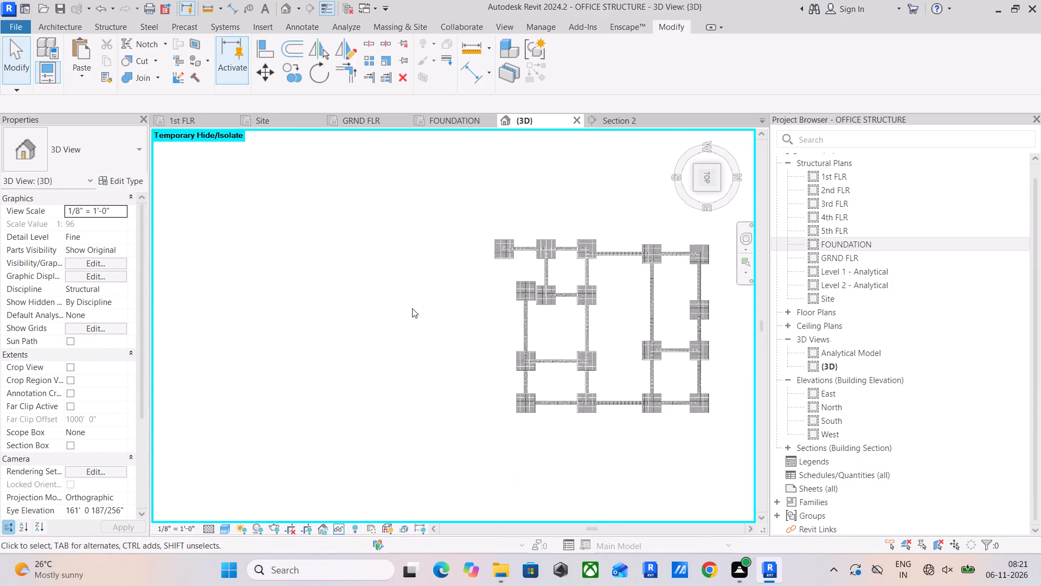
pyautogui.scroll(5, 692, 262)
pyautogui.scroll(6, 606, 328)
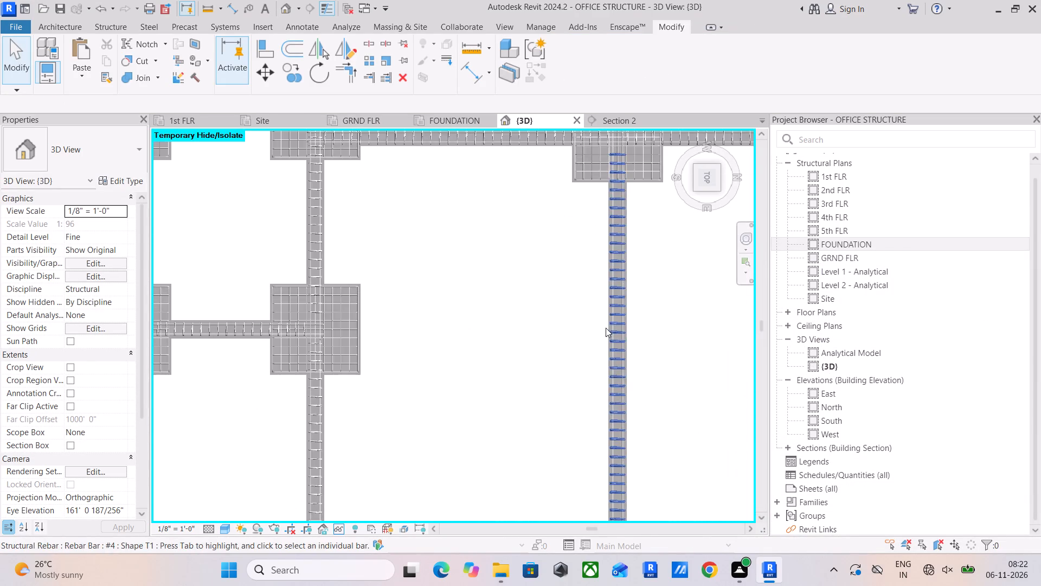
pyautogui.moveTo(663, 361); pyautogui.dragTo(616, 390, button='middle')
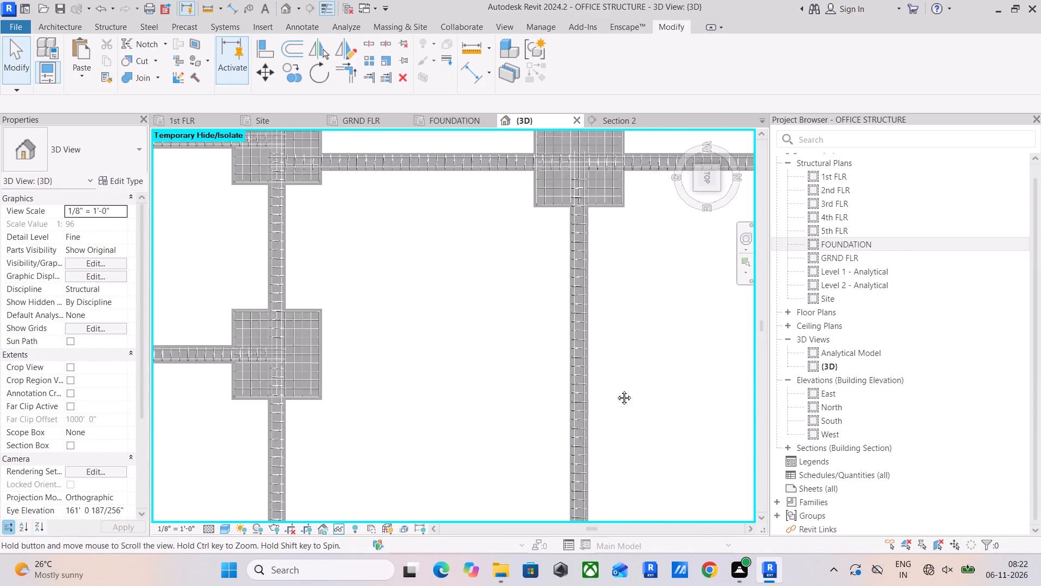
pyautogui.moveTo(616, 390); pyautogui.dragTo(604, 390, button='middle')
pyautogui.scroll(6, 566, 347)
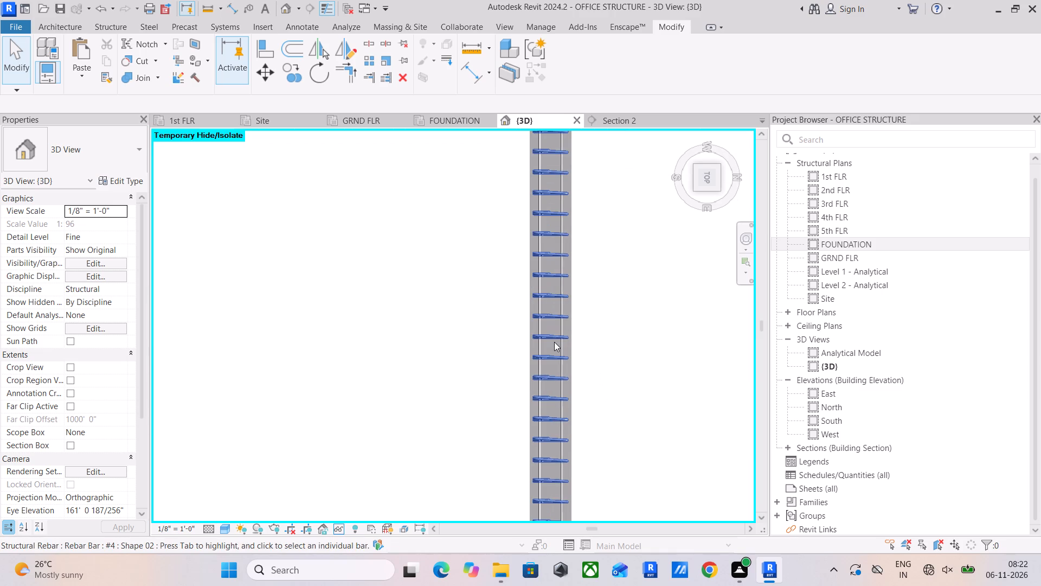
pyautogui.scroll(-11, 554, 342)
pyautogui.scroll(-5, 503, 252)
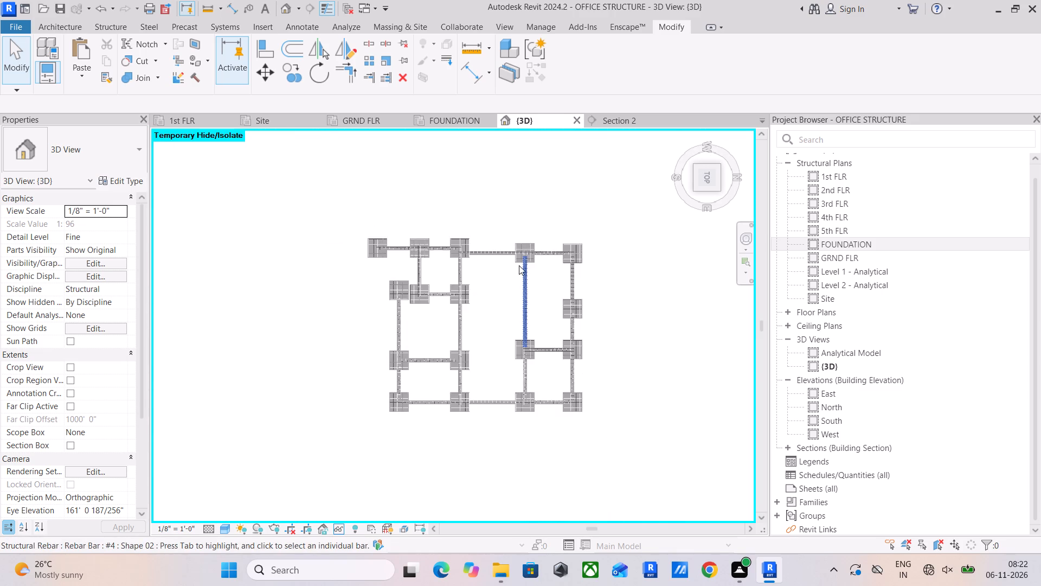
pyautogui.scroll(-2, 519, 265)
pyautogui.moveTo(331, 195); pyautogui.dragTo(676, 489)
pyautogui.click(583, 55)
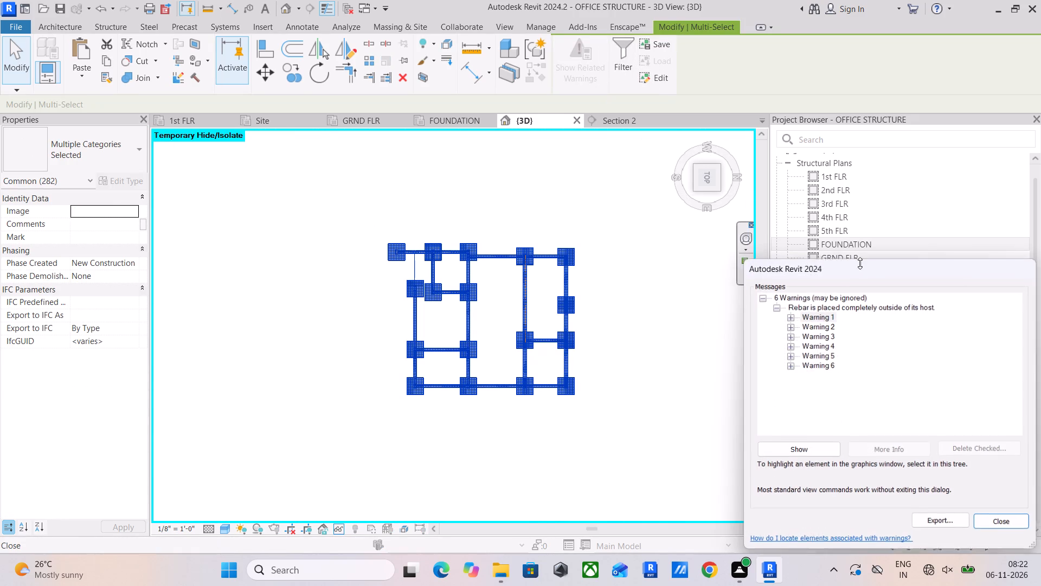
# Mark the #4 Shape 02 rebar of Warning 1, examine its place in the beam, and close the warnings.
pyautogui.click(790, 316)
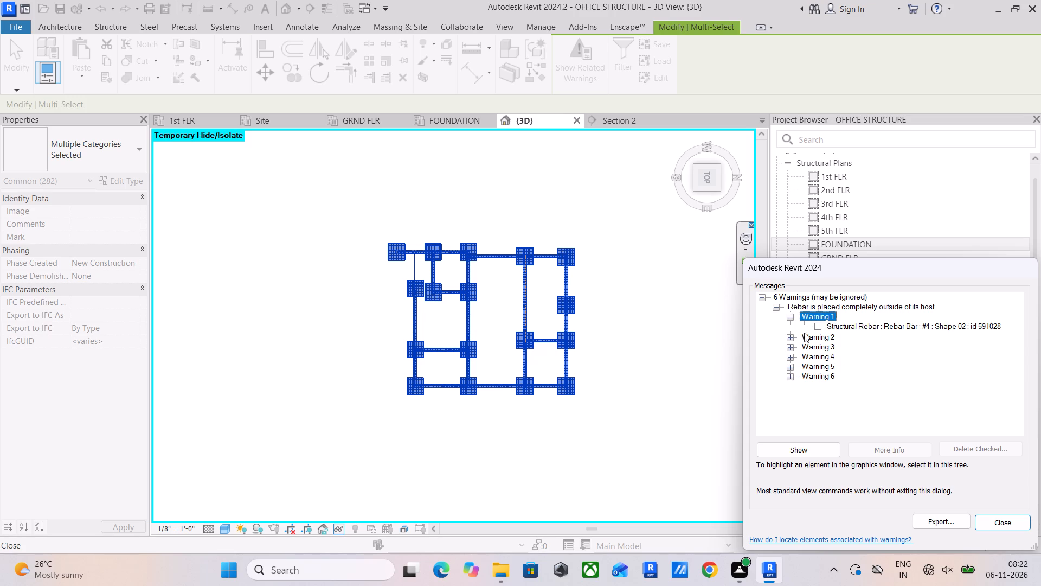
pyautogui.click(818, 326)
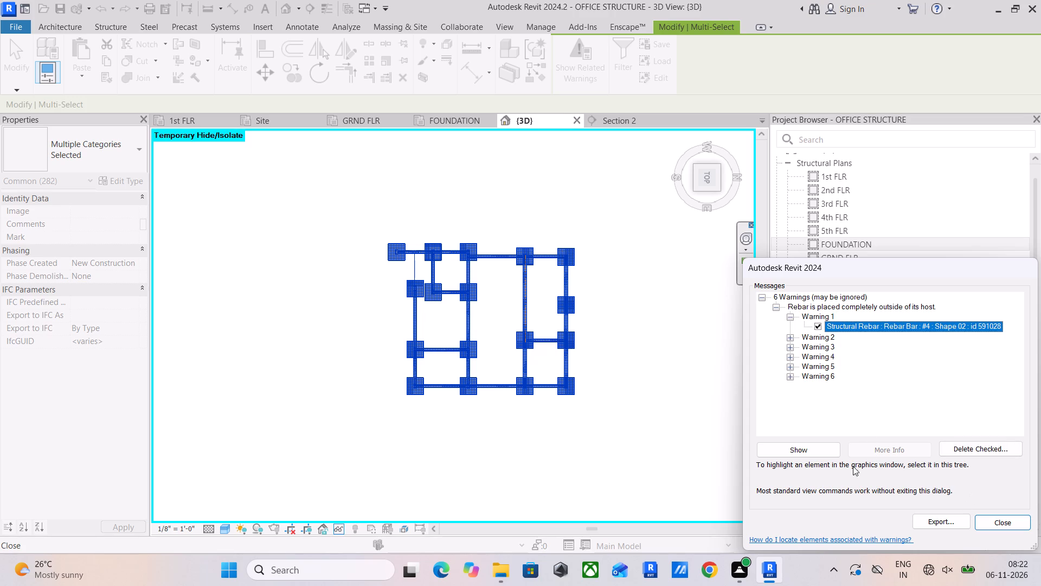
pyautogui.scroll(5, 563, 289)
pyautogui.scroll(5, 467, 241)
pyautogui.scroll(10, 538, 275)
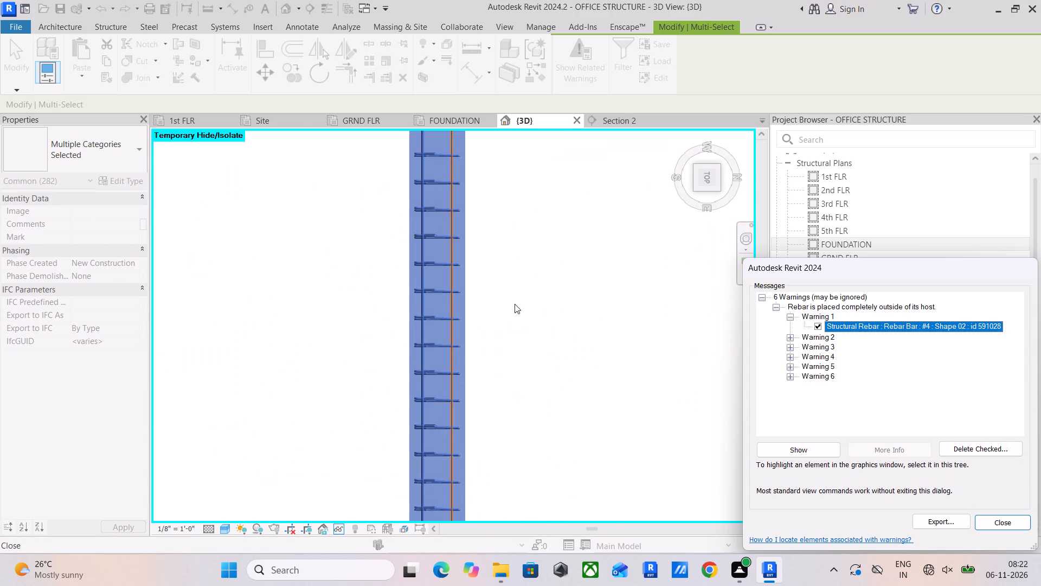
pyautogui.scroll(4, 460, 292)
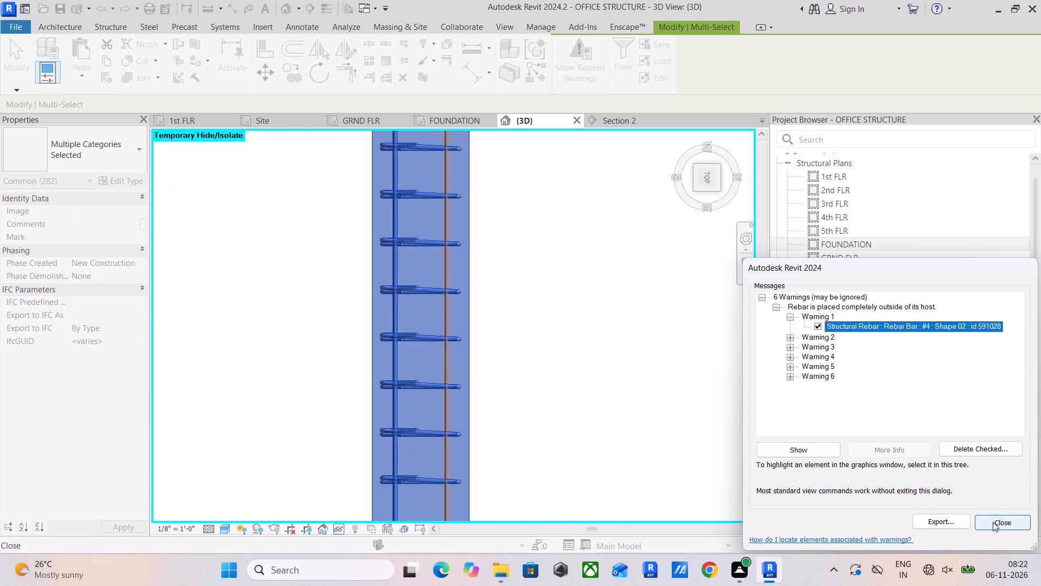
pyautogui.click(993, 522)
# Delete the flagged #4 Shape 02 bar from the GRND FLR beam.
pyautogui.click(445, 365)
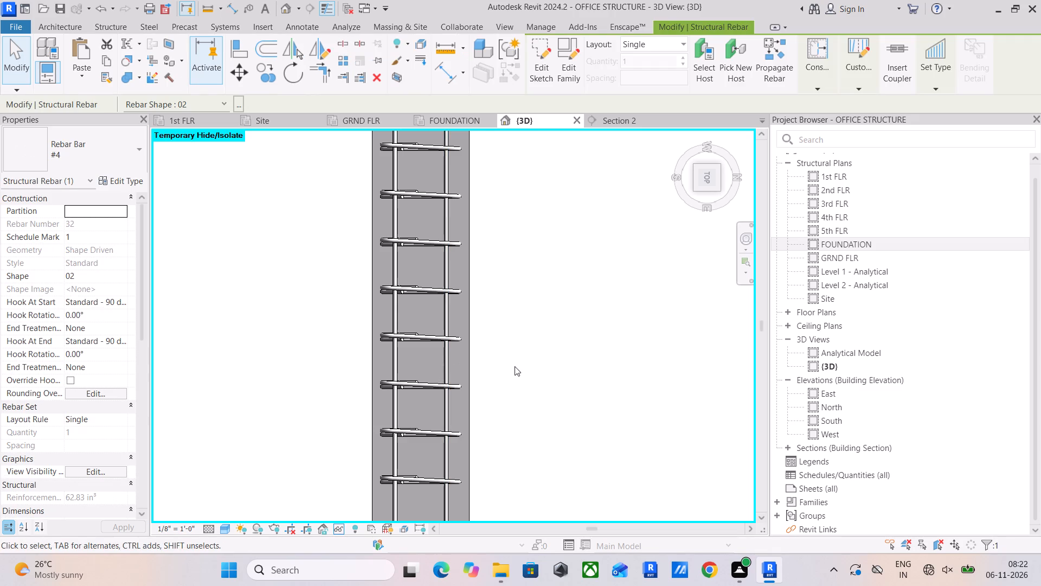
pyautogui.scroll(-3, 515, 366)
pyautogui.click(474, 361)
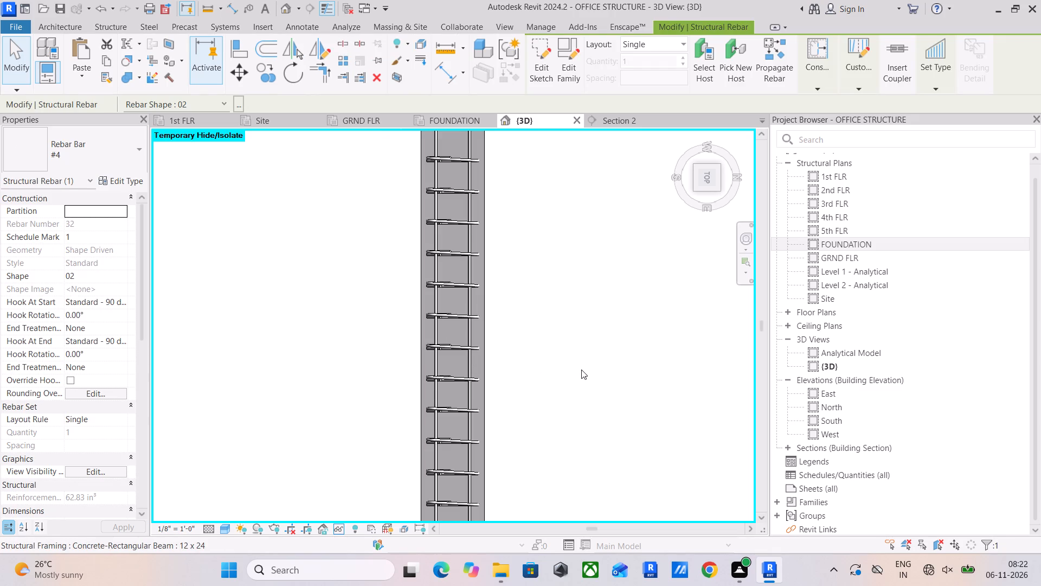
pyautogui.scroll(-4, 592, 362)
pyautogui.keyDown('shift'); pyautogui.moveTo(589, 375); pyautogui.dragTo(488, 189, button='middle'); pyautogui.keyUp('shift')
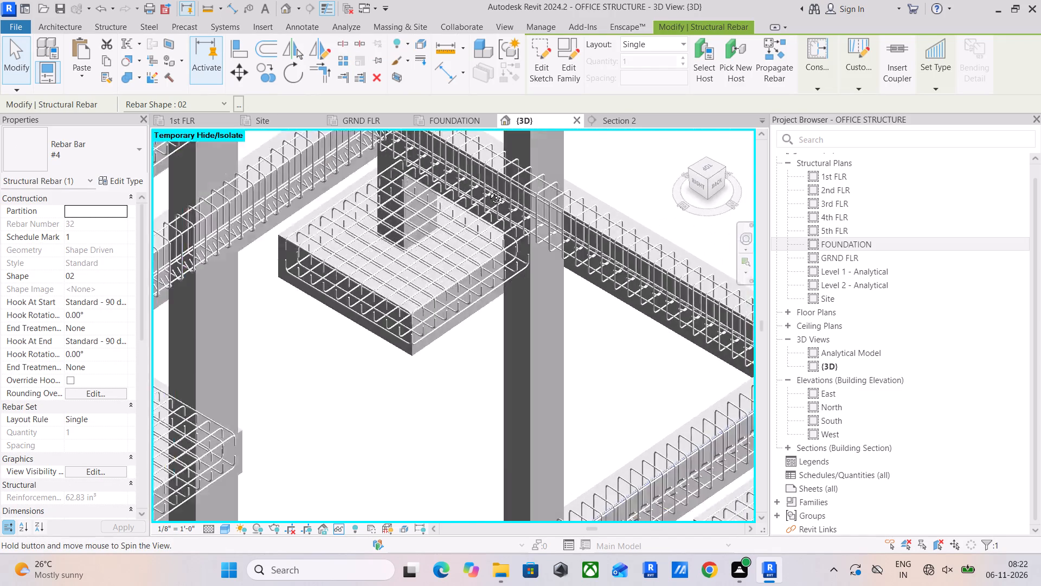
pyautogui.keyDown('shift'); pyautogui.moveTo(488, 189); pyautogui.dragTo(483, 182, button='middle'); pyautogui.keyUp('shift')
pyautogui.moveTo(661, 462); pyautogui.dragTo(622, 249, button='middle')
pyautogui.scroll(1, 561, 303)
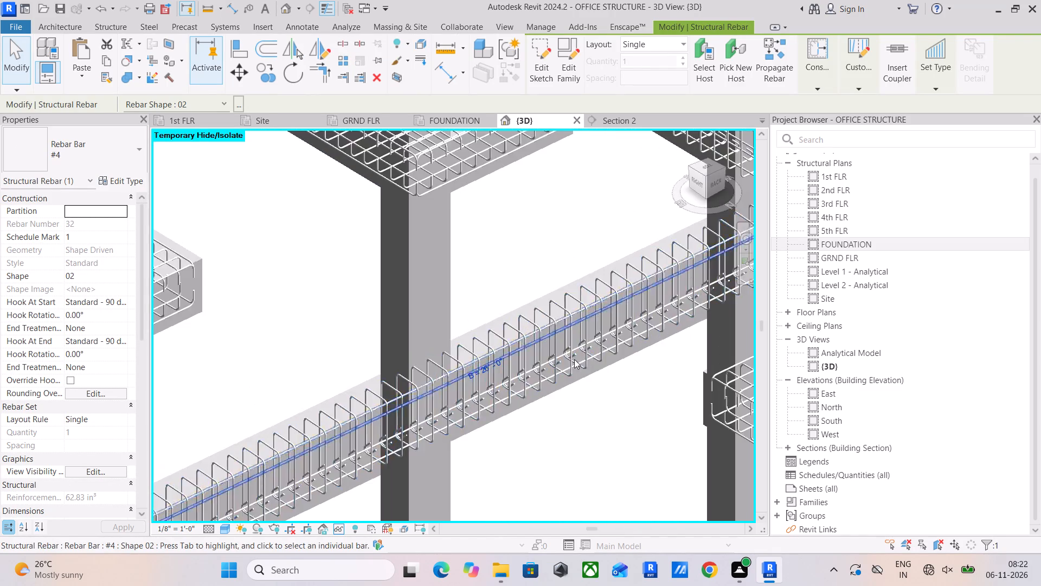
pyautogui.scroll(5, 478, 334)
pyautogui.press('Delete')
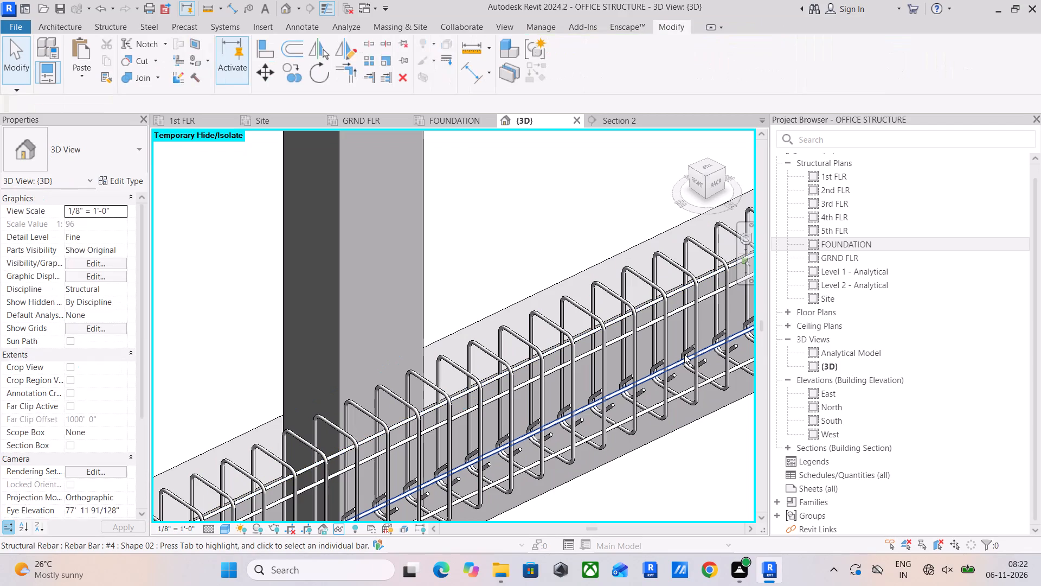
# Select the beam's remaining #4 longitudinal bars one at a time and examine their position inside the stirrups.
pyautogui.click(526, 434)
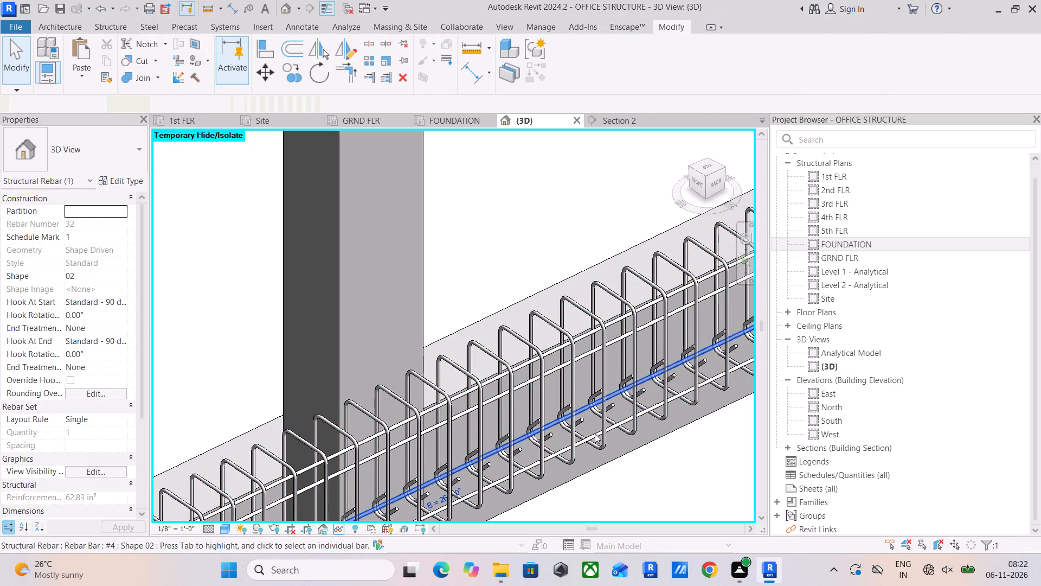
pyautogui.click(524, 468)
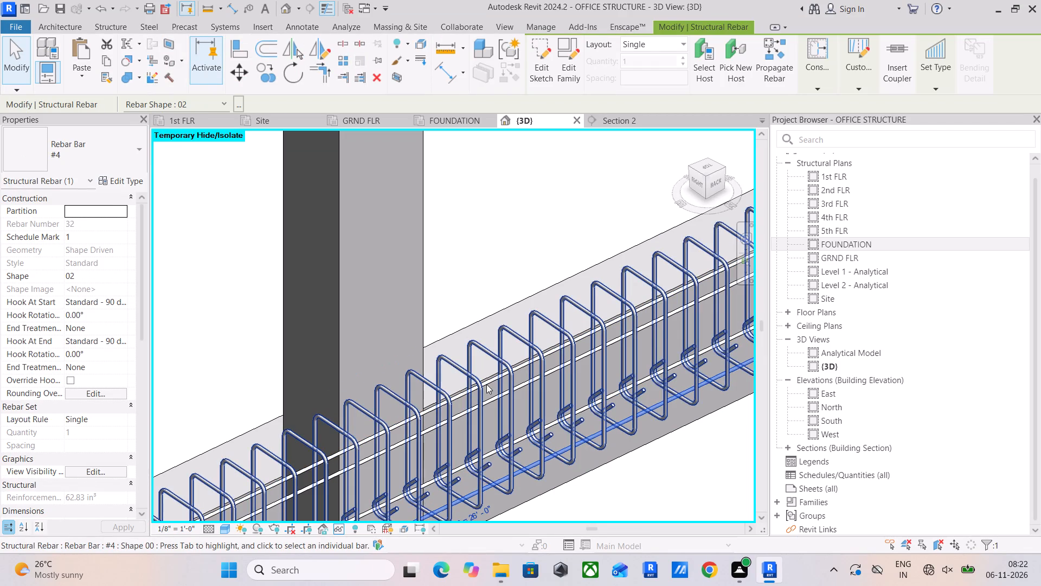
pyautogui.click(486, 380)
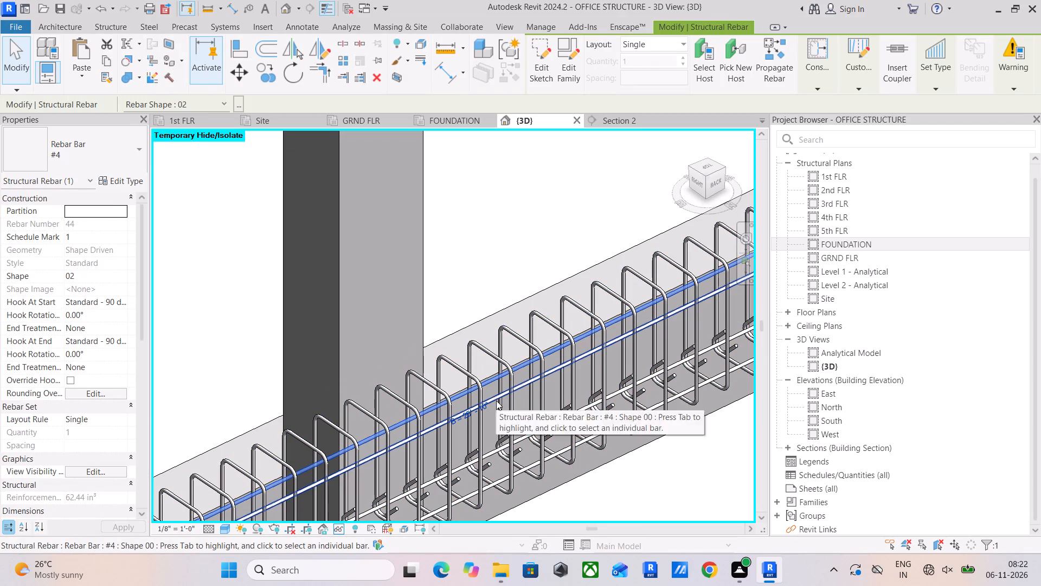
pyautogui.keyDown('shift'); pyautogui.moveTo(584, 469); pyautogui.dragTo(679, 473, button='middle'); pyautogui.keyUp('shift')
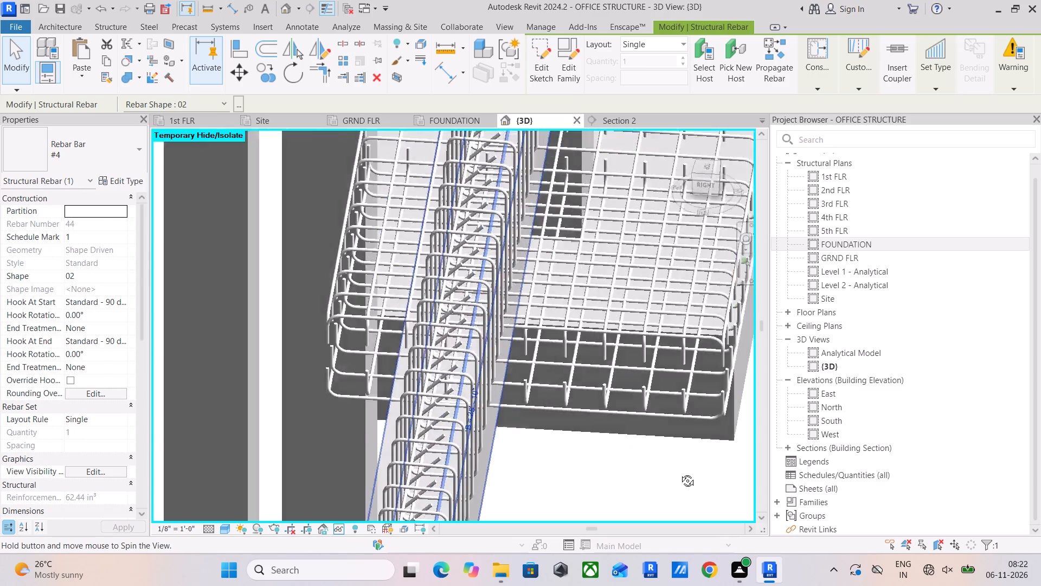
pyautogui.keyDown('shift'); pyautogui.moveTo(679, 473); pyautogui.dragTo(597, 447, button='middle'); pyautogui.keyUp('shift')
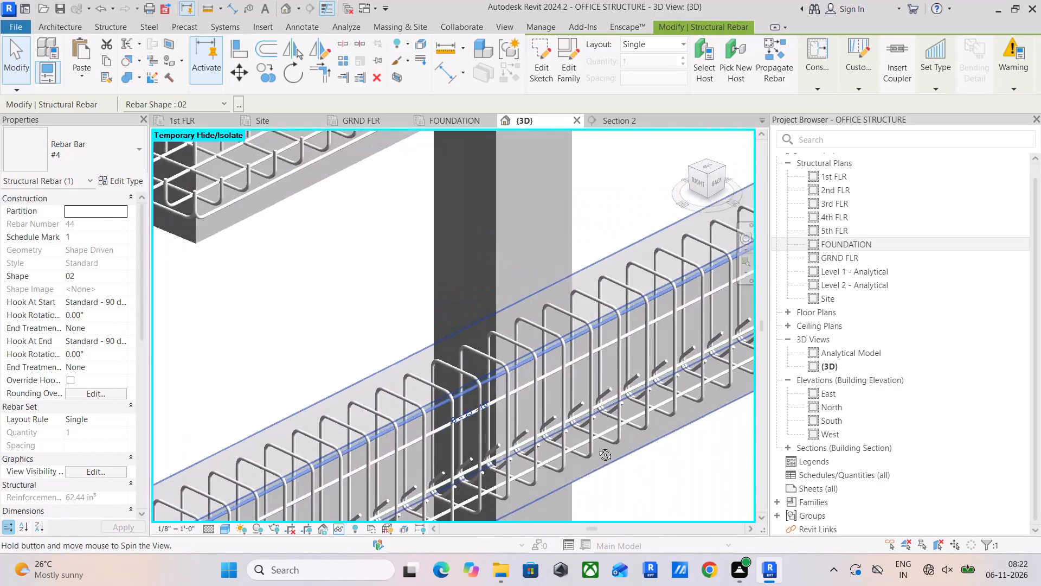
pyautogui.keyDown('shift'); pyautogui.moveTo(597, 447); pyautogui.dragTo(647, 389, button='middle'); pyautogui.keyUp('shift')
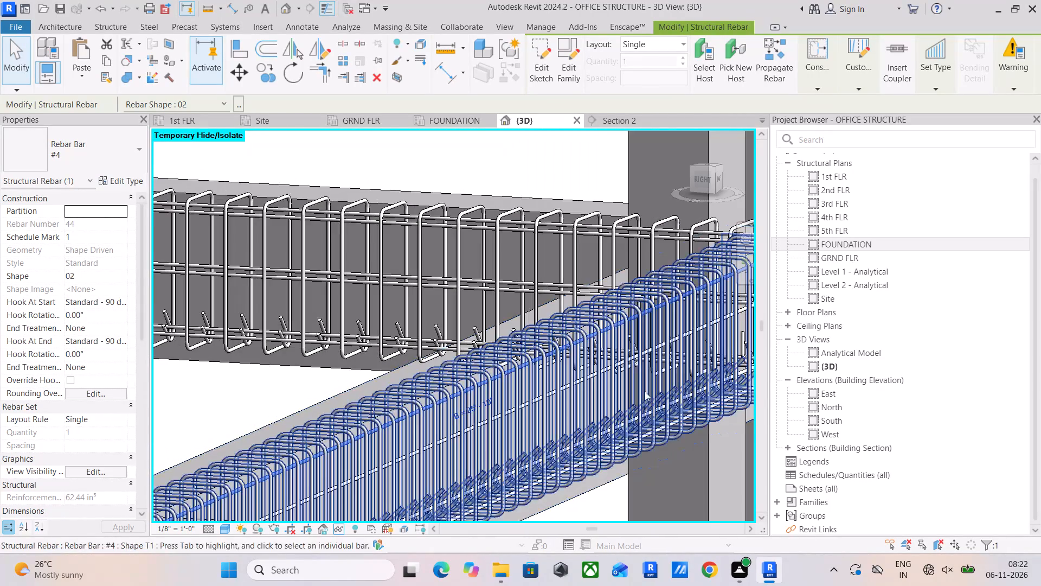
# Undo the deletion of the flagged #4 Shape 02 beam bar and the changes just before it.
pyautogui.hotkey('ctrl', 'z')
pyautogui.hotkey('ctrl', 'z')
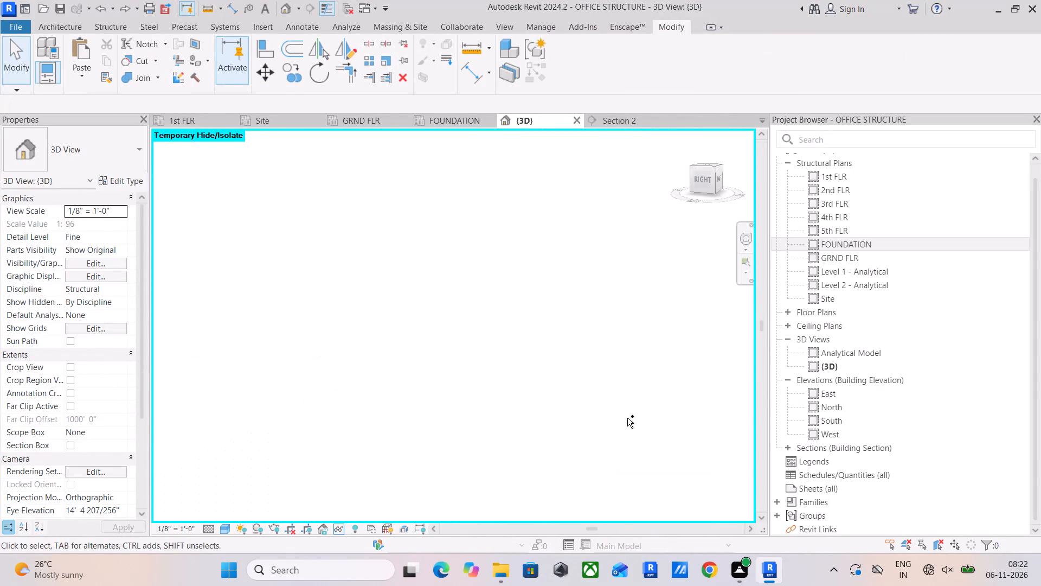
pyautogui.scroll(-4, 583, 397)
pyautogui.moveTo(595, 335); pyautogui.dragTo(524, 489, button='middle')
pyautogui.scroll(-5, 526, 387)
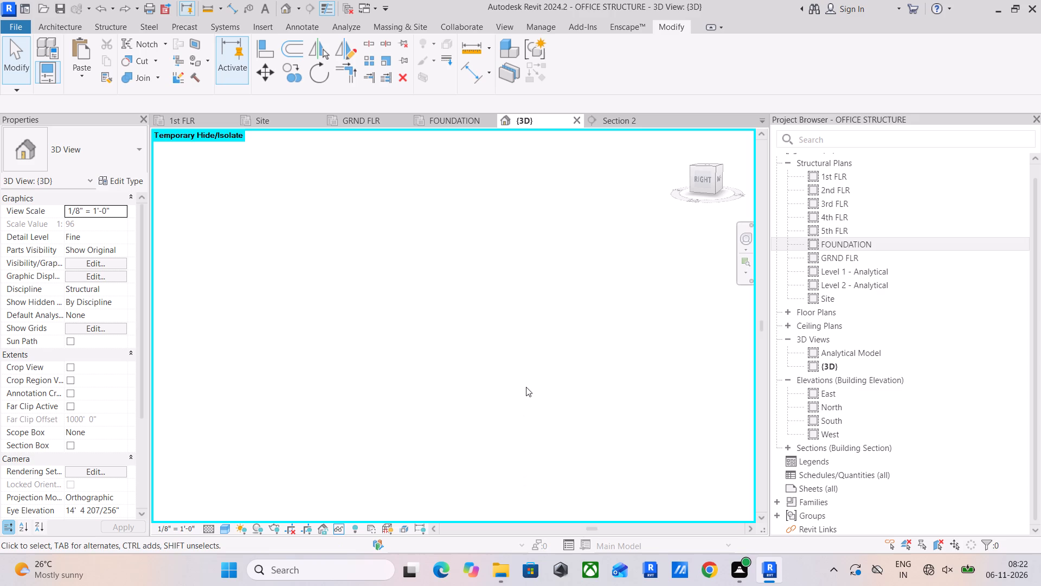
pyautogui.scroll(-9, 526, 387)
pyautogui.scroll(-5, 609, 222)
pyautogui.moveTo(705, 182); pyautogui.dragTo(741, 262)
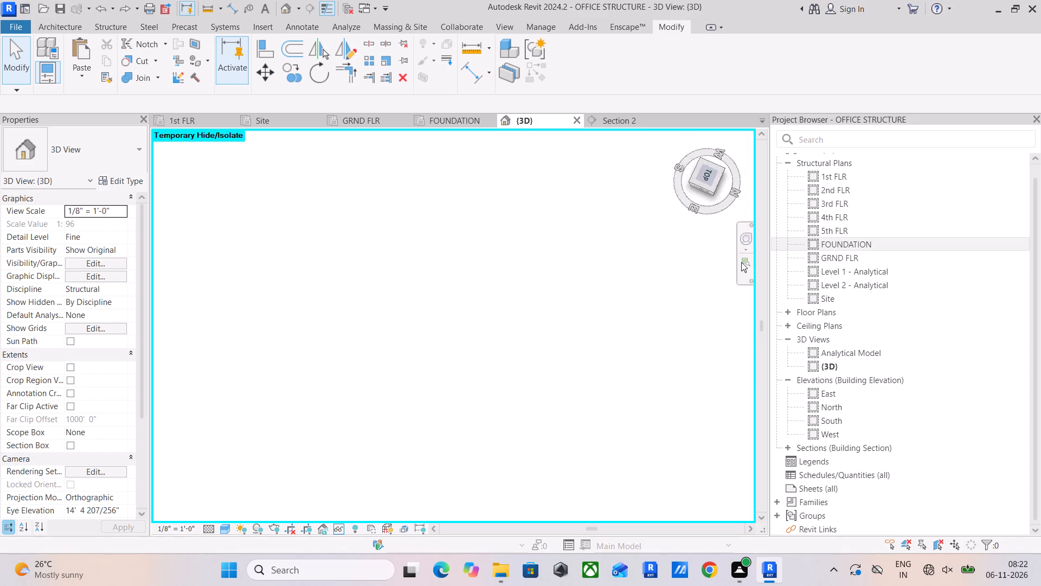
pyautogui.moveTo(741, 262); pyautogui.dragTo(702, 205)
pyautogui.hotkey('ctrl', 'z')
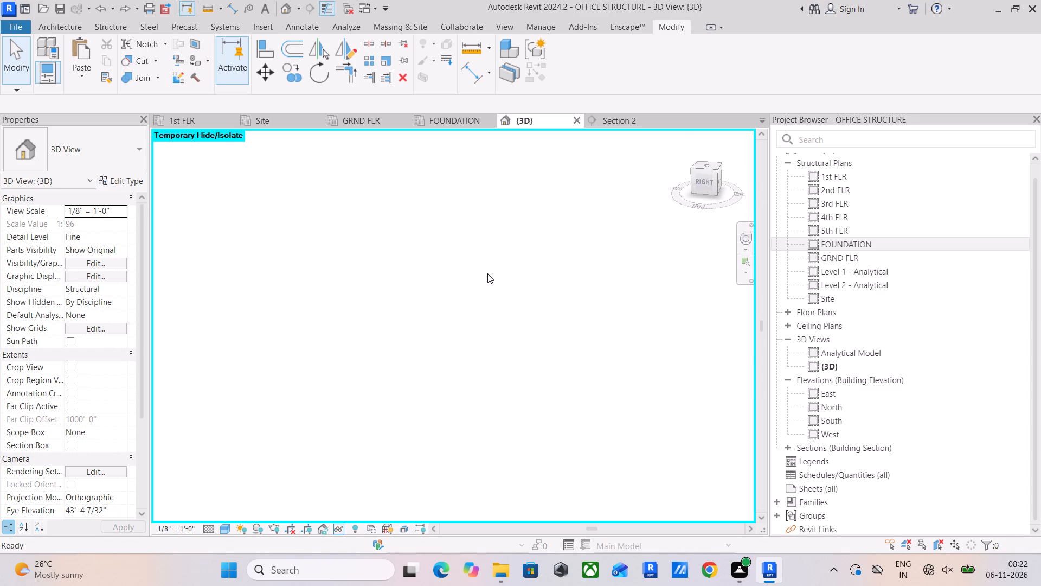
# Locate the GRND FLR beam with the restored reinforcement and select its #4 Shape 00 bar.
pyautogui.scroll(-12, 367, 296)
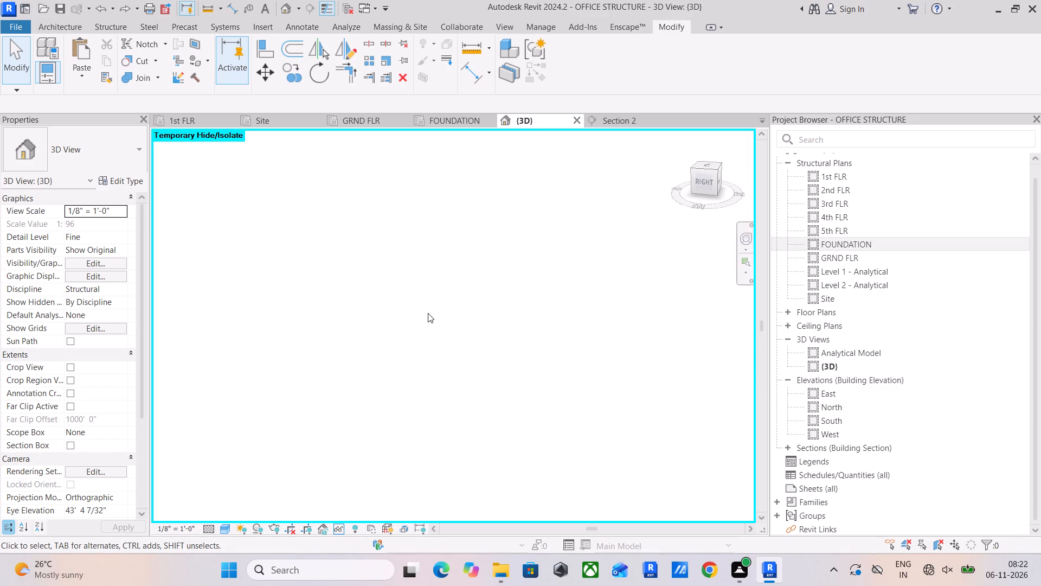
pyautogui.scroll(-20, 428, 313)
pyautogui.scroll(-3, 428, 313)
pyautogui.moveTo(605, 327); pyautogui.dragTo(356, 375, button='middle')
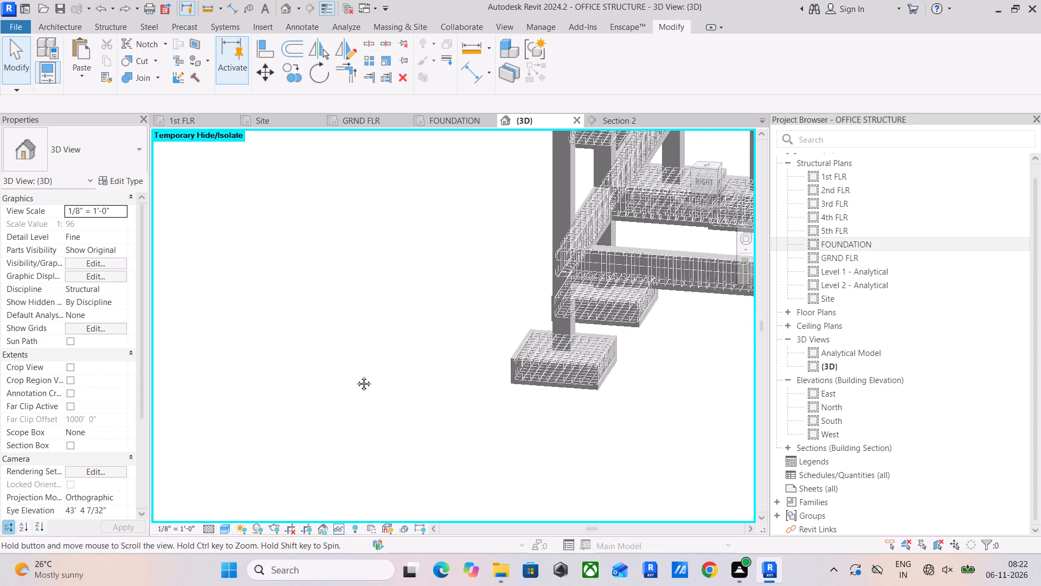
pyautogui.moveTo(356, 375); pyautogui.dragTo(353, 380, button='middle')
pyautogui.scroll(-4, 569, 342)
pyautogui.moveTo(579, 370); pyautogui.dragTo(340, 479, button='middle')
pyautogui.moveTo(553, 370); pyautogui.dragTo(516, 411, button='middle')
pyautogui.scroll(-4, 602, 344)
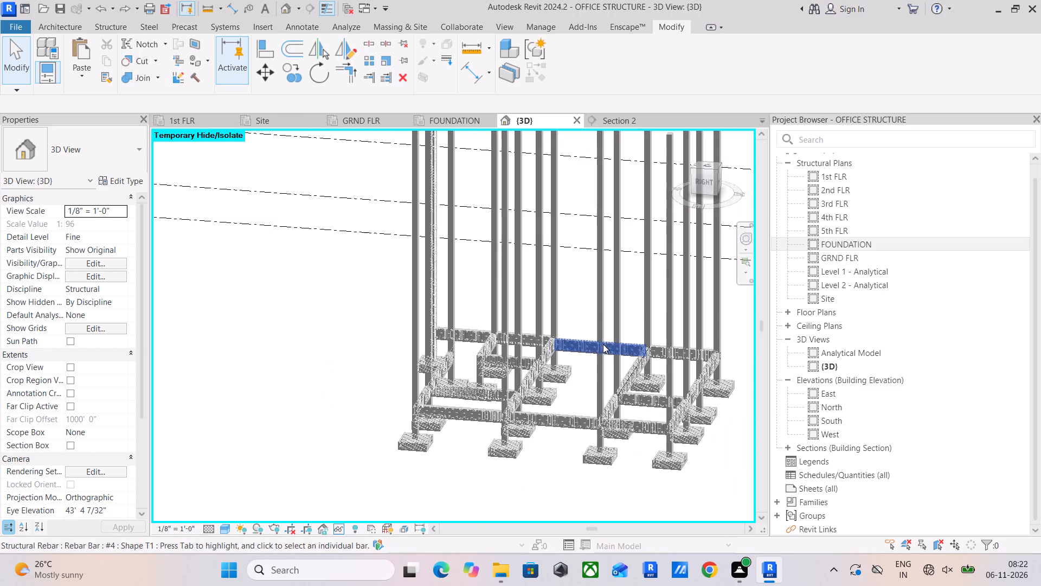
pyautogui.moveTo(603, 344); pyautogui.dragTo(529, 370, button='middle')
pyautogui.scroll(11, 569, 375)
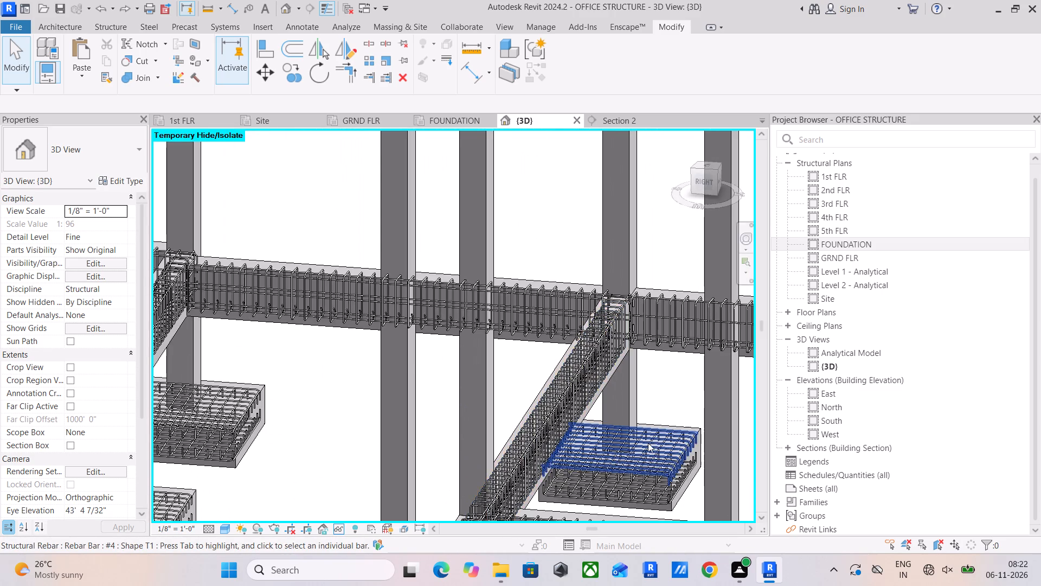
pyautogui.scroll(12, 544, 426)
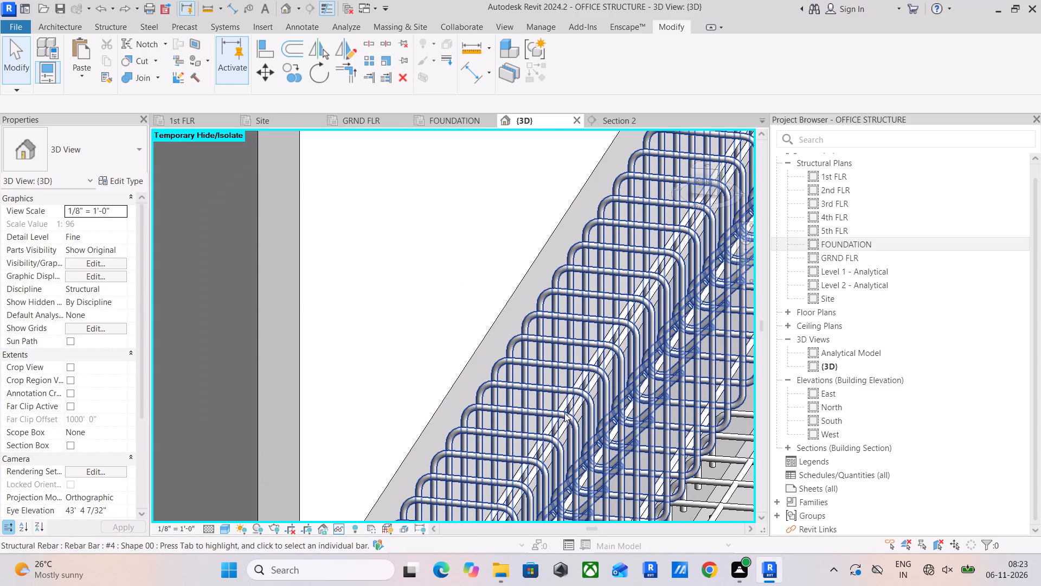
pyautogui.click(548, 422)
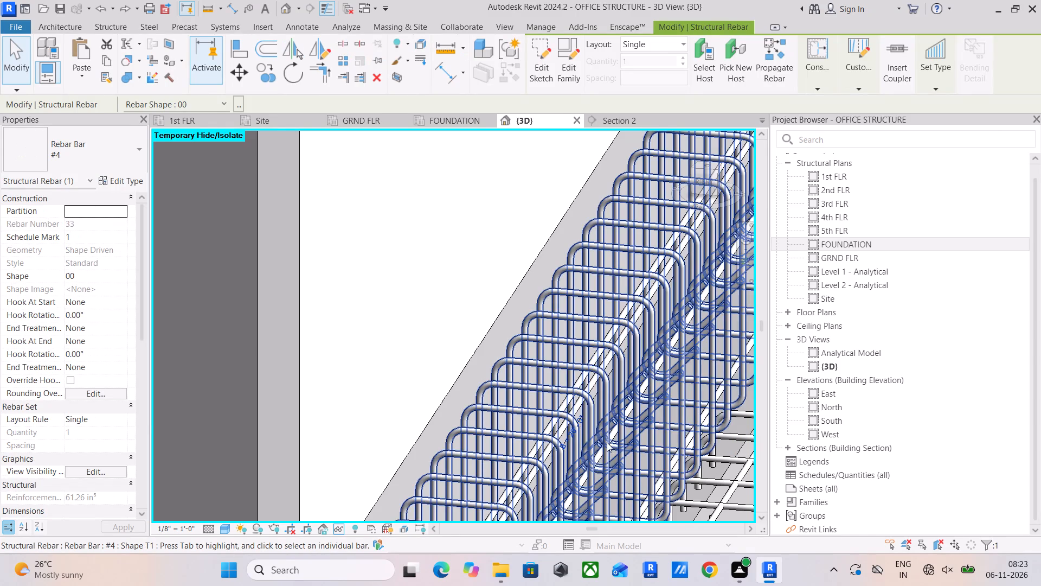
# Select the GRND FLR beam's bottom #4 Shape 02 bar and isolate it in a section box, viewed from the front.
pyautogui.scroll(-4, 610, 444)
pyautogui.keyDown('shift'); pyautogui.moveTo(611, 445); pyautogui.dragTo(629, 461, button='middle'); pyautogui.keyUp('shift')
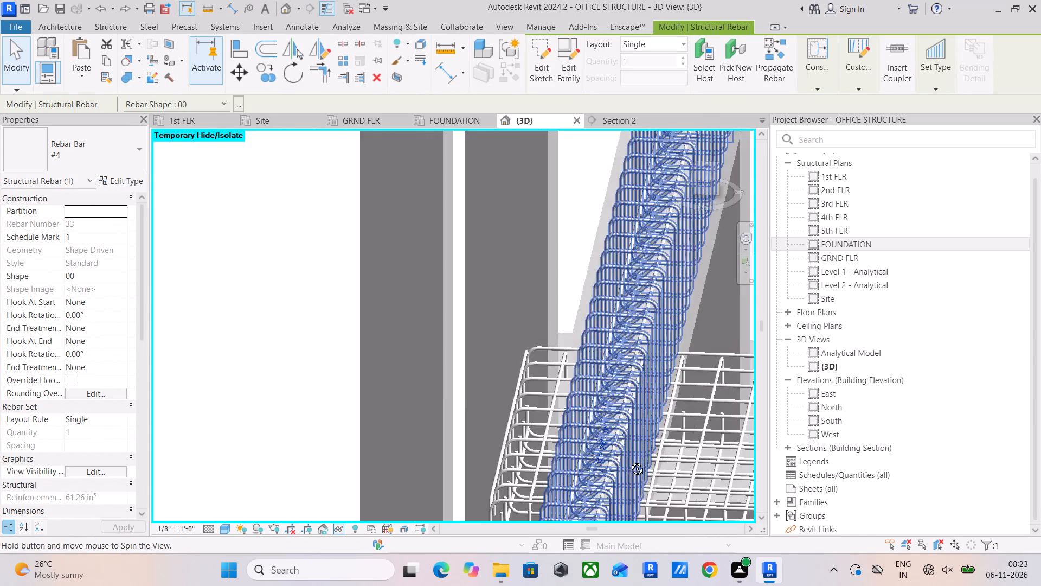
pyautogui.keyDown('shift'); pyautogui.moveTo(629, 461); pyautogui.dragTo(680, 409, button='middle'); pyautogui.keyUp('shift')
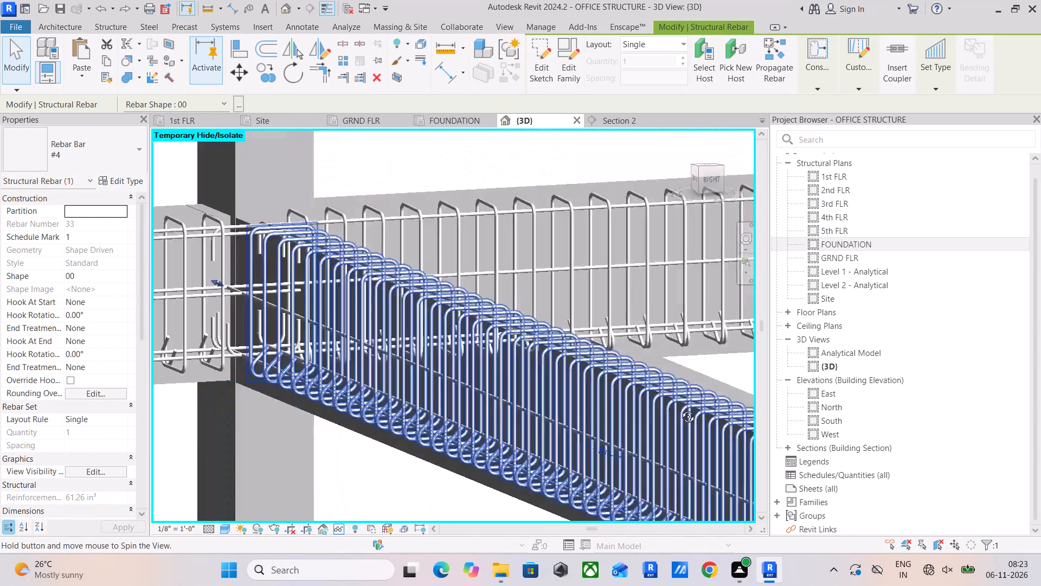
pyautogui.keyDown('shift'); pyautogui.moveTo(680, 409); pyautogui.dragTo(787, 400, button='middle'); pyautogui.keyUp('shift')
pyautogui.scroll(5, 603, 491)
pyautogui.click(587, 502)
pyautogui.scroll(-4, 629, 398)
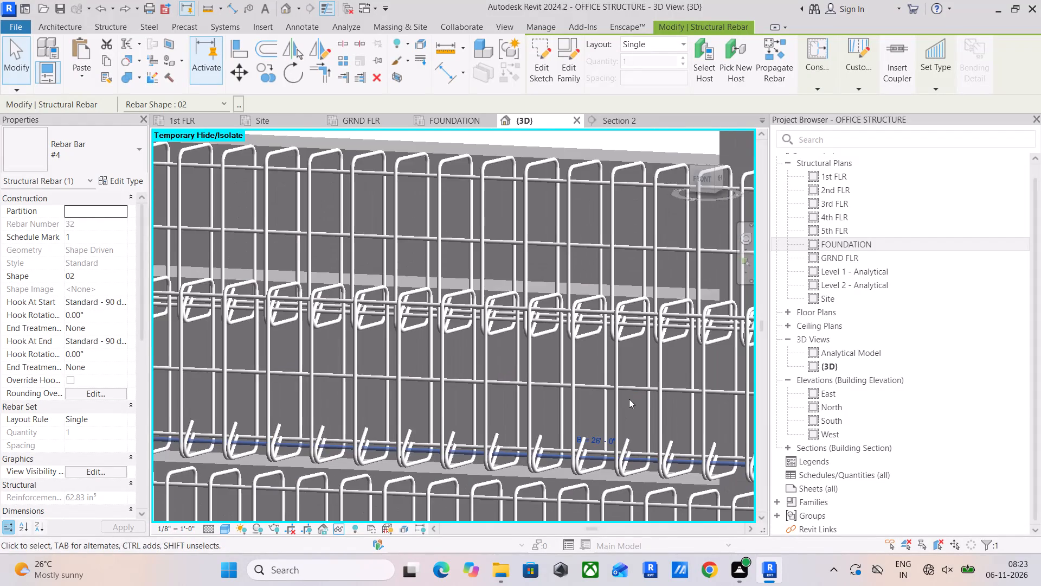
pyautogui.moveTo(629, 399); pyautogui.dragTo(546, 397, button='middle')
pyautogui.click(702, 178)
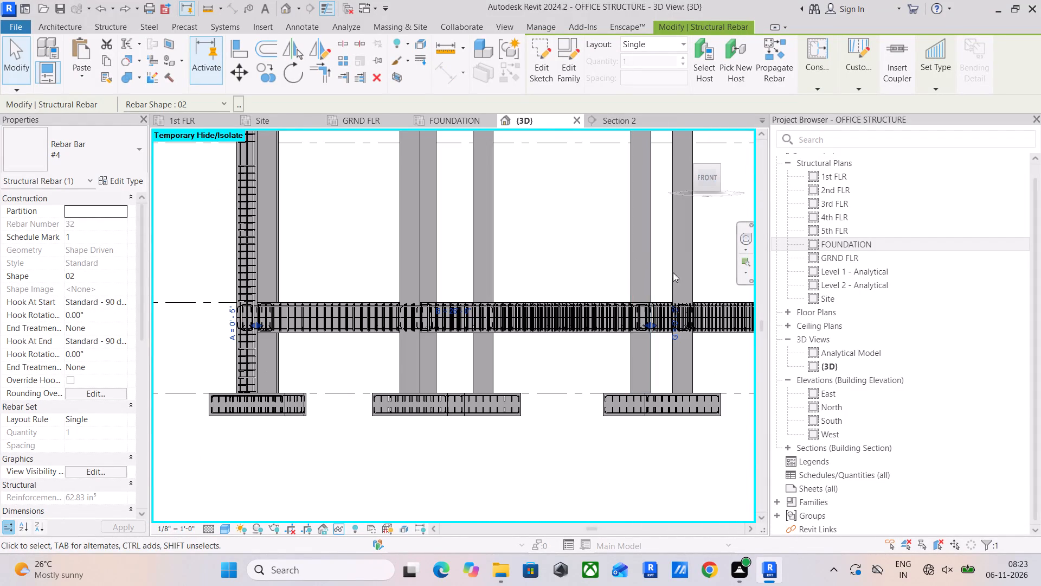
pyautogui.click(395, 80)
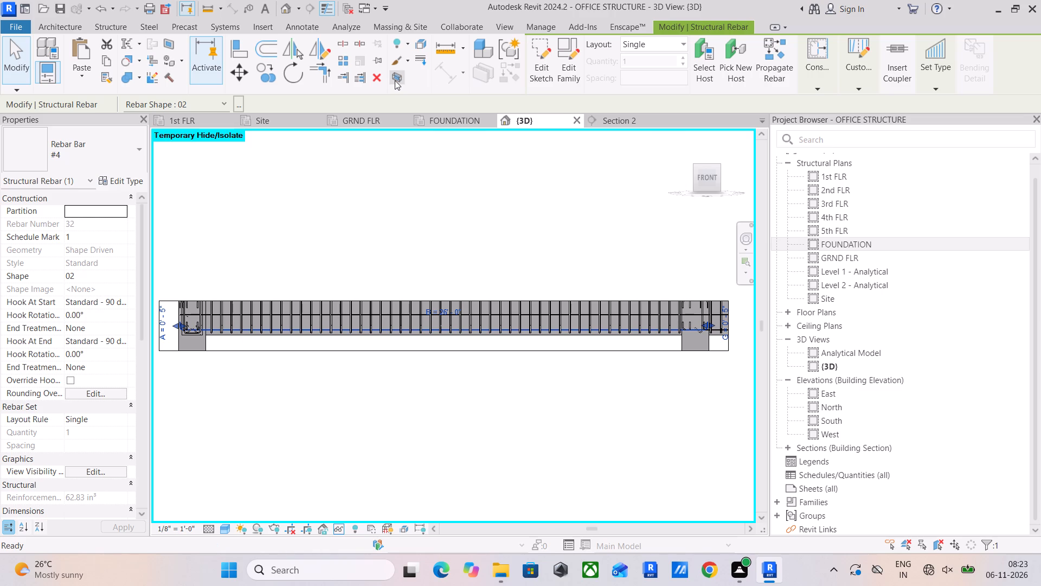
# Raise the top face of the section box above the beam to include the full stirrups and the column above.
pyautogui.moveTo(598, 322); pyautogui.dragTo(574, 334, button='middle')
pyautogui.scroll(7, 696, 350)
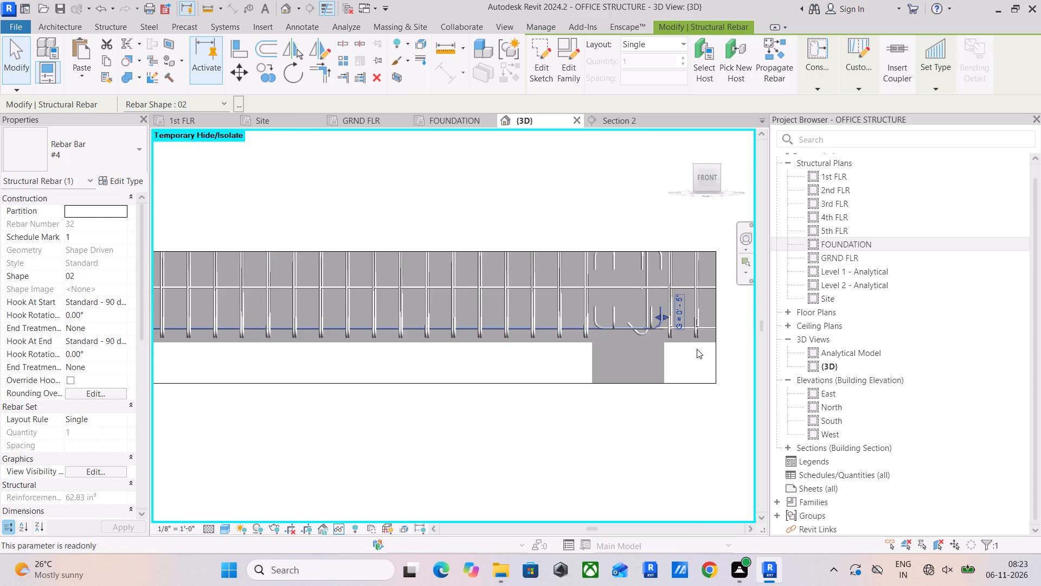
pyautogui.scroll(6, 655, 319)
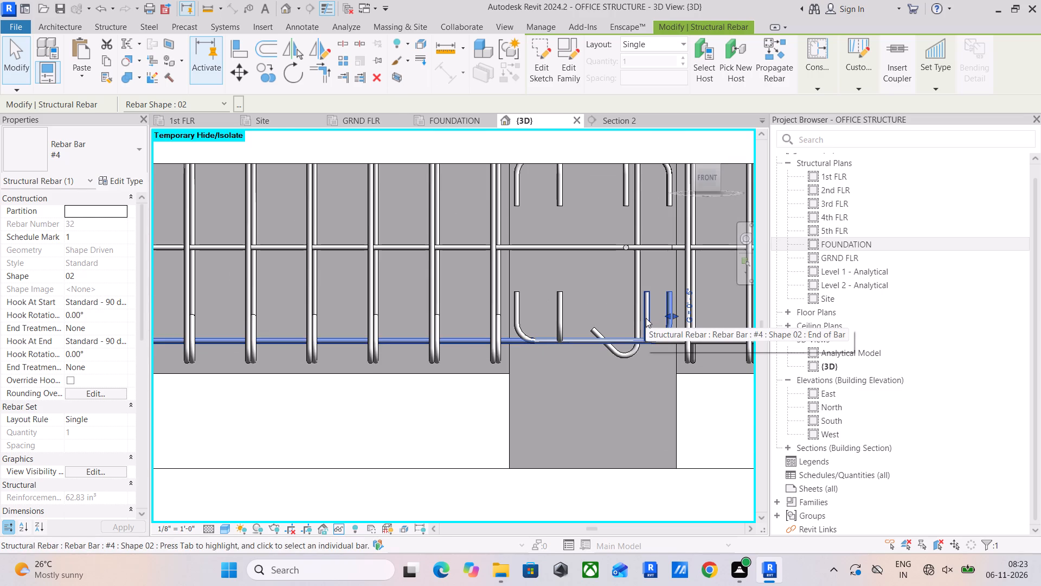
pyautogui.scroll(-1, 669, 284)
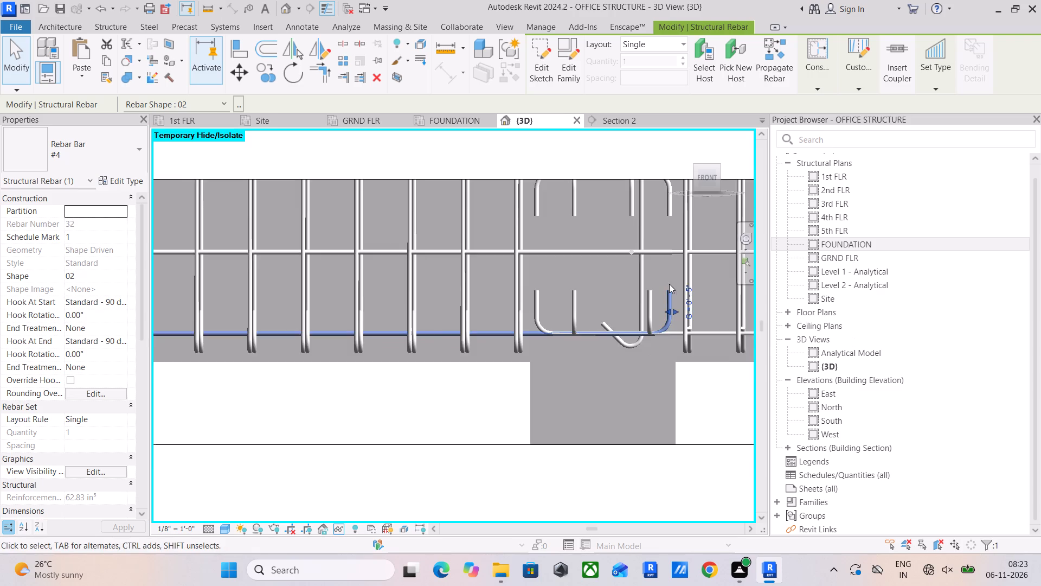
pyautogui.moveTo(669, 284); pyautogui.dragTo(658, 303, button='middle')
pyautogui.scroll(-9, 628, 273)
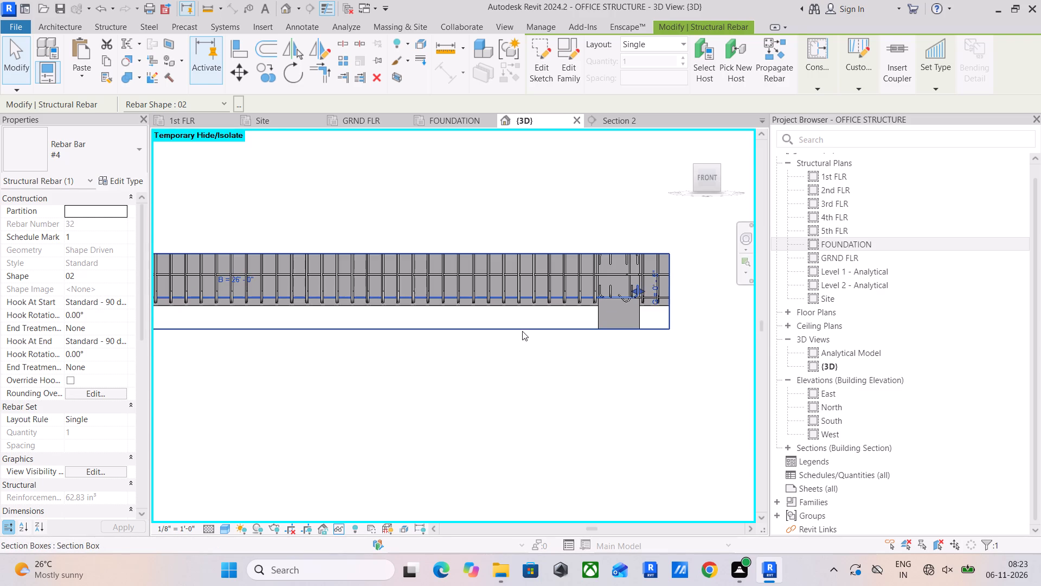
pyautogui.click(520, 330)
pyautogui.moveTo(234, 248); pyautogui.dragTo(237, 236)
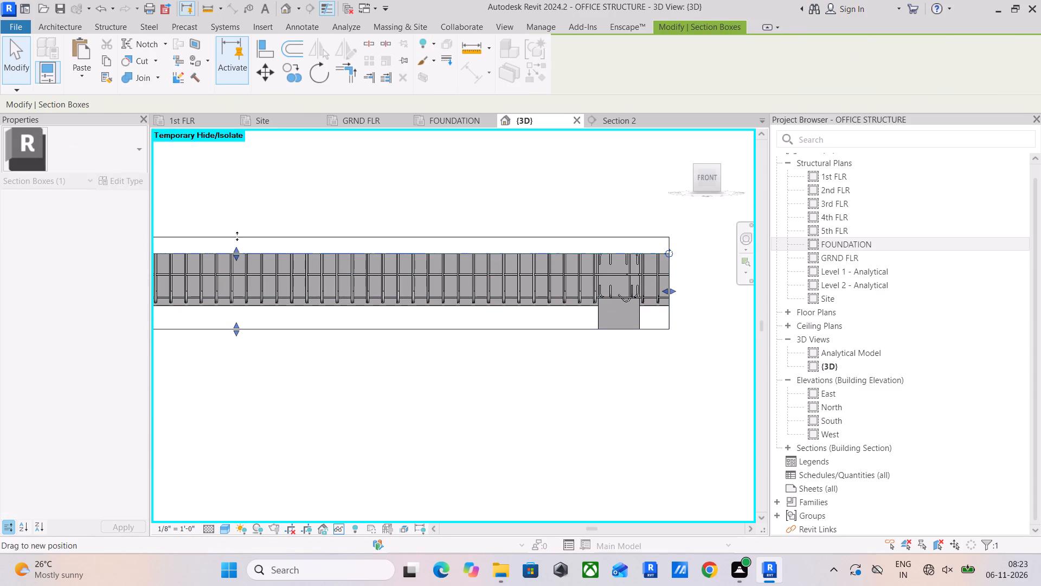
pyautogui.moveTo(237, 236); pyautogui.dragTo(237, 235)
pyautogui.moveTo(236, 230); pyautogui.dragTo(240, 215)
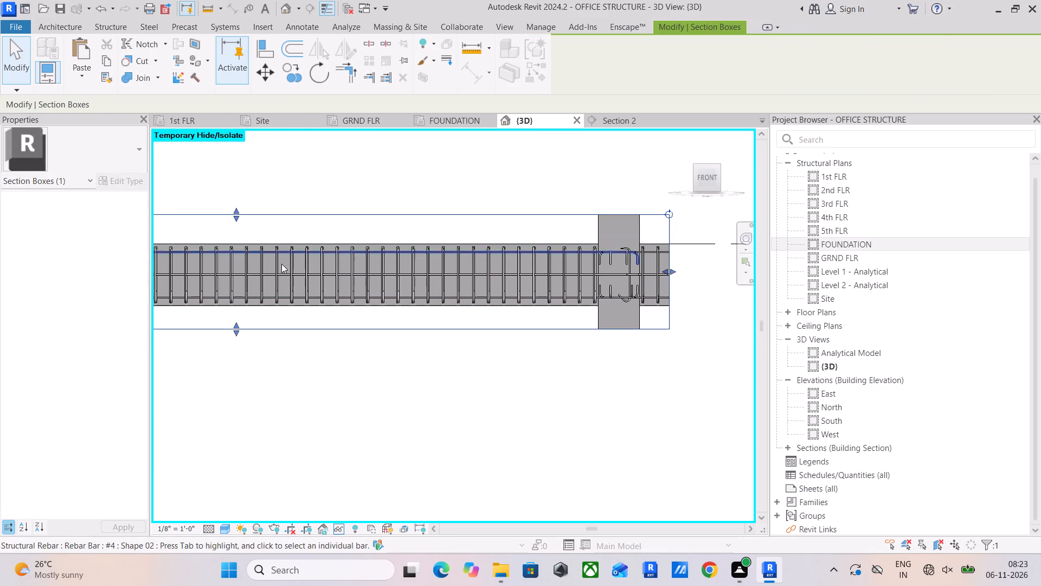
# Pull in the protruding hooked end of the top #4 Shape 02 bar and align it with the adjacent top bar's hook.
pyautogui.scroll(-2, 287, 271)
pyautogui.moveTo(293, 278); pyautogui.dragTo(490, 285, button='middle')
pyautogui.moveTo(287, 308); pyautogui.dragTo(395, 308, button='middle')
pyautogui.scroll(5, 245, 285)
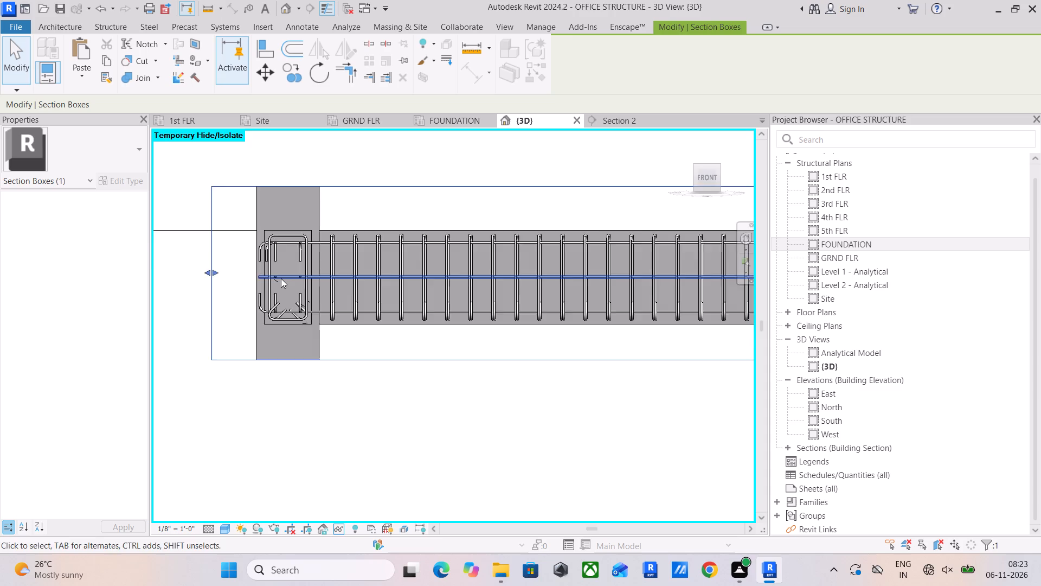
pyautogui.scroll(4, 281, 278)
pyautogui.scroll(5, 252, 232)
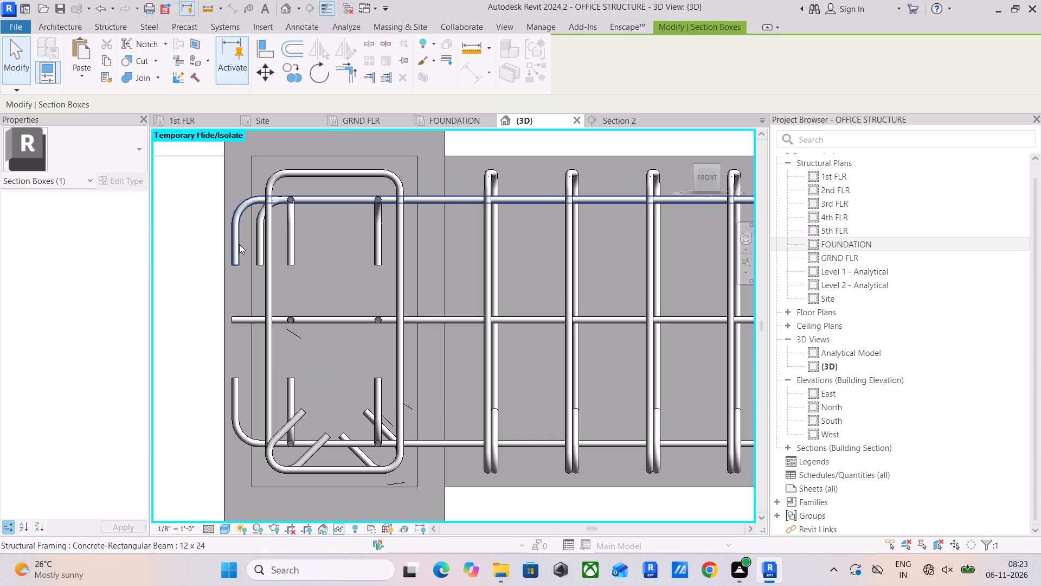
pyautogui.click(239, 244)
pyautogui.moveTo(235, 231); pyautogui.dragTo(255, 235)
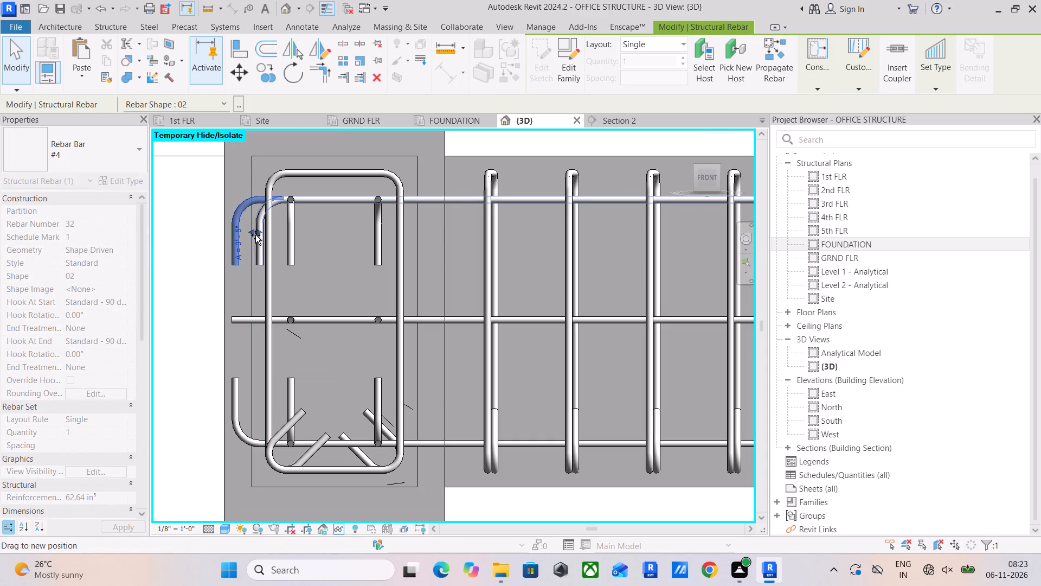
pyautogui.moveTo(255, 235); pyautogui.dragTo(274, 245)
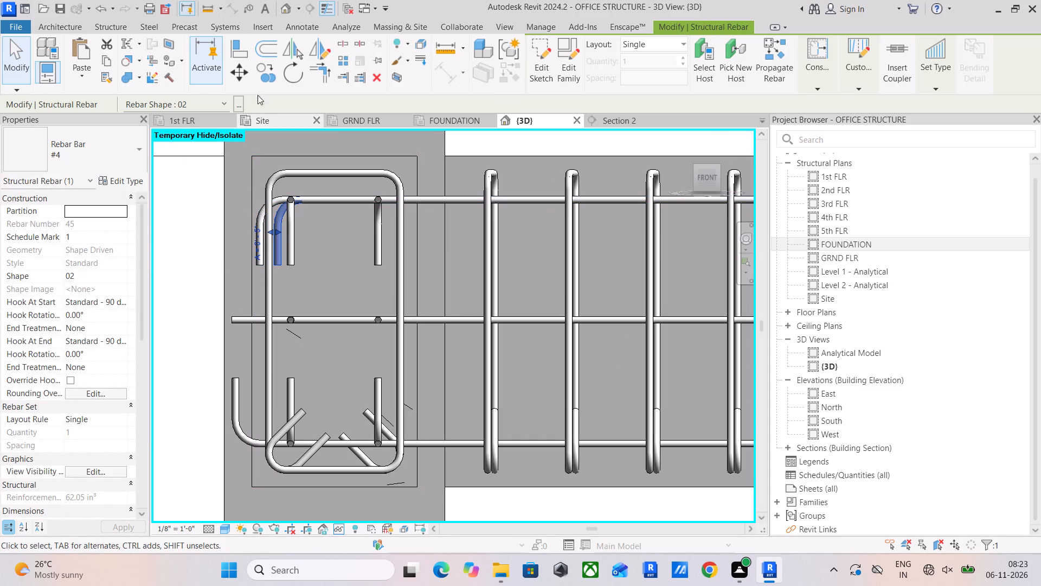
pyautogui.click(239, 45)
pyautogui.scroll(6, 307, 292)
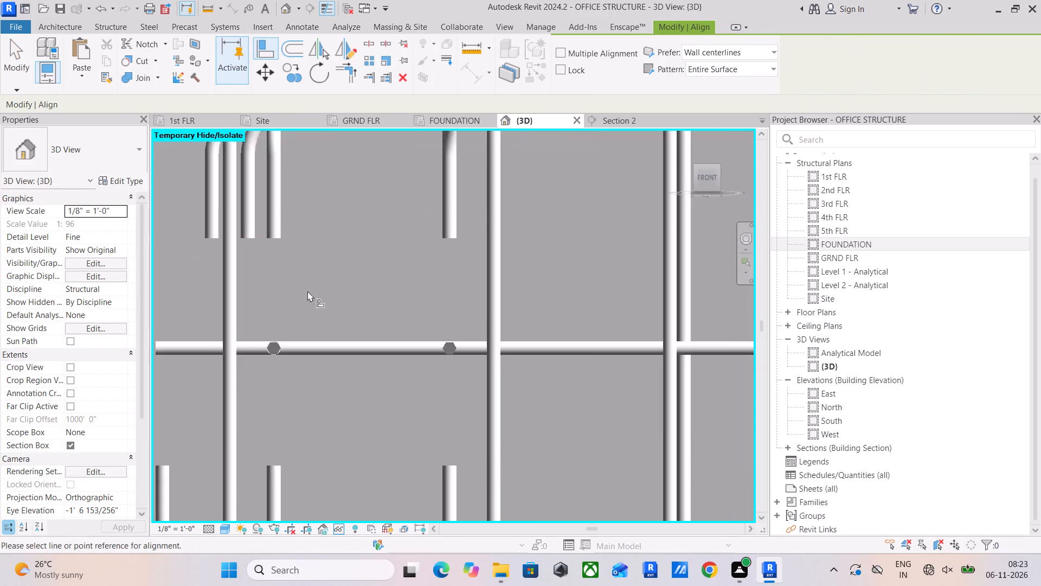
pyautogui.moveTo(192, 211); pyautogui.dragTo(272, 400, button='middle')
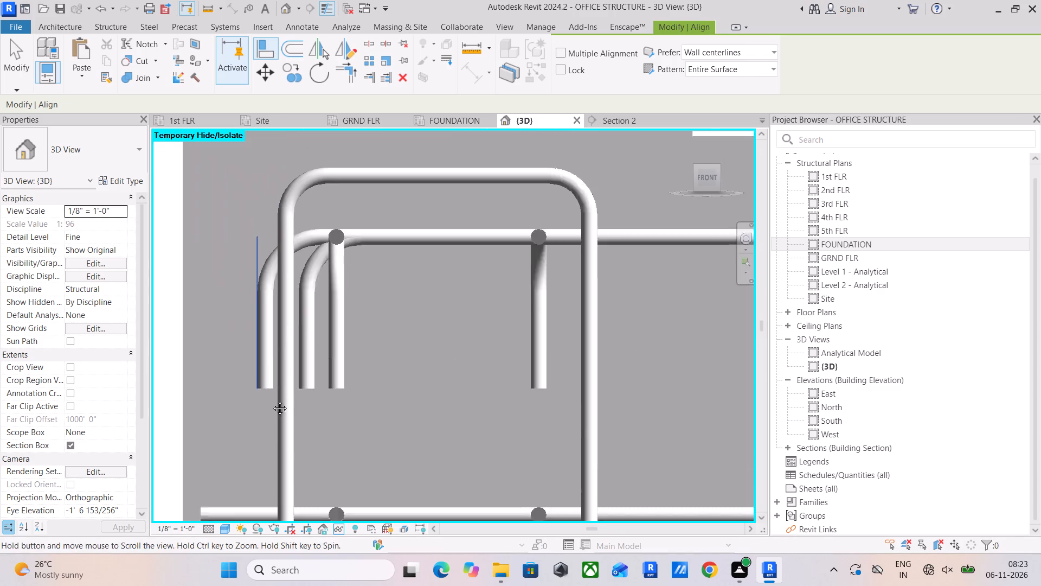
pyautogui.moveTo(272, 400); pyautogui.dragTo(275, 405, button='middle')
pyautogui.click(267, 367)
pyautogui.click(309, 354)
# Align the ends of the beam's middle #4 Shape 00 bars with the outer edge of the top bars' hook.
pyautogui.scroll(-2, 310, 355)
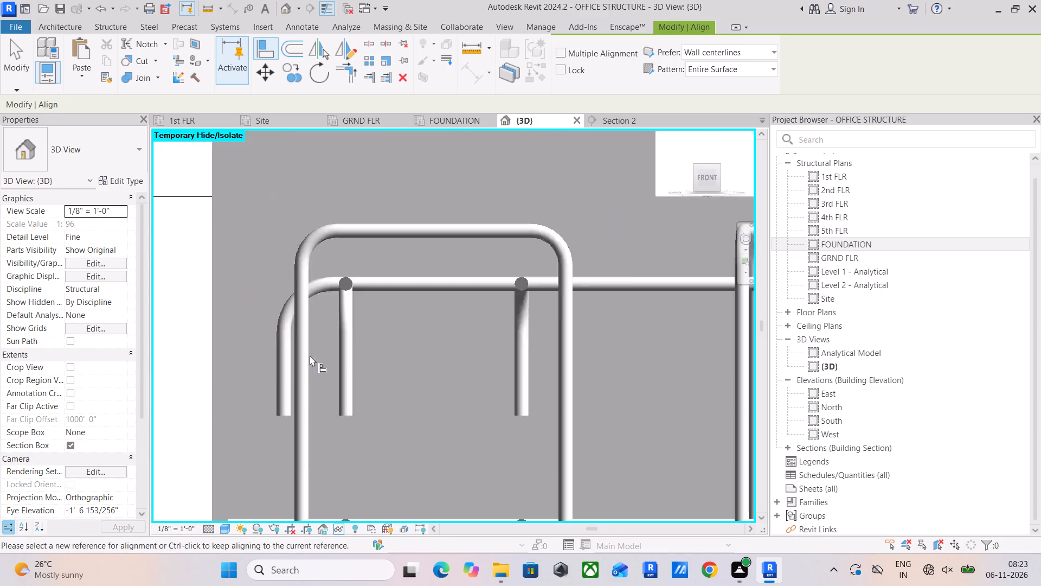
pyautogui.scroll(-8, 310, 355)
pyautogui.moveTo(344, 361); pyautogui.dragTo(350, 260, button='middle')
pyautogui.scroll(5, 316, 290)
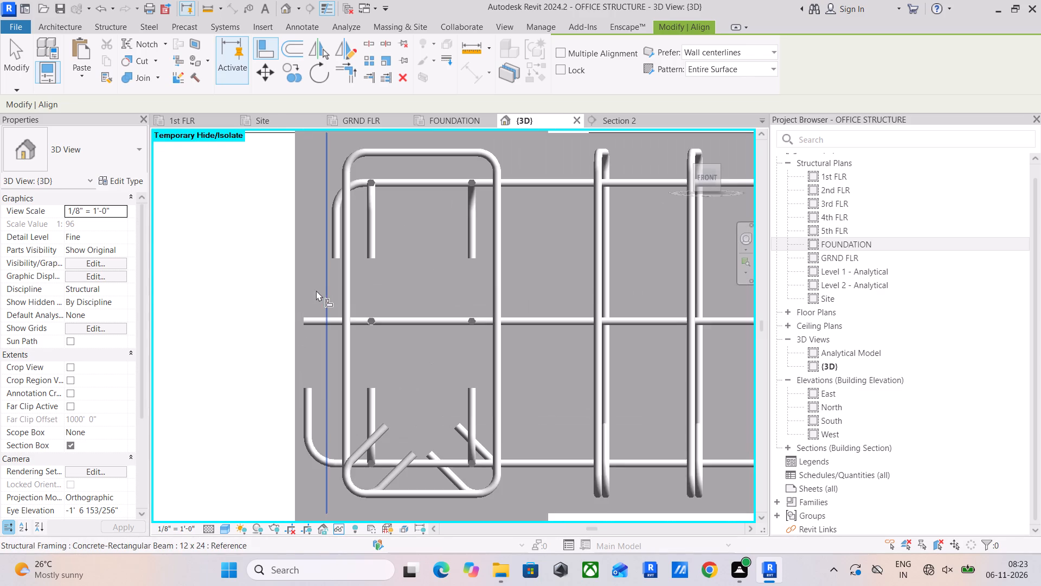
pyautogui.click(330, 238)
pyautogui.click(303, 321)
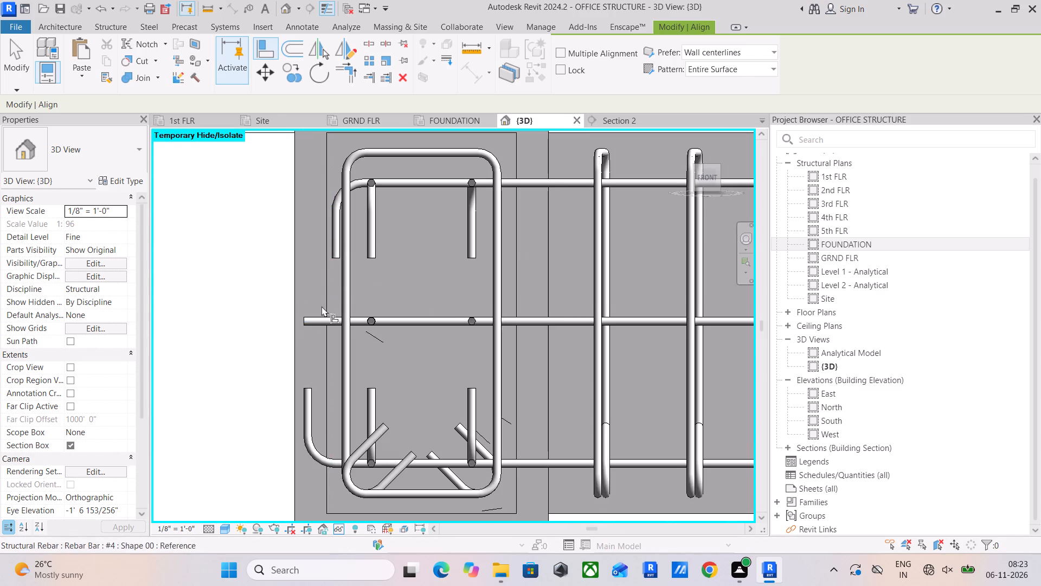
pyautogui.click(330, 247)
pyautogui.click(303, 320)
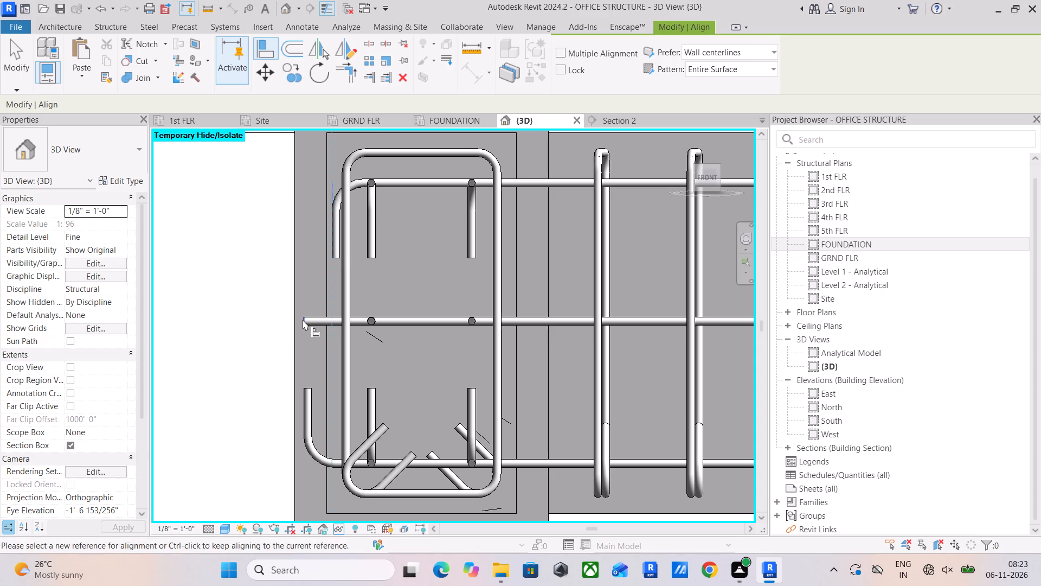
# Align the hooked ends of the bottom #4 Shape 02 bars with the outer edge of the top bars' hook.
pyautogui.click(331, 247)
pyautogui.click(301, 402)
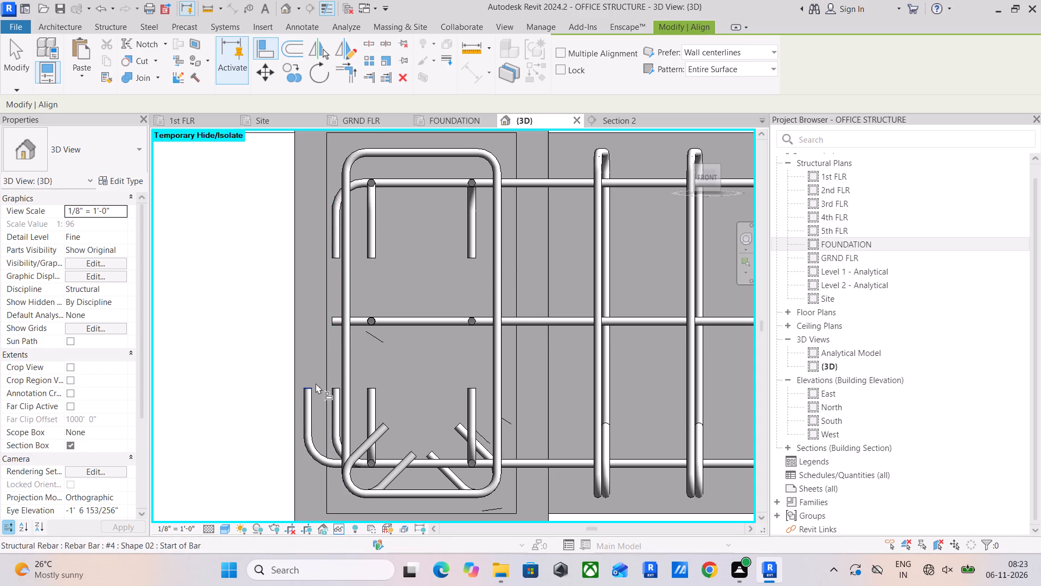
pyautogui.click(328, 211)
pyautogui.click(302, 401)
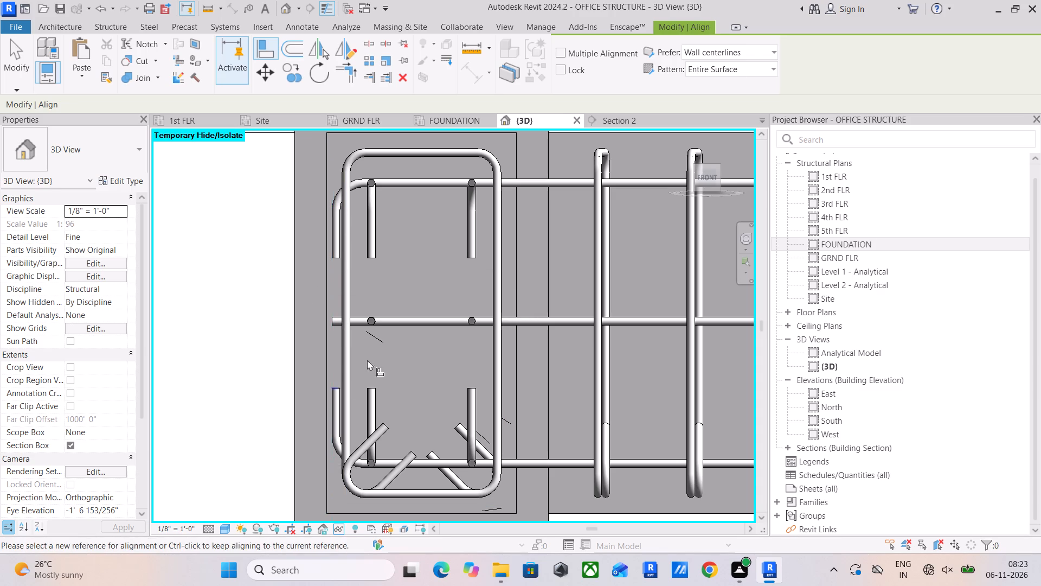
# Examine the top, middle and bottom #4 bars at the beam's opposite column, selecting each in turn.
pyautogui.scroll(-6, 376, 314)
pyautogui.scroll(-3, 460, 333)
pyautogui.moveTo(503, 339); pyautogui.dragTo(411, 364, button='middle')
pyautogui.scroll(5, 272, 298)
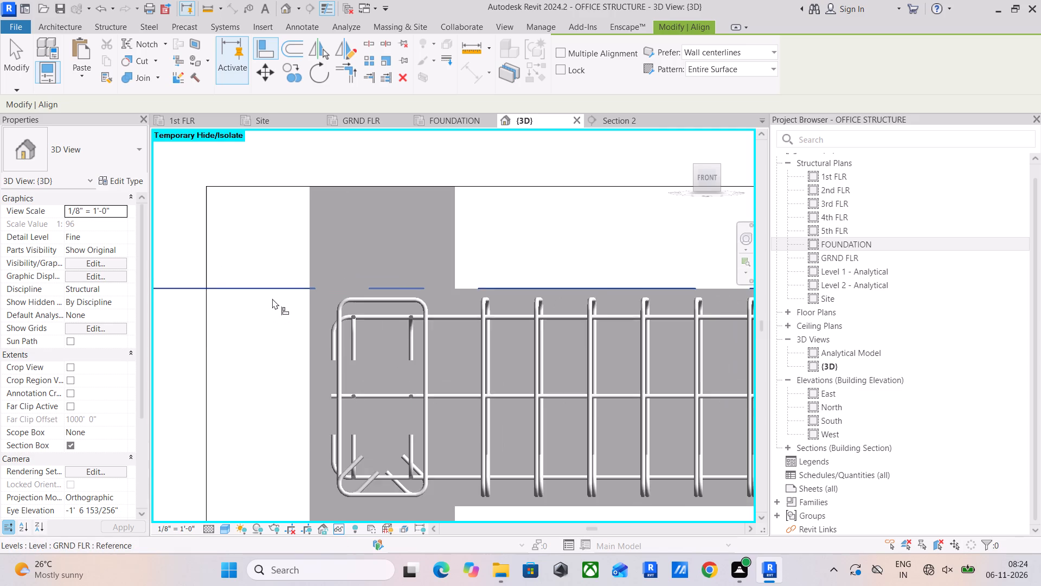
pyautogui.scroll(-10, 272, 298)
pyautogui.moveTo(604, 310); pyautogui.dragTo(137, 372, button='middle')
pyautogui.scroll(-1, 461, 379)
pyautogui.scroll(5, 611, 373)
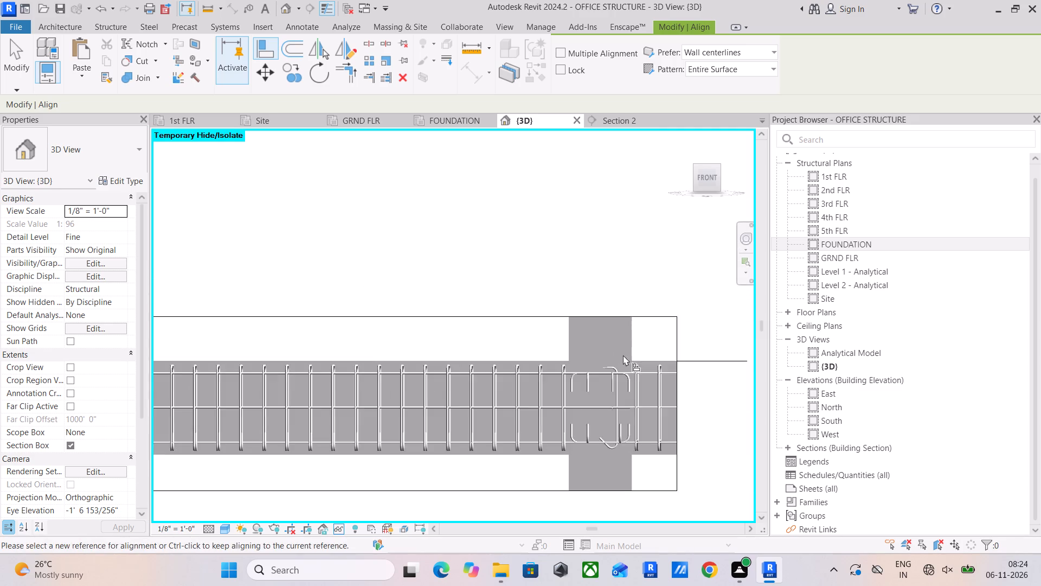
pyautogui.scroll(6, 623, 355)
pyautogui.moveTo(625, 384); pyautogui.dragTo(600, 290, button='middle')
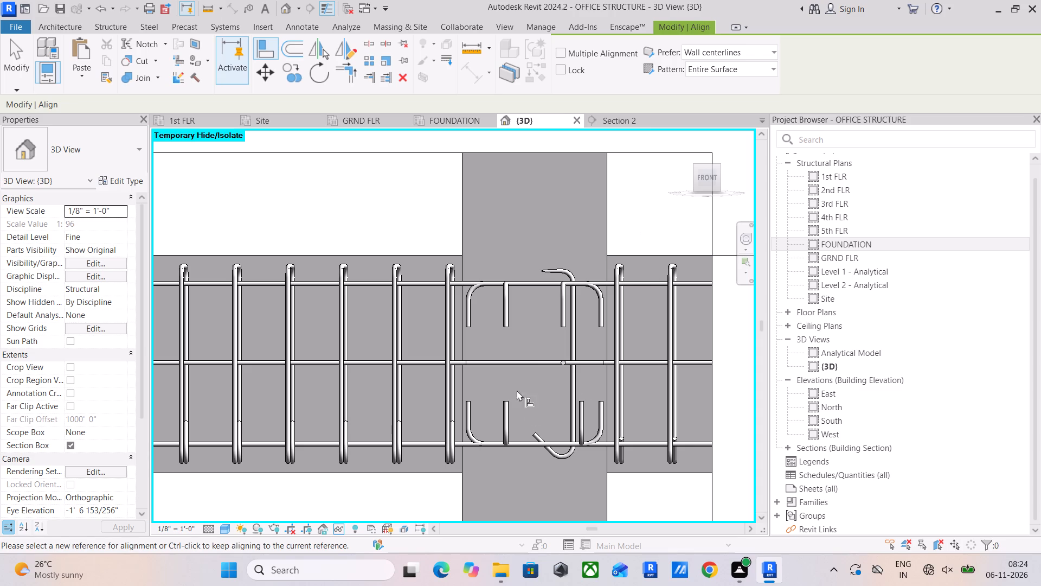
pyautogui.click(13, 50)
pyautogui.click(419, 278)
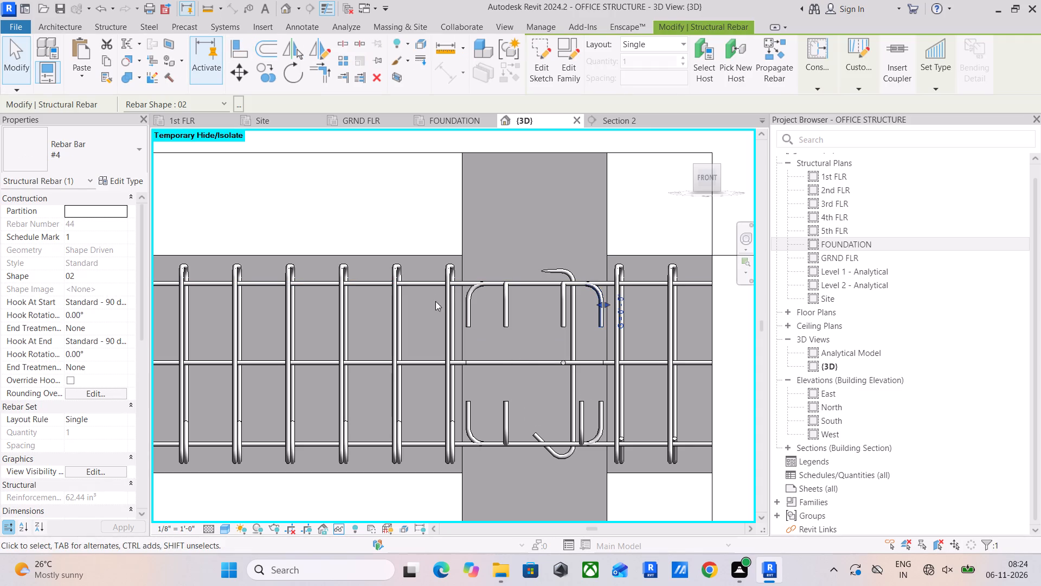
pyautogui.click(422, 361)
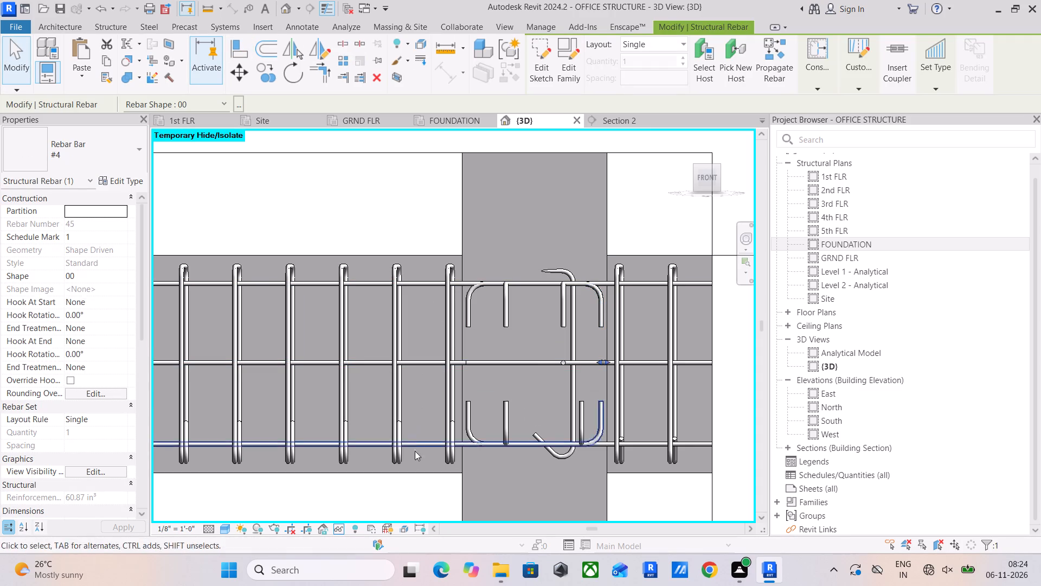
pyautogui.click(422, 443)
# Examine the beam's #4 Shape 02 and Shape 00 bars inside the stirrups from an angled 3D view, selecting them individually.
pyautogui.scroll(-1, 374, 381)
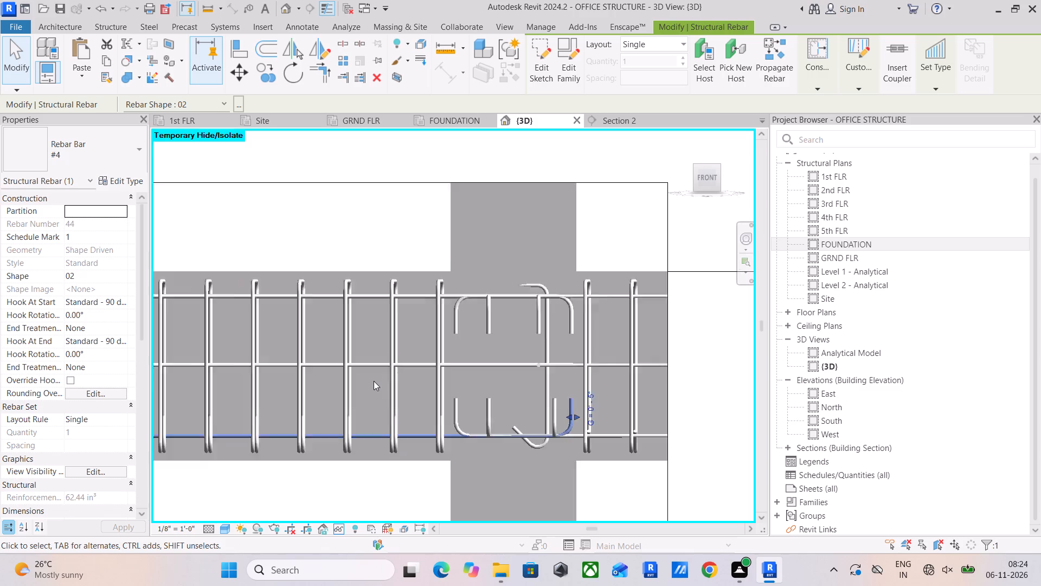
pyautogui.scroll(-4, 374, 381)
pyautogui.keyDown('shift'); pyautogui.moveTo(393, 397); pyautogui.dragTo(451, 435, button='middle'); pyautogui.keyUp('shift')
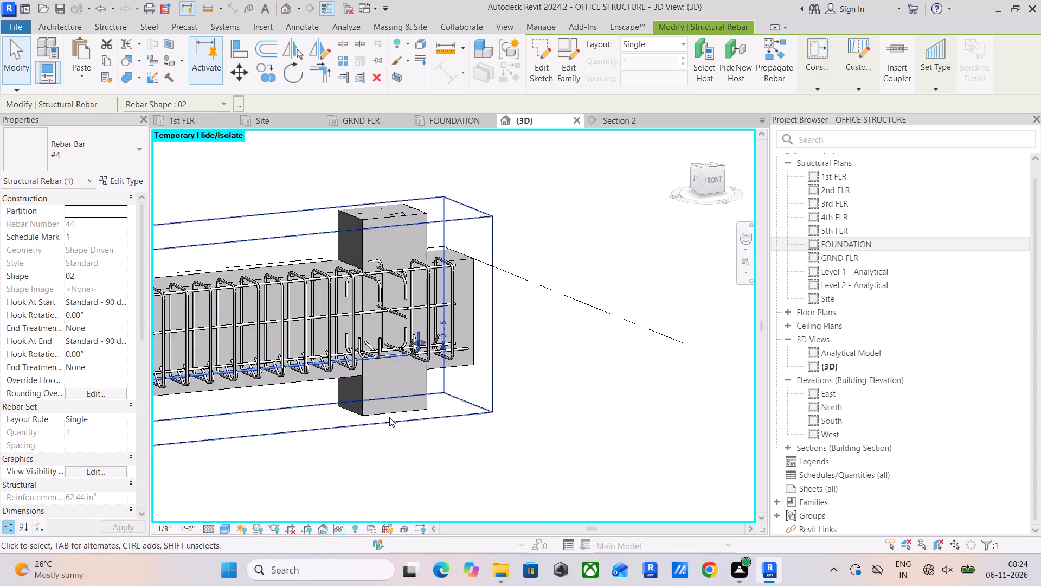
pyautogui.moveTo(389, 417); pyautogui.dragTo(644, 464, button='middle')
pyautogui.scroll(-4, 486, 424)
pyautogui.keyDown('shift'); pyautogui.moveTo(485, 426); pyautogui.dragTo(584, 493, button='middle'); pyautogui.keyUp('shift')
pyautogui.moveTo(396, 422); pyautogui.dragTo(524, 419, button='middle')
pyautogui.scroll(4, 377, 369)
pyautogui.scroll(5, 313, 396)
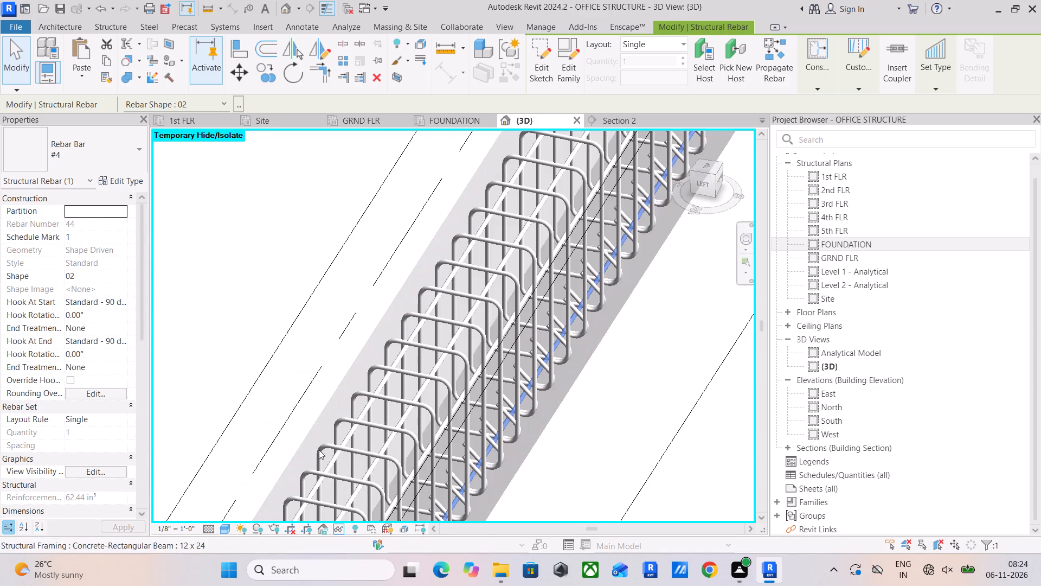
pyautogui.click(344, 437)
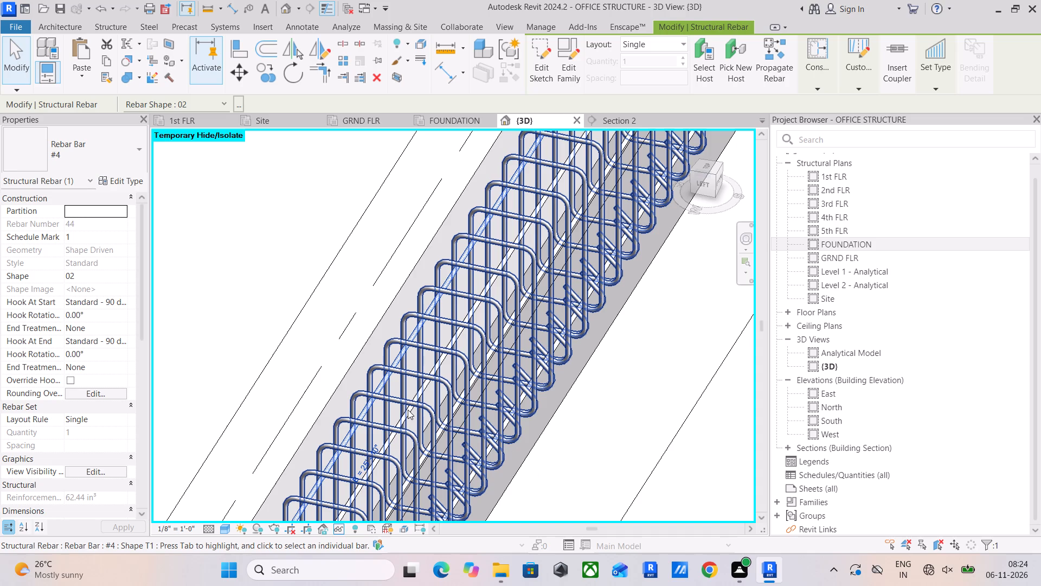
pyautogui.click(407, 412)
pyautogui.moveTo(408, 418); pyautogui.dragTo(453, 292, button='middle')
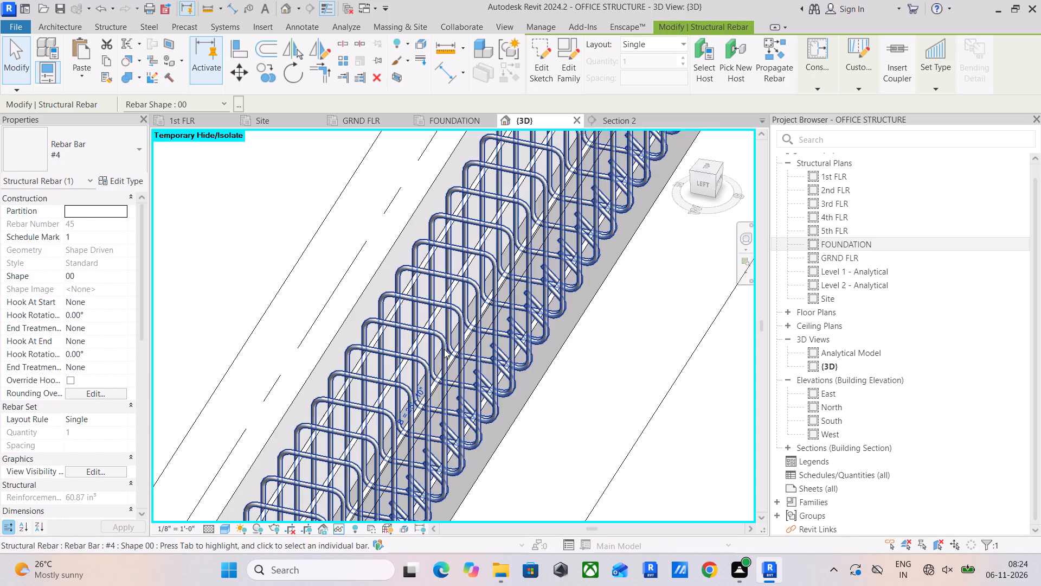
pyautogui.click(402, 435)
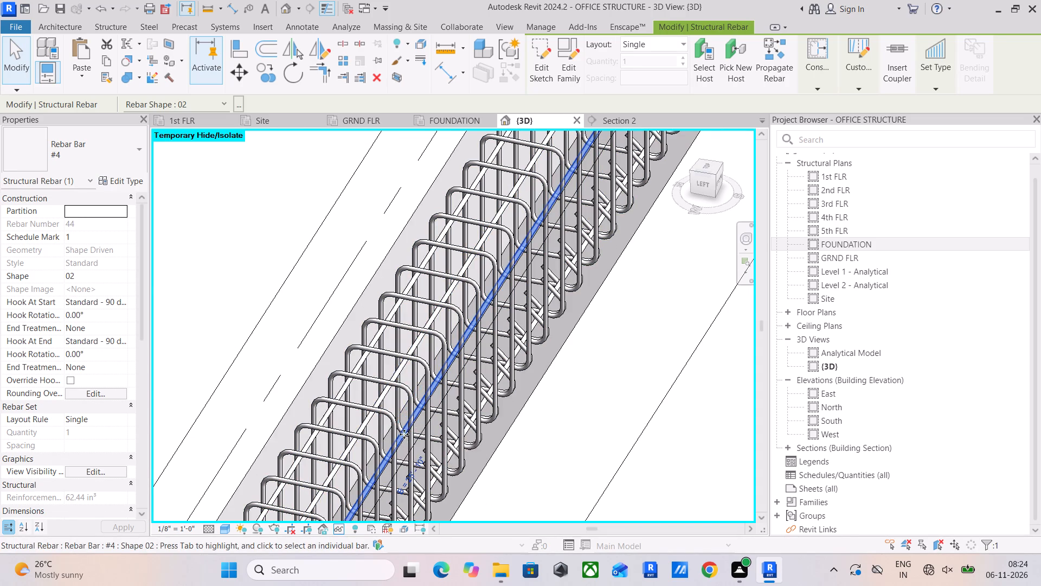
pyautogui.scroll(-9, 404, 434)
pyautogui.moveTo(430, 437); pyautogui.dragTo(515, 370, button='middle')
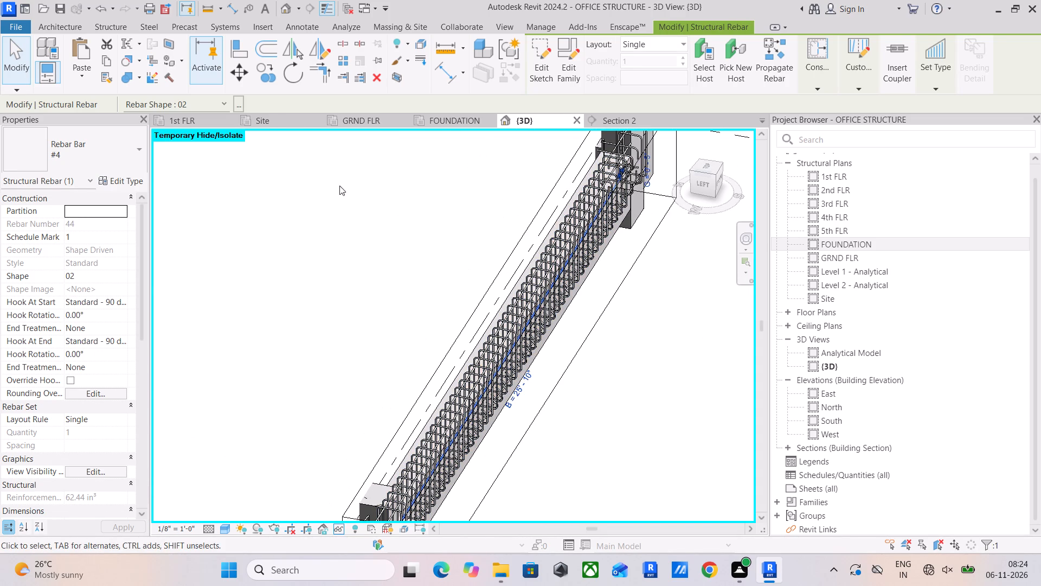
# Turn off the 3D view's section box to bring back the whole office structure.
pyautogui.click(304, 328)
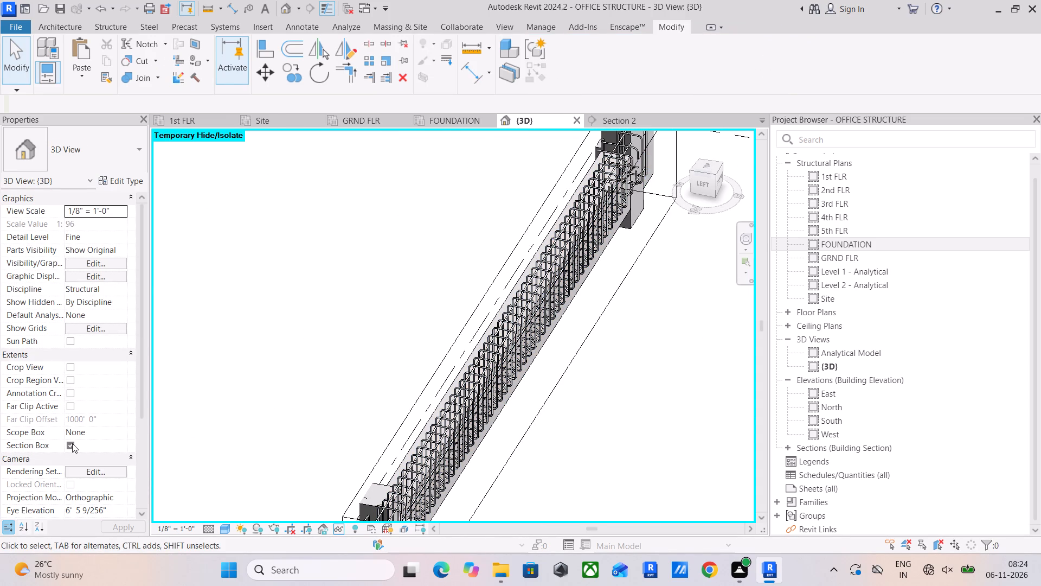
pyautogui.click(71, 443)
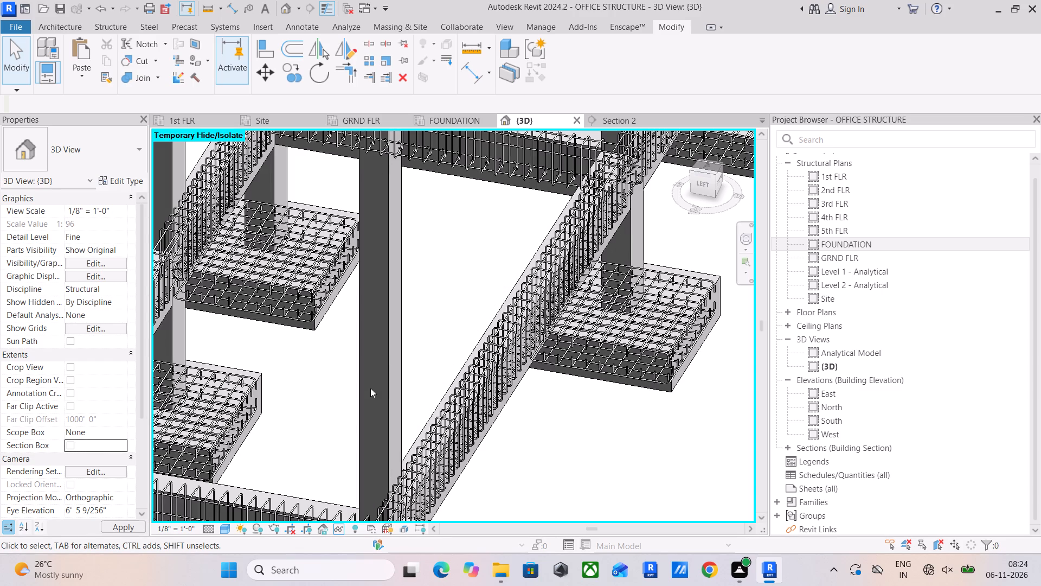
# Select the entire structure, including all columns, footings, beams and rebar, and open its related warnings.
pyautogui.scroll(-2, 439, 384)
pyautogui.moveTo(508, 377); pyautogui.dragTo(503, 402, button='middle')
pyautogui.scroll(-12, 507, 391)
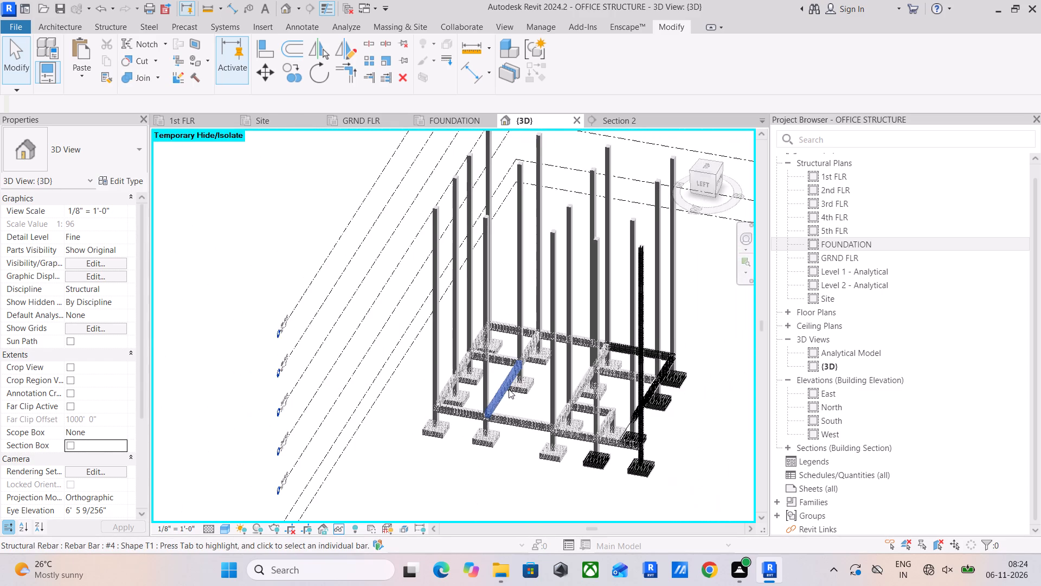
pyautogui.moveTo(505, 396); pyautogui.dragTo(486, 436, button='middle')
pyautogui.moveTo(303, 174); pyautogui.dragTo(743, 488)
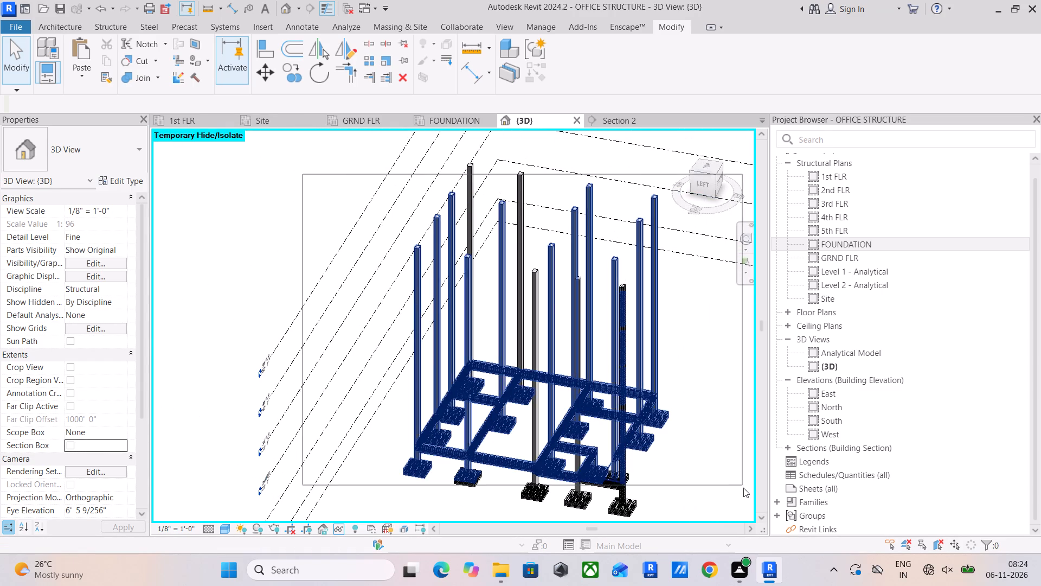
pyautogui.moveTo(743, 488); pyautogui.dragTo(755, 539)
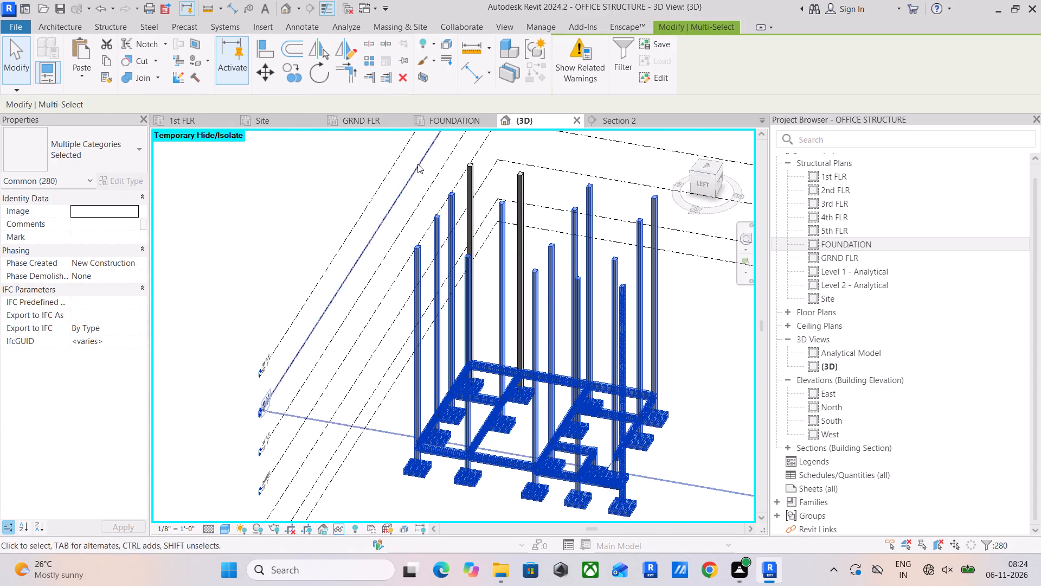
pyautogui.scroll(-4, 459, 236)
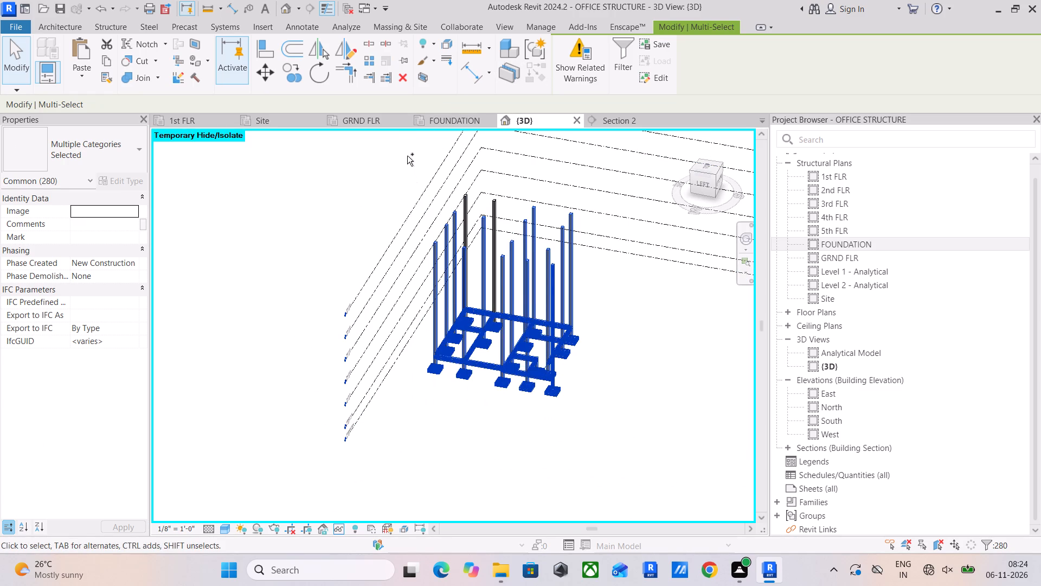
pyautogui.keyDown('ctrl'); pyautogui.moveTo(407, 156); pyautogui.dragTo(657, 464); pyautogui.keyUp('ctrl')
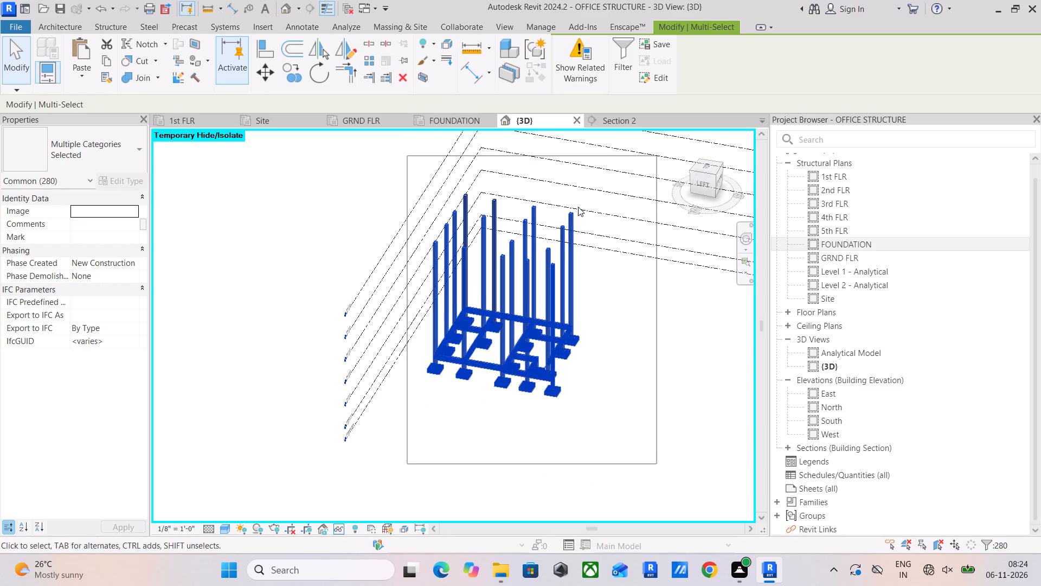
pyautogui.click(580, 53)
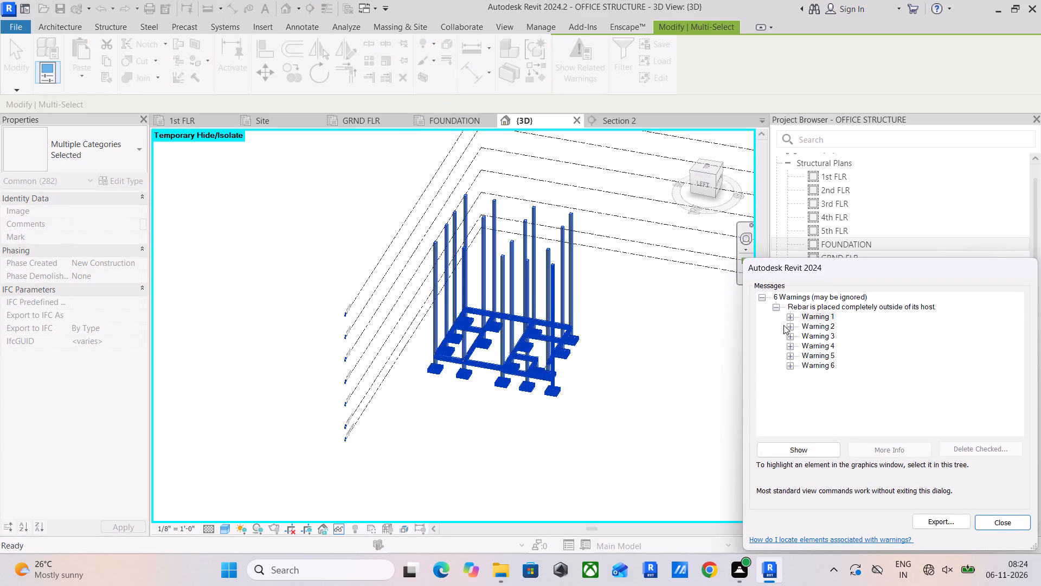
# Locate the #4 Shape 02 bar of Warning 1 (id 591028) in the model and examine its position in the beam.
pyautogui.click(790, 318)
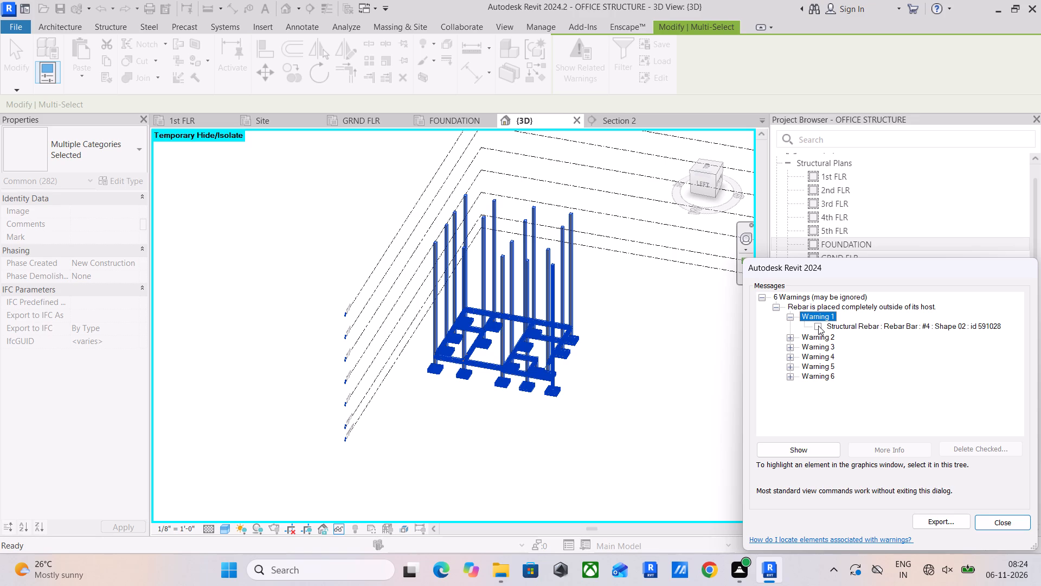
pyautogui.click(818, 326)
pyautogui.scroll(5, 500, 313)
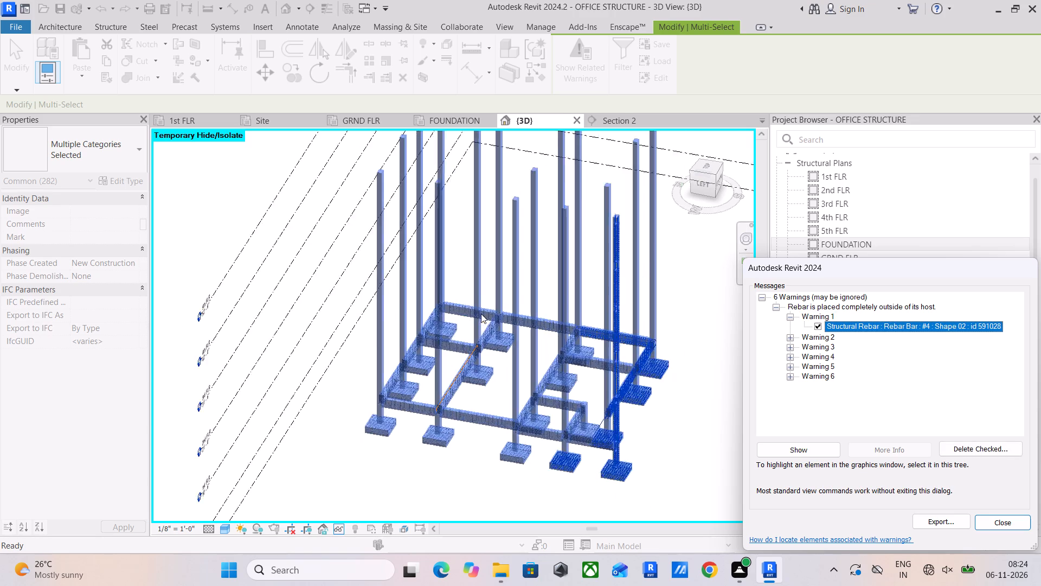
pyautogui.scroll(6, 481, 314)
pyautogui.scroll(6, 468, 376)
pyautogui.moveTo(478, 386); pyautogui.dragTo(489, 281, button='middle')
pyautogui.scroll(5, 507, 339)
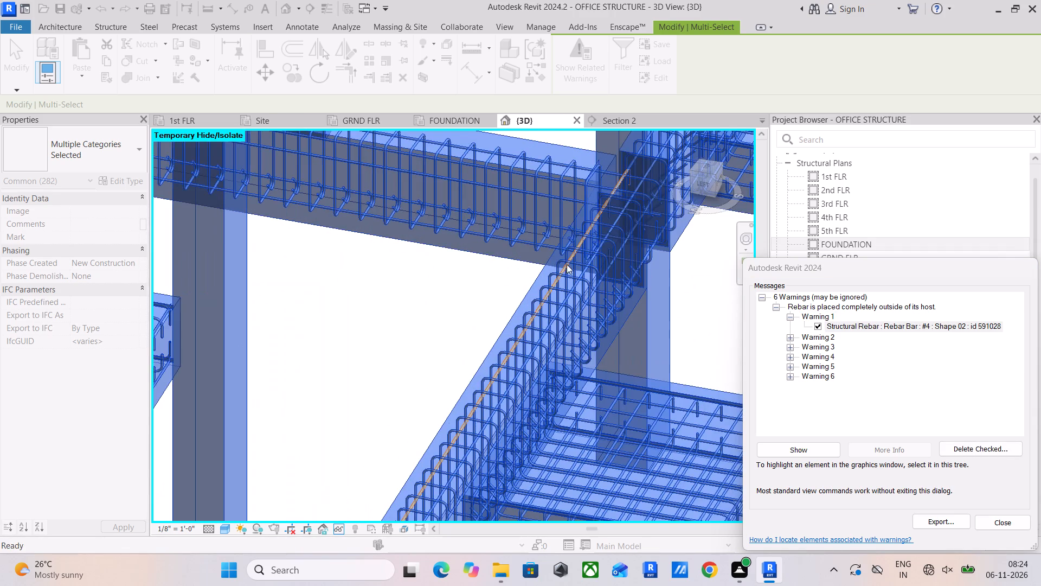
pyautogui.moveTo(586, 222); pyautogui.dragTo(579, 258, button='middle')
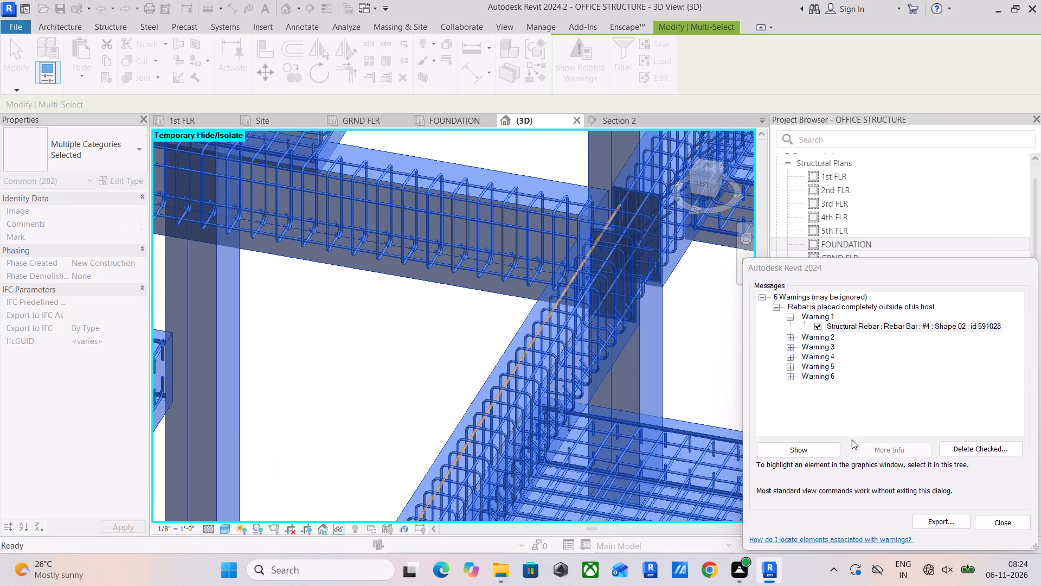
# Clear the Warning 1 bar and locate the #4 Shape 02 bar of Warning 2 (id 591069) among the beam's top bars.
pyautogui.click(820, 326)
pyautogui.click(792, 342)
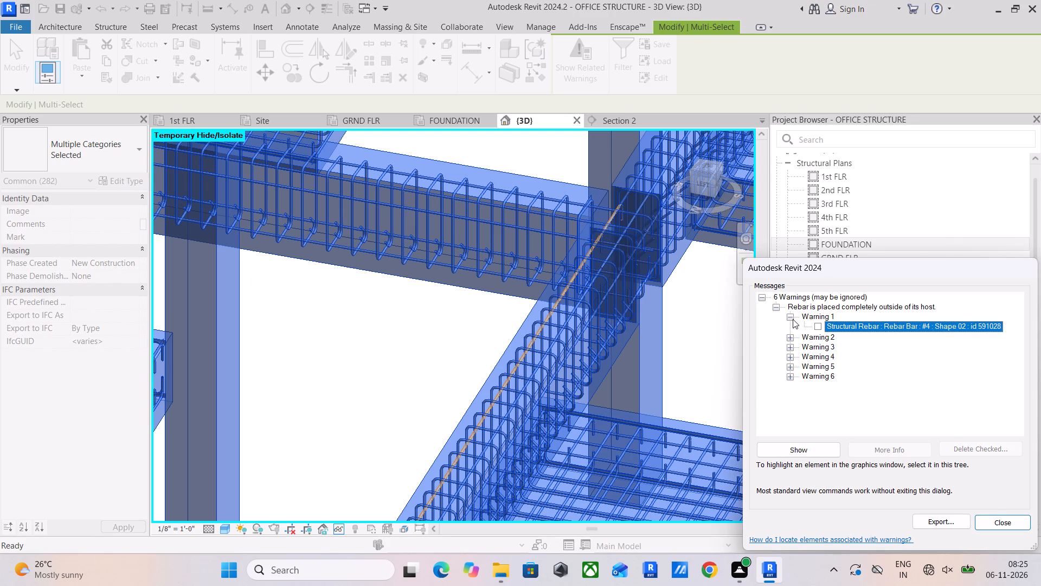
pyautogui.click(793, 317)
pyautogui.click(792, 324)
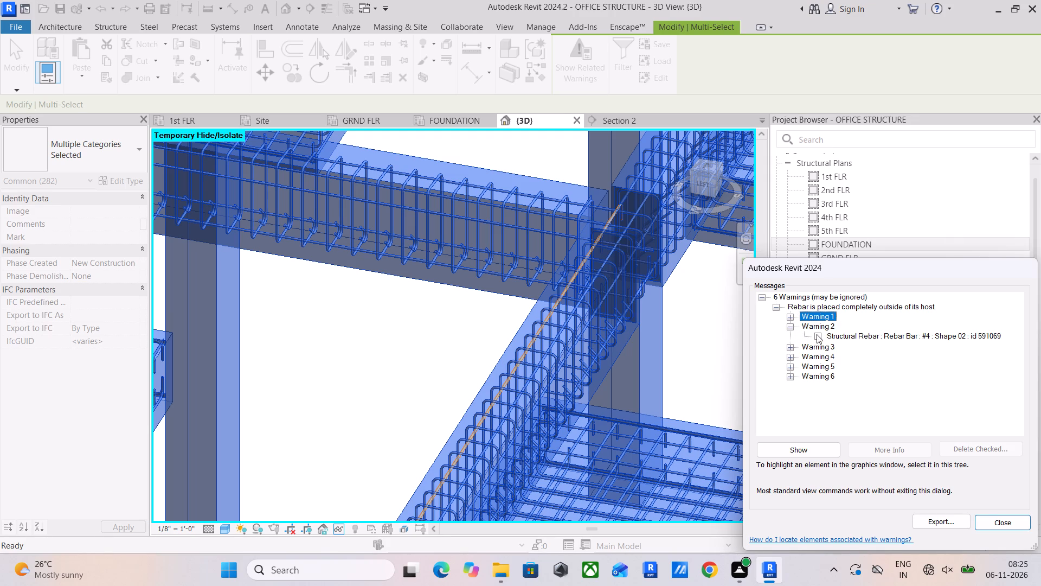
pyautogui.click(817, 334)
pyautogui.scroll(-10, 299, 307)
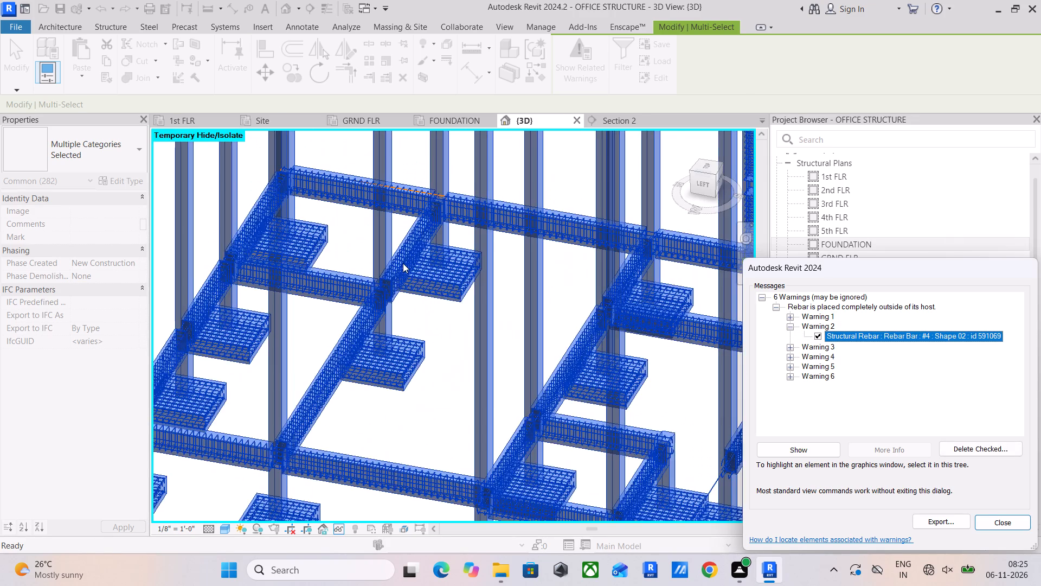
pyautogui.moveTo(403, 267); pyautogui.dragTo(432, 369, button='middle')
pyautogui.moveTo(435, 289); pyautogui.dragTo(425, 351, button='middle')
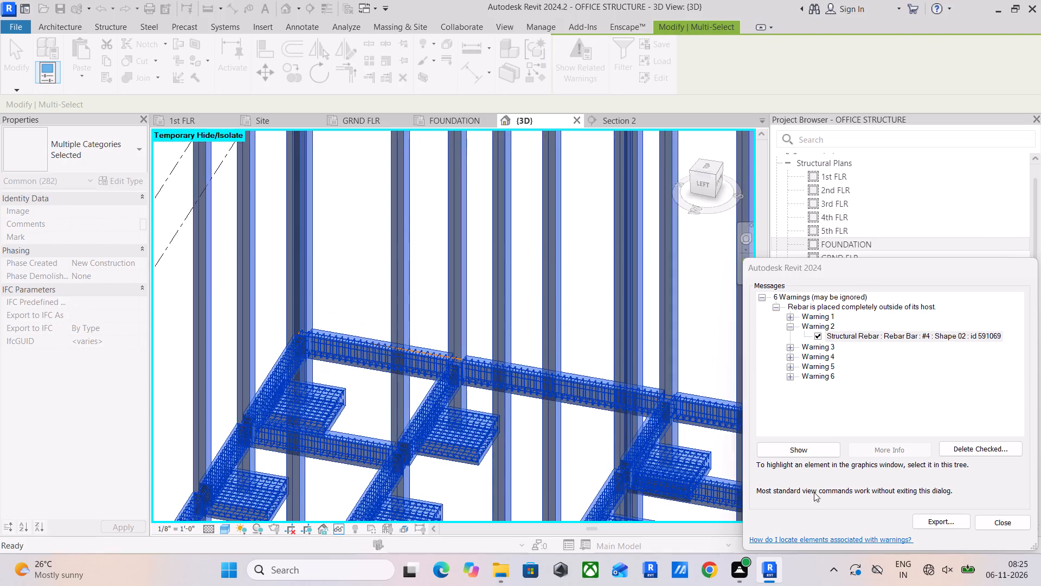
pyautogui.scroll(16, 402, 352)
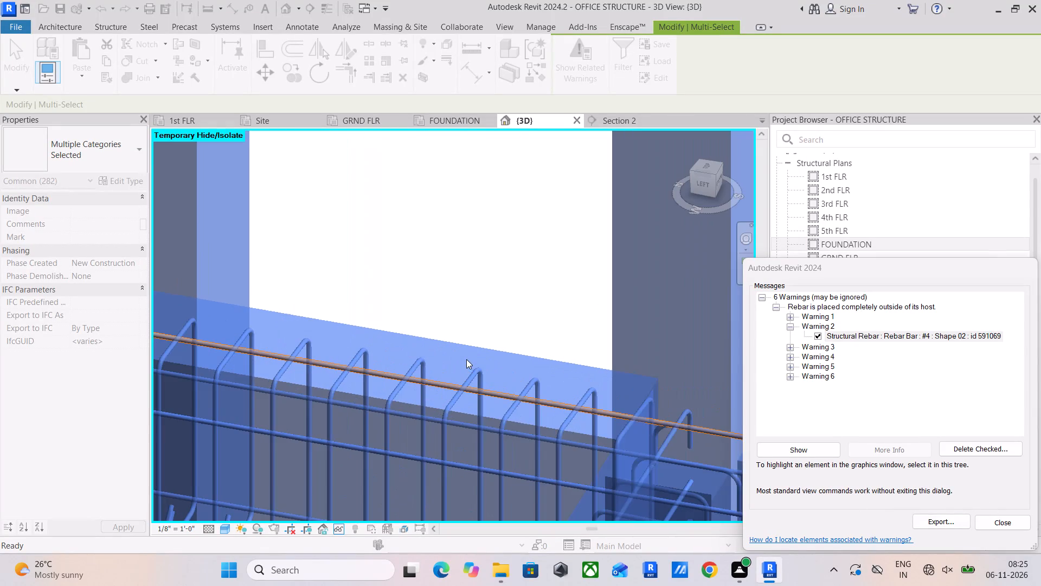
pyautogui.scroll(6, 457, 390)
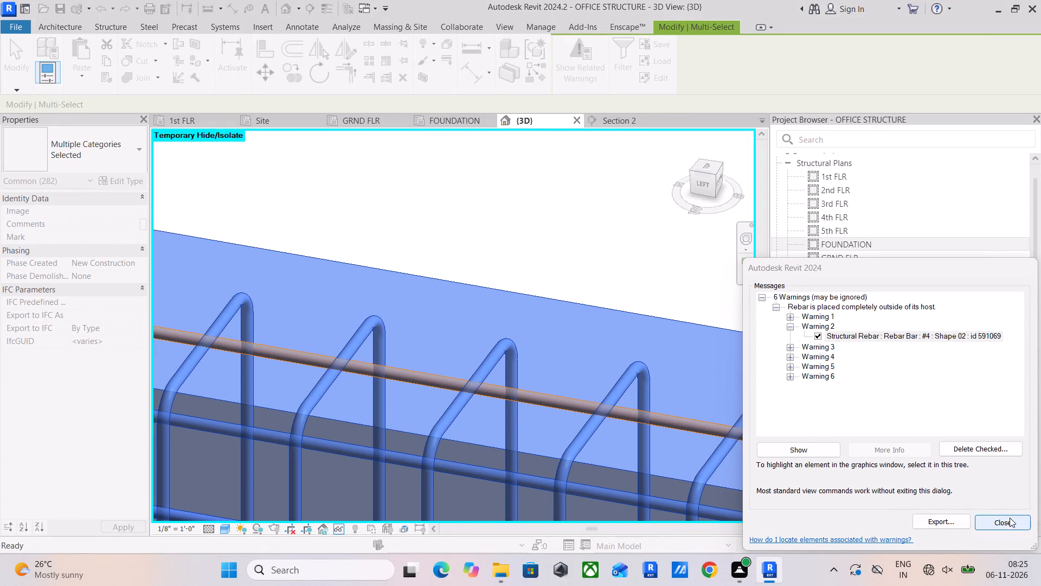
# Close the warnings, dismiss the save reminder and delete the flagged #4 Shape 02 bar at the beam's top.
pyautogui.moveTo(1010, 518); pyautogui.dragTo(1001, 516)
pyautogui.click(628, 167)
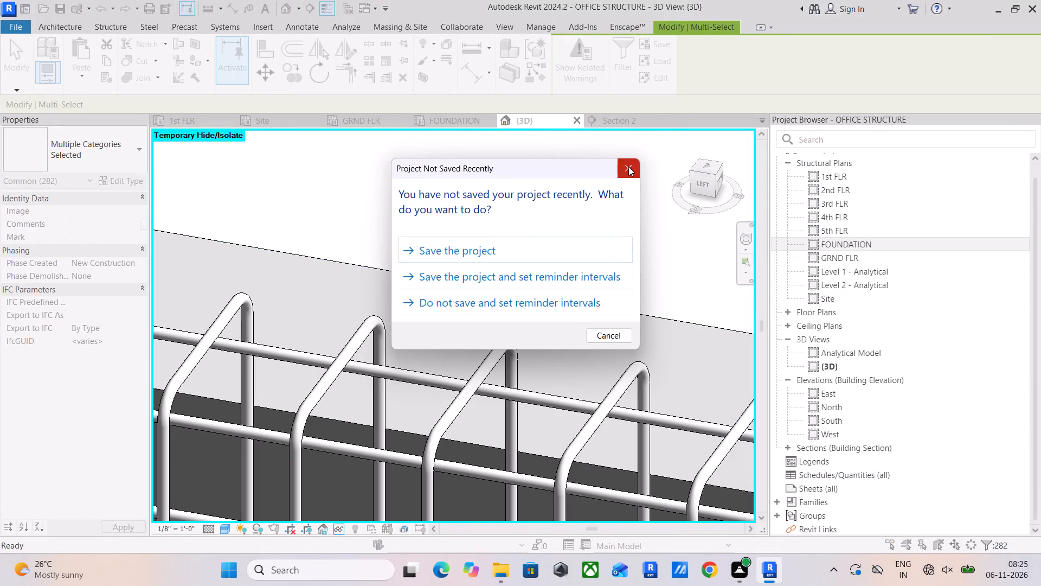
pyautogui.click(550, 394)
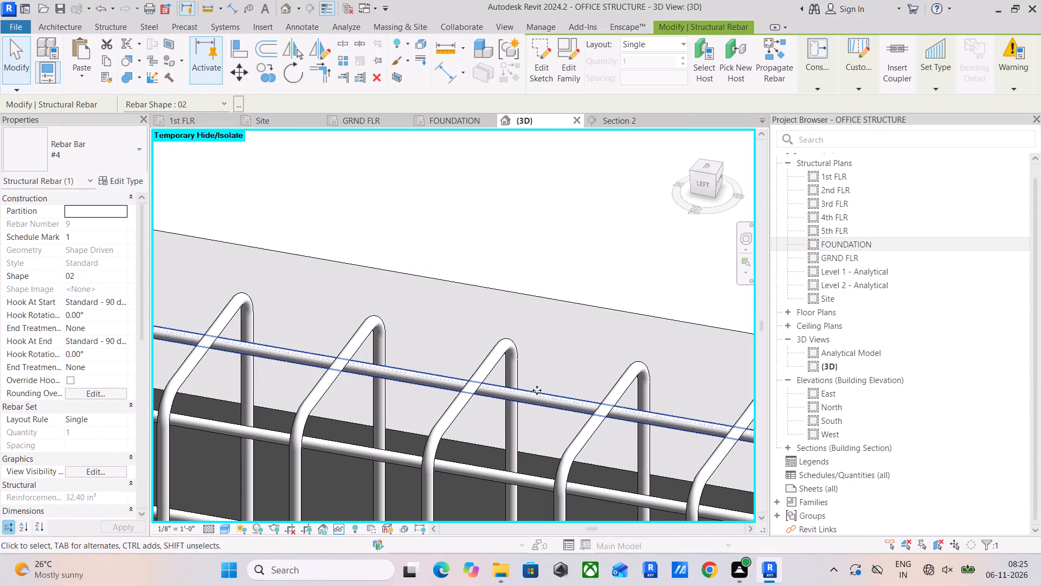
pyautogui.press('Delete')
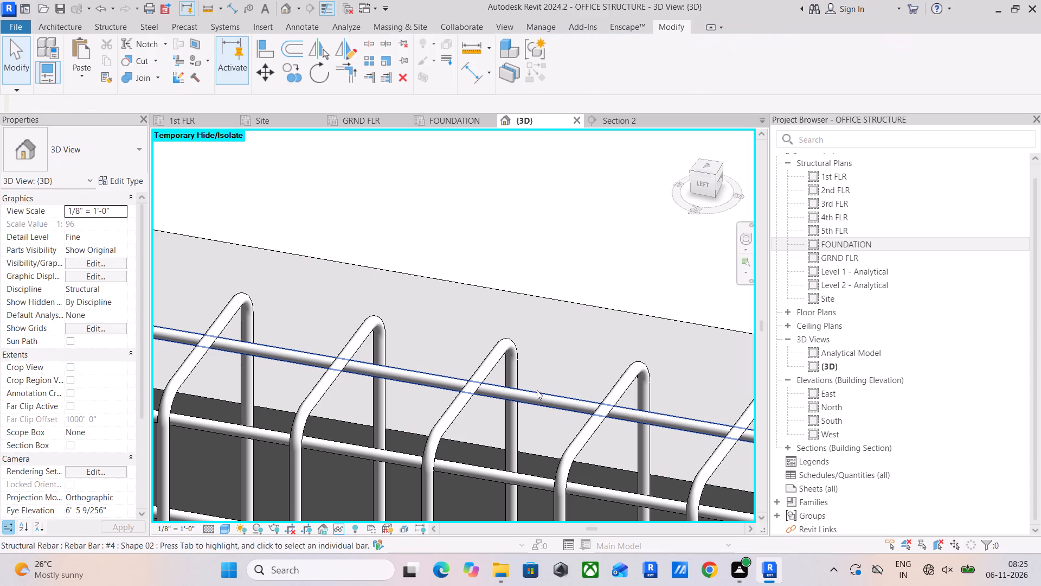
# Check the bar still at the deleted bar's location, select the entire structure again and reopen its related warnings.
pyautogui.click(540, 390)
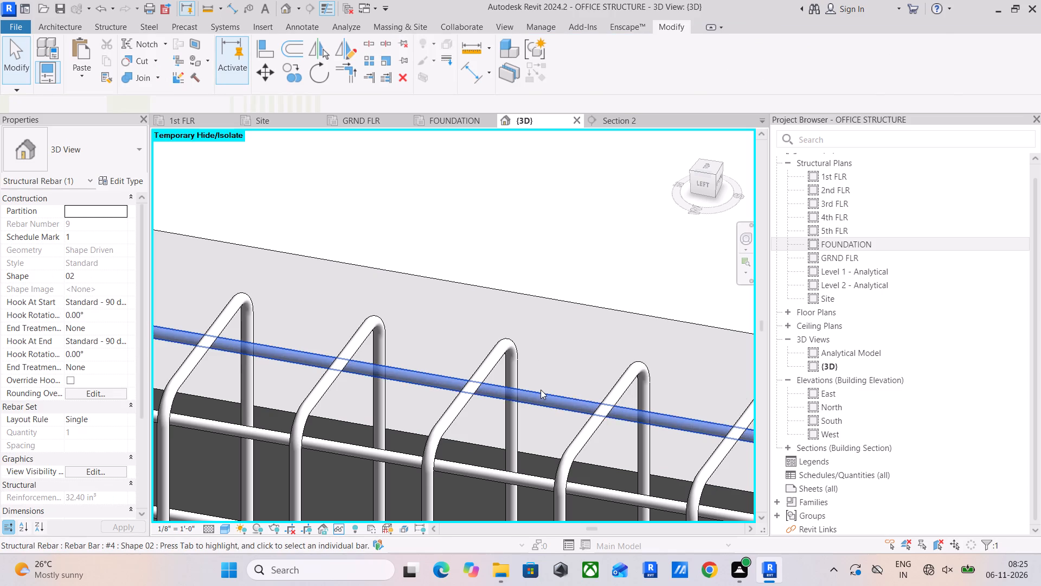
pyautogui.scroll(-7, 541, 390)
pyautogui.moveTo(564, 414); pyautogui.dragTo(581, 274, button='middle')
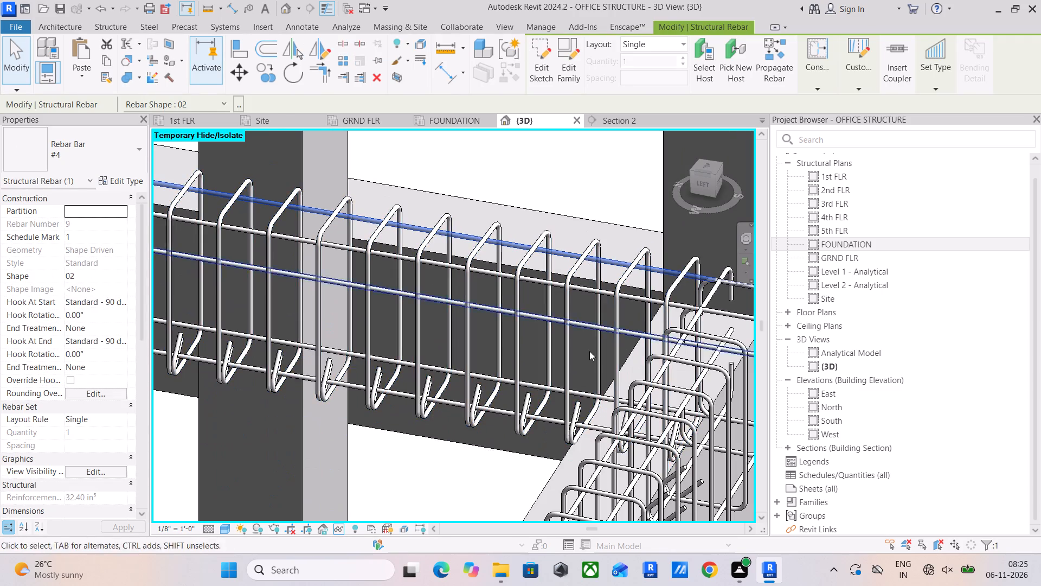
pyautogui.moveTo(586, 404); pyautogui.dragTo(590, 273, button='middle')
pyautogui.scroll(-17, 590, 272)
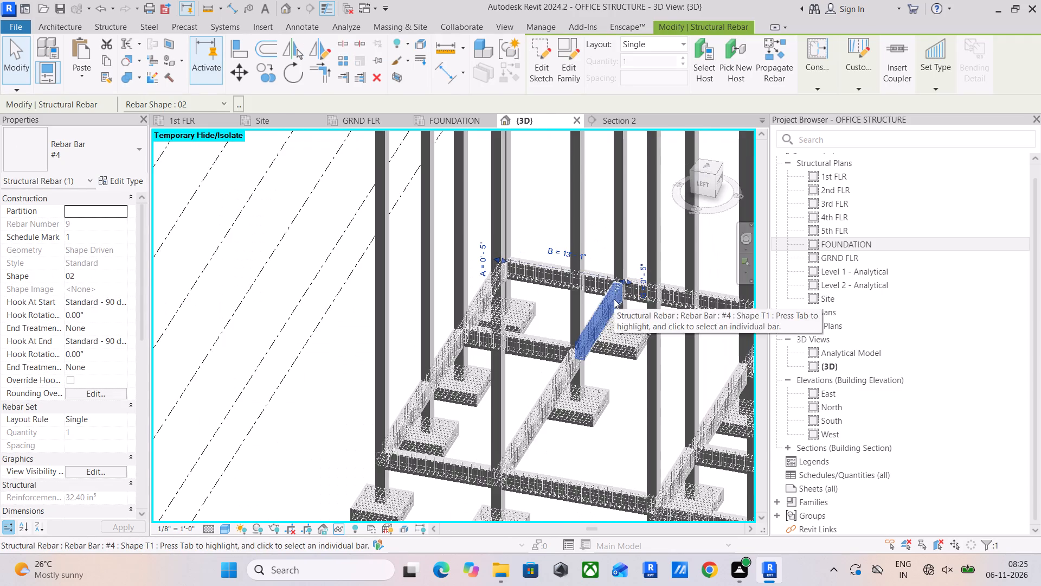
pyautogui.scroll(-8, 614, 299)
pyautogui.moveTo(616, 305); pyautogui.dragTo(530, 353, button='middle')
pyautogui.scroll(-2, 530, 353)
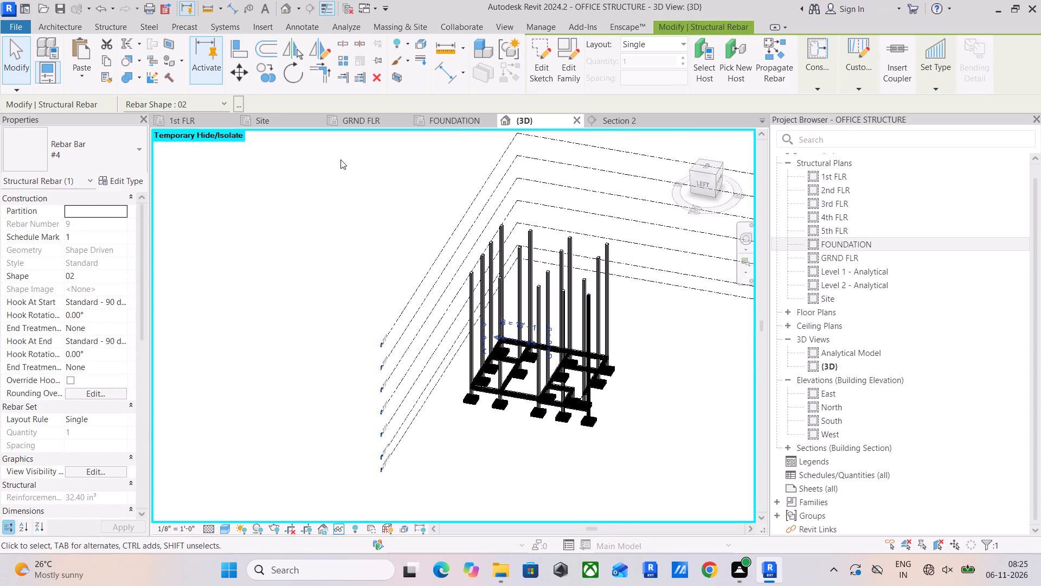
pyautogui.moveTo(340, 160); pyautogui.dragTo(725, 494)
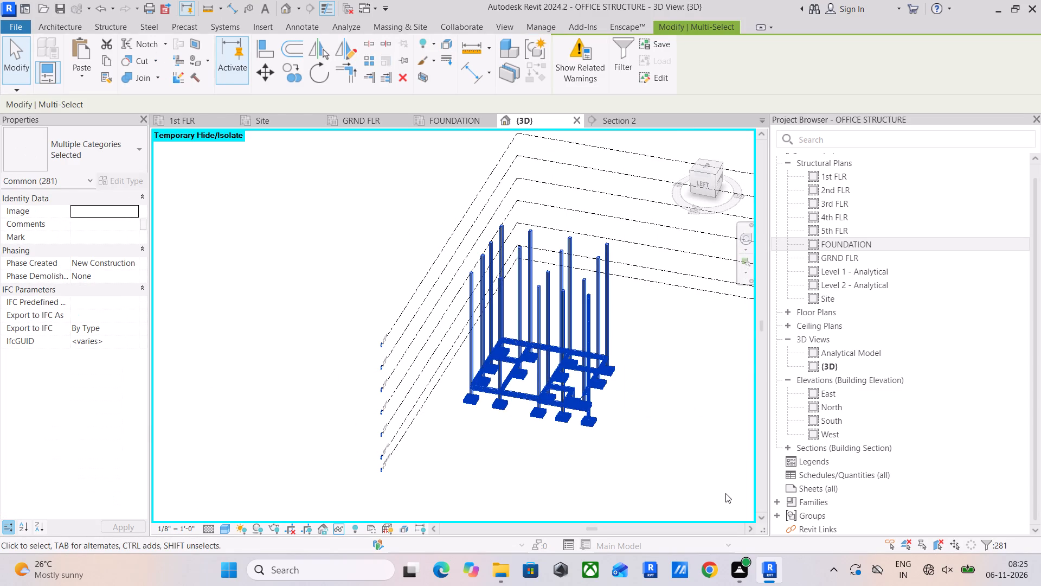
pyautogui.click(573, 94)
pyautogui.click(576, 62)
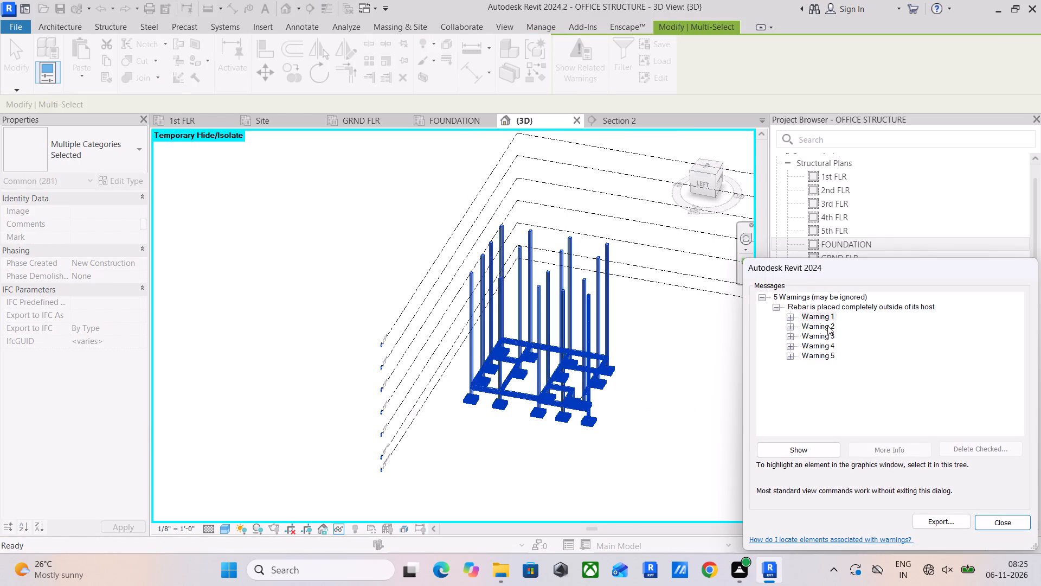
# Locate the #4 Shape 02 bar of Warning 2 (id 592351) in the model, following it past the beam's end.
pyautogui.click(789, 325)
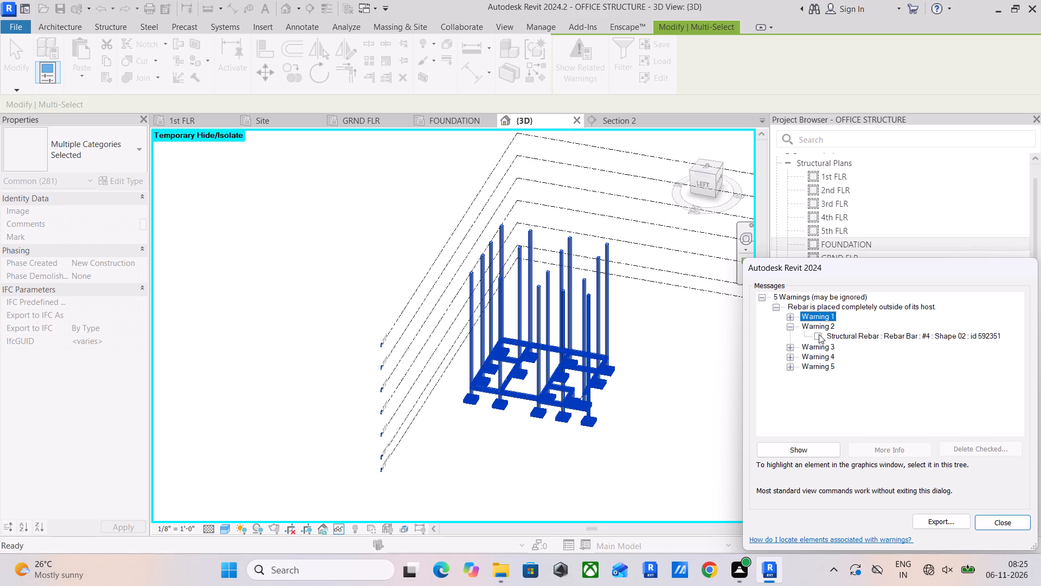
pyautogui.click(819, 334)
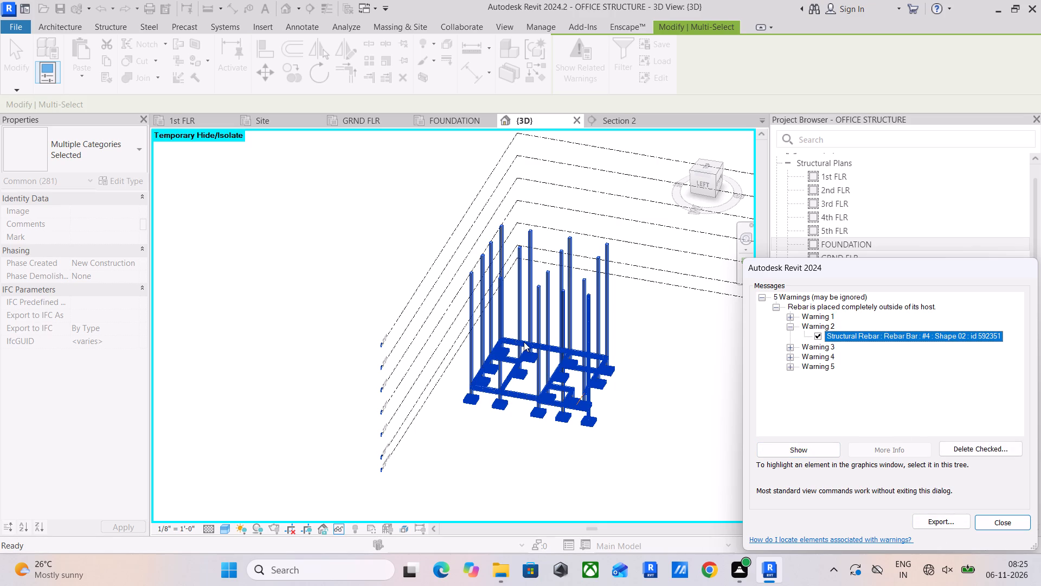
pyautogui.scroll(5, 524, 342)
pyautogui.scroll(5, 656, 505)
pyautogui.scroll(5, 634, 428)
pyautogui.moveTo(624, 422); pyautogui.dragTo(601, 468, button='middle')
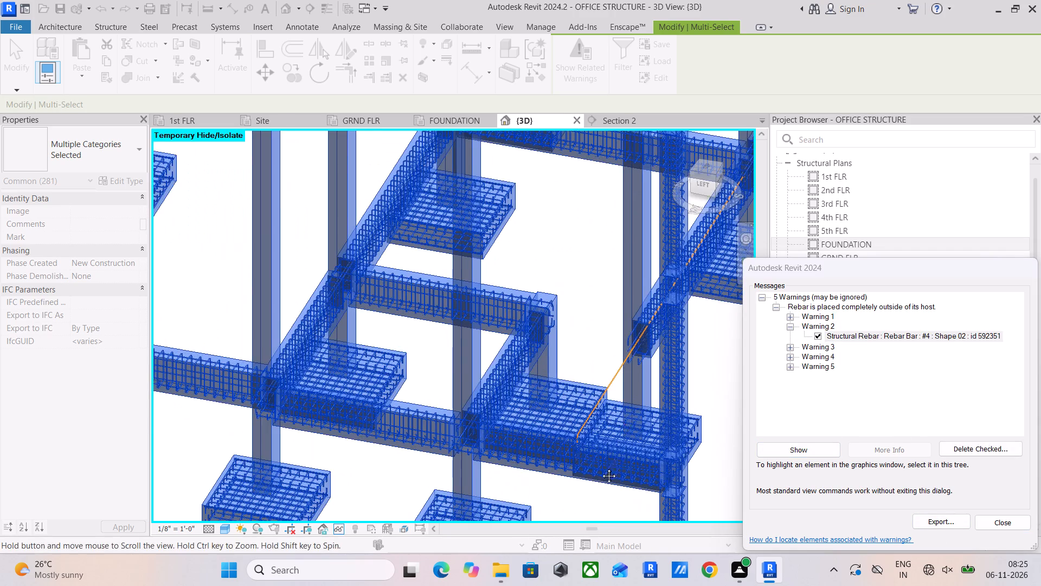
pyautogui.moveTo(601, 468); pyautogui.dragTo(593, 497, button='middle')
pyautogui.scroll(8, 595, 475)
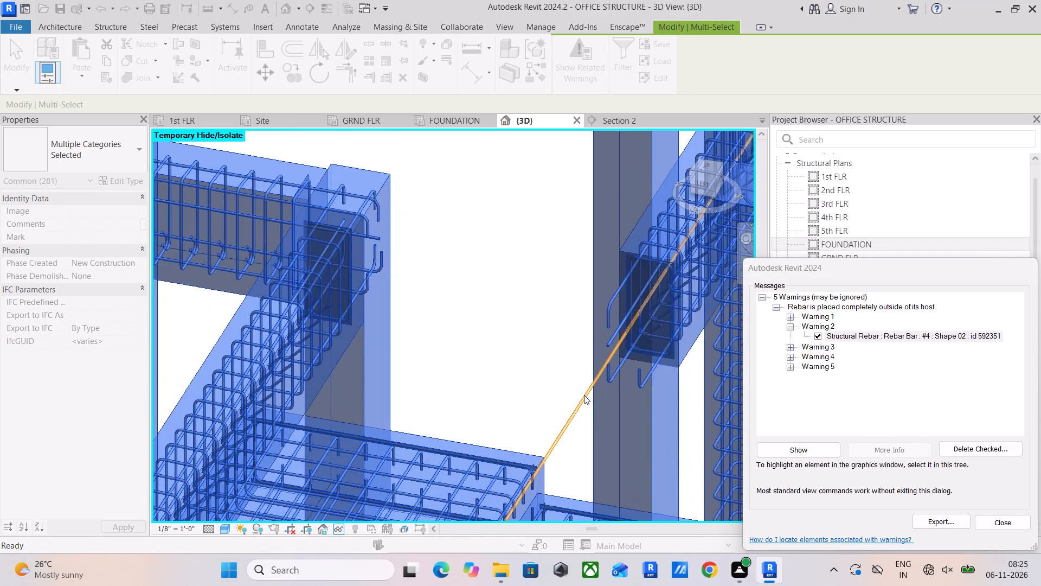
# Close the warnings and crop the 3D view with a selection box around the #4 Shape 02 bar spanning the beam gap.
pyautogui.click(1000, 519)
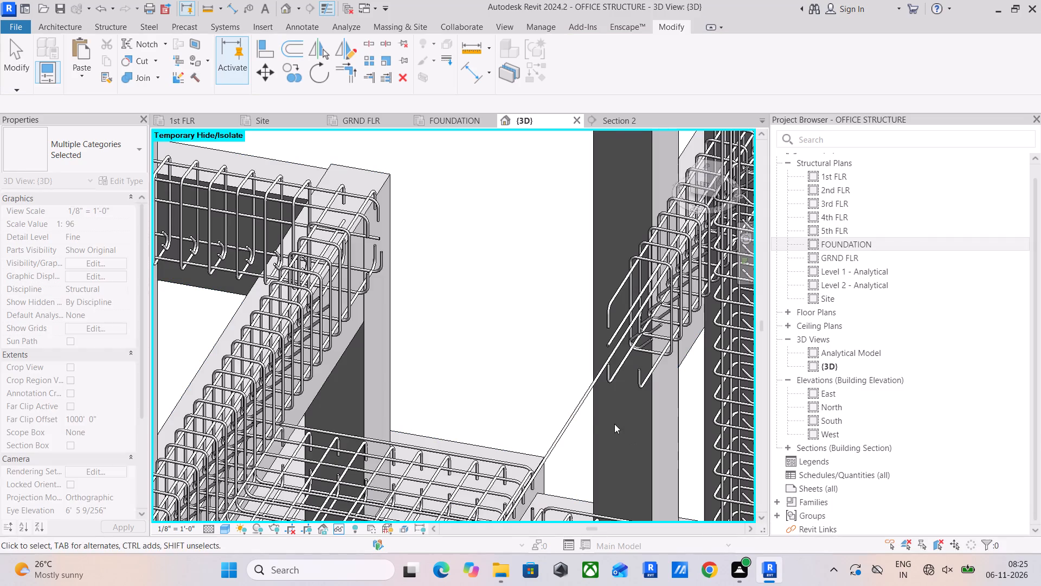
pyautogui.click(580, 404)
pyautogui.scroll(-3, 581, 403)
pyautogui.scroll(-3, 630, 357)
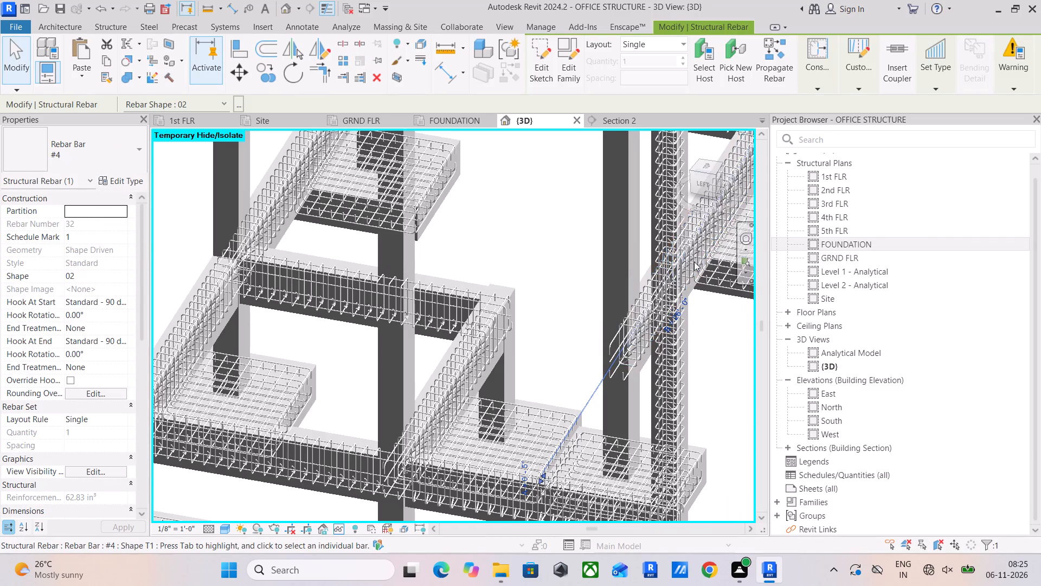
pyautogui.click(395, 73)
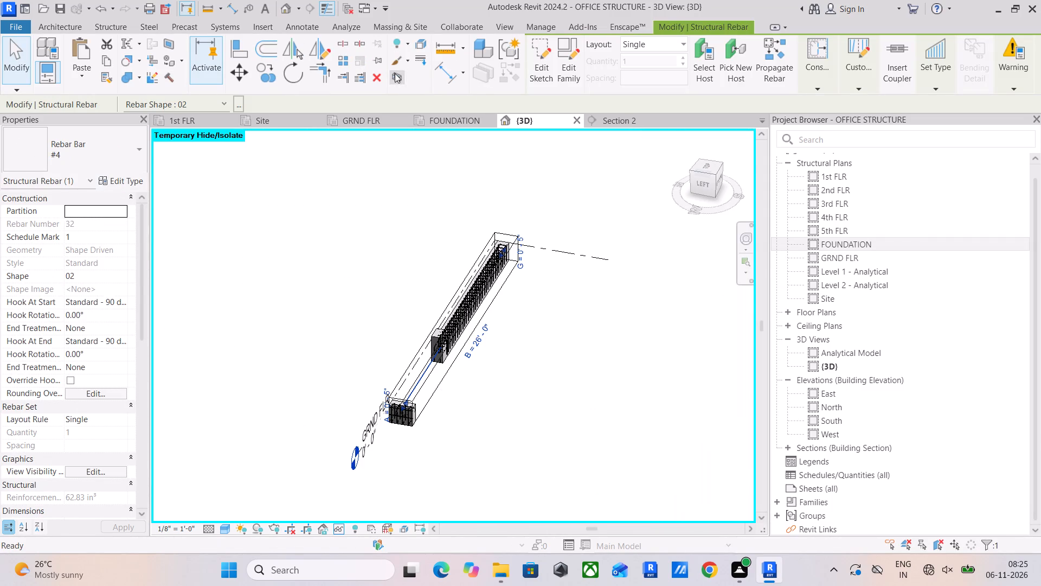
pyautogui.scroll(-1, 491, 345)
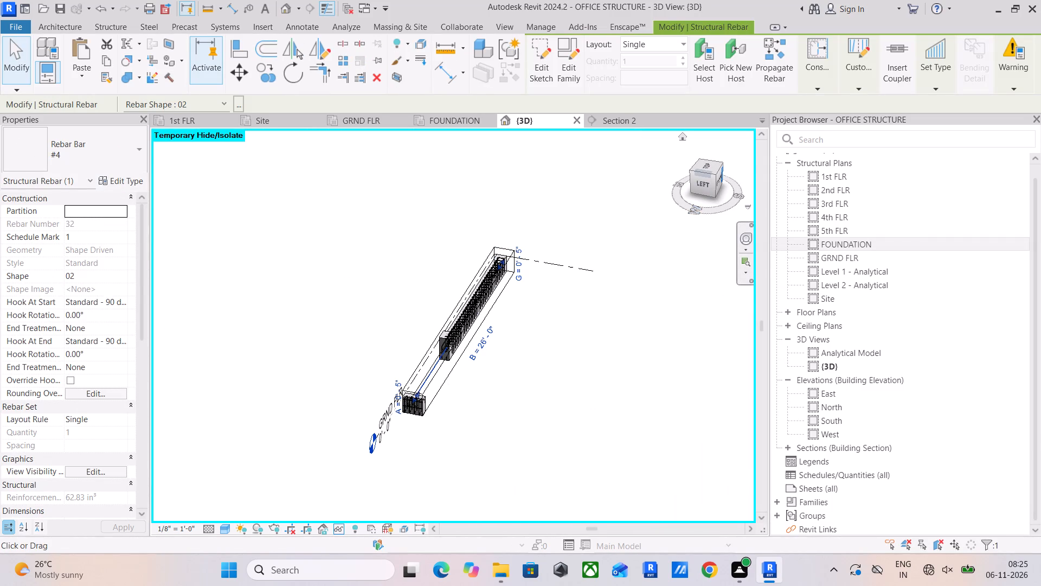
# From the front view, align the long #4 Shape 02 bar's end in the empty gap with the top hook inside the adjoining column.
pyautogui.click(719, 179)
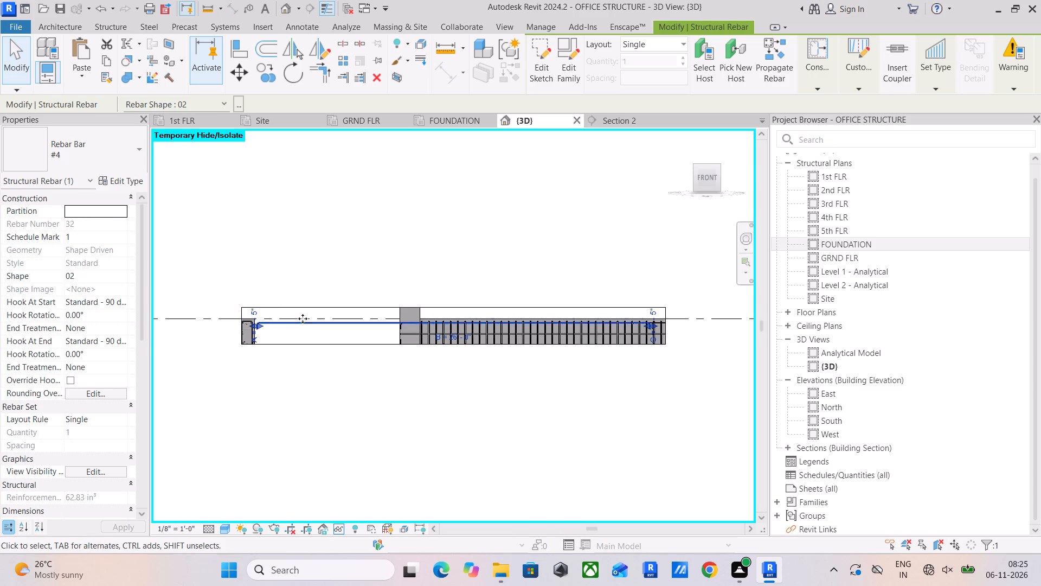
pyautogui.scroll(5, 264, 302)
pyautogui.moveTo(520, 409); pyautogui.dragTo(437, 412, button='middle')
pyautogui.scroll(4, 483, 367)
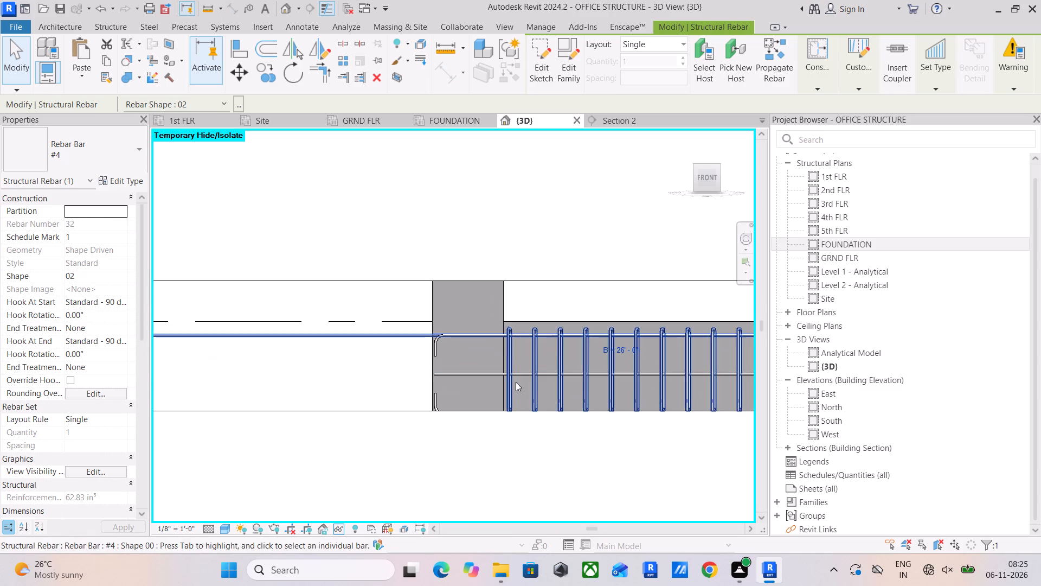
pyautogui.click(241, 49)
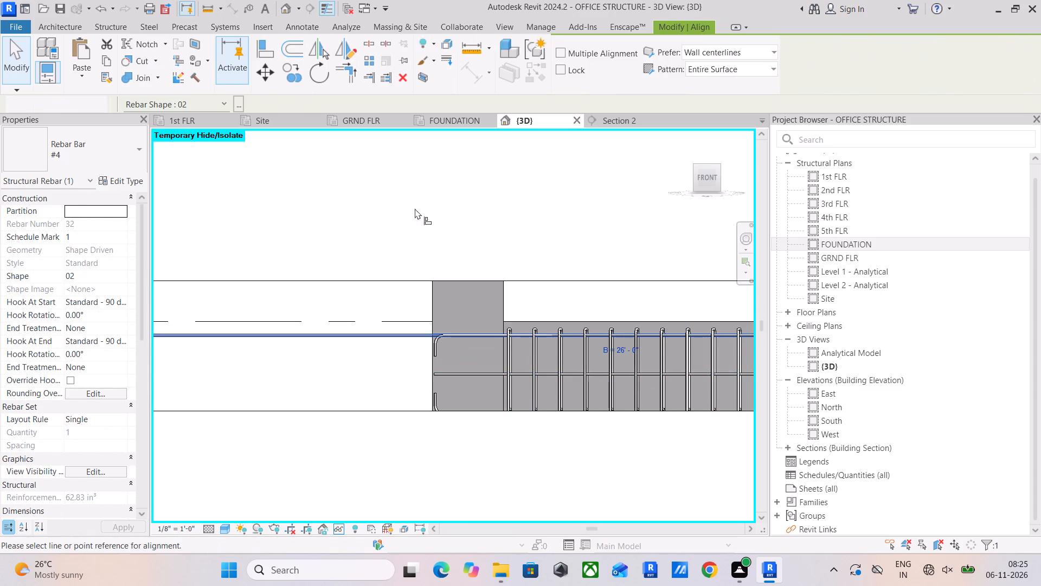
pyautogui.scroll(5, 442, 235)
pyautogui.scroll(5, 450, 434)
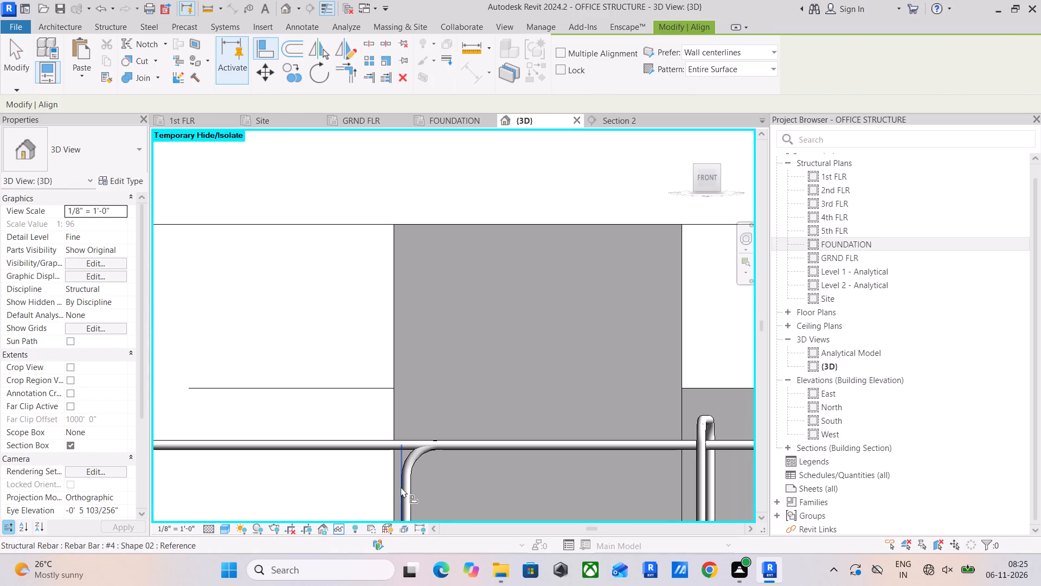
pyautogui.click(401, 487)
pyautogui.moveTo(403, 482); pyautogui.dragTo(696, 381, button='middle')
pyautogui.scroll(-11, 715, 357)
pyautogui.scroll(5, 250, 370)
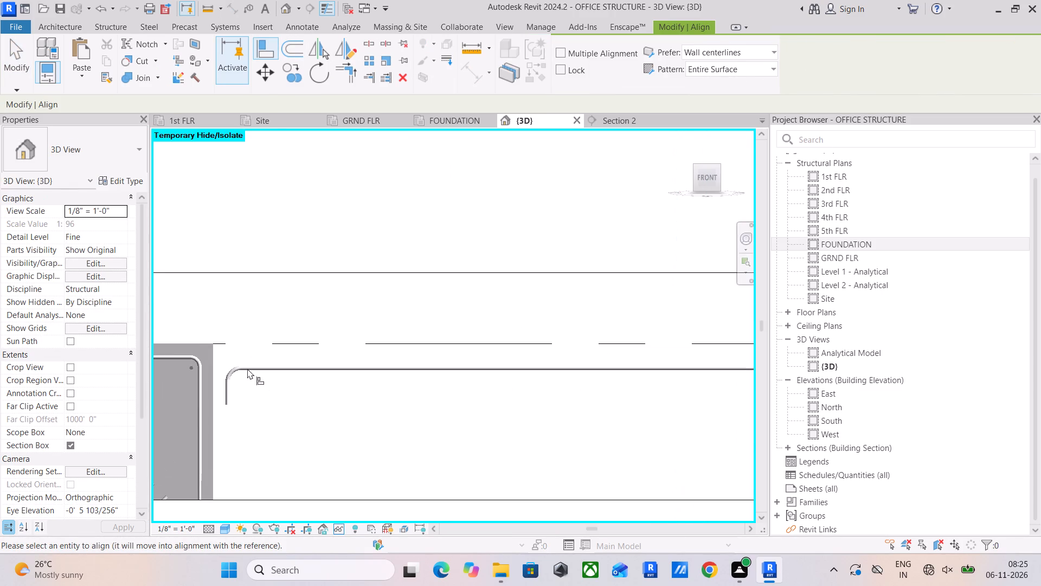
pyautogui.click(223, 387)
pyautogui.scroll(-9, 489, 351)
pyautogui.moveTo(674, 386); pyautogui.dragTo(521, 404, button='middle')
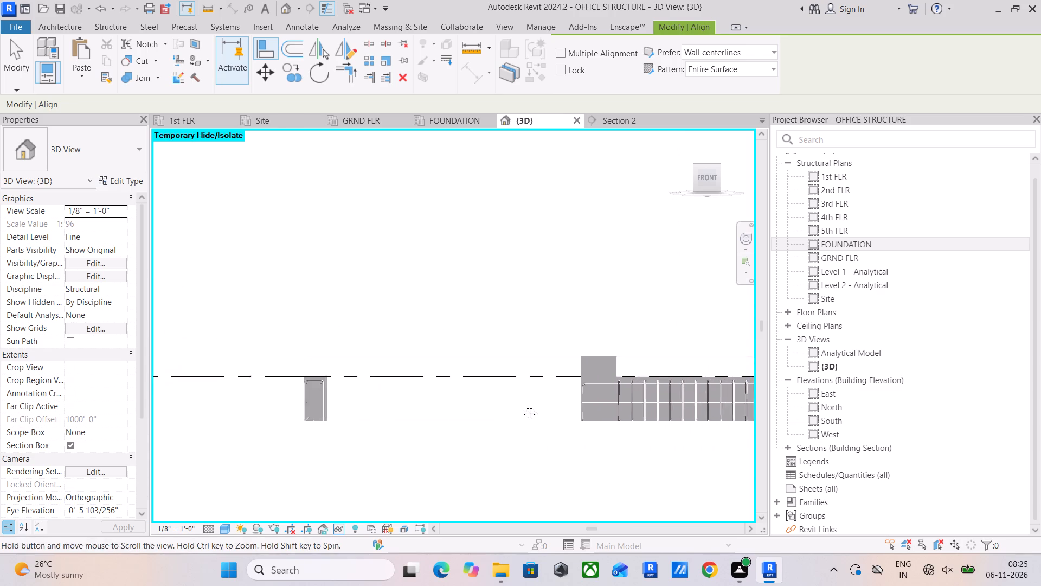
pyautogui.moveTo(521, 404); pyautogui.dragTo(518, 406, button='middle')
pyautogui.scroll(5, 577, 398)
pyautogui.moveTo(615, 408); pyautogui.dragTo(499, 399, button='middle')
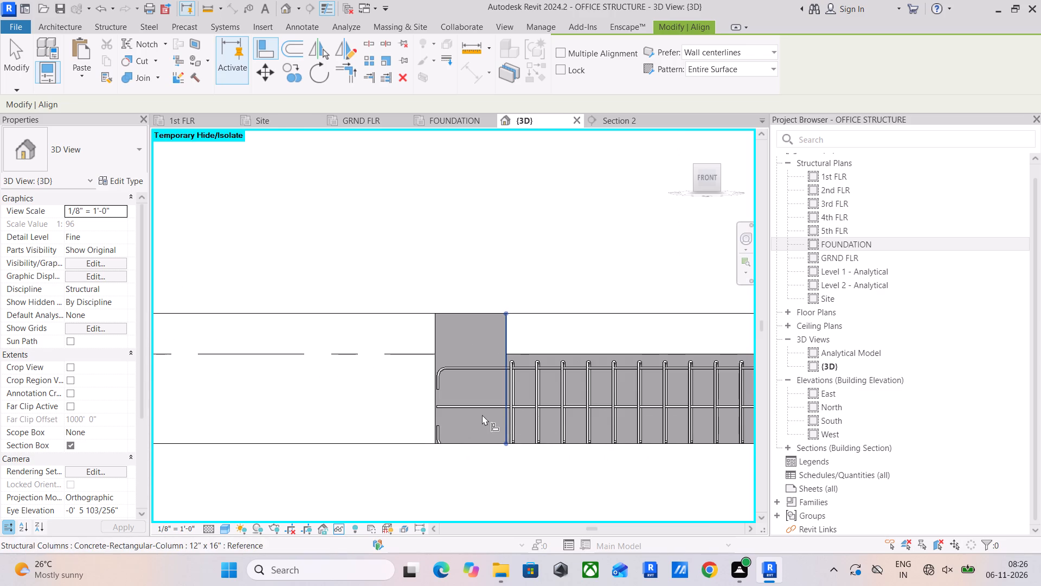
pyautogui.scroll(-4, 598, 396)
pyautogui.moveTo(597, 421); pyautogui.dragTo(236, 450, button='middle')
pyautogui.scroll(4, 656, 410)
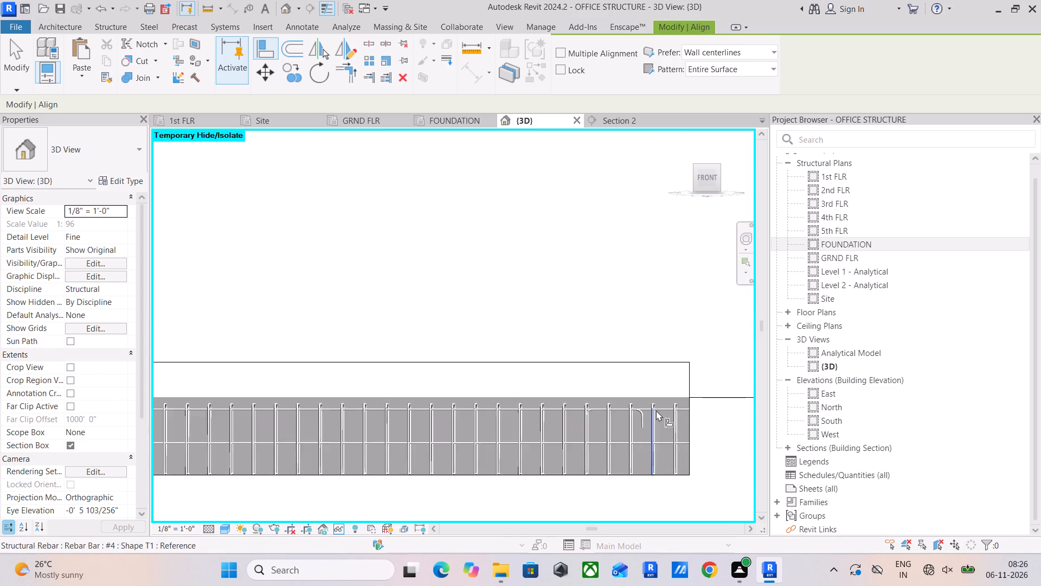
pyautogui.scroll(-4, 658, 406)
pyautogui.moveTo(10, 50); pyautogui.dragTo(12, 56)
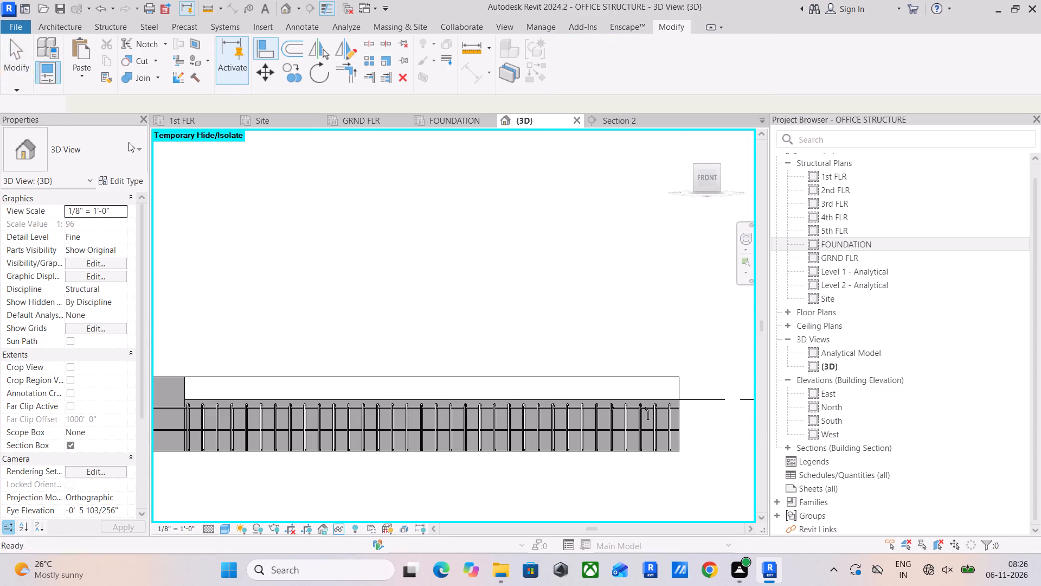
# Extend the section box lengthwise past the reinforced beam's far end to take in the next column and part of the following beam.
pyautogui.click(618, 374)
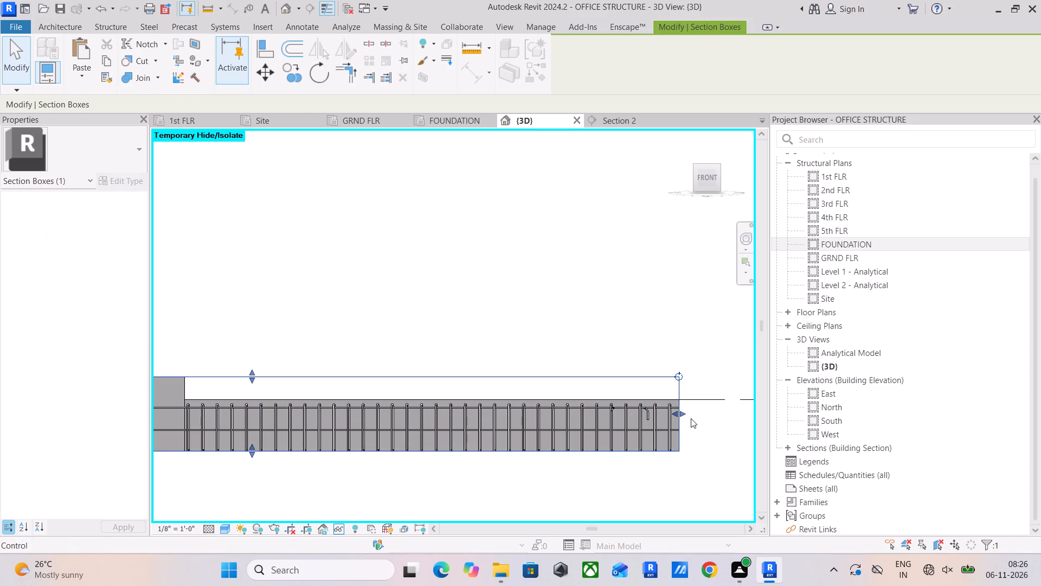
pyautogui.scroll(-5, 691, 418)
pyautogui.moveTo(757, 445); pyautogui.dragTo(627, 460, button='middle')
pyautogui.moveTo(661, 438); pyautogui.dragTo(540, 448, button='middle')
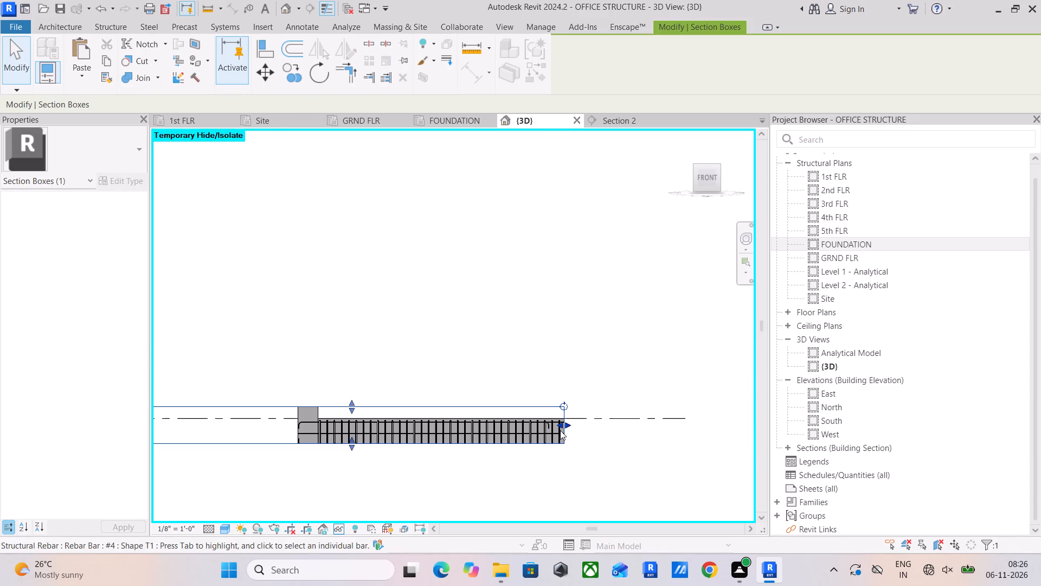
pyautogui.moveTo(566, 425); pyautogui.dragTo(685, 431)
# Align the #4 Shape 02 bar's other hooked end, lying within the beam, with the top bar's hook at the next column's far face.
pyautogui.scroll(5, 552, 421)
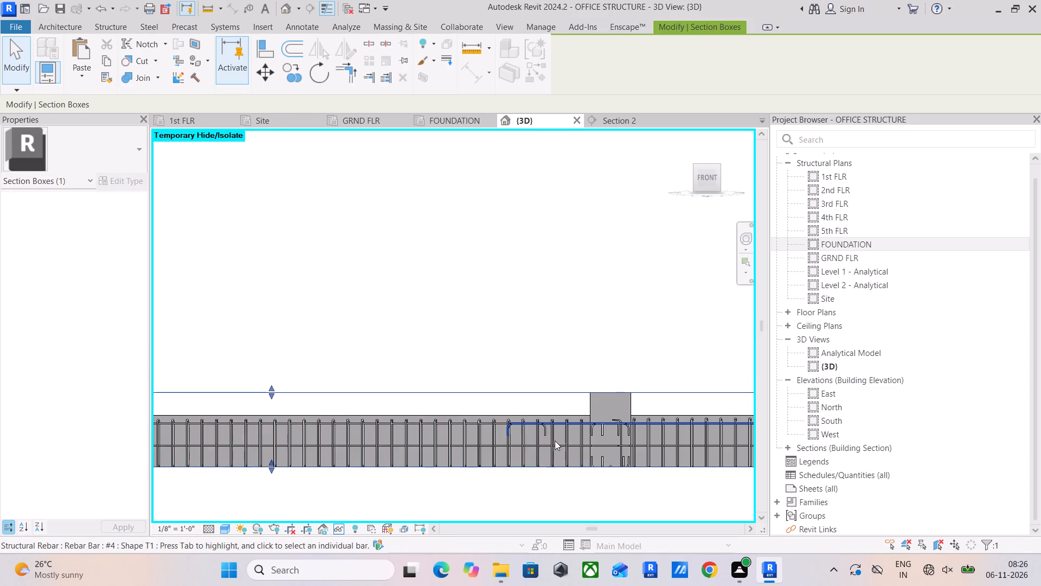
pyautogui.scroll(10, 608, 432)
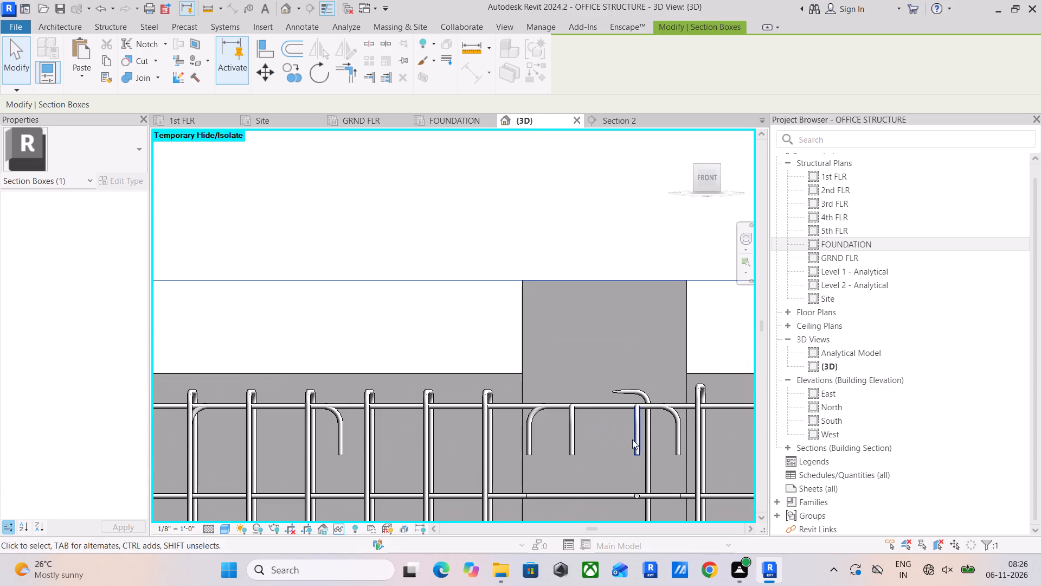
pyautogui.click(271, 54)
pyautogui.click(680, 423)
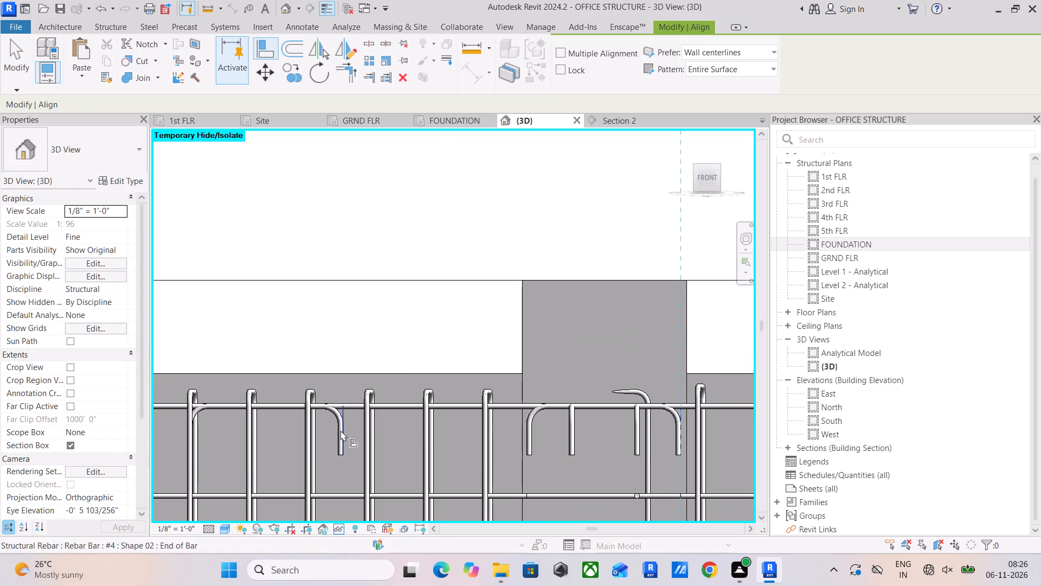
pyautogui.click(340, 430)
pyautogui.scroll(-5, 476, 408)
pyautogui.moveTo(502, 450); pyautogui.dragTo(515, 433, button='middle')
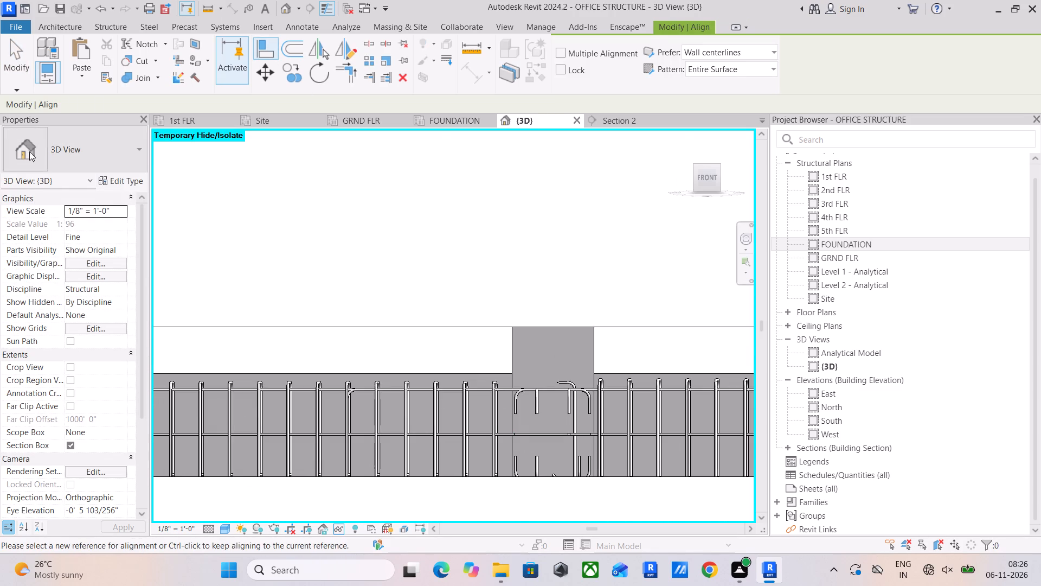
pyautogui.click(6, 39)
# Extend the section box downward to below the beam's underside.
pyautogui.click(363, 390)
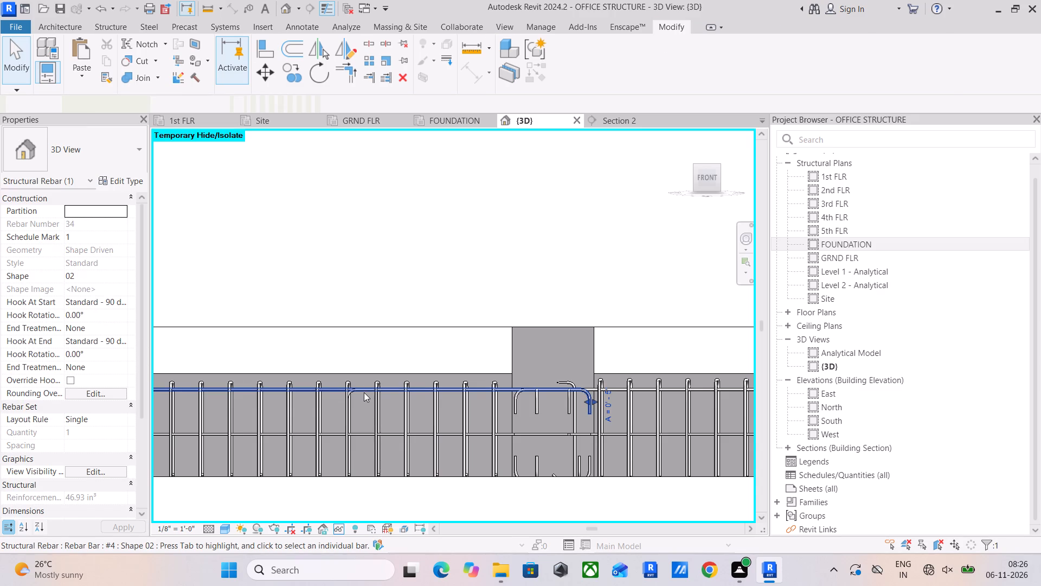
pyautogui.moveTo(482, 462); pyautogui.dragTo(493, 421, button='middle')
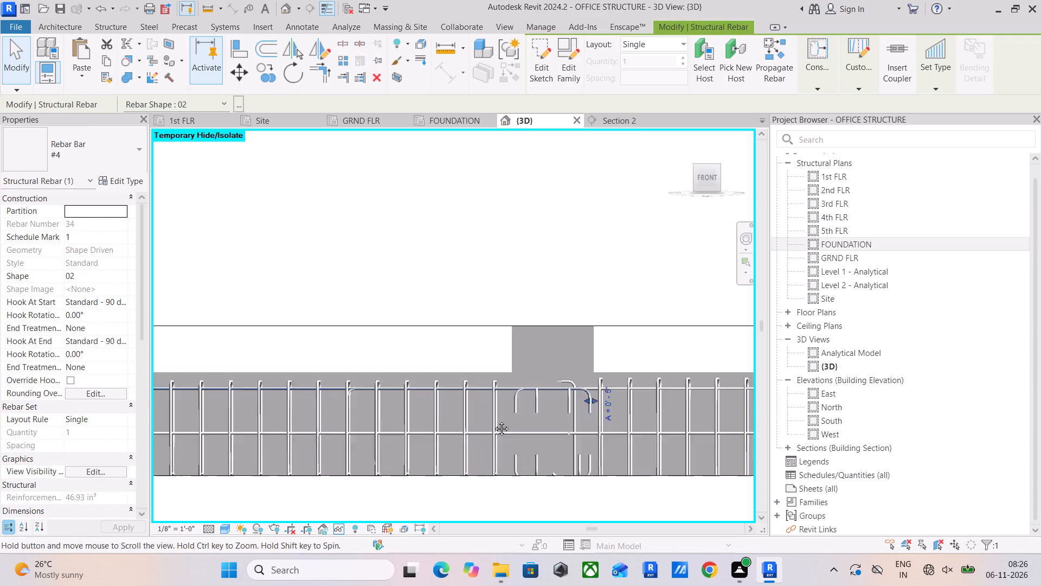
pyautogui.moveTo(493, 421); pyautogui.dragTo(503, 355, button='middle')
pyautogui.click(436, 216)
pyautogui.scroll(-5, 493, 375)
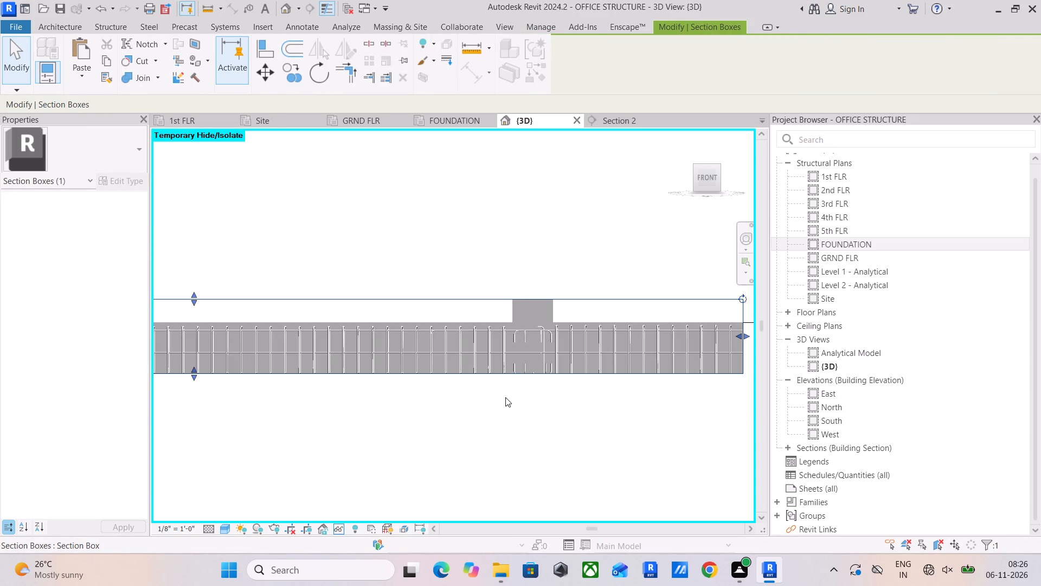
pyautogui.moveTo(192, 379); pyautogui.dragTo(199, 408)
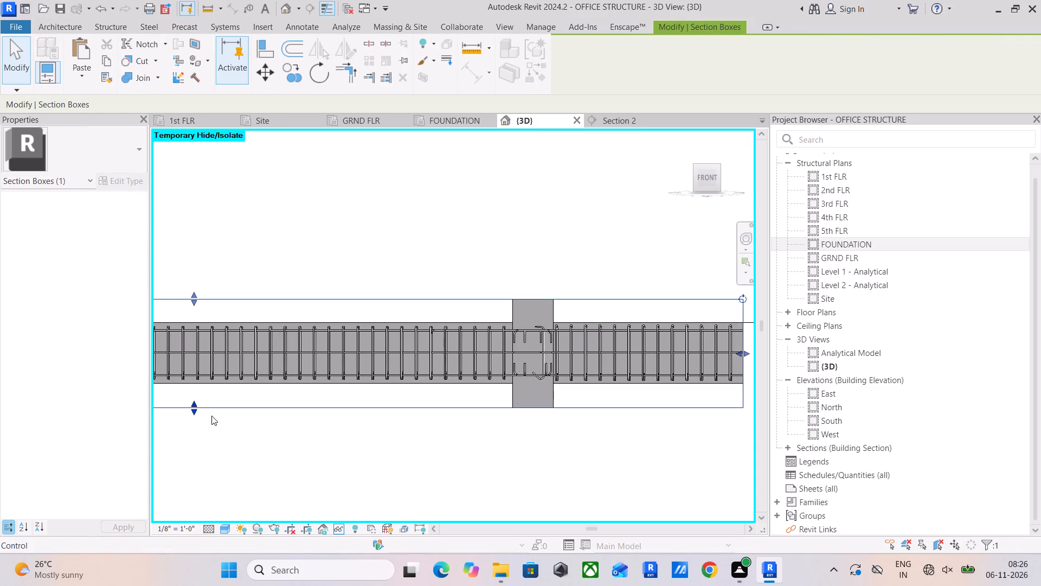
# Compare the beam's longitudinal bars, and delete the overlapping #4 Shape 02 bar at the beam's top.
pyautogui.scroll(3, 520, 371)
pyautogui.scroll(4, 455, 362)
pyautogui.click(492, 390)
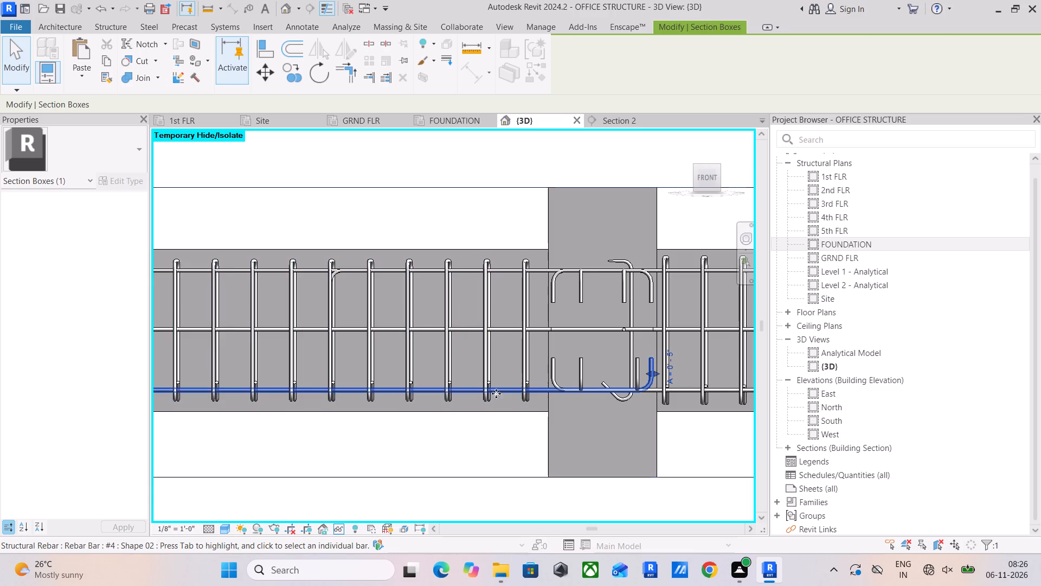
pyautogui.click(509, 325)
pyautogui.click(503, 272)
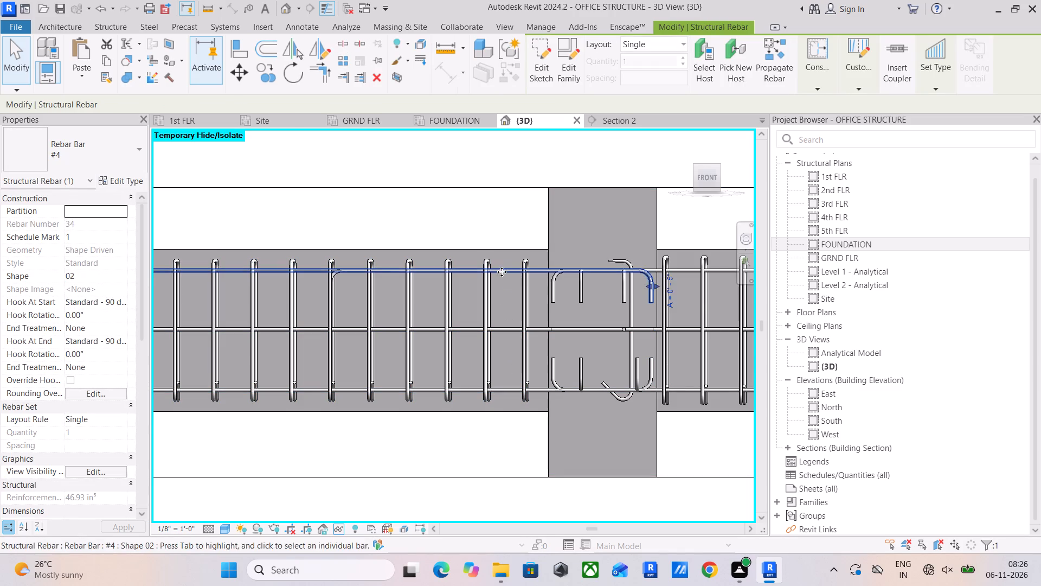
pyautogui.scroll(5, 550, 250)
pyautogui.scroll(4, 473, 253)
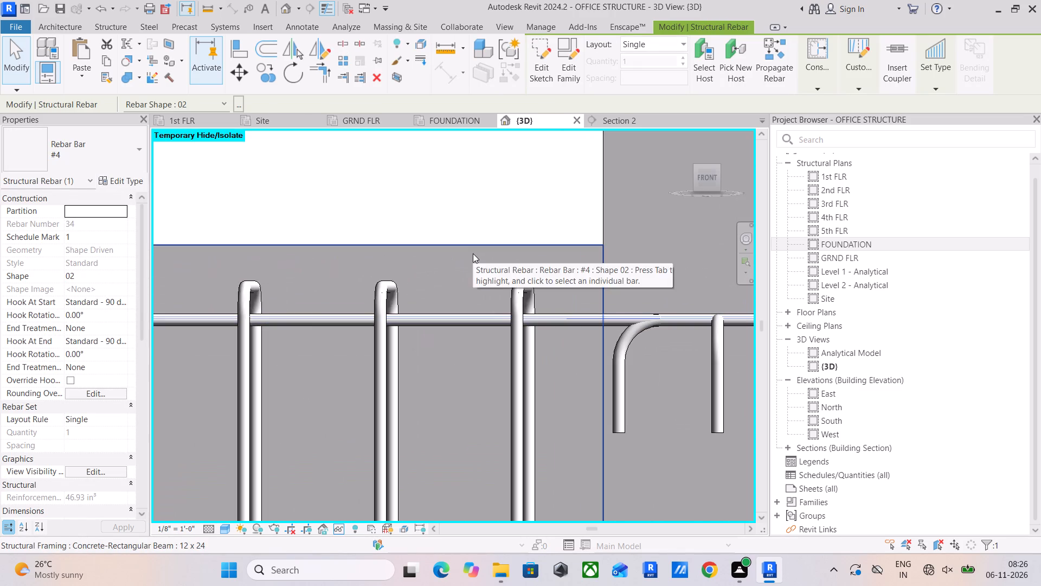
pyautogui.scroll(-11, 466, 314)
pyautogui.keyDown('shift'); pyautogui.moveTo(460, 351); pyautogui.dragTo(548, 418, button='middle'); pyautogui.keyUp('shift')
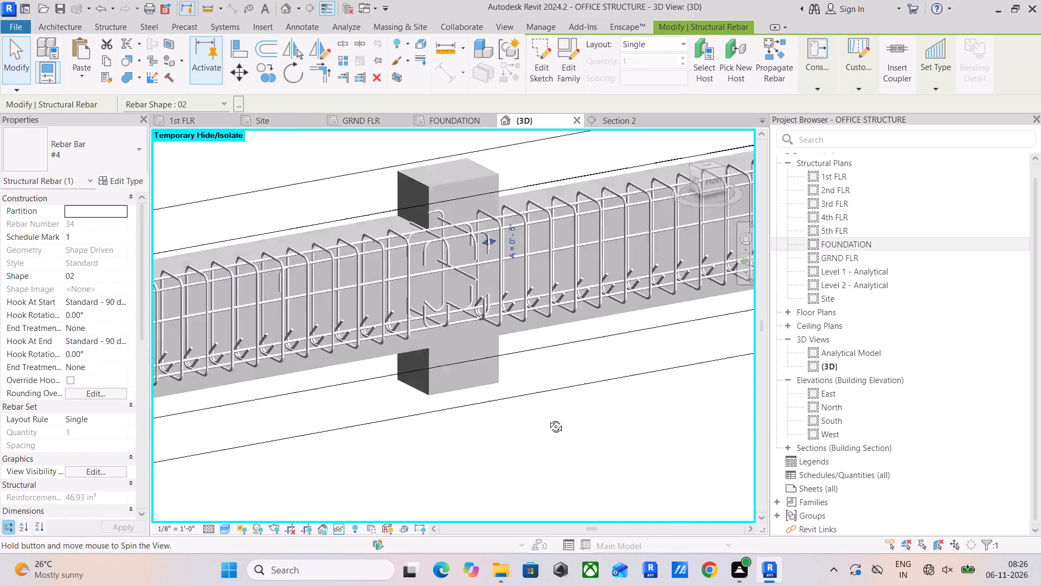
pyautogui.keyDown('shift'); pyautogui.moveTo(548, 418); pyautogui.dragTo(578, 427, button='middle'); pyautogui.keyUp('shift')
pyautogui.moveTo(390, 369); pyautogui.dragTo(735, 479, button='middle')
pyautogui.scroll(9, 569, 291)
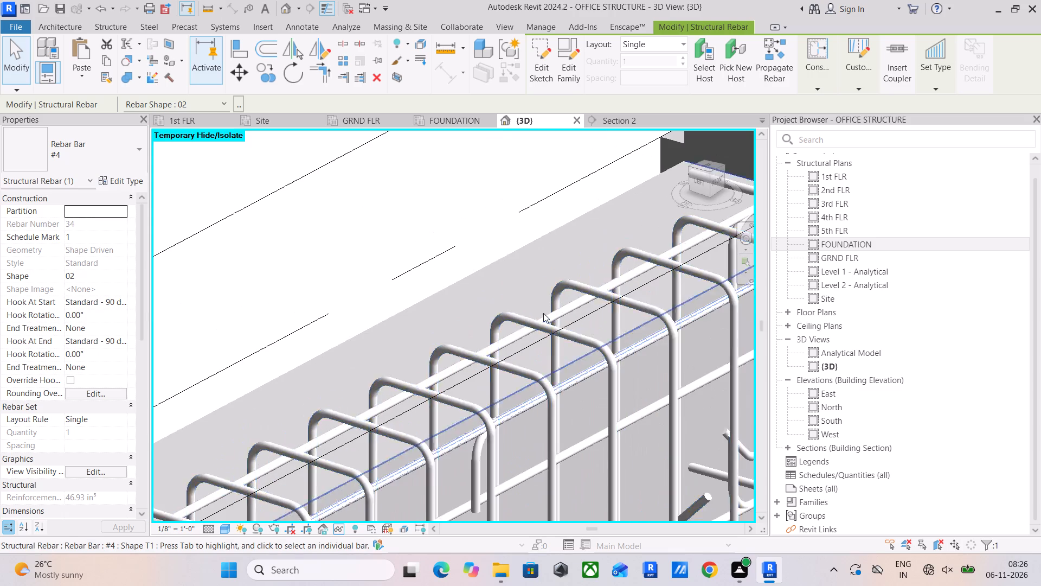
pyautogui.press('Delete')
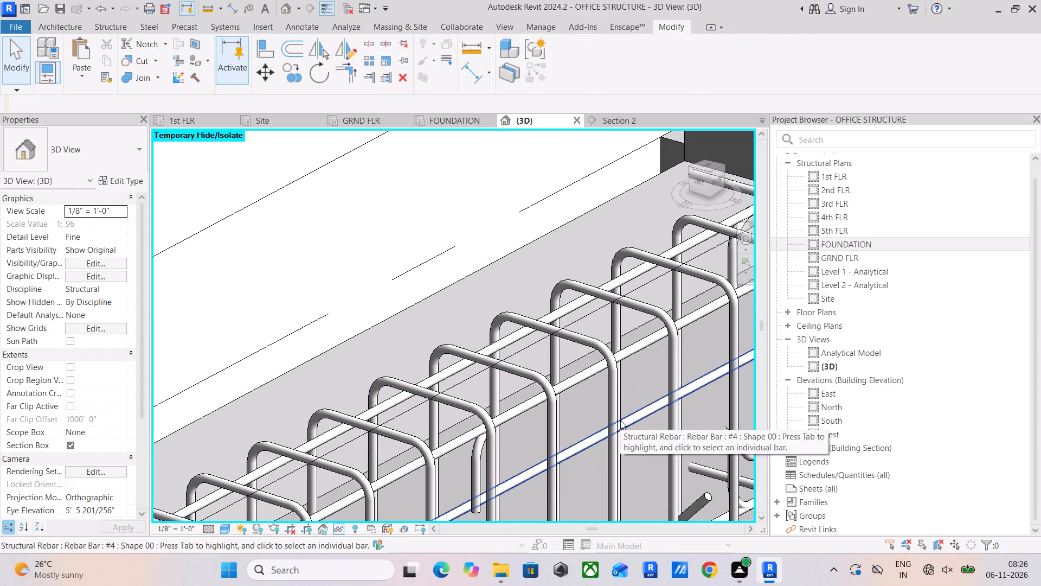
# Delete the #4 Shape 00 bar at the beam's mid-height.
pyautogui.click(600, 432)
pyautogui.scroll(-4, 590, 485)
pyautogui.moveTo(593, 484); pyautogui.dragTo(588, 395, button='middle')
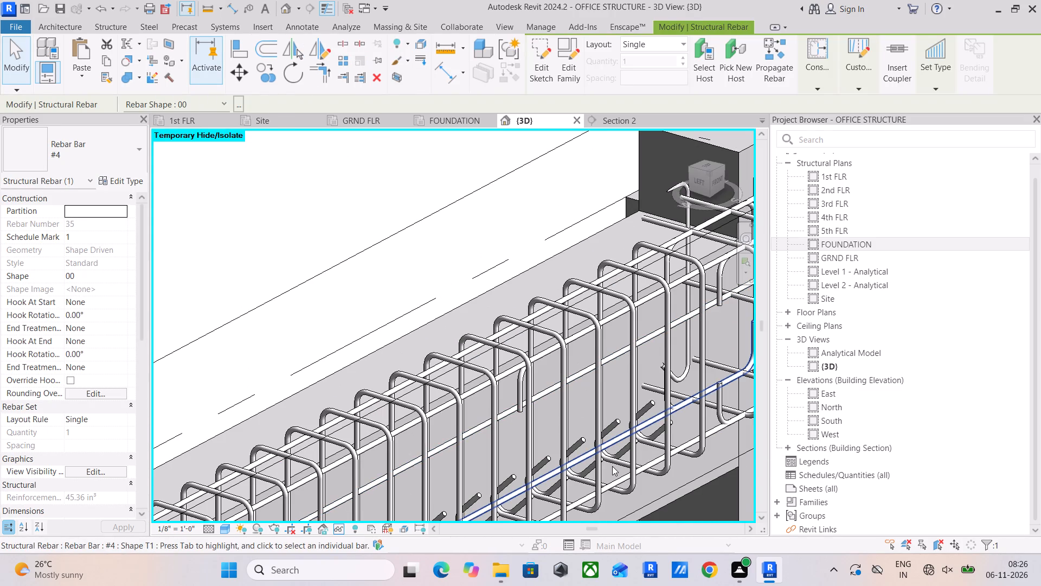
pyautogui.press('Delete')
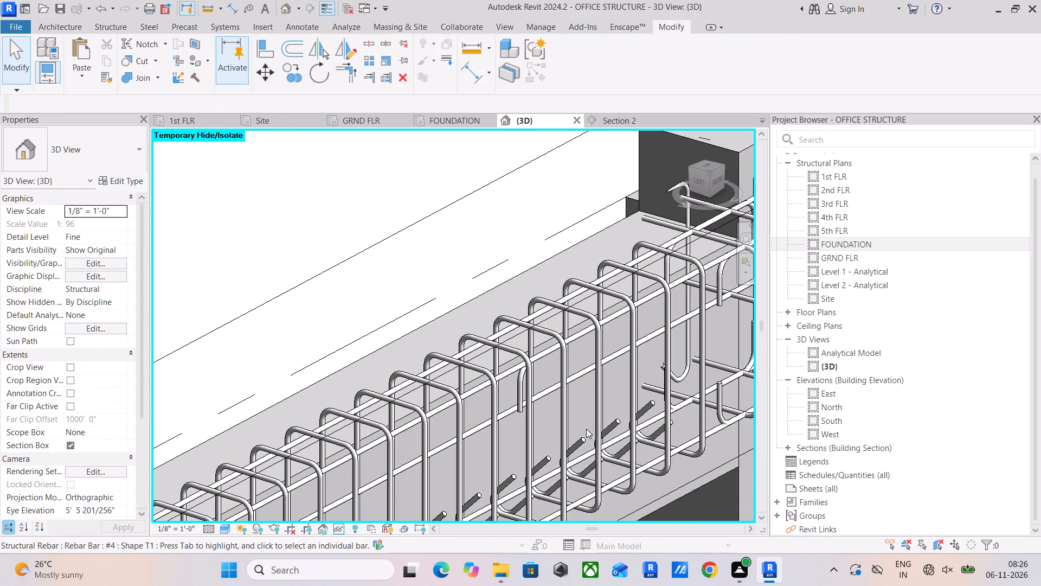
# Check the remaining #4 Shape 02 bars along the beam's top and bottom by selecting them one by one.
pyautogui.click(590, 452)
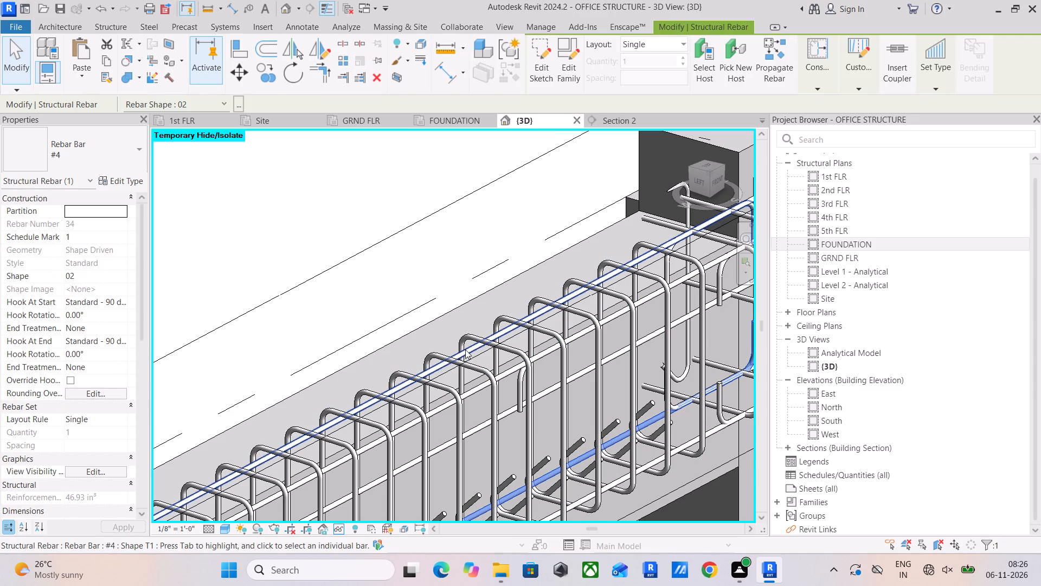
pyautogui.click(465, 349)
pyautogui.moveTo(537, 398); pyautogui.dragTo(534, 276, button='middle')
pyautogui.click(540, 397)
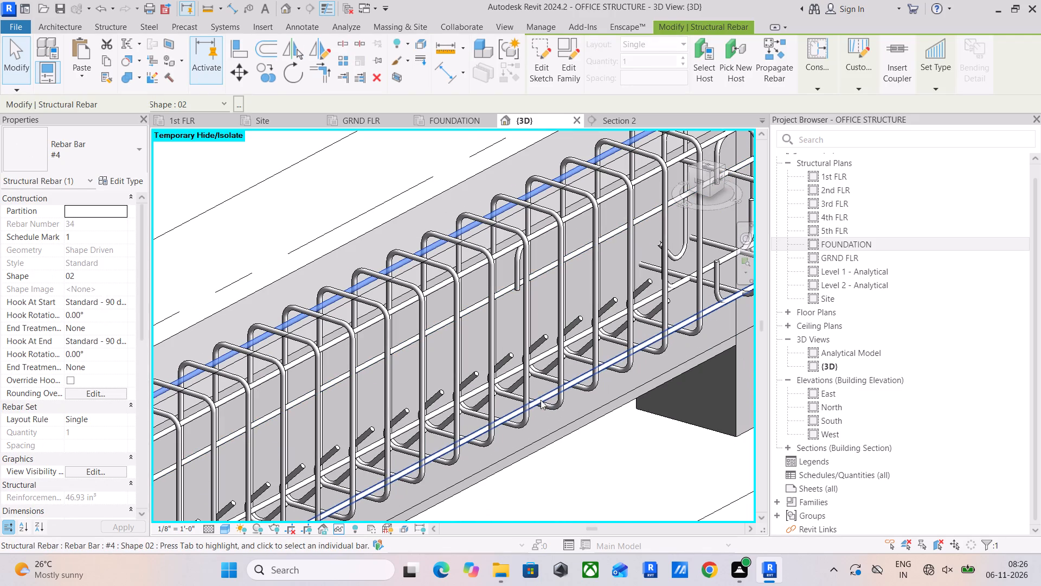
pyautogui.click(438, 407)
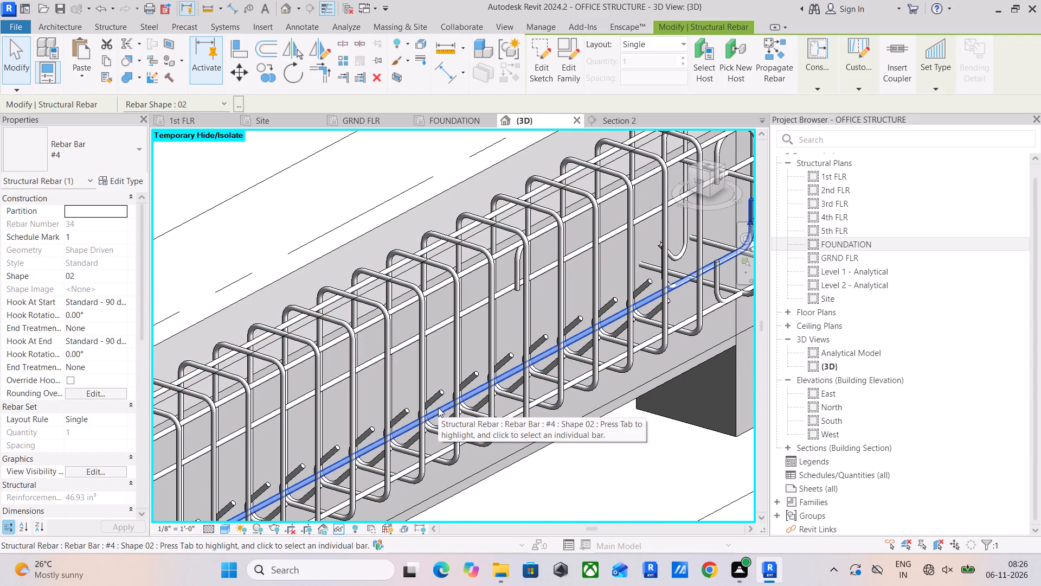
# Turn off the 3D view's section box to show the entire structure again.
pyautogui.scroll(-4, 477, 436)
pyautogui.click(589, 492)
pyautogui.scroll(-7, 591, 439)
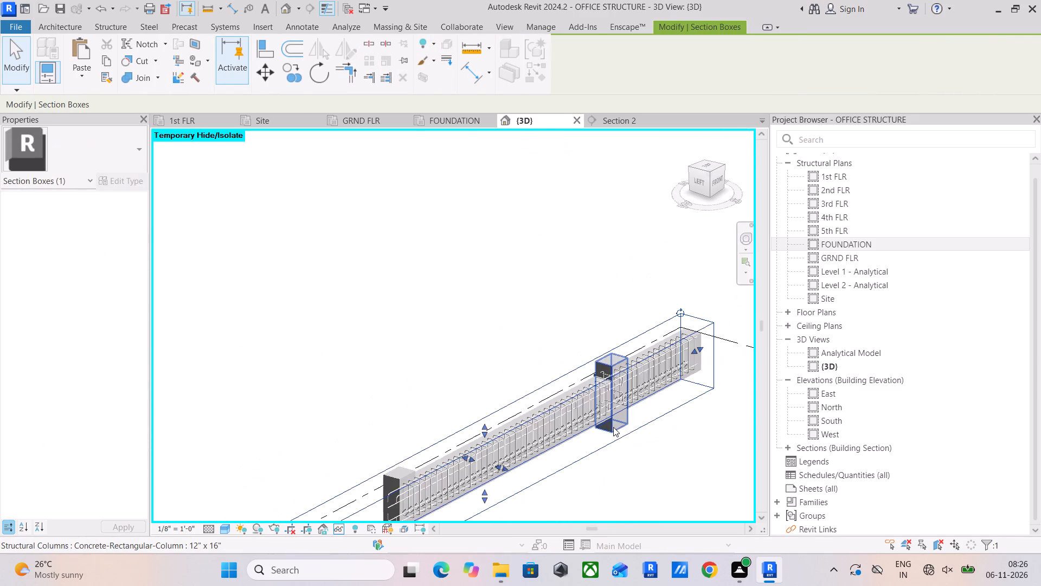
pyautogui.scroll(-14, 613, 427)
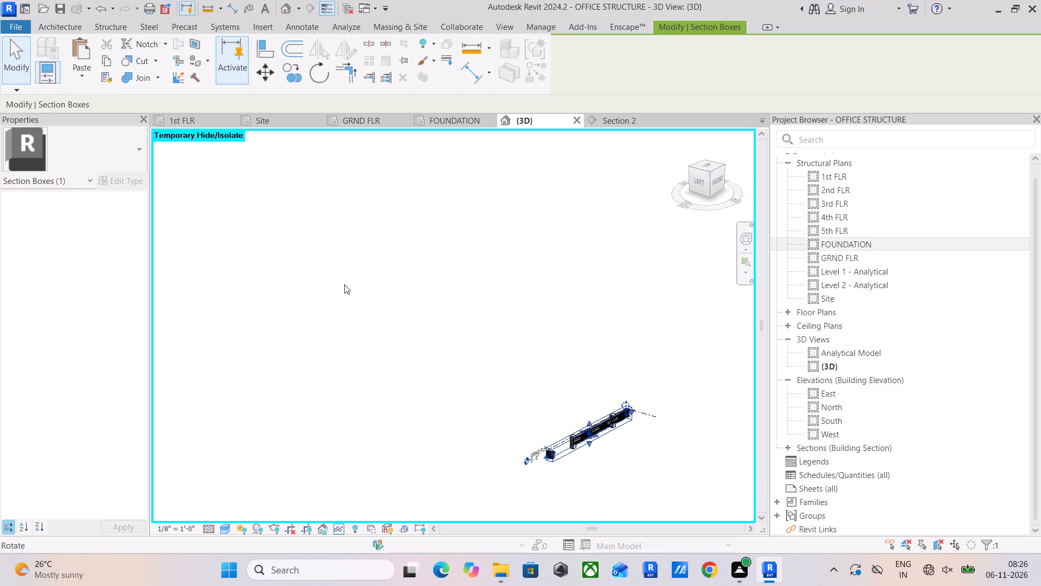
pyautogui.click(419, 297)
pyautogui.click(69, 443)
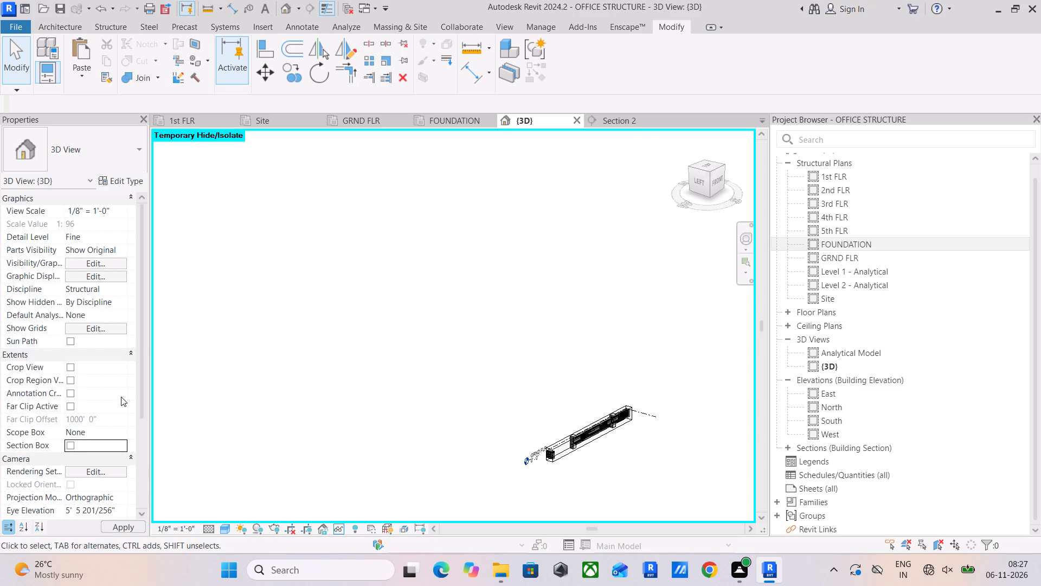
pyautogui.scroll(4, 427, 372)
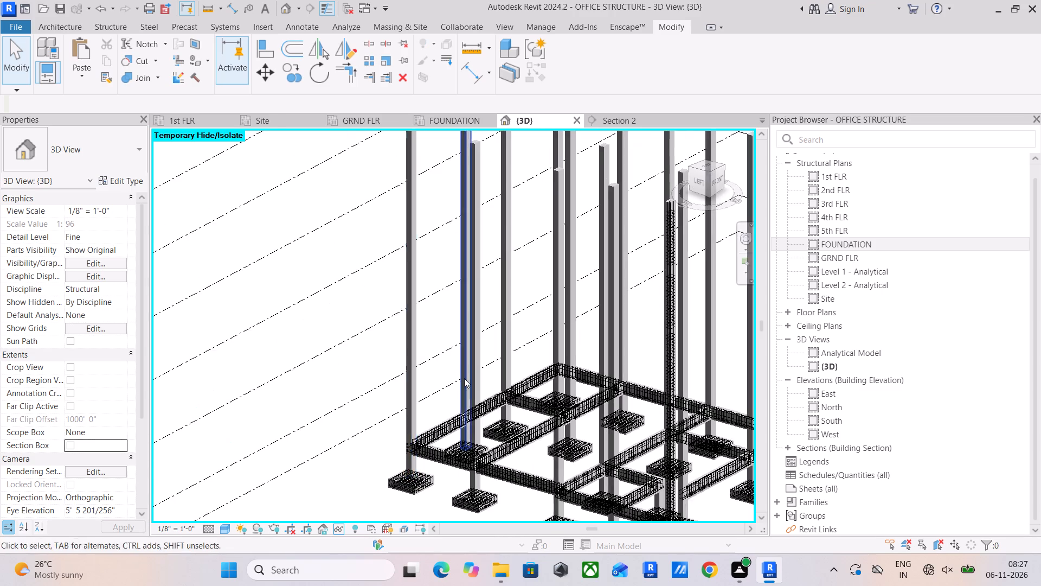
pyautogui.moveTo(464, 378); pyautogui.dragTo(450, 289, button='middle')
pyautogui.scroll(1, 450, 289)
pyautogui.scroll(-11, 449, 289)
pyautogui.moveTo(494, 346); pyautogui.dragTo(481, 408, button='middle')
pyautogui.scroll(-2, 461, 358)
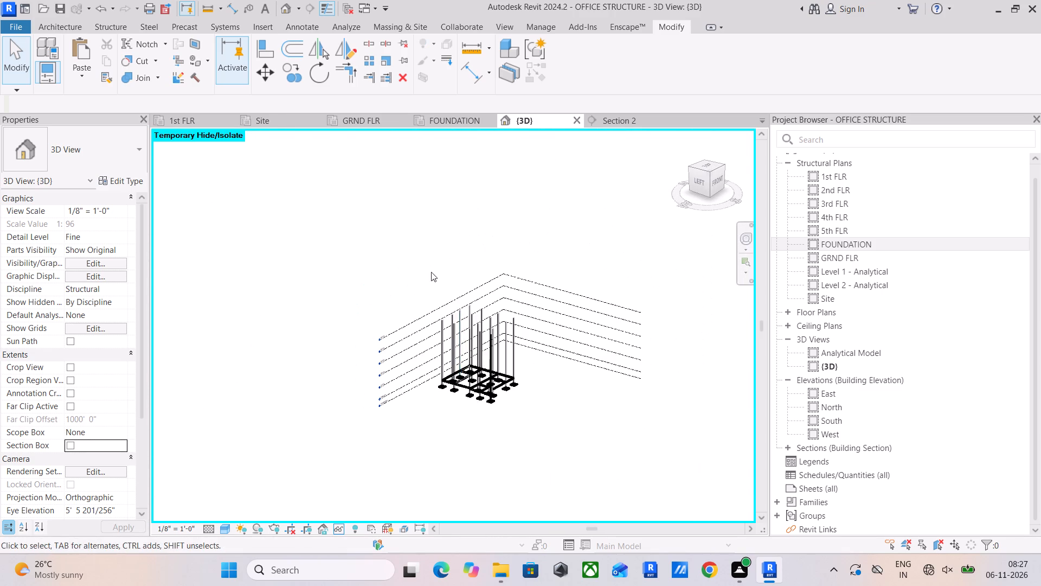
# Review the warnings for the whole structure and locate the Warning 2 #4 Shape 02 rebar in its beam.
pyautogui.moveTo(429, 267); pyautogui.dragTo(549, 442)
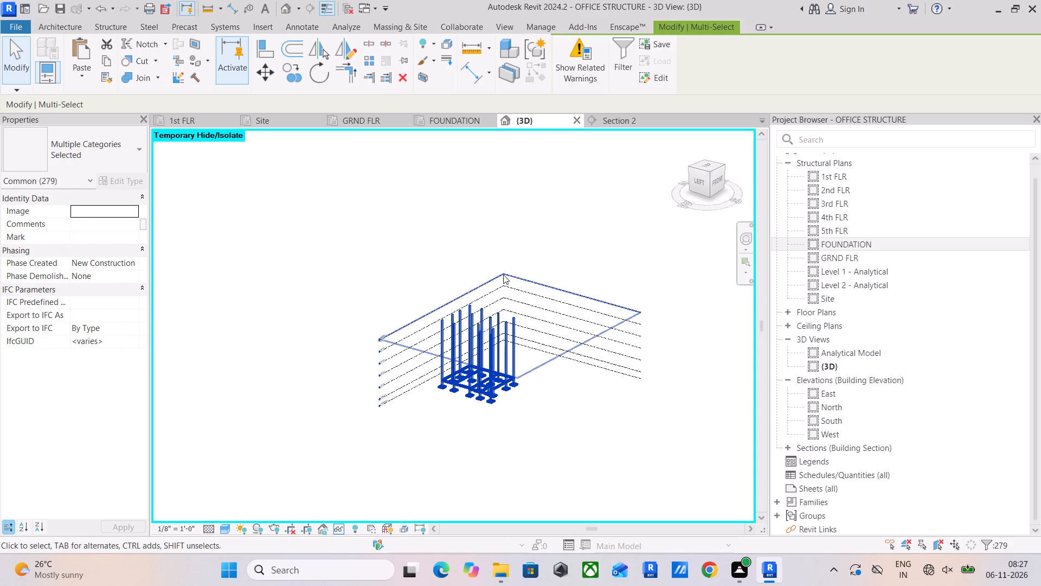
pyautogui.click(575, 55)
pyautogui.scroll(3, 788, 324)
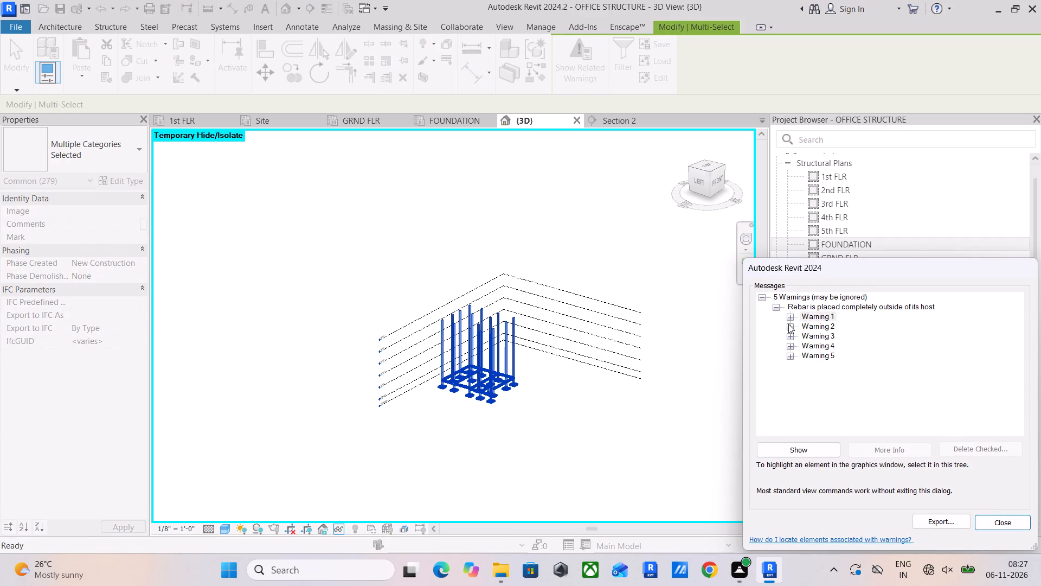
pyautogui.scroll(4, 788, 324)
pyautogui.click(788, 327)
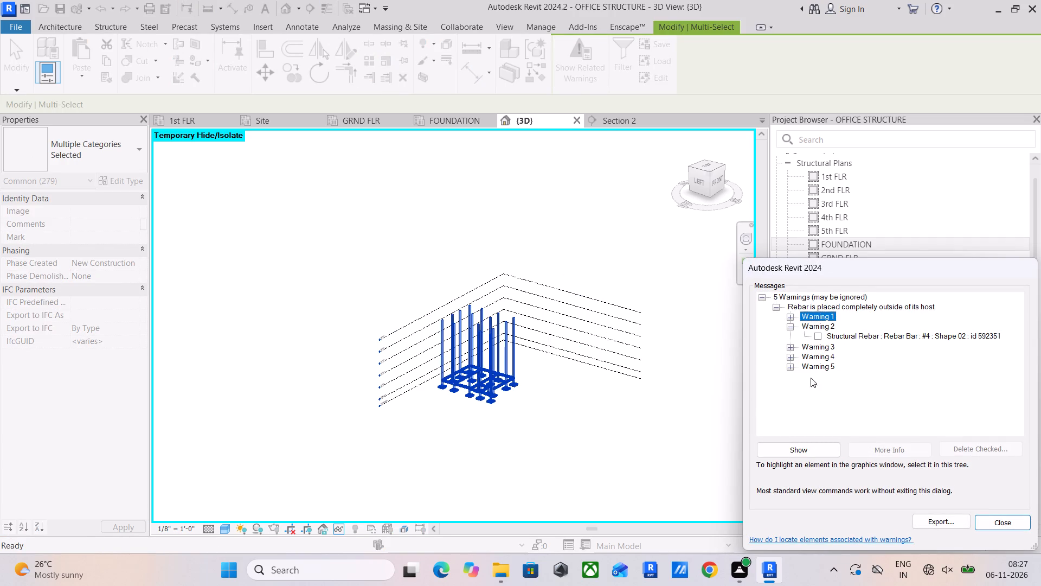
pyautogui.scroll(9, 494, 348)
pyautogui.scroll(5, 512, 422)
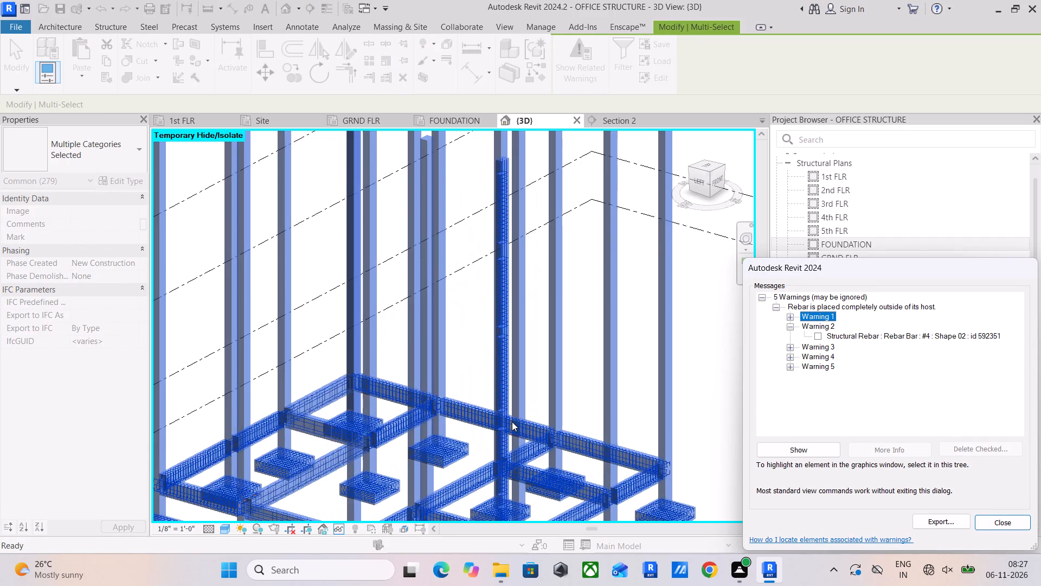
pyautogui.moveTo(442, 441); pyautogui.dragTo(454, 285, button='middle')
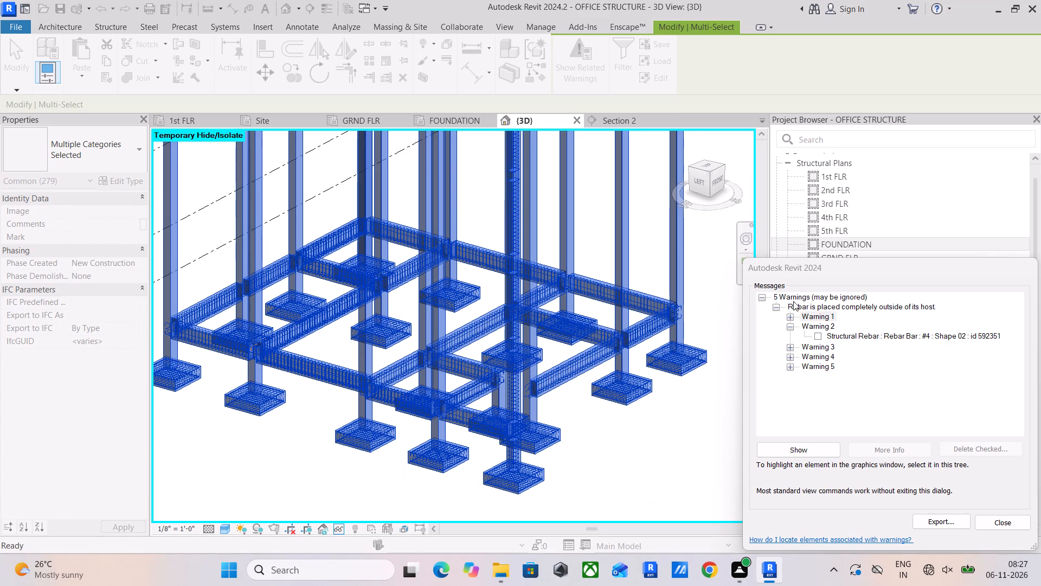
pyautogui.click(817, 337)
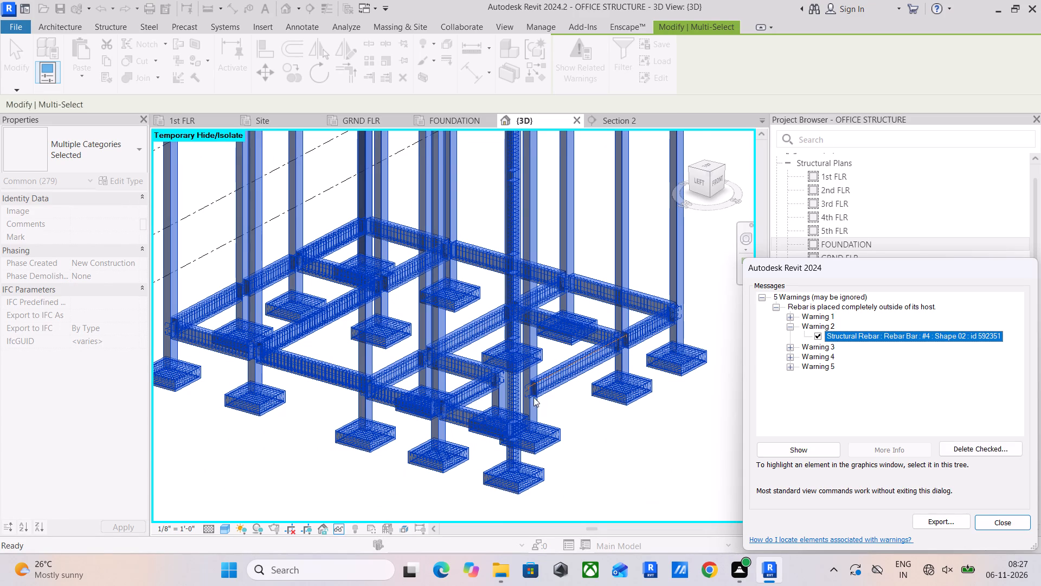
pyautogui.scroll(15, 557, 359)
pyautogui.scroll(3, 508, 431)
pyautogui.moveTo(507, 431); pyautogui.dragTo(507, 417, button='middle')
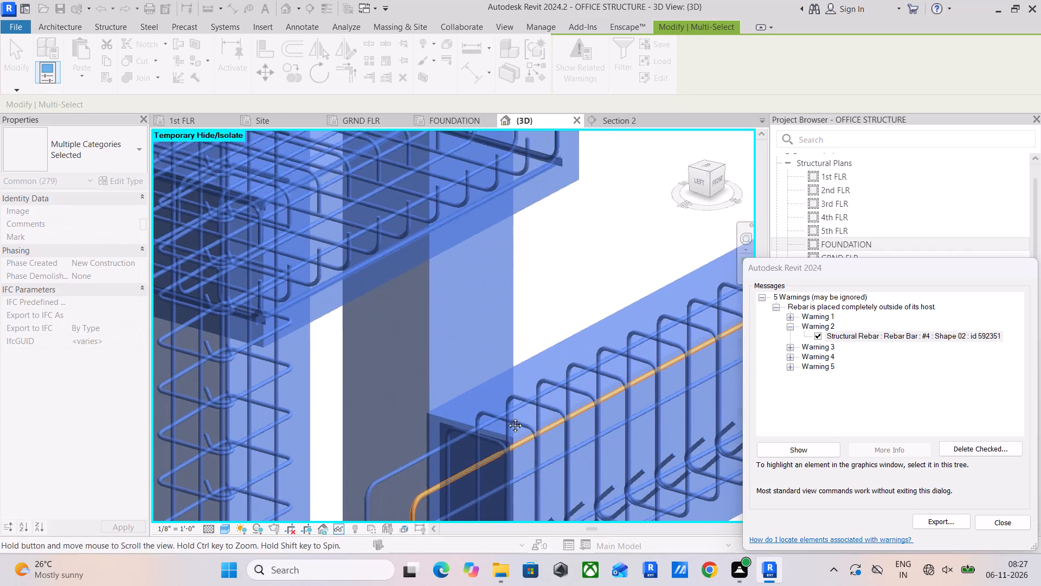
pyautogui.moveTo(507, 417); pyautogui.dragTo(498, 333, button='middle')
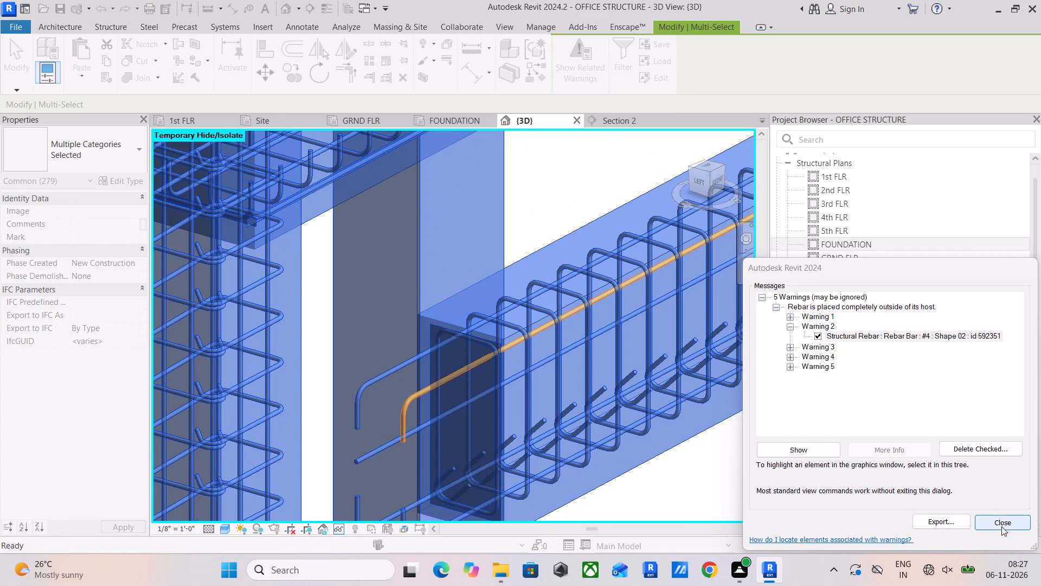
pyautogui.click(1001, 526)
# Select the flagged #4 Shape 02 top bar and examine its position at the beam's end from several angles.
pyautogui.click(401, 396)
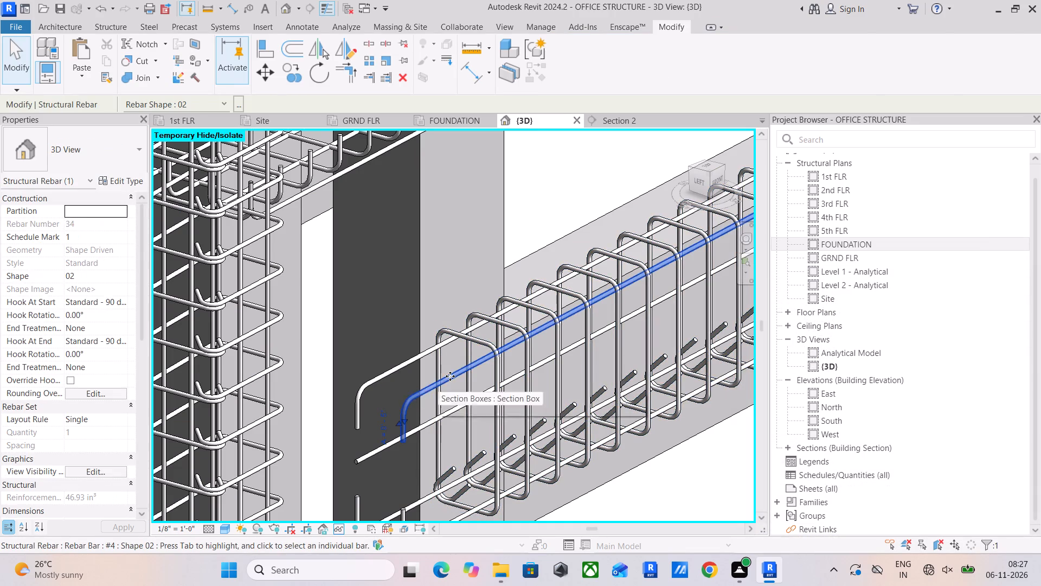
pyautogui.scroll(-5, 450, 376)
pyautogui.moveTo(520, 370); pyautogui.dragTo(437, 423, button='middle')
pyautogui.scroll(3, 330, 421)
pyautogui.scroll(-4, 444, 401)
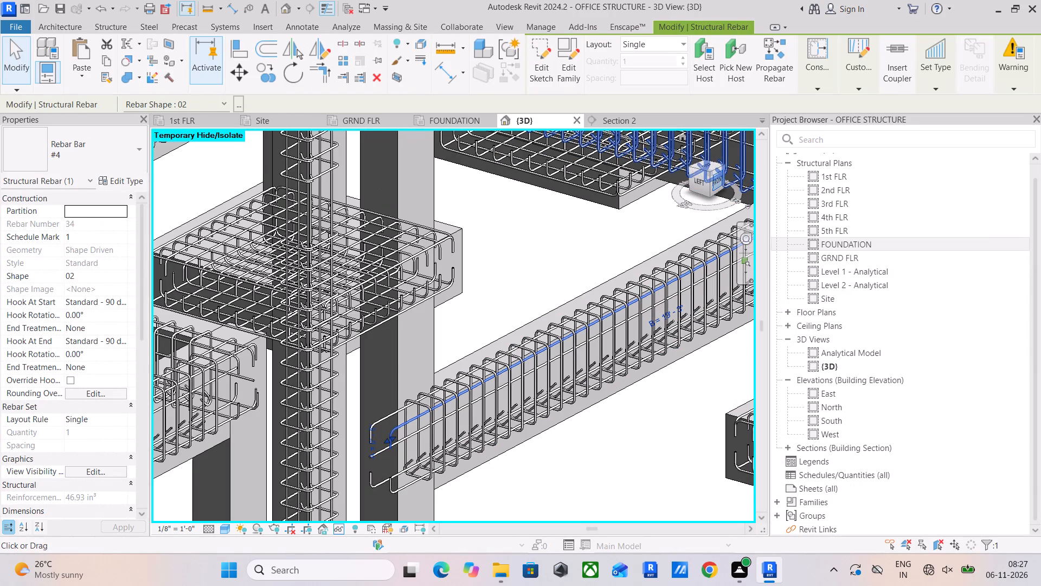
pyautogui.click(714, 181)
pyautogui.scroll(5, 63, 341)
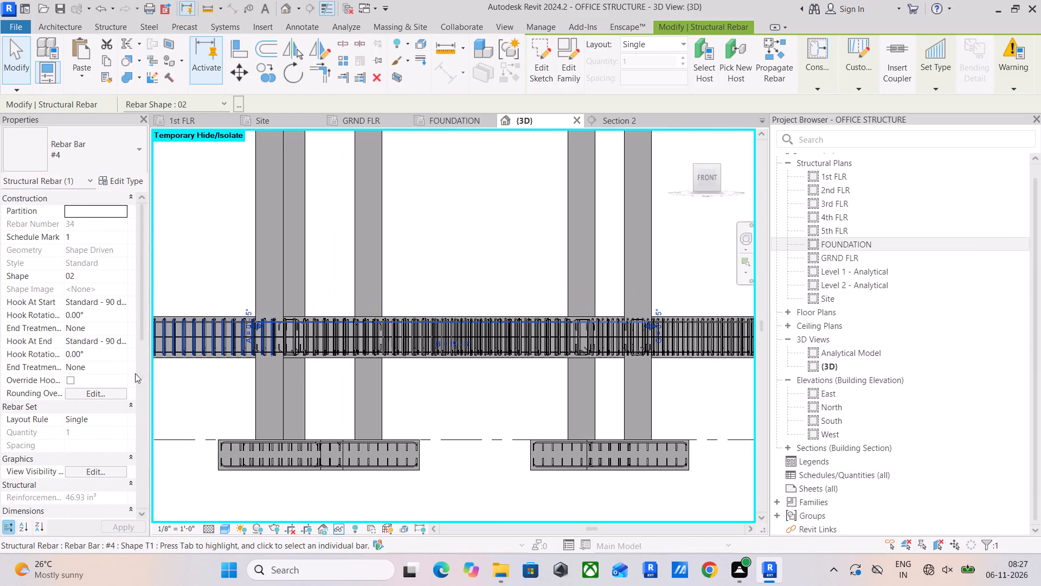
pyautogui.moveTo(305, 346); pyautogui.dragTo(338, 391, button='middle')
pyautogui.scroll(10, 301, 368)
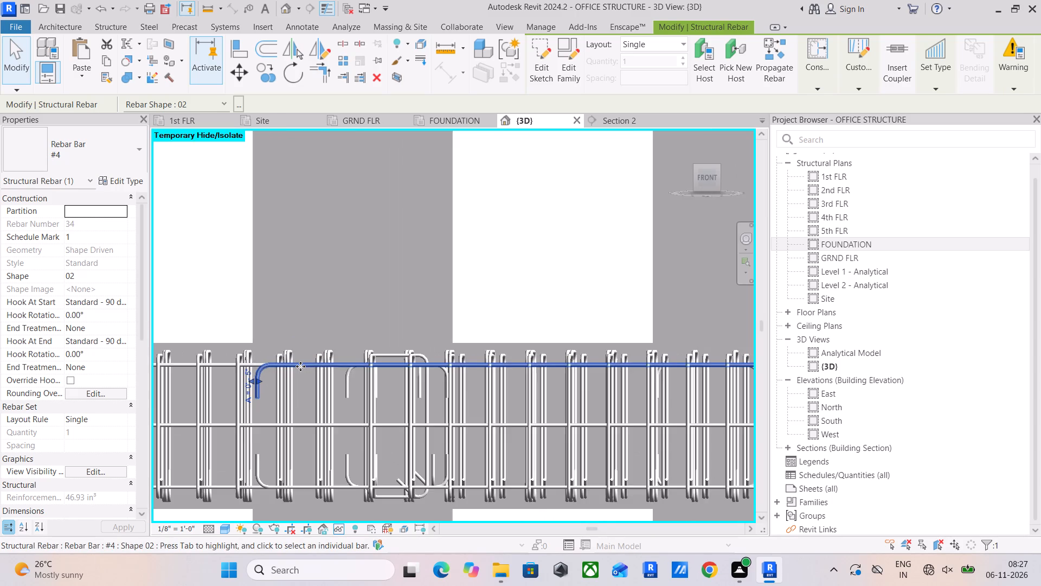
pyautogui.scroll(-6, 300, 366)
pyautogui.moveTo(304, 366); pyautogui.dragTo(412, 396, button='middle')
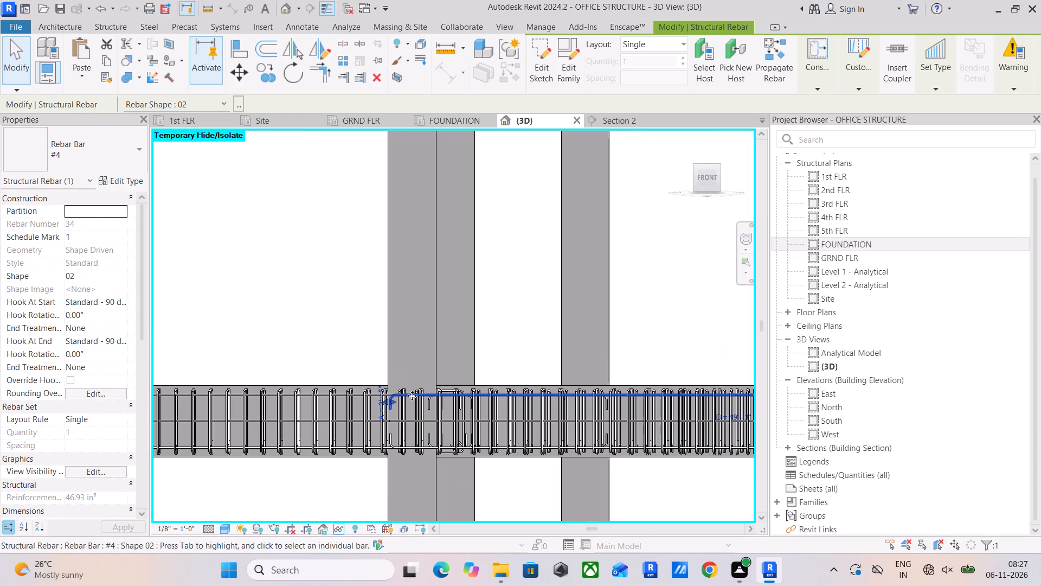
pyautogui.keyDown('shift'); pyautogui.moveTo(412, 396); pyautogui.dragTo(472, 435, button='middle'); pyautogui.keyUp('shift')
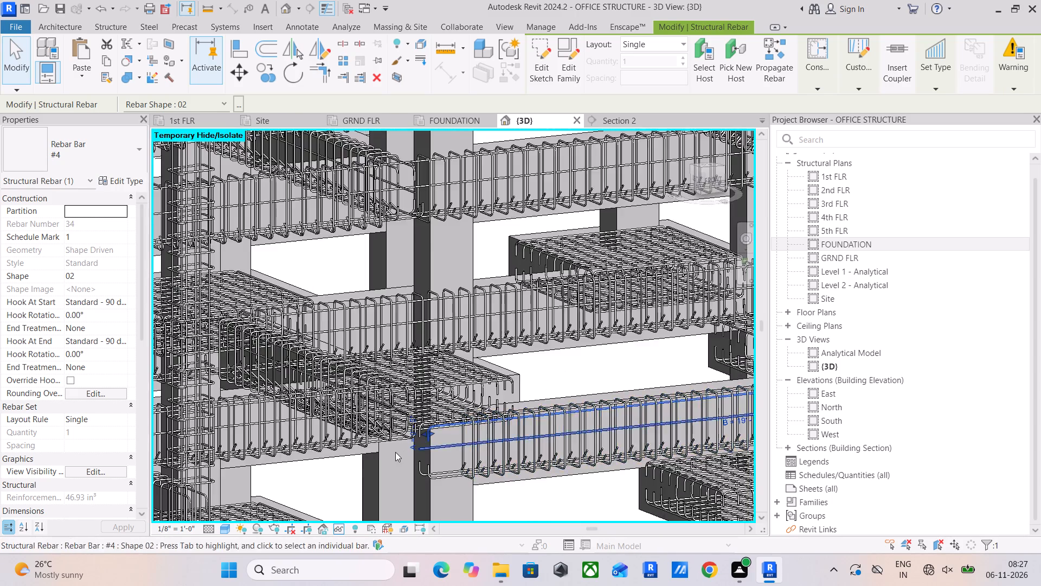
pyautogui.scroll(5, 393, 452)
pyautogui.scroll(10, 479, 449)
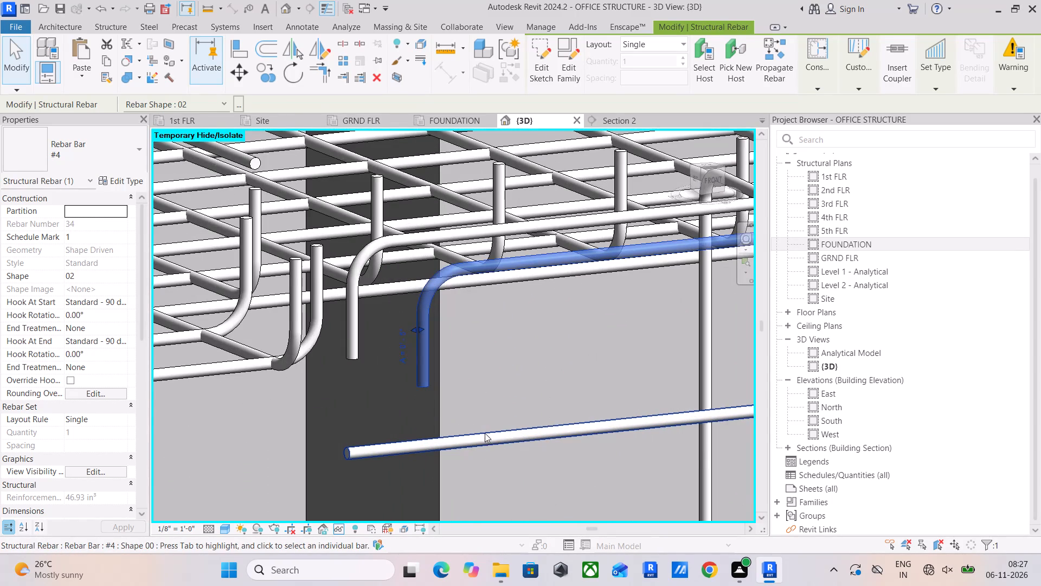
pyautogui.scroll(-3, 489, 429)
pyautogui.keyDown('shift'); pyautogui.moveTo(493, 429); pyautogui.dragTo(511, 464, button='middle'); pyautogui.keyUp('shift')
pyautogui.moveTo(521, 464); pyautogui.dragTo(367, 242, button='middle')
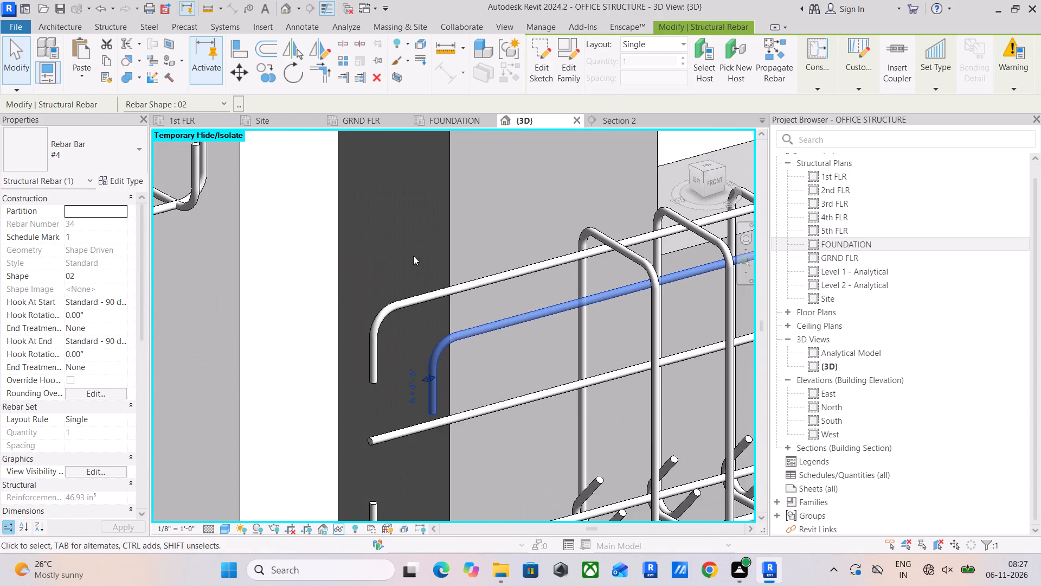
pyautogui.scroll(-3, 523, 276)
pyautogui.keyDown('shift'); pyautogui.moveTo(529, 320); pyautogui.dragTo(509, 327, button='middle'); pyautogui.keyUp('shift')
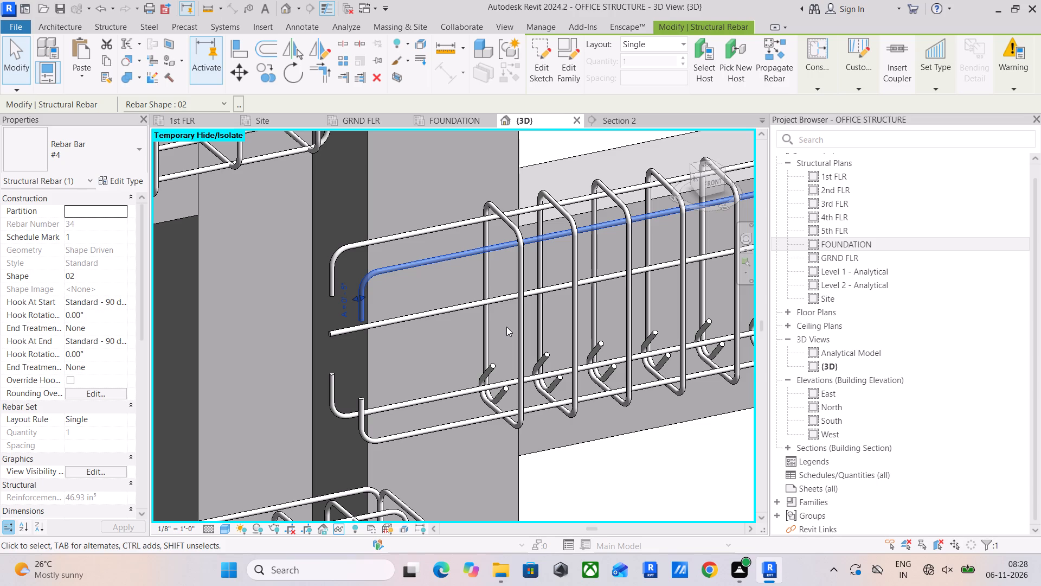
pyautogui.scroll(-3, 534, 303)
pyautogui.moveTo(534, 303); pyautogui.dragTo(471, 359, button='middle')
pyautogui.scroll(3, 409, 360)
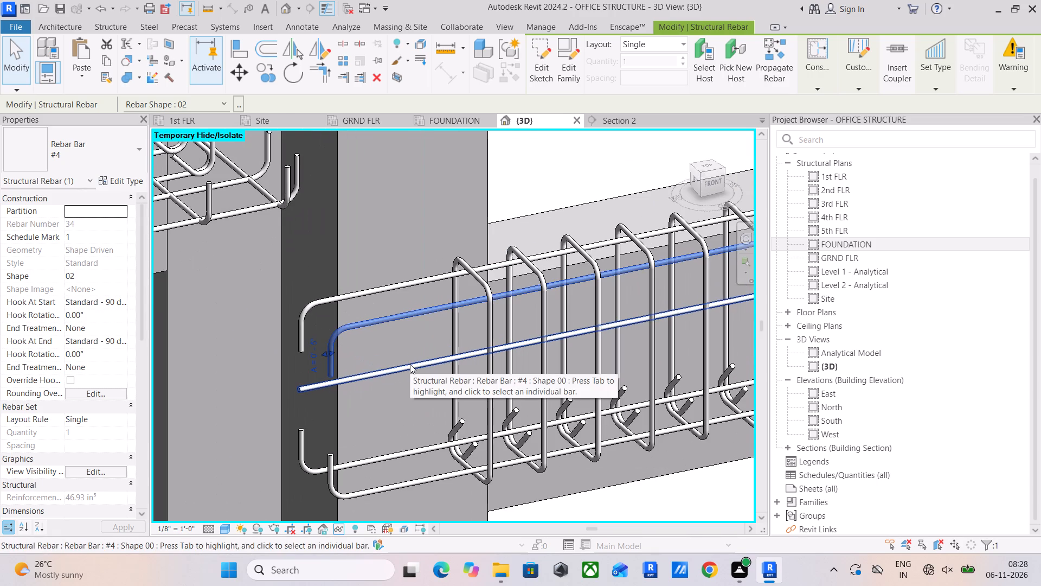
pyautogui.scroll(-3, 410, 364)
# Compare the beam's longitudinal bars, and delete the flagged #4 Shape 02 bar at the beam's top.
pyautogui.click(406, 366)
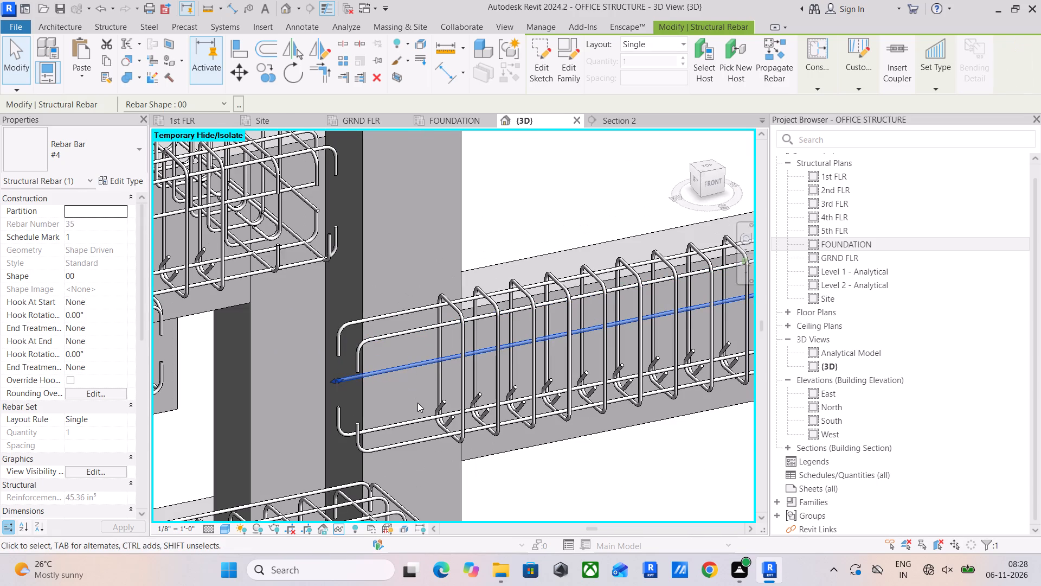
pyautogui.click(384, 334)
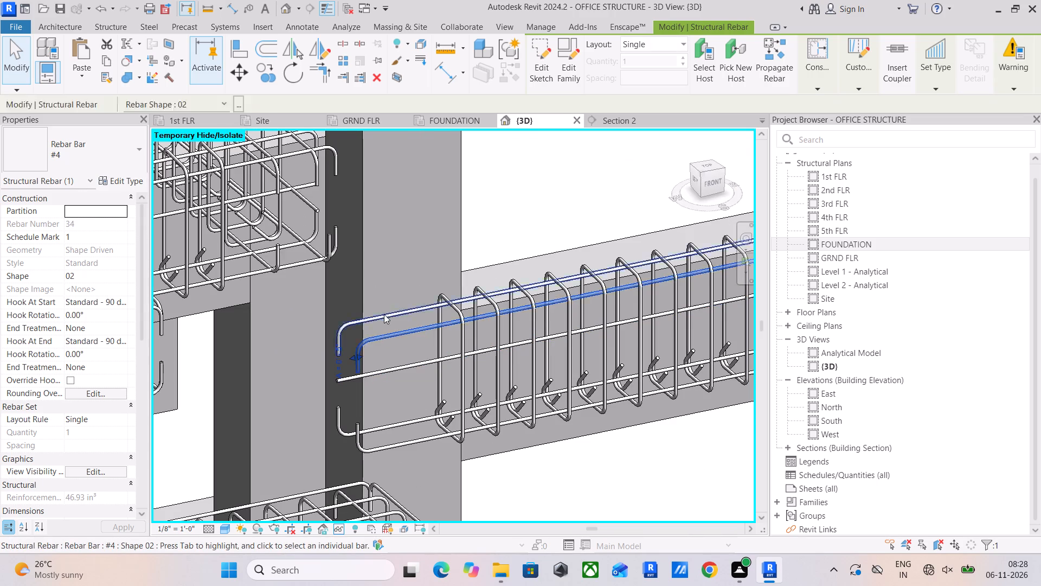
pyautogui.click(384, 313)
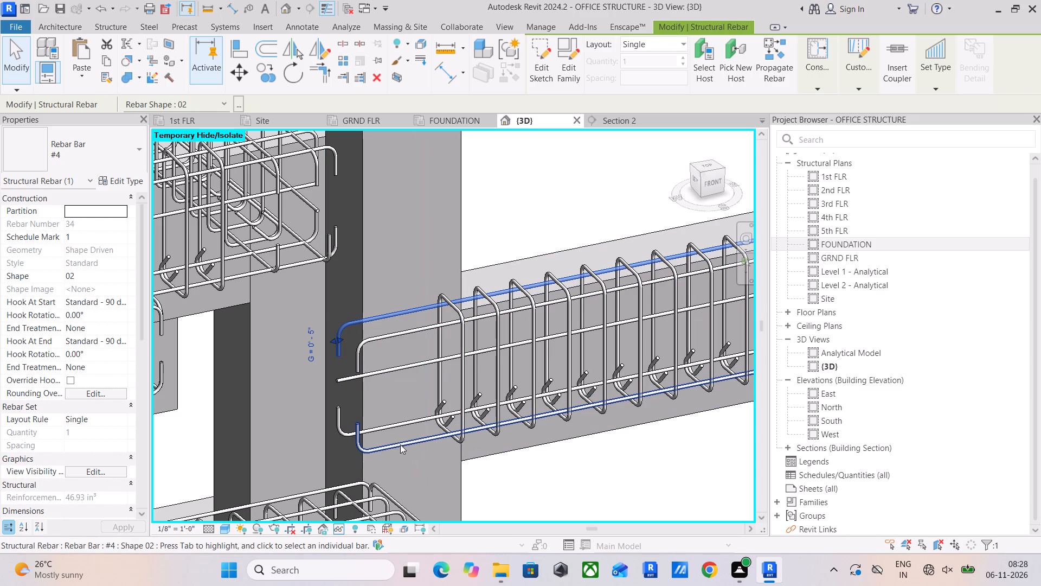
pyautogui.click(400, 443)
pyautogui.click(394, 425)
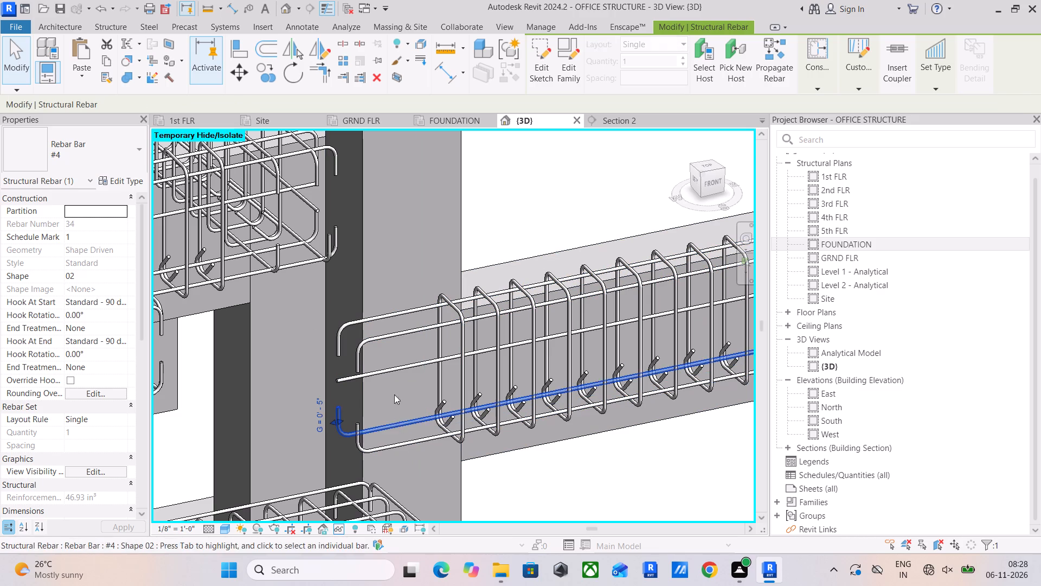
pyautogui.click(383, 334)
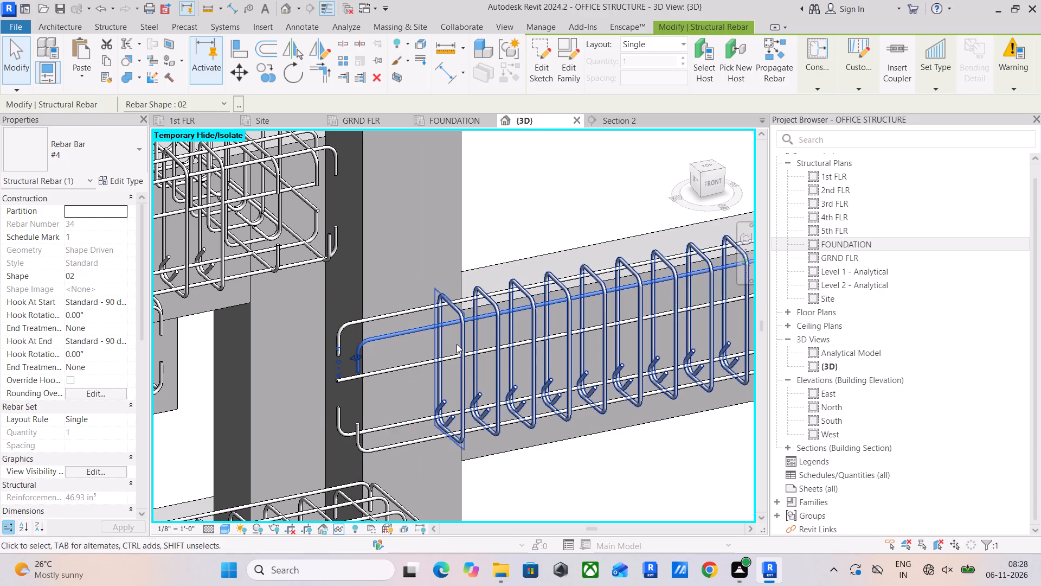
pyautogui.moveTo(434, 363); pyautogui.dragTo(383, 381, button='middle')
pyautogui.press('Delete')
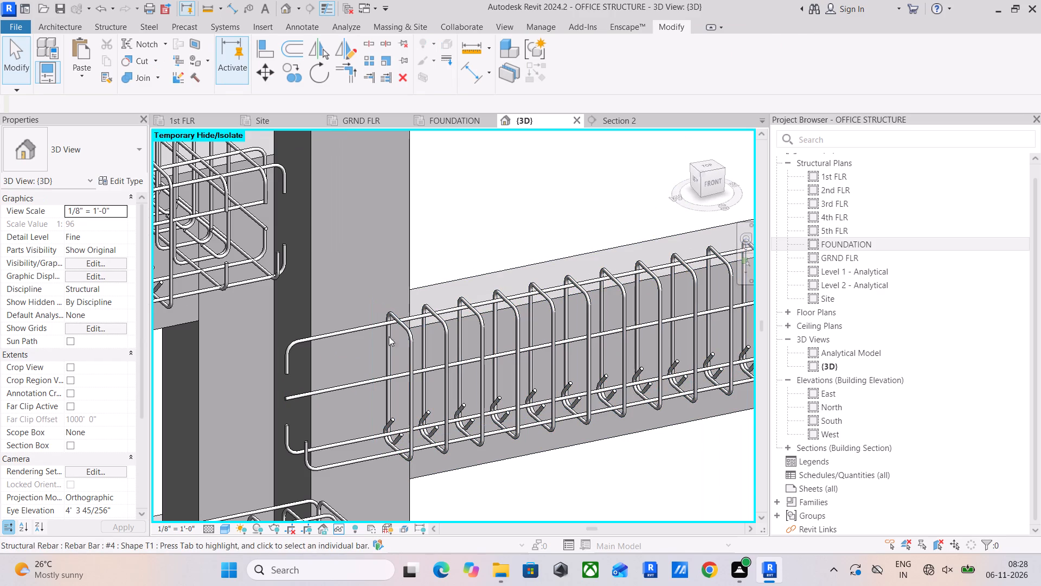
# Isolate the beam with a section box around its remaining #4 Shape 02 top bar.
pyautogui.click(371, 326)
pyautogui.click(399, 80)
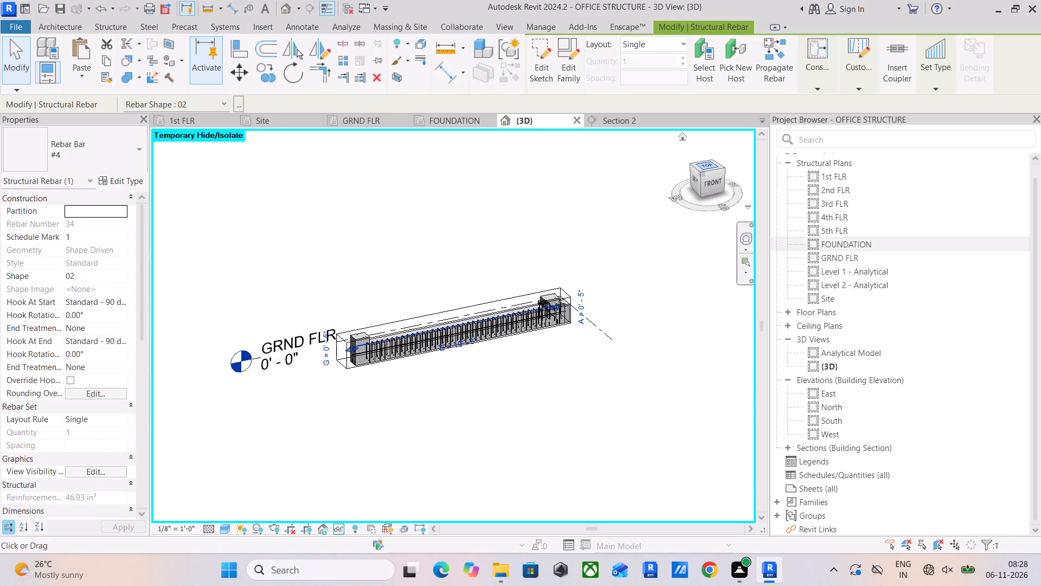
# Mirror a copy of the remaining top bar across an axis drawn along the beam's centreline in top view.
pyautogui.click(708, 164)
pyautogui.scroll(5, 255, 320)
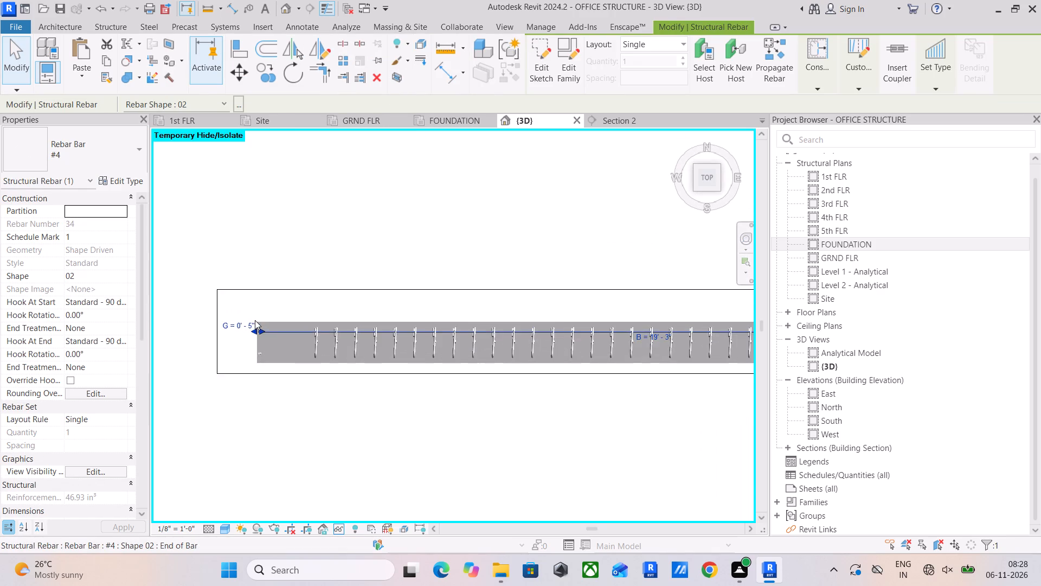
pyautogui.scroll(5, 255, 320)
pyautogui.scroll(4, 284, 417)
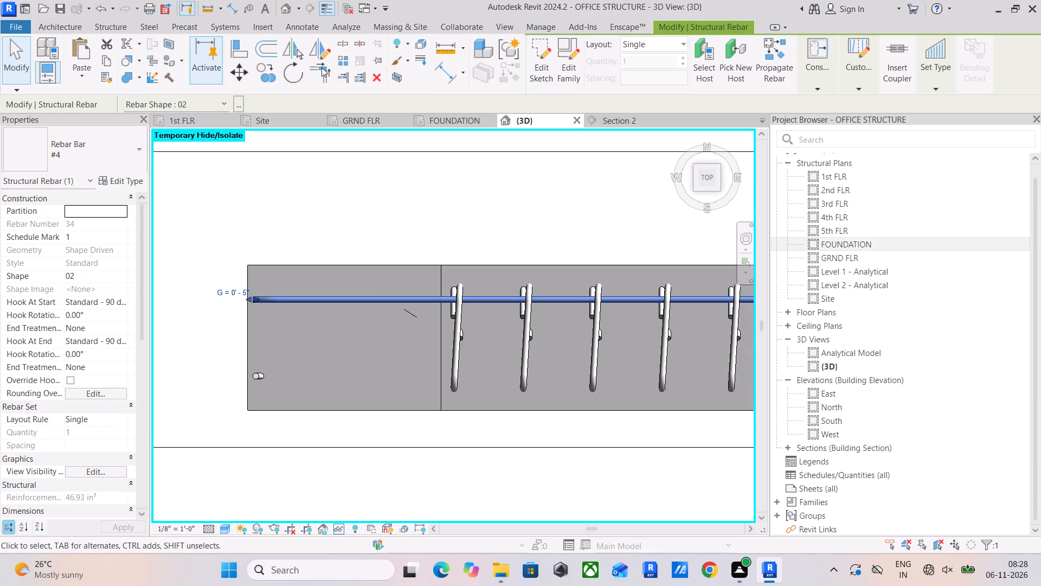
pyautogui.moveTo(323, 45); pyautogui.dragTo(322, 53)
pyautogui.moveTo(248, 339); pyautogui.dragTo(254, 337)
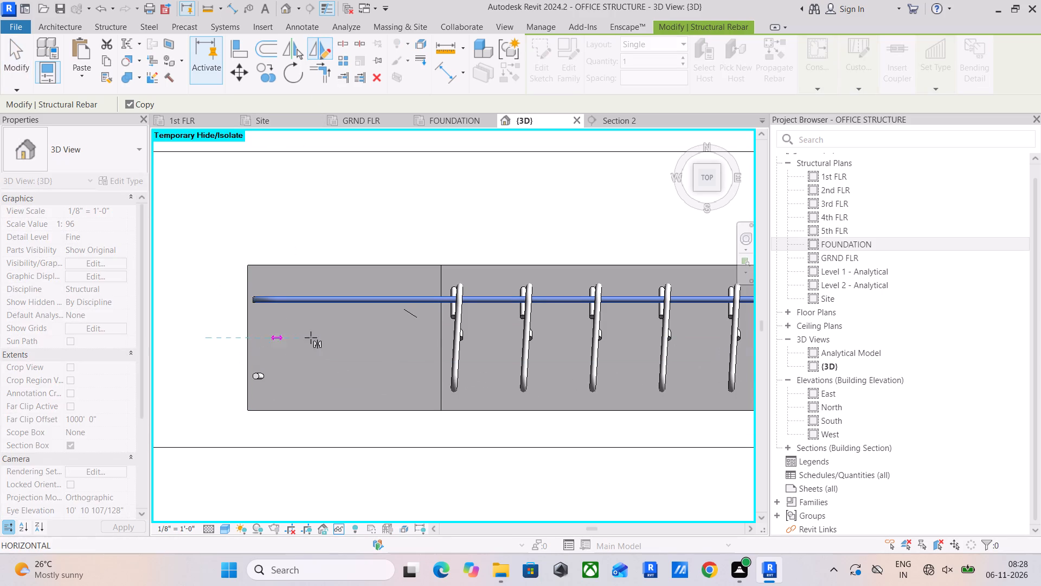
pyautogui.click(347, 333)
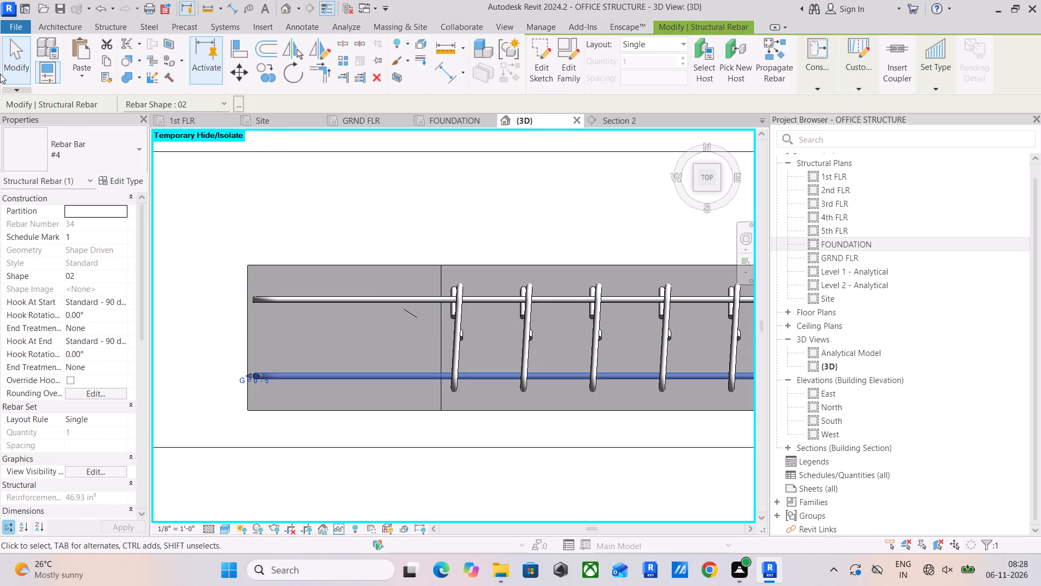
pyautogui.click(7, 61)
pyautogui.click(261, 190)
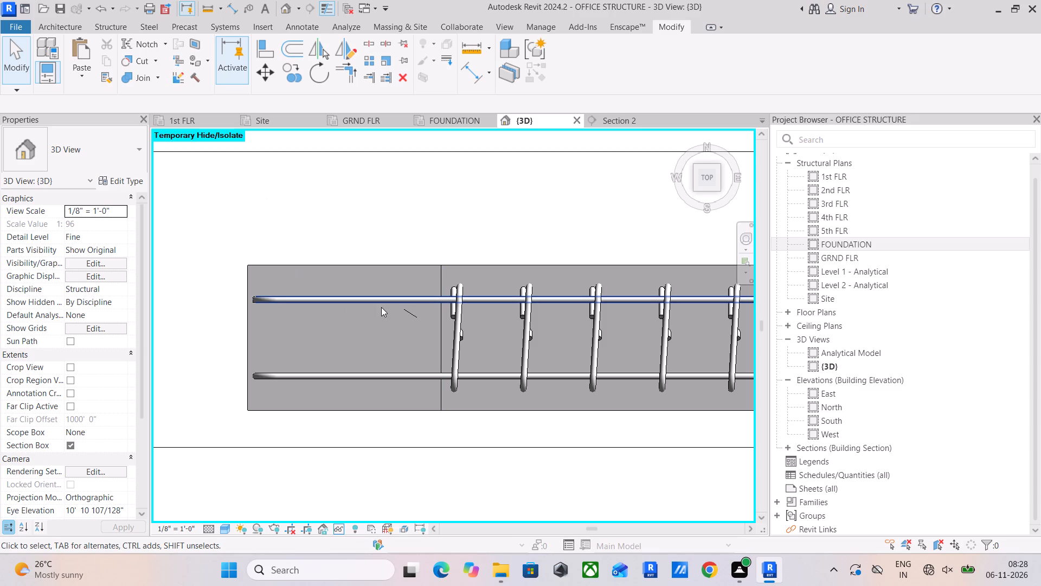
# Select the mirrored #4 Shape 02 bar and examine its placement inside the stirrups along the beam.
pyautogui.scroll(-4, 438, 342)
pyautogui.click(412, 360)
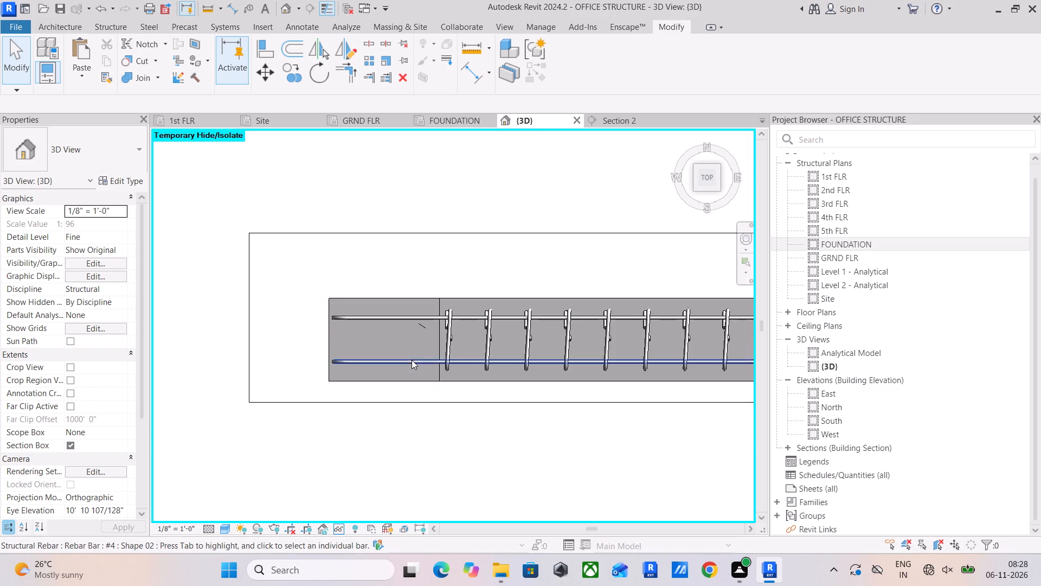
pyautogui.scroll(-4, 478, 343)
pyautogui.keyDown('shift'); pyautogui.moveTo(474, 350); pyautogui.dragTo(520, 310, button='middle'); pyautogui.keyUp('shift')
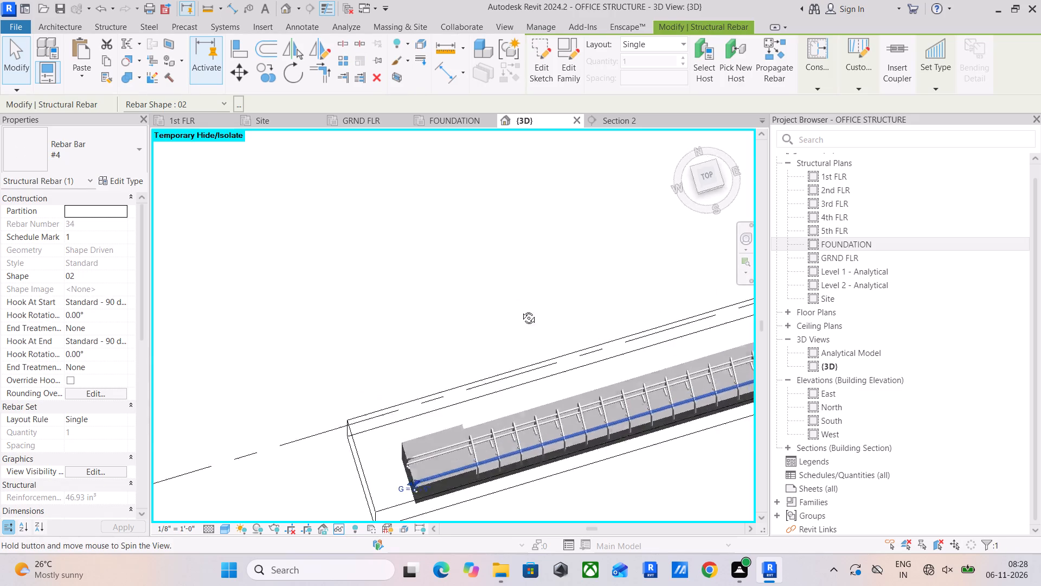
pyautogui.keyDown('shift'); pyautogui.moveTo(520, 310); pyautogui.dragTo(523, 262, button='middle'); pyautogui.keyUp('shift')
pyautogui.moveTo(531, 355); pyautogui.dragTo(311, 181, button='middle')
pyautogui.scroll(-3, 305, 281)
pyautogui.moveTo(340, 300); pyautogui.dragTo(327, 344, button='middle')
pyautogui.keyDown('shift'); pyautogui.moveTo(350, 355); pyautogui.dragTo(365, 317, button='middle'); pyautogui.keyUp('shift')
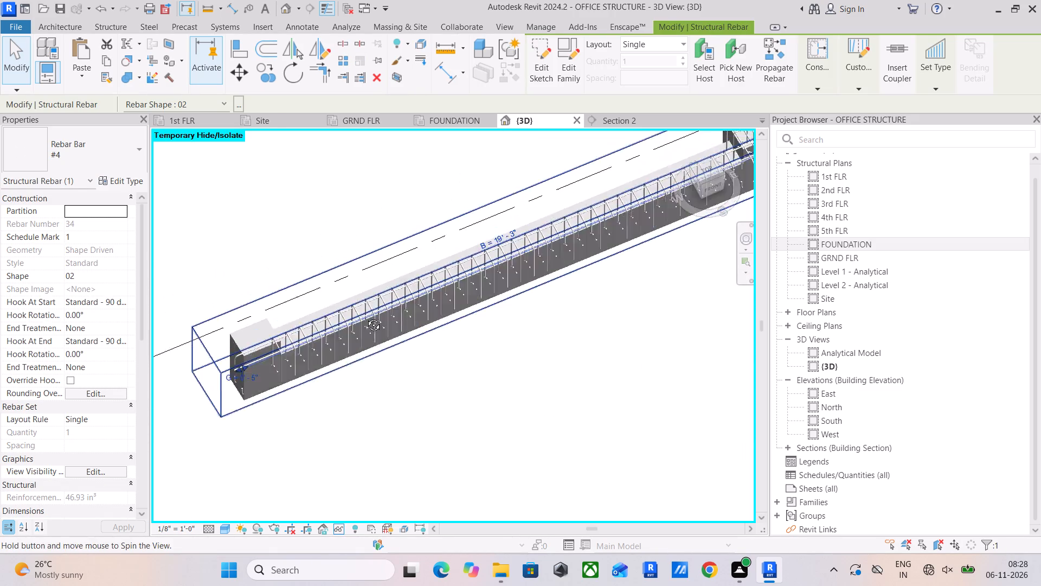
pyautogui.keyDown('shift'); pyautogui.moveTo(365, 317); pyautogui.dragTo(383, 299, button='middle'); pyautogui.keyUp('shift')
pyautogui.moveTo(382, 309); pyautogui.dragTo(291, 411, button='middle')
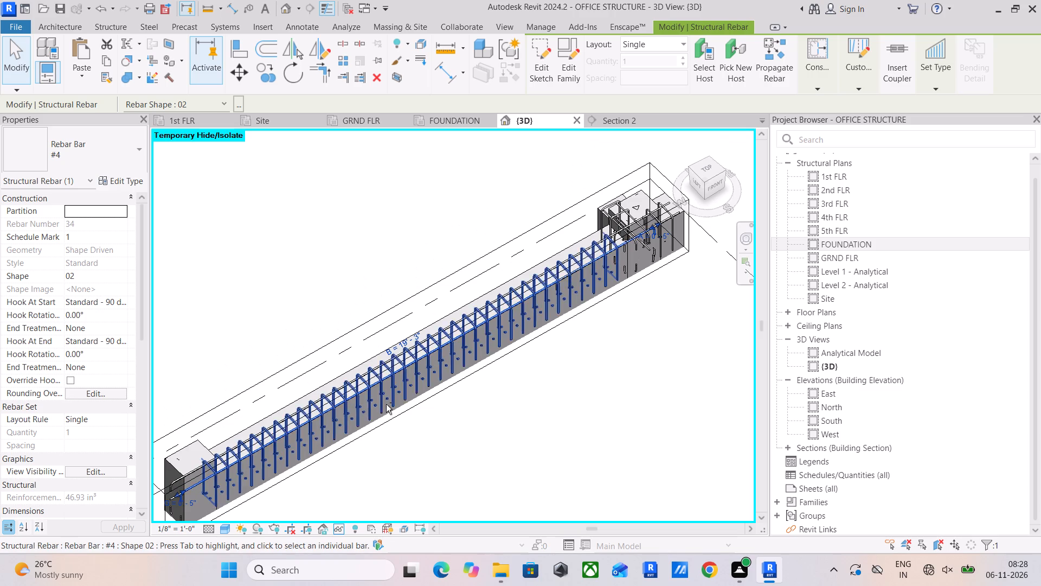
pyautogui.keyDown('shift'); pyautogui.moveTo(386, 404); pyautogui.dragTo(374, 312, button='middle'); pyautogui.keyUp('shift')
pyautogui.scroll(4, 261, 402)
pyautogui.moveTo(254, 402); pyautogui.dragTo(346, 353, button='middle')
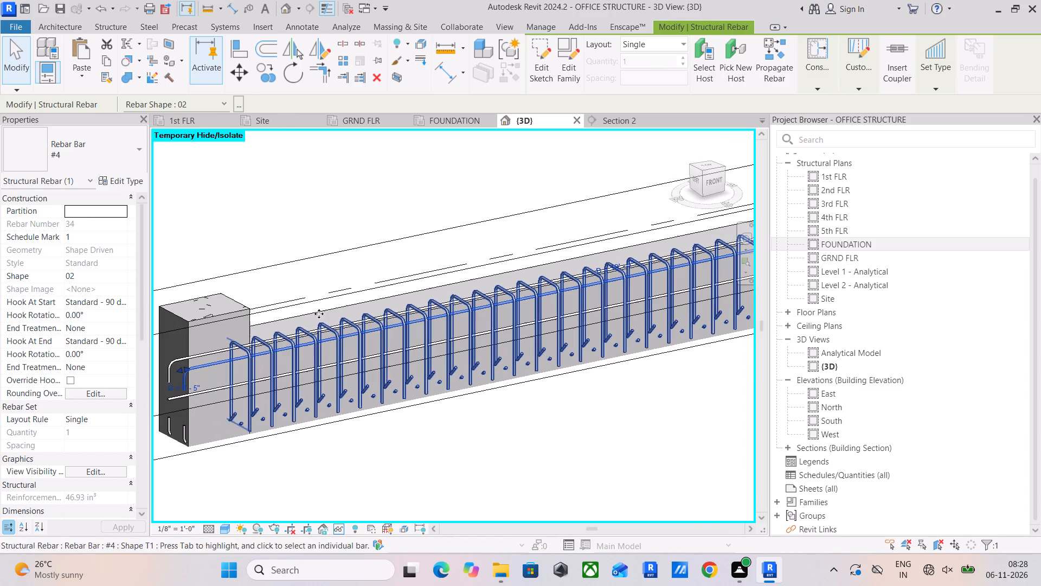
# Deselect the mirrored bar and turn off the section box so the whole structure shows.
pyautogui.click(295, 245)
pyautogui.click(71, 446)
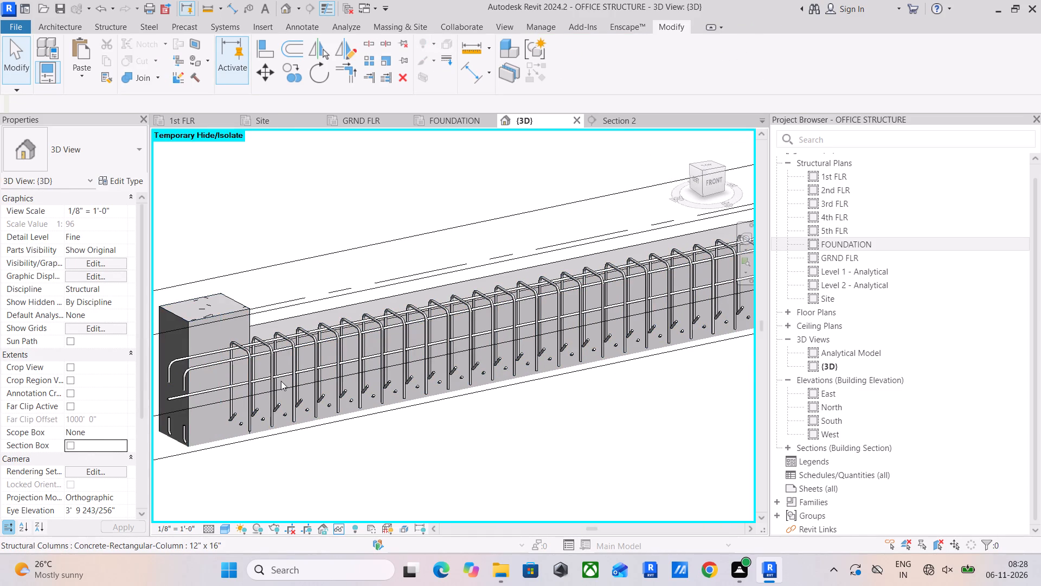
# Review the whole structure's related warnings, and locate the #4 Shape 02 bar listed under Warning 1.
pyautogui.scroll(-4, 286, 377)
pyautogui.scroll(-13, 336, 355)
pyautogui.moveTo(350, 352); pyautogui.dragTo(440, 434, button='middle')
pyautogui.scroll(-5, 440, 434)
pyautogui.moveTo(283, 213); pyautogui.dragTo(570, 508)
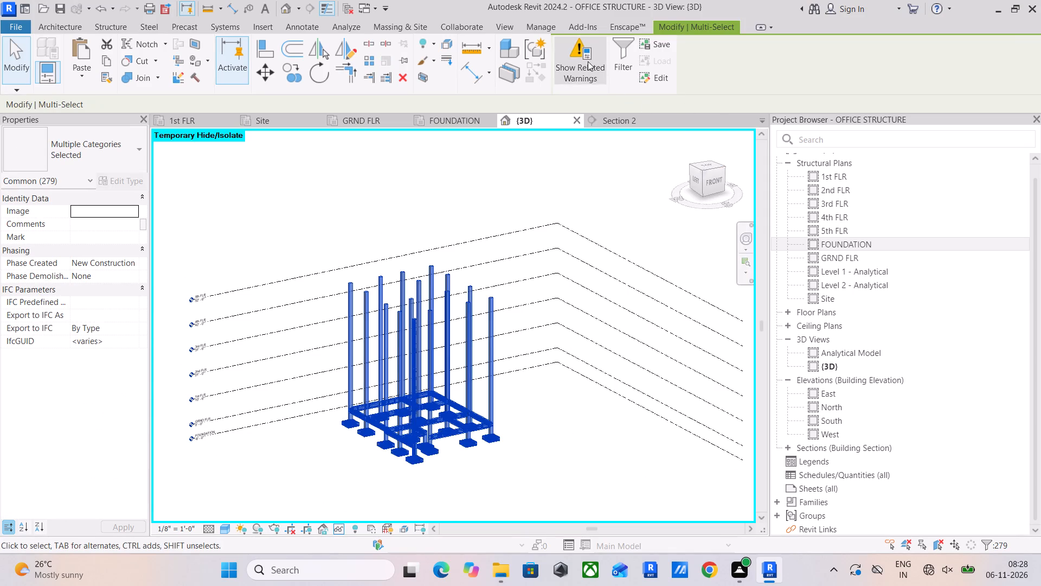
pyautogui.click(588, 61)
pyautogui.click(788, 316)
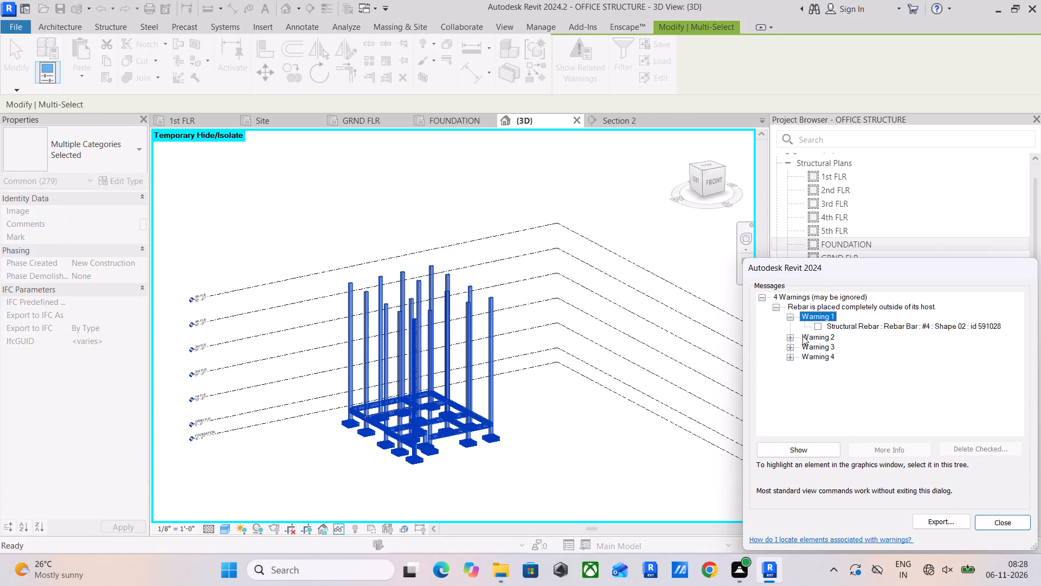
pyautogui.click(820, 327)
pyautogui.scroll(5, 406, 429)
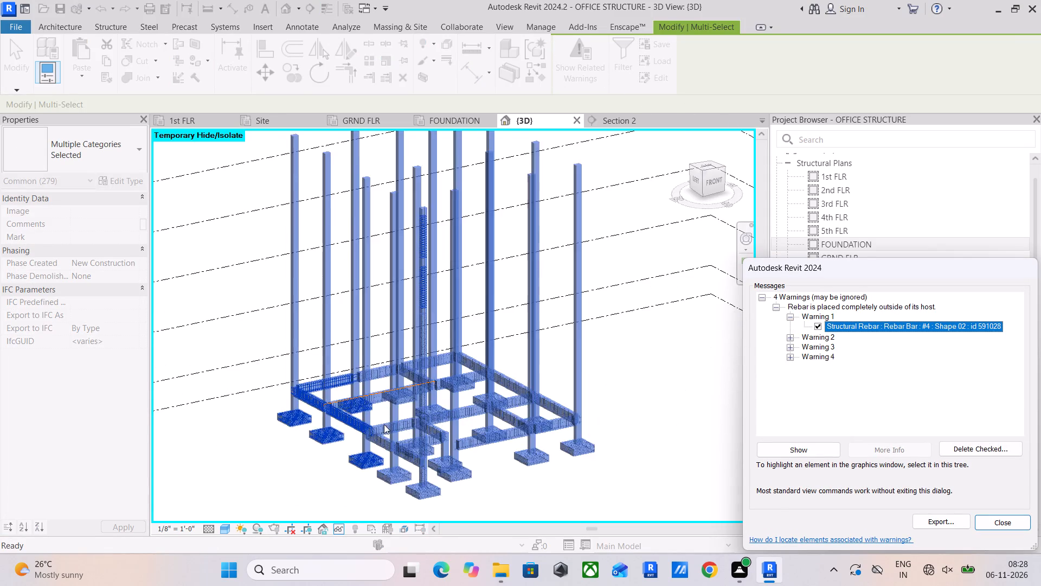
pyautogui.scroll(17, 326, 391)
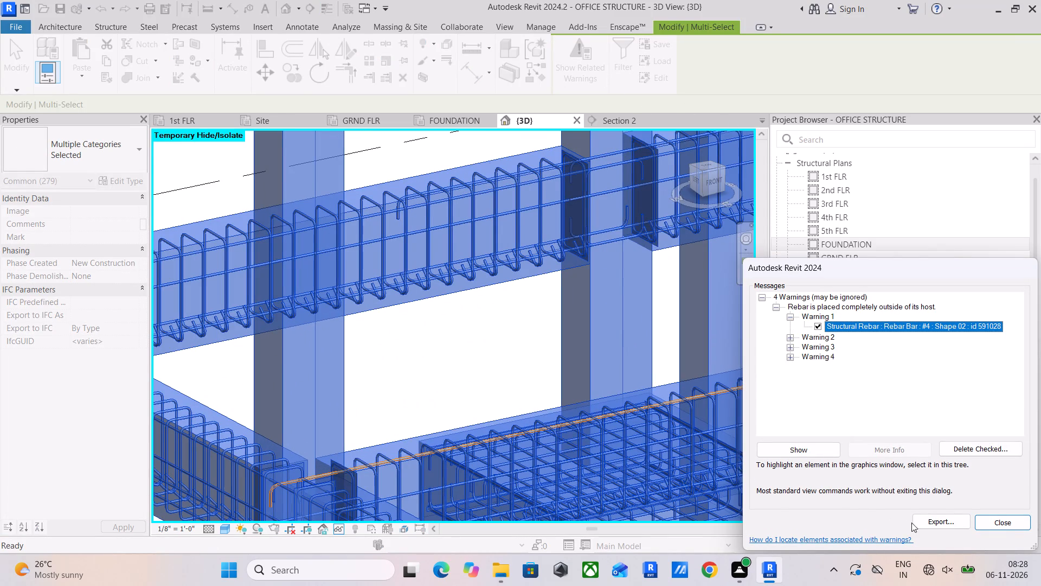
pyautogui.click(1000, 524)
# Isolate the flagged #4 Shape 02 bar's beam with a section box, and delete that bar from the beam's top.
pyautogui.scroll(5, 377, 463)
pyautogui.scroll(4, 246, 477)
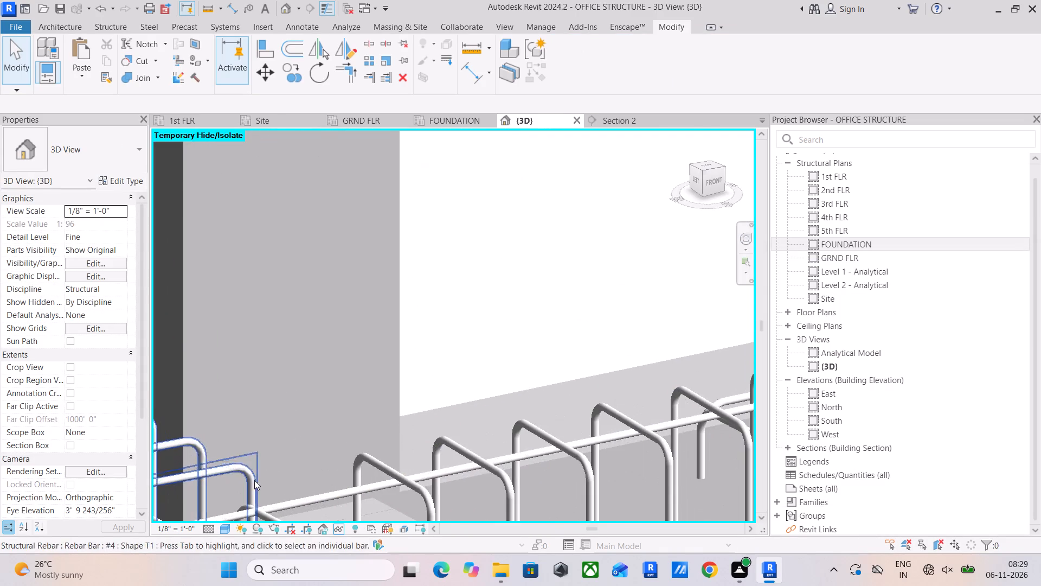
pyautogui.click(311, 499)
pyautogui.click(398, 77)
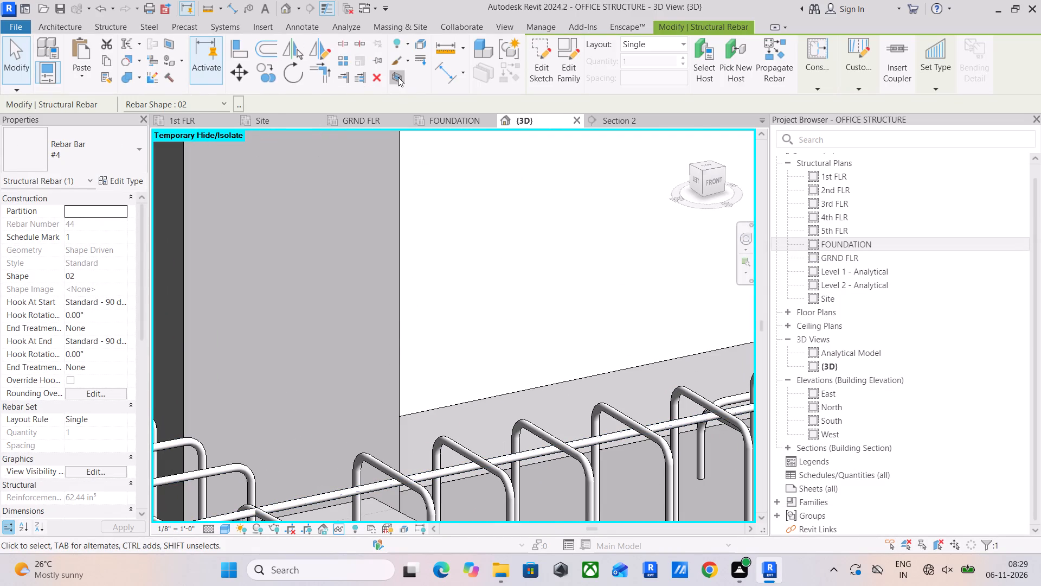
pyautogui.keyDown('shift'); pyautogui.moveTo(505, 322); pyautogui.dragTo(449, 355, button='middle'); pyautogui.keyUp('shift')
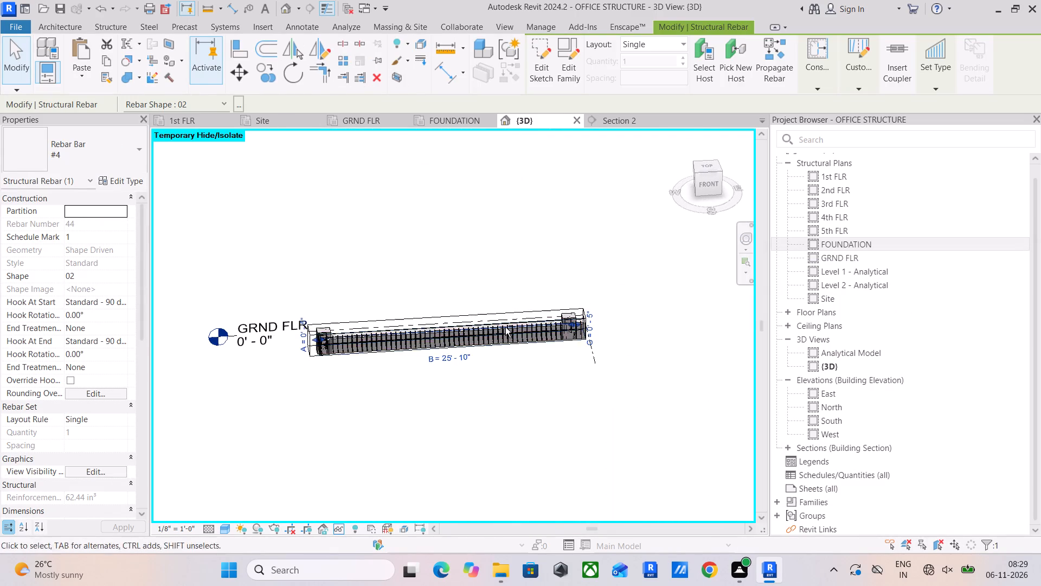
pyautogui.click(708, 164)
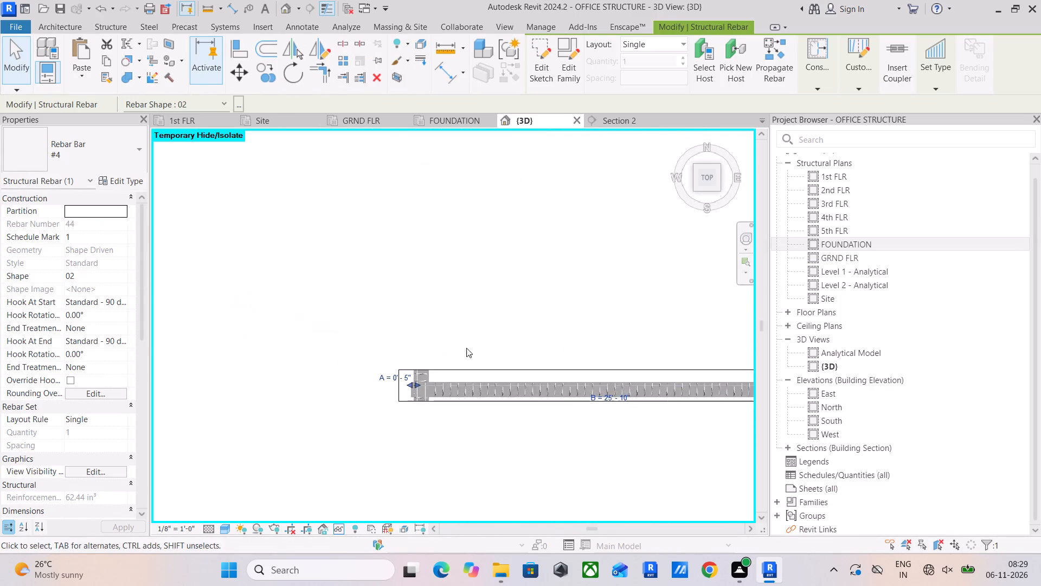
pyautogui.scroll(5, 236, 336)
pyautogui.scroll(5, 329, 321)
pyautogui.scroll(4, 231, 320)
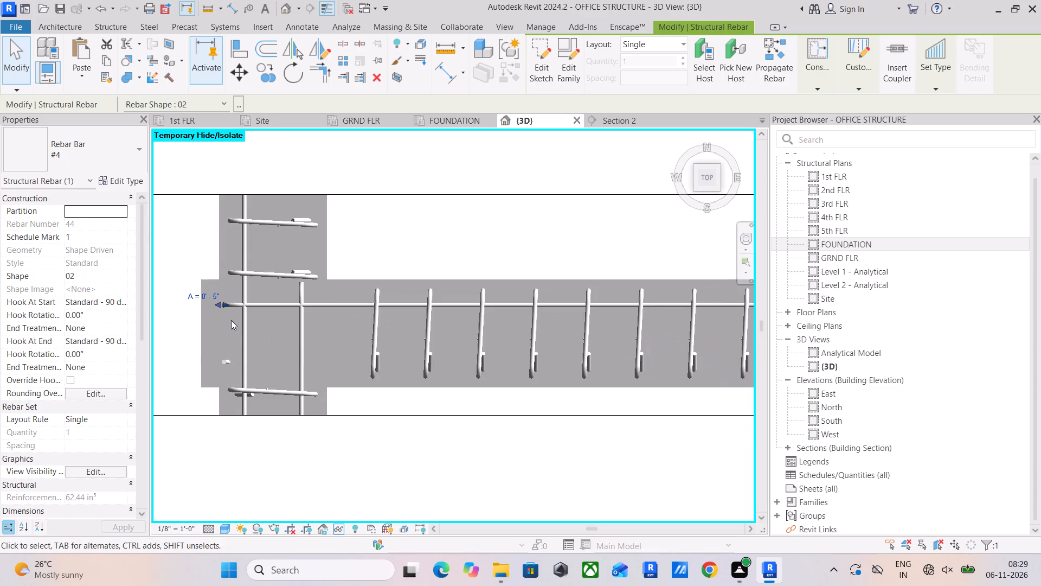
pyautogui.press('Delete')
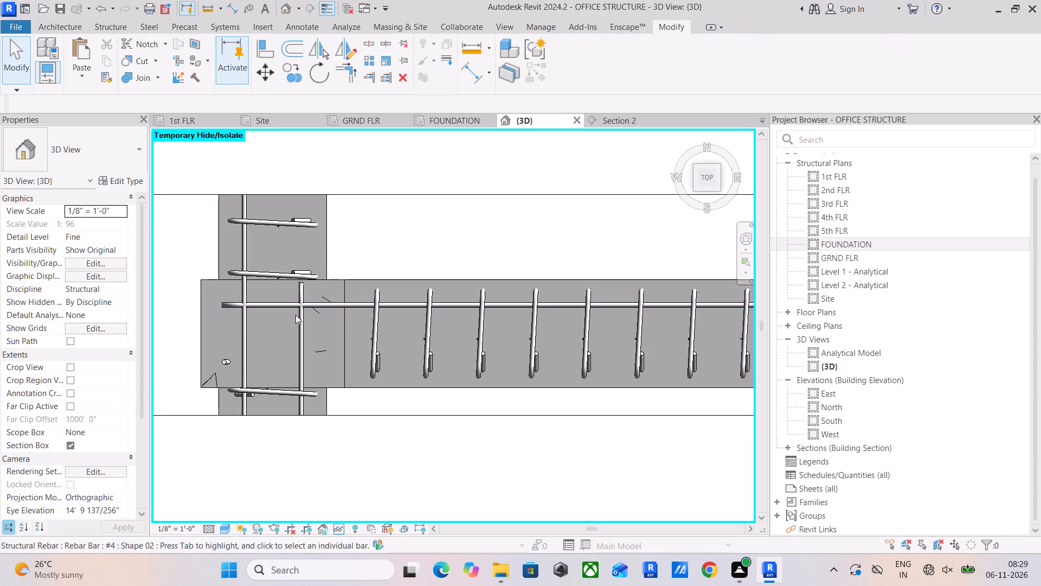
# Select the remaining #4 Shape 02 bar at the beam's top, and examine its placement along the beam and at its ends.
pyautogui.click(338, 310)
pyautogui.scroll(-3, 338, 310)
pyautogui.moveTo(357, 315); pyautogui.dragTo(306, 330, button='middle')
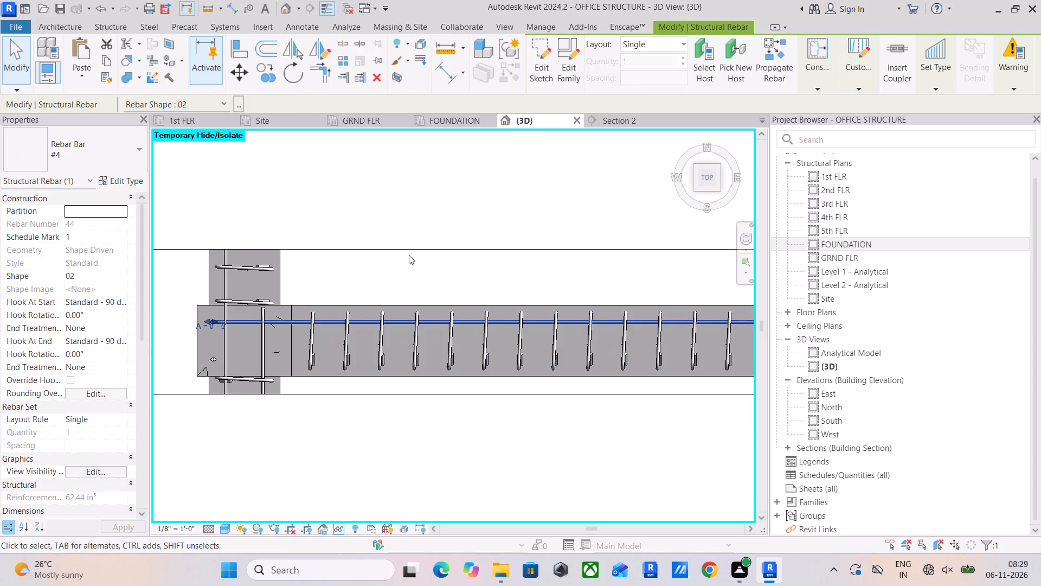
pyautogui.scroll(-3, 326, 342)
pyautogui.keyDown('shift'); pyautogui.moveTo(500, 381); pyautogui.dragTo(507, 353, button='middle'); pyautogui.keyUp('shift')
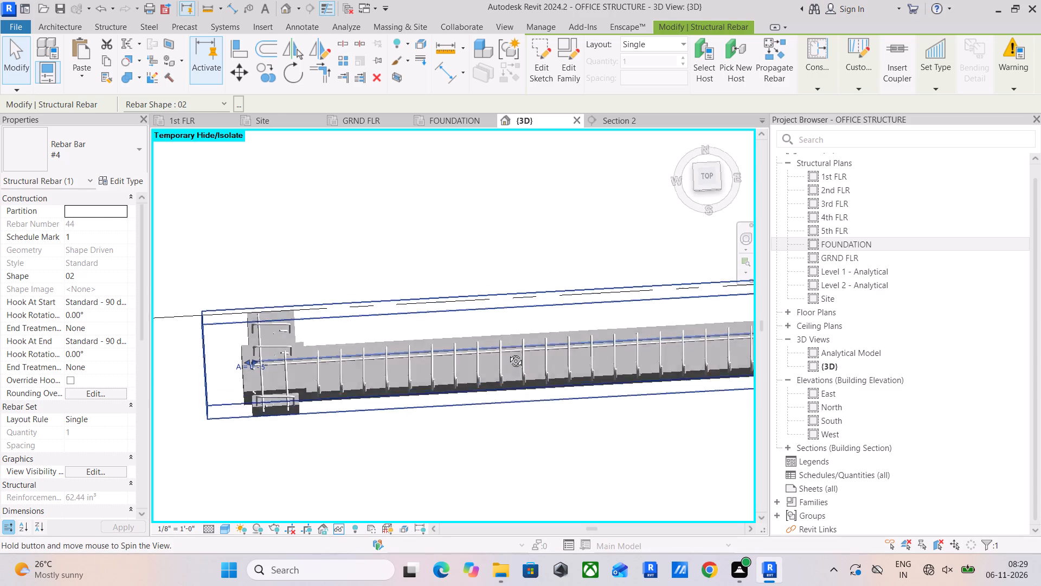
pyautogui.keyDown('shift'); pyautogui.moveTo(507, 353); pyautogui.dragTo(495, 188, button='middle'); pyautogui.keyUp('shift')
pyautogui.keyDown('shift'); pyautogui.moveTo(464, 367); pyautogui.dragTo(490, 307, button='middle'); pyautogui.keyUp('shift')
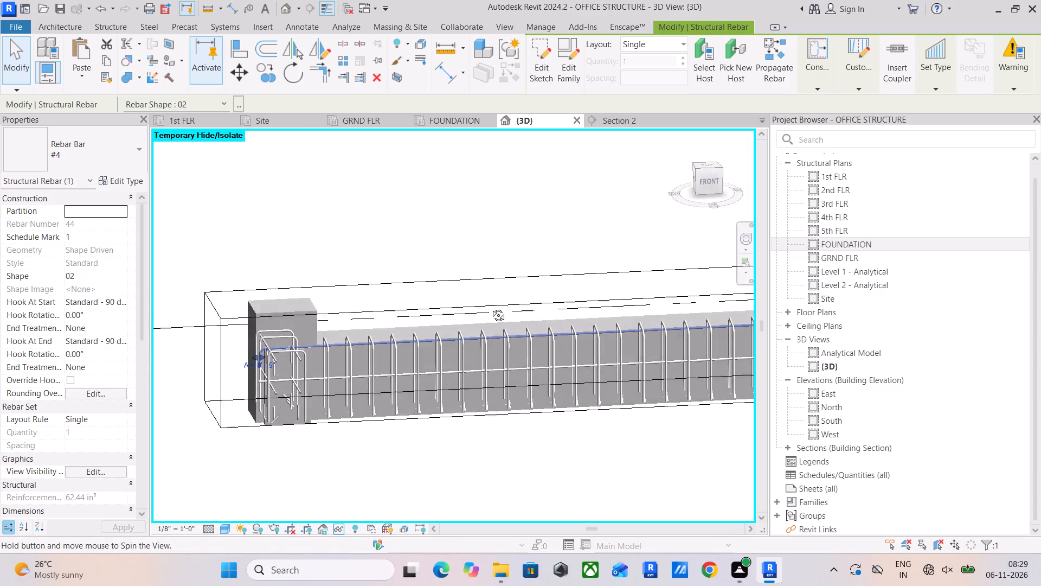
pyautogui.keyDown('shift'); pyautogui.moveTo(490, 307); pyautogui.dragTo(337, 294, button='middle'); pyautogui.keyUp('shift')
pyautogui.moveTo(470, 323); pyautogui.dragTo(303, 401, button='middle')
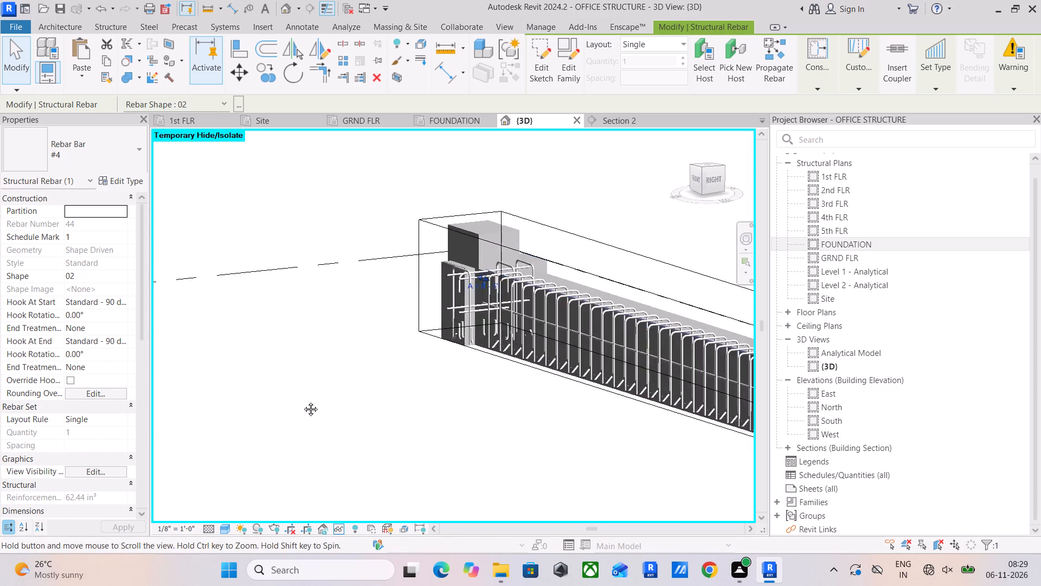
pyautogui.moveTo(303, 401); pyautogui.dragTo(153, 425, button='middle')
pyautogui.scroll(-4, 208, 431)
pyautogui.moveTo(289, 354); pyautogui.dragTo(298, 317, button='middle')
pyautogui.moveTo(354, 238); pyautogui.dragTo(350, 254)
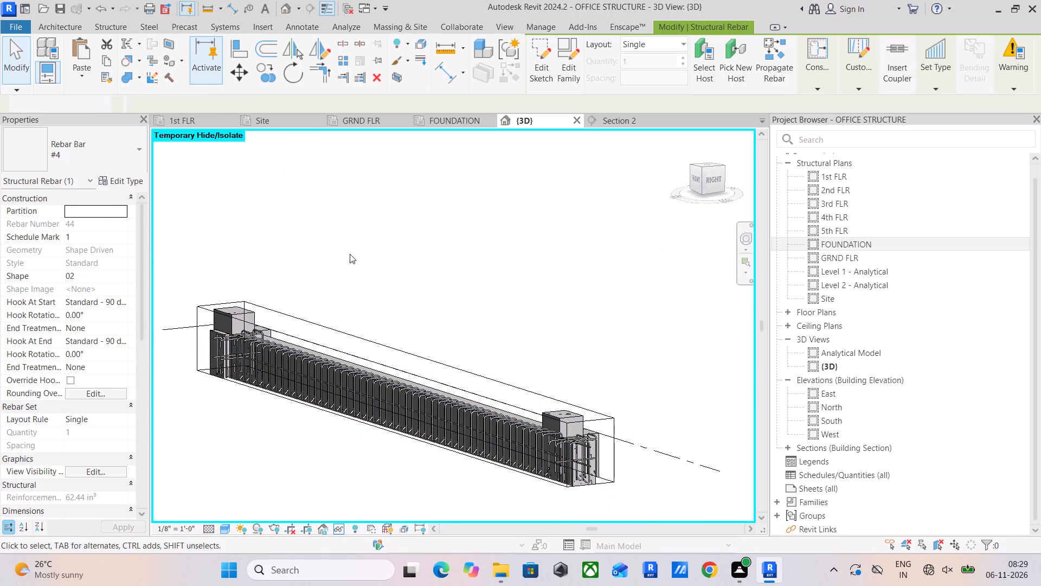
pyautogui.moveTo(350, 254); pyautogui.dragTo(353, 244)
# Enlarge the section box outward past the beam's side face and downward below its underside.
pyautogui.click(314, 344)
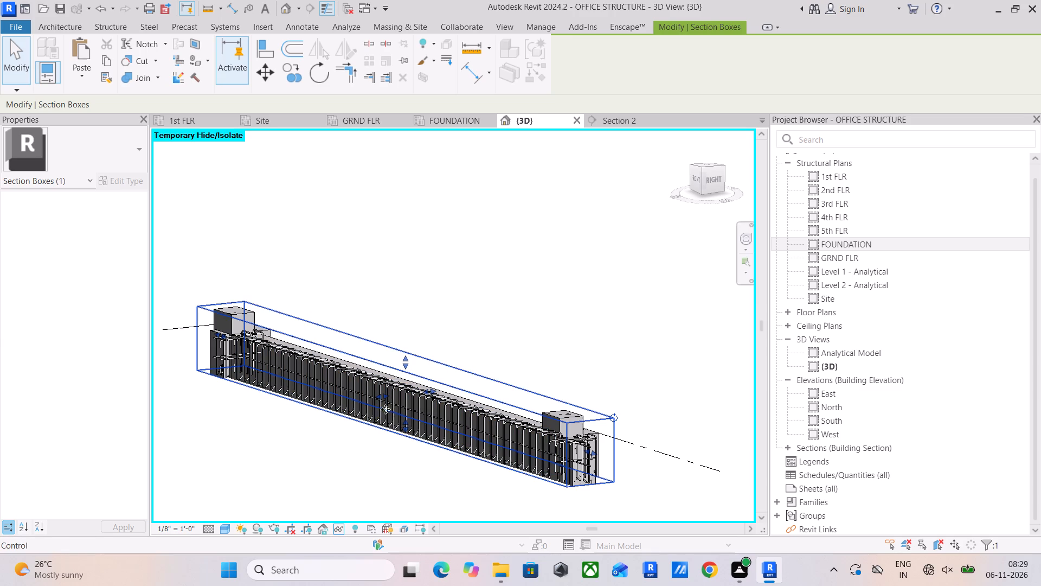
pyautogui.moveTo(380, 398); pyautogui.dragTo(361, 402)
pyautogui.keyDown('shift'); pyautogui.moveTo(369, 414); pyautogui.dragTo(372, 415, button='middle'); pyautogui.keyUp('shift')
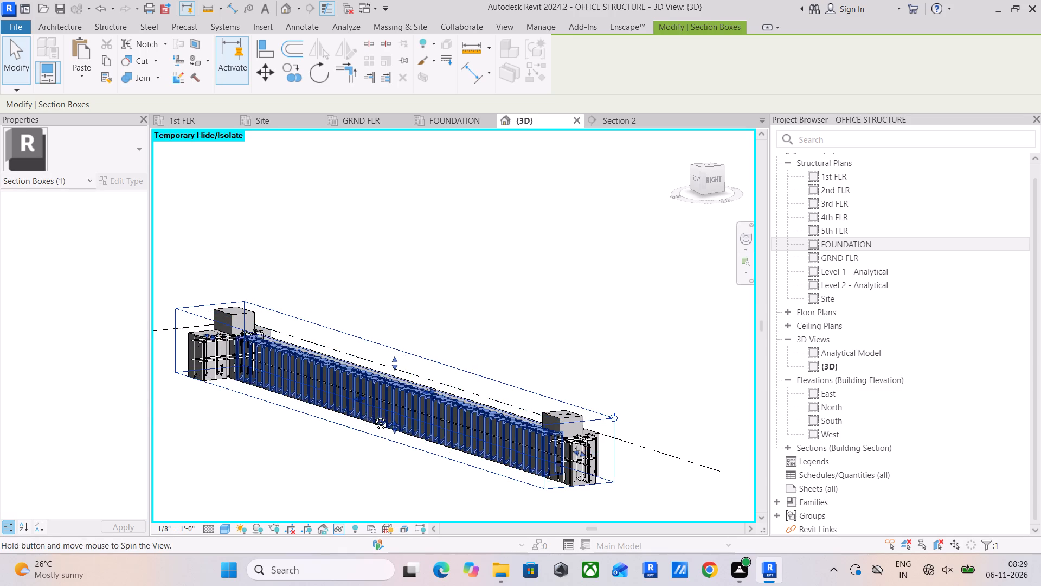
pyautogui.keyDown('shift'); pyautogui.moveTo(372, 415); pyautogui.dragTo(446, 400, button='middle'); pyautogui.keyUp('shift')
pyautogui.moveTo(395, 431); pyautogui.dragTo(395, 453)
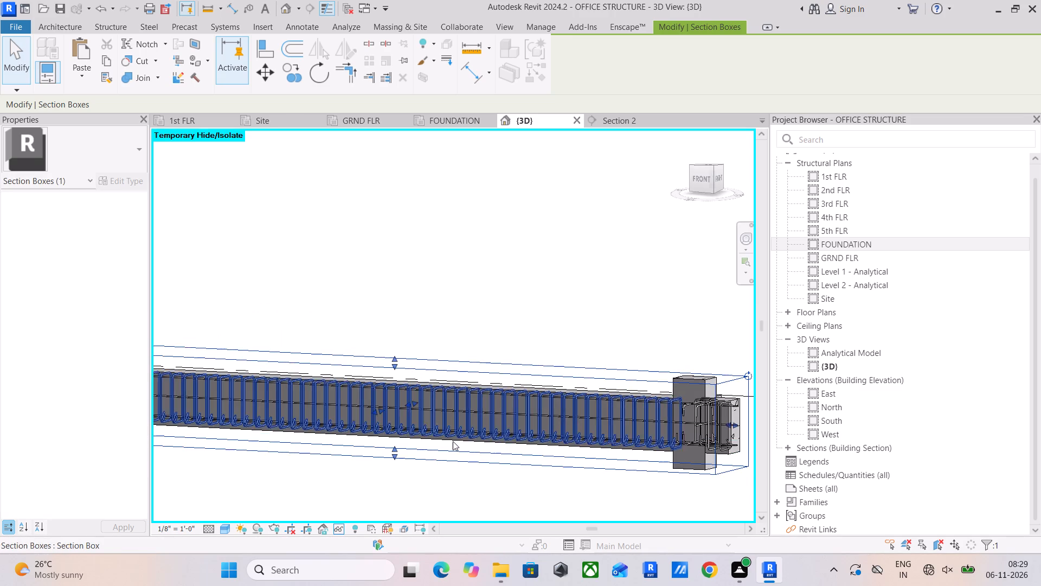
# Select the beam's two bottom #4 Shape 02 longitudinal bars, and examine how they run through the stirrups.
pyautogui.keyDown('shift'); pyautogui.moveTo(453, 441); pyautogui.dragTo(542, 458, button='middle'); pyautogui.keyUp('shift')
pyautogui.keyDown('shift'); pyautogui.moveTo(432, 463); pyautogui.dragTo(312, 490, button='middle'); pyautogui.keyUp('shift')
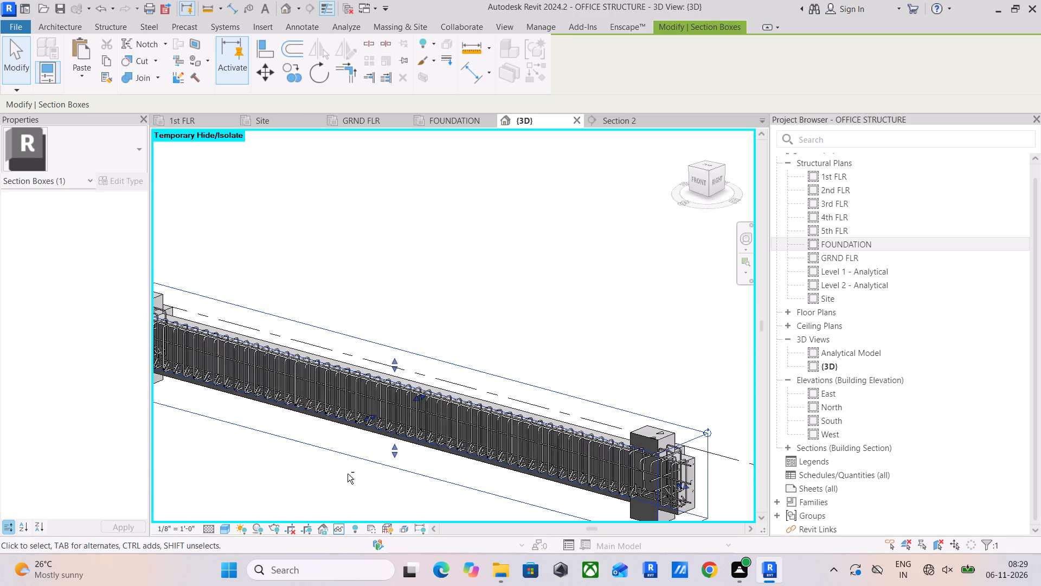
pyautogui.keyDown('shift'); pyautogui.moveTo(371, 466); pyautogui.dragTo(462, 399, button='middle'); pyautogui.keyUp('shift')
pyautogui.scroll(8, 330, 430)
pyautogui.click(328, 425)
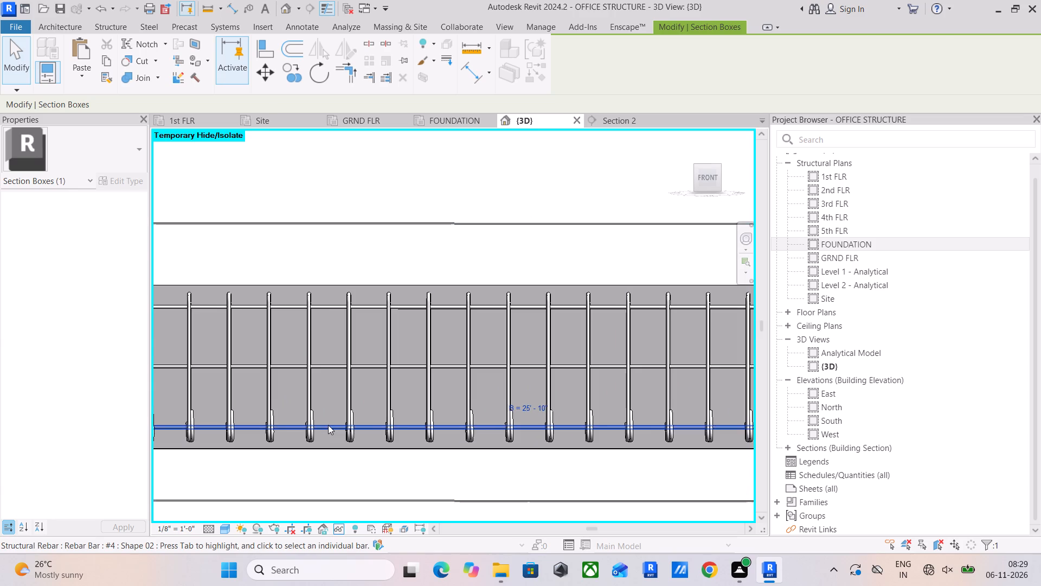
pyautogui.scroll(-4, 328, 425)
pyautogui.keyDown('shift'); pyautogui.moveTo(326, 429); pyautogui.dragTo(388, 496, button='middle'); pyautogui.keyUp('shift')
pyautogui.scroll(5, 267, 444)
pyautogui.click(304, 447)
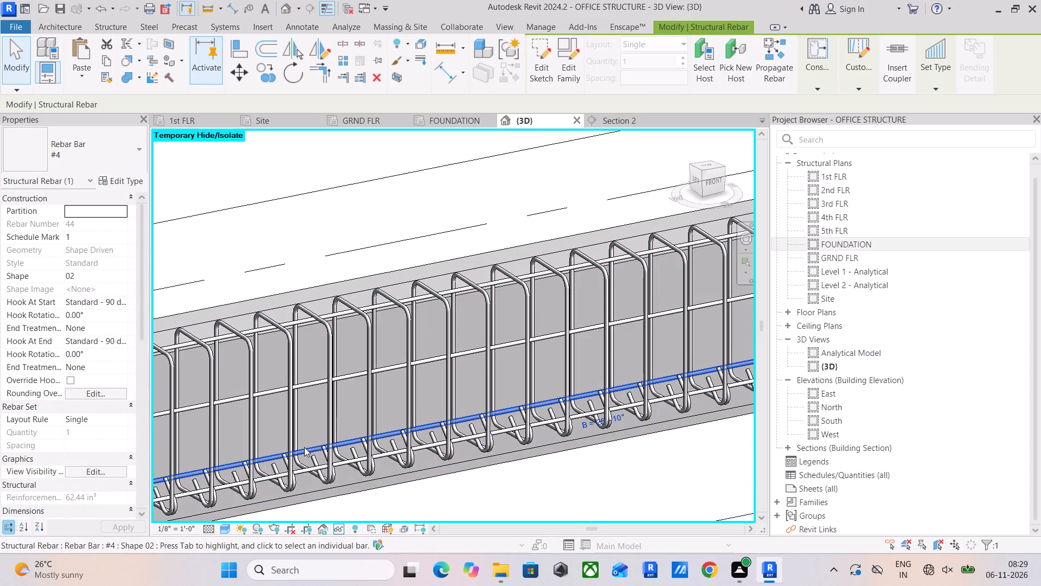
pyautogui.keyDown('ctrl'); pyautogui.click(310, 468); pyautogui.keyUp('ctrl')
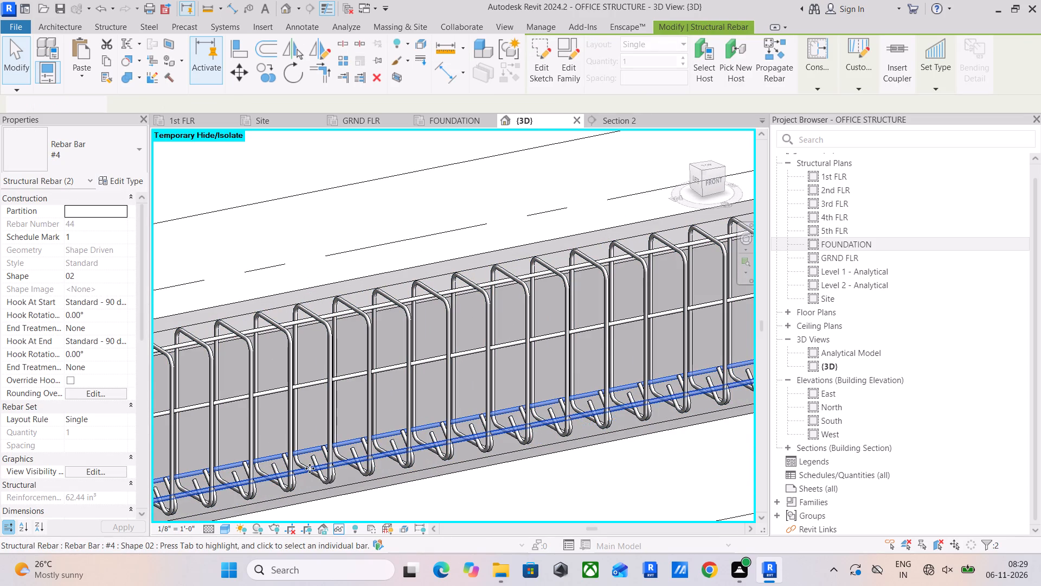
pyautogui.scroll(-5, 310, 468)
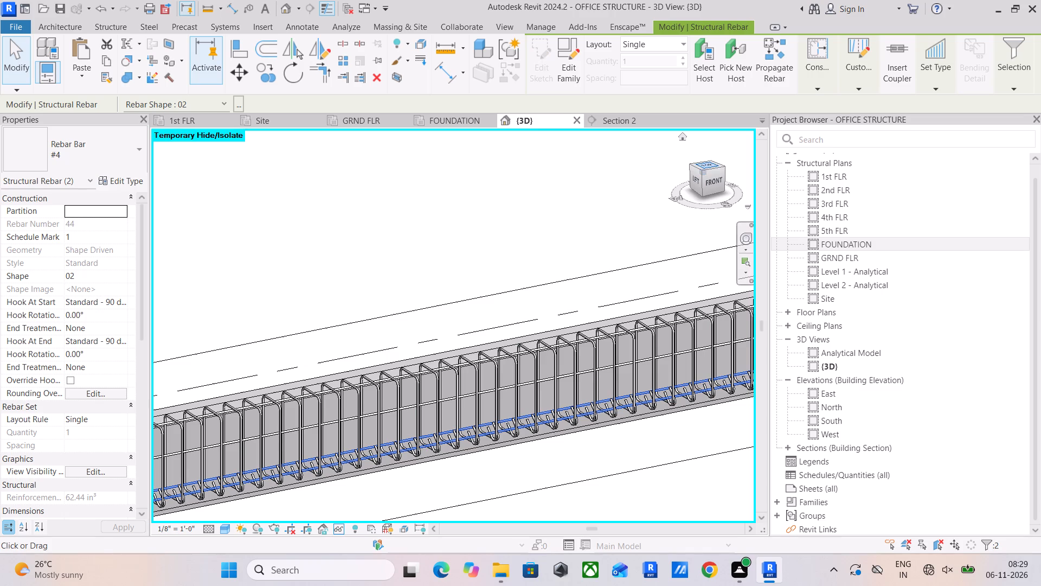
# Delete the #4 Shape 02 bar with a related warning at the top of the beam's stirrup cage.
pyautogui.click(697, 179)
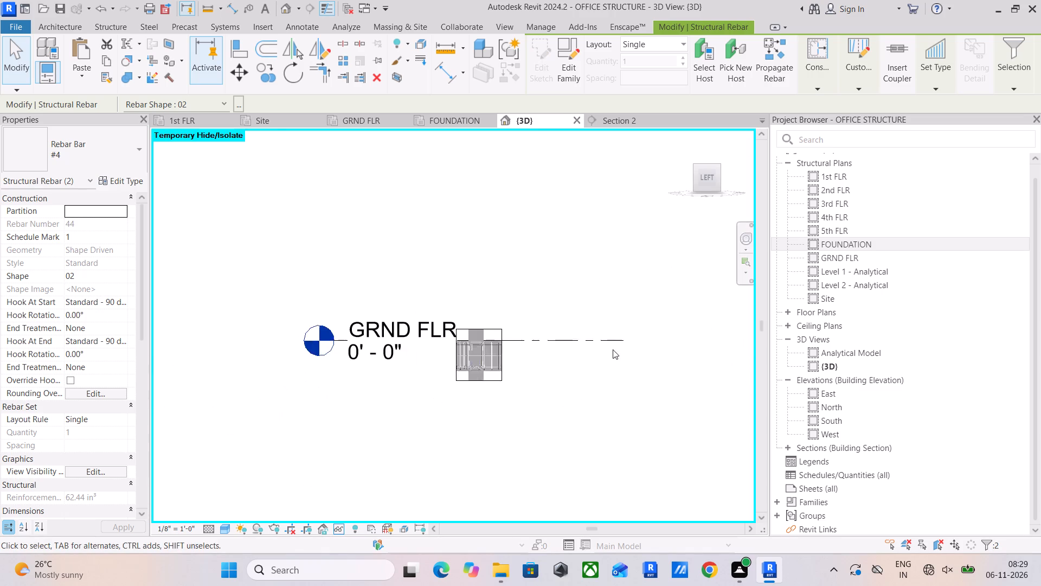
pyautogui.scroll(5, 484, 367)
pyautogui.scroll(10, 463, 312)
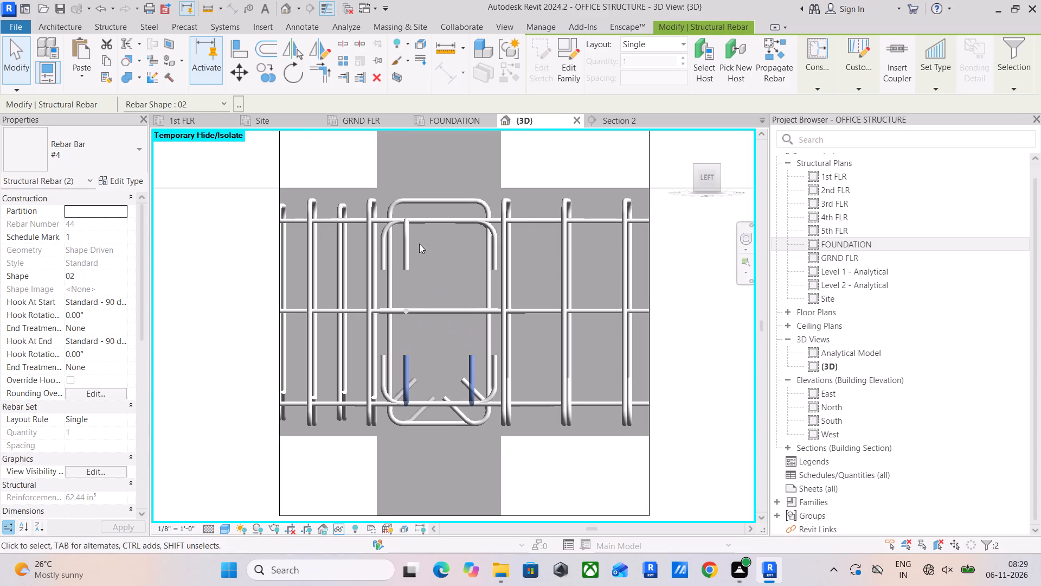
pyautogui.click(408, 240)
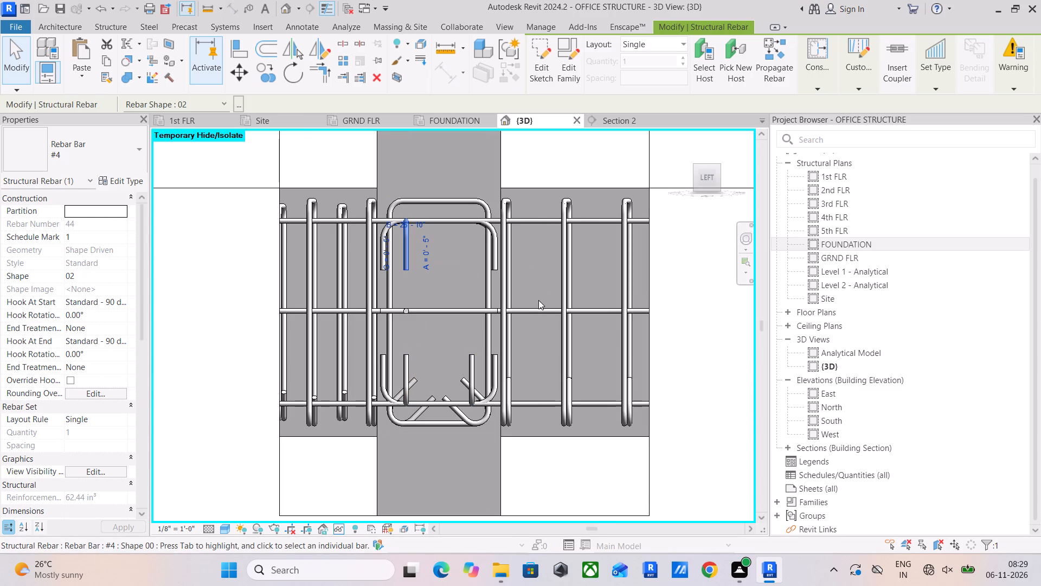
pyautogui.press('Delete')
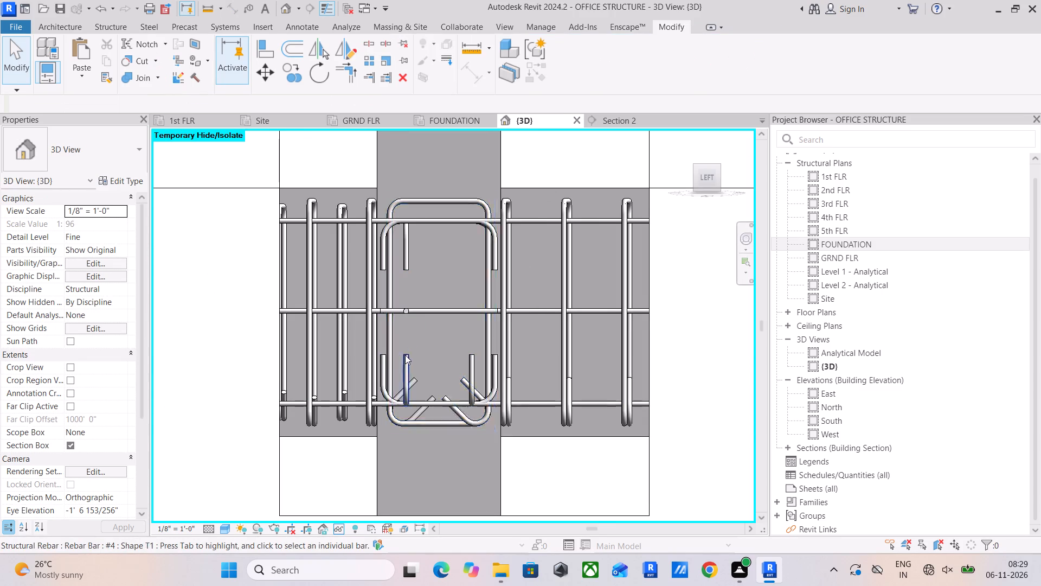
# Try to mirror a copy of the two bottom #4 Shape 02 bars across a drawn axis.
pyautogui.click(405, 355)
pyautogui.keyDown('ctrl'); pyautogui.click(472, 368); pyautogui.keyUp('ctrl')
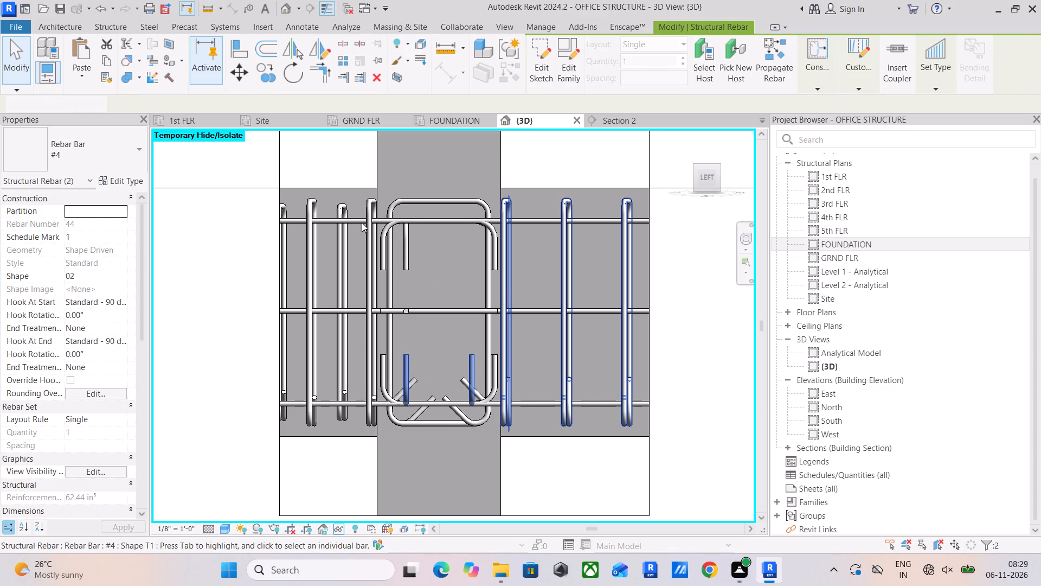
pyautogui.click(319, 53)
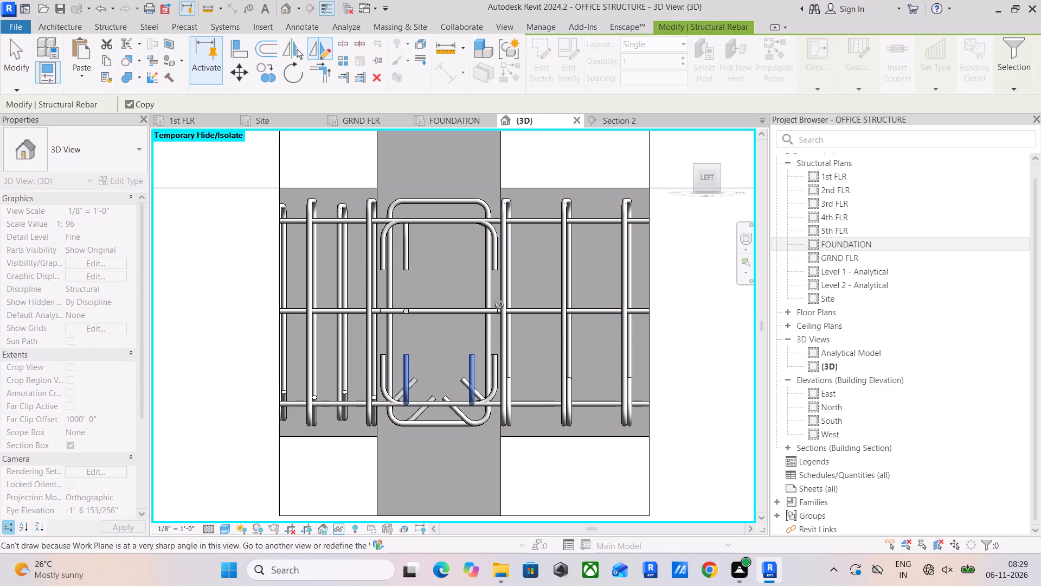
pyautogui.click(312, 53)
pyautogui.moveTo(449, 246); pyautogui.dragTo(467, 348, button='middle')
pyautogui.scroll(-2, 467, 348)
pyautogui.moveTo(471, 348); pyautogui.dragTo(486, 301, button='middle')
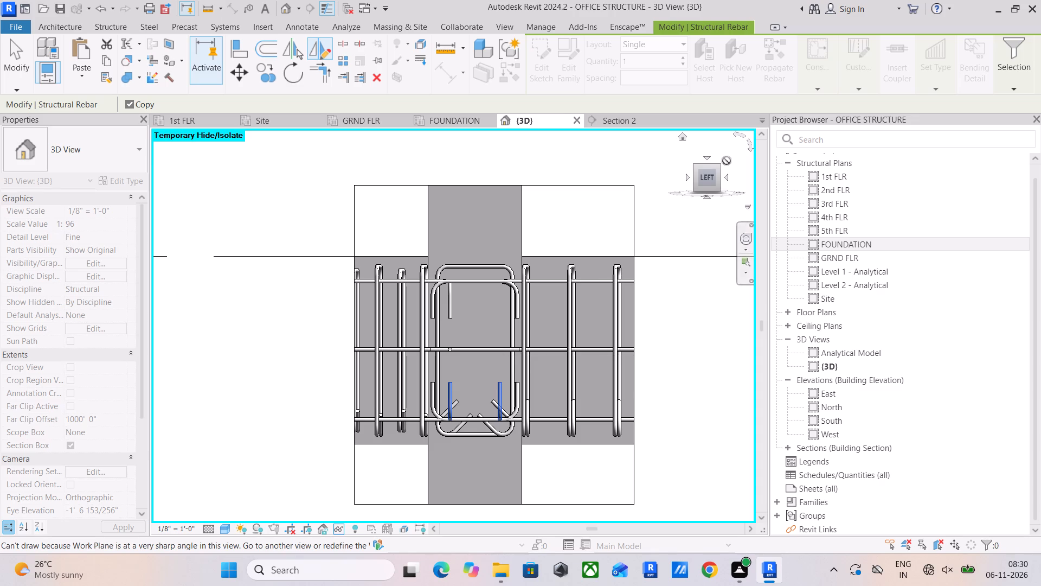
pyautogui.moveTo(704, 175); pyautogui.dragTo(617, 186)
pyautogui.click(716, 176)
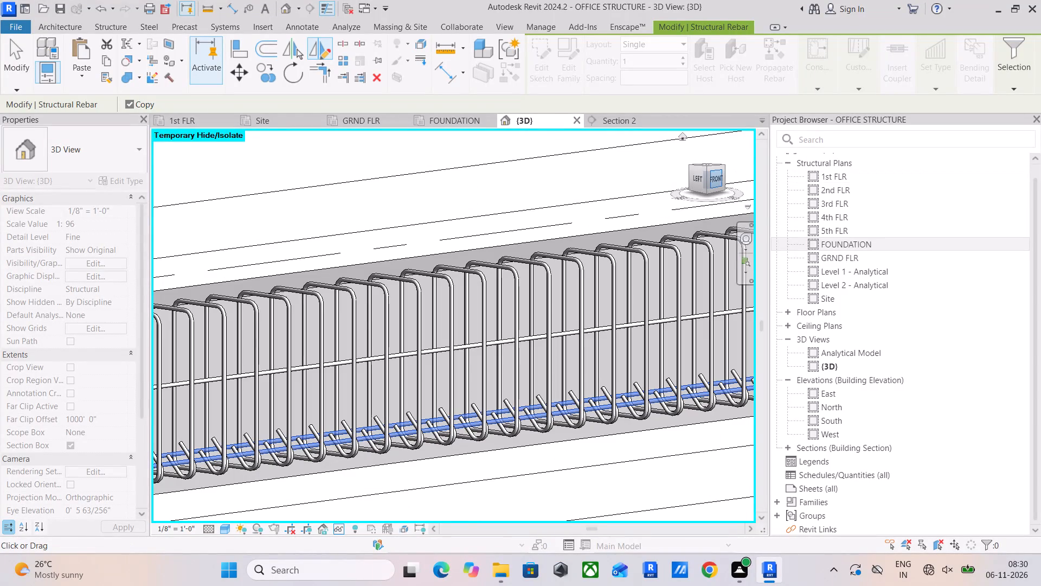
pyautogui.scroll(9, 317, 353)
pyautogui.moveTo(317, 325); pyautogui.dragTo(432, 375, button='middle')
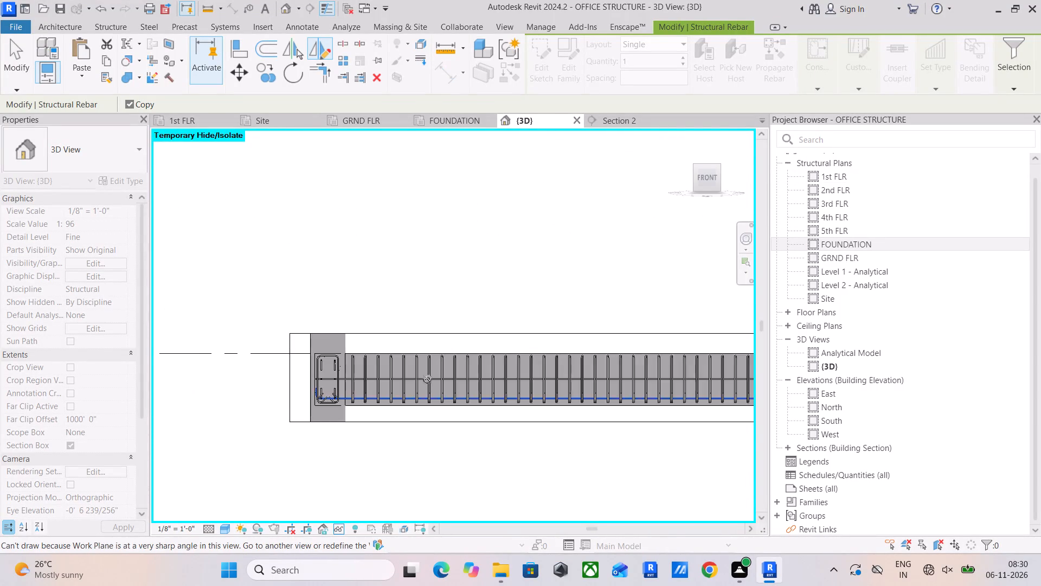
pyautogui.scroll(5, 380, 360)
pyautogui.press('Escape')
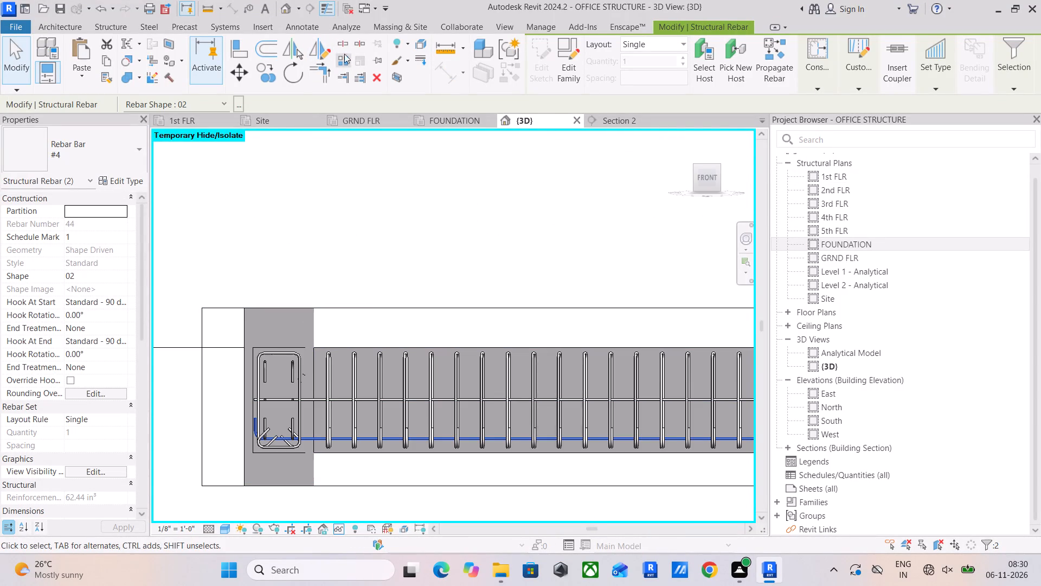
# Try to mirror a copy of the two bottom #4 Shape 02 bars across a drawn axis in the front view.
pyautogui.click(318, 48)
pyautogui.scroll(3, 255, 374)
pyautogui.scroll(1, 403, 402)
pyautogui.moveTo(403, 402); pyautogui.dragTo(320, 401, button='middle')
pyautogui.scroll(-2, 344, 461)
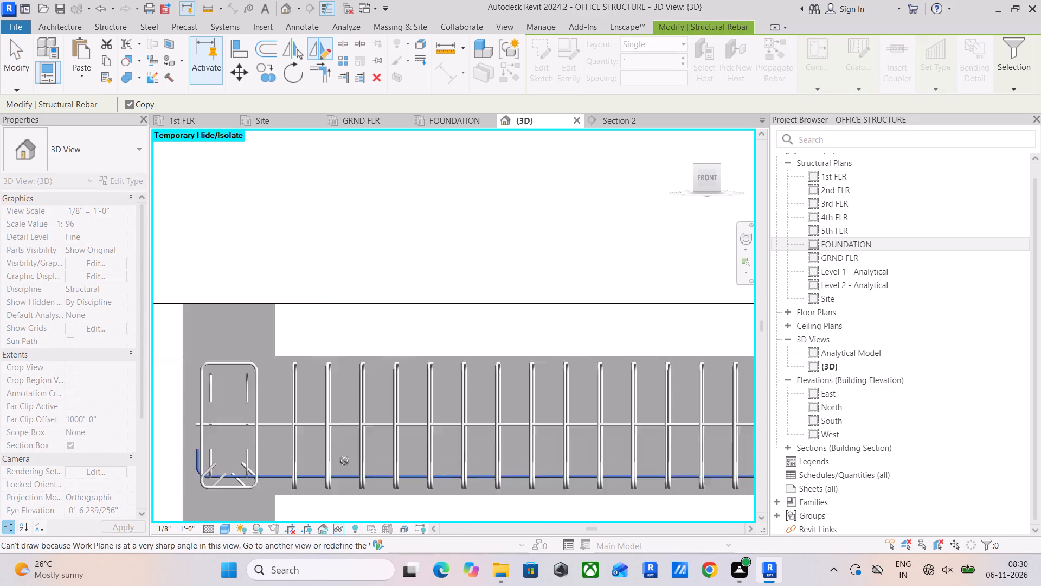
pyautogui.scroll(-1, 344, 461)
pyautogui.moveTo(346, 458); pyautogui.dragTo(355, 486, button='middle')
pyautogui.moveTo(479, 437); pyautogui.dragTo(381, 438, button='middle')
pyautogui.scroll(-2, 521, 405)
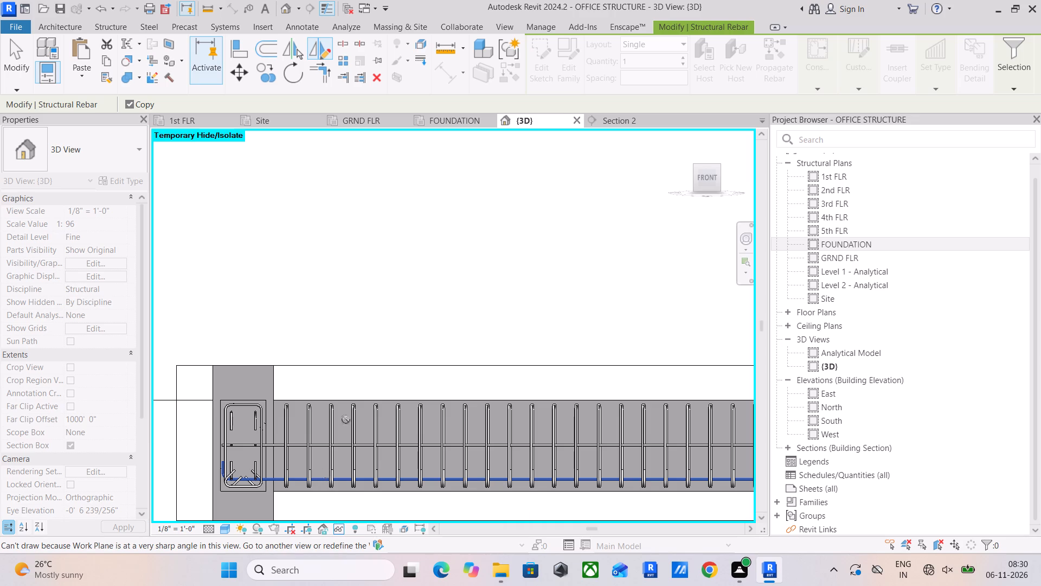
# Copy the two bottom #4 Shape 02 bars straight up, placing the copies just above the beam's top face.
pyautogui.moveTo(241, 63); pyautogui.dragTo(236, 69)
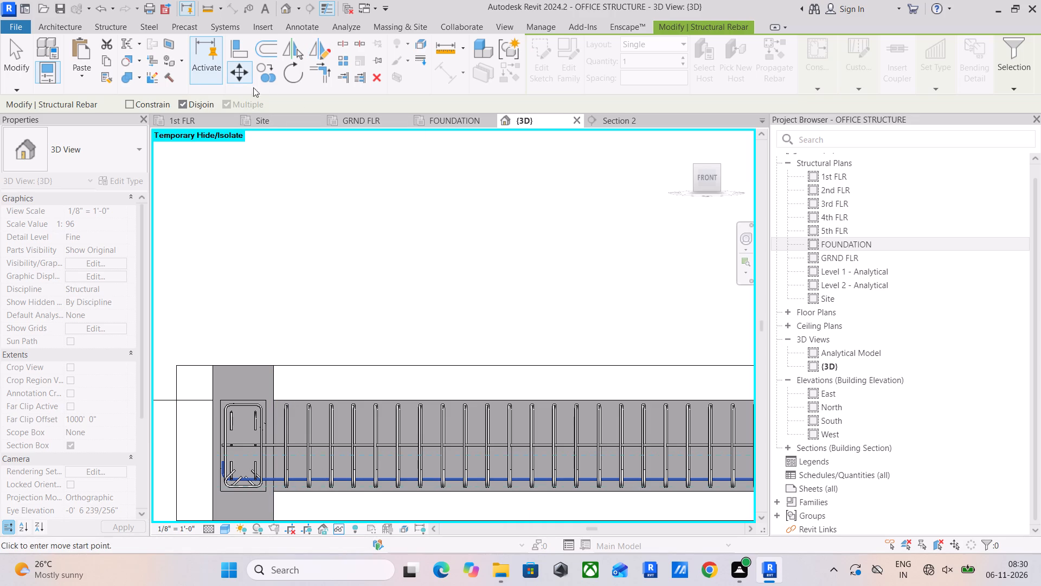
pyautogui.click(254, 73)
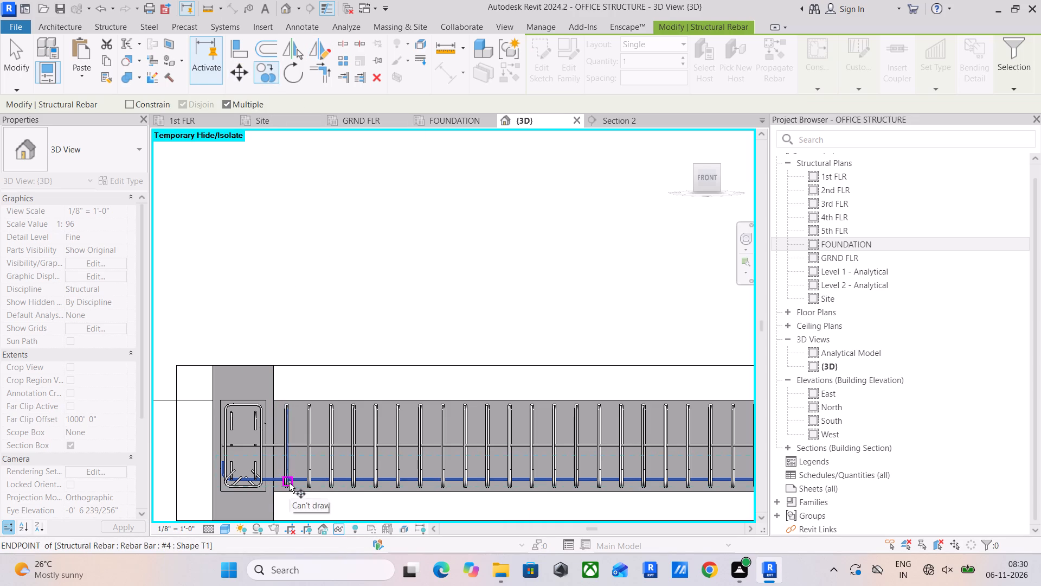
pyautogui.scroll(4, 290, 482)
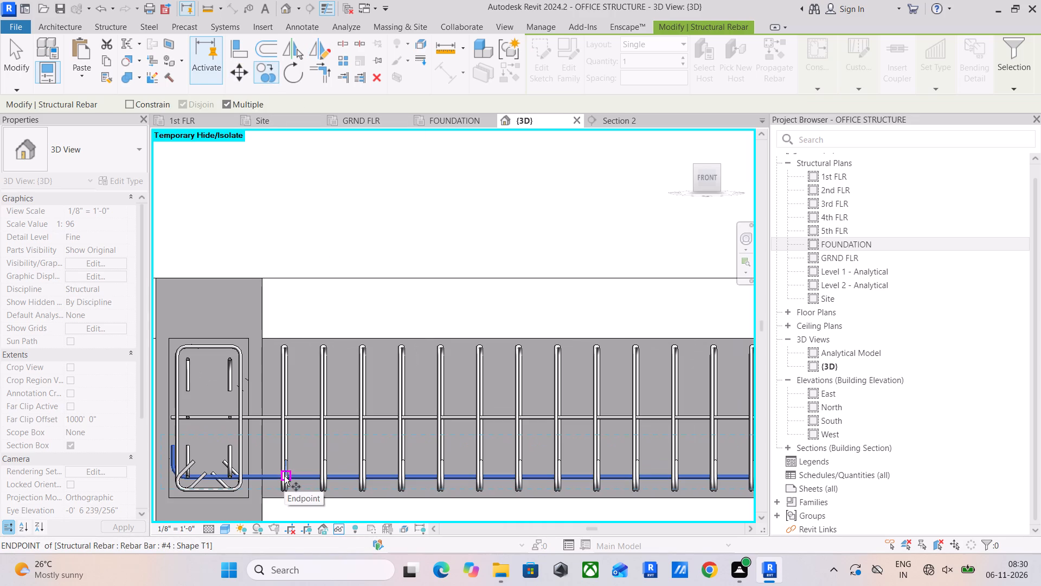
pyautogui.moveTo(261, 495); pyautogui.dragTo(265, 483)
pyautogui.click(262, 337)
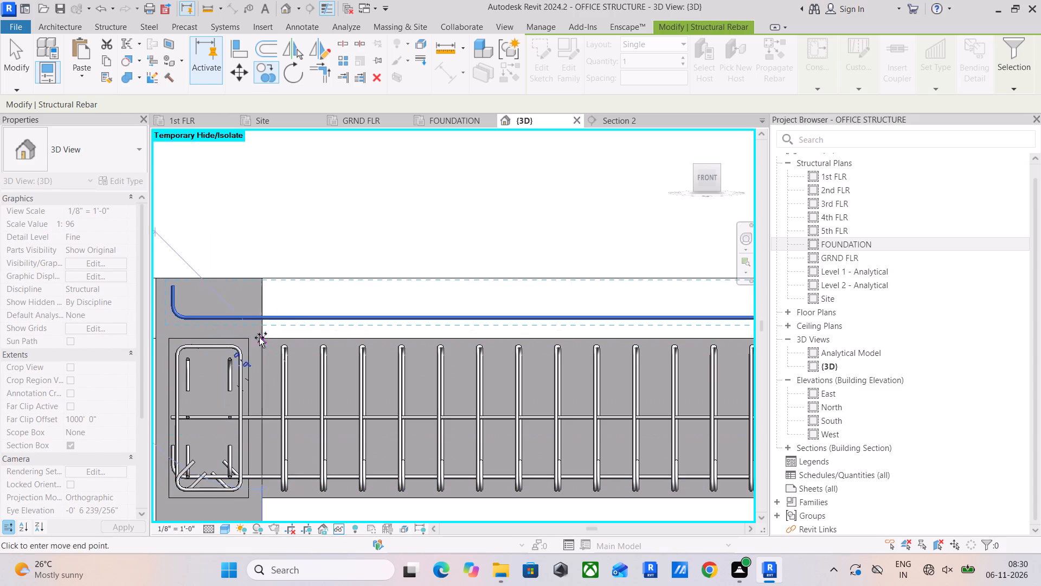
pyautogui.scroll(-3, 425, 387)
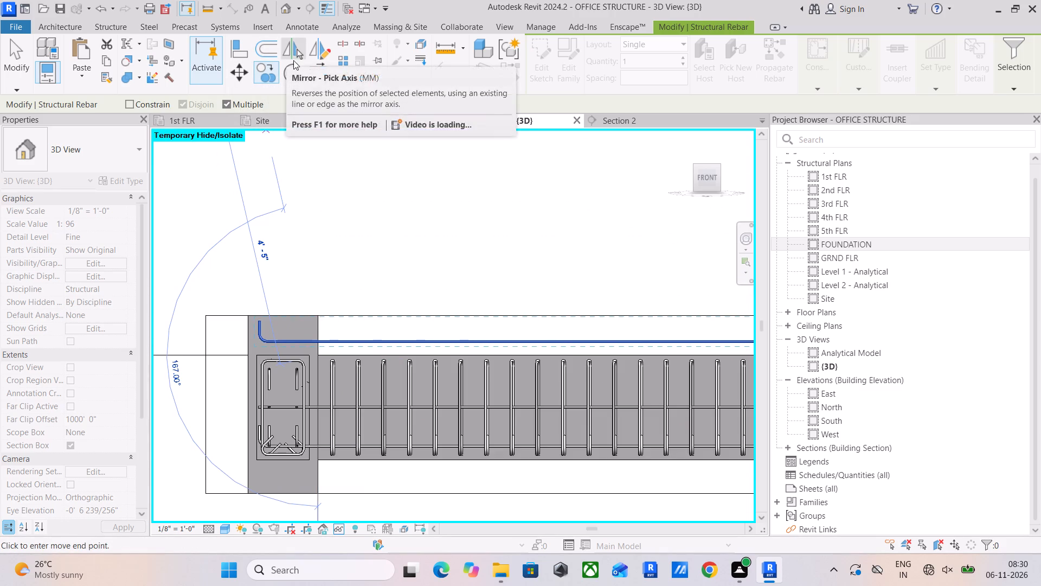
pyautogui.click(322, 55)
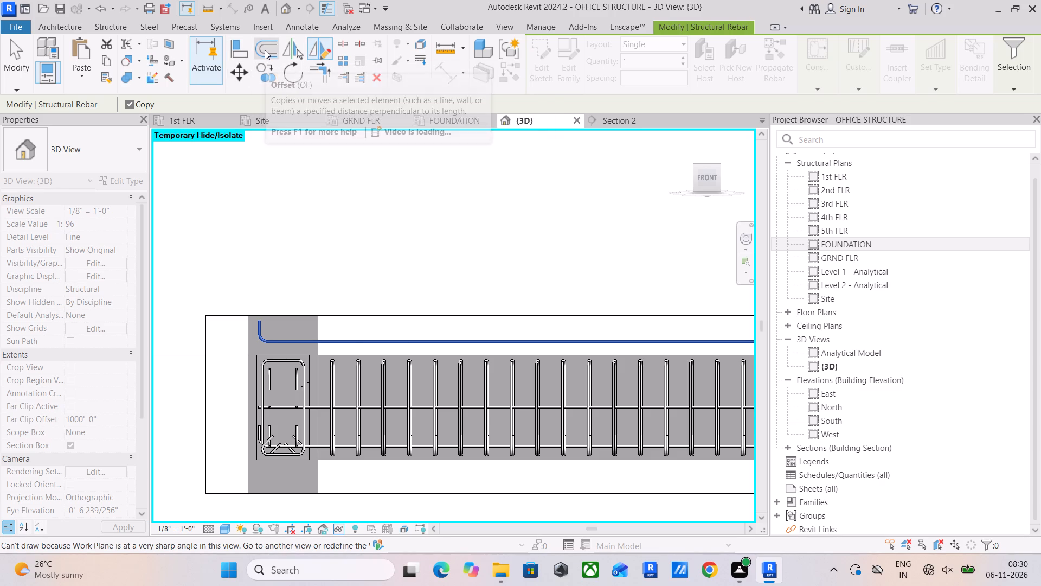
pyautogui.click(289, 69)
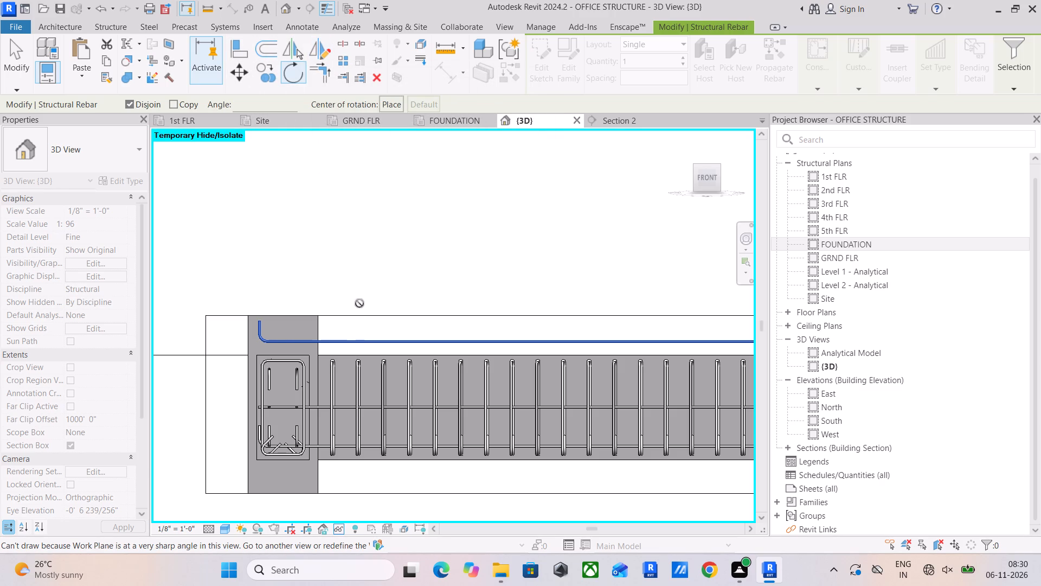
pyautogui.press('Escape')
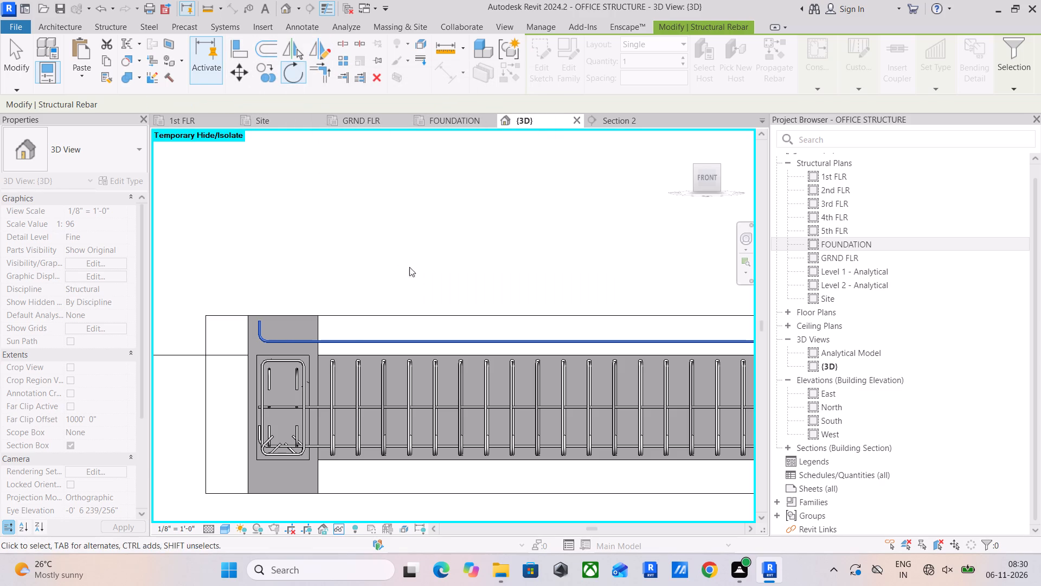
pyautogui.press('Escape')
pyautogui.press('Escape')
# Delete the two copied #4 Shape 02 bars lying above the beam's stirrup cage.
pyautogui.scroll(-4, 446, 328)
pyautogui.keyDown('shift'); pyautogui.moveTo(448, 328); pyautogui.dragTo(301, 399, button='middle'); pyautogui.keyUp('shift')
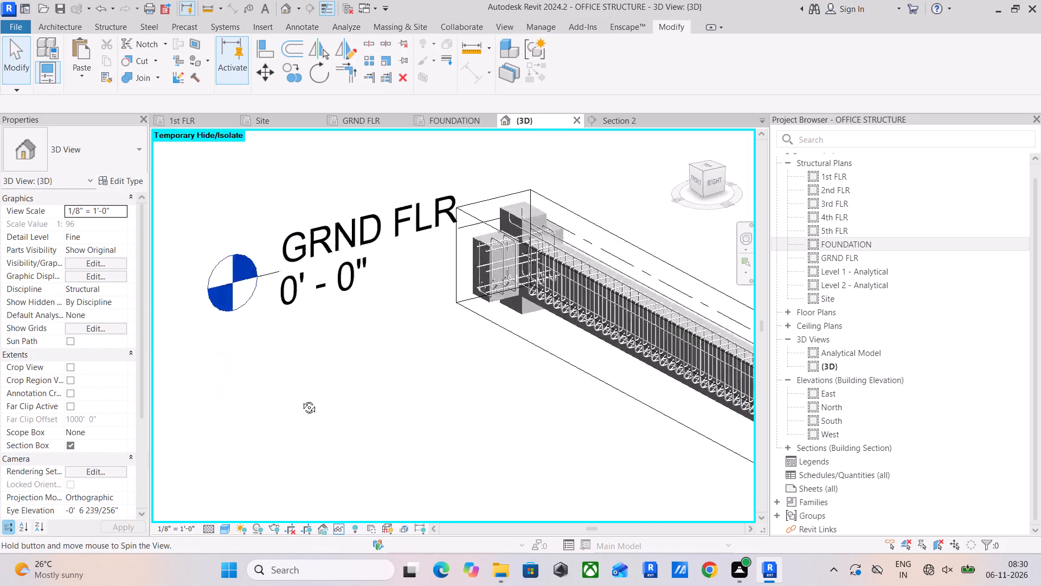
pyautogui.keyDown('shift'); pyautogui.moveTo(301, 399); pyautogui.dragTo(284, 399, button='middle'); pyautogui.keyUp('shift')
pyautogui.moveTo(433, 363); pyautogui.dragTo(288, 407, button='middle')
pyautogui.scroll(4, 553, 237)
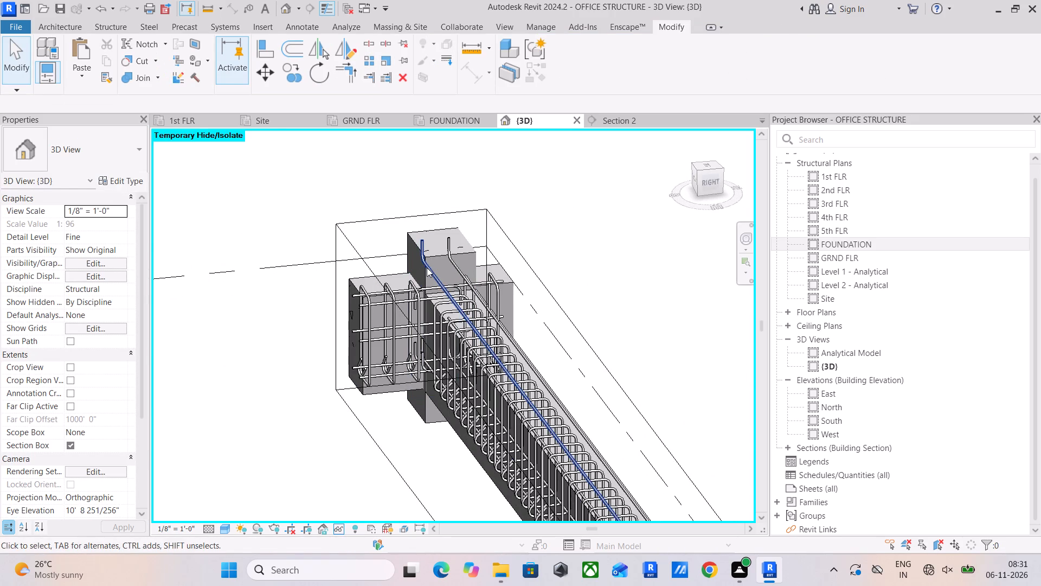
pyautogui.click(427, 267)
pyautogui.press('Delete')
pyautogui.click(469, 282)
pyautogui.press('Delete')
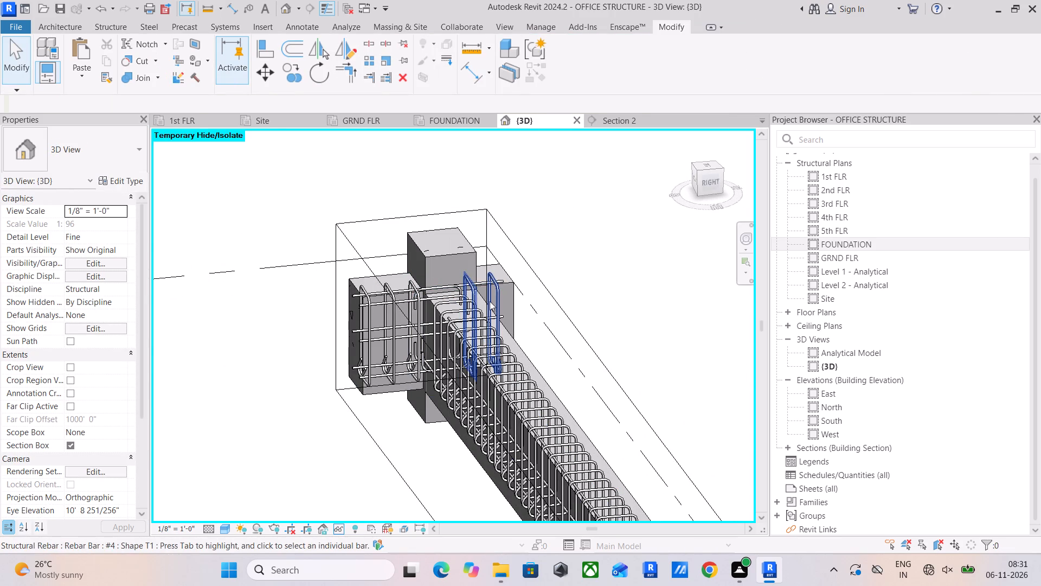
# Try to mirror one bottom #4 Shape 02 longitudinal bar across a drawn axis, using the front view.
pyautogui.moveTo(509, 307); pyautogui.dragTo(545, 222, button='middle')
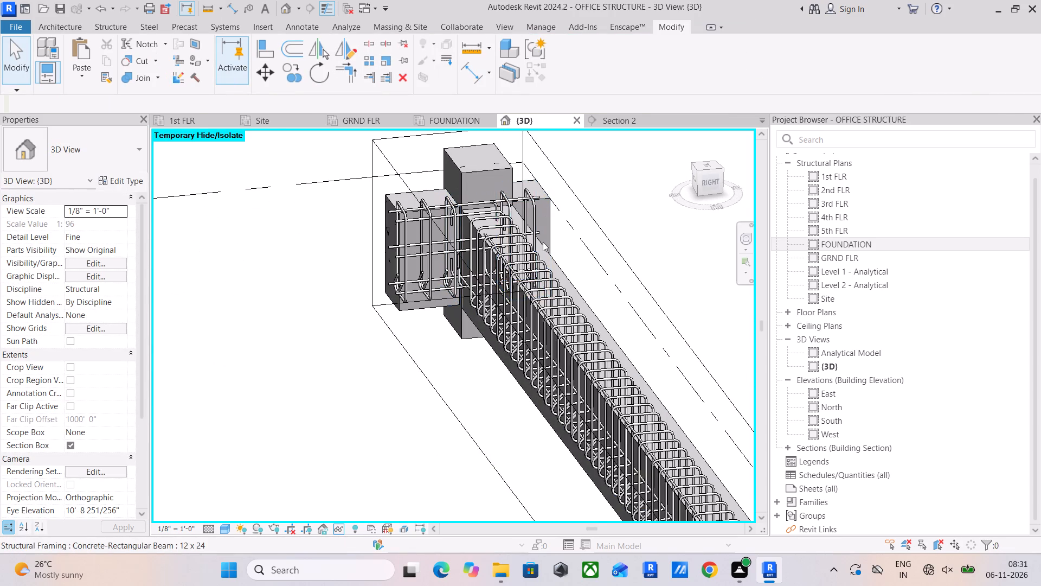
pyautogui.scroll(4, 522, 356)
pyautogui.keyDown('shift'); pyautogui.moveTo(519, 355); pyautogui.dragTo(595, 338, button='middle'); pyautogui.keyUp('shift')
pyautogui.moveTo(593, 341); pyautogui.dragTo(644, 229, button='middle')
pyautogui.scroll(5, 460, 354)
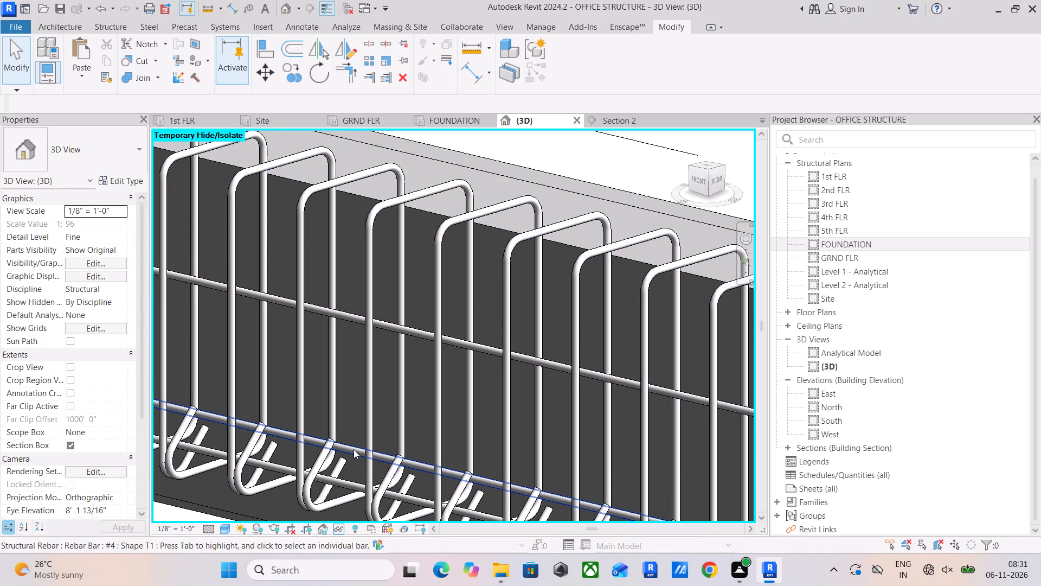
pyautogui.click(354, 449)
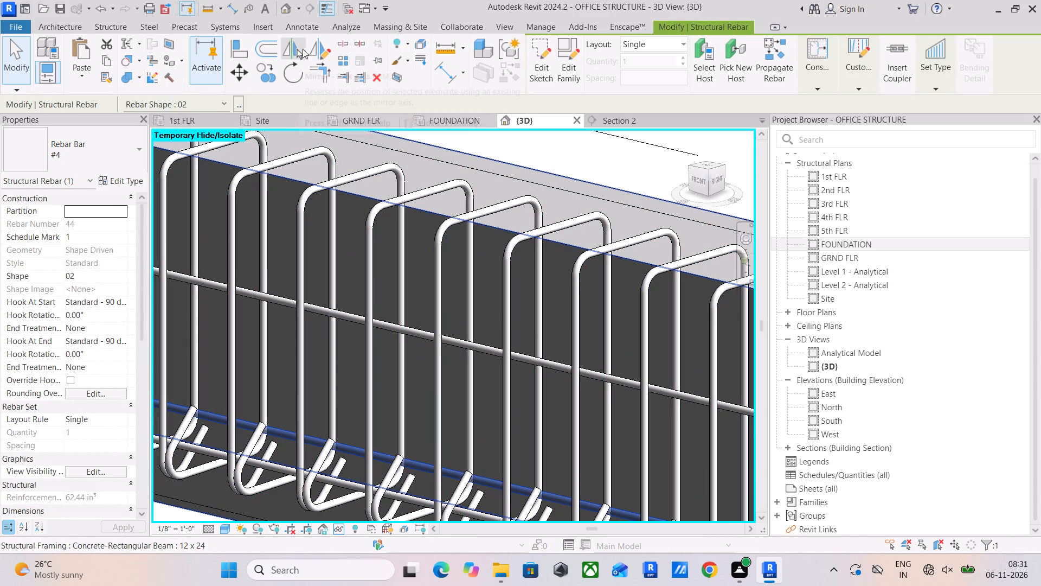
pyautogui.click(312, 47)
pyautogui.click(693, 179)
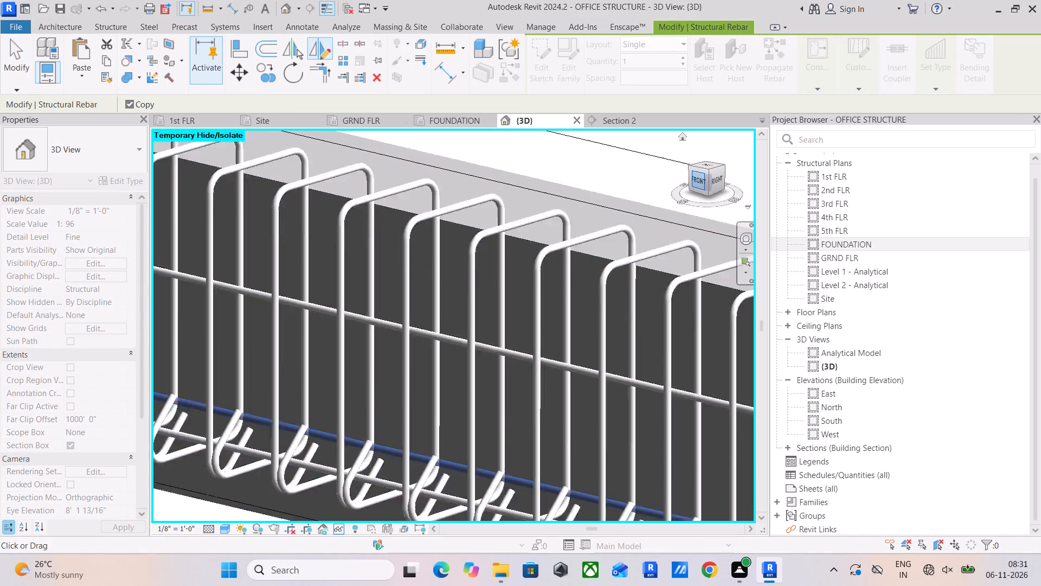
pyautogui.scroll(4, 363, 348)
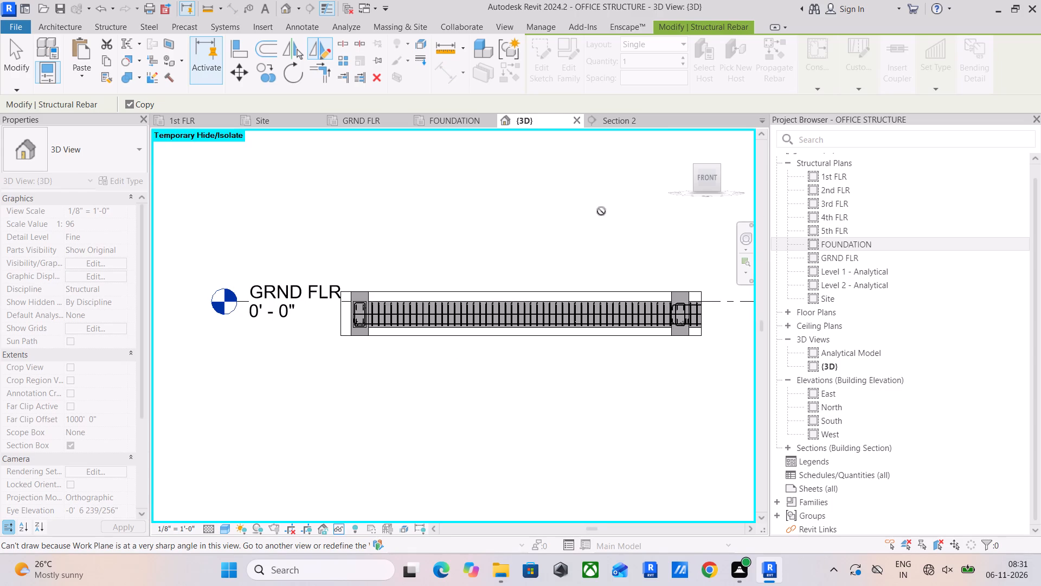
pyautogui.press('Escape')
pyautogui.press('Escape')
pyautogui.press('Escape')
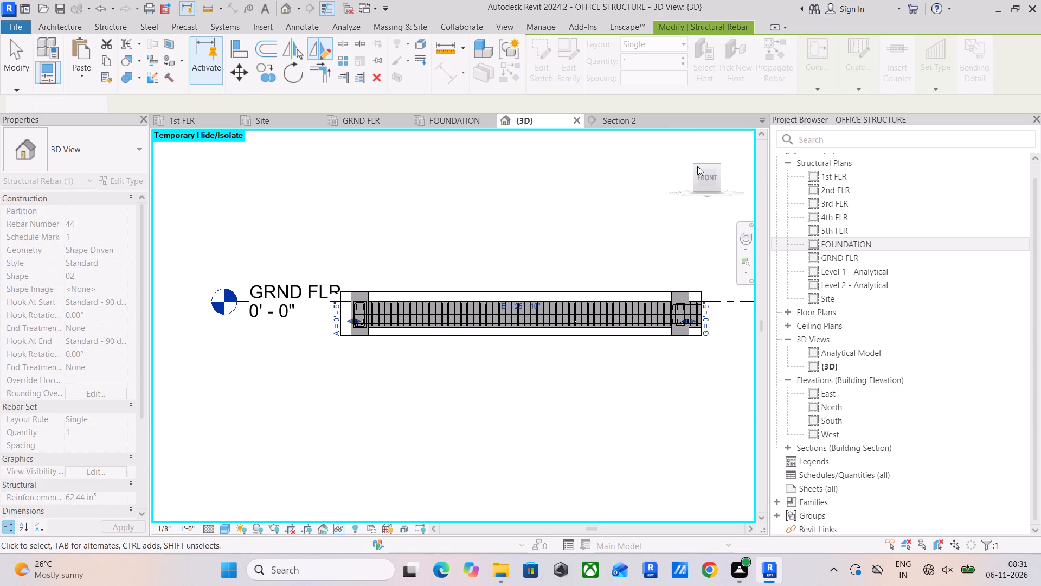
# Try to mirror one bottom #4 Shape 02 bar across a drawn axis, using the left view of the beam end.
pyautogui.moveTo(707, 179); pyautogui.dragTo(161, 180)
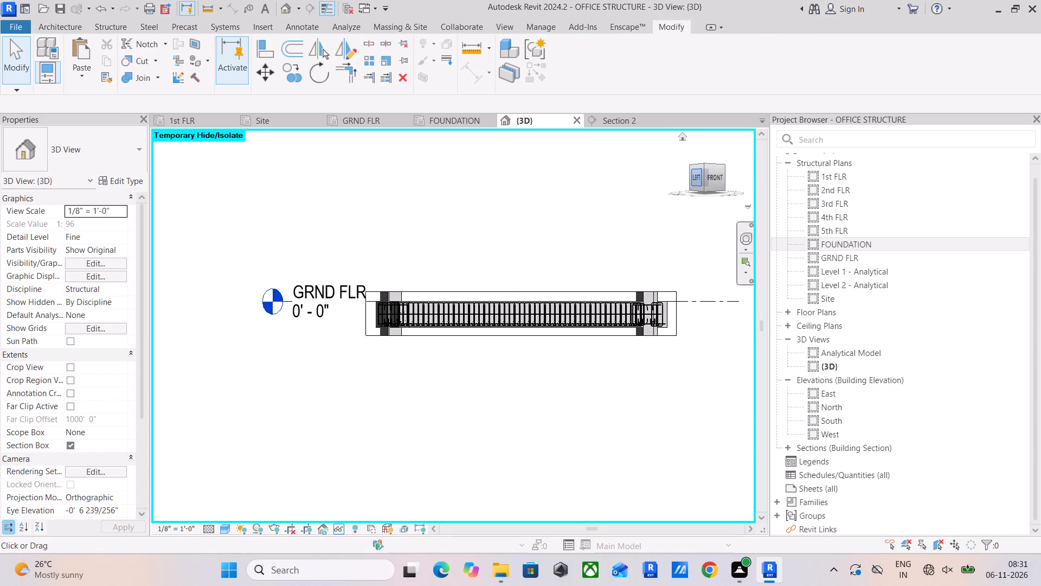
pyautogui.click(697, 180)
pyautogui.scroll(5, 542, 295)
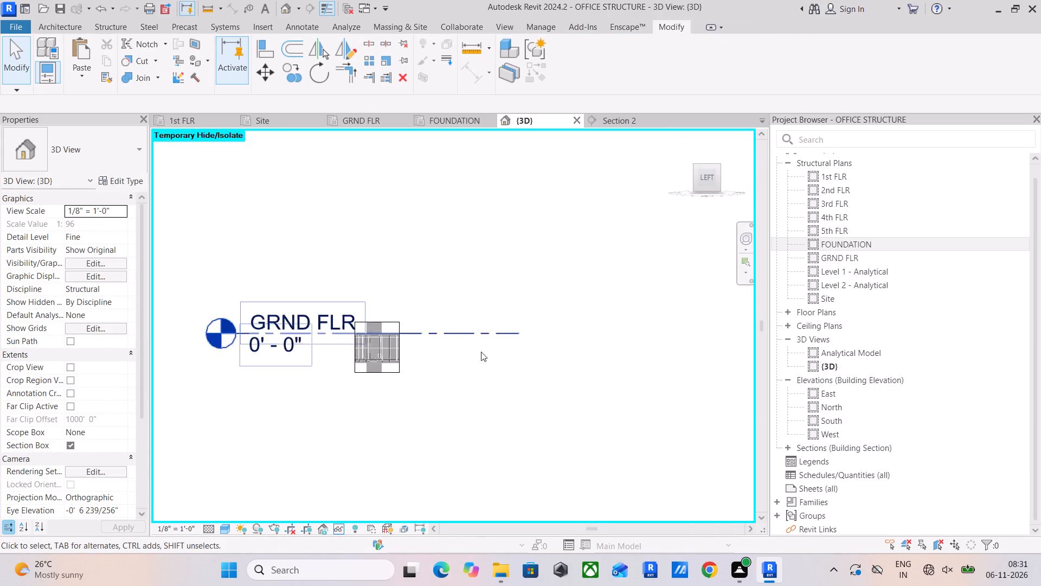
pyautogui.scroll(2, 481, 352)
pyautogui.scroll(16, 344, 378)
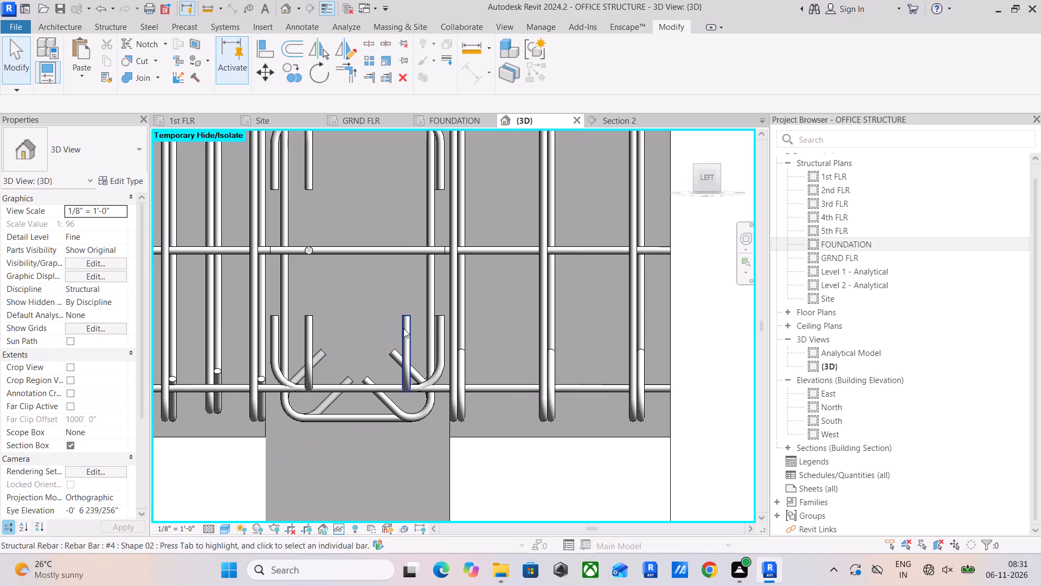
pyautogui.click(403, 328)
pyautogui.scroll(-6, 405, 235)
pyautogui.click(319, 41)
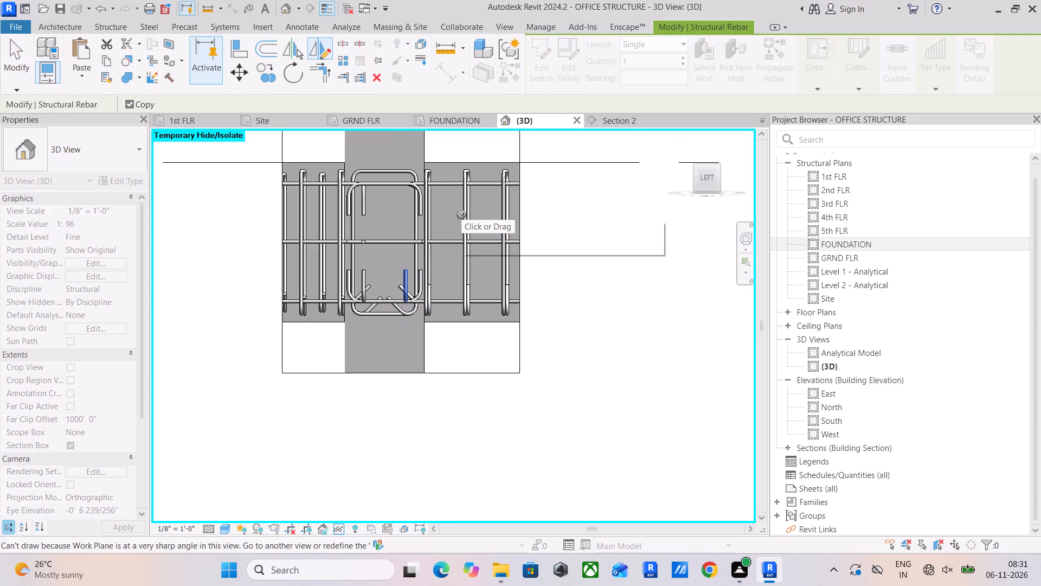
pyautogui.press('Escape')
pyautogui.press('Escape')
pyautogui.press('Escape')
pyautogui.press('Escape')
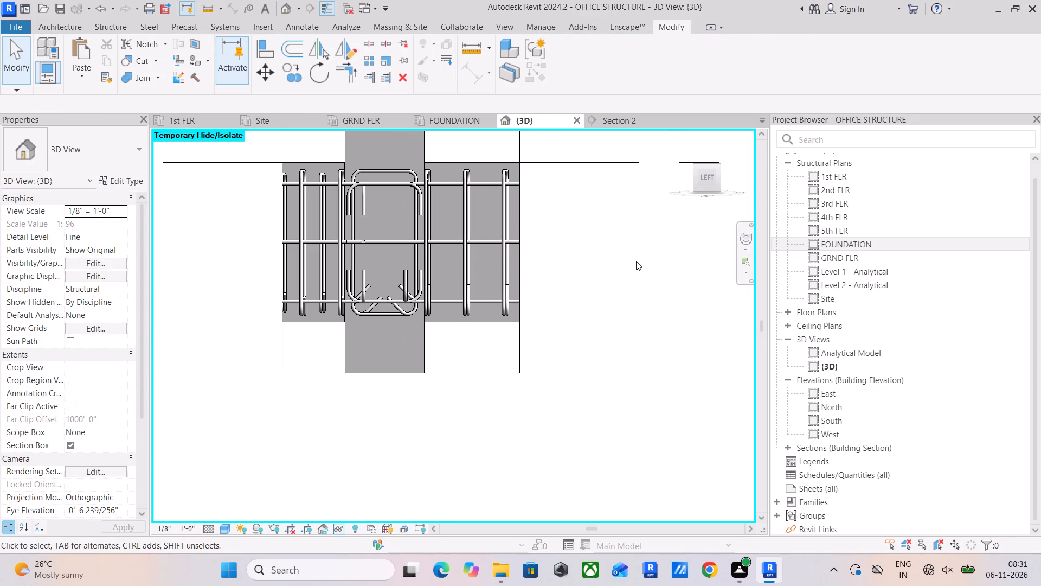
# Copy the mid-height #4 Shape 00 bar horizontally across the stirrup toward the opposite side, at the same height.
pyautogui.keyDown('shift'); pyautogui.moveTo(608, 250); pyautogui.dragTo(391, 381, button='middle'); pyautogui.keyUp('shift')
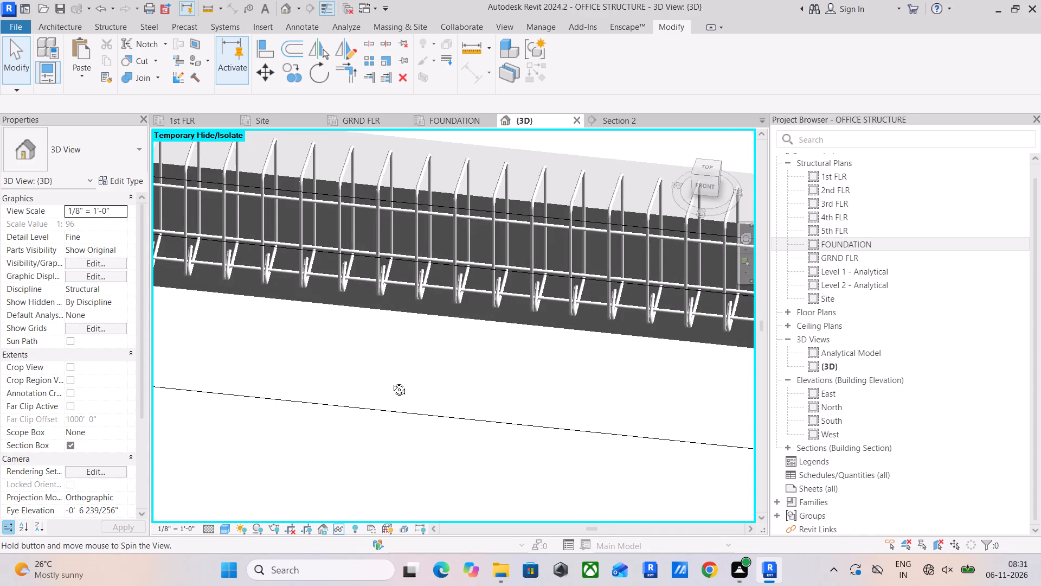
pyautogui.keyDown('shift'); pyautogui.moveTo(391, 381); pyautogui.dragTo(598, 301, button='middle'); pyautogui.keyUp('shift')
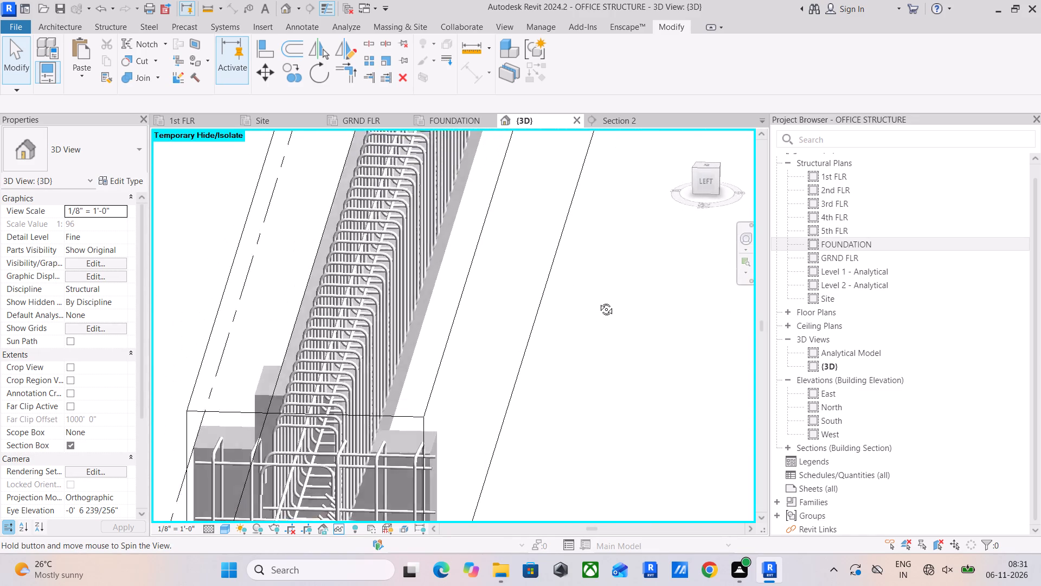
pyautogui.keyDown('shift'); pyautogui.moveTo(598, 301); pyautogui.dragTo(603, 250, button='middle'); pyautogui.keyUp('shift')
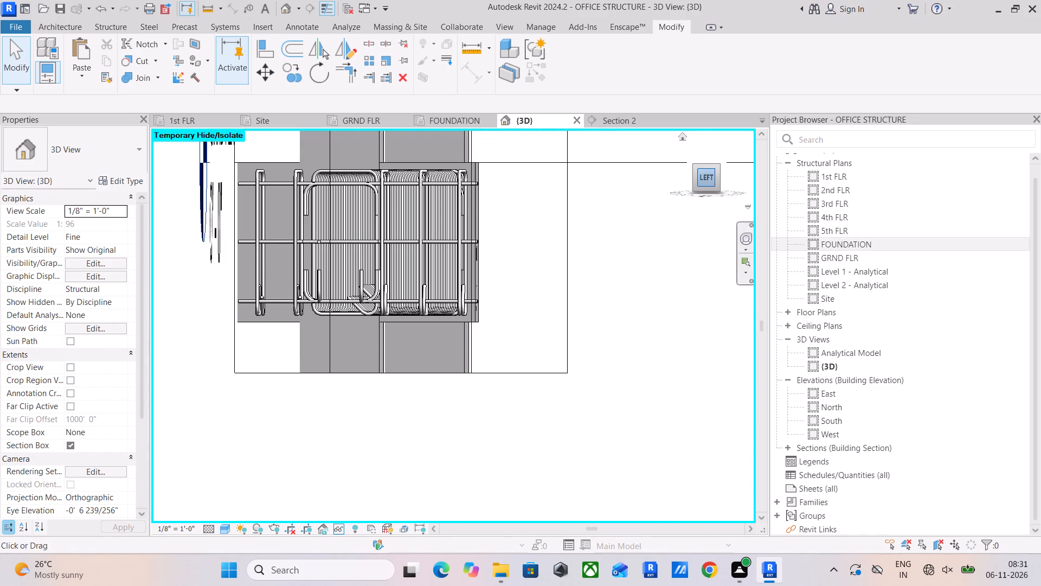
pyautogui.click(703, 179)
pyautogui.scroll(10, 419, 229)
pyautogui.scroll(4, 454, 358)
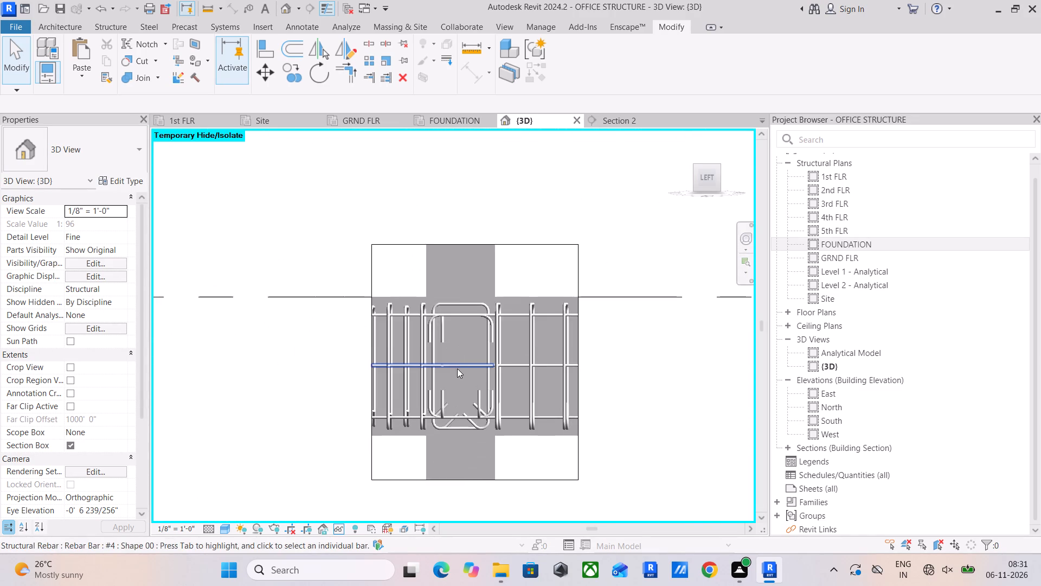
pyautogui.scroll(3, 457, 368)
pyautogui.moveTo(458, 365); pyautogui.dragTo(446, 320, button='middle')
pyautogui.scroll(5, 440, 313)
pyautogui.click(413, 328)
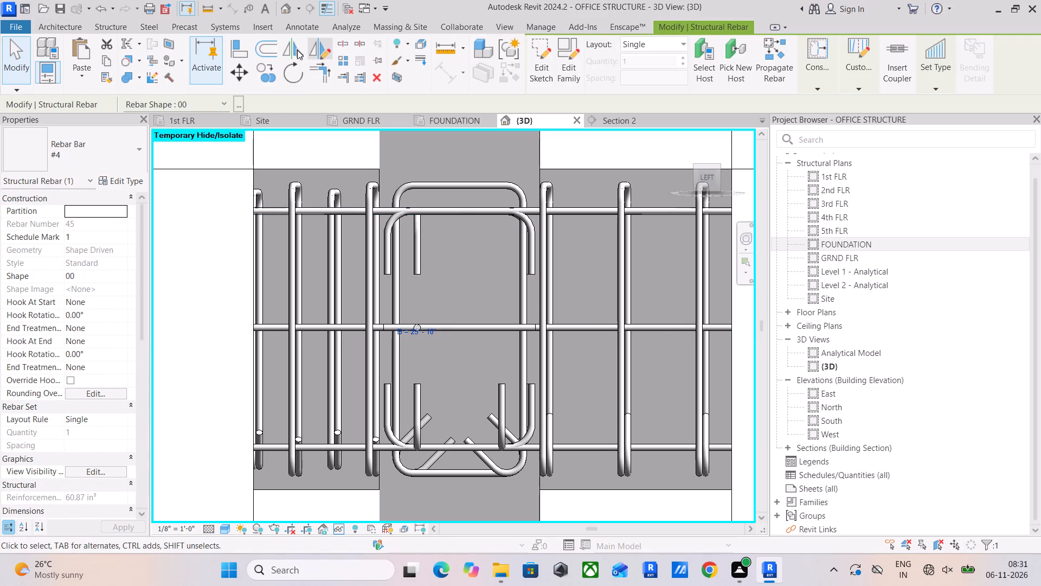
pyautogui.click(315, 49)
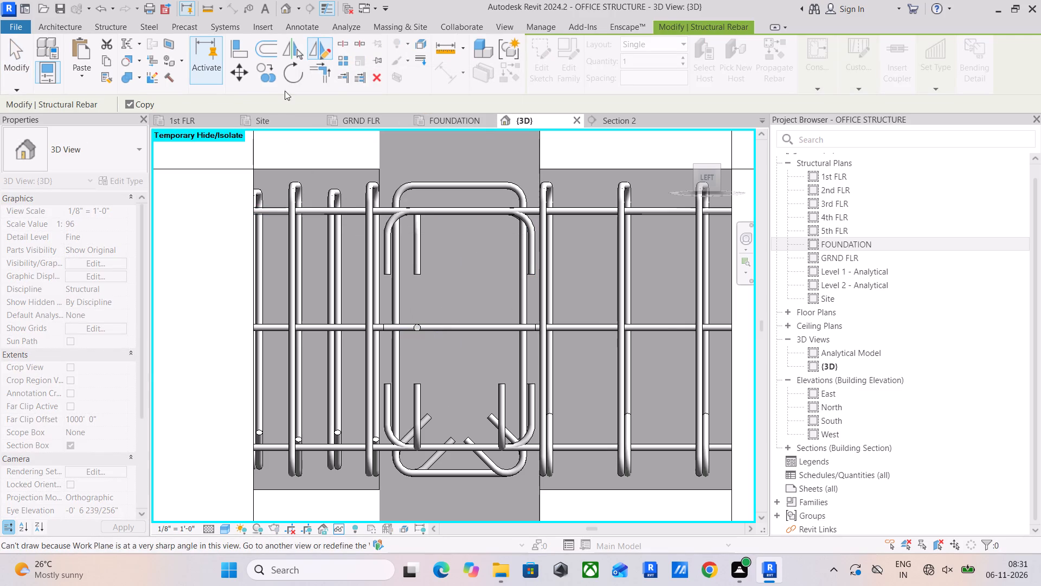
pyautogui.click(264, 73)
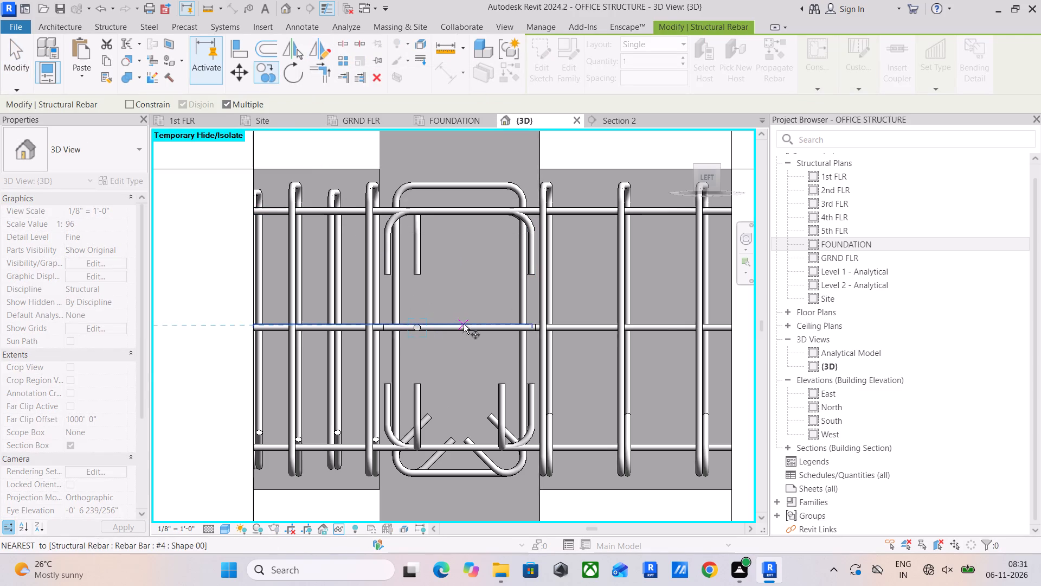
pyautogui.scroll(4, 415, 383)
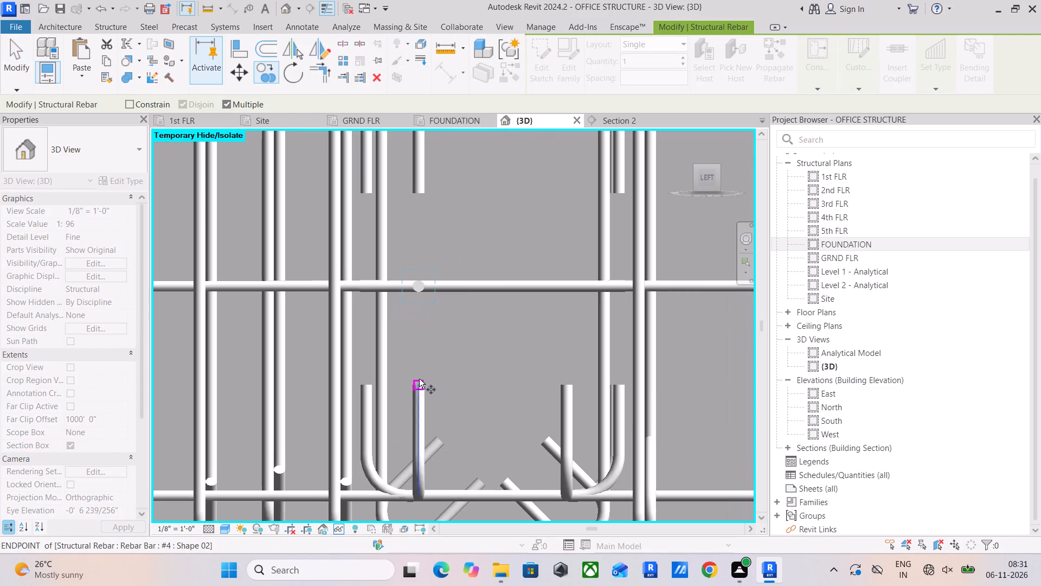
pyautogui.click(423, 284)
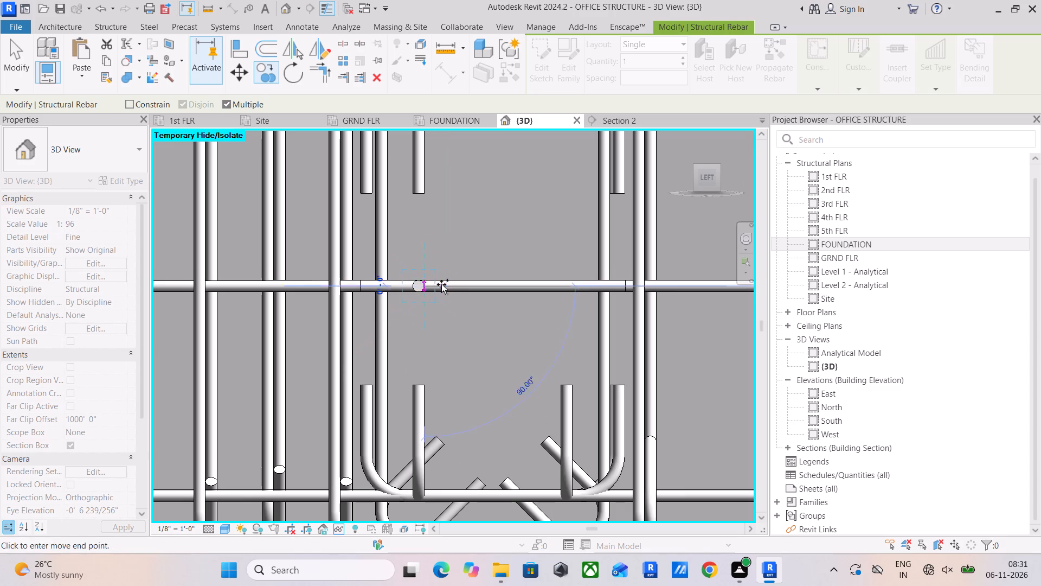
pyautogui.click(496, 284)
pyautogui.scroll(1, 592, 309)
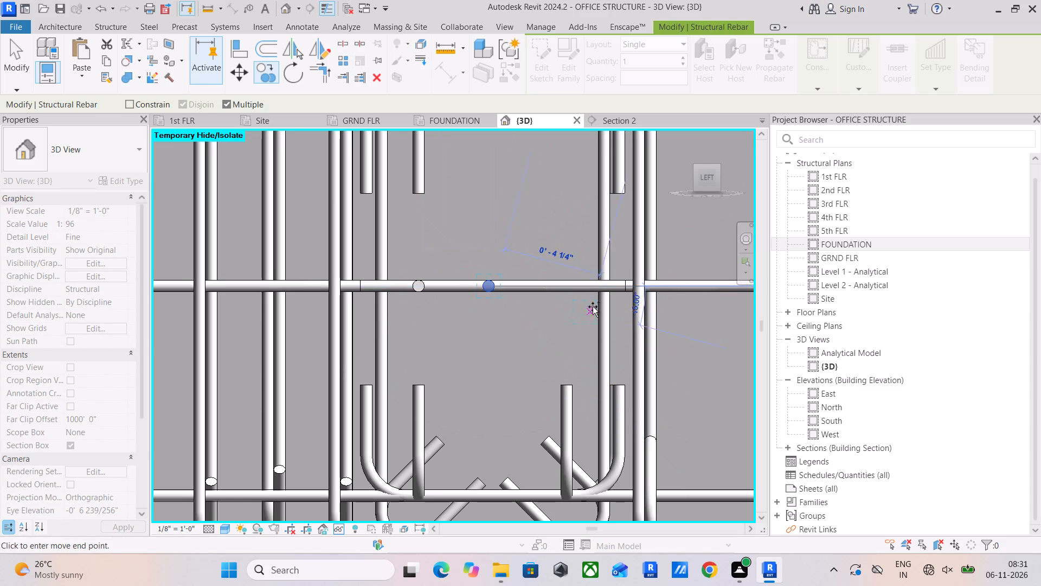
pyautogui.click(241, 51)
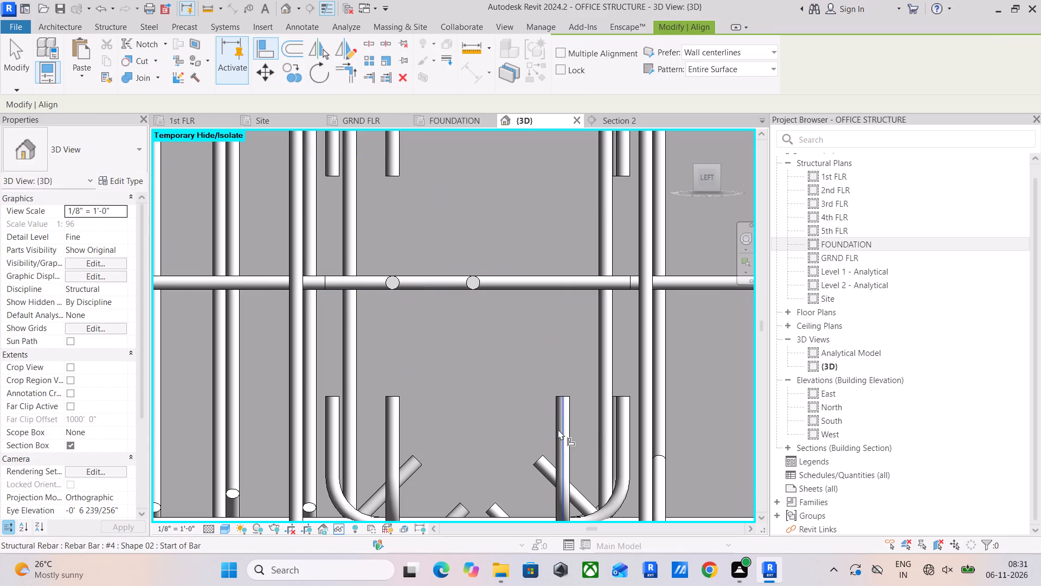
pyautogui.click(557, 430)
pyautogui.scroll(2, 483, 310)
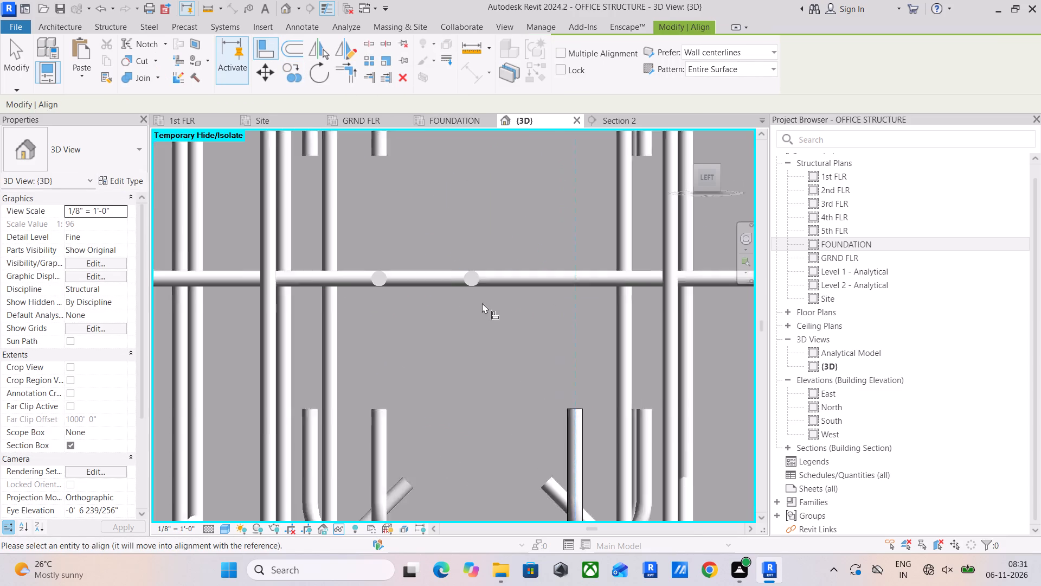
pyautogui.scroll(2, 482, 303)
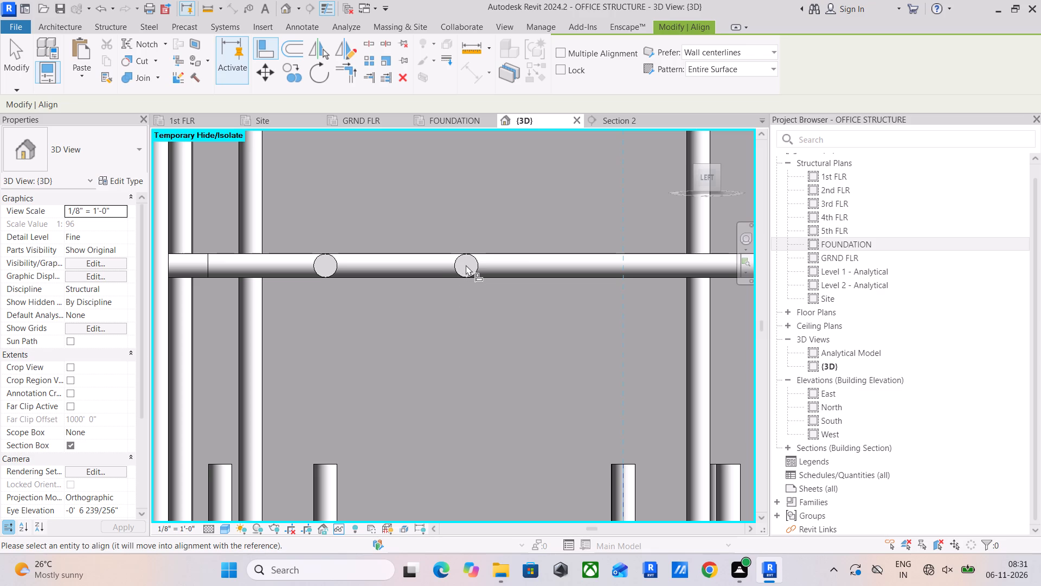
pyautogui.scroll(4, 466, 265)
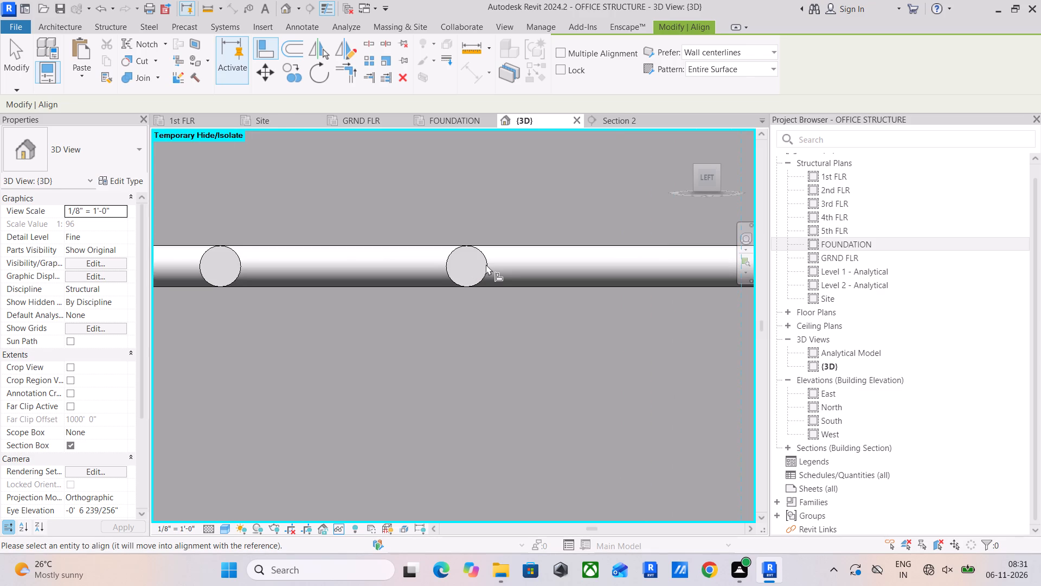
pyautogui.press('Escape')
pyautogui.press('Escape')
# Move the copied mid-height #4 Shape 00 bar about 3" horizontally, farther from the original bar, at the same height.
pyautogui.click(474, 266)
pyautogui.scroll(-5, 493, 275)
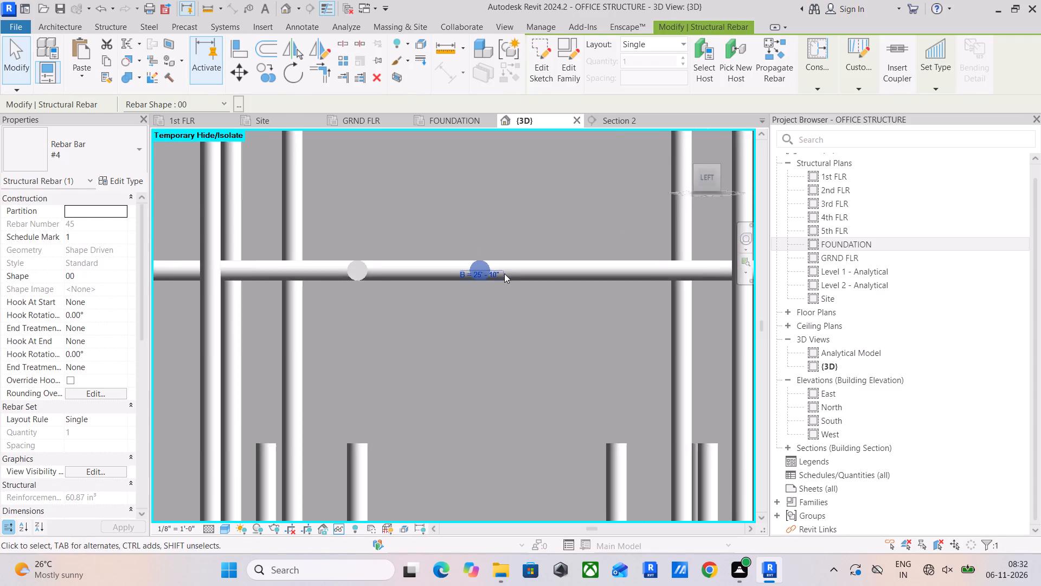
pyautogui.scroll(-5, 504, 273)
pyautogui.click(241, 77)
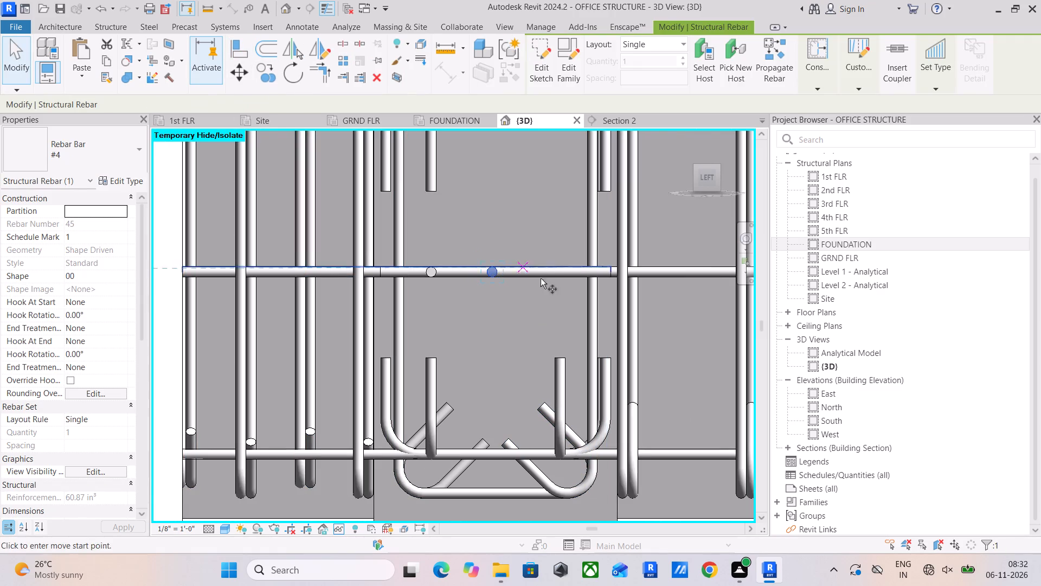
pyautogui.scroll(7, 500, 269)
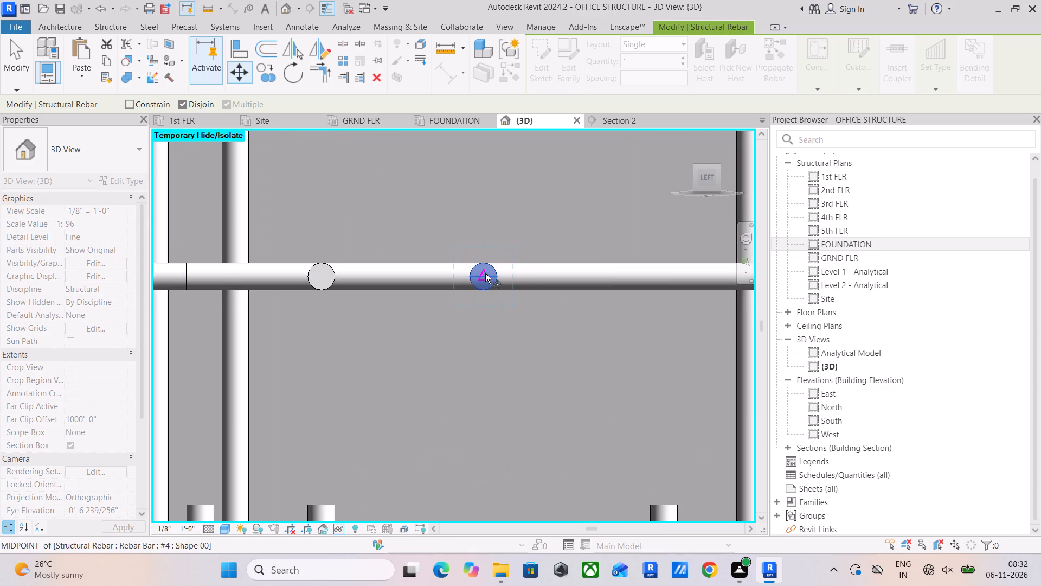
pyautogui.click(485, 273)
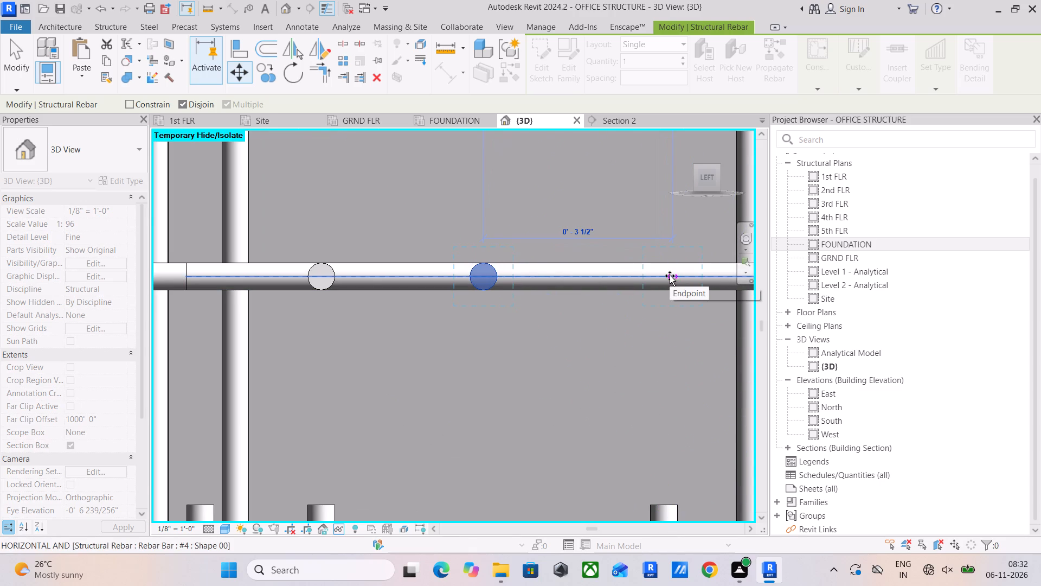
pyautogui.scroll(-2, 670, 276)
pyautogui.moveTo(670, 276); pyautogui.dragTo(587, 352, button='middle')
pyautogui.scroll(-4, 591, 348)
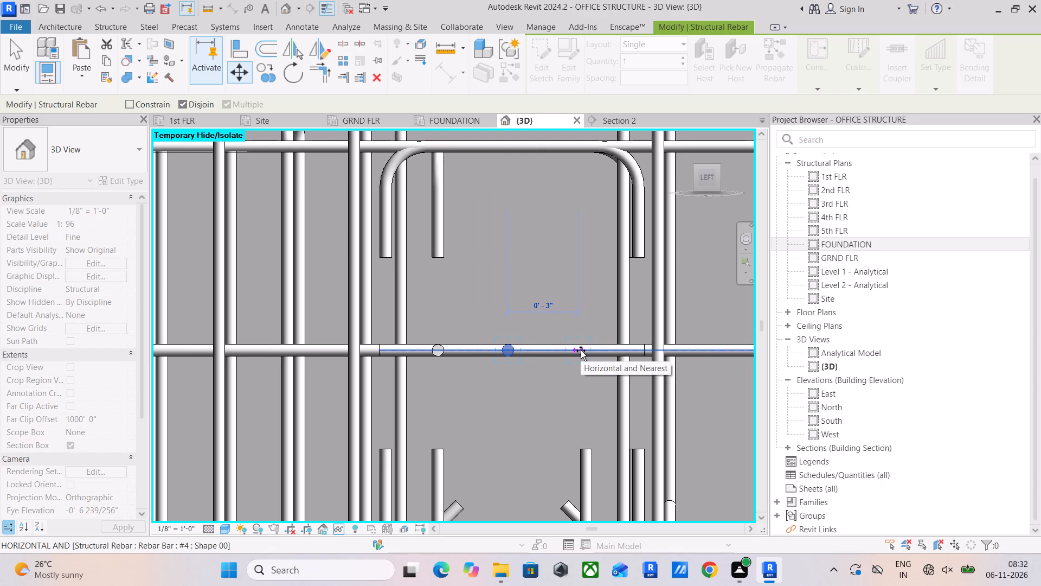
pyautogui.click(581, 351)
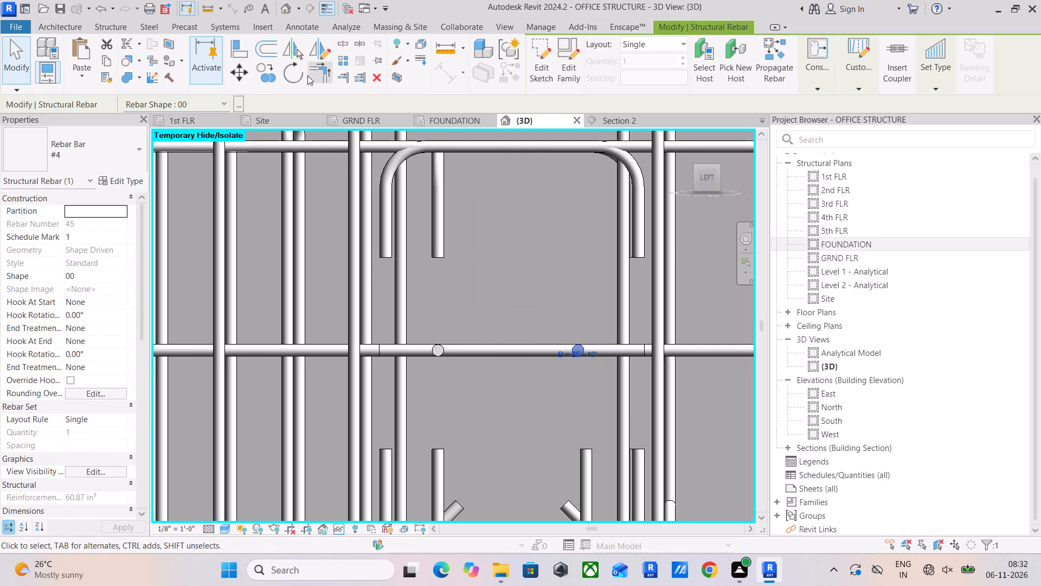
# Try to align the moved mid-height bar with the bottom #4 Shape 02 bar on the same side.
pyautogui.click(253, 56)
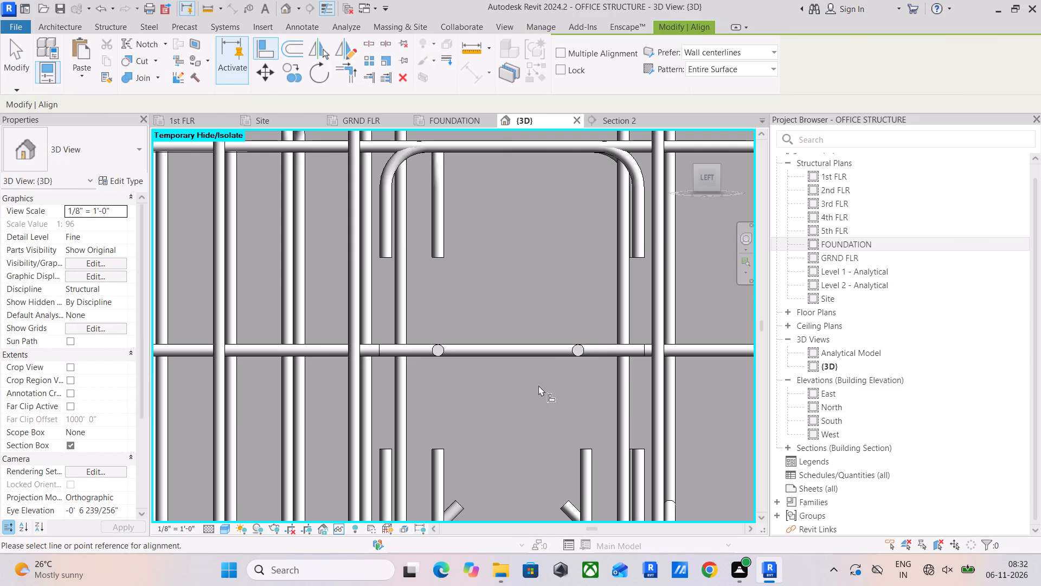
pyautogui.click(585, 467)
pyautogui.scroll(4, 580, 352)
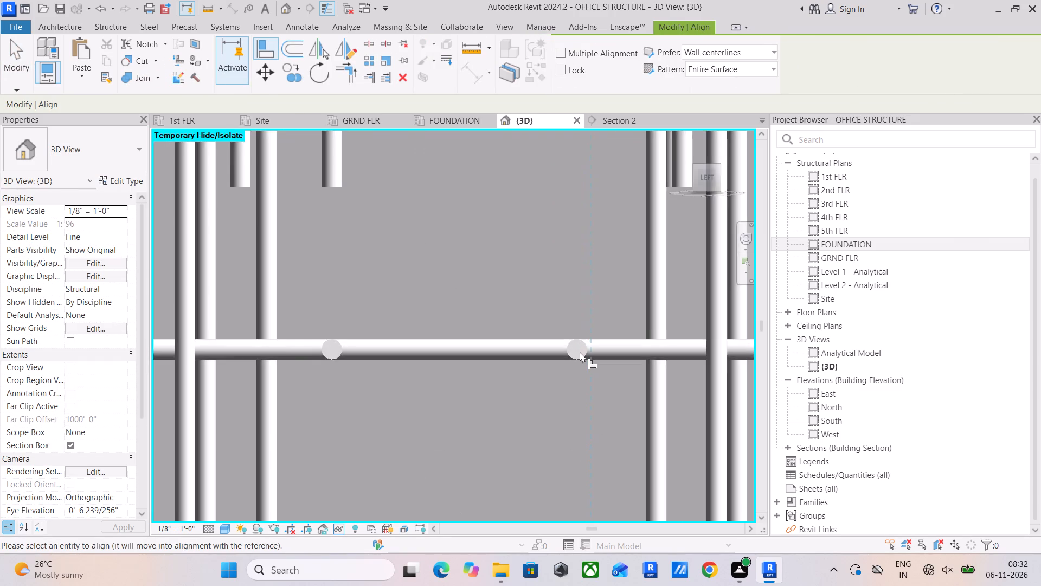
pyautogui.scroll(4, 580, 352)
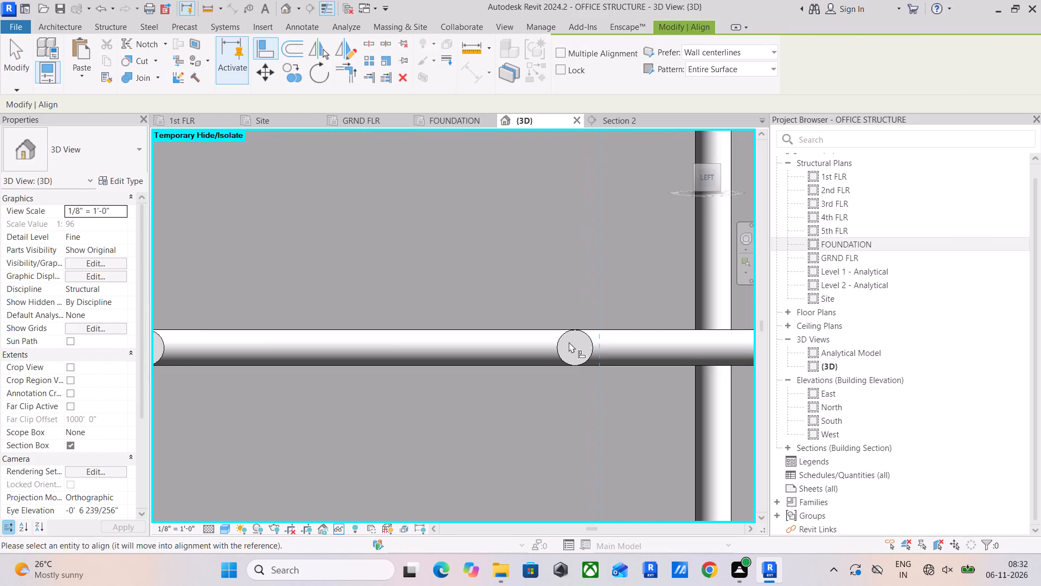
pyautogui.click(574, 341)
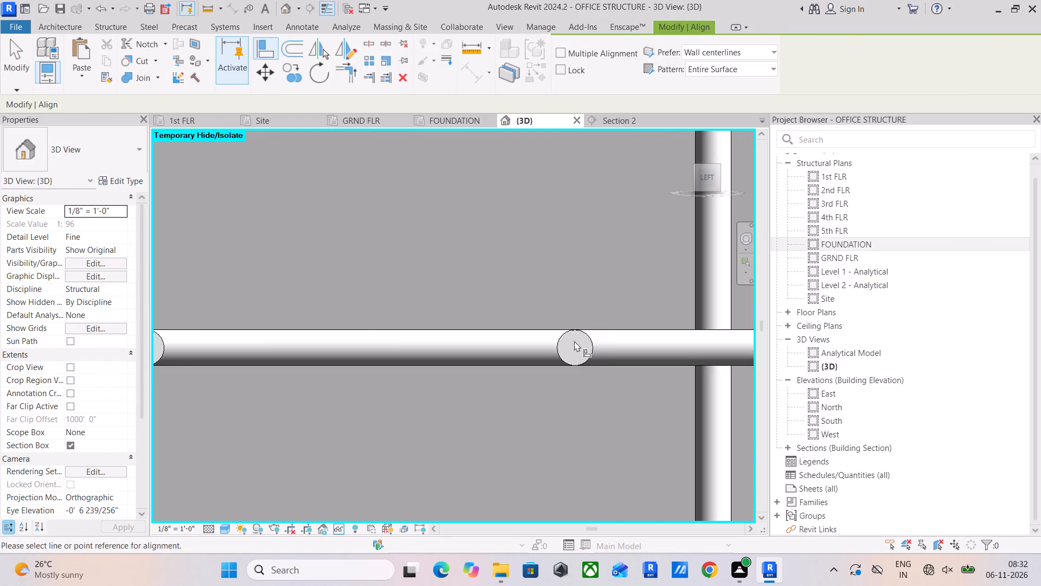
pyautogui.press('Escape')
# Nudge the copied mid-height #4 bar three increments farther from the original, toward the line of the bottom Shape 02 bar.
pyautogui.scroll(-4, 579, 340)
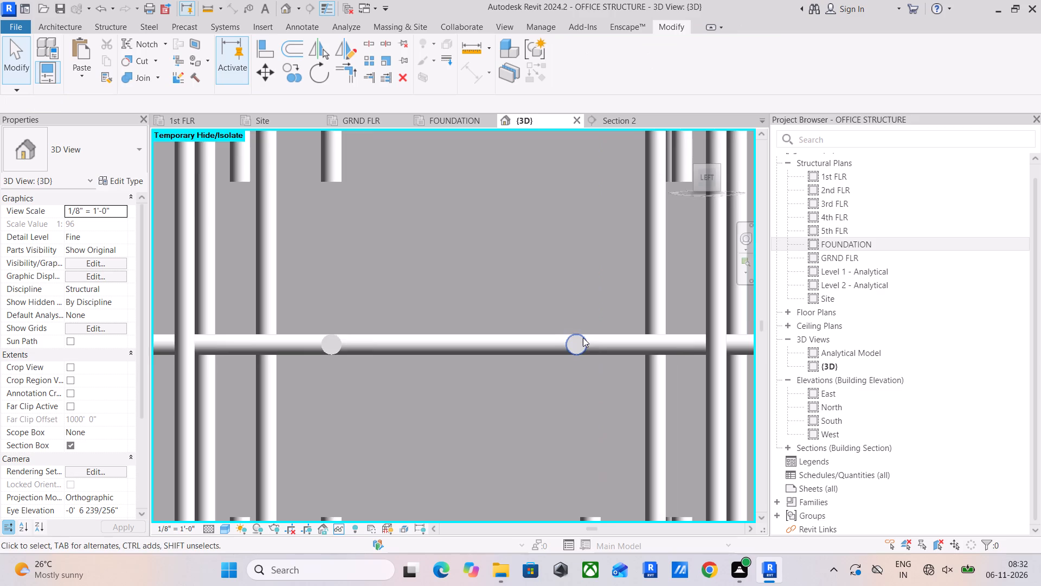
pyautogui.scroll(-5, 583, 337)
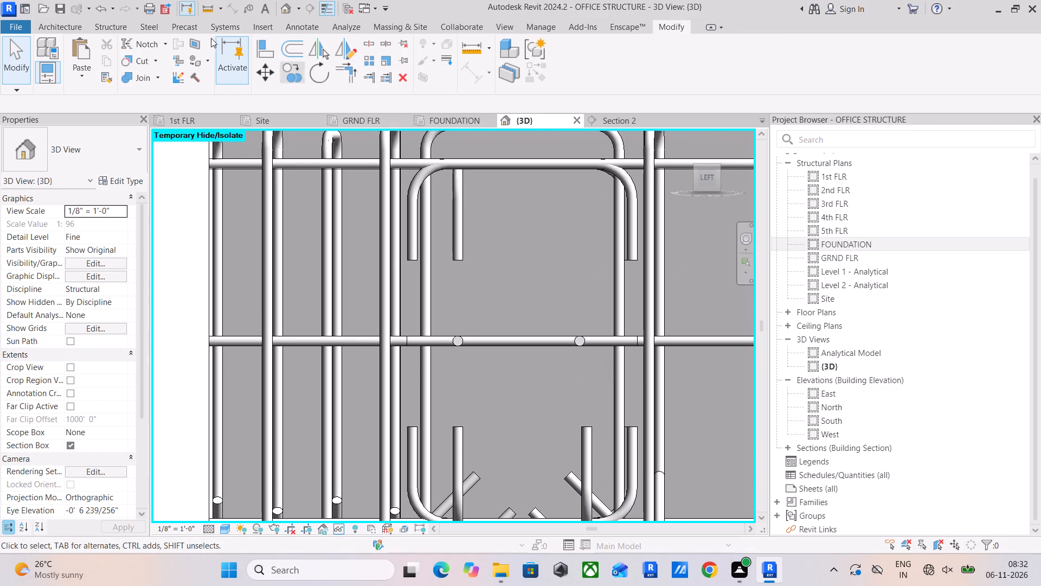
pyautogui.click(304, 23)
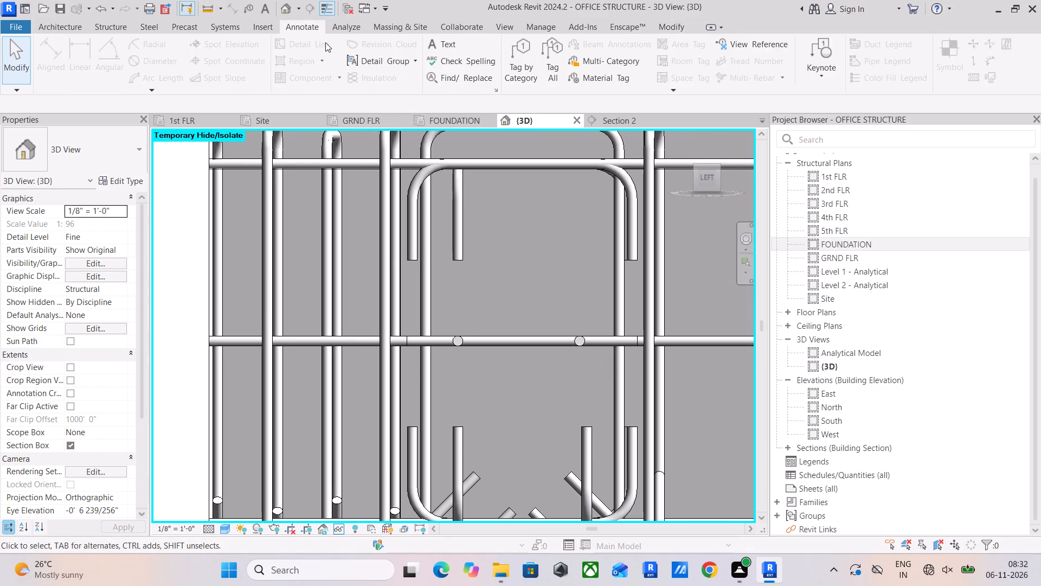
pyautogui.click(582, 342)
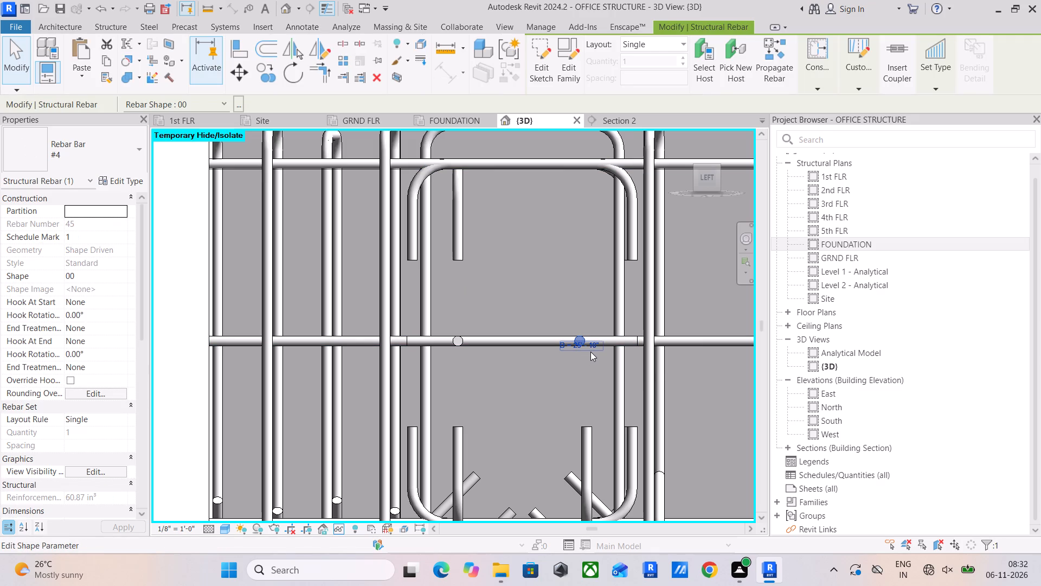
pyautogui.press('Right')
pyautogui.press('Right')
pyautogui.press('Right')
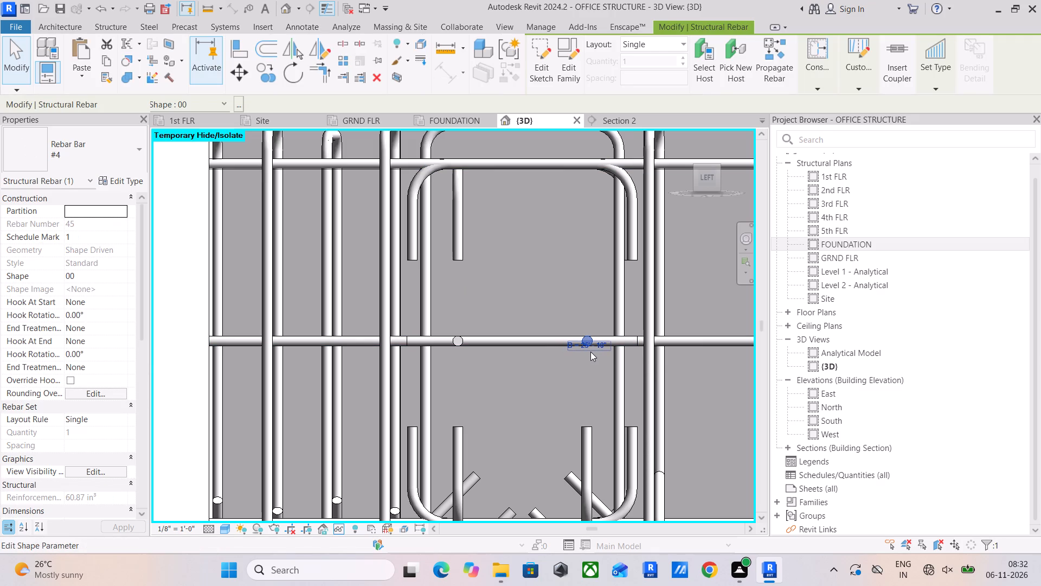
# Compare the copied mid-height bar with the bottom Shape 02 bar's centreline using Align, and nudge it one increment back toward the original.
pyautogui.scroll(5, 578, 412)
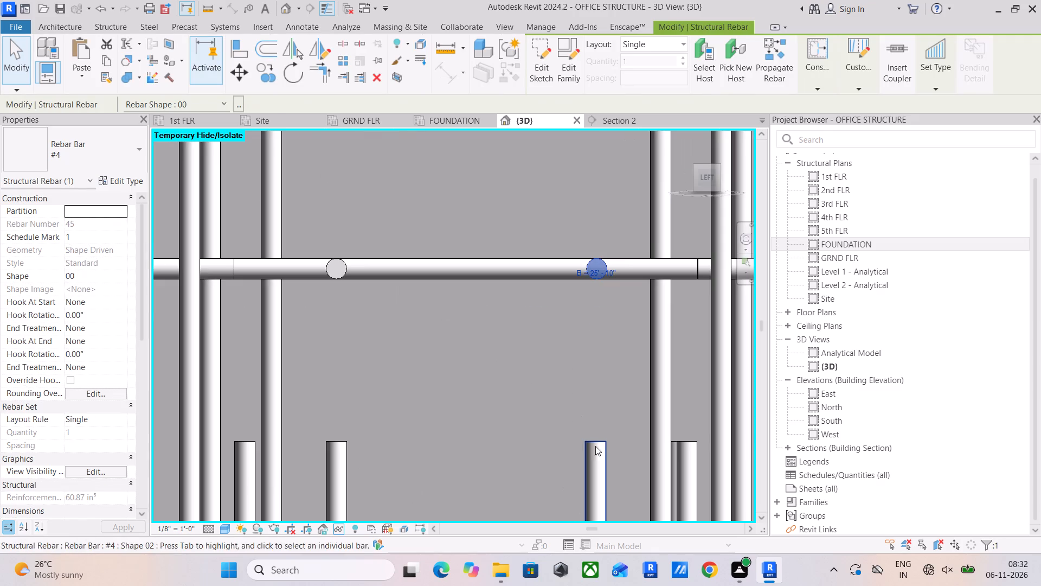
pyautogui.click(240, 50)
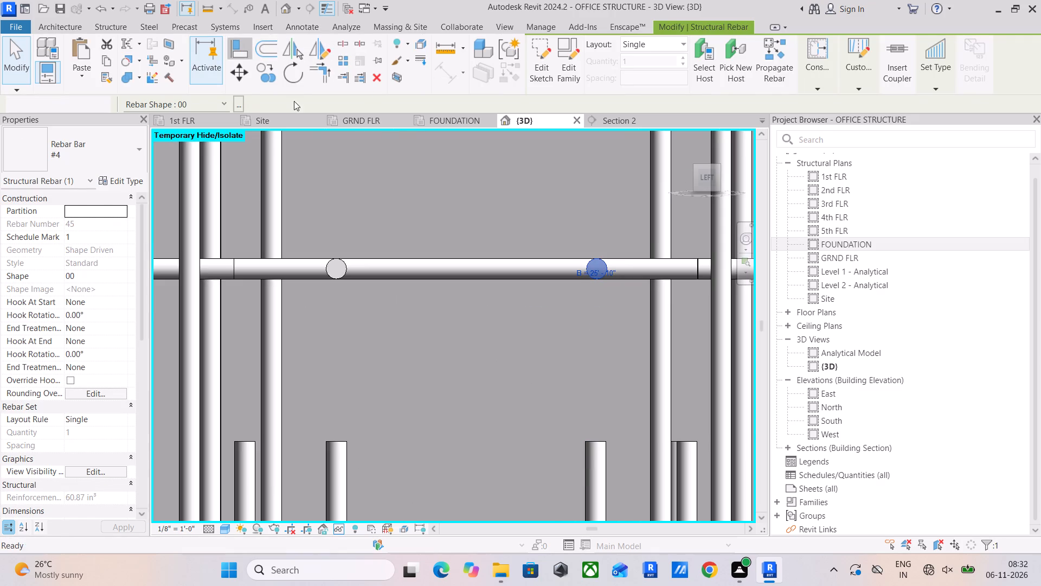
pyautogui.moveTo(596, 467); pyautogui.dragTo(601, 457)
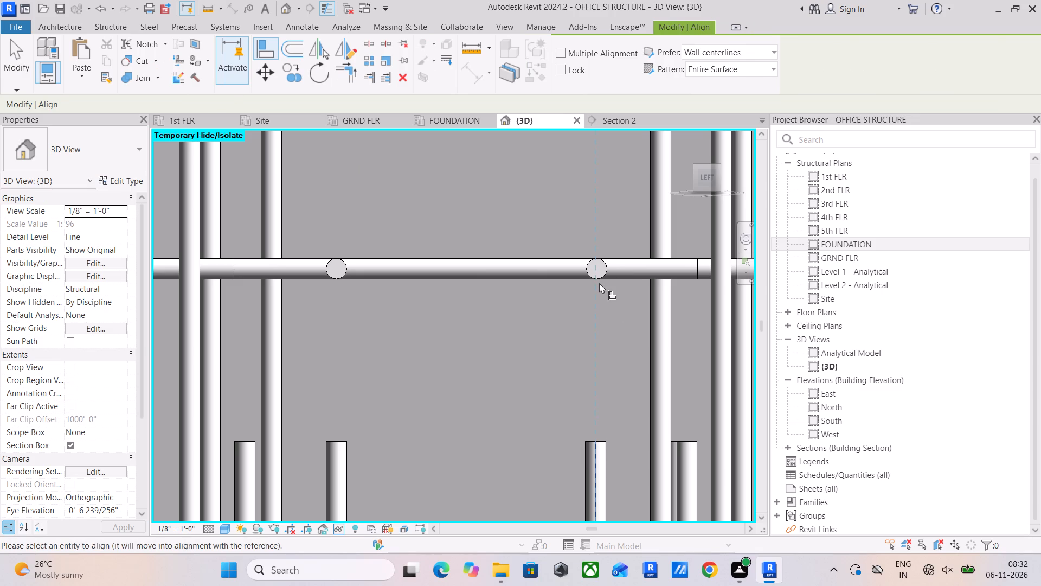
pyautogui.press('Left')
pyautogui.click(7, 58)
pyautogui.click(594, 271)
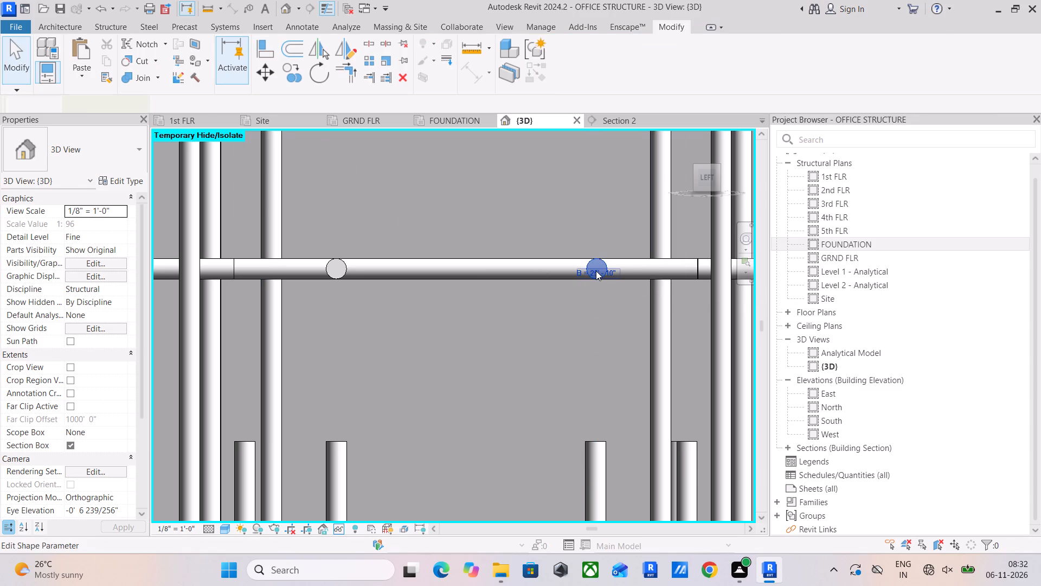
pyautogui.press('Left')
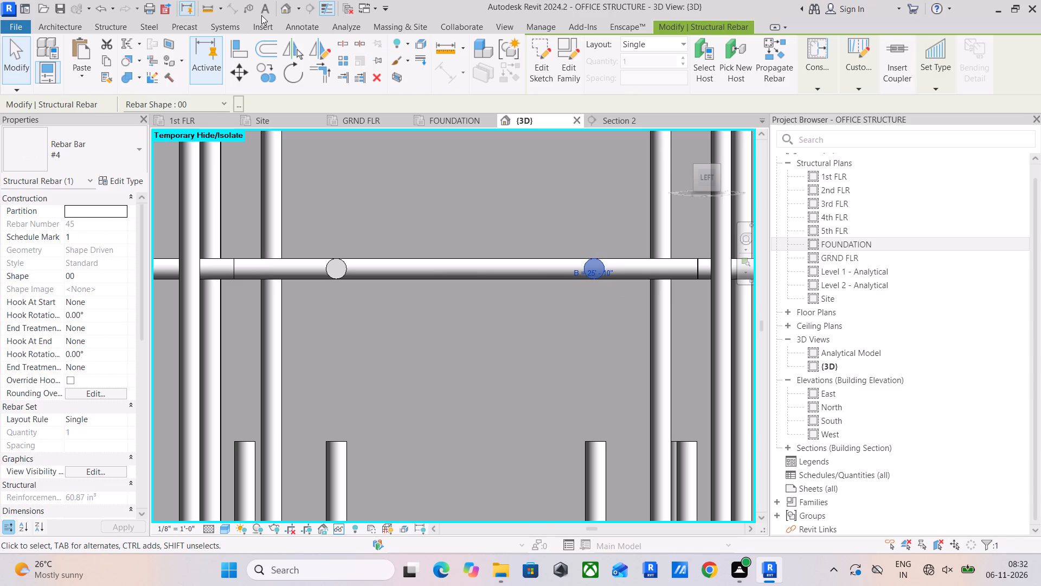
# Recheck the copied bar against the bottom bar's centreline at closer zoom, and nudge it one fine increment away from the original.
pyautogui.click(232, 49)
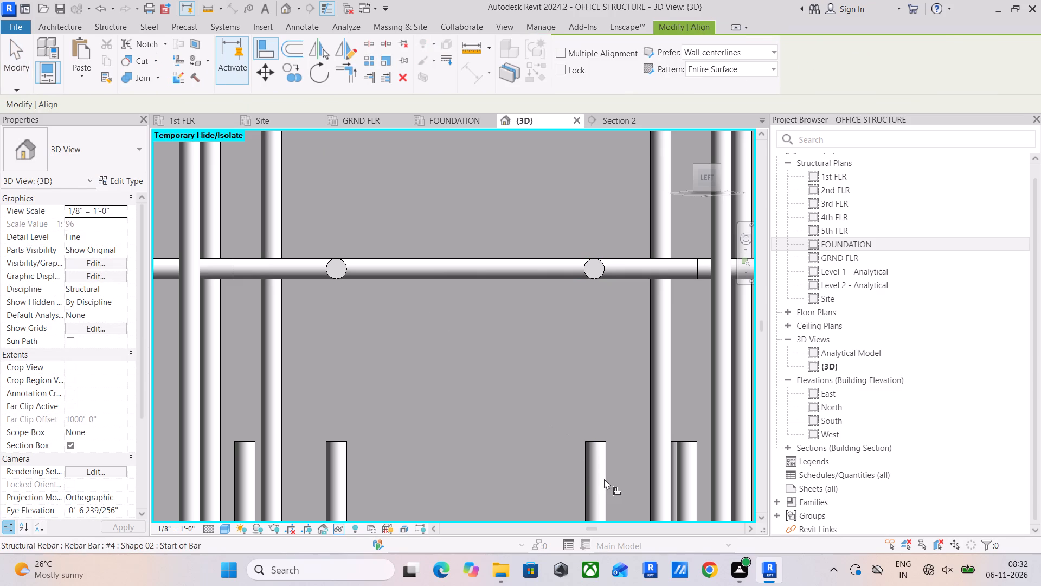
pyautogui.click(591, 475)
pyautogui.scroll(4, 597, 241)
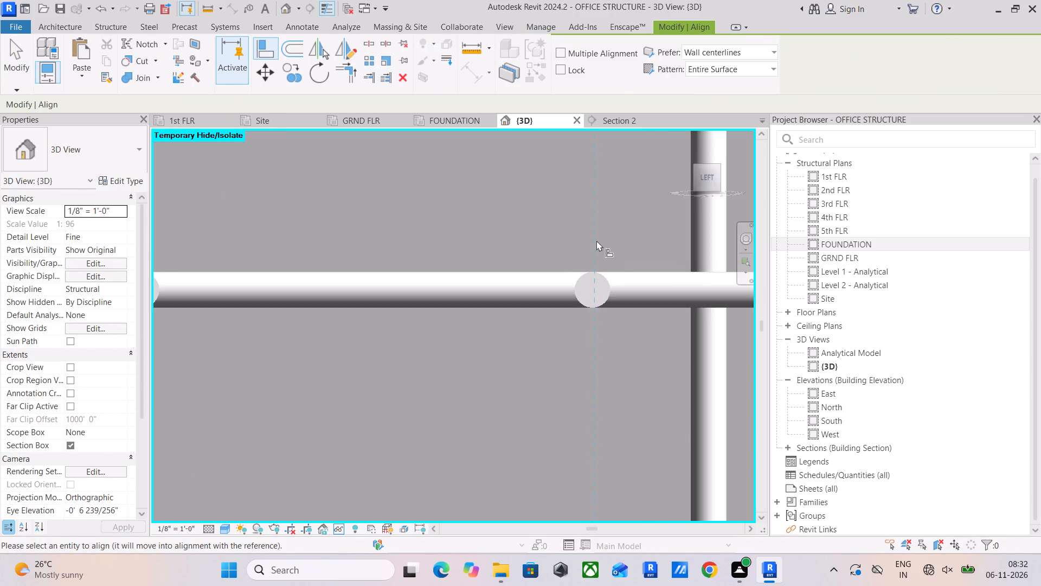
pyautogui.scroll(4, 611, 269)
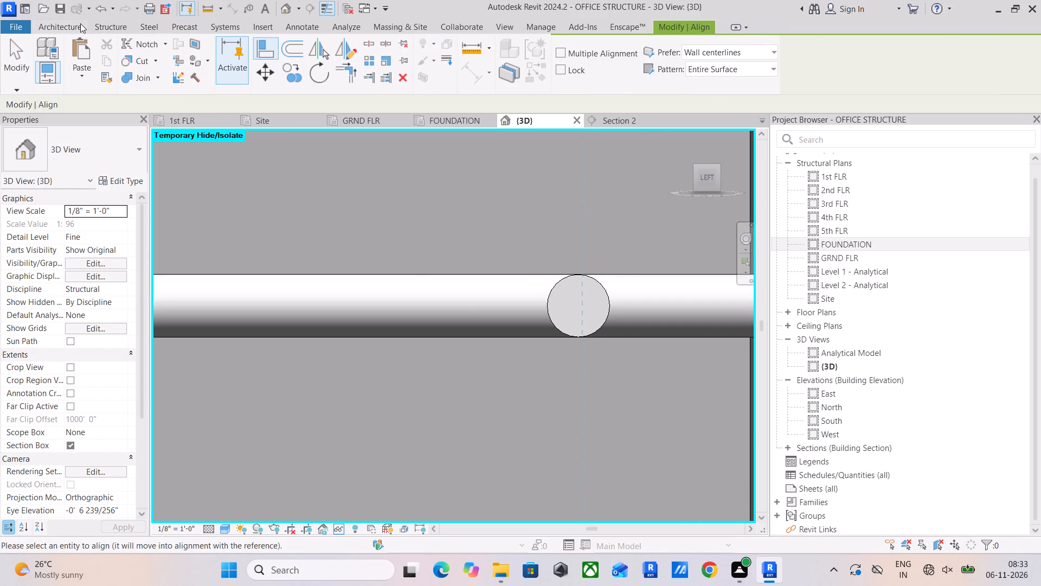
pyautogui.click(80, 23)
pyautogui.click(10, 61)
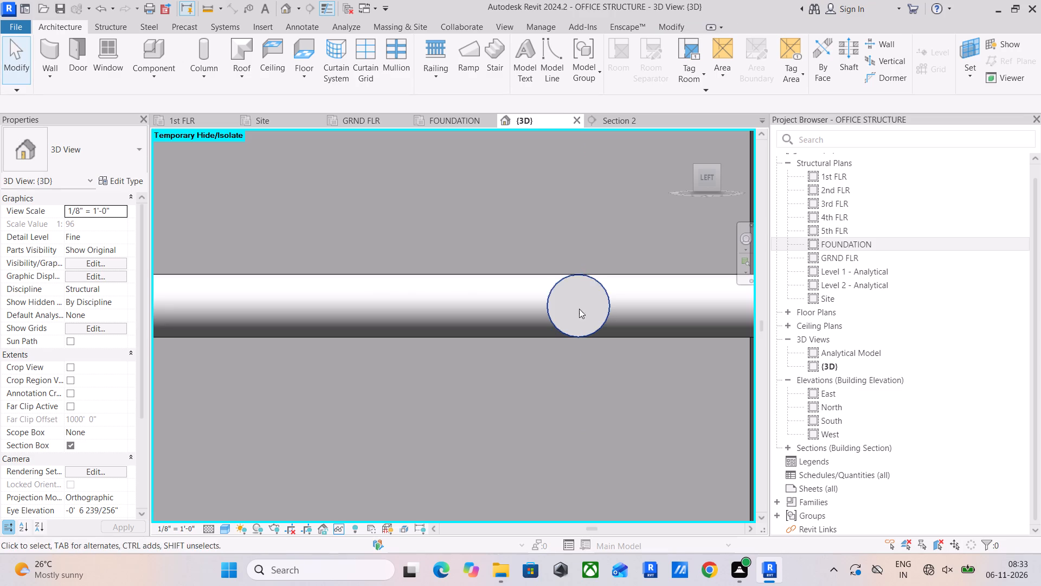
pyautogui.moveTo(583, 327); pyautogui.dragTo(583, 332)
pyautogui.click(583, 334)
pyautogui.press('Right')
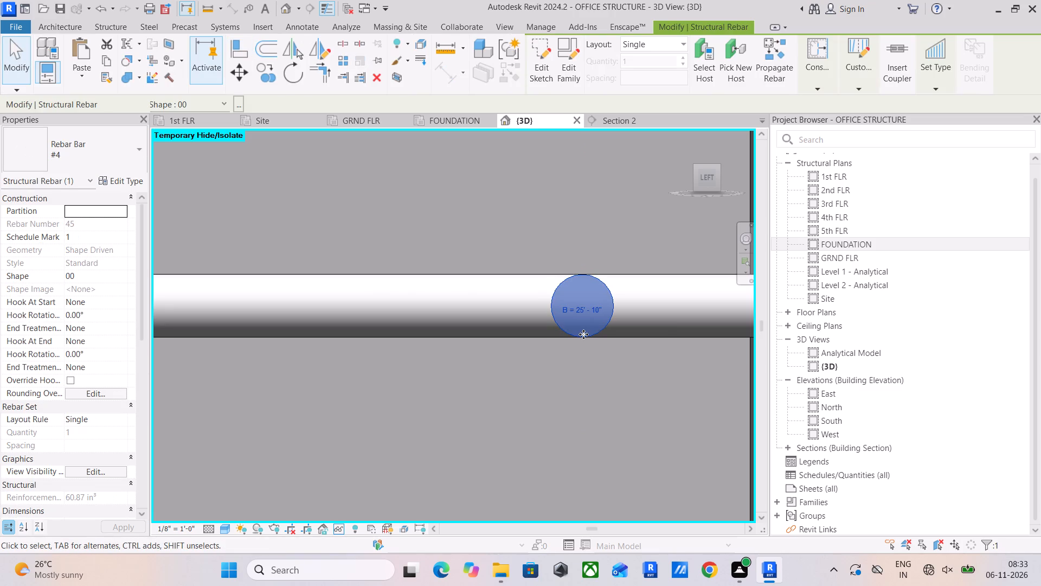
# Check the nudged mid-height bar against the bottom #4 Shape 02 bar's centreline with an Align reference, and inspect the stirrup cage.
pyautogui.scroll(-10, 588, 338)
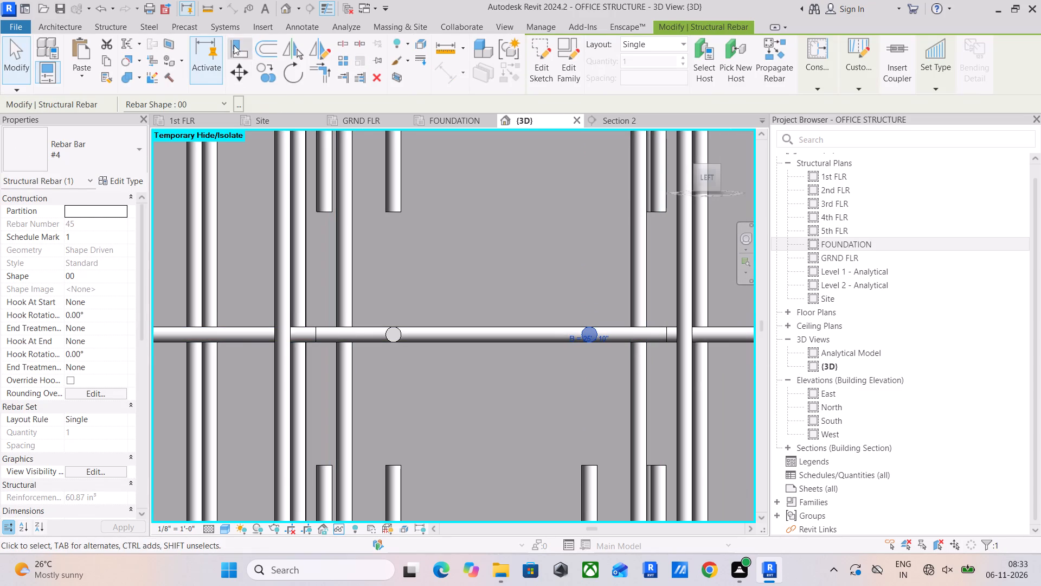
pyautogui.moveTo(234, 45); pyautogui.dragTo(236, 51)
pyautogui.click(592, 482)
pyautogui.scroll(7, 589, 328)
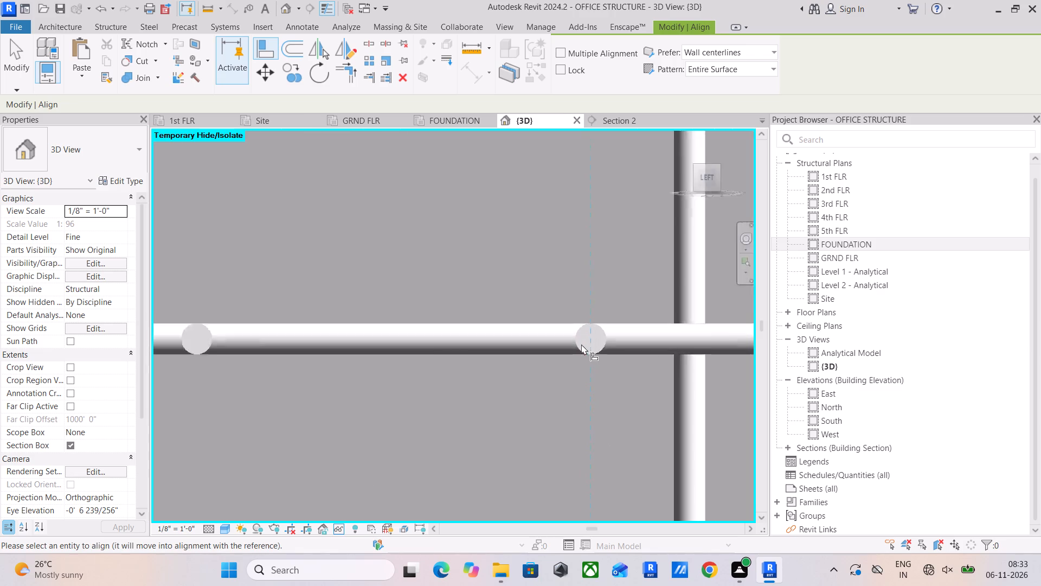
pyautogui.scroll(2, 581, 344)
pyautogui.scroll(-9, 577, 359)
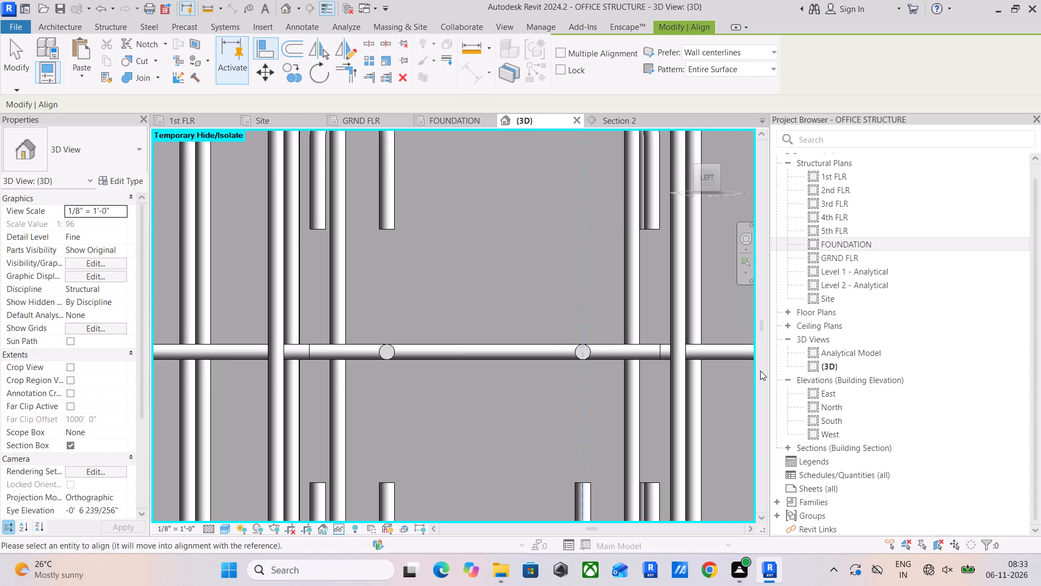
pyautogui.click(27, 60)
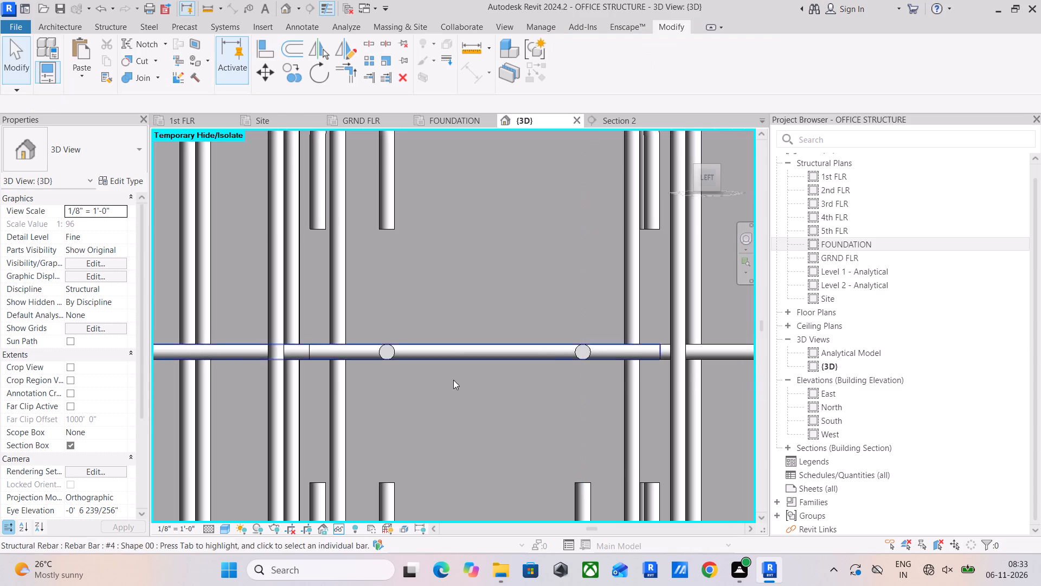
pyautogui.scroll(-9, 475, 381)
pyautogui.moveTo(493, 408); pyautogui.dragTo(488, 438, button='middle')
pyautogui.scroll(3, 493, 346)
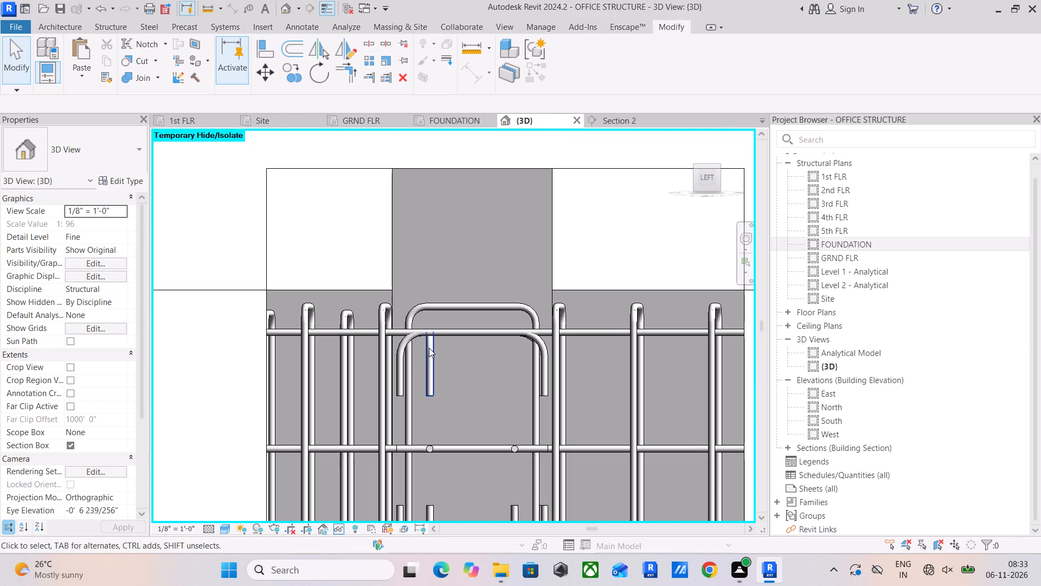
# Copy the top #4 Shape 02 bar from its hooked endpoint along the beam to the column joint at the beam's west end.
pyautogui.click(429, 347)
pyautogui.scroll(-4, 461, 404)
pyautogui.moveTo(466, 404); pyautogui.dragTo(475, 385, button='middle')
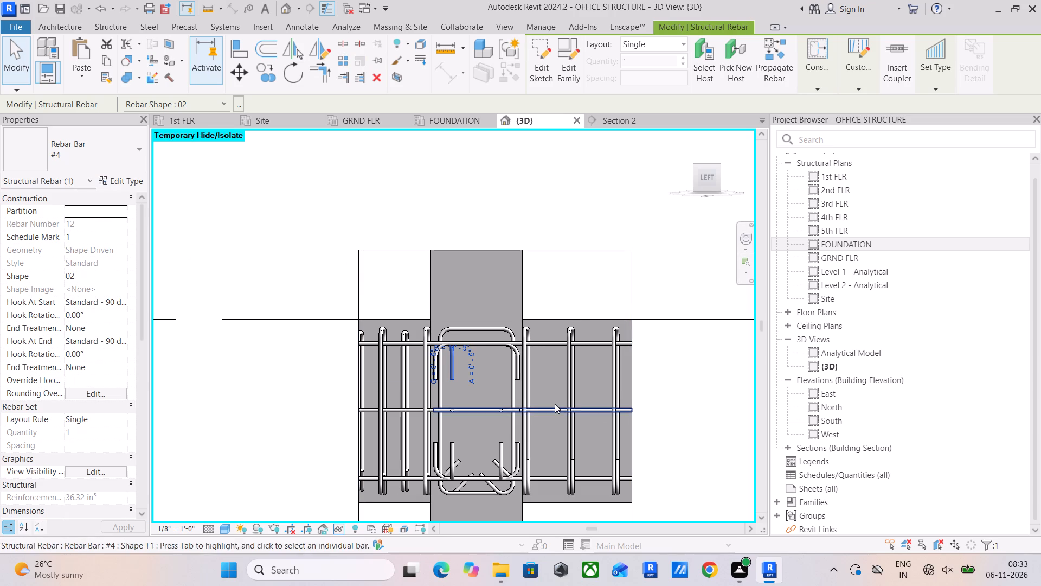
pyautogui.moveTo(704, 178); pyautogui.dragTo(656, 201)
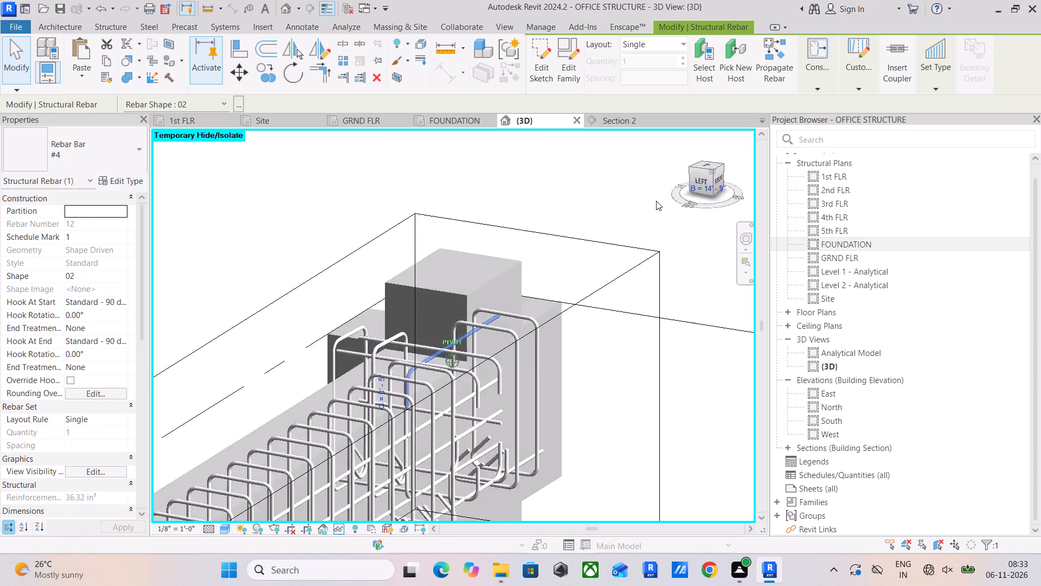
pyautogui.moveTo(656, 201); pyautogui.dragTo(536, 189)
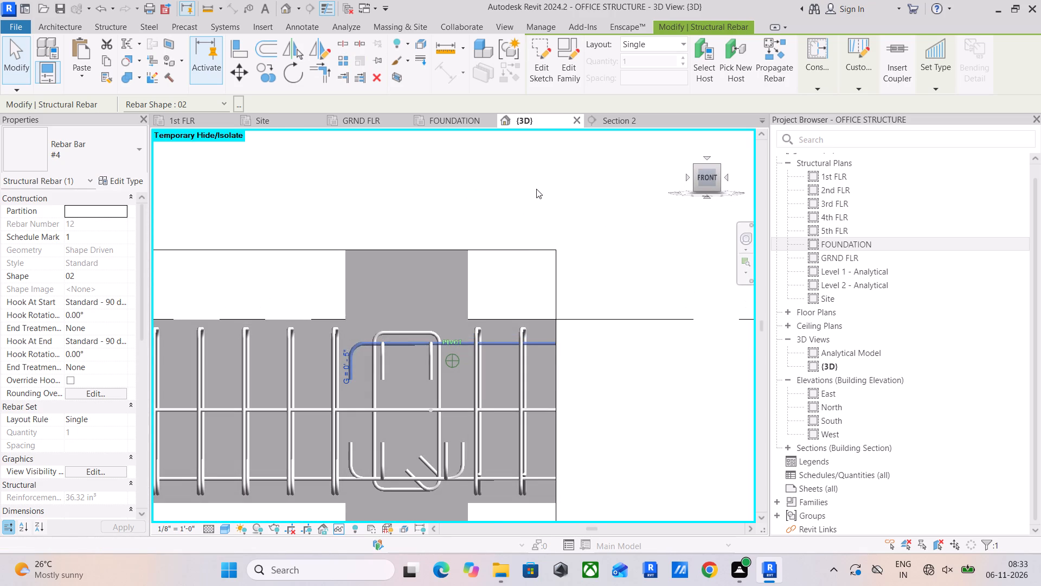
pyautogui.moveTo(536, 189); pyautogui.dragTo(564, 248)
pyautogui.moveTo(515, 299); pyautogui.dragTo(764, 282, button='middle')
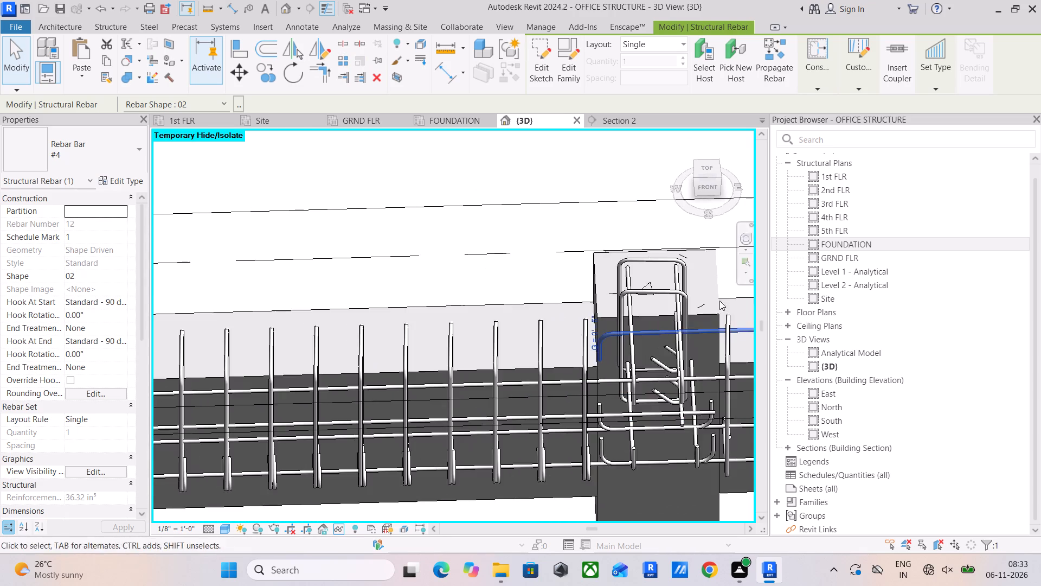
pyautogui.scroll(-3, 666, 318)
pyautogui.click(711, 171)
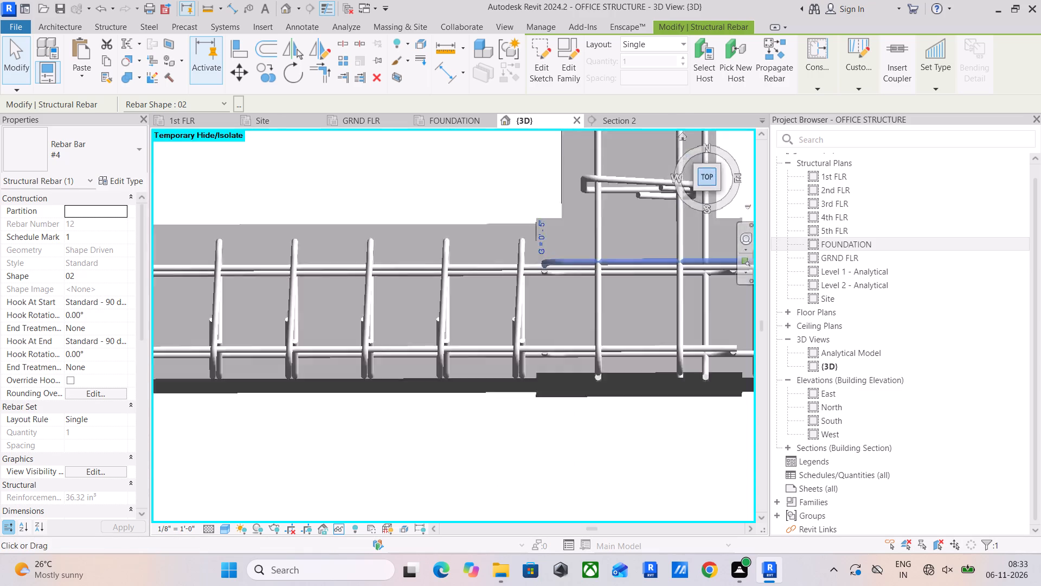
pyautogui.scroll(-10, 645, 320)
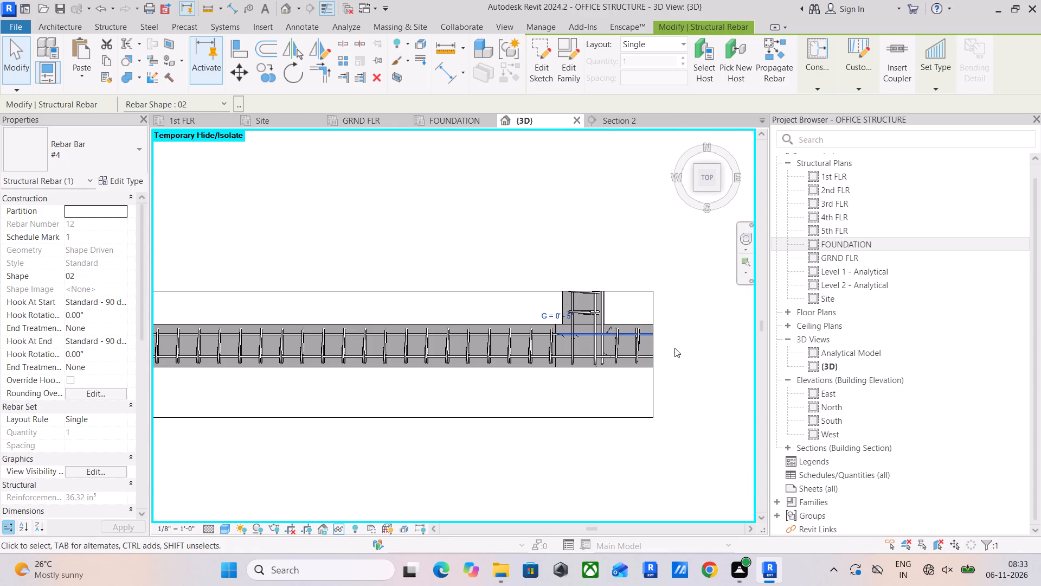
pyautogui.click(266, 72)
pyautogui.scroll(11, 552, 353)
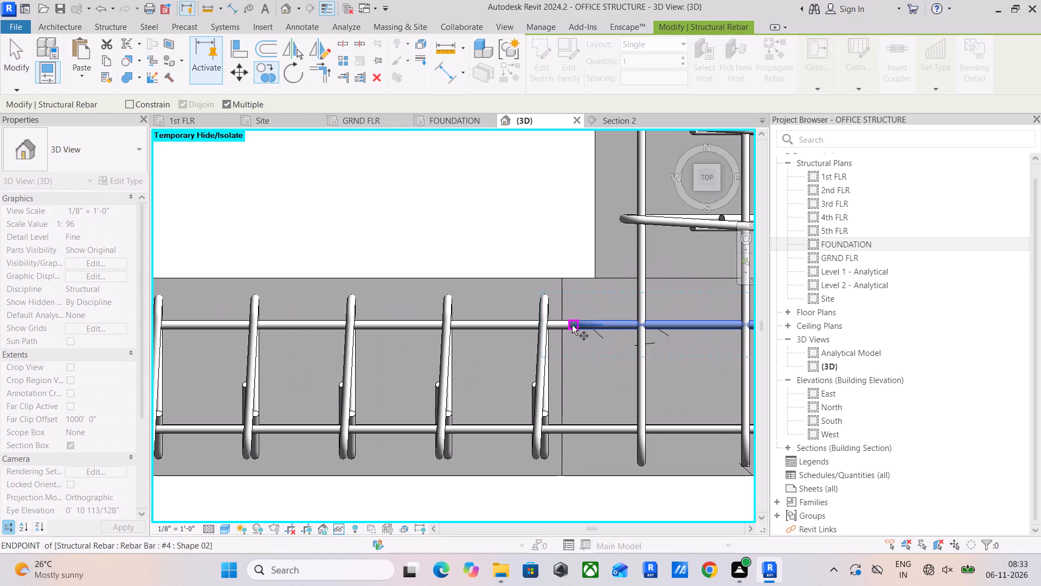
pyautogui.click(572, 325)
pyautogui.scroll(-8, 330, 314)
pyautogui.moveTo(330, 314); pyautogui.dragTo(710, 329, button='middle')
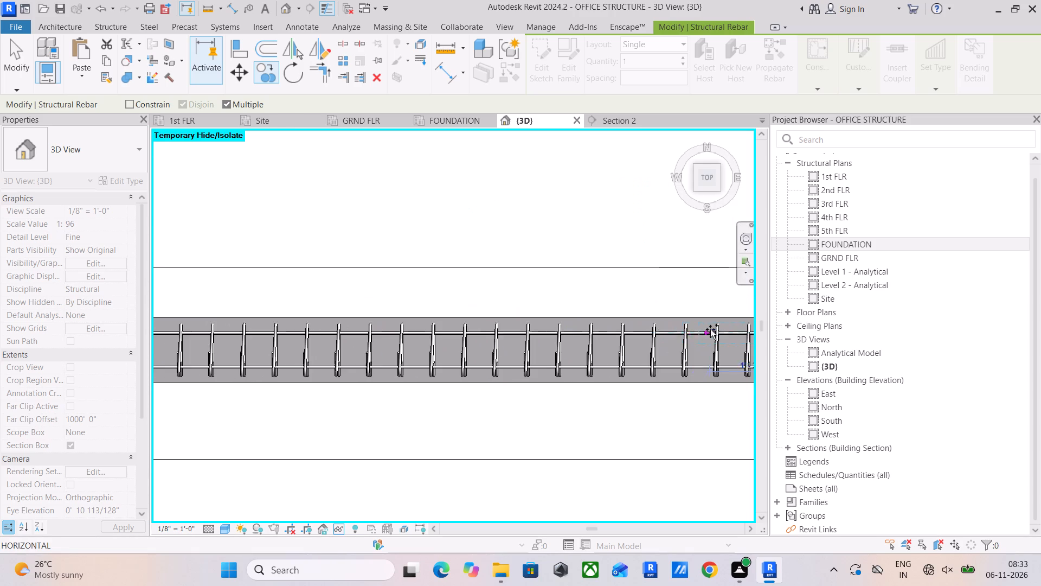
pyautogui.moveTo(332, 336); pyautogui.dragTo(871, 336, button='middle')
pyautogui.scroll(-5, 333, 336)
pyautogui.moveTo(333, 336); pyautogui.dragTo(731, 343, button='middle')
pyautogui.scroll(-1, 526, 346)
pyautogui.scroll(8, 521, 344)
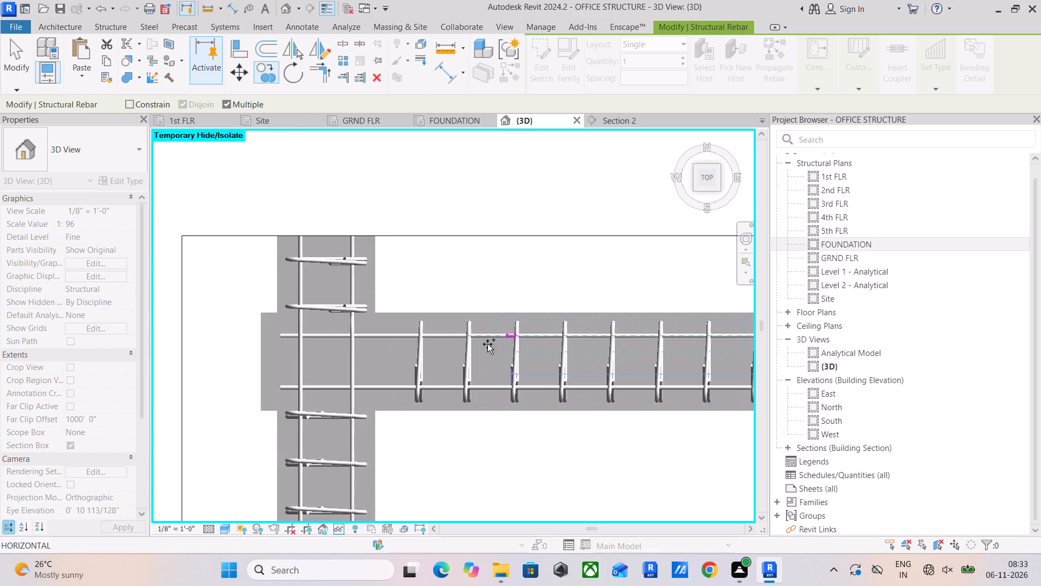
pyautogui.scroll(5, 487, 344)
pyautogui.scroll(-2, 448, 337)
pyautogui.moveTo(448, 337); pyautogui.dragTo(597, 344, button='middle')
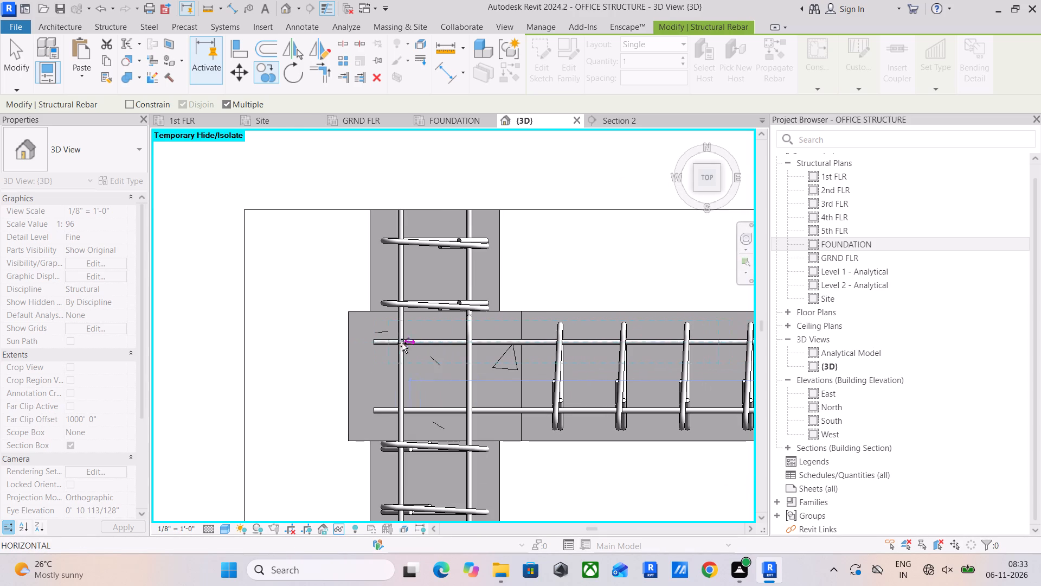
pyautogui.click(382, 342)
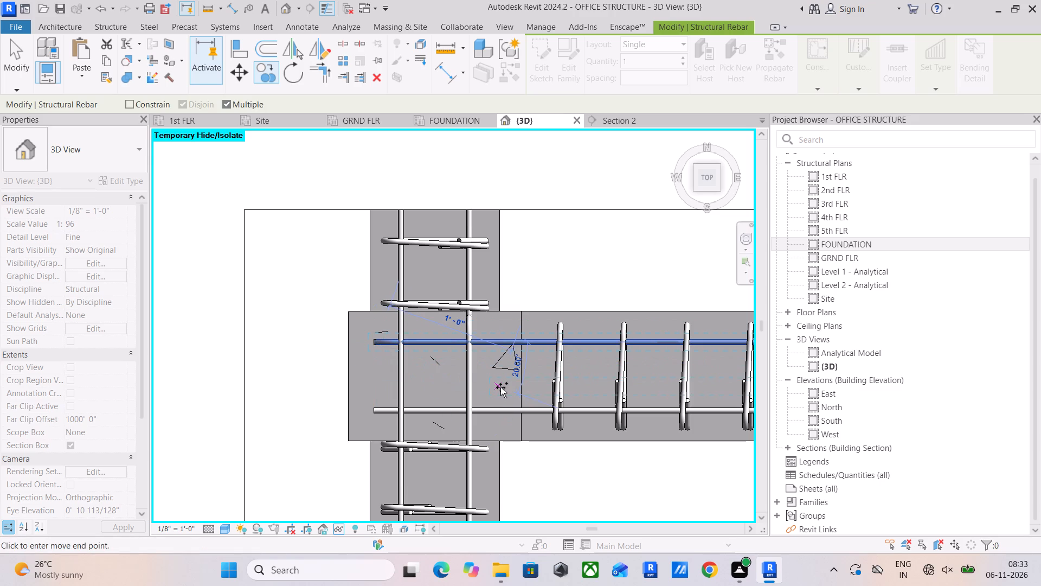
# Mirror the copied top #4 bar about an axis drawn along the beam's longitudinal centreline, keeping the original.
pyautogui.scroll(-4, 500, 387)
pyautogui.moveTo(512, 387); pyautogui.dragTo(508, 340, button='middle')
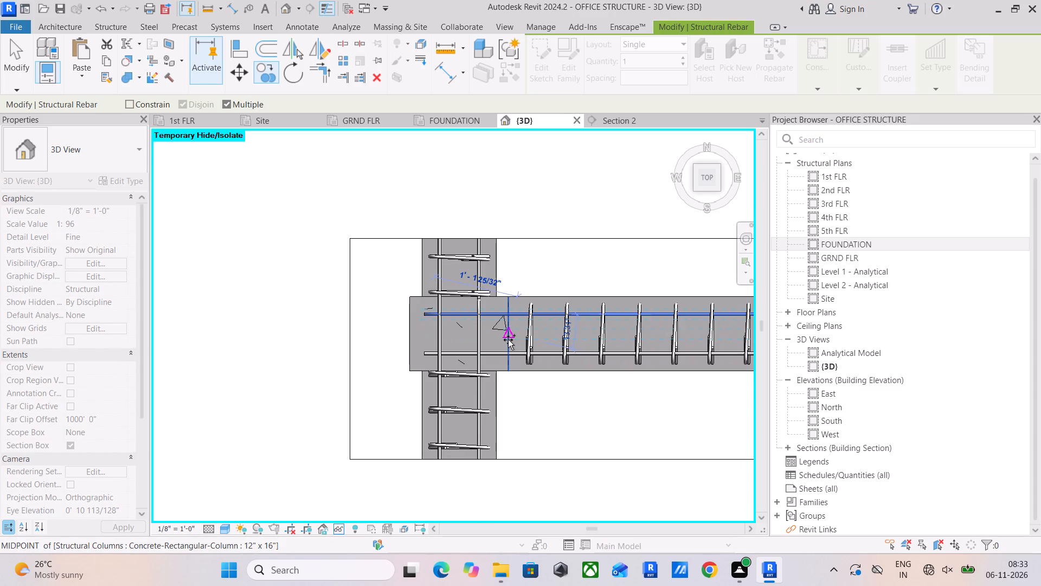
pyautogui.scroll(-2, 546, 337)
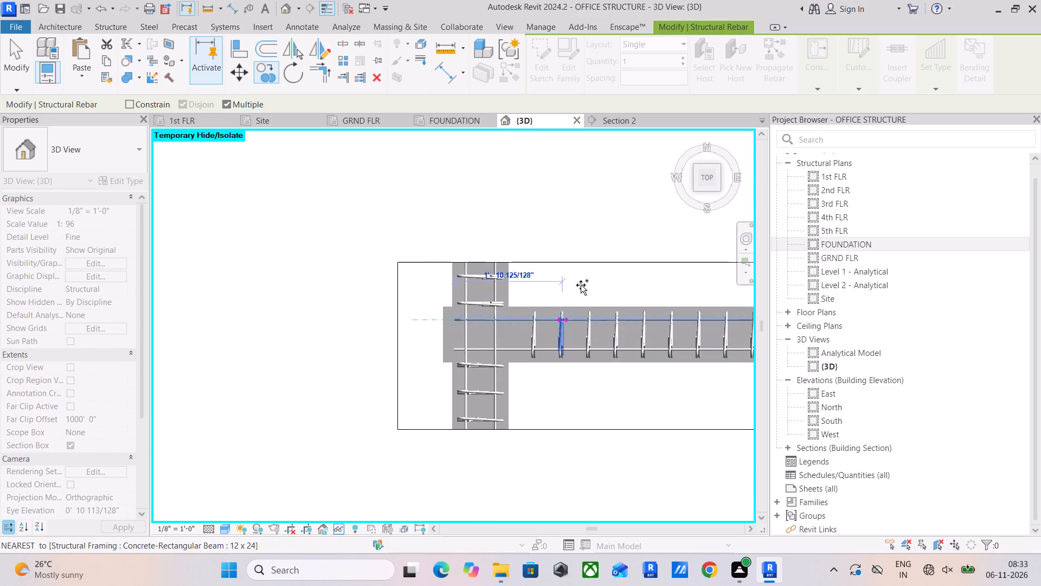
pyautogui.click(314, 44)
pyautogui.click(442, 335)
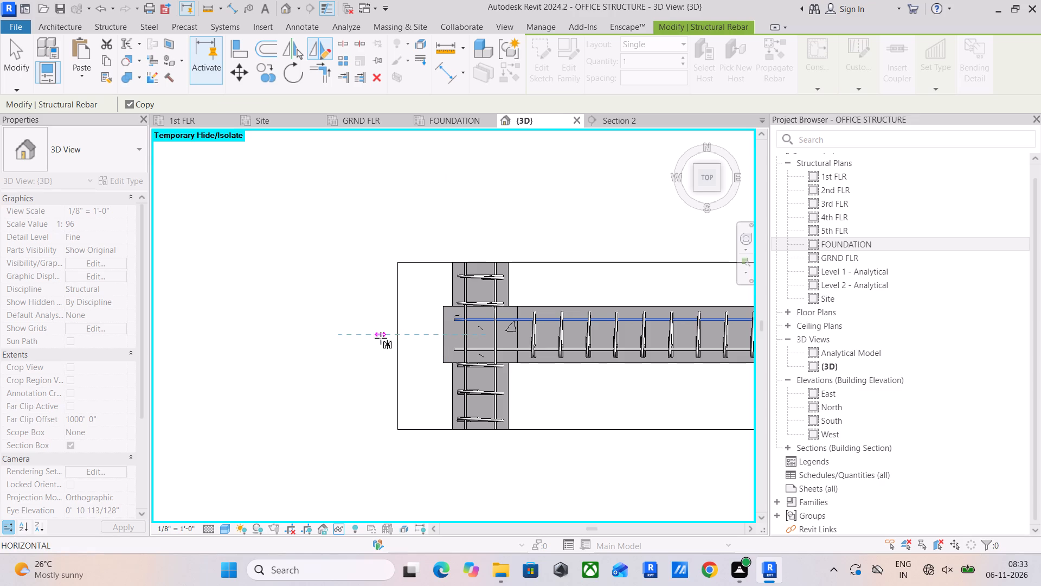
pyautogui.click(381, 338)
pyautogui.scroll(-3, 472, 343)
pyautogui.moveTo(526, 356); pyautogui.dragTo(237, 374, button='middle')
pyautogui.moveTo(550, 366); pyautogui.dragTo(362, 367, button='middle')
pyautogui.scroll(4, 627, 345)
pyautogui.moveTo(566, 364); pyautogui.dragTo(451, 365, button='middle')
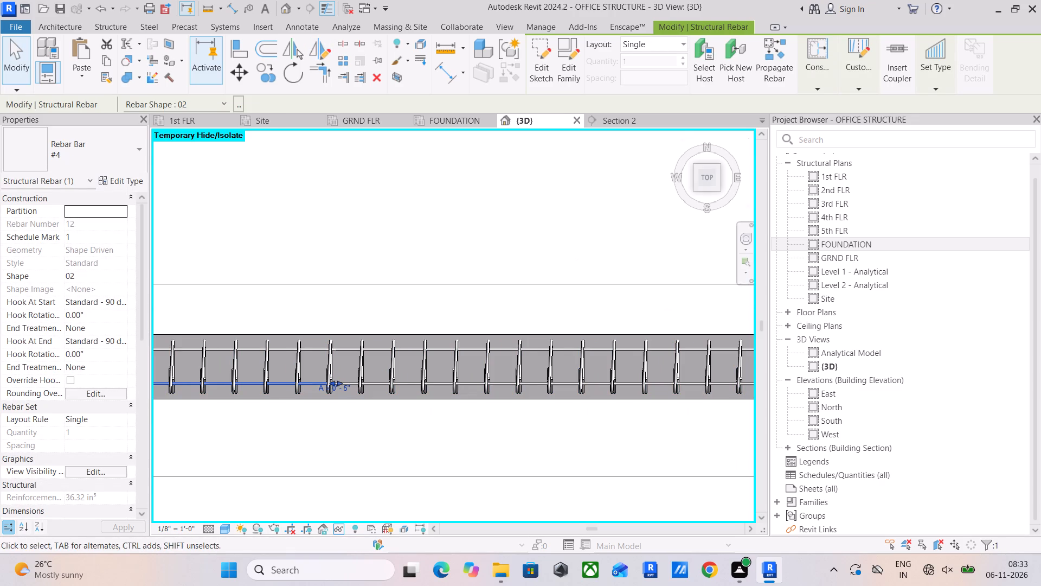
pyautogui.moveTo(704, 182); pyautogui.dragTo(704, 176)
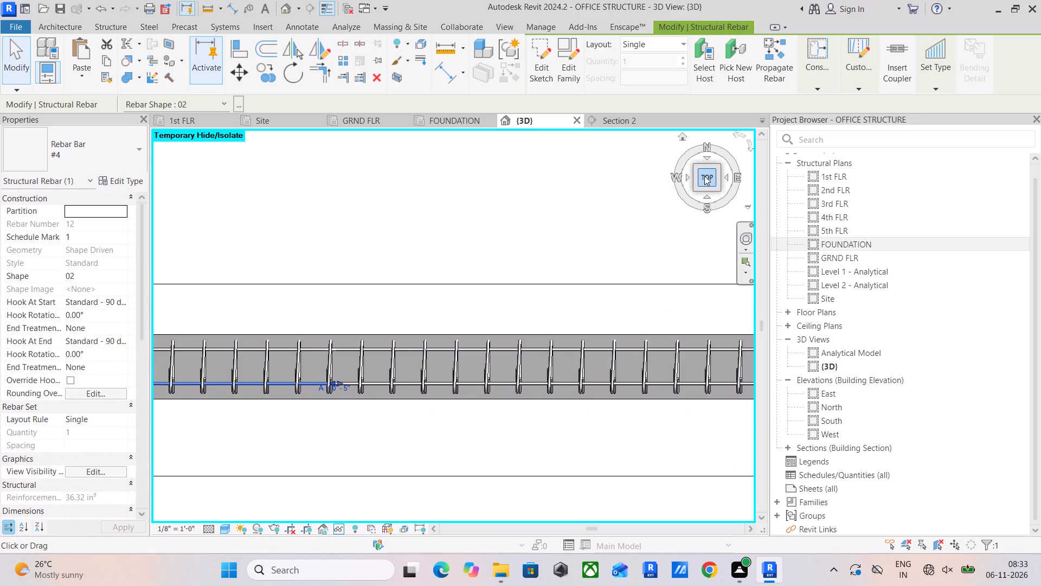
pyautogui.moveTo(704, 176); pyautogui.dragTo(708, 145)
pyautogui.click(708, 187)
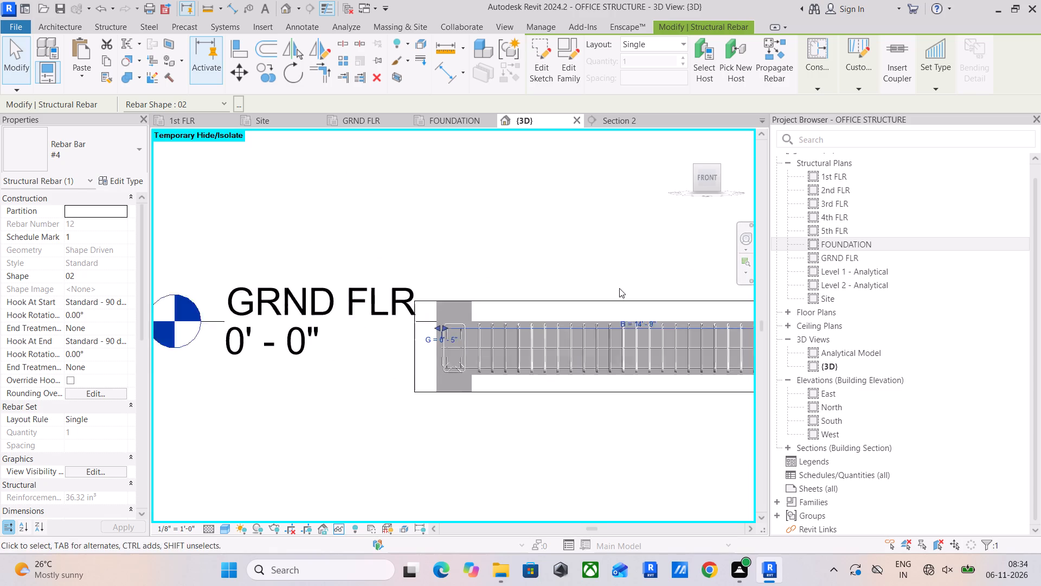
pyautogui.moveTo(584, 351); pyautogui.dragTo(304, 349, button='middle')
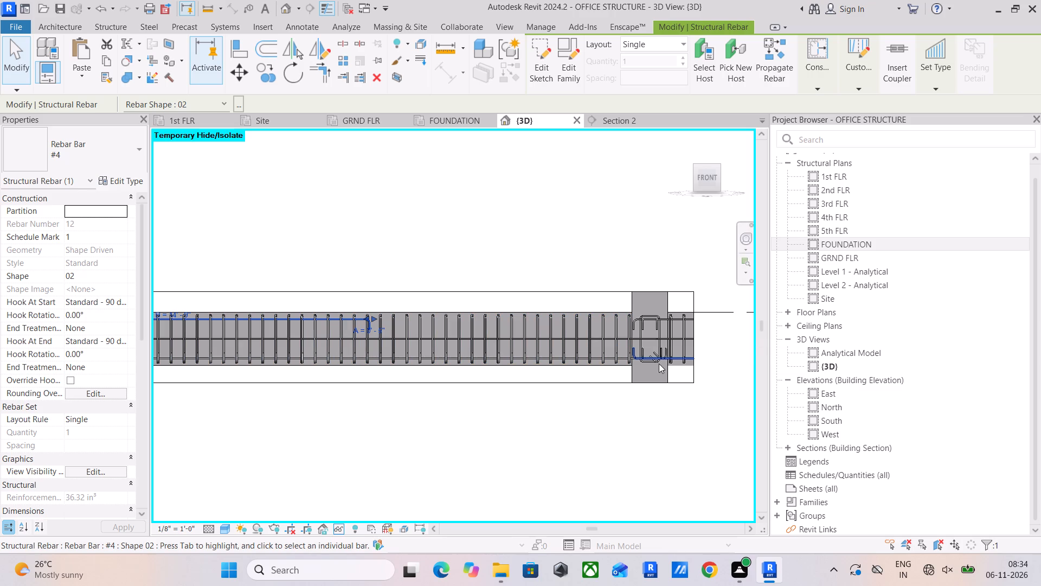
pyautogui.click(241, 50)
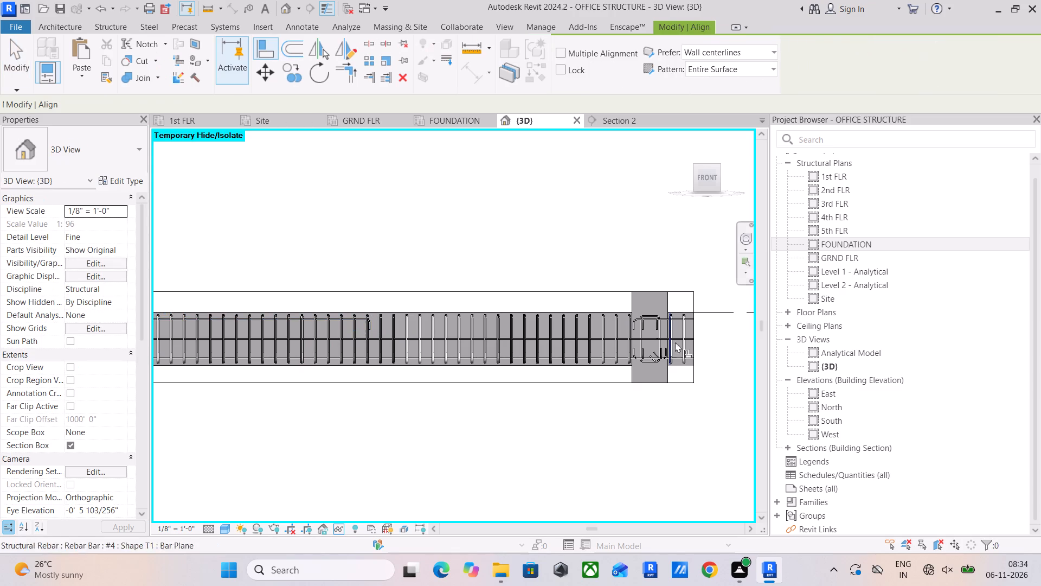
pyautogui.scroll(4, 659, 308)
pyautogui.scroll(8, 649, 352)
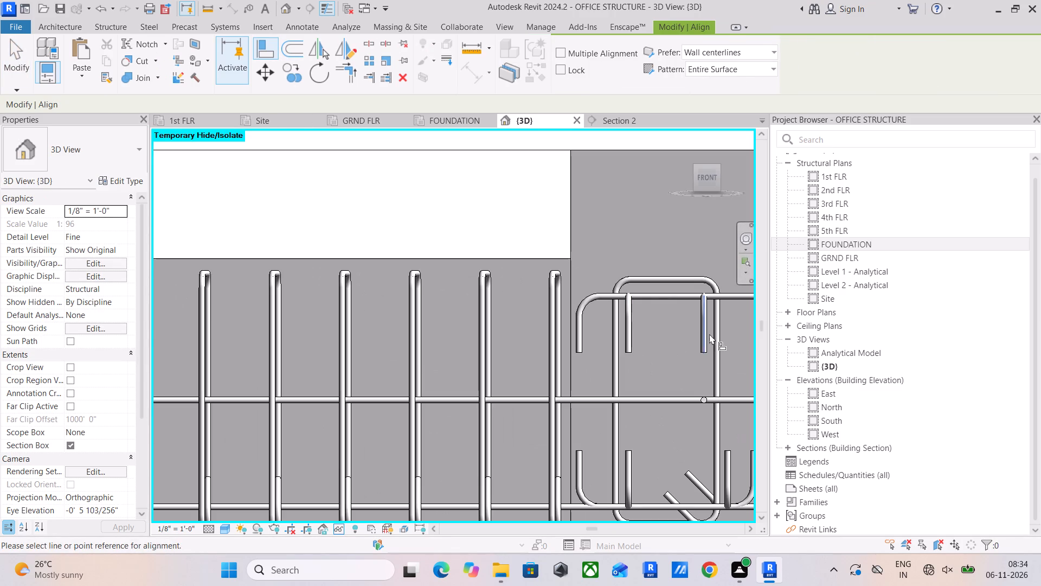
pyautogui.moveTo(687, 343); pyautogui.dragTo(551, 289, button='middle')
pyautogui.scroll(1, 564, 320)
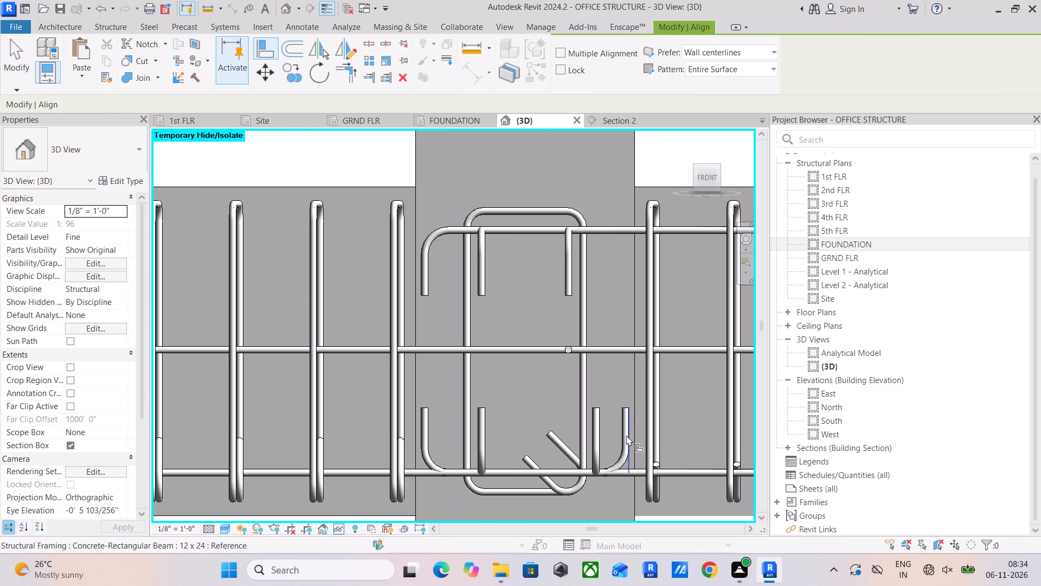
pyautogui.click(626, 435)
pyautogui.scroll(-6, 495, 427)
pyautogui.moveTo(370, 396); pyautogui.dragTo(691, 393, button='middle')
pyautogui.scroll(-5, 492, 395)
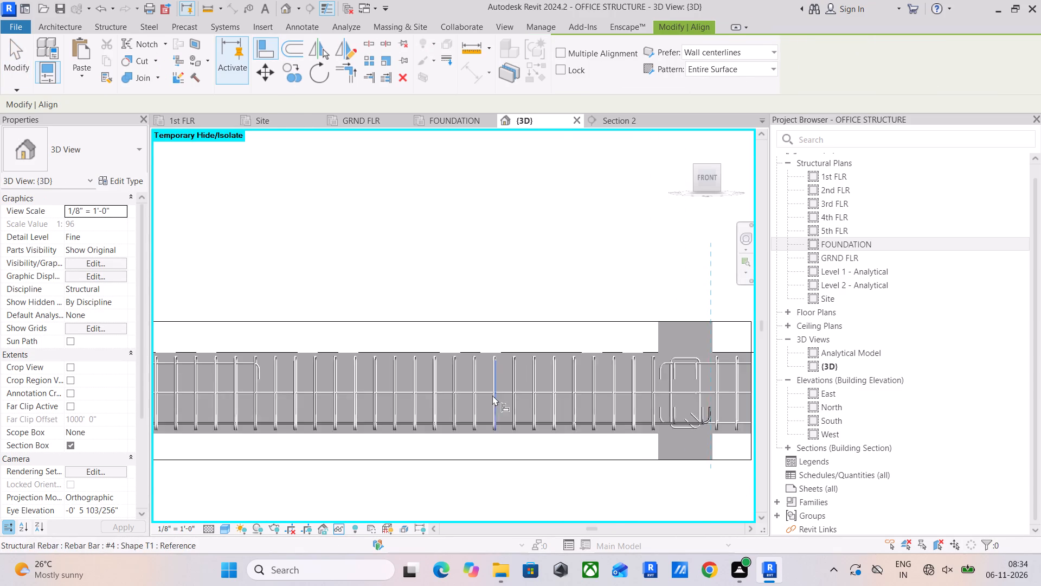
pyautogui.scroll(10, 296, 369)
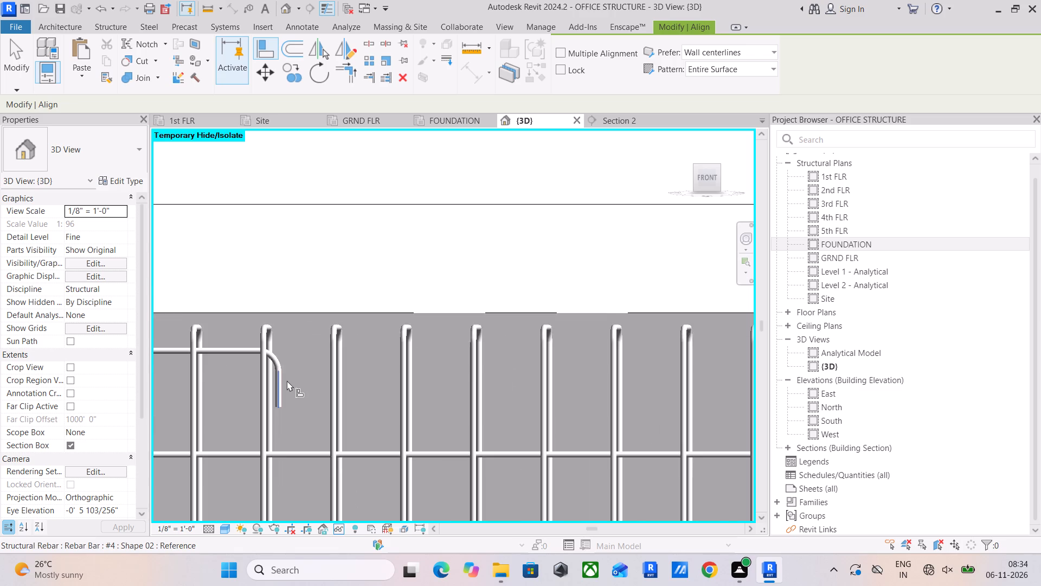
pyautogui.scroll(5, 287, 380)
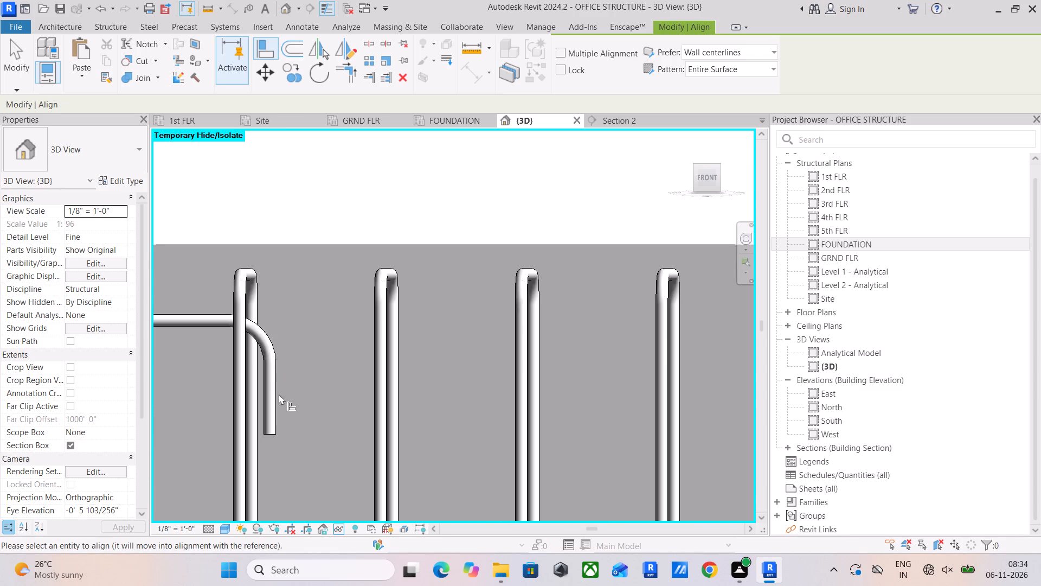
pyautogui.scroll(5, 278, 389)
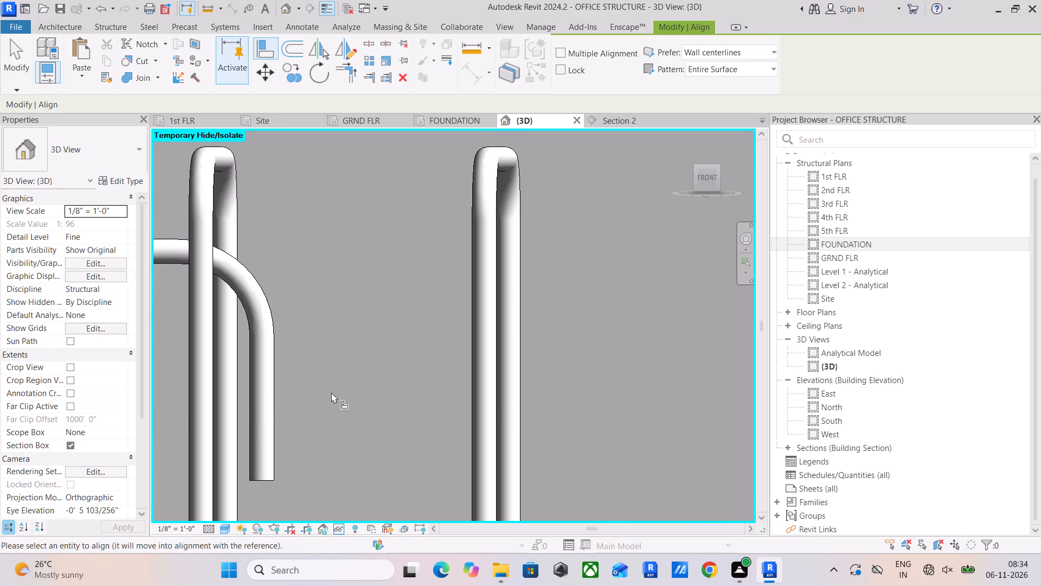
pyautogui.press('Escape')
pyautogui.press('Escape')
# Stretch the mirrored top #4 bar's mid-beam hooked end past the adjacent stirrup toward the east column.
pyautogui.click(273, 390)
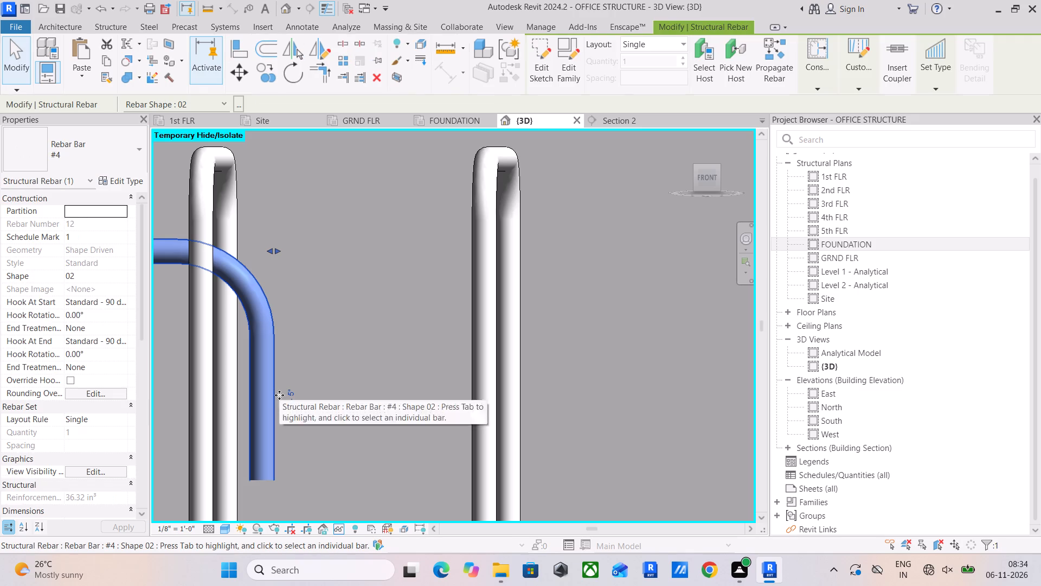
pyautogui.moveTo(280, 250); pyautogui.dragTo(581, 254)
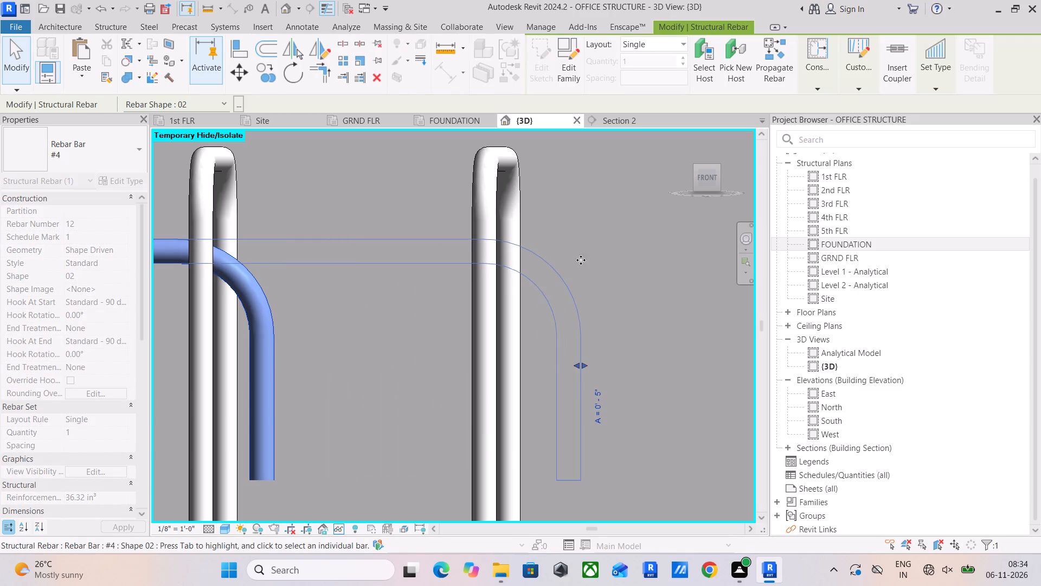
pyautogui.scroll(-9, 596, 464)
pyautogui.moveTo(630, 426); pyautogui.dragTo(457, 411, button='middle')
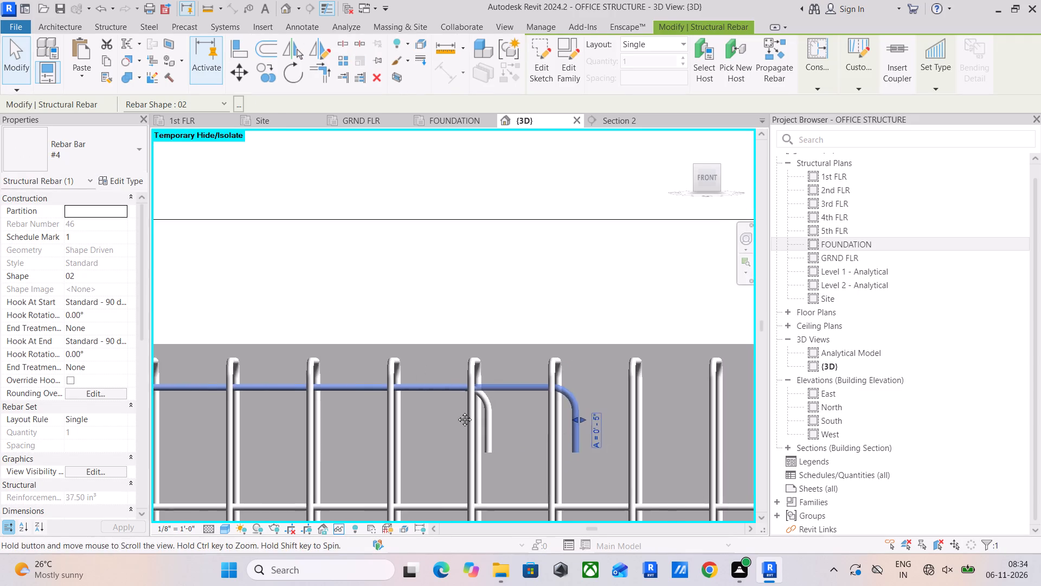
pyautogui.moveTo(457, 411); pyautogui.dragTo(396, 366, button='middle')
pyautogui.scroll(1, 391, 358)
pyautogui.scroll(-4, 387, 351)
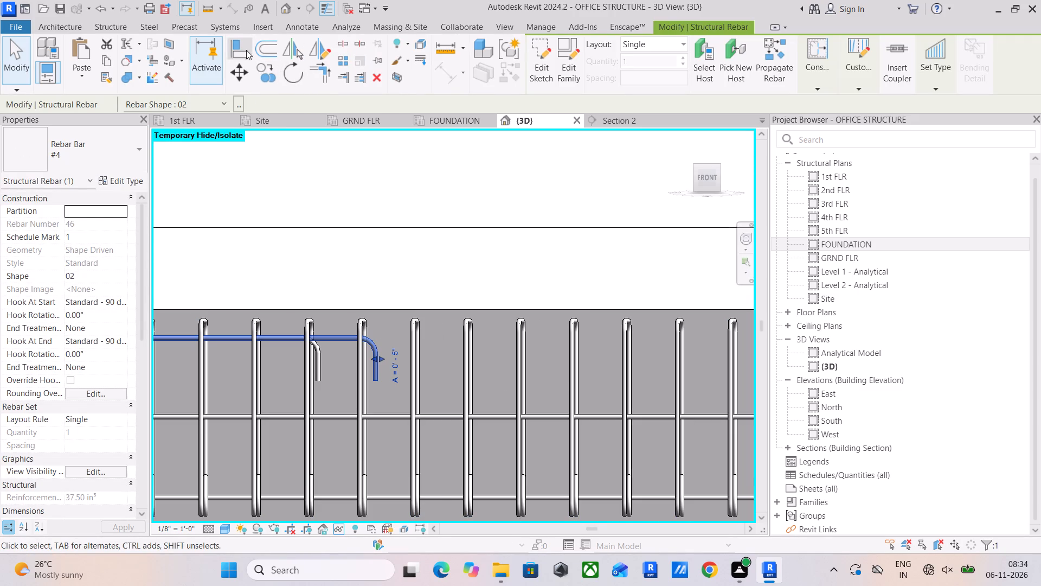
# Align the stretched top bar's hooked end with the outer upturned hook of the bottom #4 Shape 02 bar at the east column.
pyautogui.click(236, 48)
pyautogui.scroll(-4, 545, 324)
pyautogui.moveTo(598, 340); pyautogui.dragTo(342, 353, button='middle')
pyautogui.scroll(-4, 556, 372)
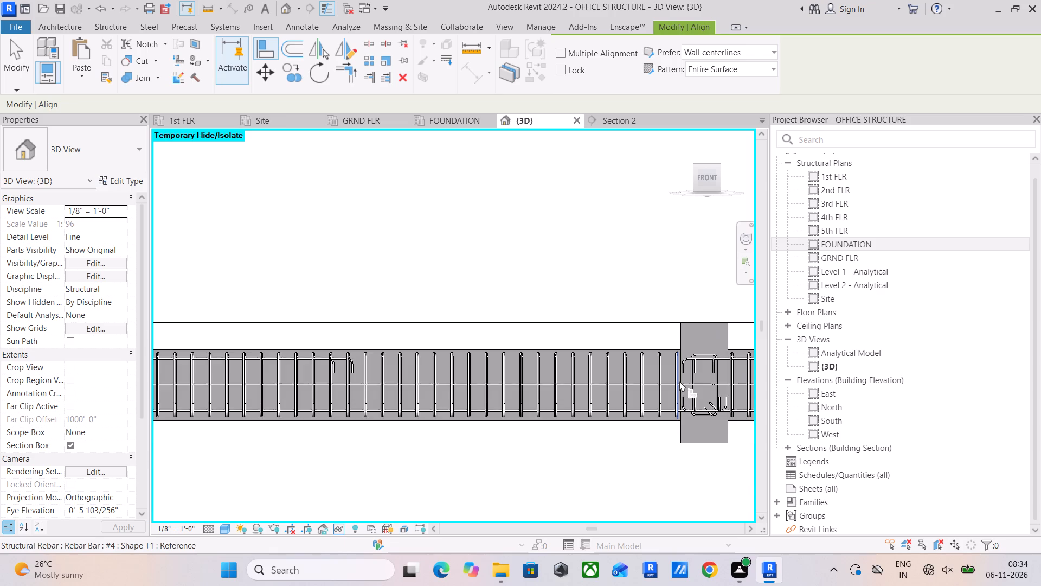
pyautogui.scroll(4, 691, 354)
pyautogui.moveTo(732, 428); pyautogui.dragTo(547, 407, button='middle')
pyautogui.scroll(5, 570, 417)
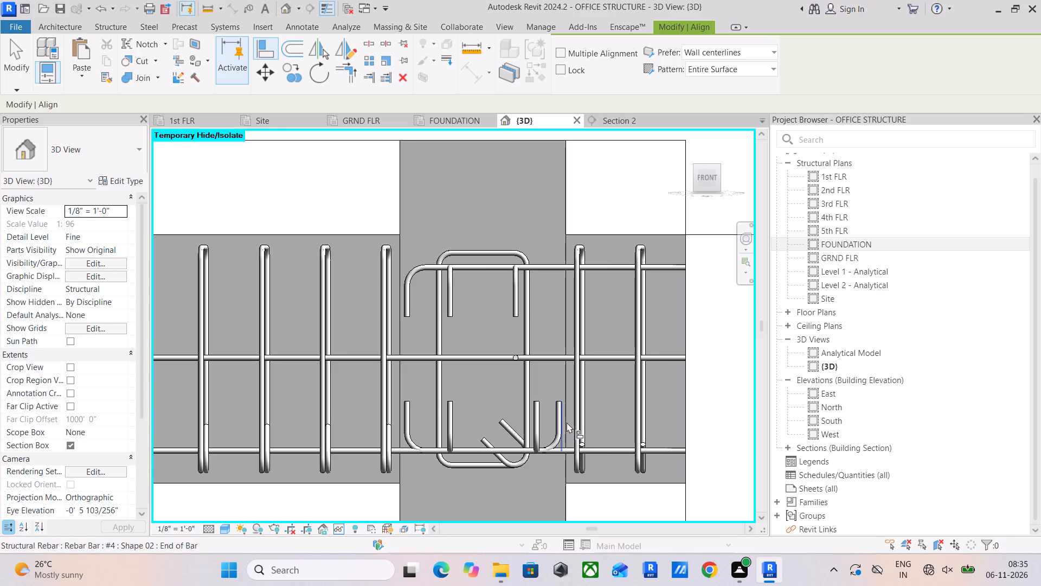
pyautogui.click(563, 425)
pyautogui.scroll(-7, 289, 358)
pyautogui.moveTo(314, 361); pyautogui.dragTo(605, 392, button='middle')
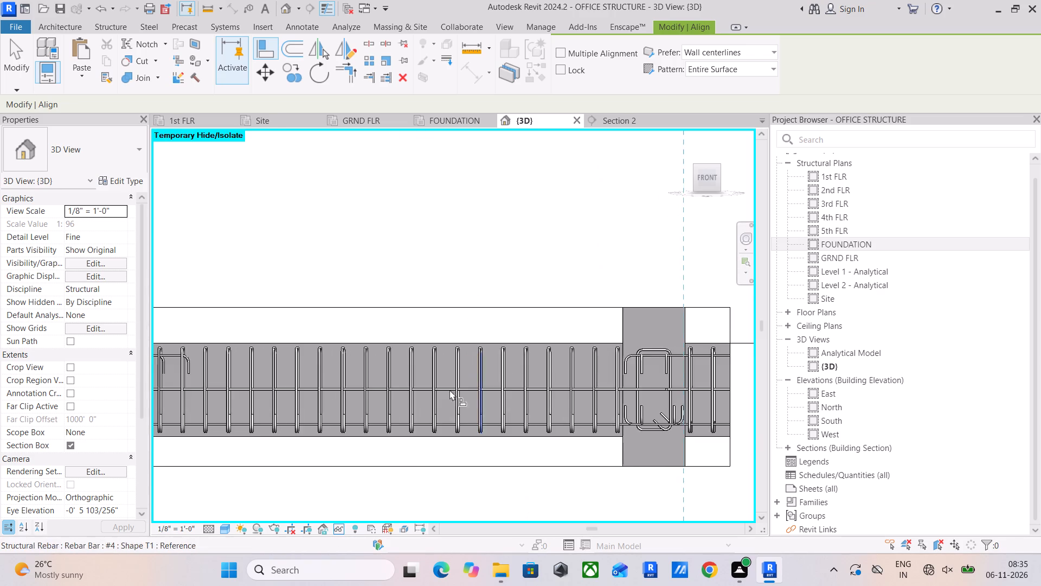
pyautogui.scroll(4, 325, 371)
pyautogui.scroll(-4, 173, 377)
pyautogui.moveTo(198, 387); pyautogui.dragTo(477, 387, button='middle')
pyautogui.scroll(4, 395, 372)
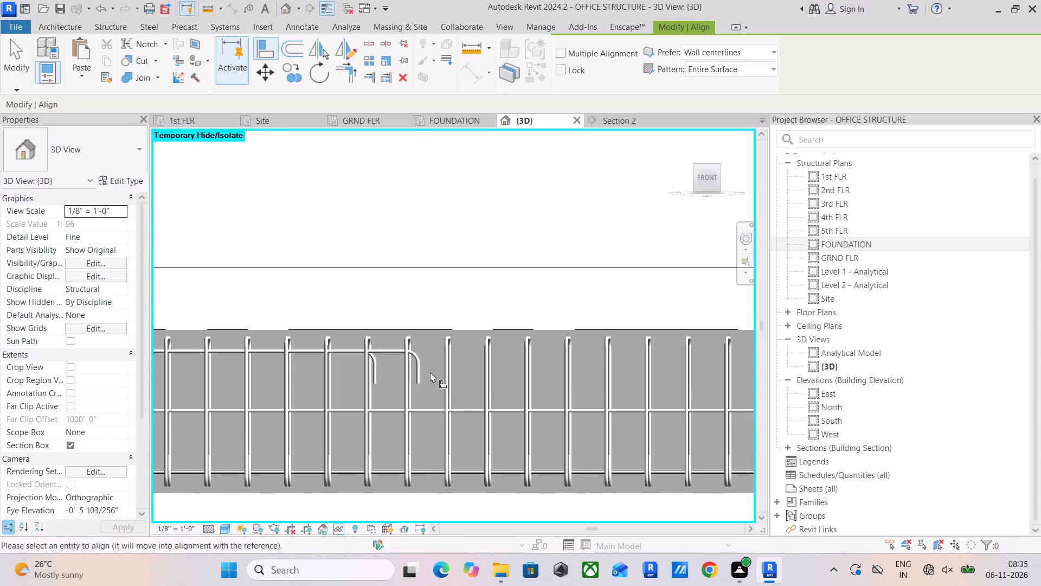
pyautogui.click(420, 373)
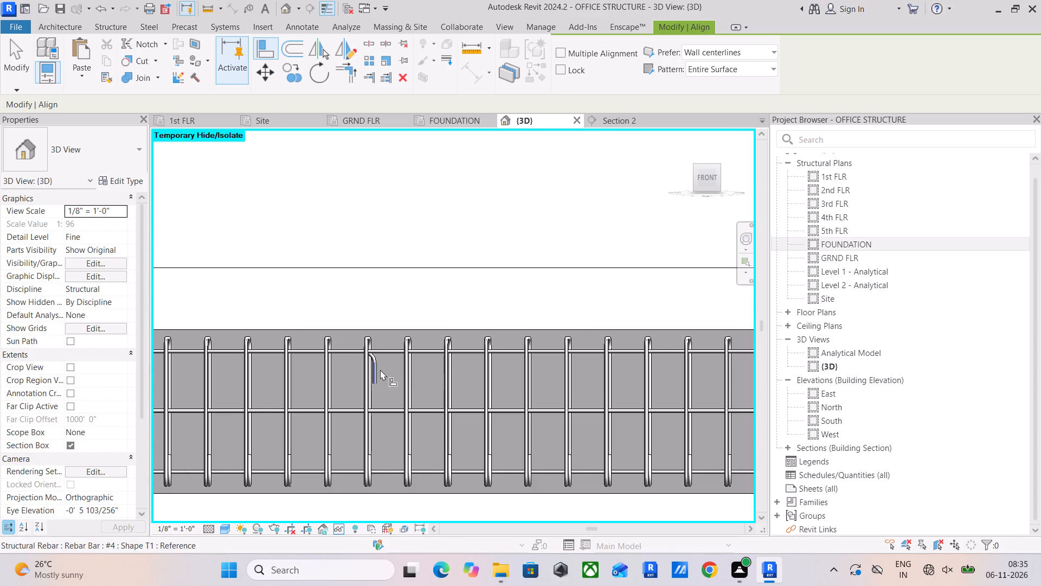
pyautogui.scroll(4, 380, 370)
pyautogui.press('Escape')
pyautogui.press('Escape')
# Stretch the mid-beam hooked end of the remaining top #4 Shape 02 bar slightly toward the east column.
pyautogui.click(374, 379)
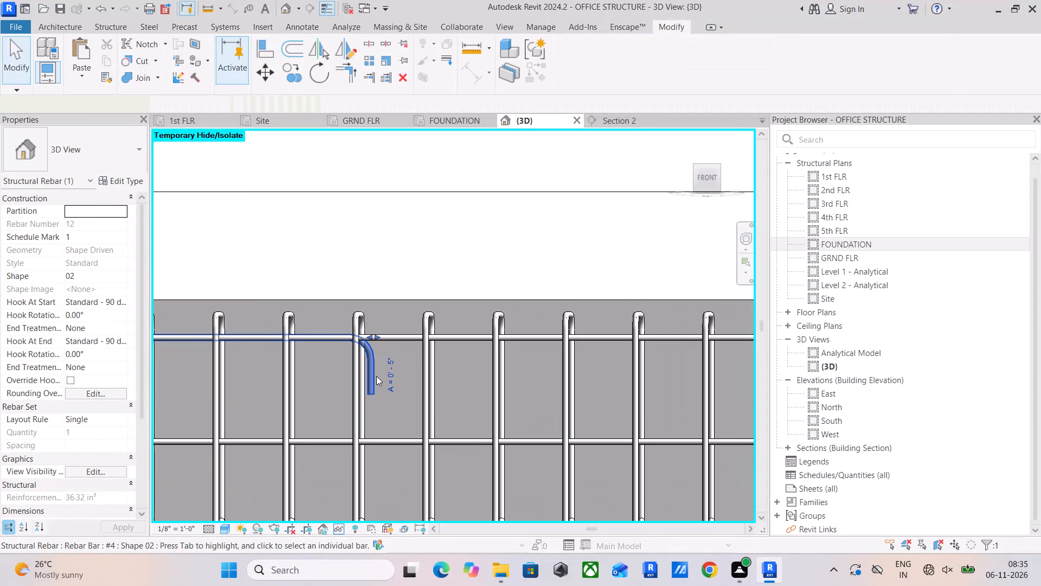
pyautogui.moveTo(376, 335); pyautogui.dragTo(406, 340)
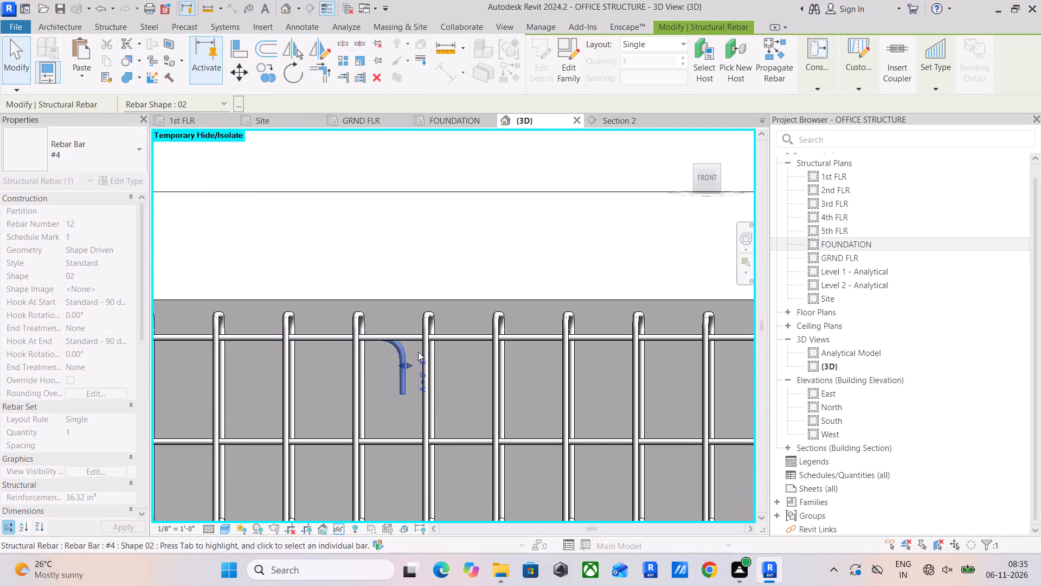
pyautogui.scroll(-9, 461, 437)
pyautogui.moveTo(575, 463); pyautogui.dragTo(345, 454, button='middle')
pyautogui.scroll(2, 698, 454)
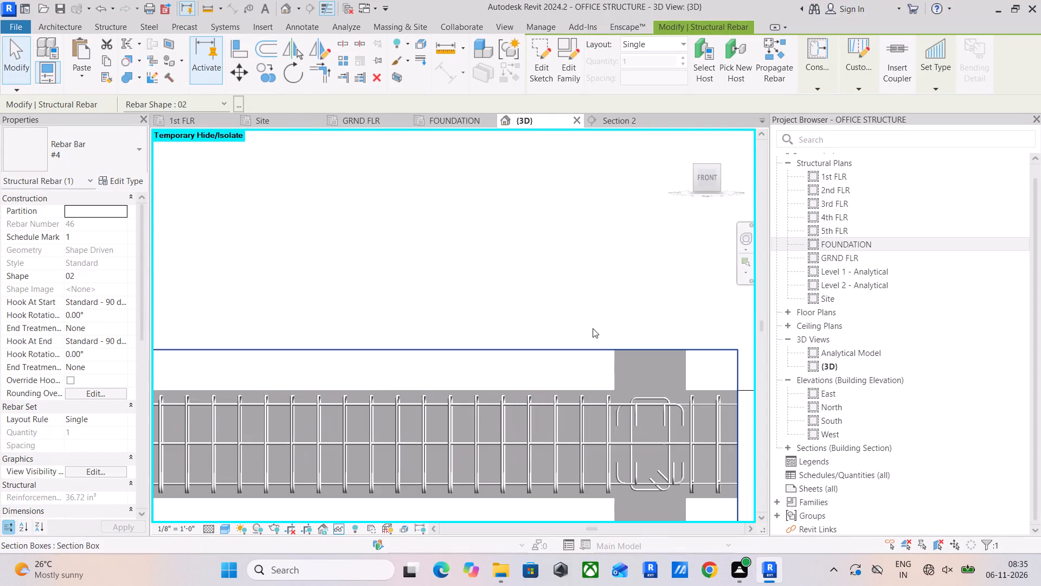
# Align the stretched top bar's hooked end with the outer upturned hook of the bottom #4 bar at the east column.
pyautogui.click(238, 43)
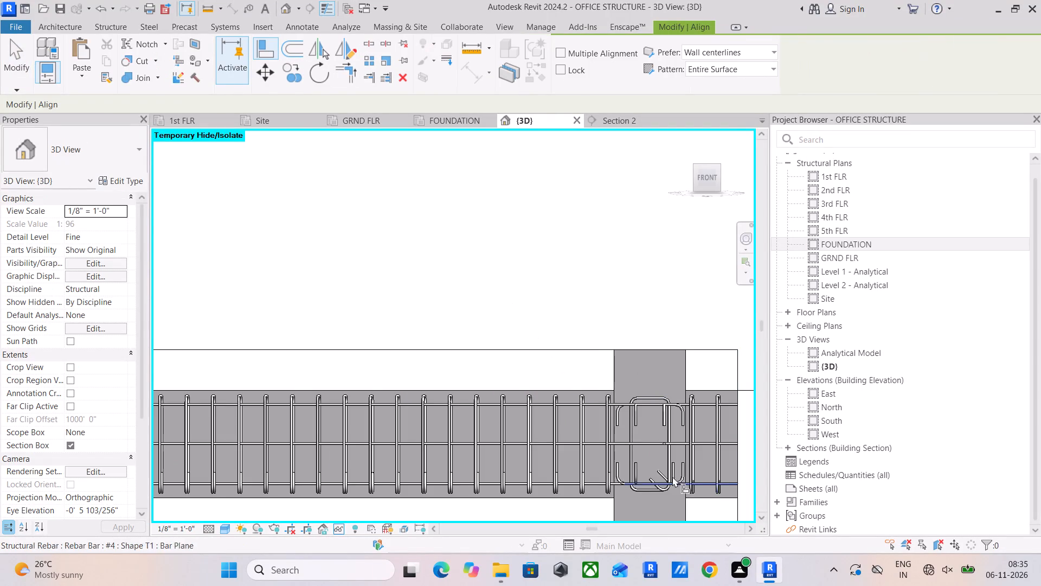
pyautogui.scroll(9, 672, 476)
pyautogui.click(704, 464)
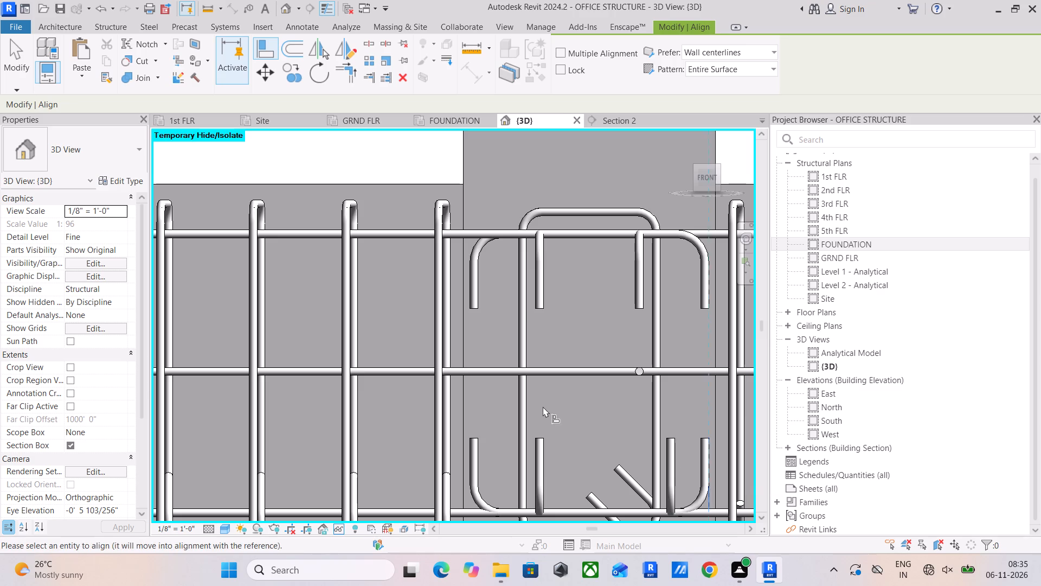
pyautogui.scroll(-16, 543, 406)
pyautogui.scroll(-5, 543, 406)
pyautogui.scroll(2, 389, 388)
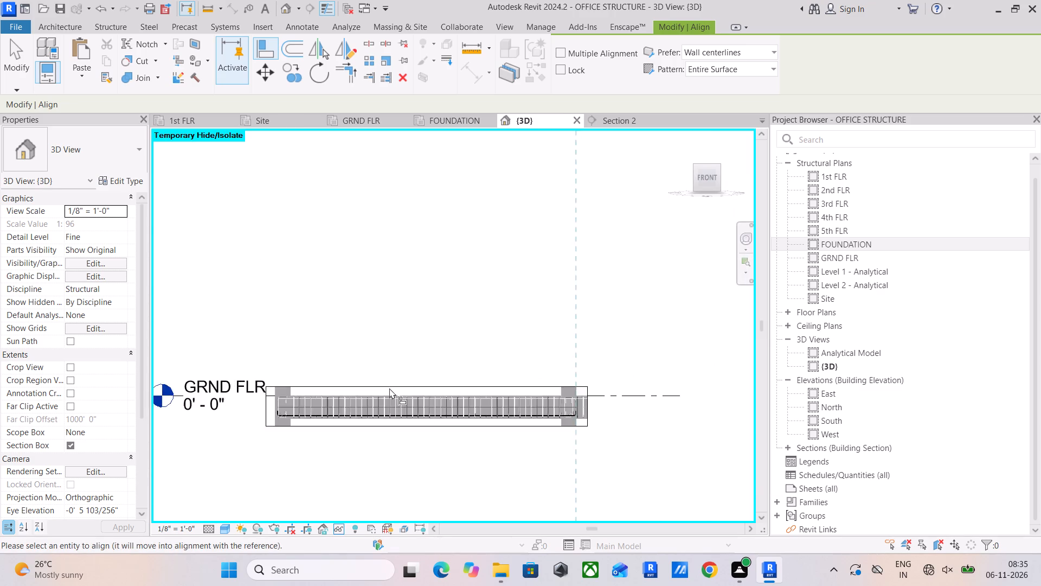
pyautogui.scroll(4, 389, 388)
pyautogui.scroll(12, 520, 412)
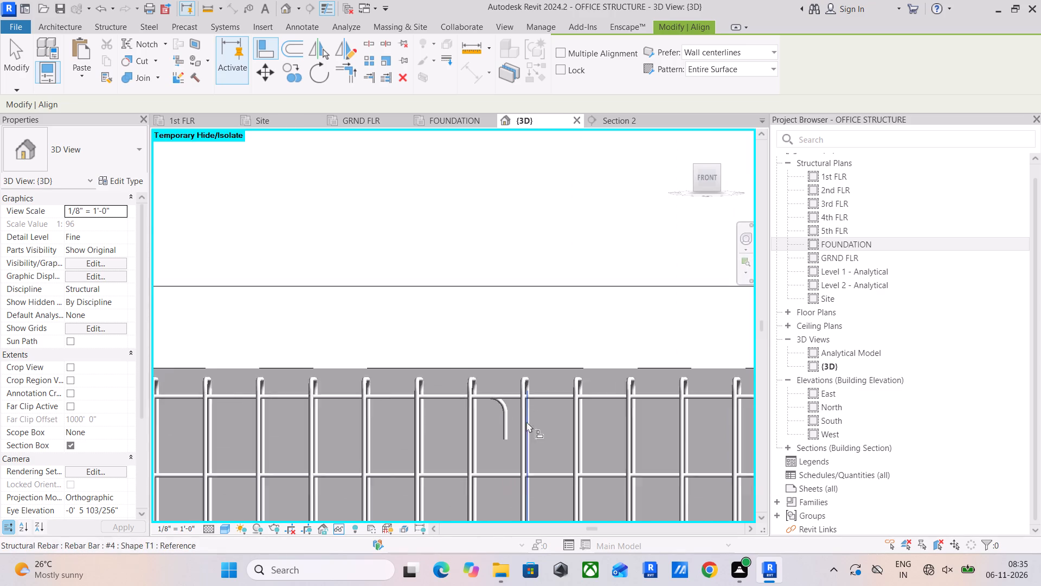
pyautogui.scroll(9, 526, 422)
pyautogui.click(462, 437)
pyautogui.scroll(-6, 541, 409)
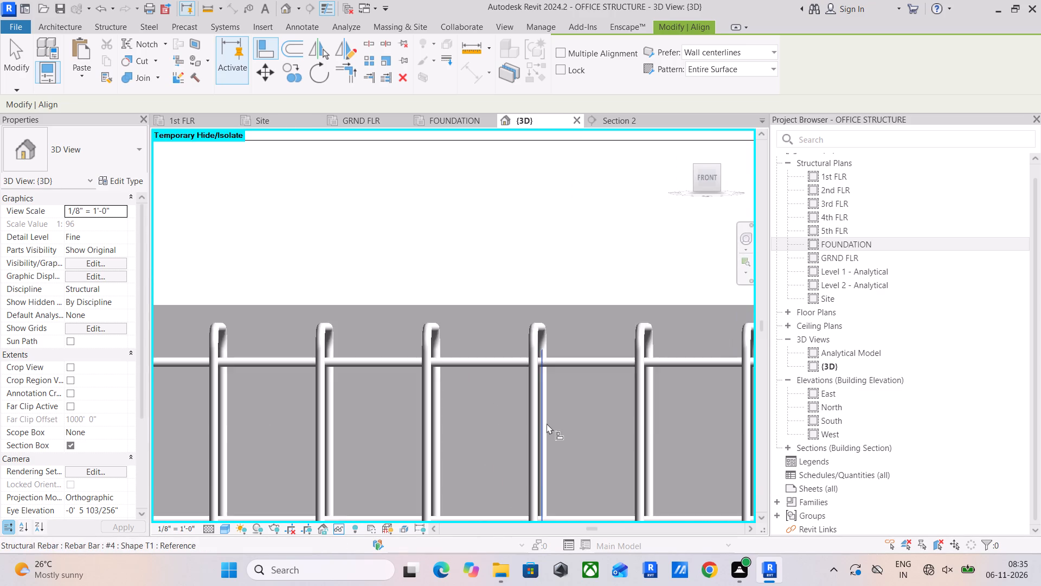
pyautogui.scroll(-12, 547, 423)
pyautogui.moveTo(671, 424); pyautogui.dragTo(407, 425, button='middle')
pyautogui.scroll(-1, 535, 432)
pyautogui.press('Escape')
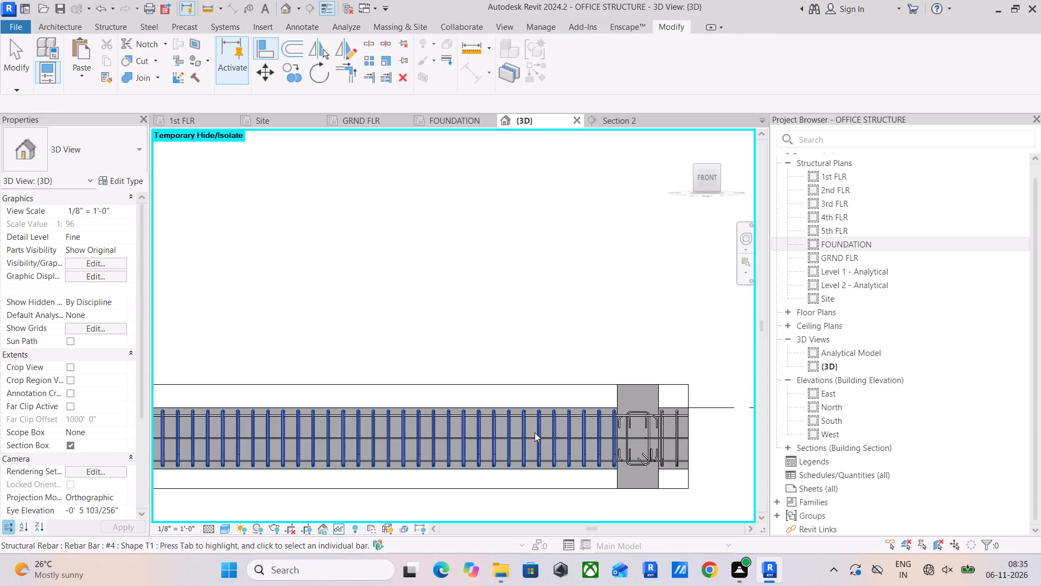
pyautogui.press('Escape')
pyautogui.press('Escape')
# Turn off the 3D view's section box to show the whole structure.
pyautogui.scroll(-7, 428, 373)
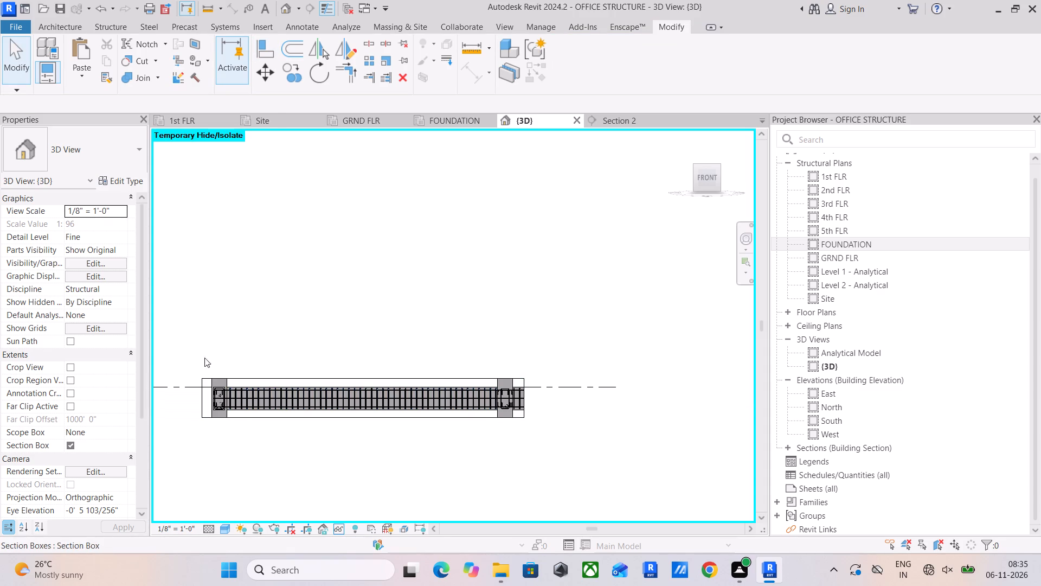
pyautogui.moveTo(170, 348); pyautogui.dragTo(651, 506)
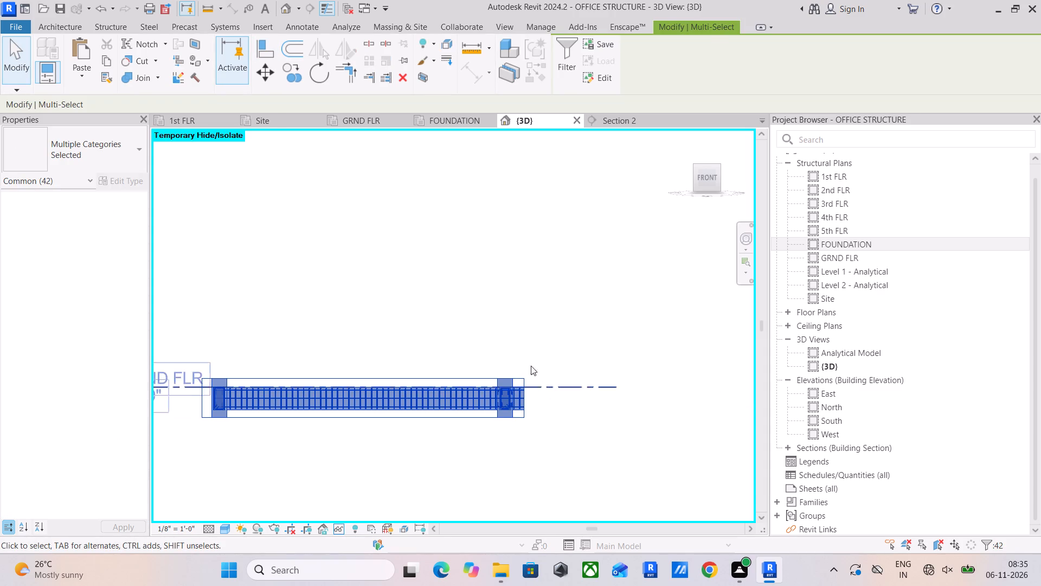
pyautogui.click(515, 345)
pyautogui.scroll(-2, 478, 411)
pyautogui.keyDown('shift'); pyautogui.moveTo(417, 400); pyautogui.dragTo(468, 441, button='middle'); pyautogui.keyUp('shift')
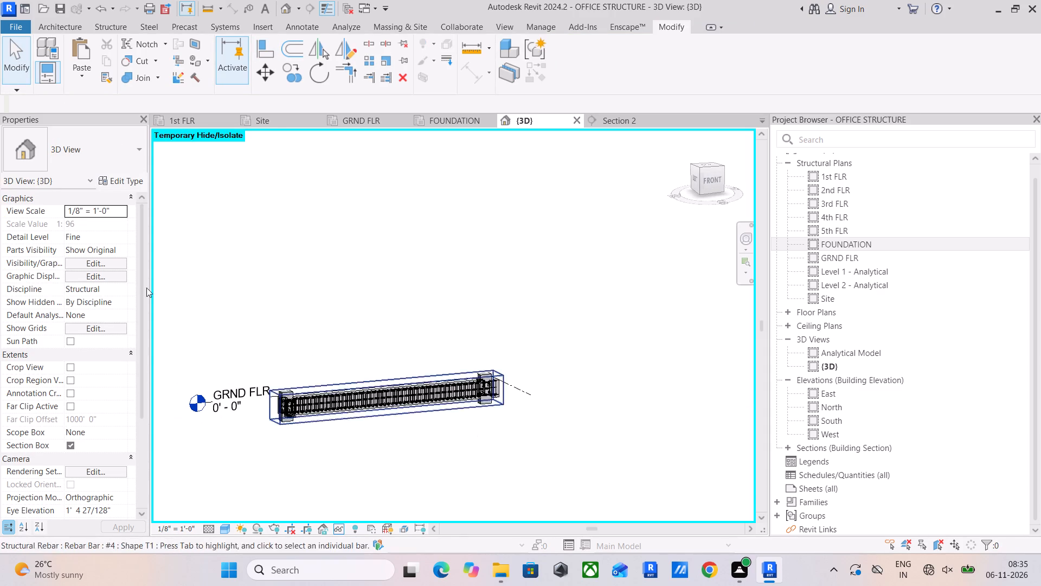
pyautogui.click(66, 447)
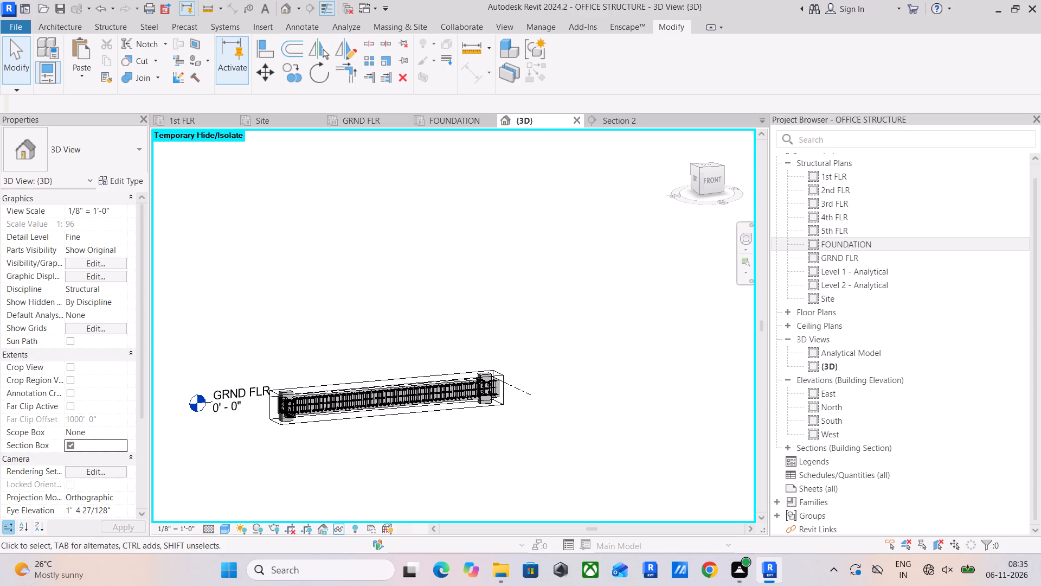
pyautogui.click(69, 445)
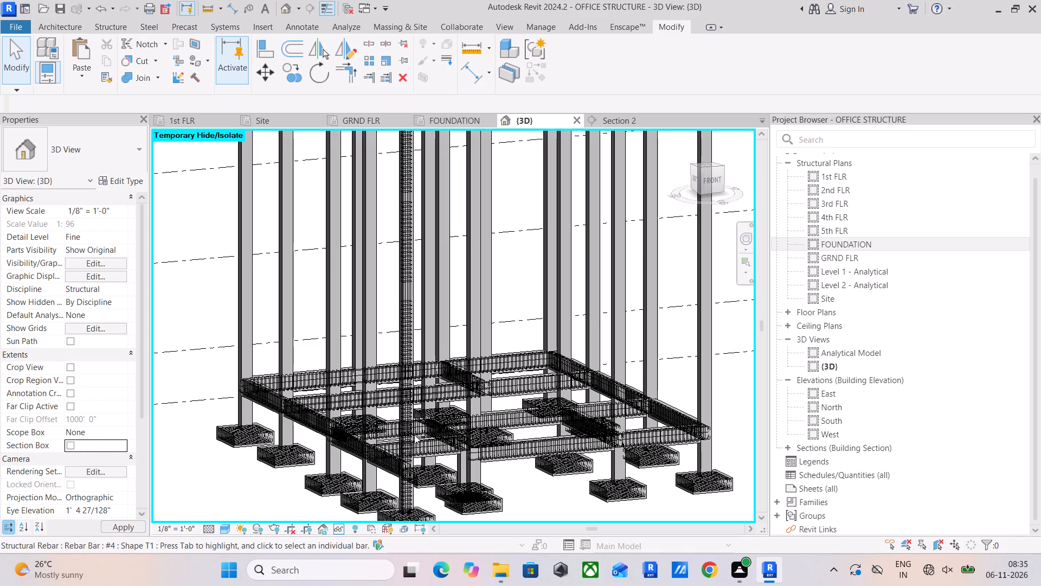
# Select the whole structure, review its related warnings and highlight the Warning 1 #4 Shape 02 bar in the model.
pyautogui.scroll(-9, 414, 435)
pyautogui.moveTo(310, 226); pyautogui.dragTo(542, 487)
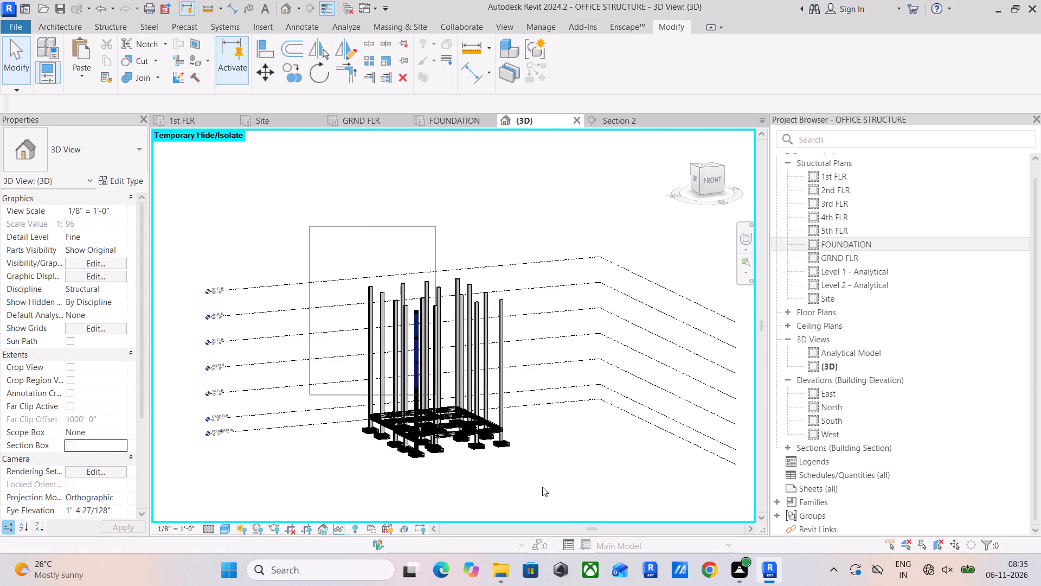
pyautogui.moveTo(542, 487); pyautogui.dragTo(568, 514)
pyautogui.click(591, 54)
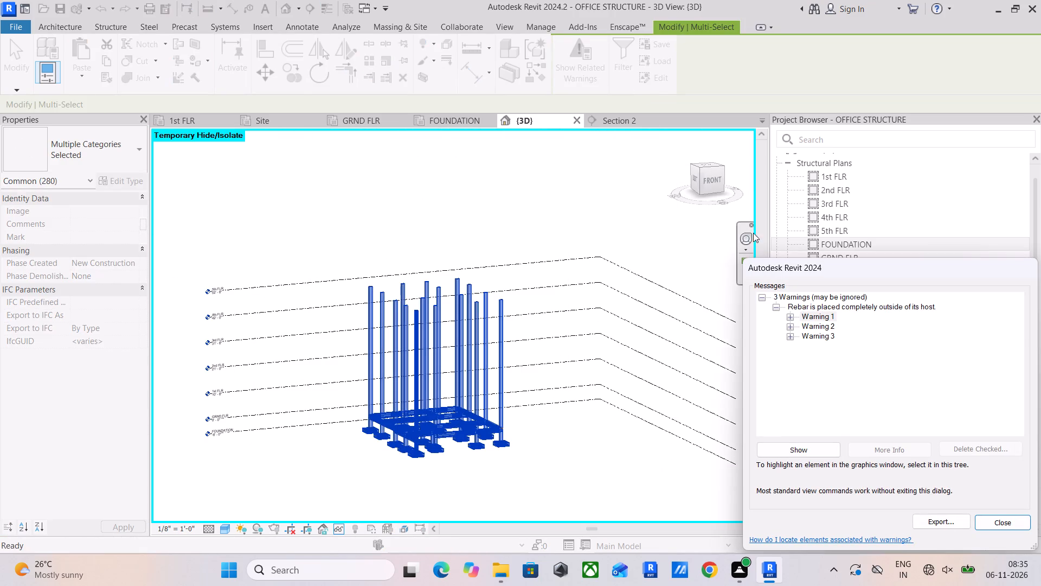
pyautogui.click(791, 317)
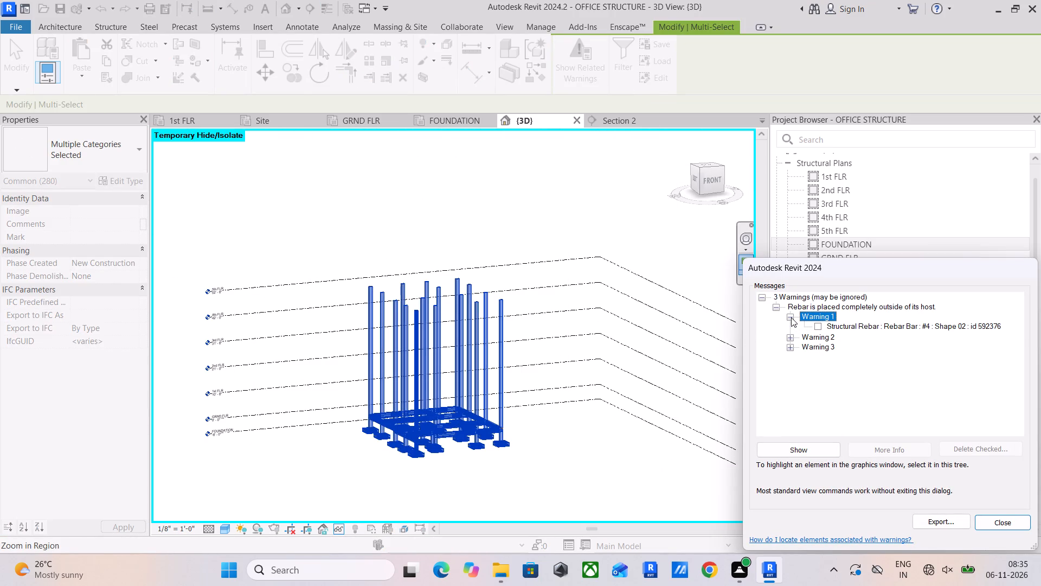
pyautogui.click(818, 326)
pyautogui.scroll(5, 456, 407)
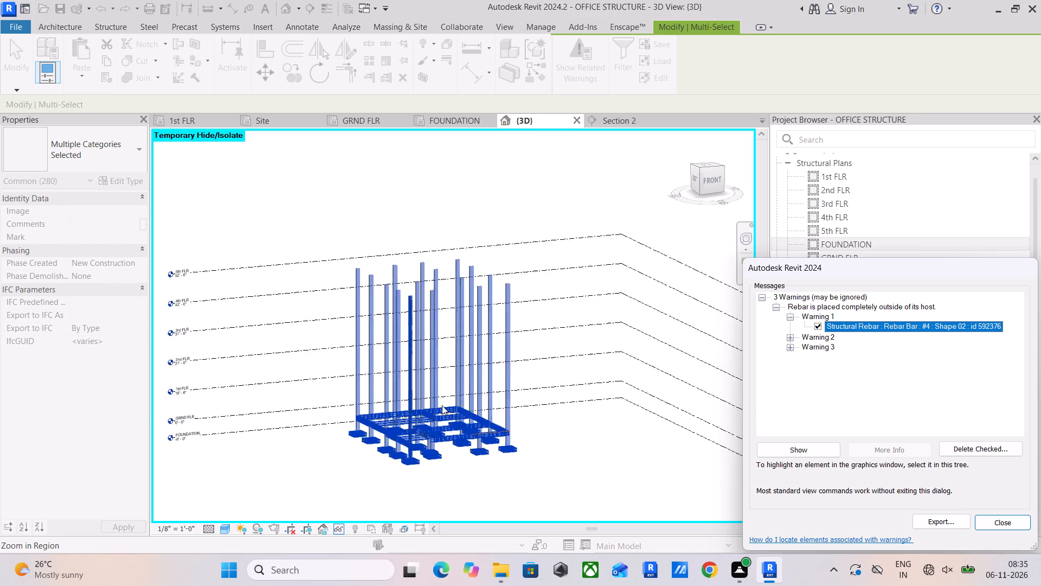
pyautogui.scroll(4, 468, 466)
pyautogui.moveTo(602, 481); pyautogui.dragTo(507, 483, button='middle')
pyautogui.scroll(6, 526, 451)
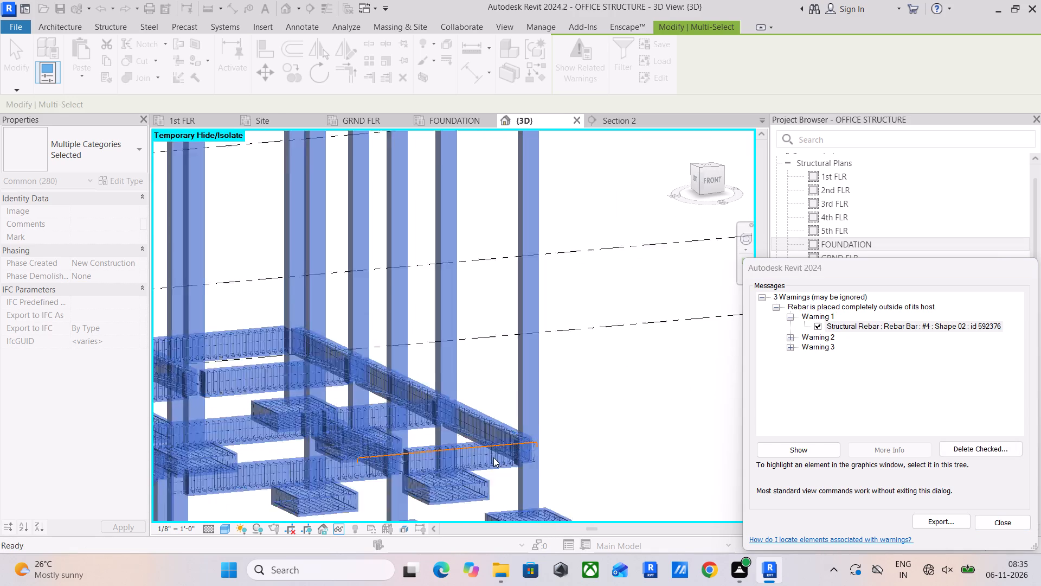
pyautogui.scroll(8, 493, 457)
pyautogui.scroll(5, 566, 413)
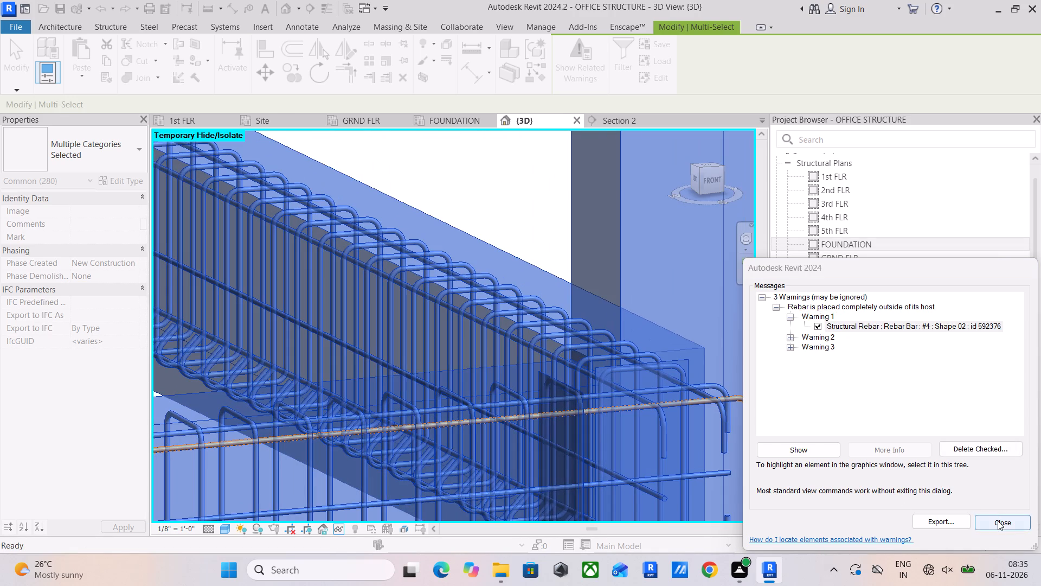
pyautogui.click(998, 521)
# Delete the flagged #4 Shape 02 top bar running through the GRND FLR beam at the corner column.
pyautogui.click(552, 412)
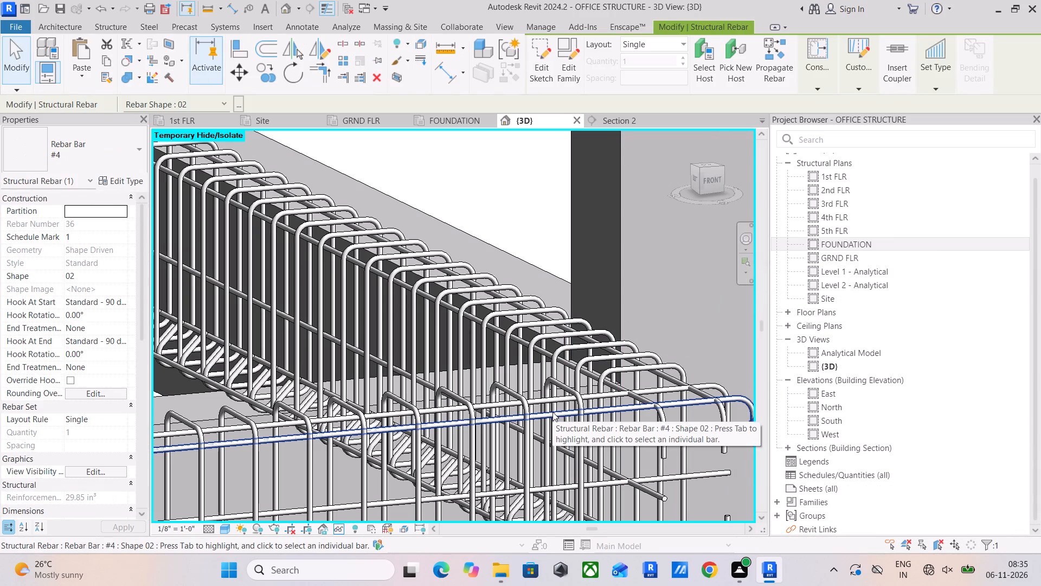
pyautogui.press('Delete')
# Select the other #4 Shape 02 bar at the same location and crop the 3D view to it with Selection Box.
pyautogui.click(552, 412)
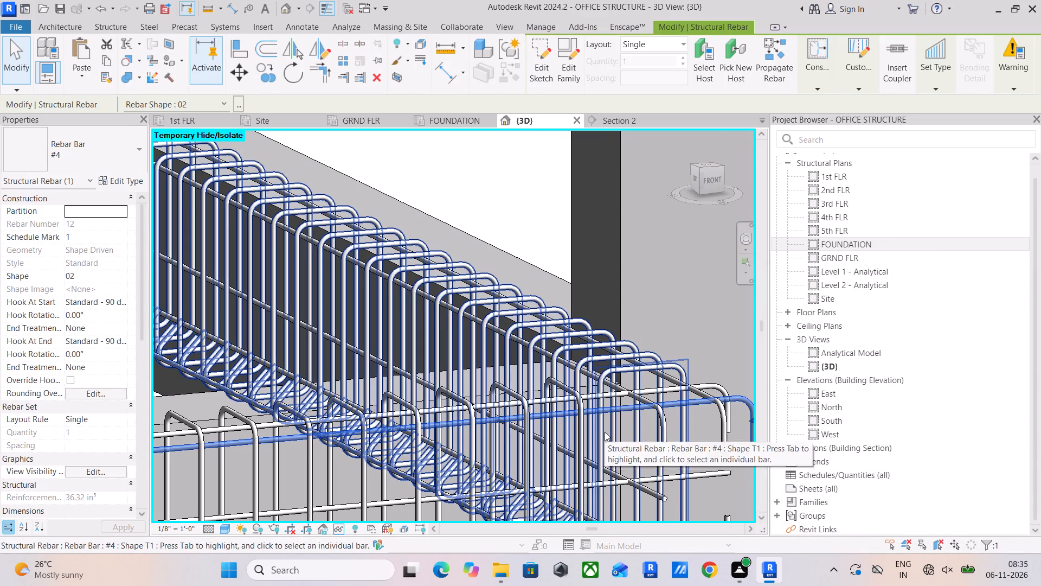
pyautogui.scroll(-3, 605, 432)
pyautogui.moveTo(605, 432); pyautogui.dragTo(670, 354, button='middle')
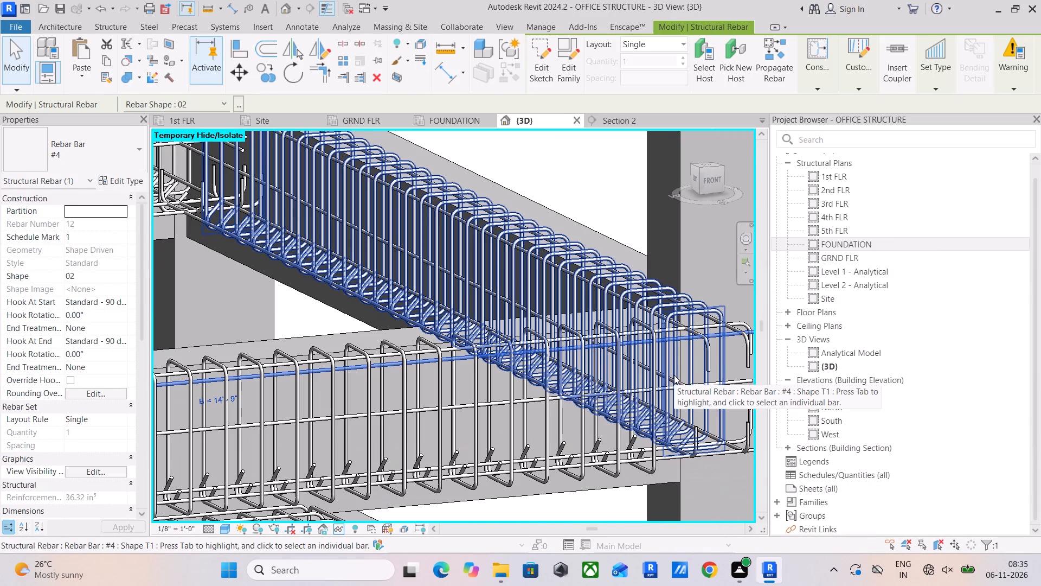
pyautogui.click(400, 74)
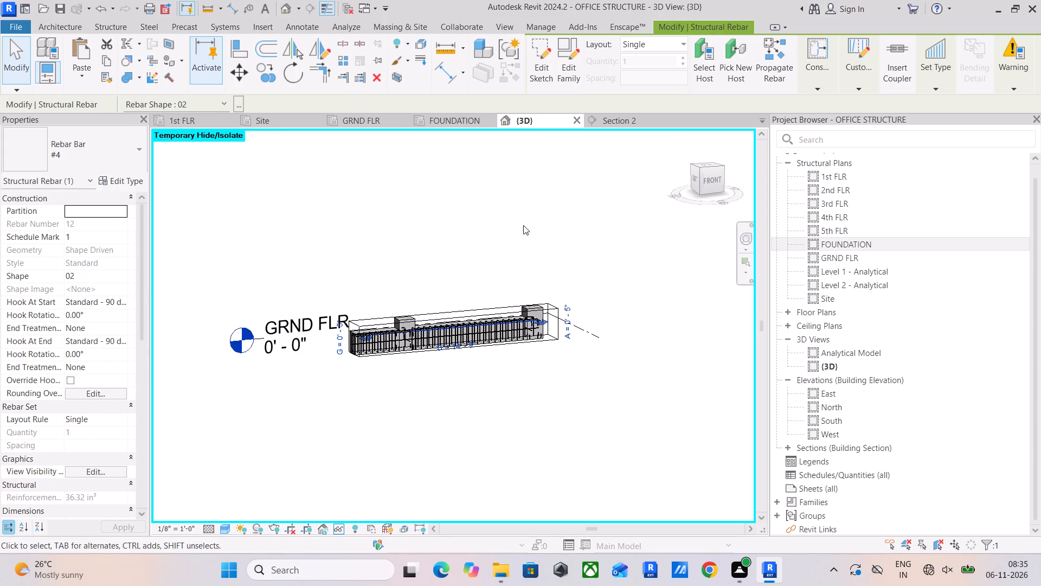
# From the top view, shorten the selected #4 bar by pulling its west end back to the west column.
pyautogui.keyDown('shift'); pyautogui.moveTo(542, 308); pyautogui.dragTo(512, 416, button='middle'); pyautogui.keyUp('shift')
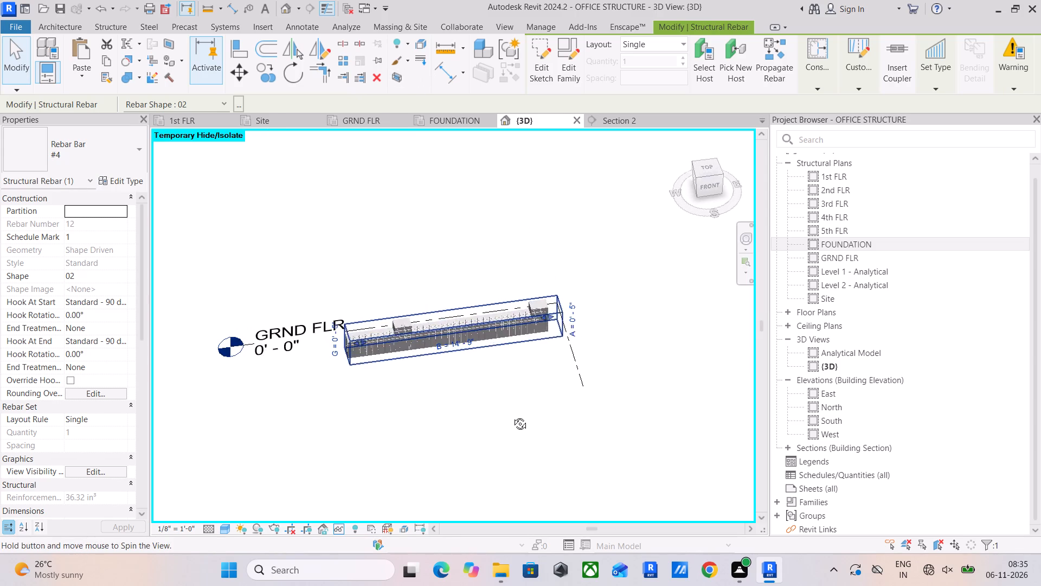
pyautogui.keyDown('shift'); pyautogui.moveTo(512, 416); pyautogui.dragTo(511, 417, button='middle'); pyautogui.keyUp('shift')
pyautogui.scroll(9, 420, 310)
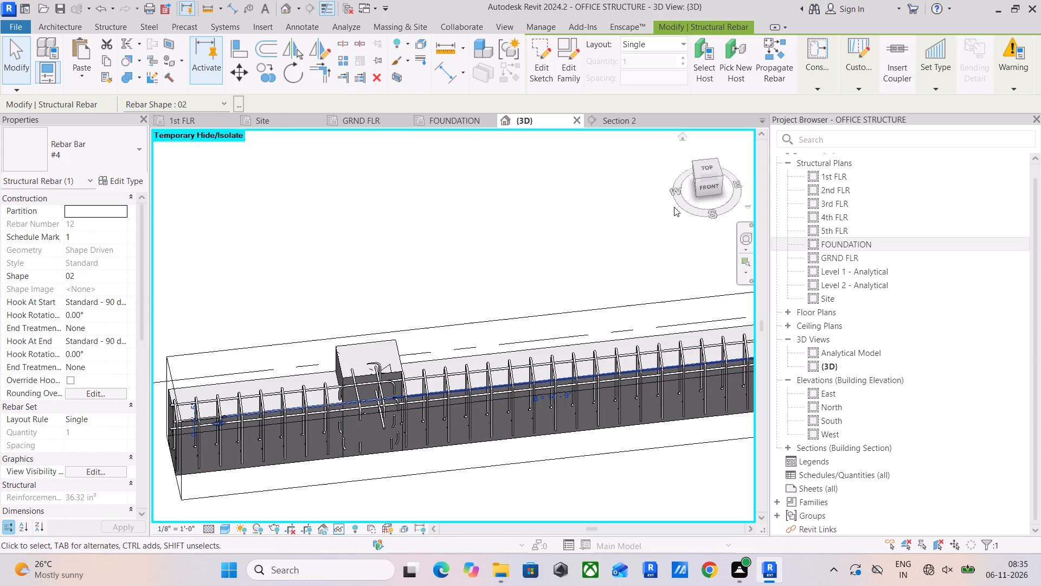
pyautogui.click(710, 163)
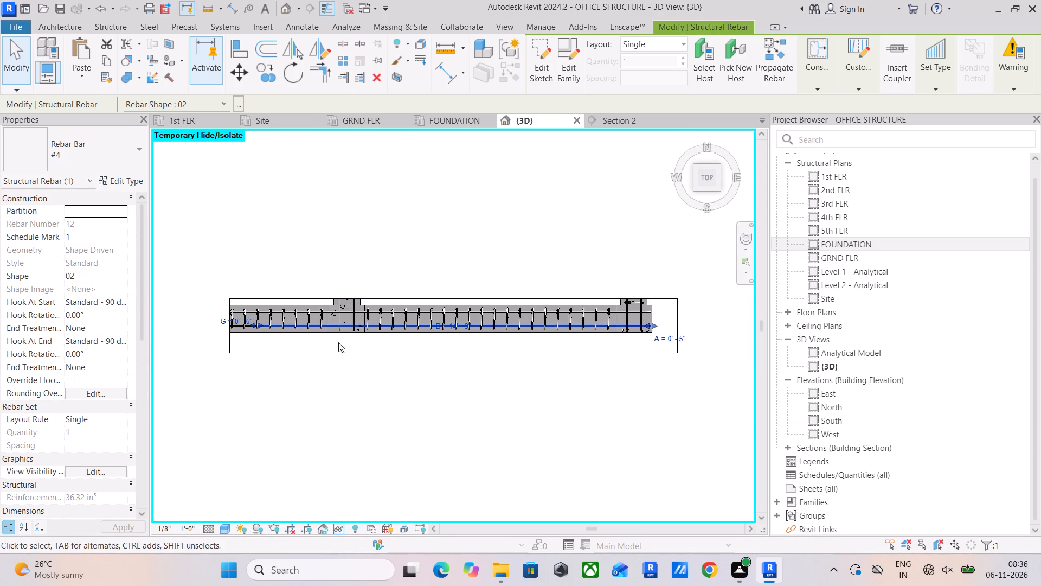
pyautogui.scroll(4, 312, 338)
pyautogui.scroll(4, 219, 313)
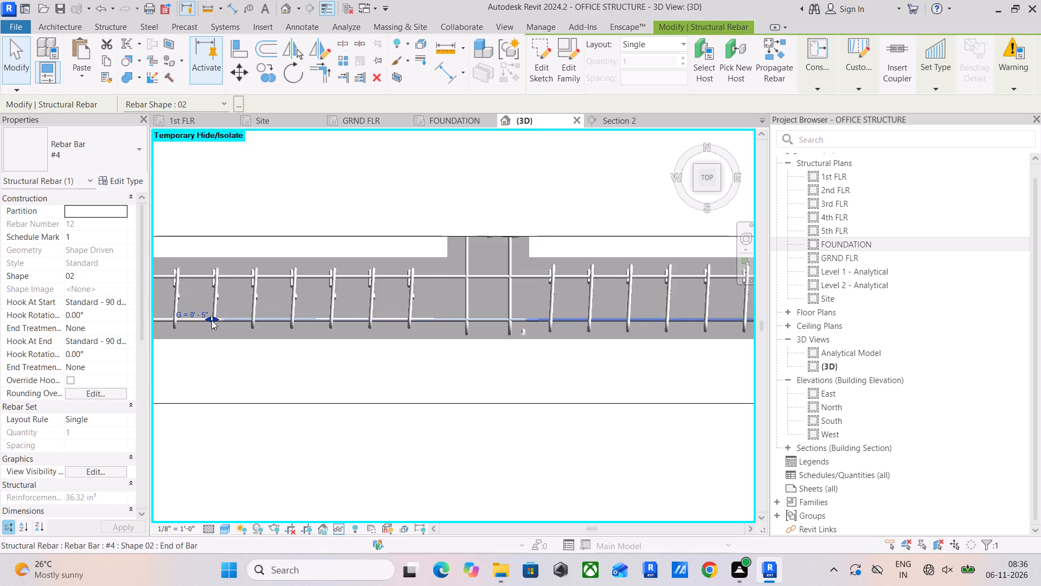
pyautogui.moveTo(216, 319); pyautogui.dragTo(447, 339)
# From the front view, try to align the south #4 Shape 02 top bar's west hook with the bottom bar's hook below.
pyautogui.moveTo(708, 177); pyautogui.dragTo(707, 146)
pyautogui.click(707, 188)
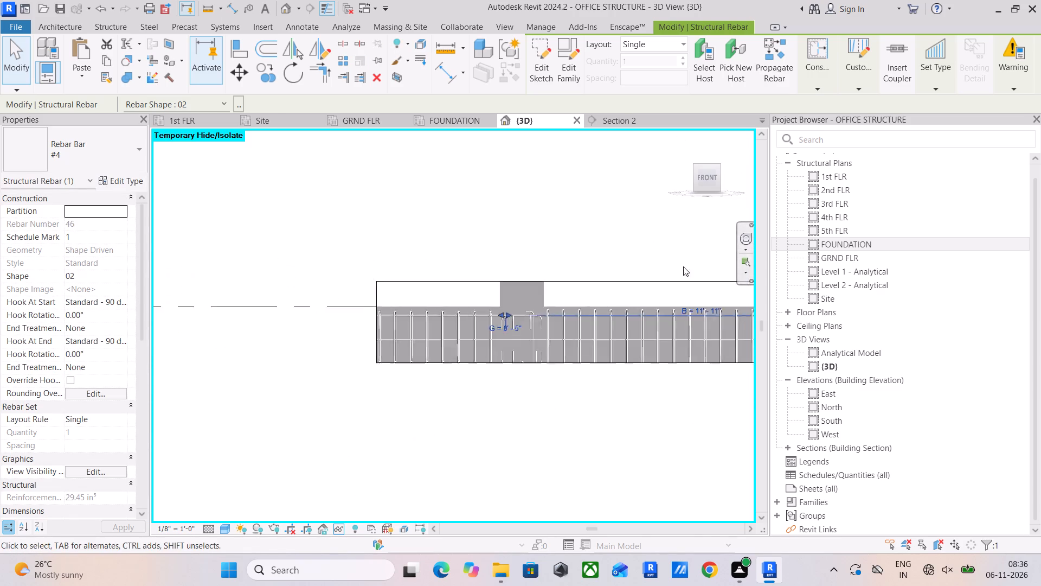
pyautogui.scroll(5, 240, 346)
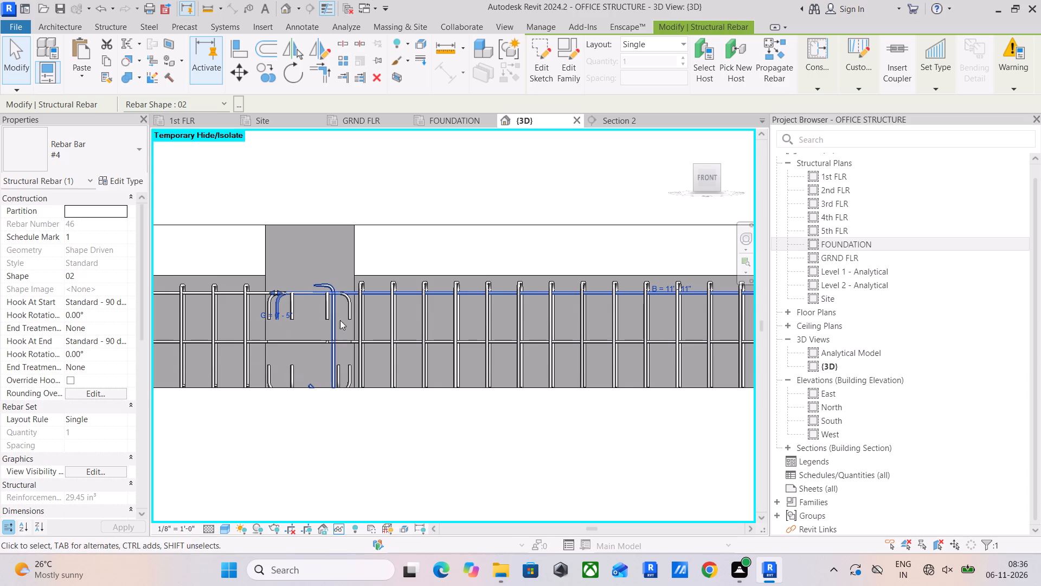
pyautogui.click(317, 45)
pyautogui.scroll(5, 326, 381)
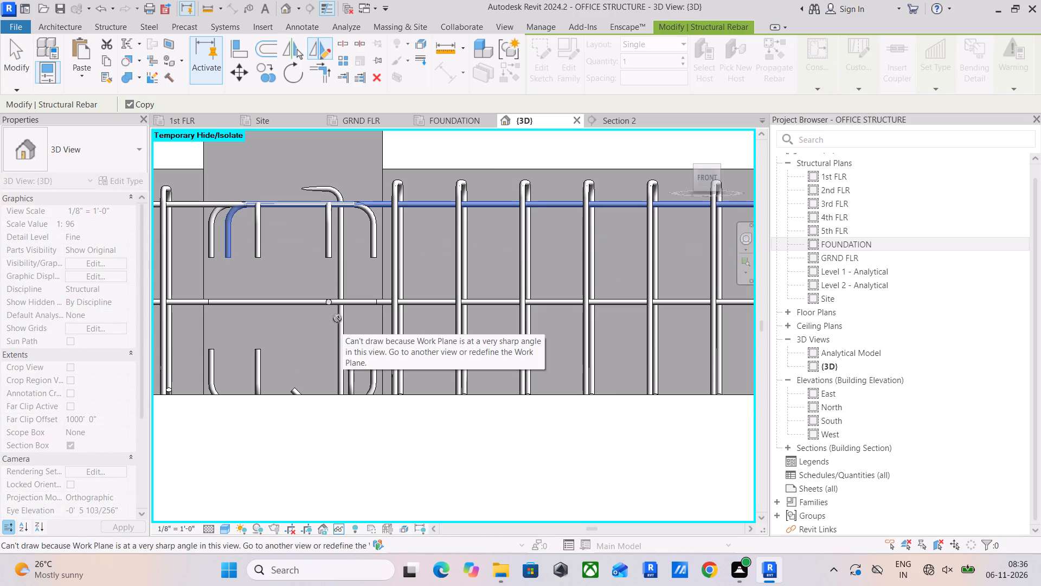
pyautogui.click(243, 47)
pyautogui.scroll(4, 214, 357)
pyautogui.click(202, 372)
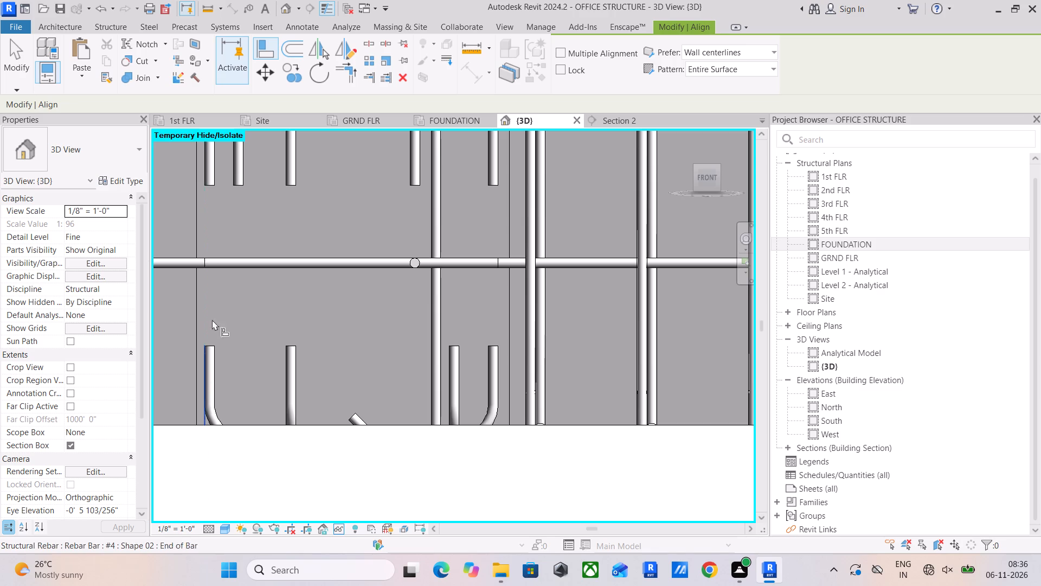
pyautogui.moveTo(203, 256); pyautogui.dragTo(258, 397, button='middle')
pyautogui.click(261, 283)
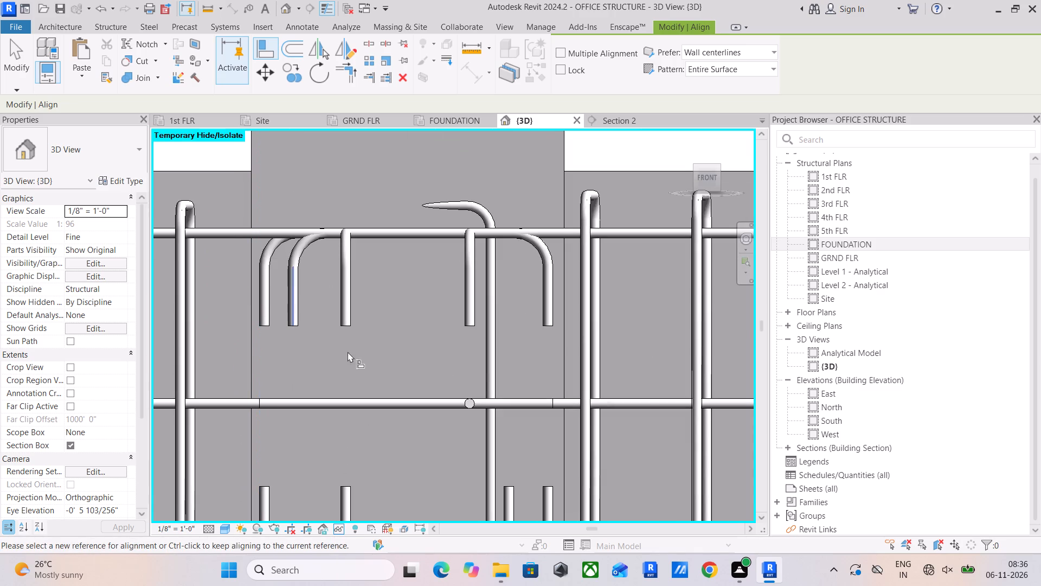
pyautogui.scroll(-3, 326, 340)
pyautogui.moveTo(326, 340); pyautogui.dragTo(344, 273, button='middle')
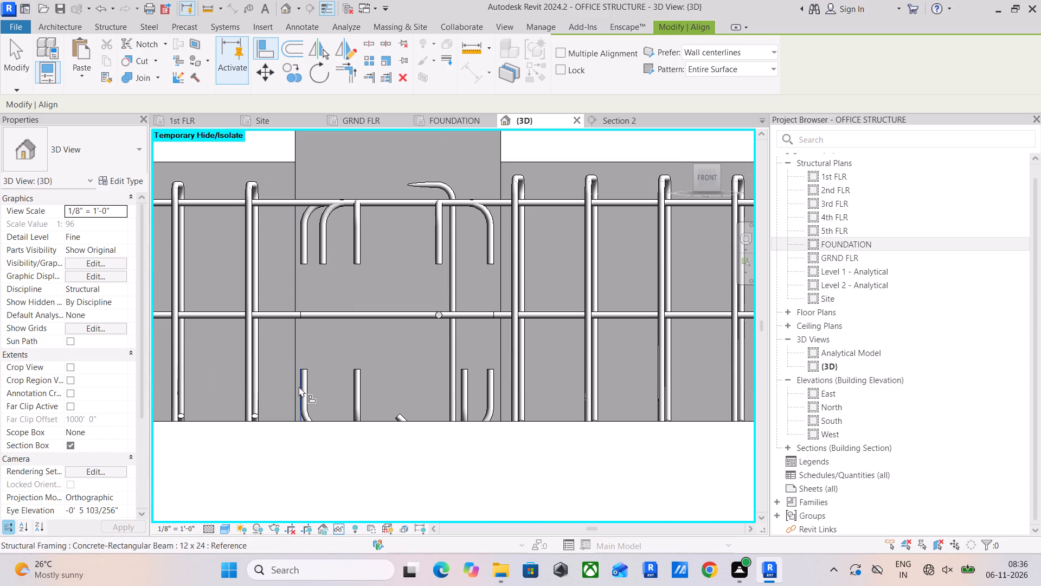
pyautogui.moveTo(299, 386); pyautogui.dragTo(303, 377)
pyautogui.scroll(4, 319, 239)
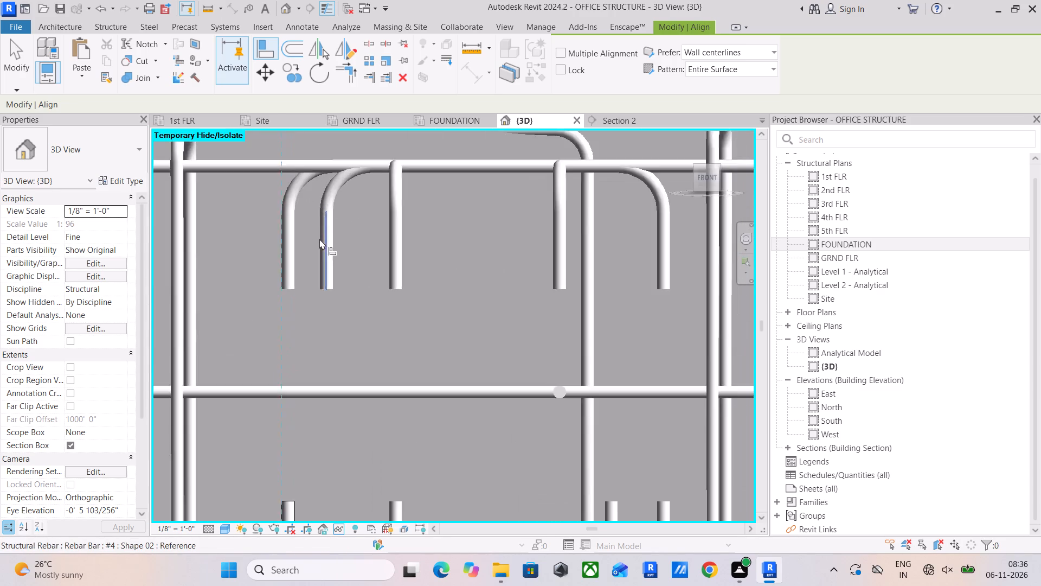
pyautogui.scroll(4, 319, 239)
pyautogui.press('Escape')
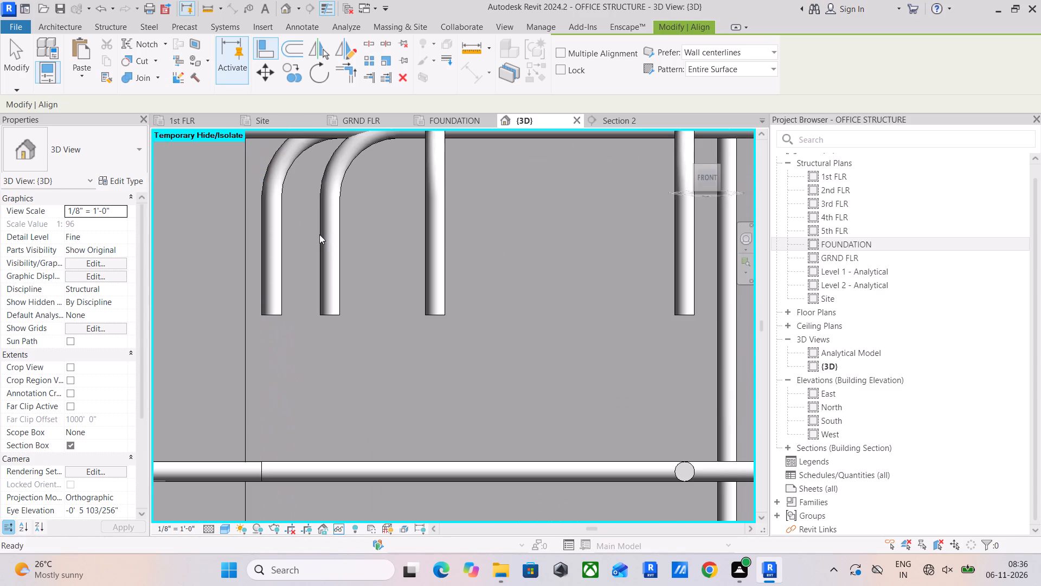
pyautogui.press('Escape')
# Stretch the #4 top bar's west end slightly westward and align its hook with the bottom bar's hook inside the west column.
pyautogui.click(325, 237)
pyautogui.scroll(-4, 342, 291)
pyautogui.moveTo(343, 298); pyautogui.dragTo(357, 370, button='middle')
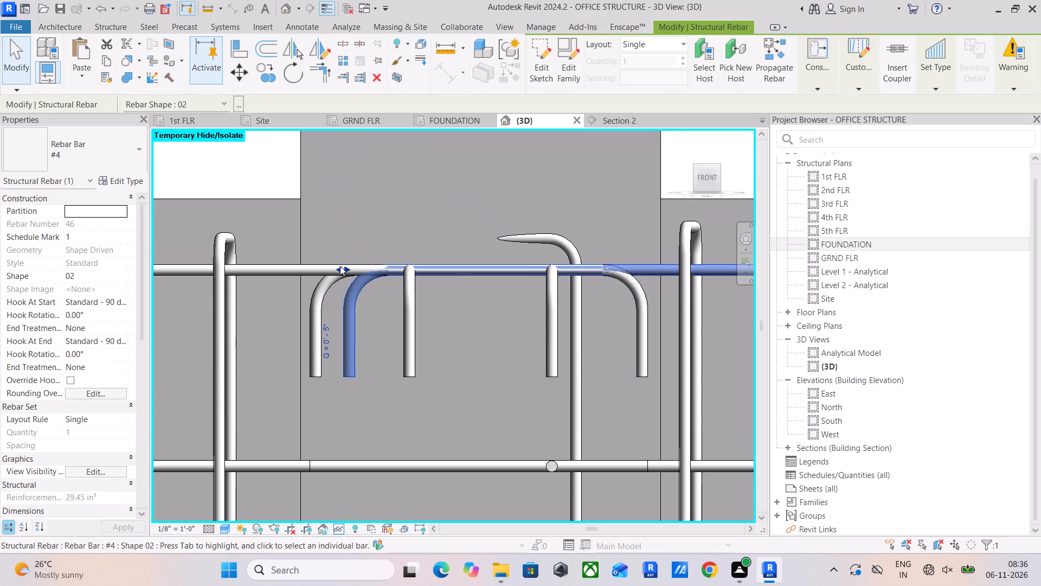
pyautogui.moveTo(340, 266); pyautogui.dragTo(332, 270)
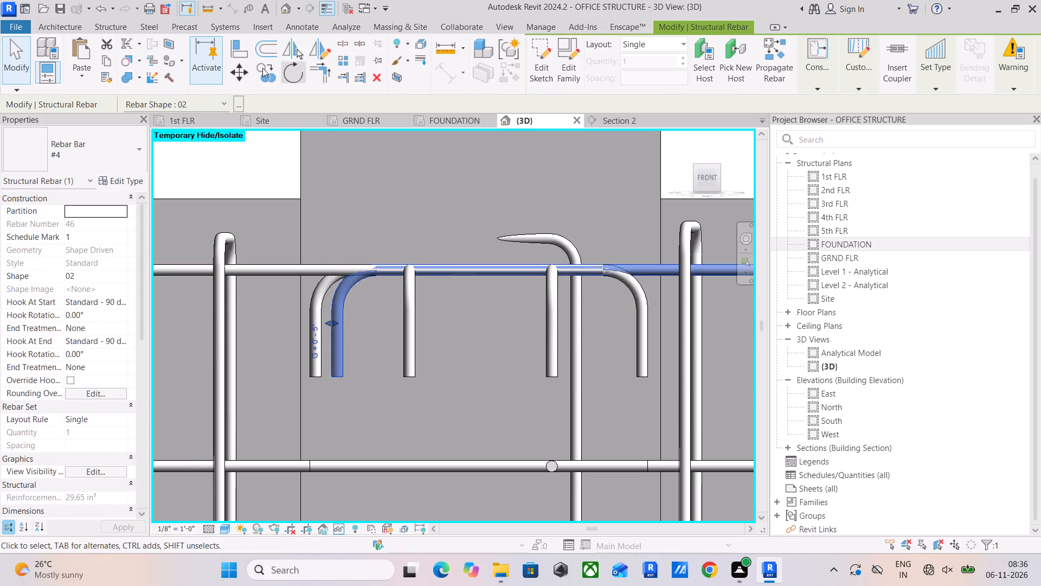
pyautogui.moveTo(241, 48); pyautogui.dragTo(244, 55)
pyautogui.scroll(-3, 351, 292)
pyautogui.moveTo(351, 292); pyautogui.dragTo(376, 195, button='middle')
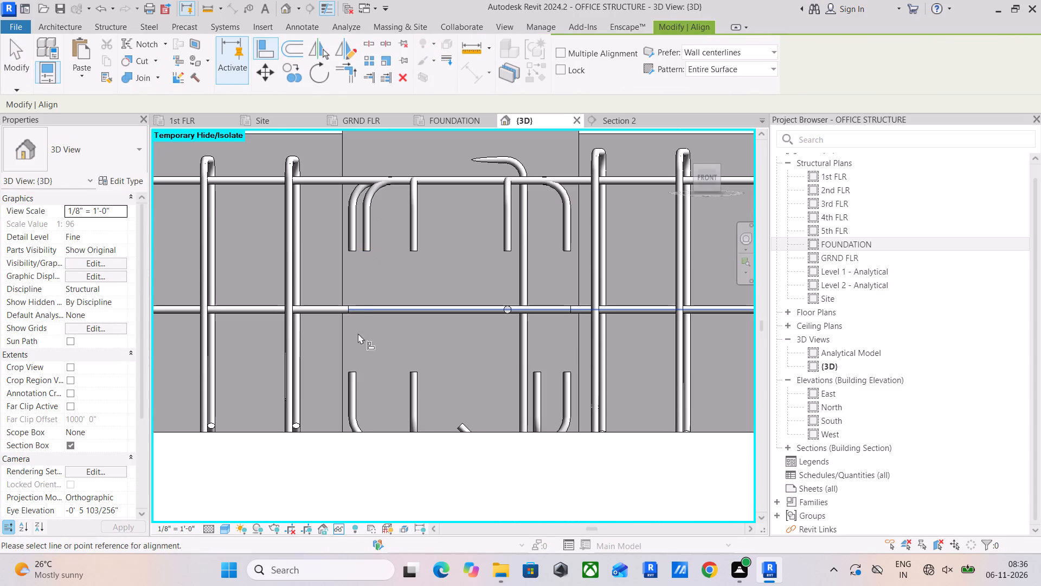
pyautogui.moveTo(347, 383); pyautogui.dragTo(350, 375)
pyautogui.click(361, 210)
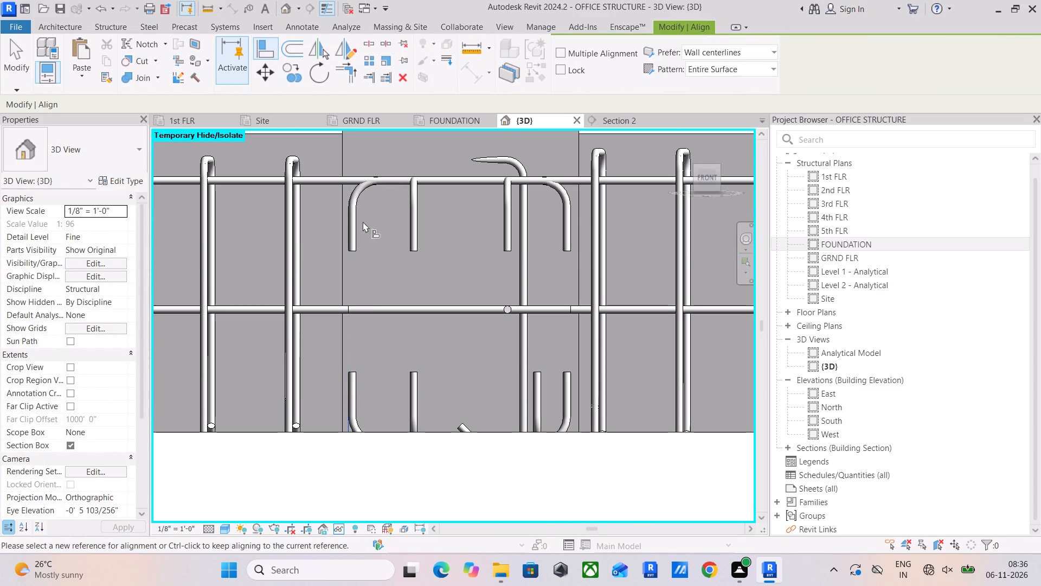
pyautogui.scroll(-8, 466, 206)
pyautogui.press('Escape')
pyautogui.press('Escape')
# Select the #4 Shape 02 top bar at the west column and review the bar listed under its related Warning 1.
pyautogui.click(436, 217)
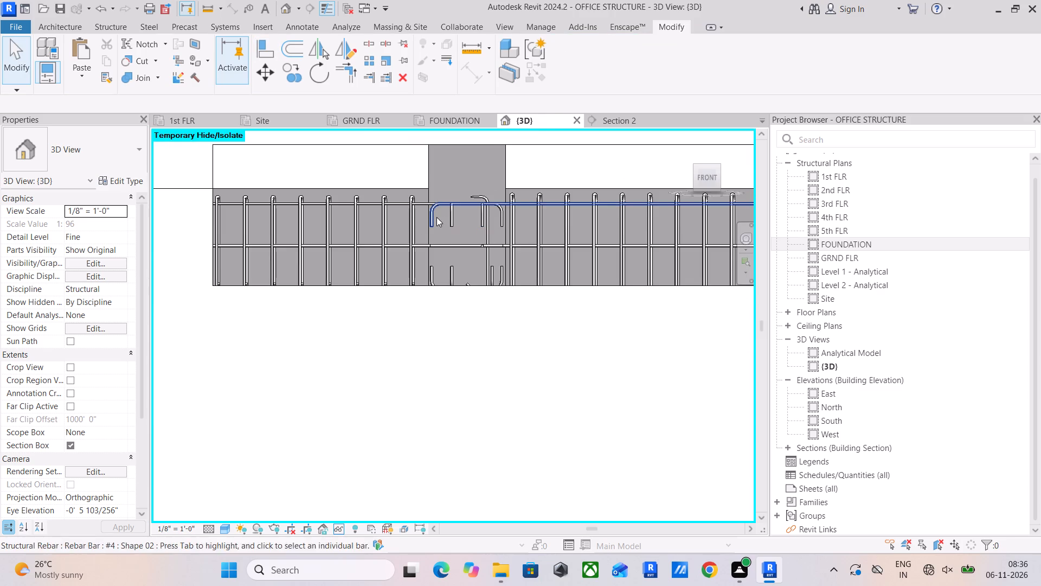
pyautogui.moveTo(460, 218); pyautogui.dragTo(447, 304, button='middle')
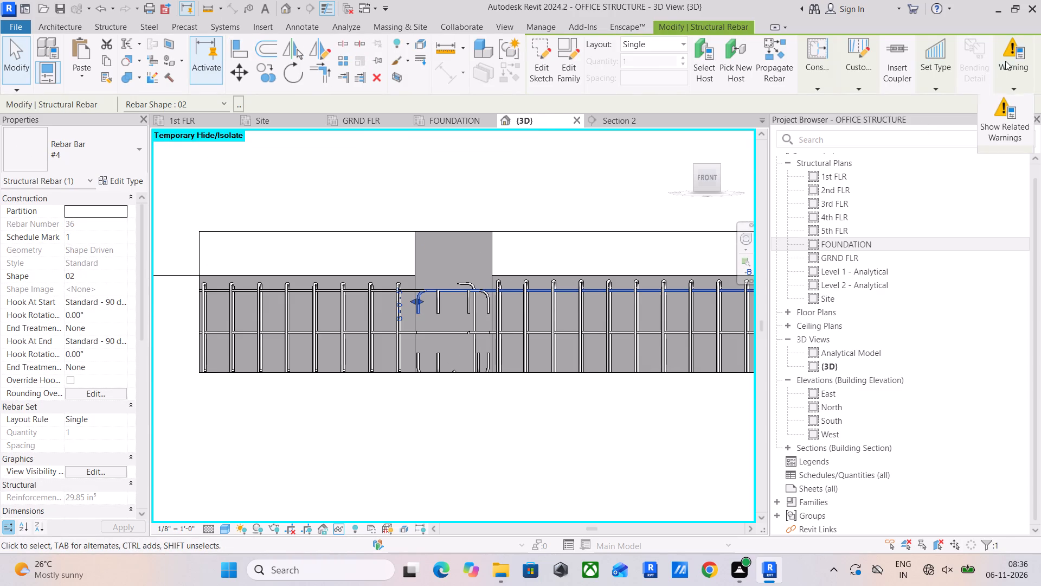
pyautogui.click(1005, 61)
pyautogui.click(1007, 122)
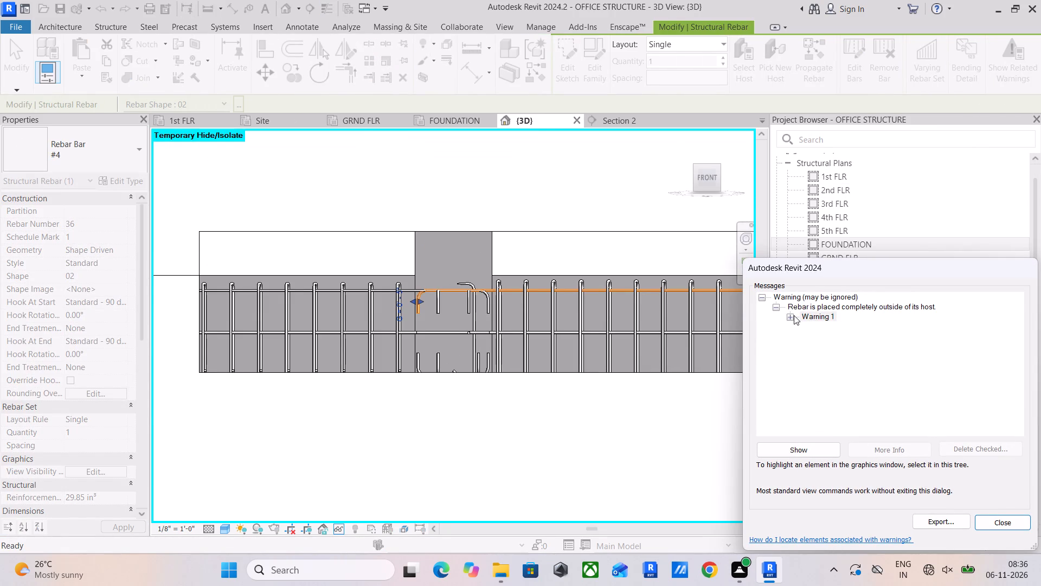
pyautogui.click(791, 317)
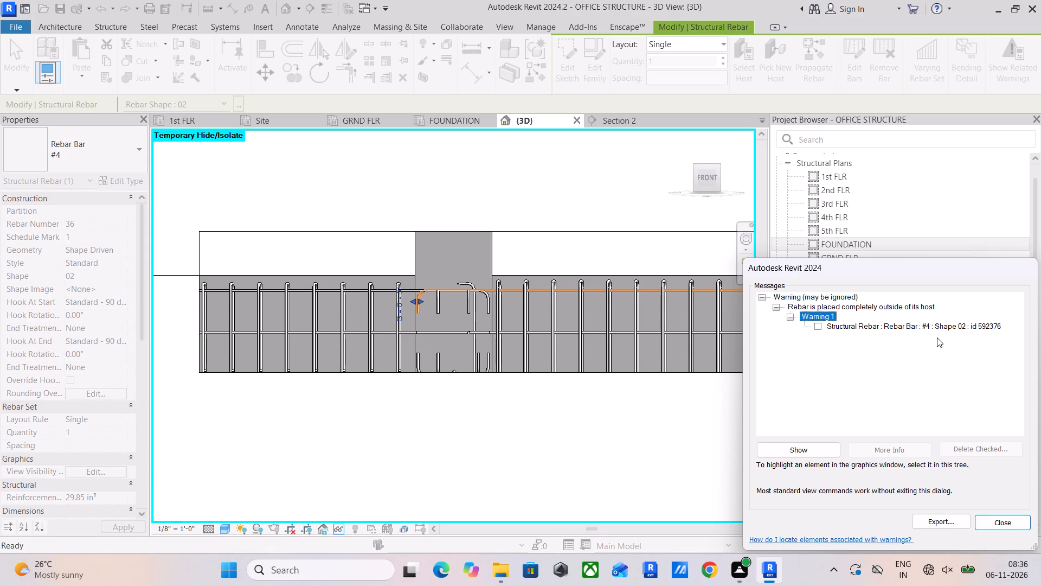
pyautogui.press('Escape')
pyautogui.press('Escape')
pyautogui.press('Escape')
# Delete the south #4 Shape 02 top bar hooked into the west column, keeping the parallel north bar.
pyautogui.keyDown('shift'); pyautogui.moveTo(443, 295); pyautogui.dragTo(451, 315, button='middle'); pyautogui.keyUp('shift')
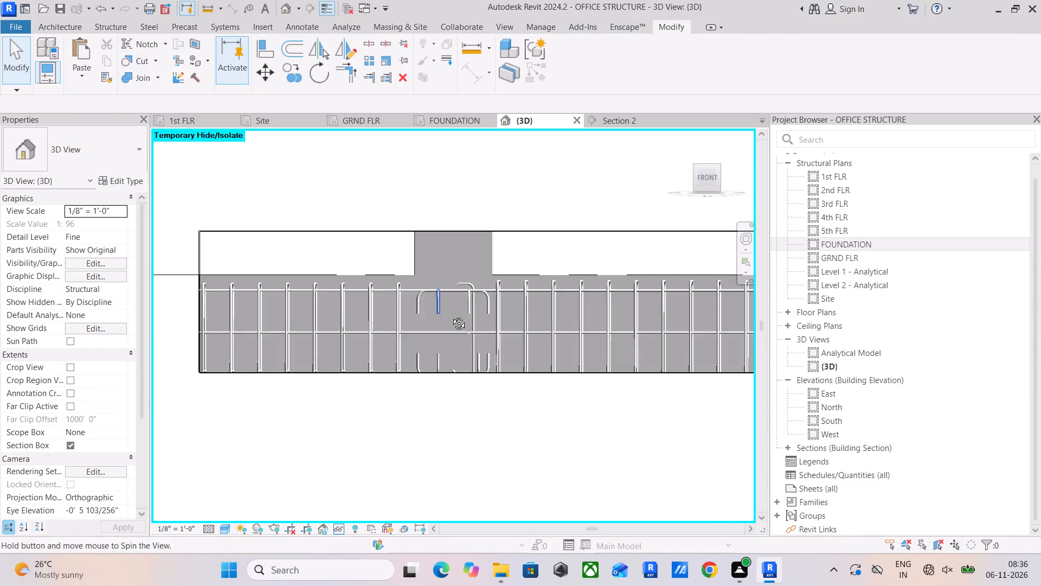
pyautogui.keyDown('shift'); pyautogui.moveTo(451, 315); pyautogui.dragTo(466, 378, button='middle'); pyautogui.keyUp('shift')
pyautogui.scroll(9, 449, 328)
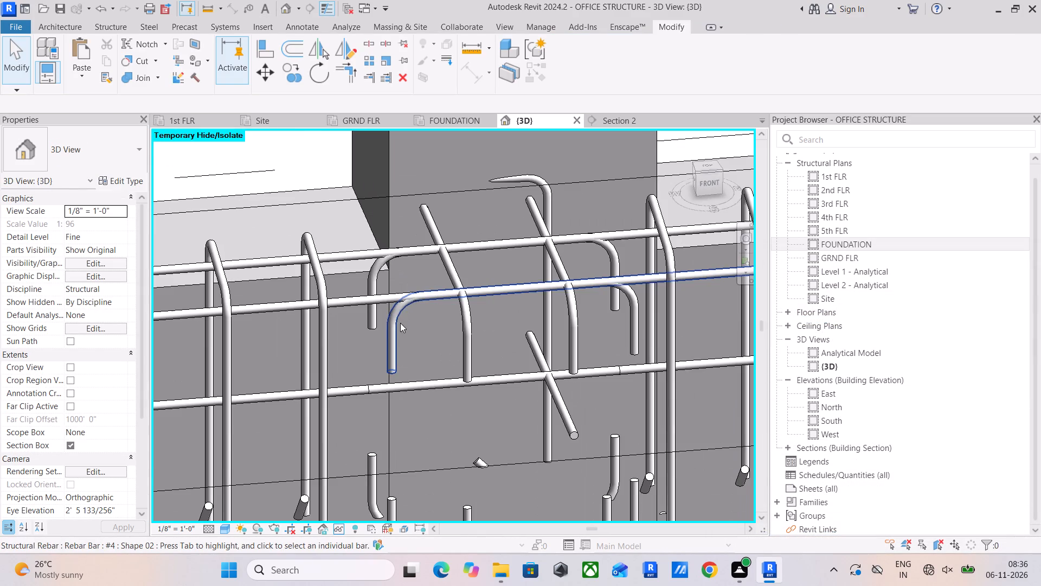
pyautogui.click(400, 323)
pyautogui.click(369, 279)
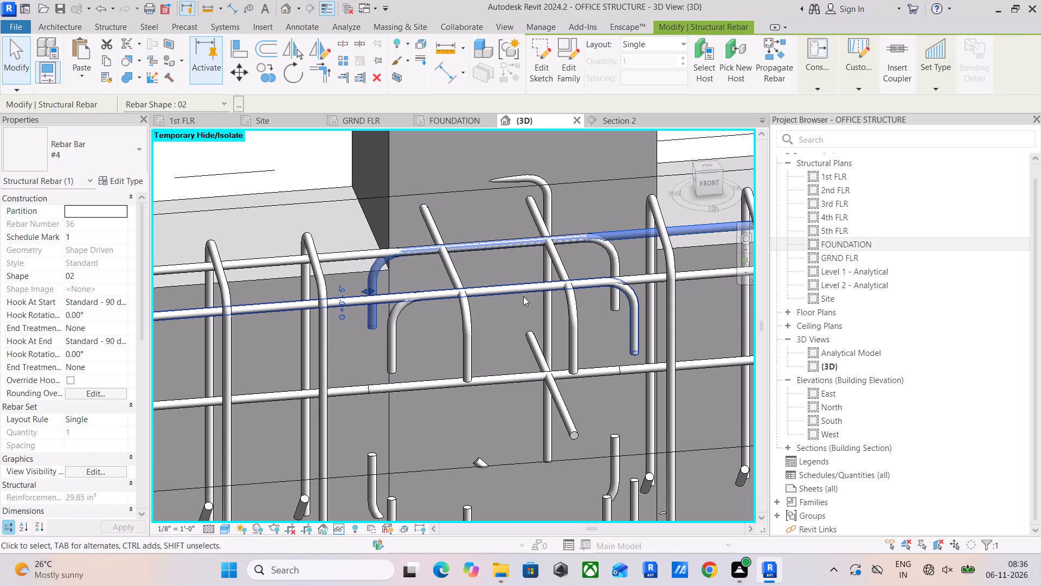
pyautogui.click(386, 336)
pyautogui.press('Delete')
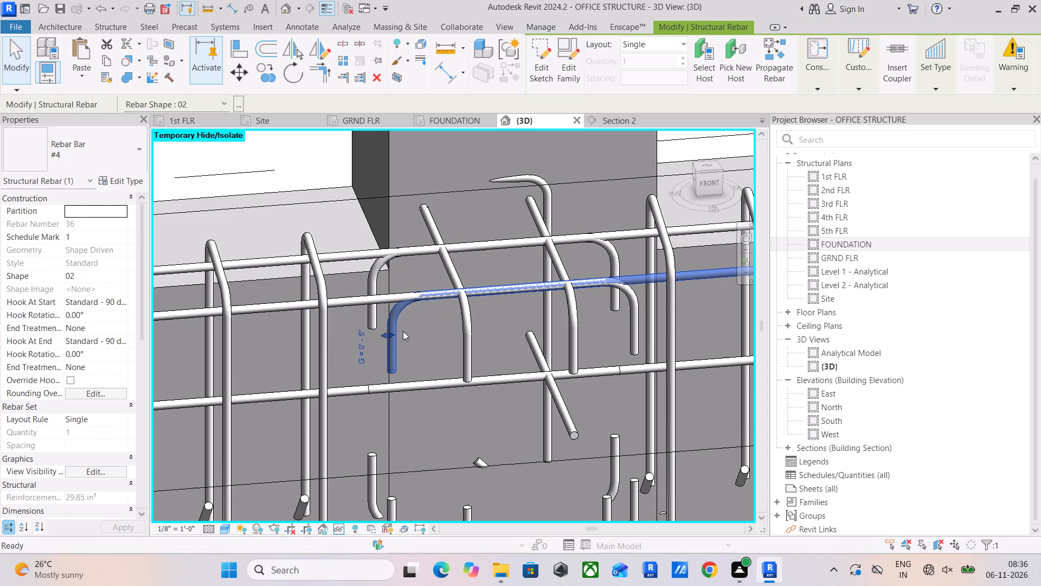
# Mirror a copy of the north #4 Shape 02 top bar across the beam's lengthwise centreline to the south side.
pyautogui.click(369, 284)
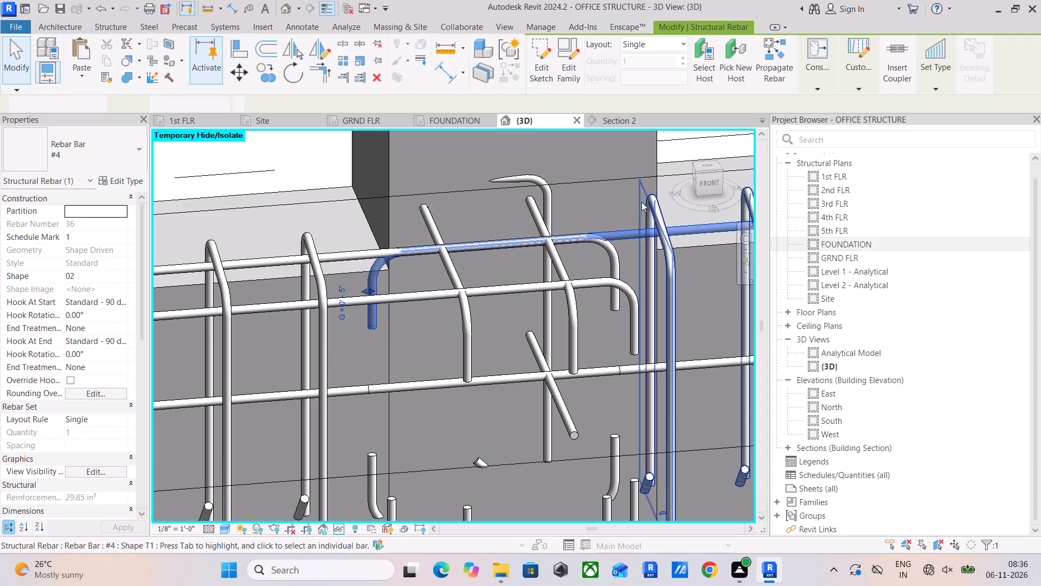
pyautogui.click(705, 168)
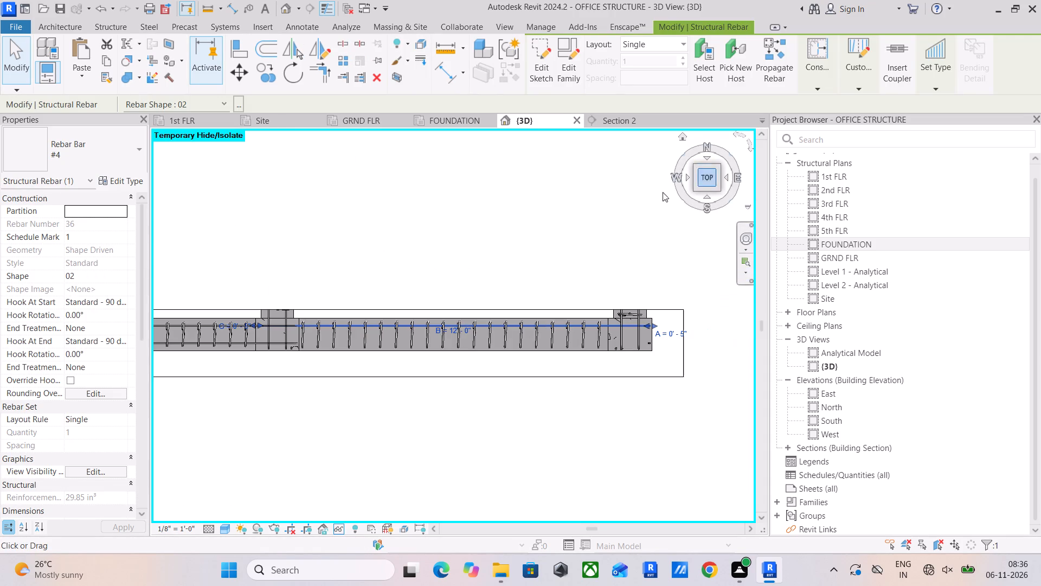
pyautogui.scroll(8, 646, 339)
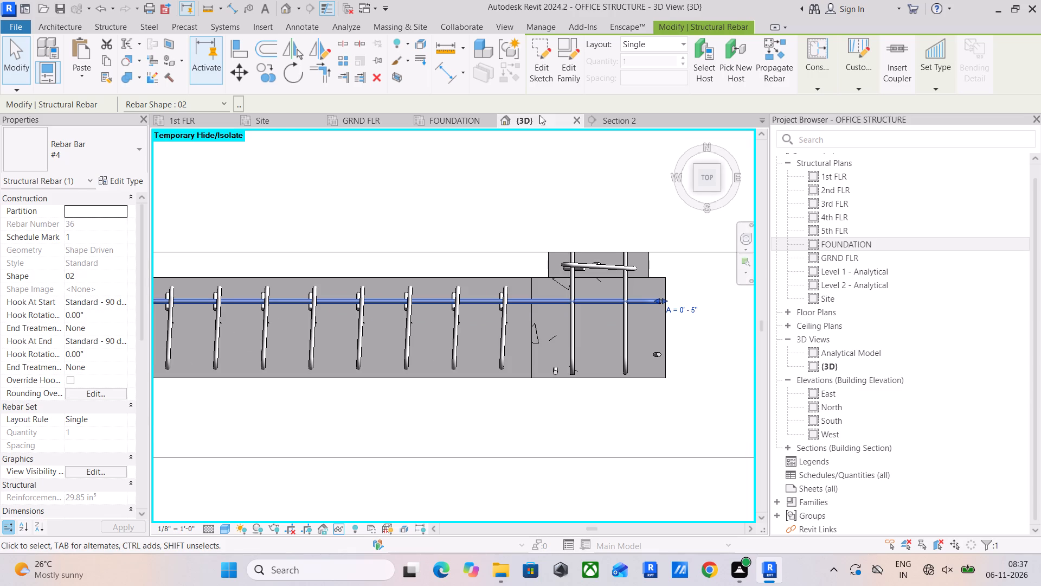
pyautogui.click(313, 53)
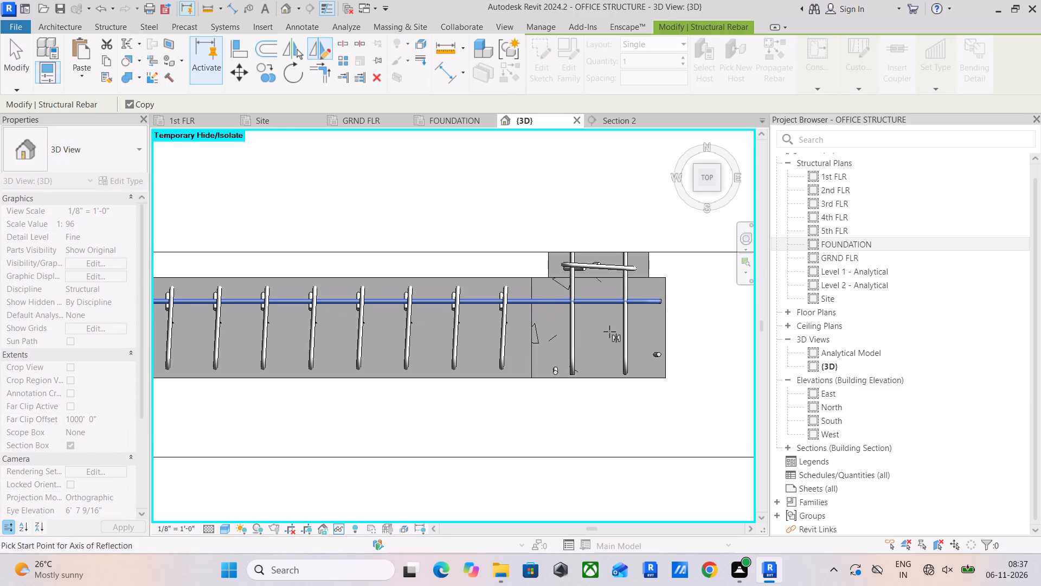
pyautogui.moveTo(663, 328); pyautogui.dragTo(669, 328)
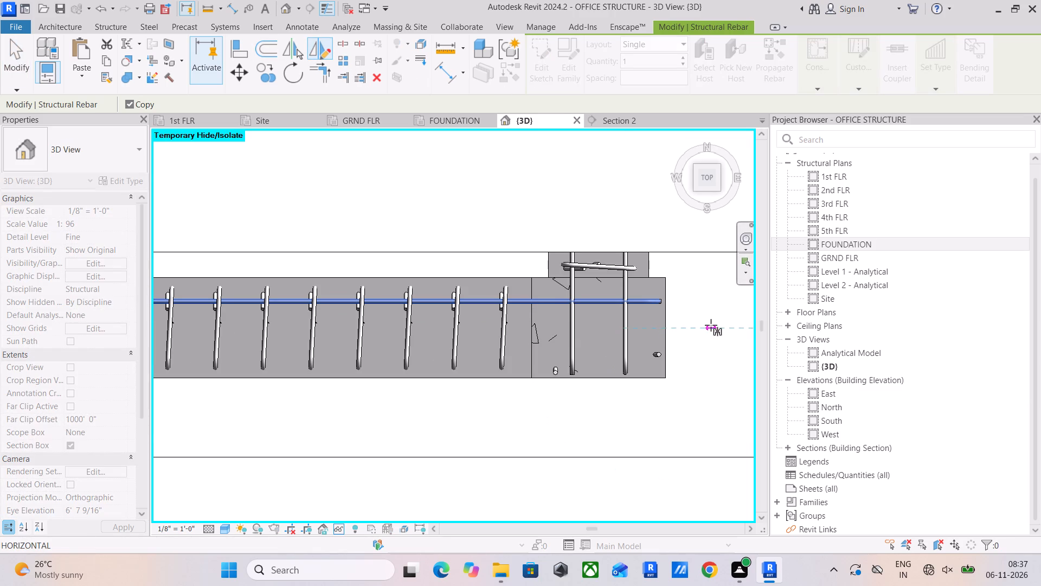
pyautogui.click(711, 325)
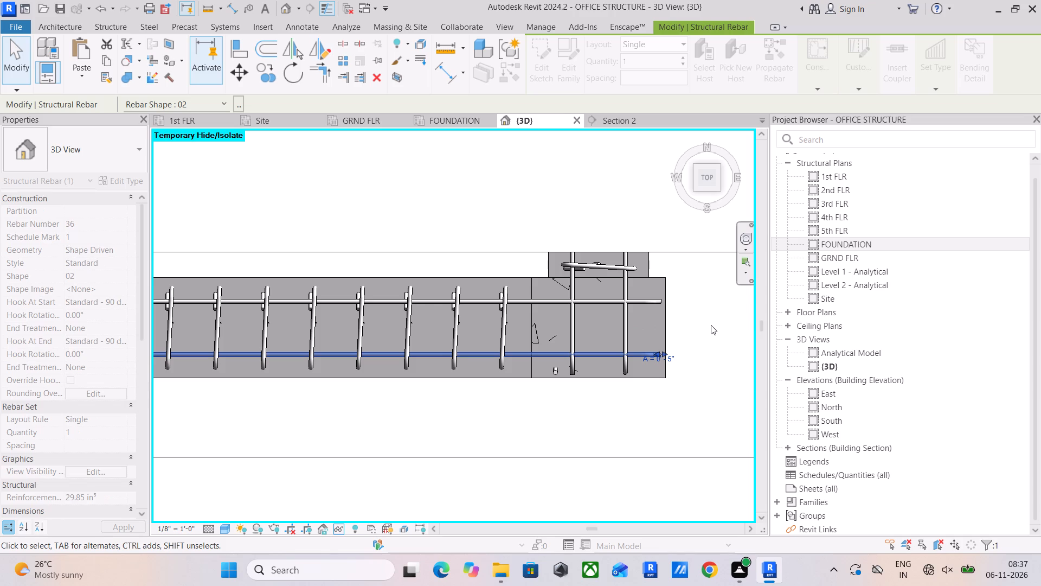
pyautogui.press('Escape')
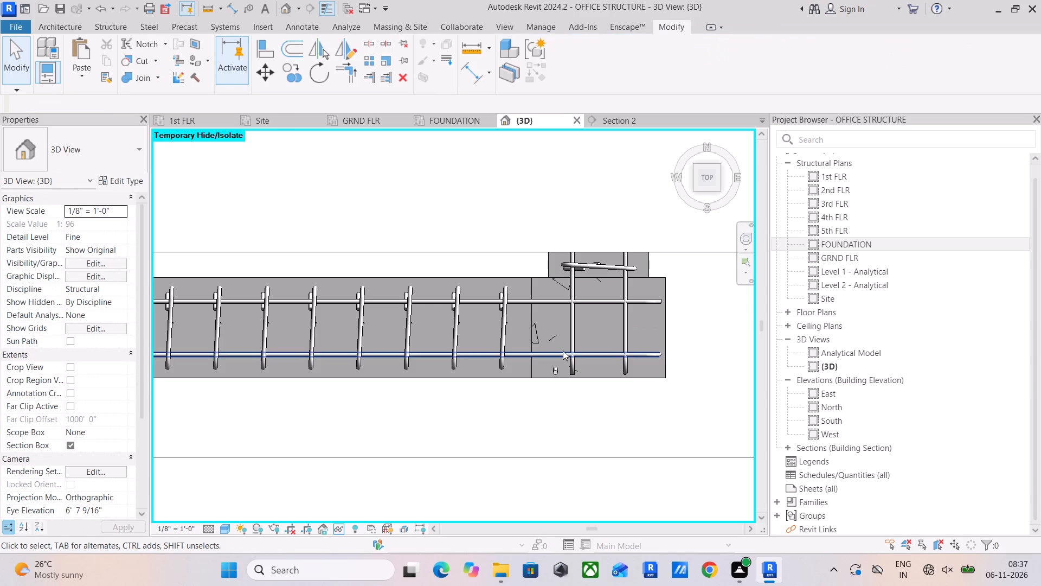
# Inspect the beam's bars and hooked ends at both columns from several angles.
pyautogui.scroll(-3, 563, 351)
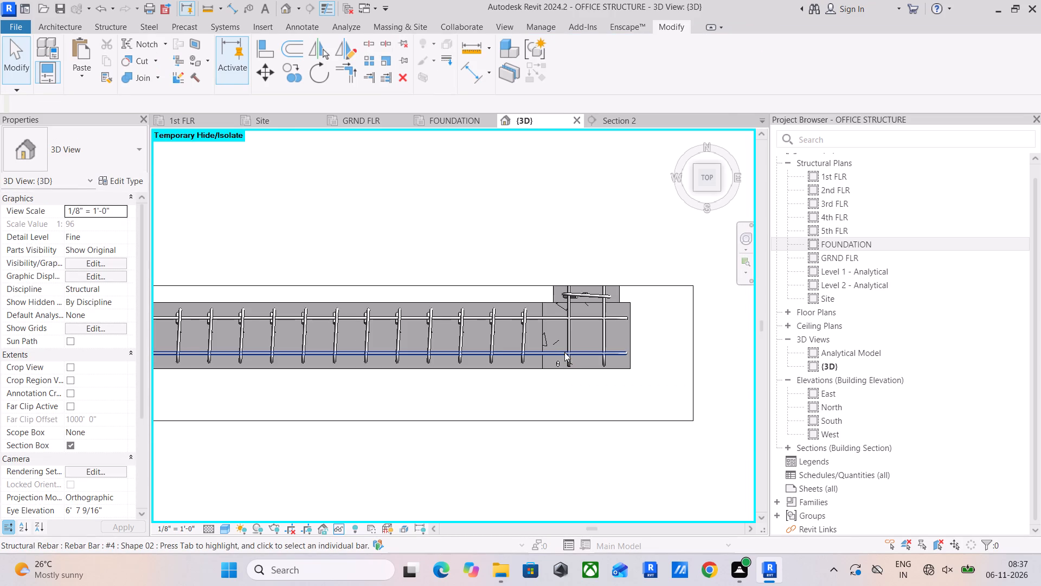
pyautogui.scroll(-3, 531, 390)
pyautogui.keyDown('shift'); pyautogui.moveTo(515, 396); pyautogui.dragTo(519, 212, button='middle'); pyautogui.keyUp('shift')
pyautogui.moveTo(499, 371); pyautogui.dragTo(574, 294, button='middle')
pyautogui.click(506, 282)
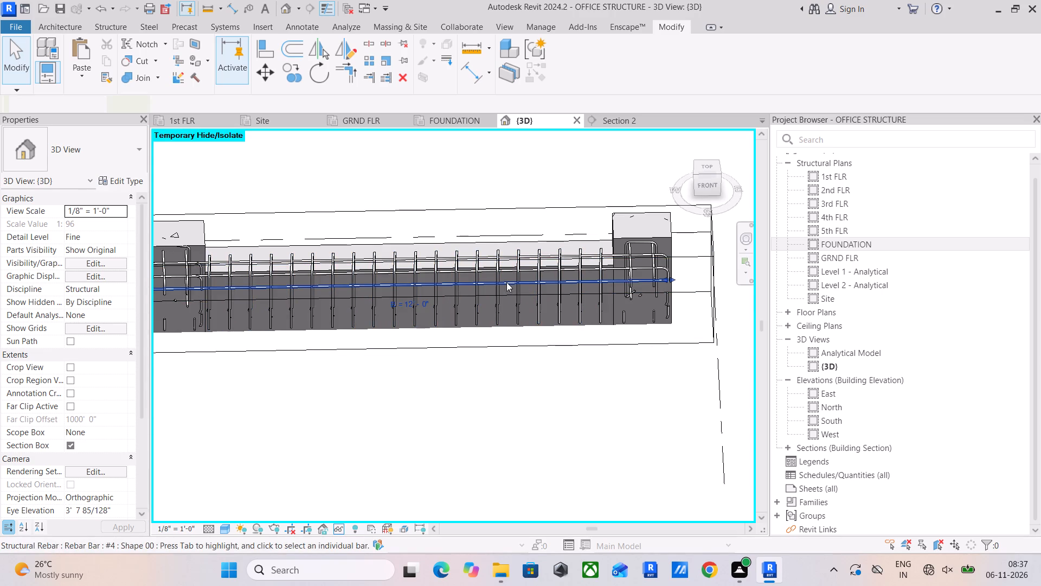
pyautogui.press('Escape')
pyautogui.press('Escape')
pyautogui.press('Escape')
pyautogui.scroll(-4, 561, 277)
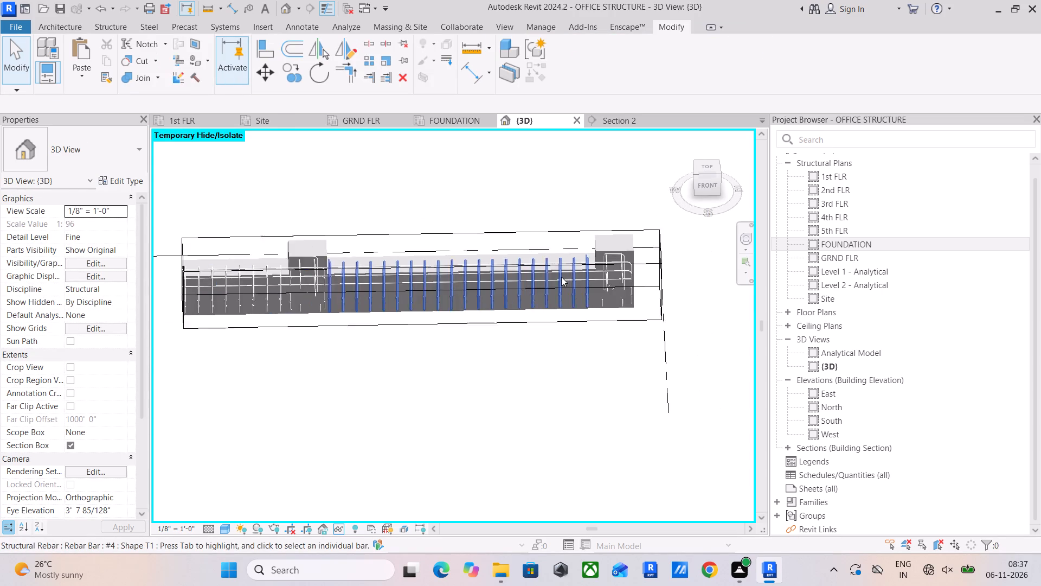
pyautogui.keyDown('shift'); pyautogui.moveTo(574, 284); pyautogui.dragTo(586, 261, button='middle'); pyautogui.keyUp('shift')
pyautogui.scroll(4, 316, 273)
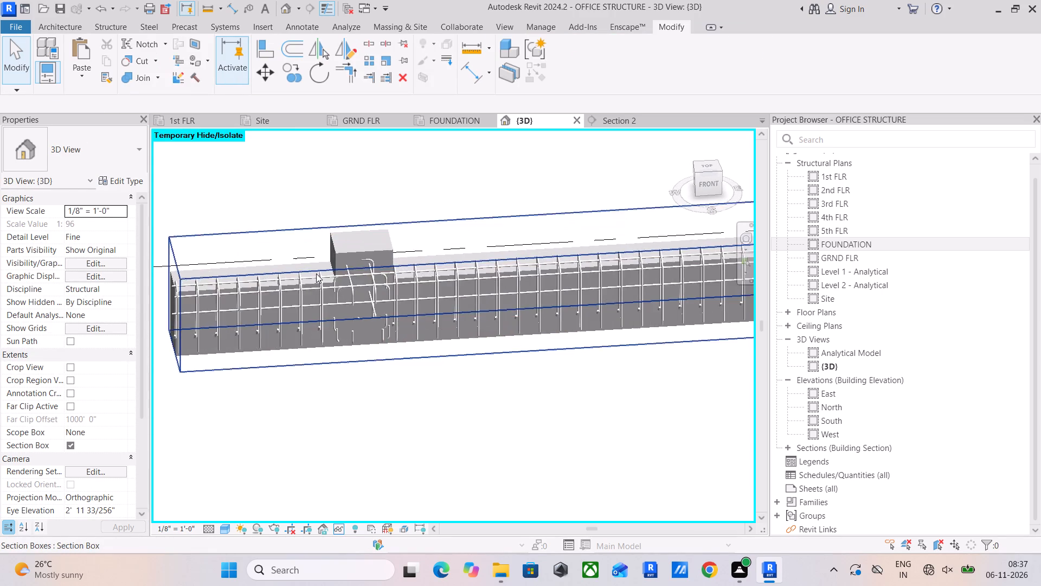
pyautogui.scroll(-5, 316, 273)
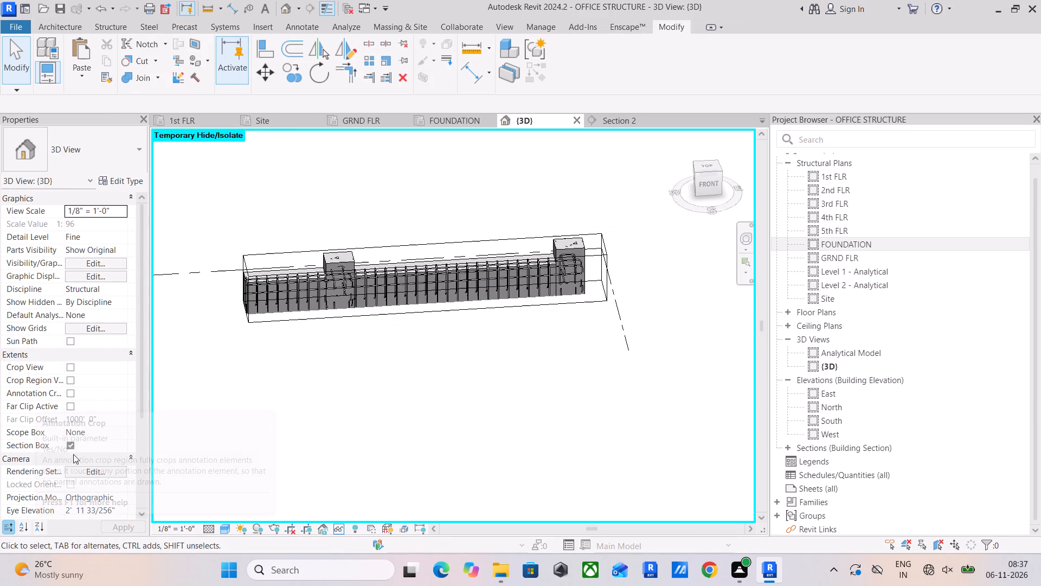
# Turn off the section box, select the whole structure, and locate the #4 Shape 02 bar listed under its related Warning 1.
pyautogui.click(65, 444)
pyautogui.click(69, 446)
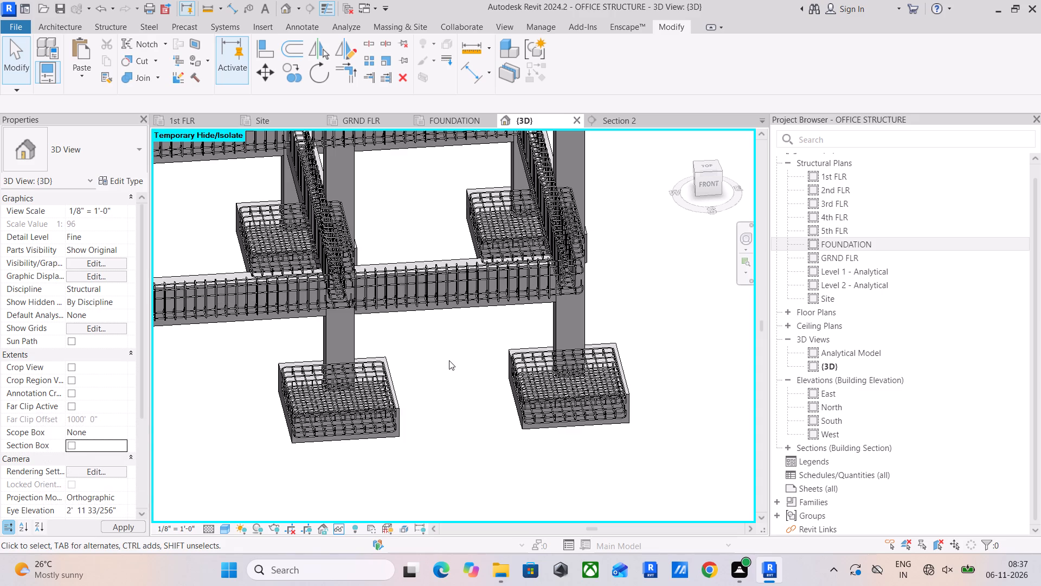
pyautogui.scroll(-15, 452, 350)
pyautogui.moveTo(460, 341); pyautogui.dragTo(494, 418, button='middle')
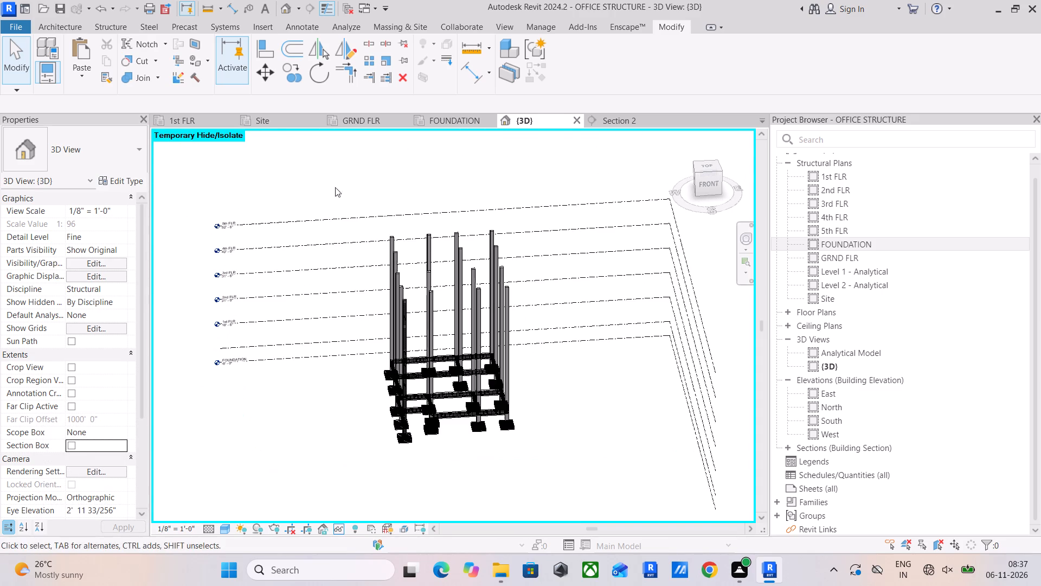
pyautogui.moveTo(341, 166); pyautogui.dragTo(559, 477)
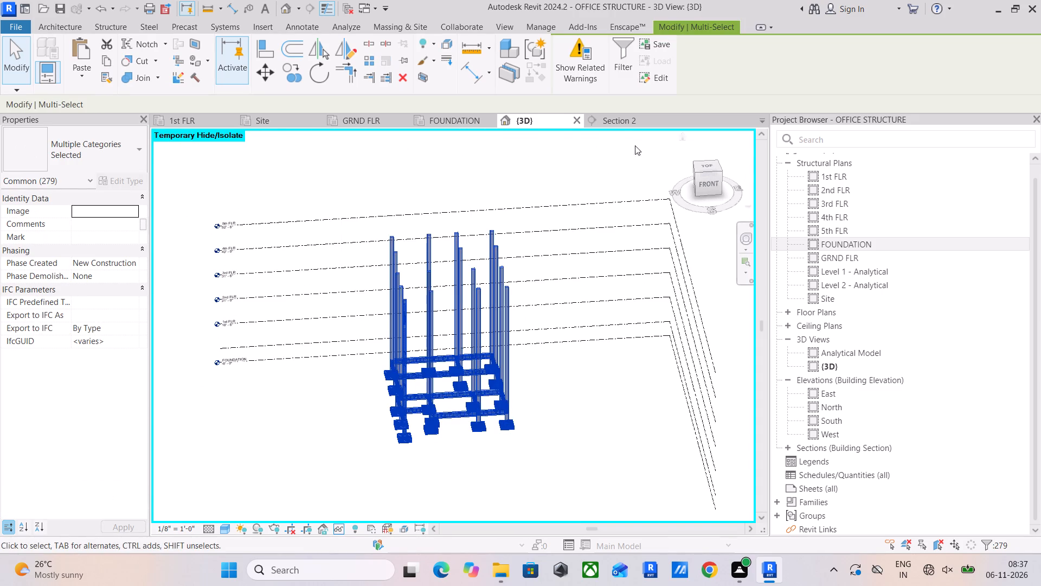
pyautogui.click(596, 64)
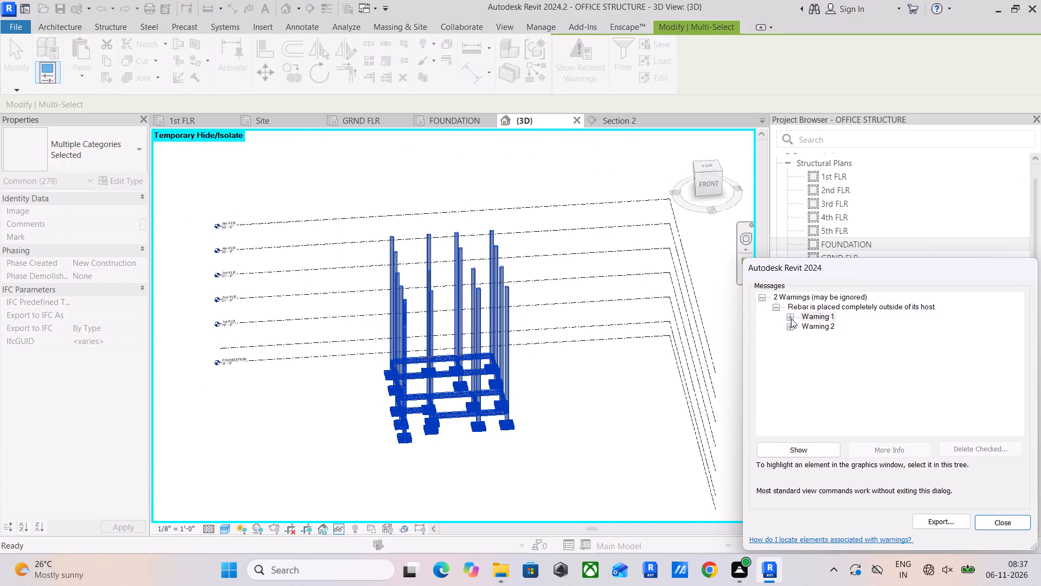
pyautogui.click(791, 319)
pyautogui.click(817, 327)
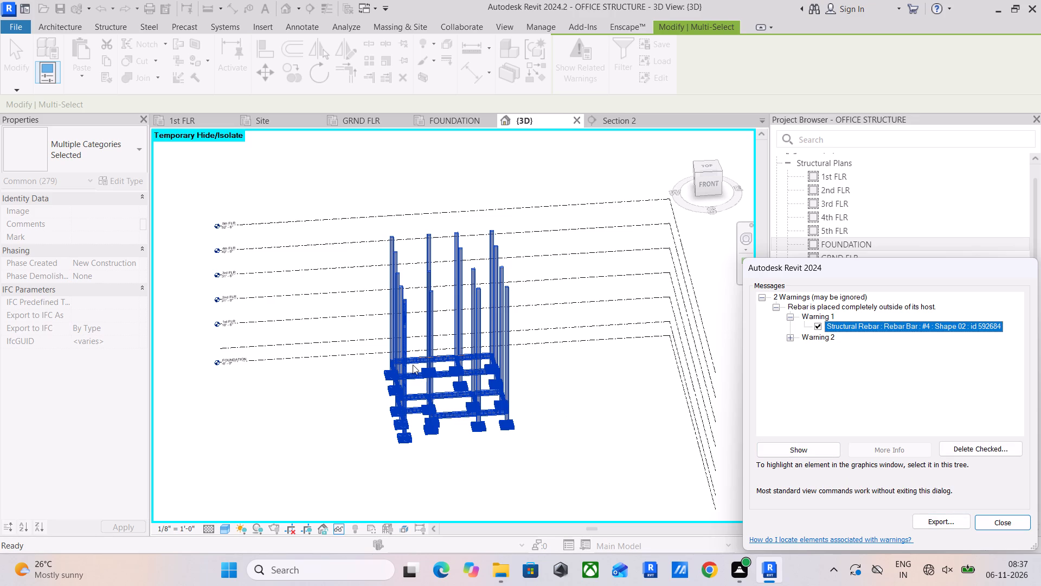
pyautogui.scroll(6, 413, 365)
pyautogui.scroll(9, 489, 346)
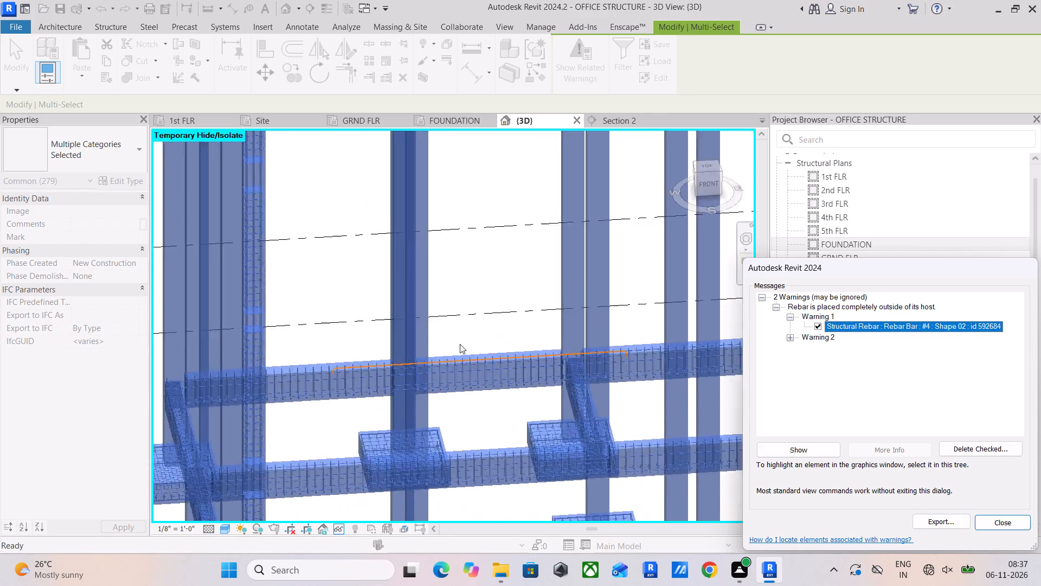
pyautogui.scroll(7, 460, 344)
pyautogui.scroll(8, 471, 392)
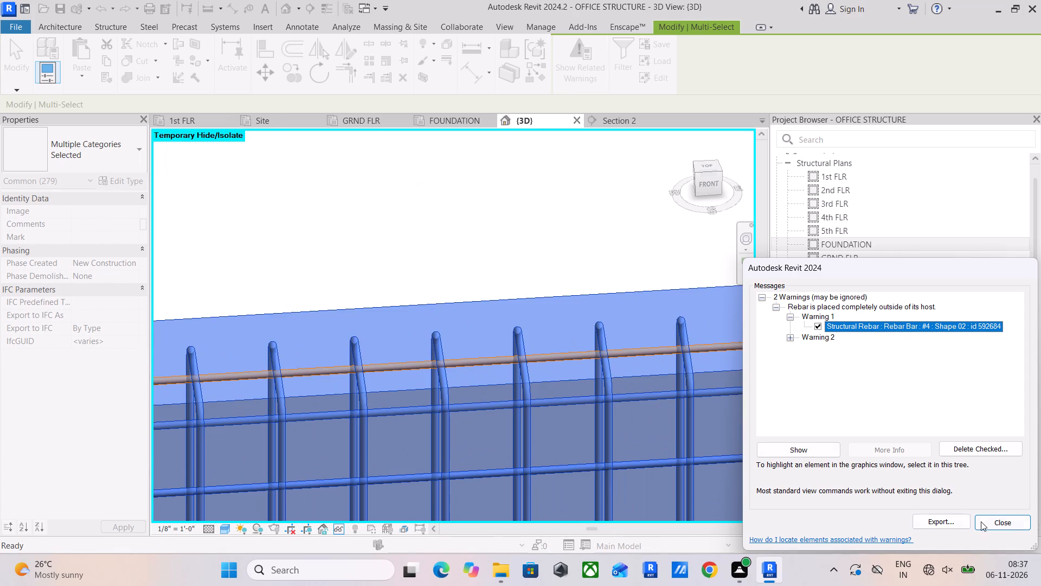
pyautogui.click(1007, 525)
# Isolate the flagged #4 Shape 02 top bar of the GRND FLR beam in a section box and delete it.
pyautogui.click(492, 359)
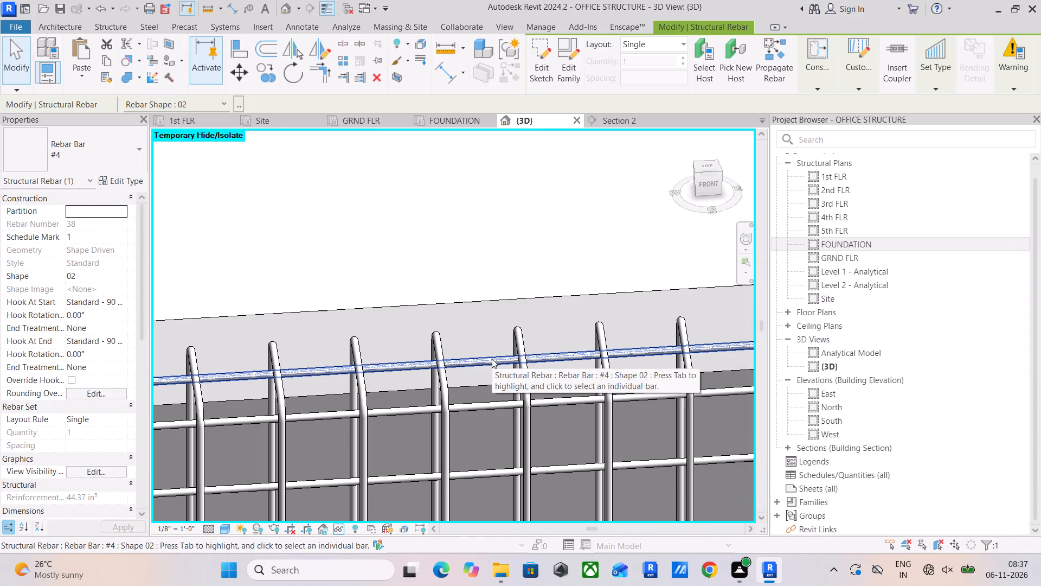
pyautogui.click(399, 76)
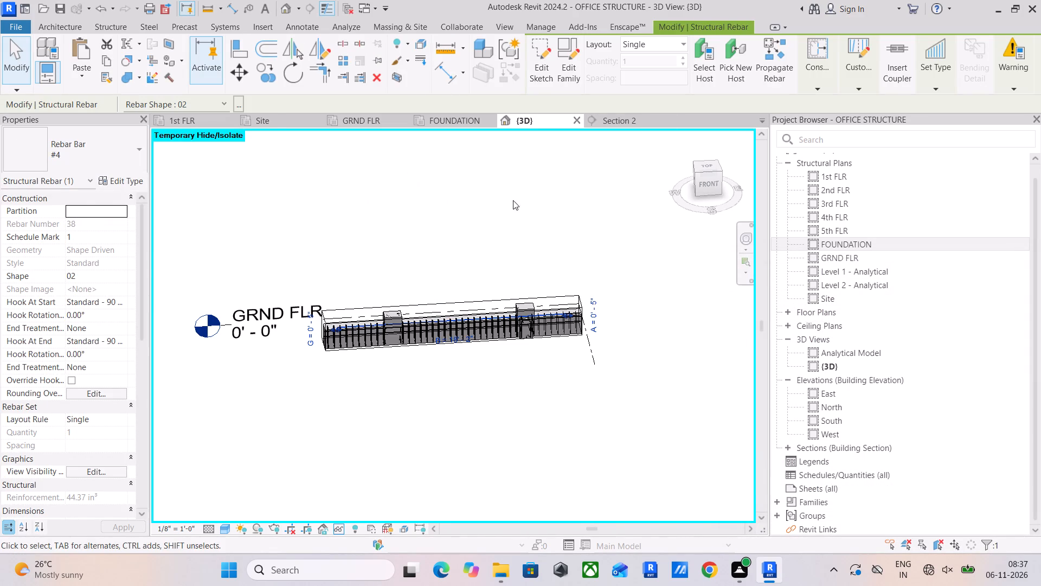
pyautogui.keyDown('shift'); pyautogui.moveTo(434, 336); pyautogui.dragTo(426, 292, button='middle'); pyautogui.keyUp('shift')
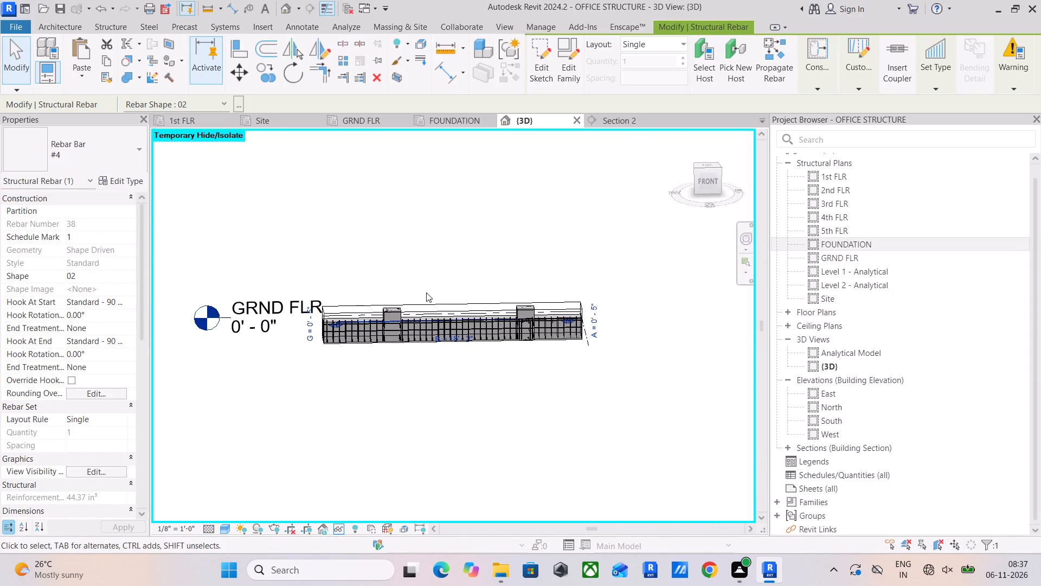
pyautogui.press('Delete')
# Examine the remaining top bars and their hooked ends in the sectioned GRND FLR beam.
pyautogui.scroll(5, 422, 343)
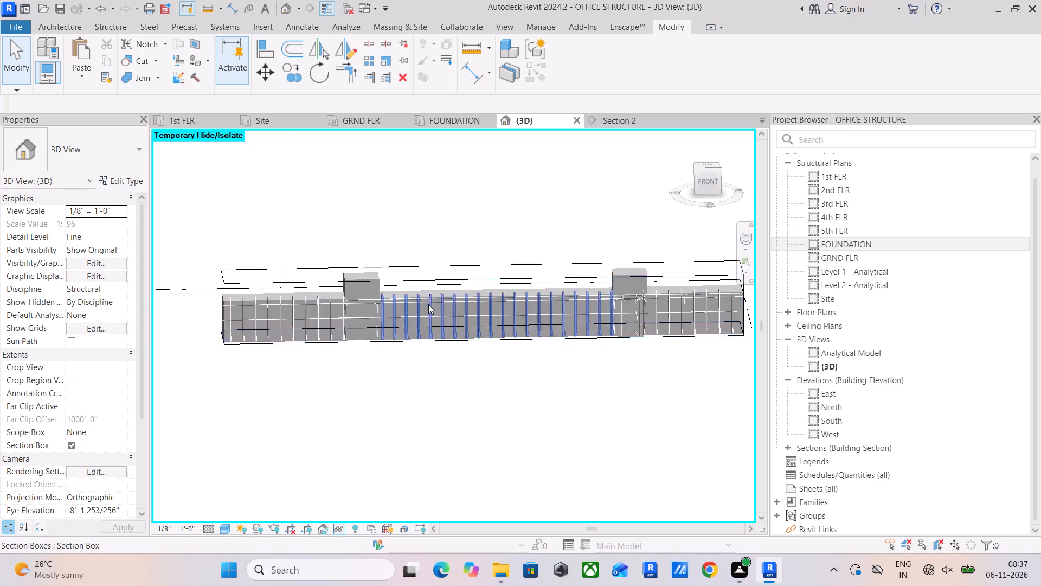
pyautogui.scroll(5, 422, 271)
pyautogui.scroll(6, 421, 339)
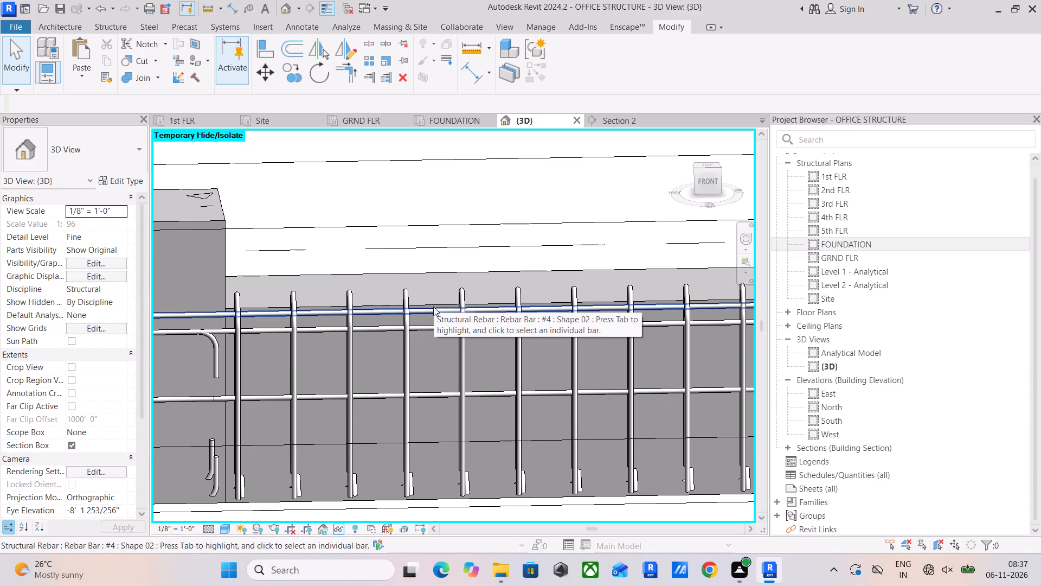
pyautogui.click(433, 307)
pyautogui.scroll(-4, 433, 307)
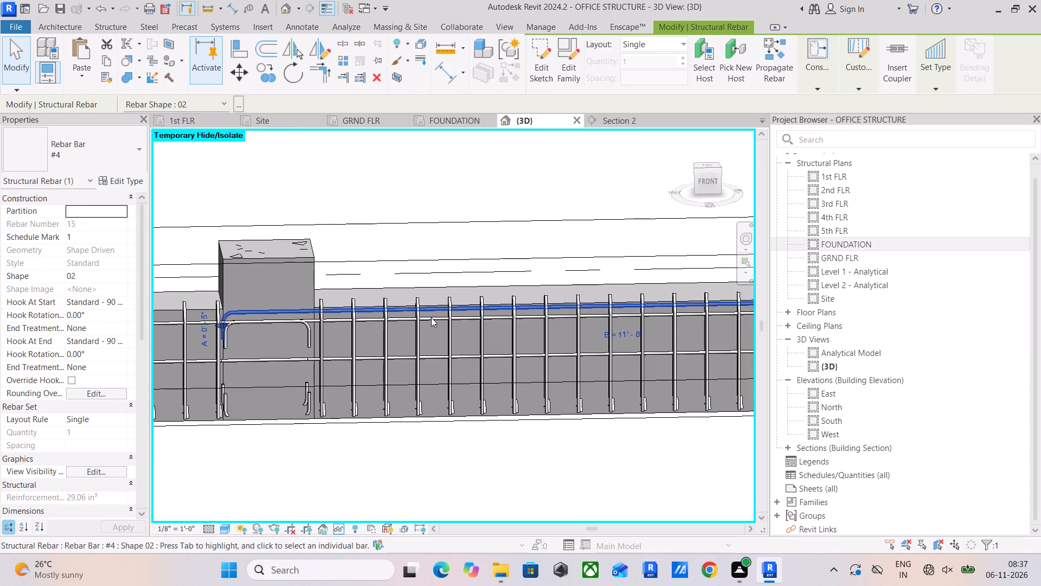
pyautogui.click(431, 317)
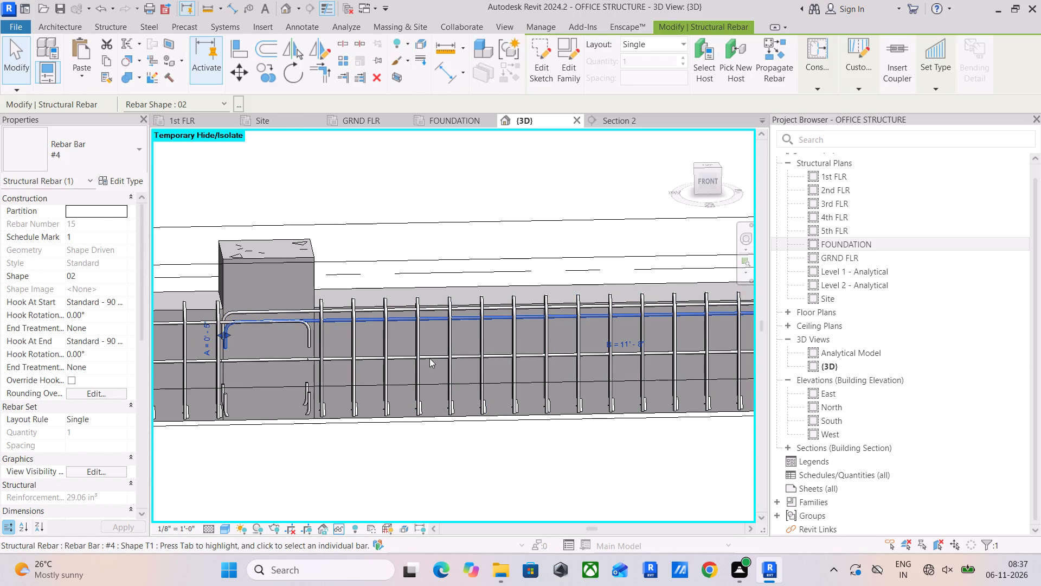
pyautogui.click(429, 358)
pyautogui.press('Escape')
pyautogui.press('Escape')
pyautogui.press('Escape')
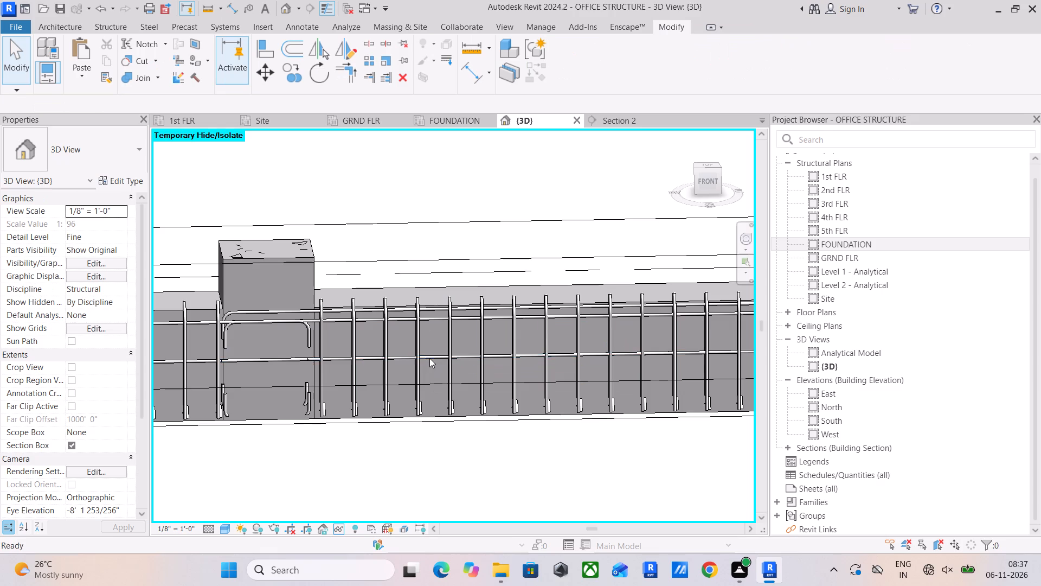
pyautogui.press('Escape')
pyautogui.scroll(-9, 414, 350)
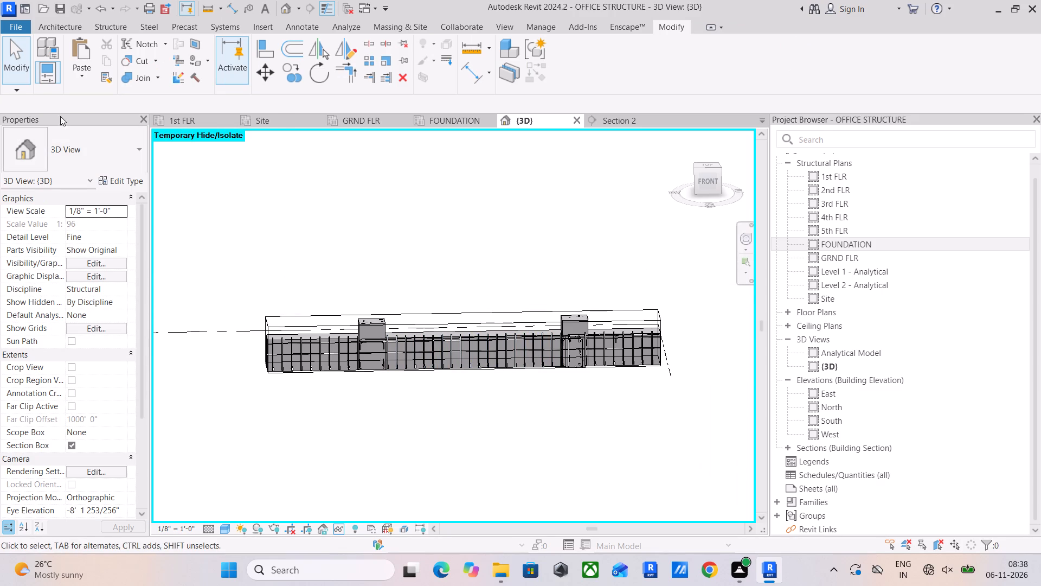
# Turn off the section box, select the whole structure, and locate the #4 Shape 02 bar listed under its remaining related warning.
pyautogui.click(72, 445)
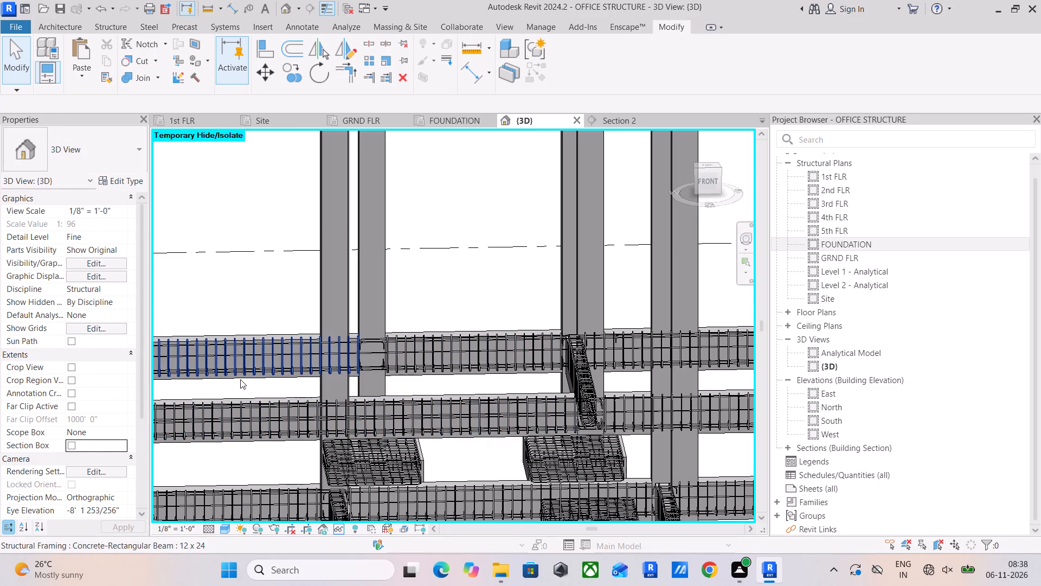
pyautogui.scroll(-14, 240, 379)
pyautogui.moveTo(175, 189); pyautogui.dragTo(179, 197)
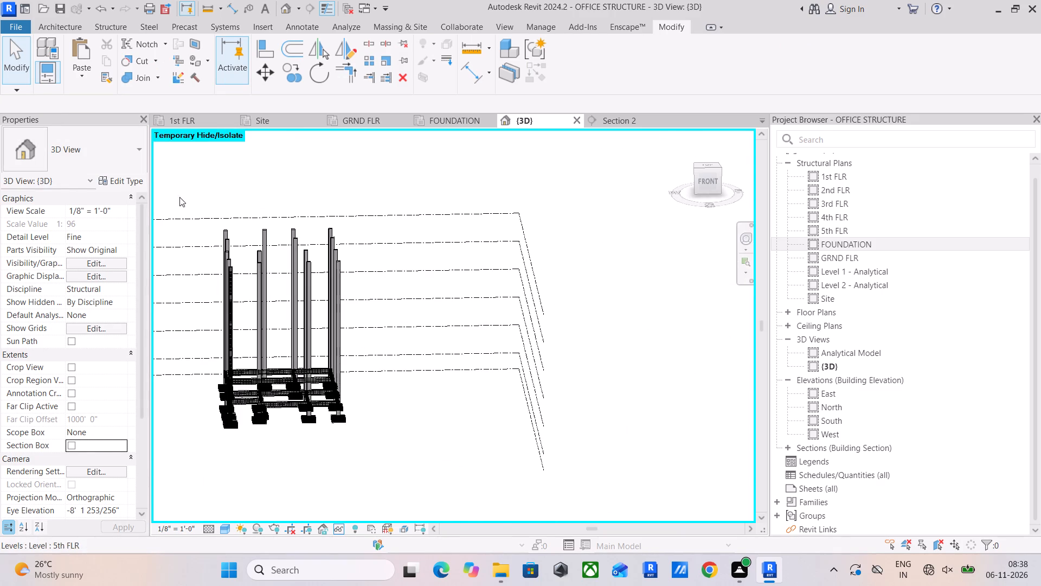
pyautogui.moveTo(179, 197); pyautogui.dragTo(452, 532)
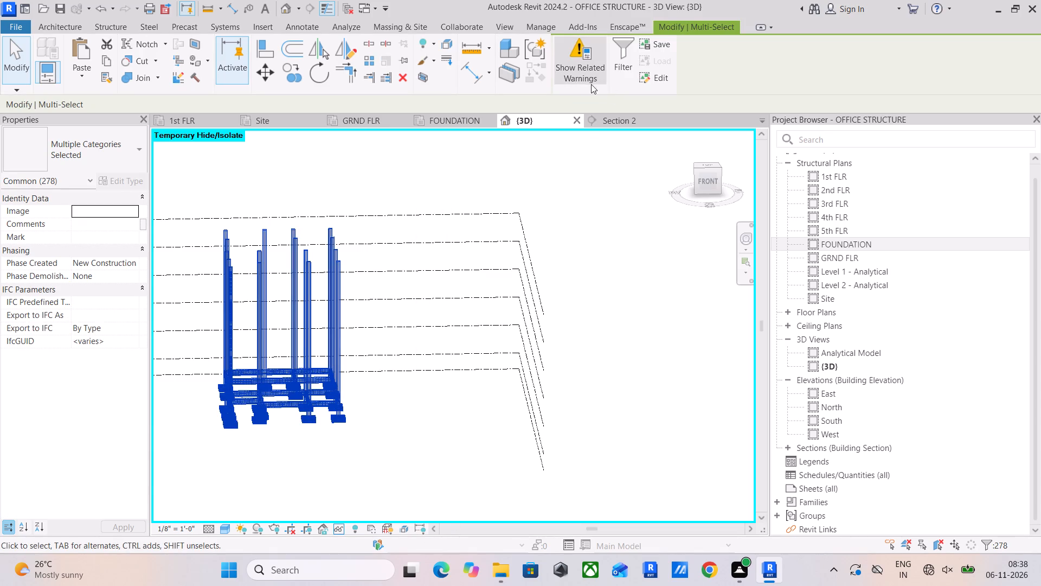
pyautogui.click(592, 61)
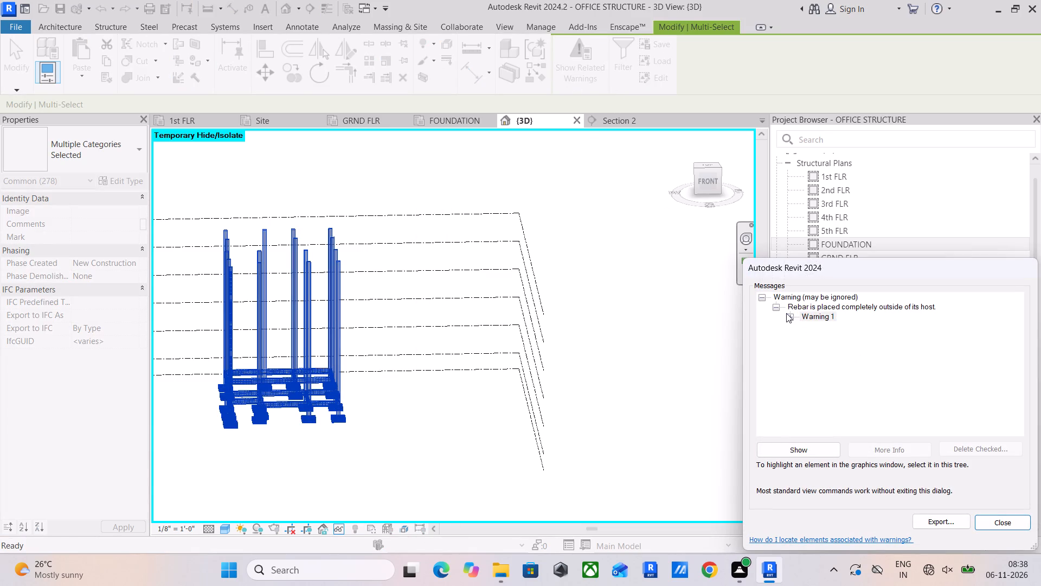
pyautogui.click(789, 315)
pyautogui.click(817, 326)
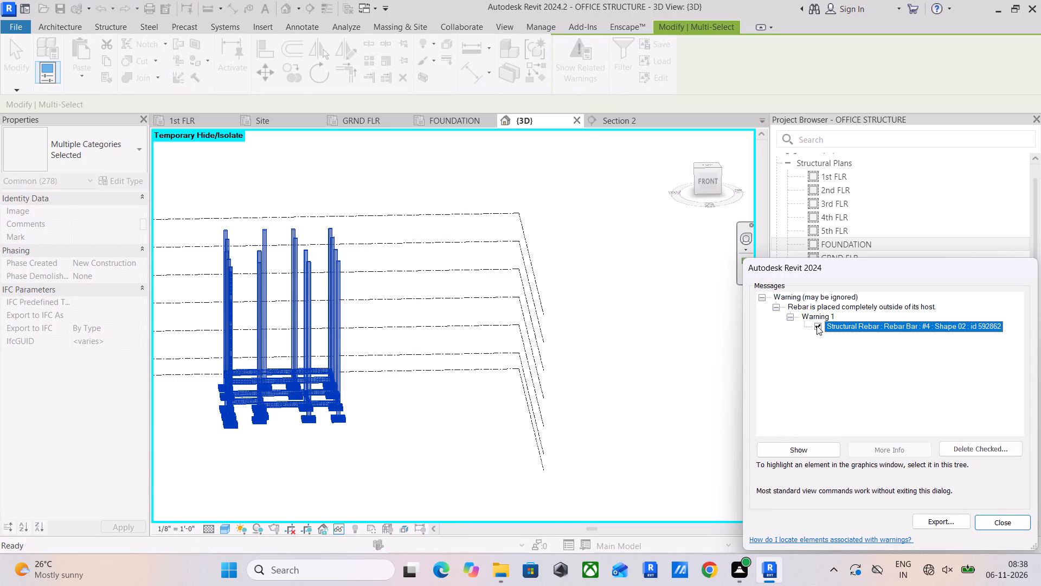
pyautogui.scroll(5, 310, 366)
pyautogui.scroll(8, 356, 364)
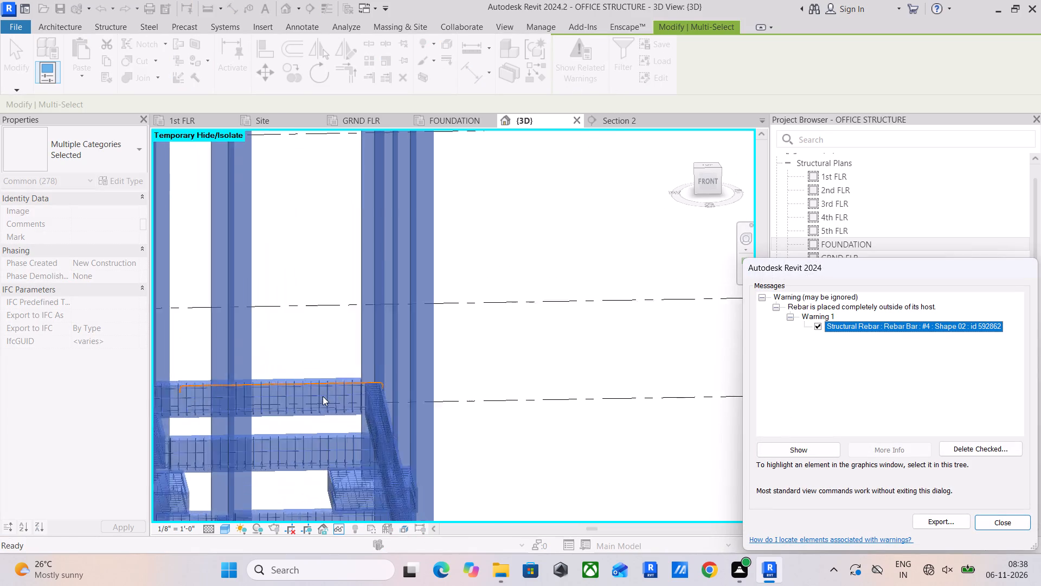
pyautogui.scroll(12, 323, 396)
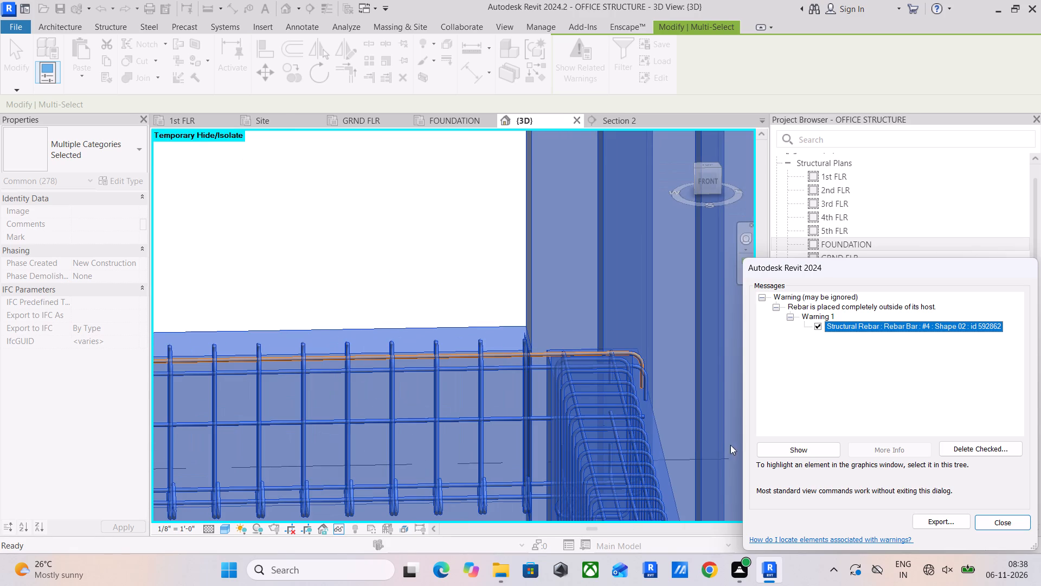
pyautogui.click(1010, 517)
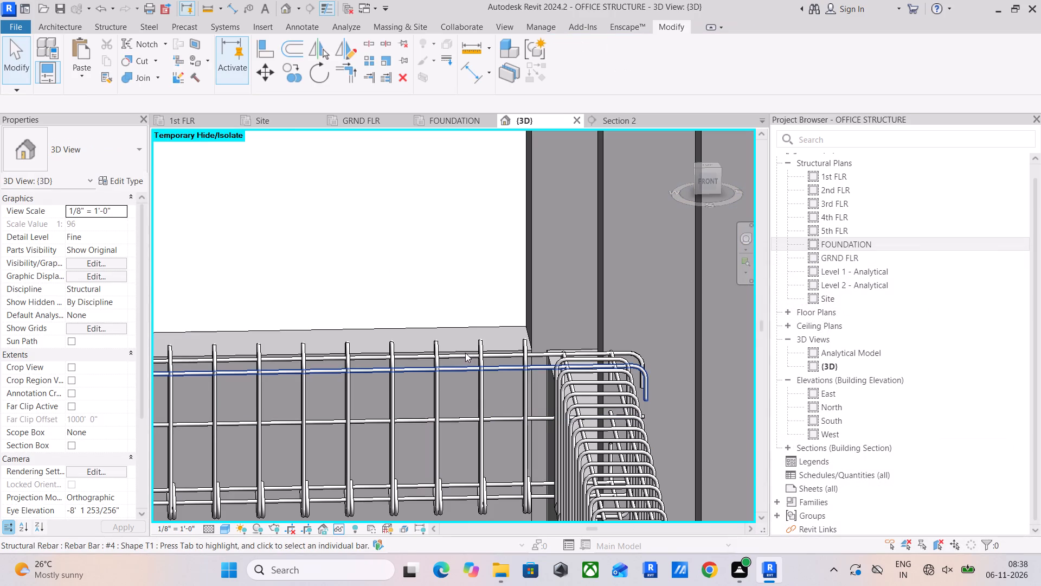
# Delete the flagged #4 Shape 02 top bar hooked into the east column, keeping the parallel bar beside it.
pyautogui.click(465, 353)
pyautogui.press('Delete')
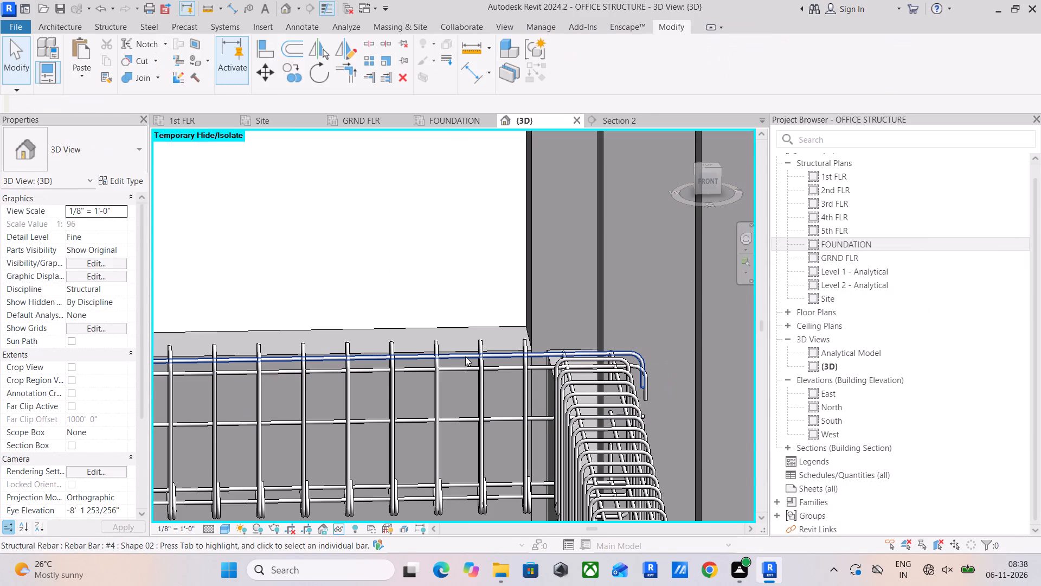
# Check the remaining parallel top bar, and reselect the whole structure to look for further related warnings.
pyautogui.click(465, 356)
pyautogui.scroll(-13, 465, 356)
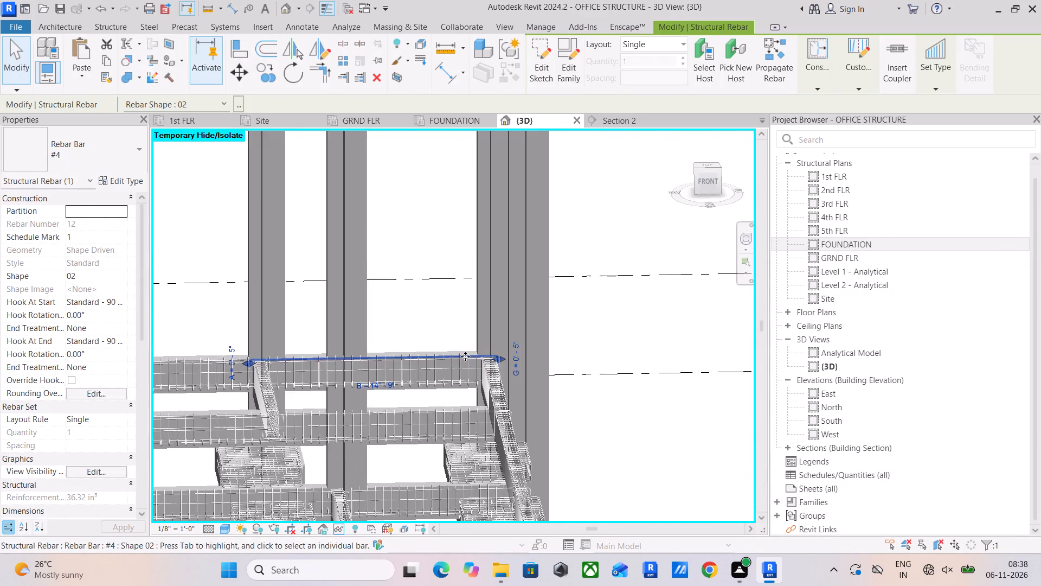
pyautogui.scroll(-10, 465, 356)
pyautogui.moveTo(280, 146); pyautogui.dragTo(336, 239)
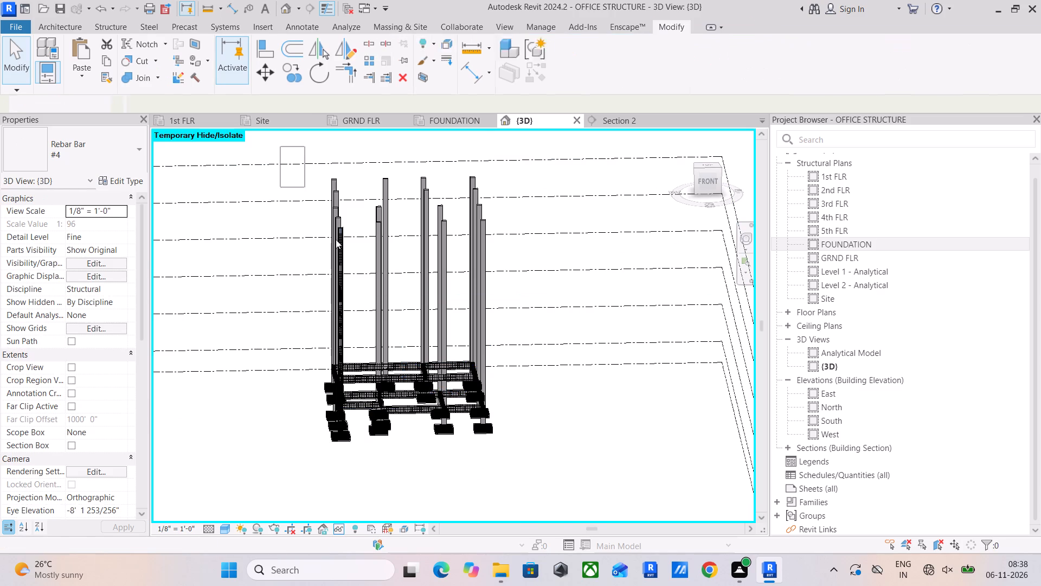
pyautogui.moveTo(336, 239); pyautogui.dragTo(562, 519)
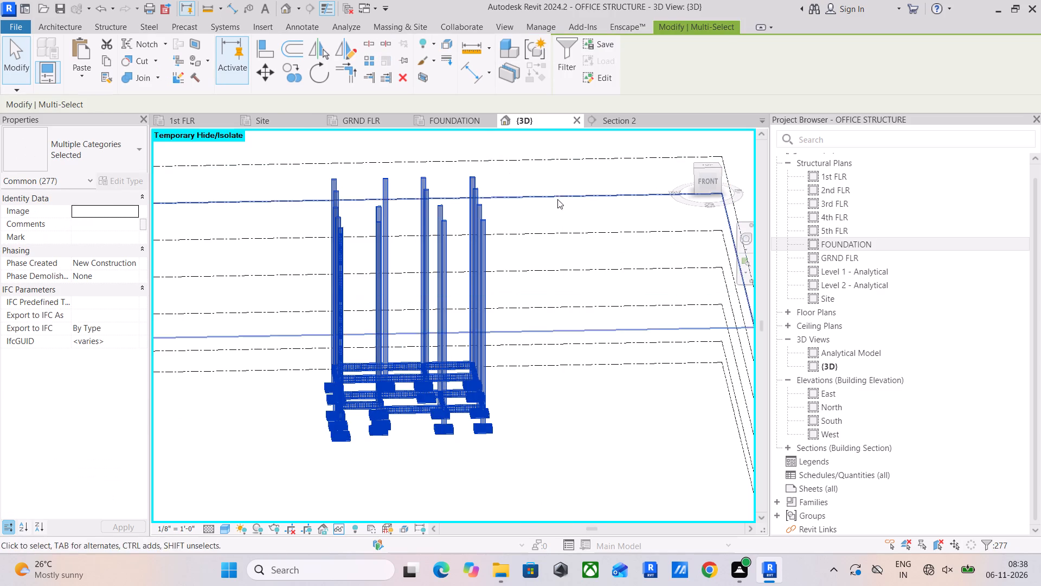
pyautogui.press('Escape')
pyautogui.press('Escape')
pyautogui.press('Escape')
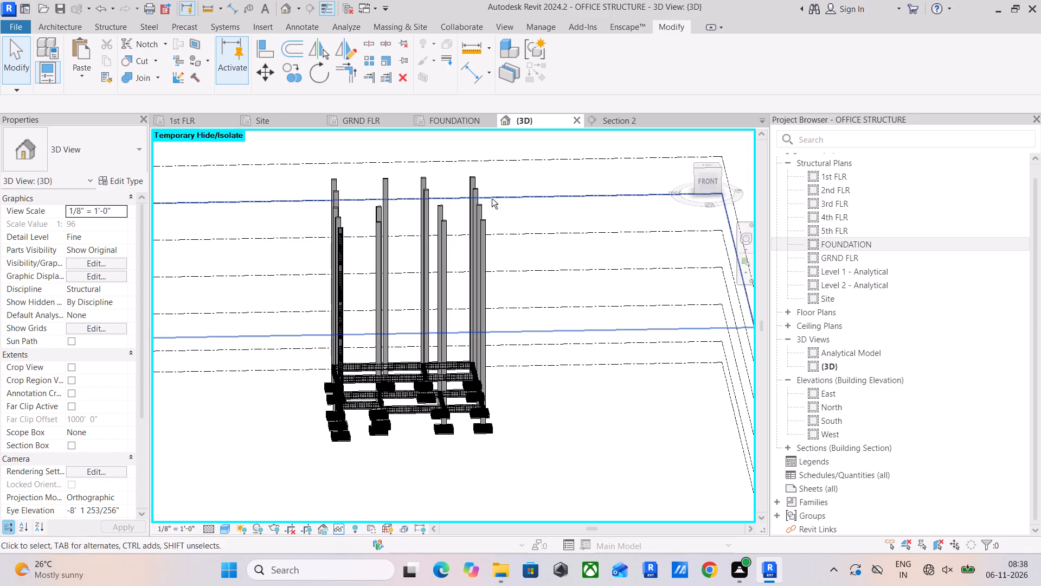
# Examine the GRND FLR beams, footings and their reinforcement across the full structure from several angles.
pyautogui.keyDown('shift'); pyautogui.moveTo(491, 199); pyautogui.dragTo(535, 233, button='middle'); pyautogui.keyUp('shift')
pyautogui.moveTo(535, 283); pyautogui.dragTo(540, 184, button='middle')
pyautogui.scroll(10, 465, 309)
pyautogui.moveTo(478, 328); pyautogui.dragTo(474, 349, button='middle')
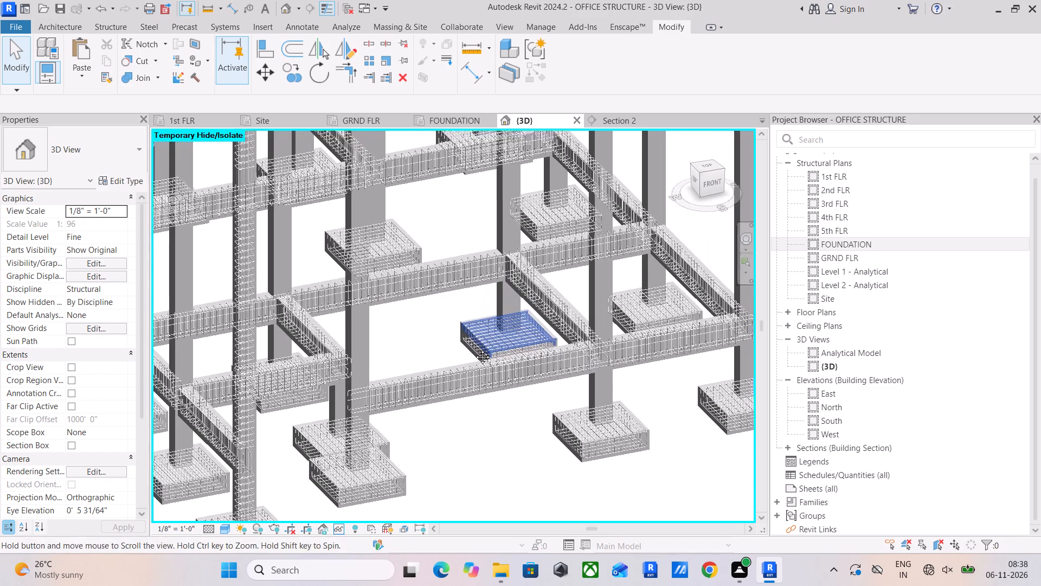
pyautogui.moveTo(474, 349); pyautogui.dragTo(473, 365, button='middle')
pyautogui.scroll(1, 505, 429)
pyautogui.moveTo(666, 321); pyautogui.dragTo(701, 184, button='middle')
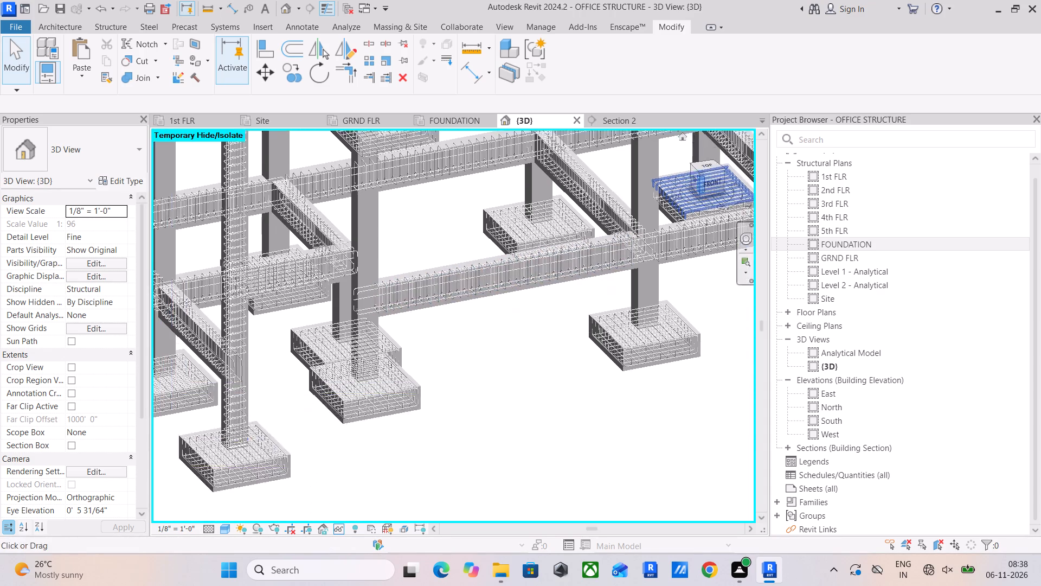
pyautogui.scroll(-4, 550, 256)
pyautogui.moveTo(535, 260); pyautogui.dragTo(575, 349, button='middle')
pyautogui.keyDown('shift'); pyautogui.moveTo(525, 371); pyautogui.dragTo(483, 327, button='middle'); pyautogui.keyUp('shift')
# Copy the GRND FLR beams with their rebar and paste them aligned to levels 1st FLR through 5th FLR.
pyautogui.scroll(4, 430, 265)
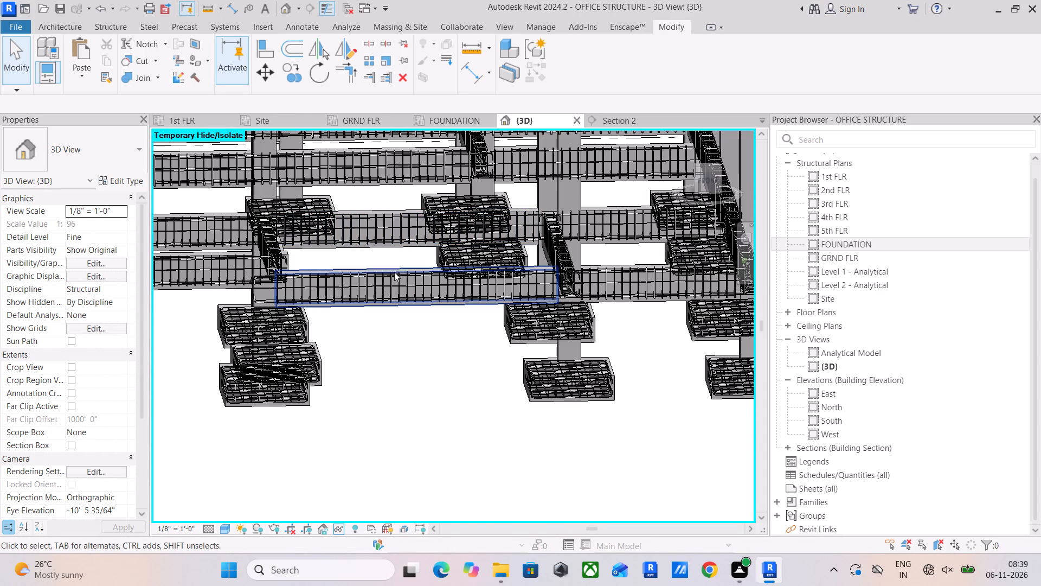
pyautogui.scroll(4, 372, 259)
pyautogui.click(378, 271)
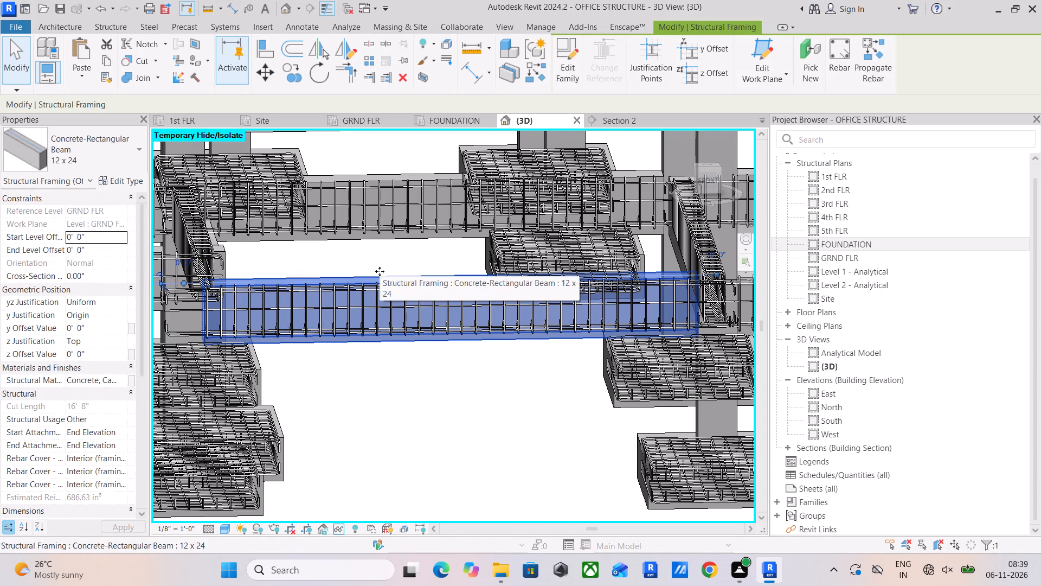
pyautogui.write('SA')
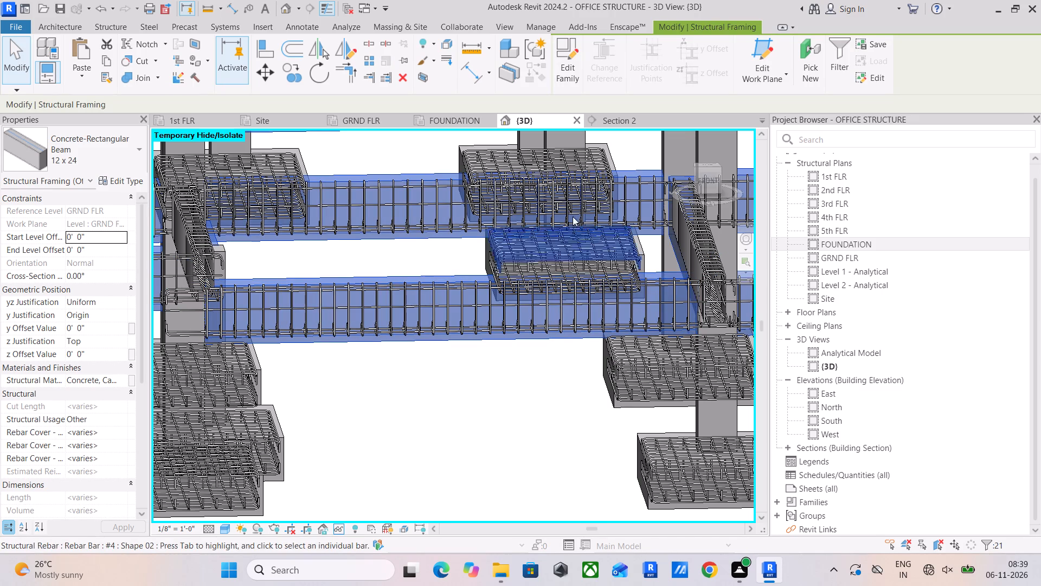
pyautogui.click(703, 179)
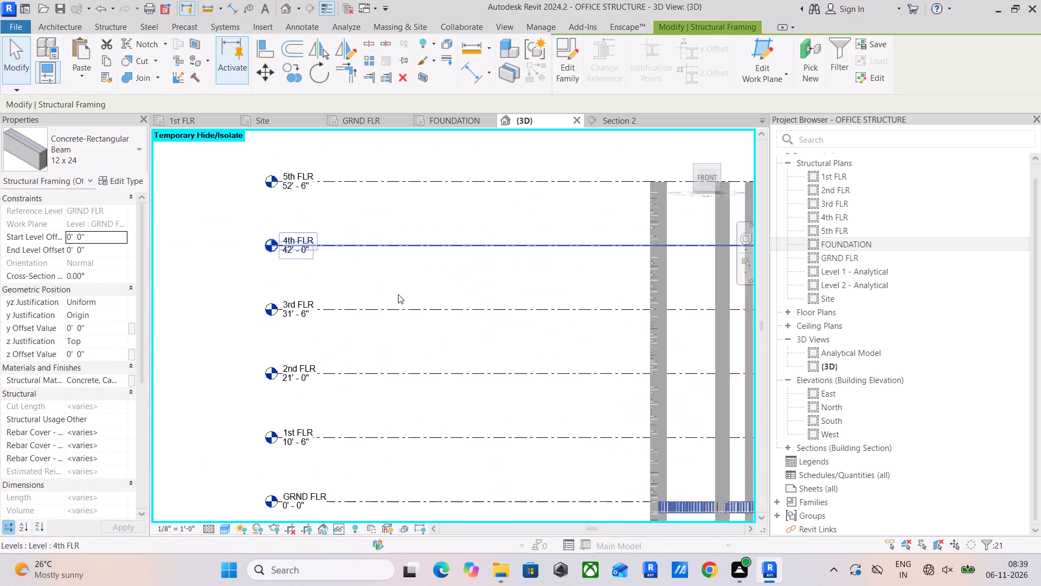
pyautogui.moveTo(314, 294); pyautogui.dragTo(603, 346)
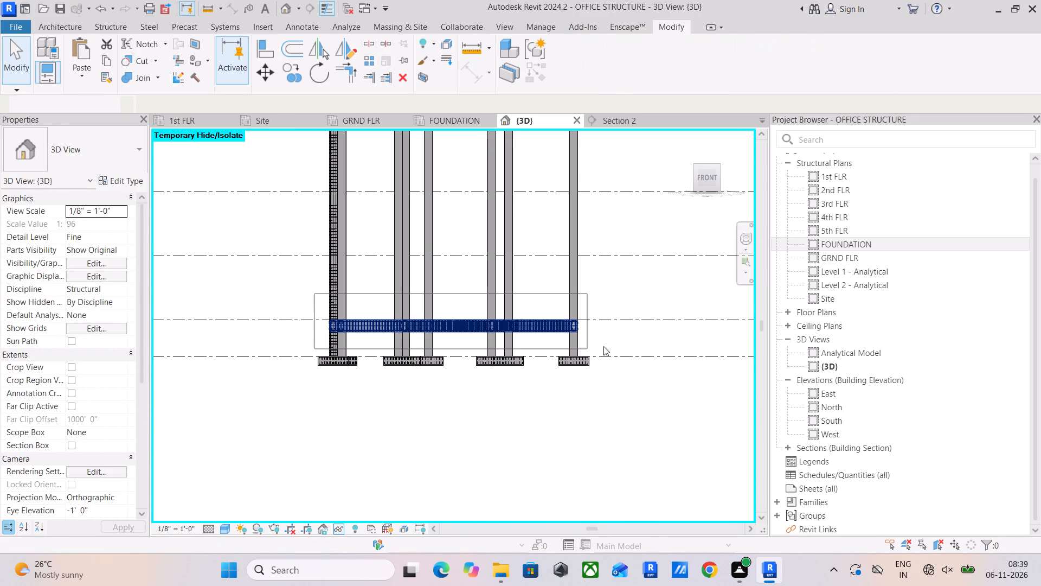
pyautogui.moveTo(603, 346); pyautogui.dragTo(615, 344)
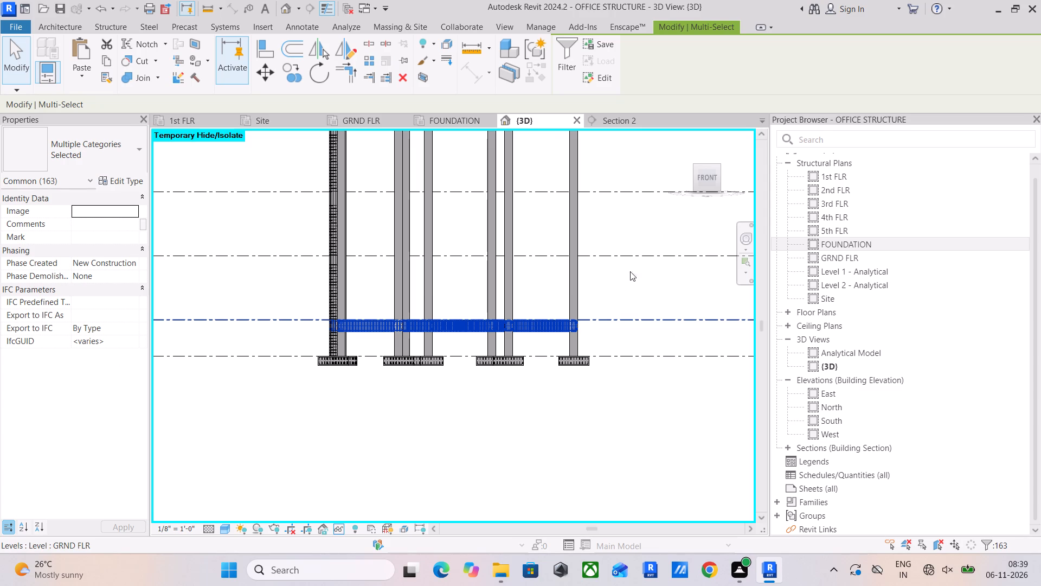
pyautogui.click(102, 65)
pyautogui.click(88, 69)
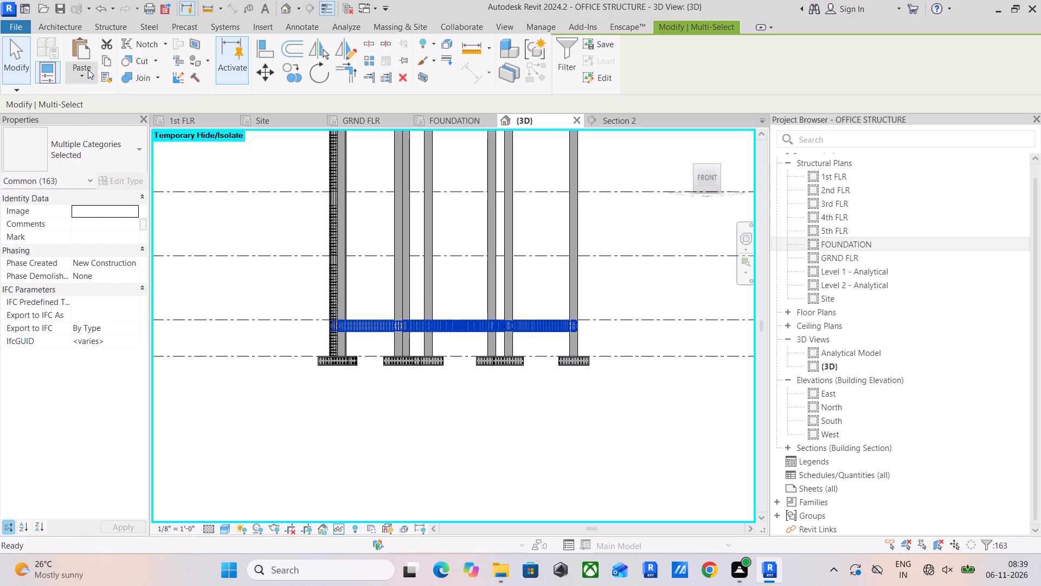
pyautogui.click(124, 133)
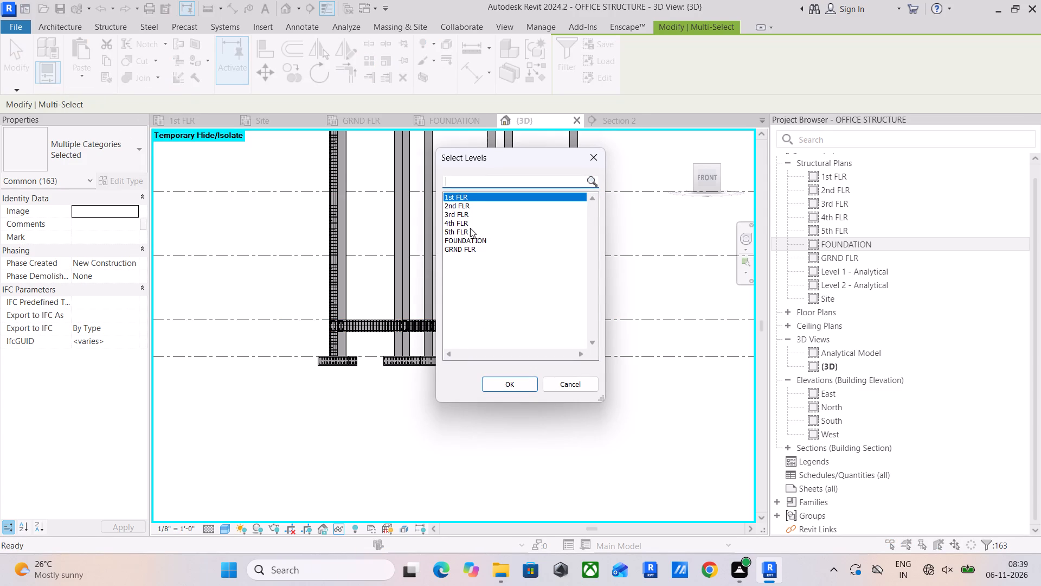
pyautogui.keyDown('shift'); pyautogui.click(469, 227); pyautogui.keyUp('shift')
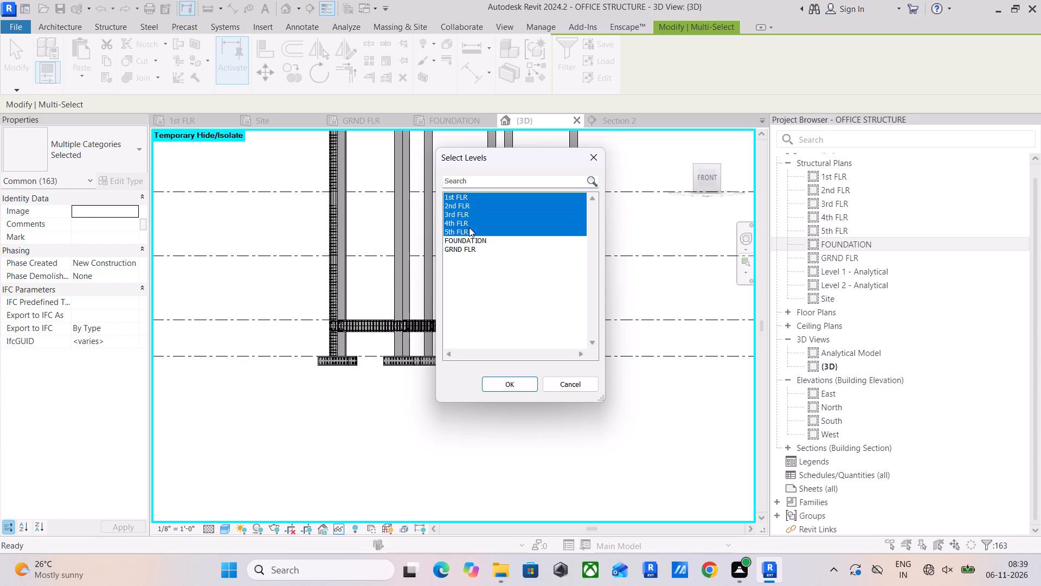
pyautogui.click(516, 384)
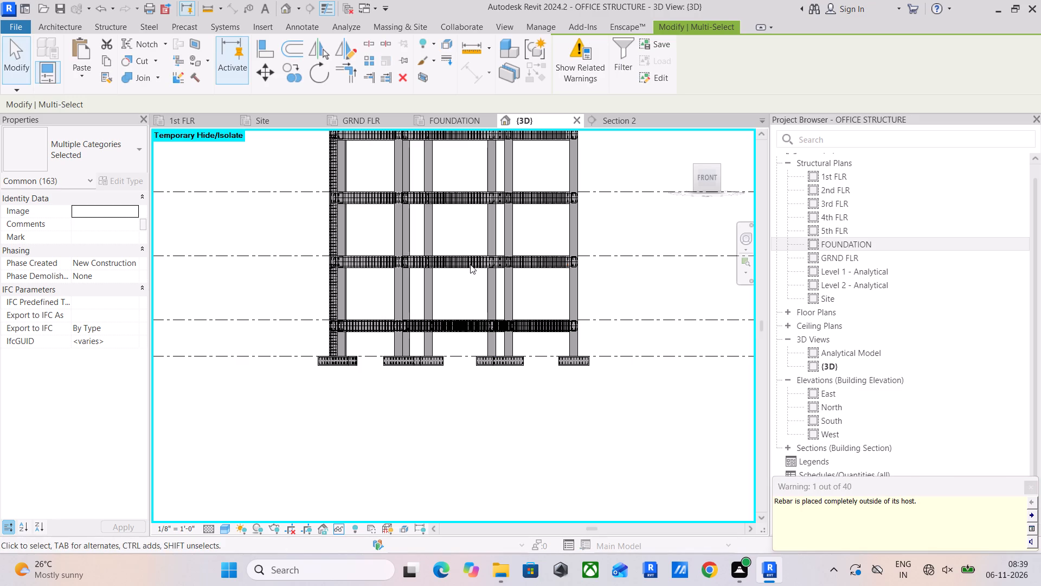
# Review the related warnings for the pasted beams and rebar, and for the whole structure.
pyautogui.click(562, 74)
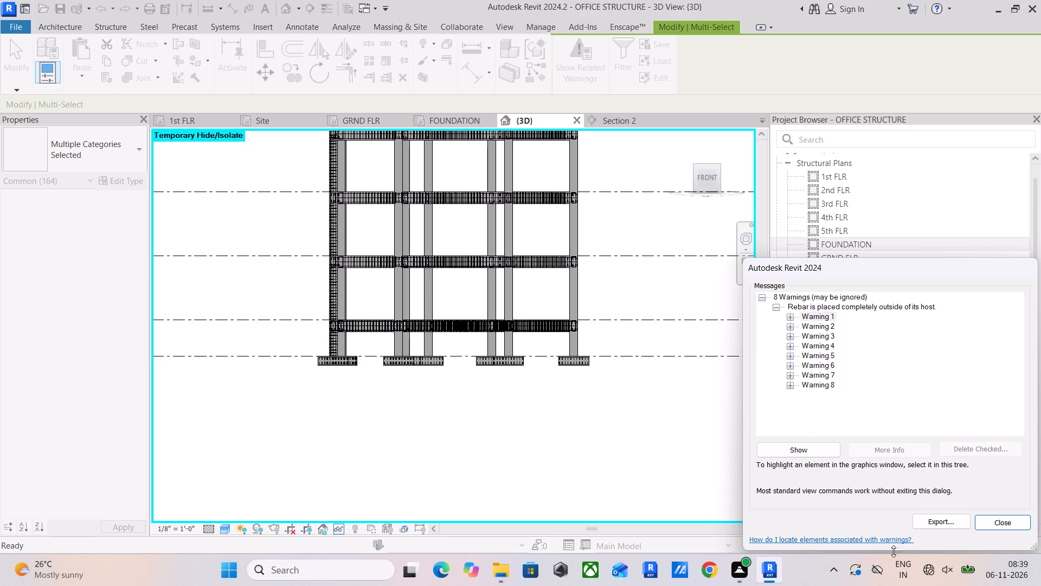
pyautogui.click(1006, 520)
pyautogui.scroll(-4, 391, 271)
pyautogui.scroll(-3, 382, 214)
pyautogui.moveTo(382, 214); pyautogui.dragTo(403, 341, button='middle')
pyautogui.moveTo(348, 240); pyautogui.dragTo(550, 393)
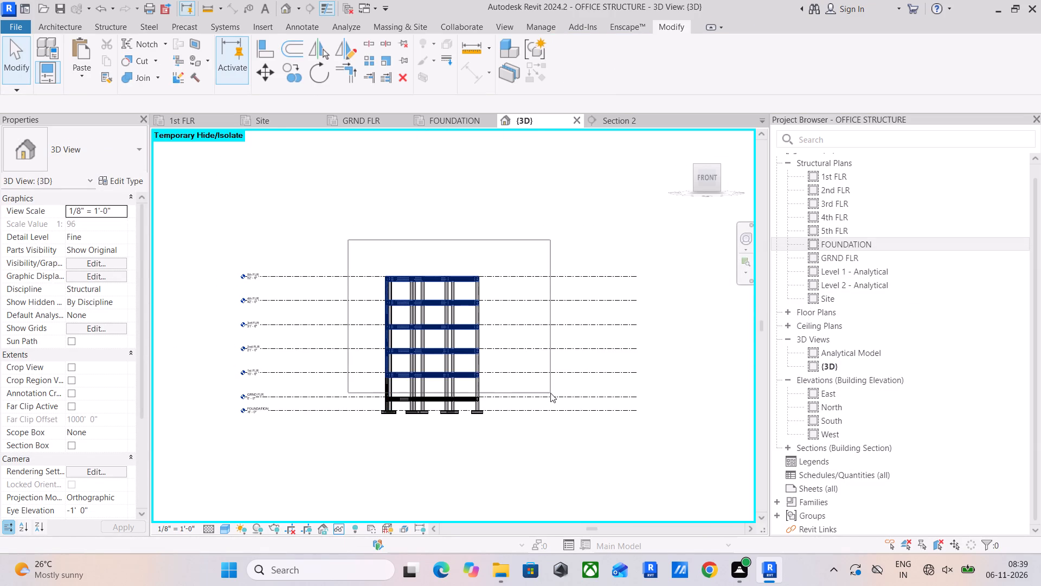
pyautogui.moveTo(550, 393); pyautogui.dragTo(556, 449)
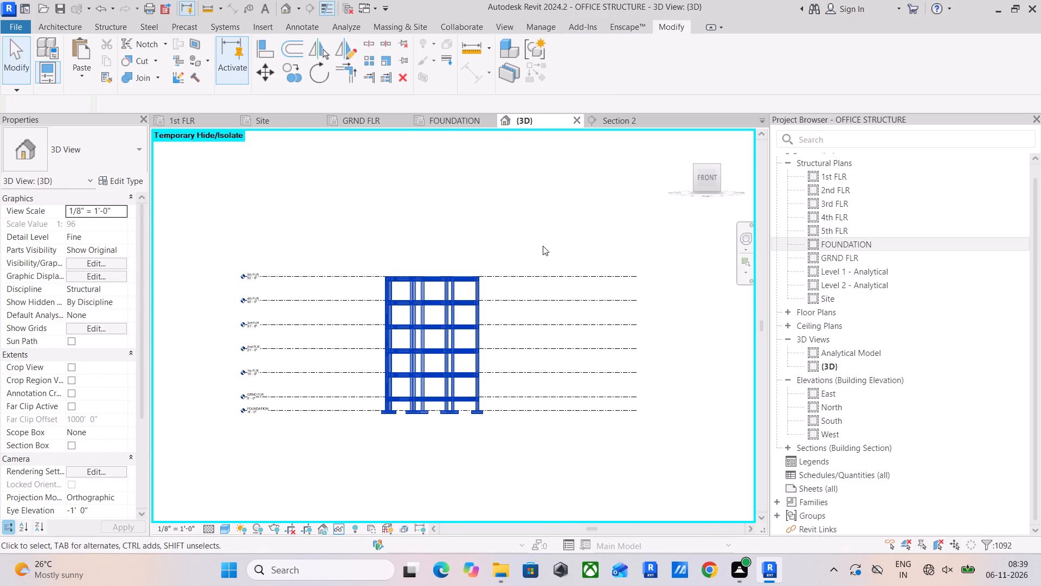
pyautogui.click(585, 62)
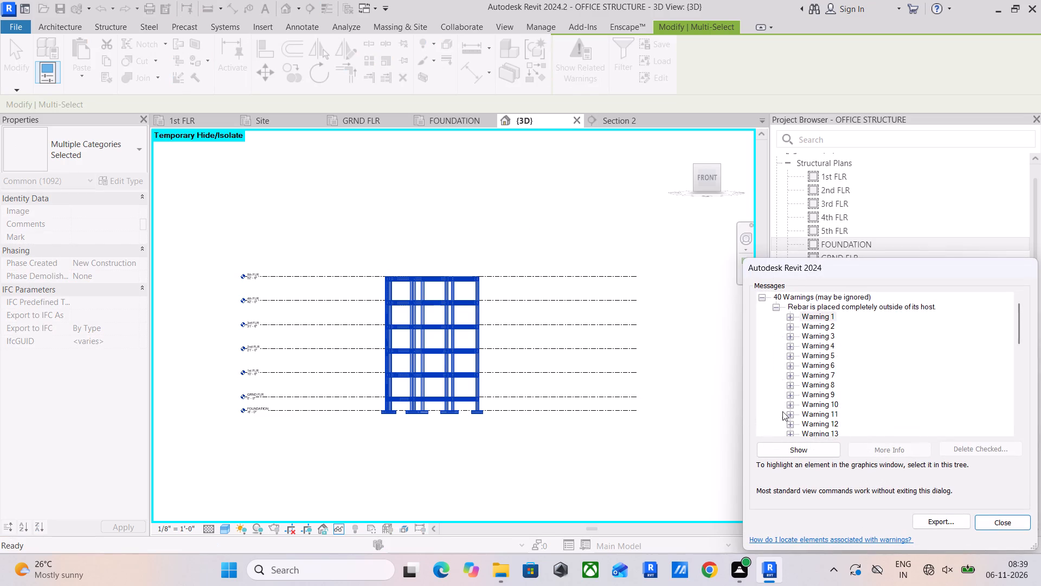
pyautogui.scroll(-6, 811, 354)
pyautogui.scroll(-18, 815, 351)
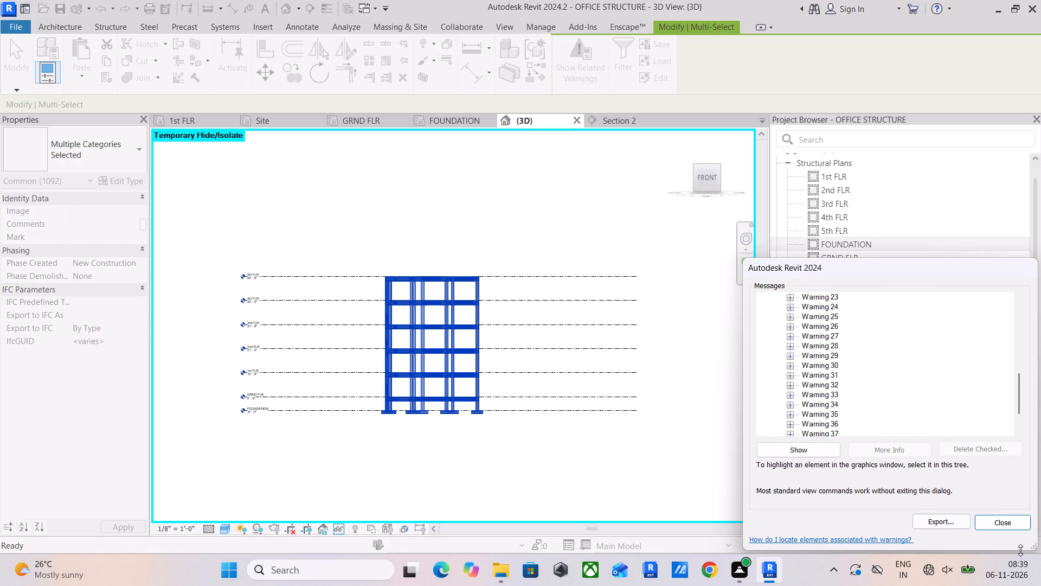
pyautogui.moveTo(1006, 525); pyautogui.dragTo(999, 524)
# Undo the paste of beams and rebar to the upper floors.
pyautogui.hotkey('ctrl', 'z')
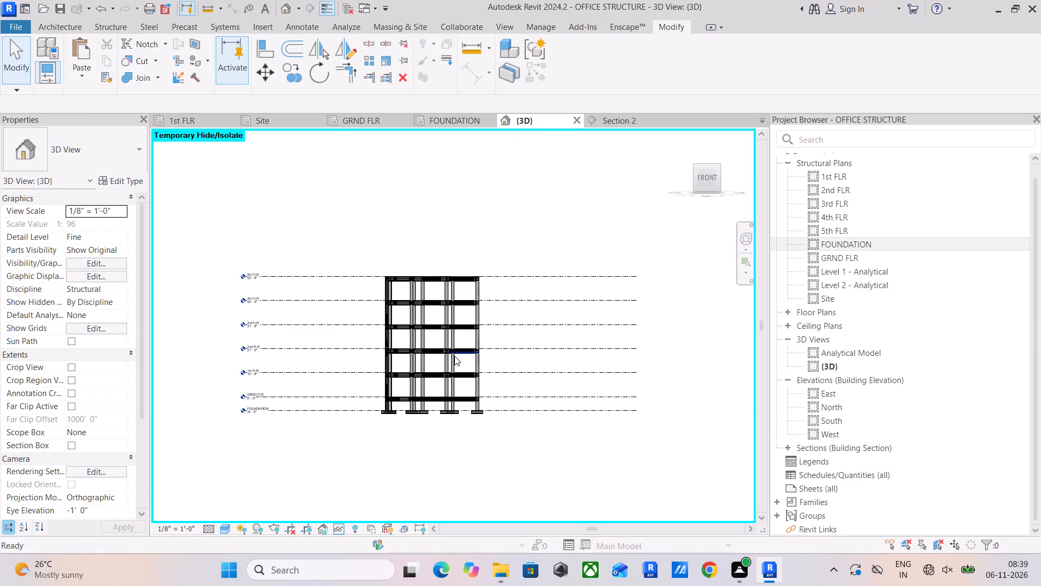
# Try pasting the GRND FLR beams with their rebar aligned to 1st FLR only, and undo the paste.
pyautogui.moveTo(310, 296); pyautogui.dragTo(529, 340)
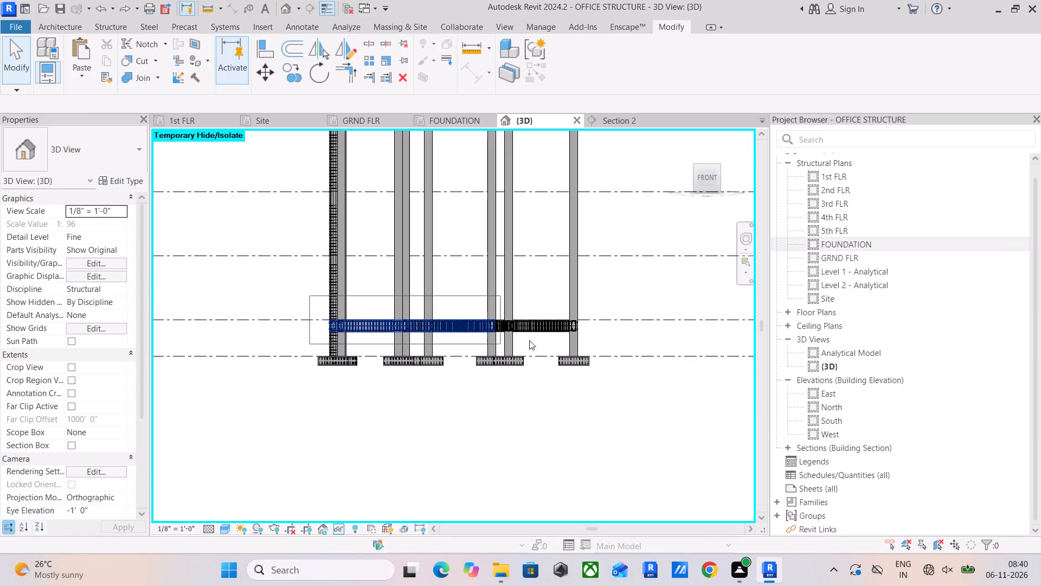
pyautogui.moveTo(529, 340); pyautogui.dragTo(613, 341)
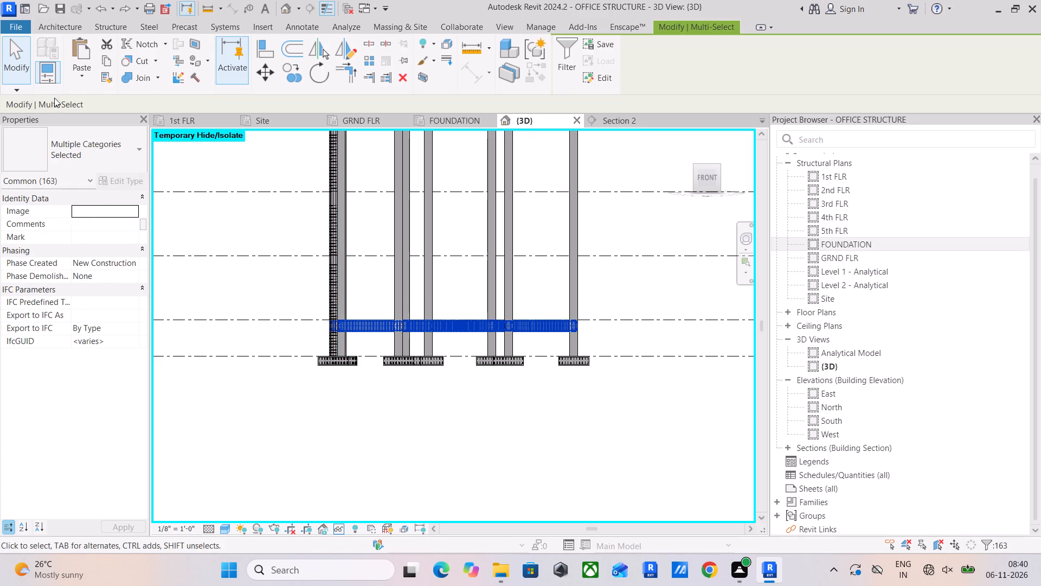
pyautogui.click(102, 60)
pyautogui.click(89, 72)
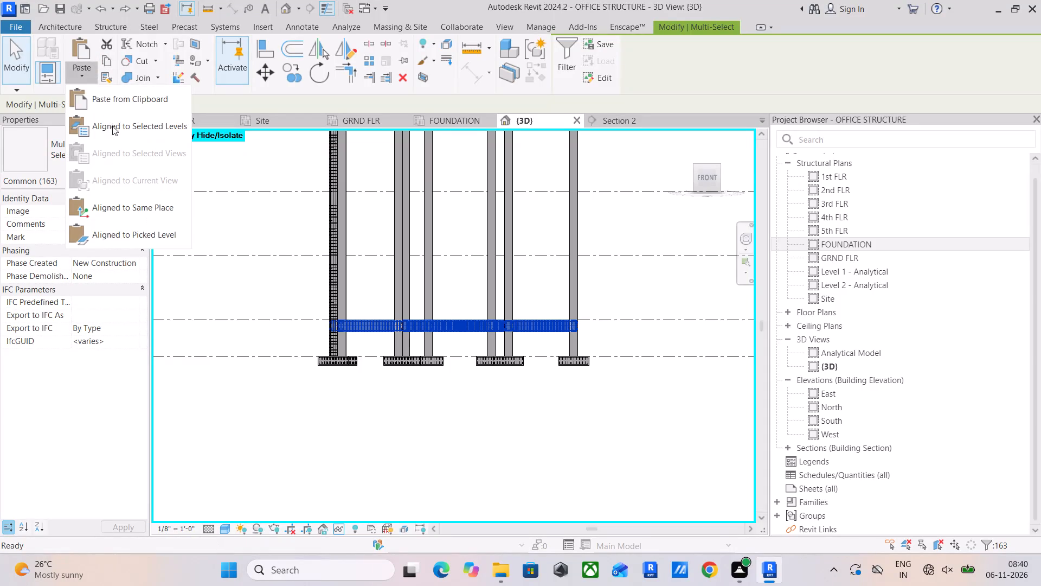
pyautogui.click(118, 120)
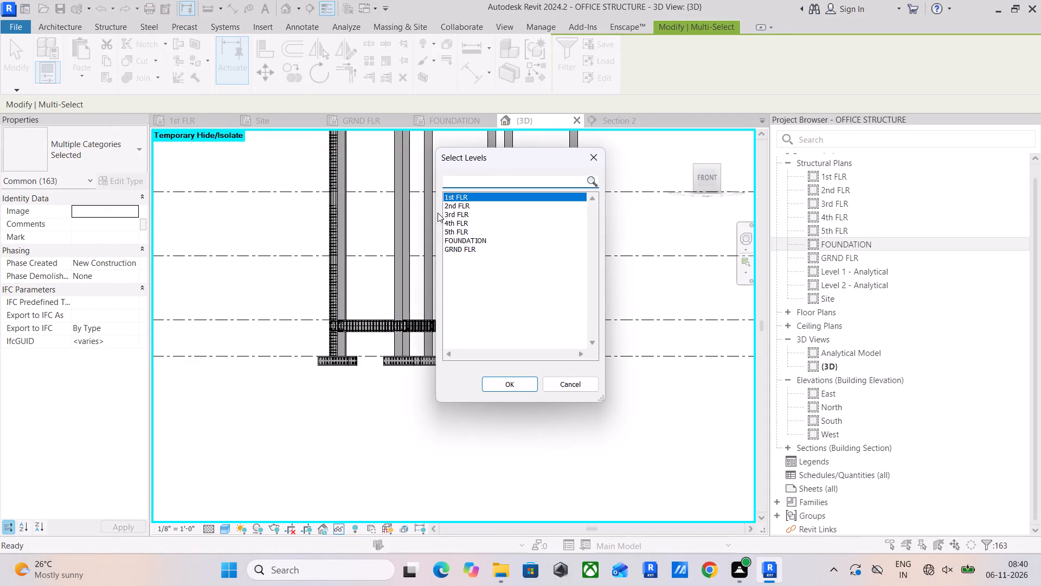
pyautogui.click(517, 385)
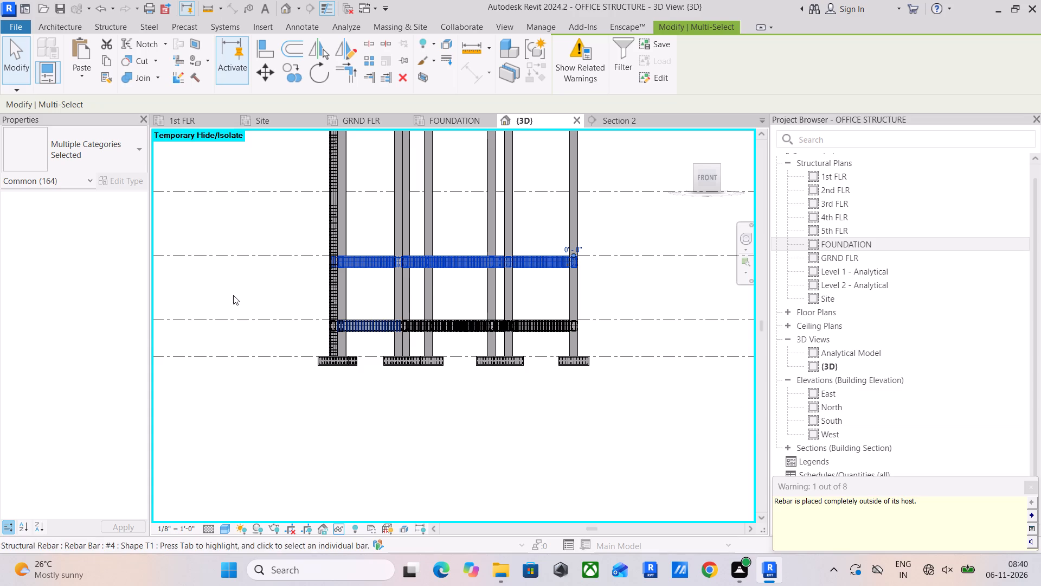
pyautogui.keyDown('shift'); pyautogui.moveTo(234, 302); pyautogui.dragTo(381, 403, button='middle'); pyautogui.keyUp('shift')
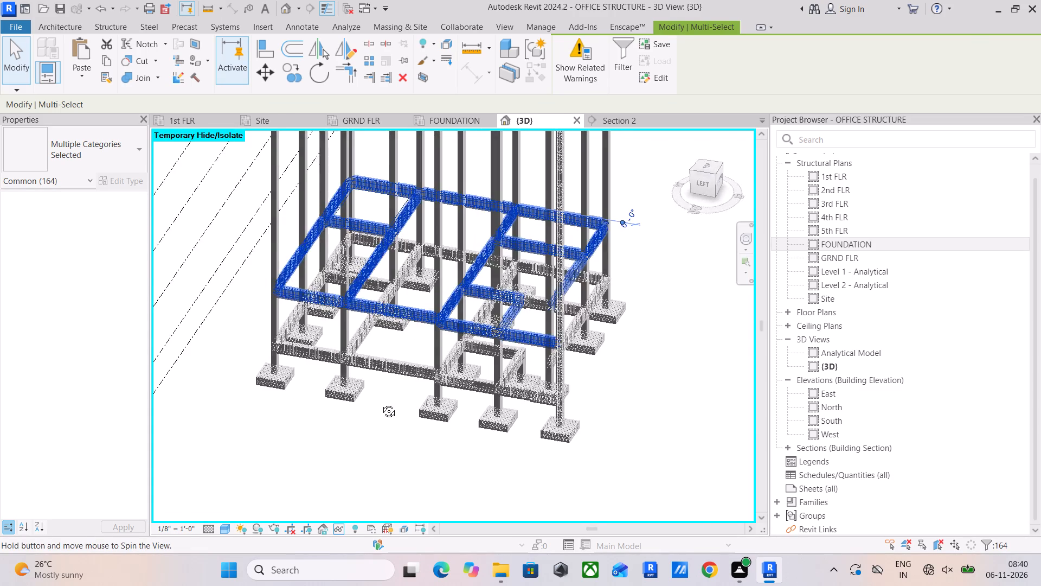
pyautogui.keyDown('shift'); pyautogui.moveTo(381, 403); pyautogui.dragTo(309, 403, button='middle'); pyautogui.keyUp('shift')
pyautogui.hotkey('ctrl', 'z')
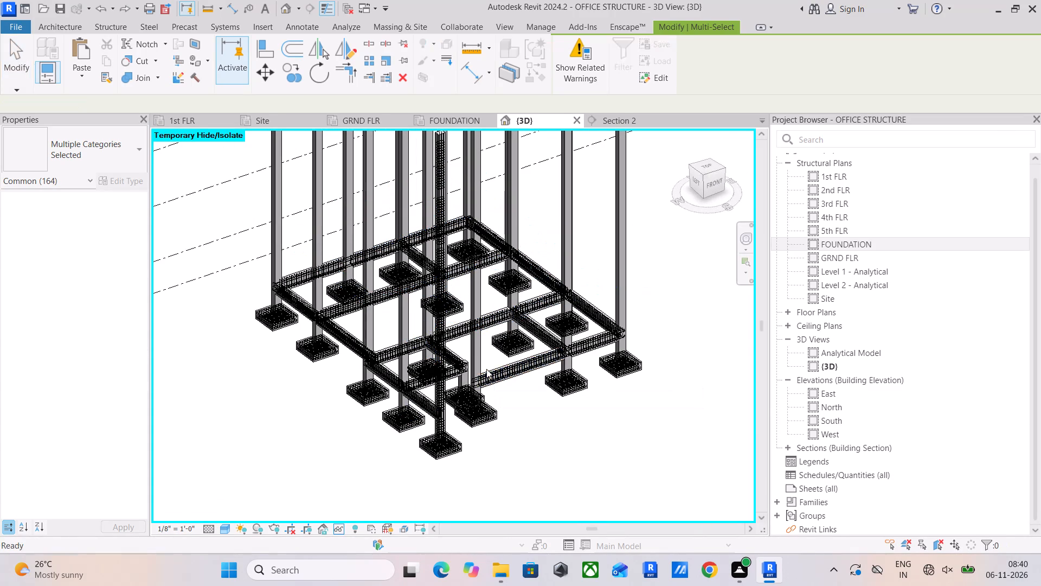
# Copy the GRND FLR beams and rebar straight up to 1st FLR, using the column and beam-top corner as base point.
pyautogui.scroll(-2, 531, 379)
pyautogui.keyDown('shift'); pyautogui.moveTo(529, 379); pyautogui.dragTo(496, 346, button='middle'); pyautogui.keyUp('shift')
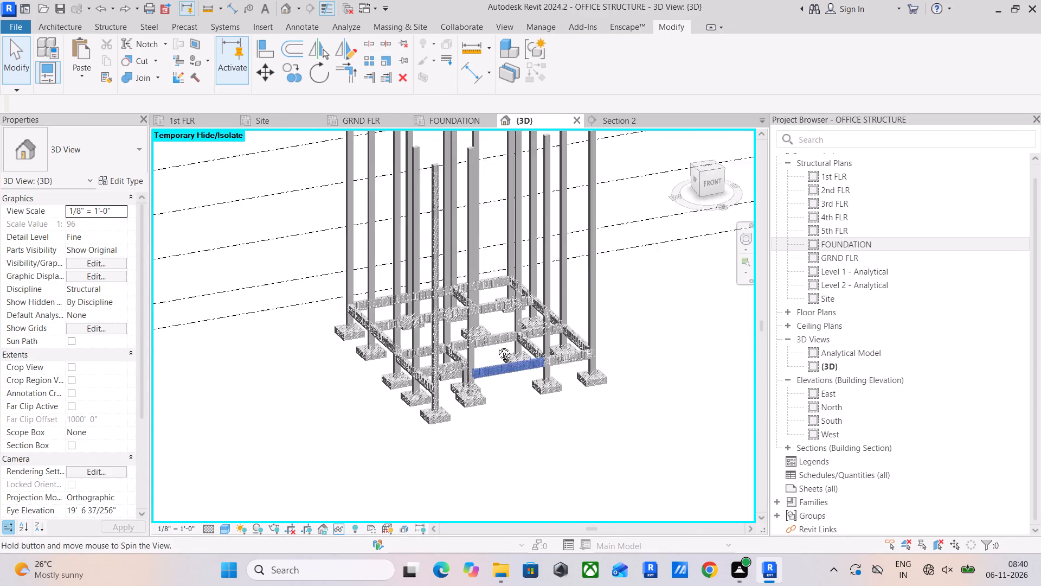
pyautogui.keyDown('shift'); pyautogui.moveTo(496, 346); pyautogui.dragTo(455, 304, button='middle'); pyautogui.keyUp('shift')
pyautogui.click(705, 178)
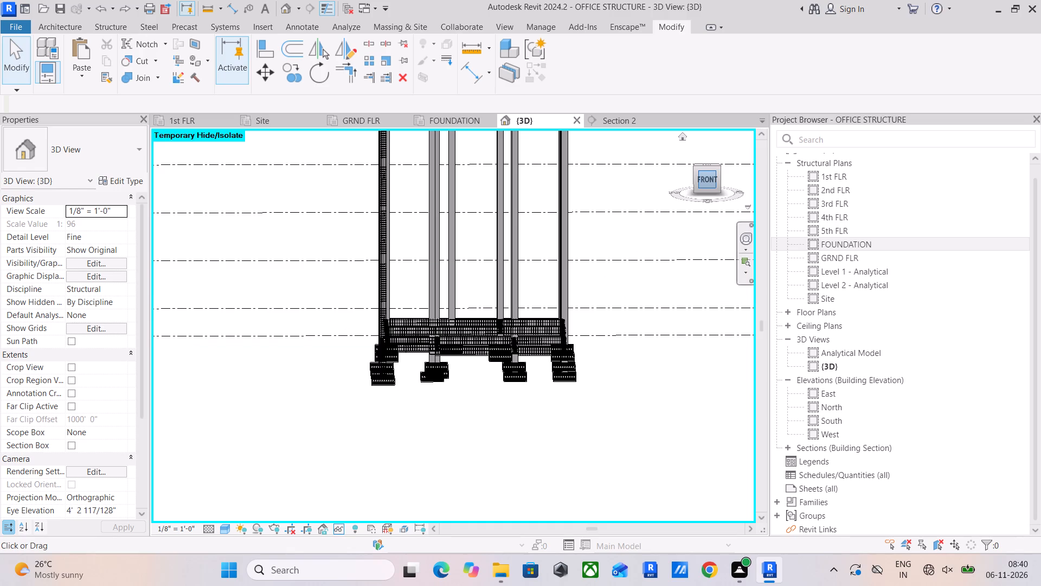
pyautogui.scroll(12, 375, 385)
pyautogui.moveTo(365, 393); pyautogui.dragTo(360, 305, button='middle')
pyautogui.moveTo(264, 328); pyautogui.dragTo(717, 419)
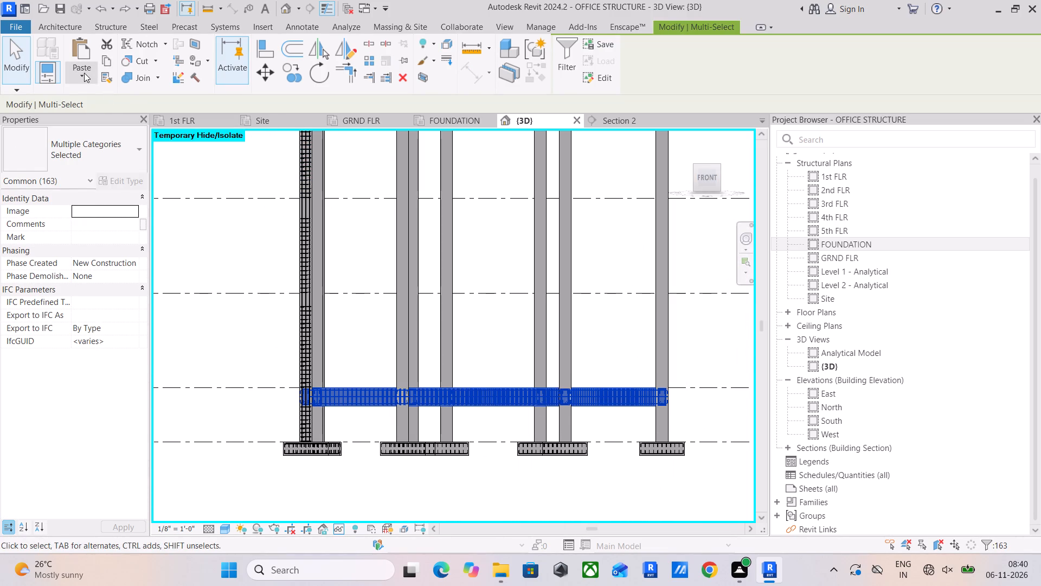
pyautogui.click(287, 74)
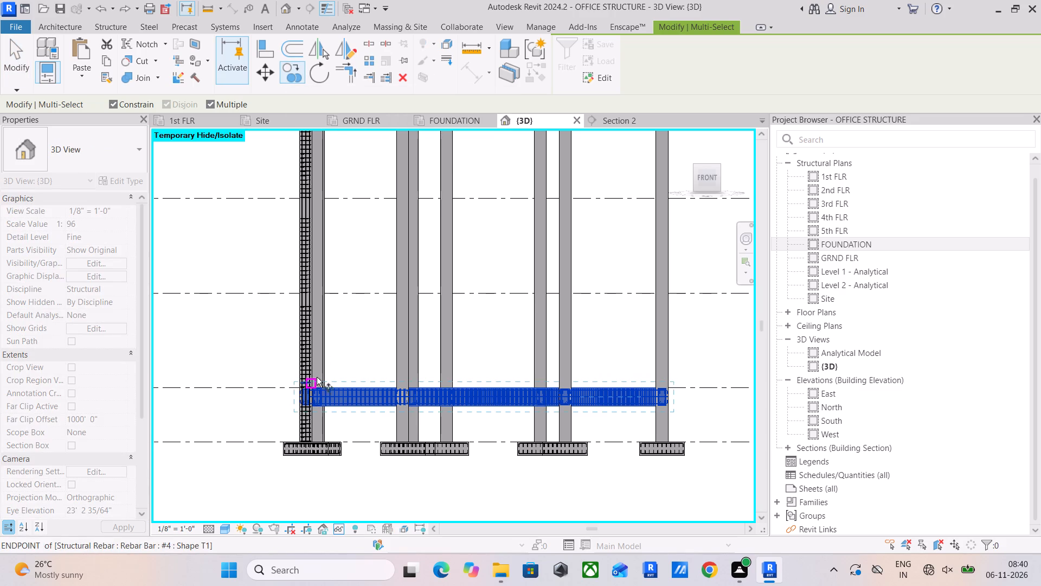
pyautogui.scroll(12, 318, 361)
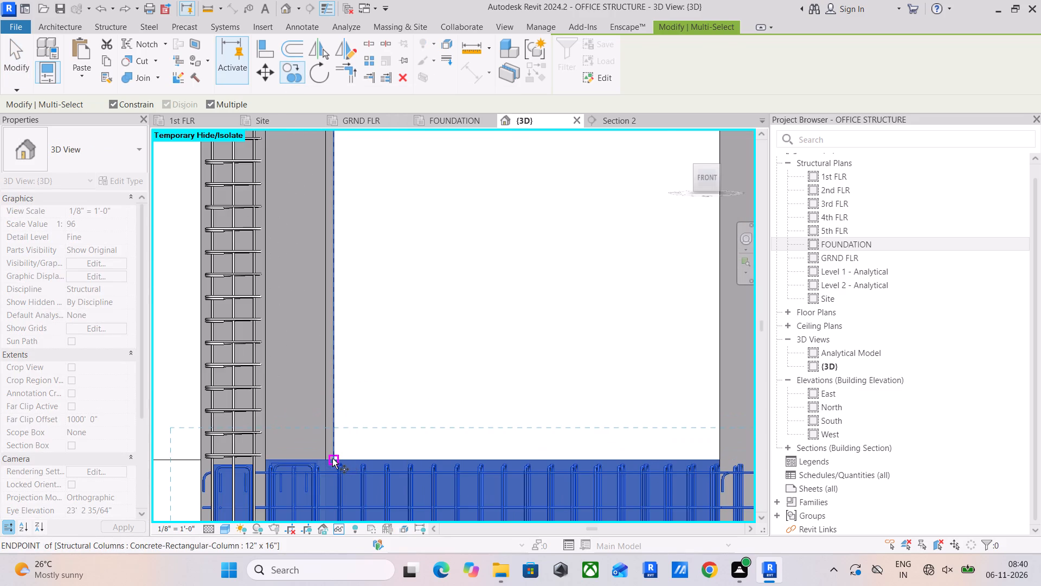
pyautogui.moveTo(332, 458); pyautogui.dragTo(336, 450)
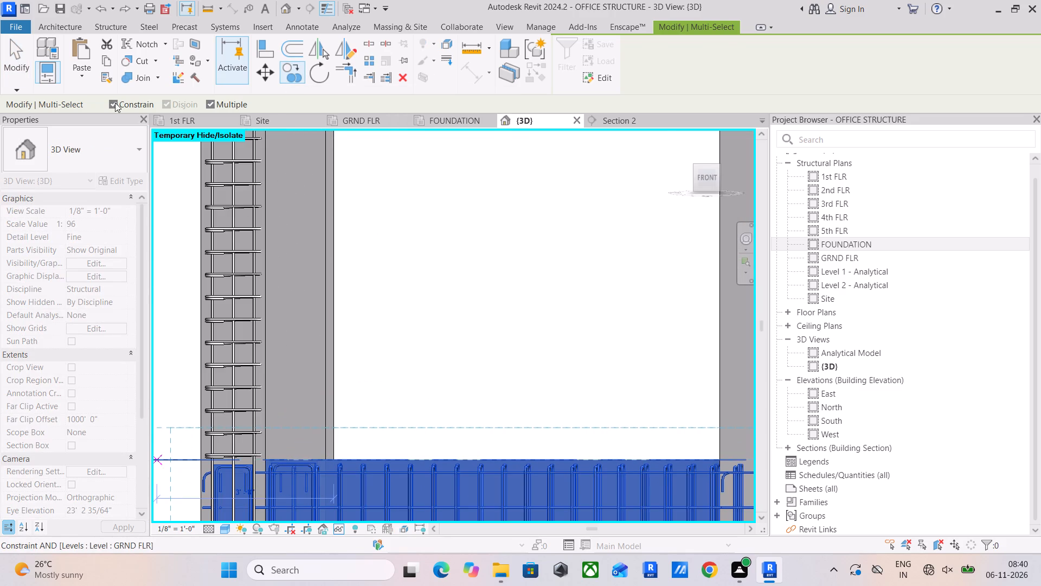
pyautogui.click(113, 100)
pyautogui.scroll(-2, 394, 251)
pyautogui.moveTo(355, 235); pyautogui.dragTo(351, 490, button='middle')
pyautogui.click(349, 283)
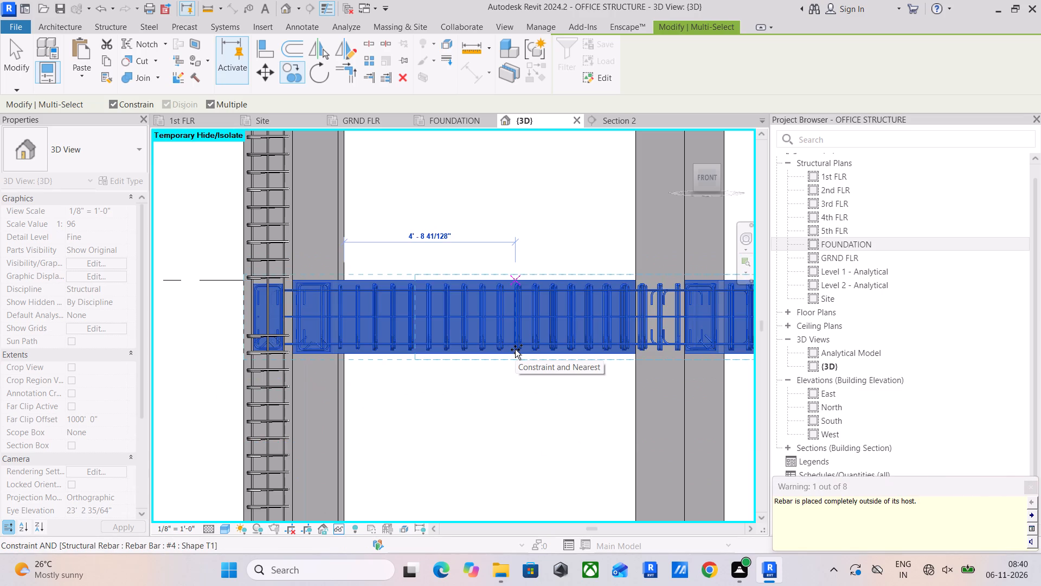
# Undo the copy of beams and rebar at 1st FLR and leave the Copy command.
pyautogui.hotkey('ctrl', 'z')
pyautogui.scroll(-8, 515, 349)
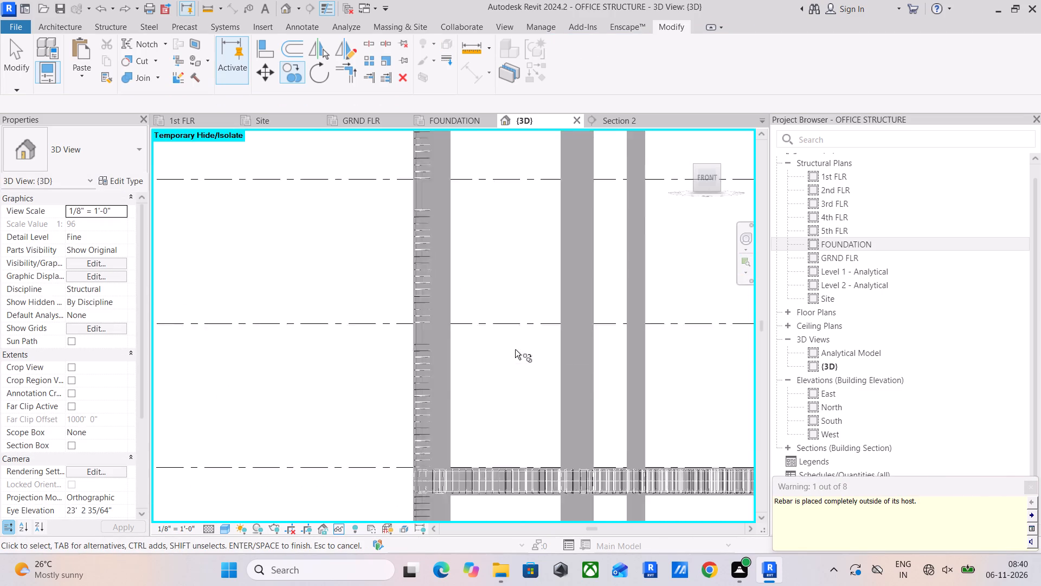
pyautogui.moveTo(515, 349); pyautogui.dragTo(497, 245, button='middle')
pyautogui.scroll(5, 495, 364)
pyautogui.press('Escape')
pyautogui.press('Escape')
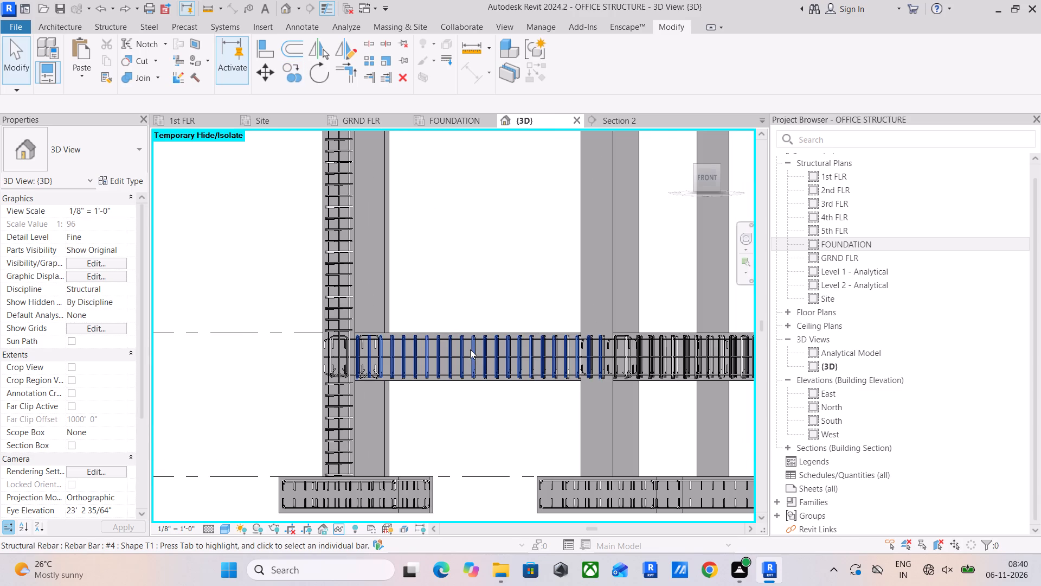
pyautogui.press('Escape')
# Copy all the GRND FLR 12 x 24 beams up to 1st FLR, unconstrained, using the column and beam-top corner as base point.
pyautogui.scroll(4, 444, 337)
pyautogui.click(448, 329)
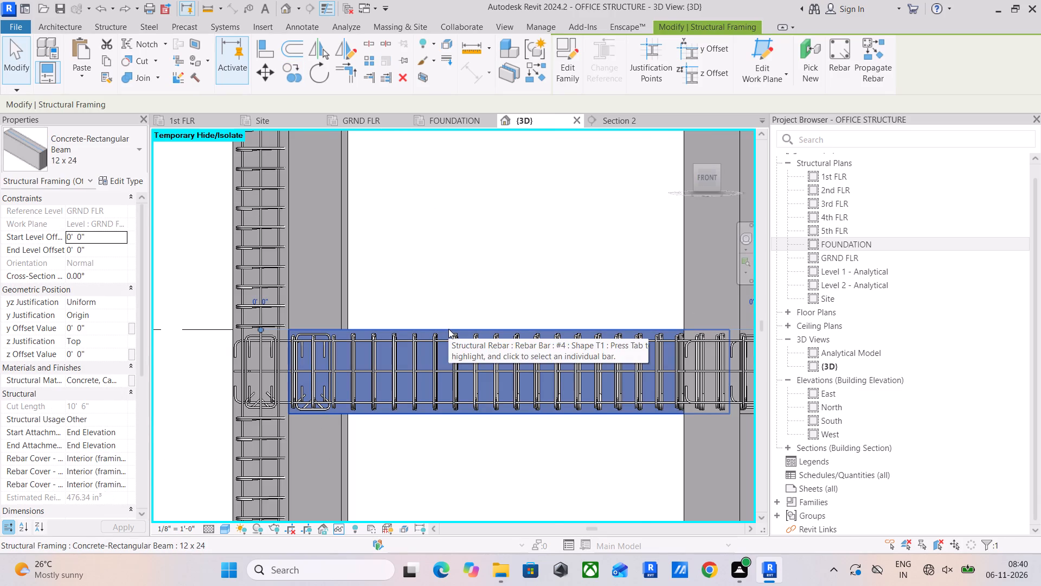
pyautogui.write('SA')
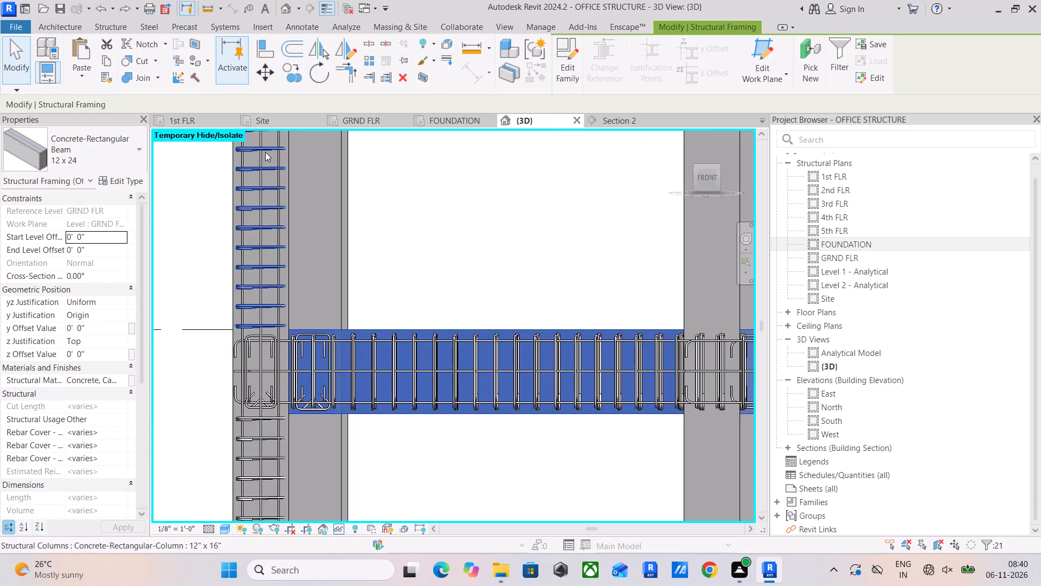
pyautogui.click(290, 76)
pyautogui.scroll(7, 362, 321)
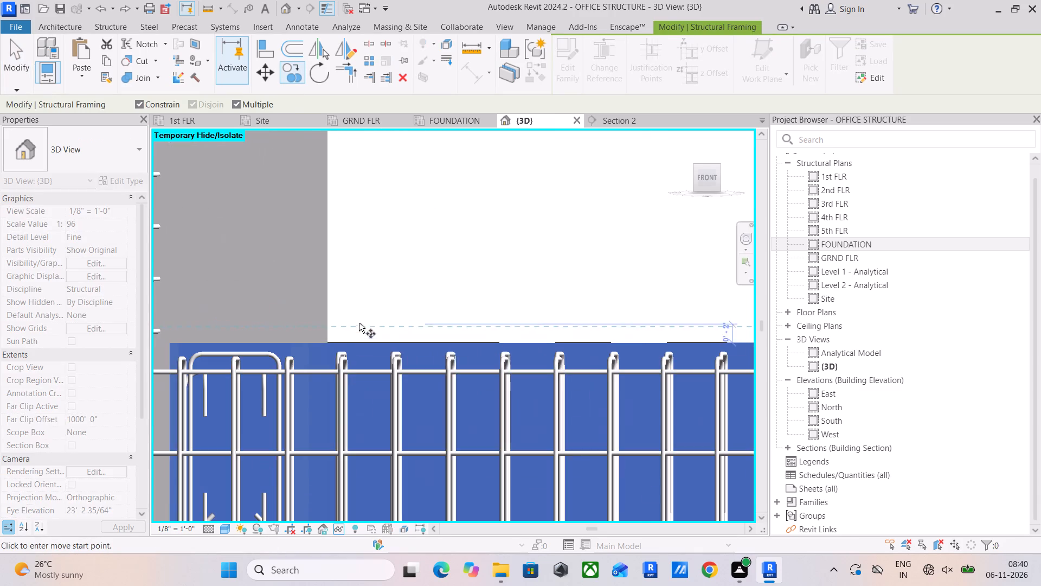
pyautogui.click(332, 342)
pyautogui.scroll(-5, 336, 236)
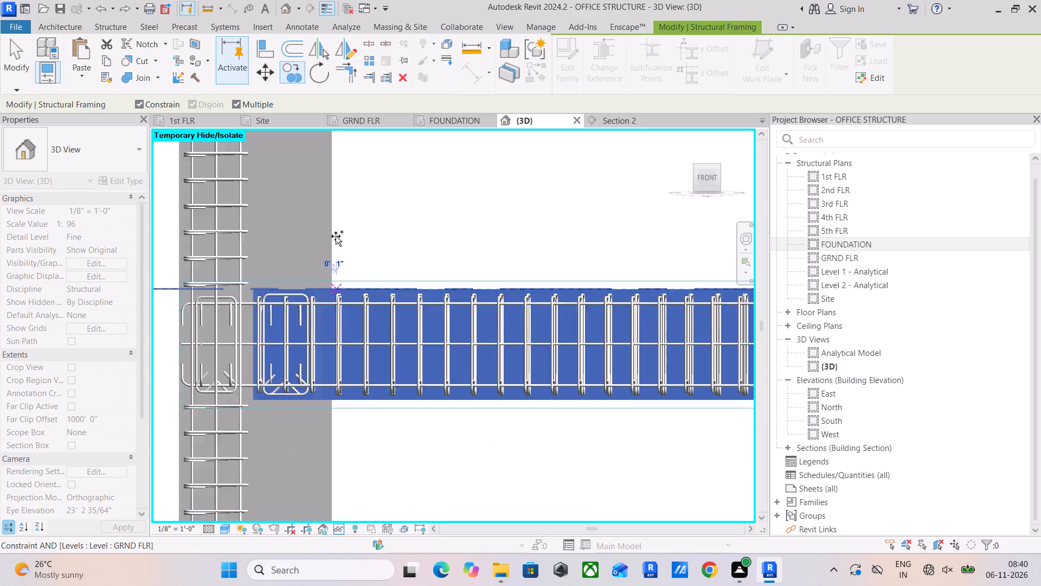
pyautogui.scroll(-6, 336, 236)
pyautogui.moveTo(336, 236); pyautogui.dragTo(362, 454, button='middle')
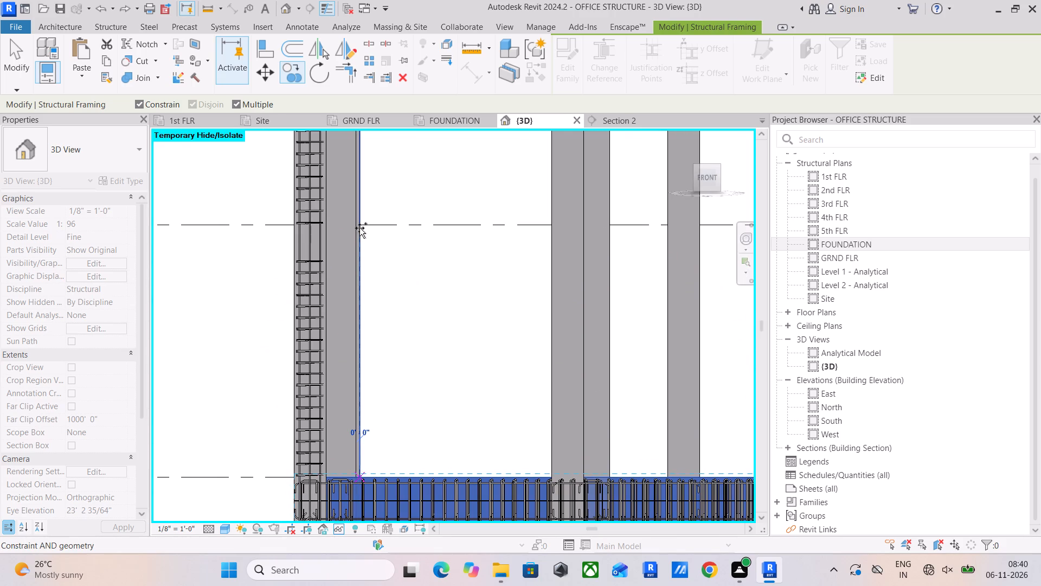
pyautogui.click(144, 103)
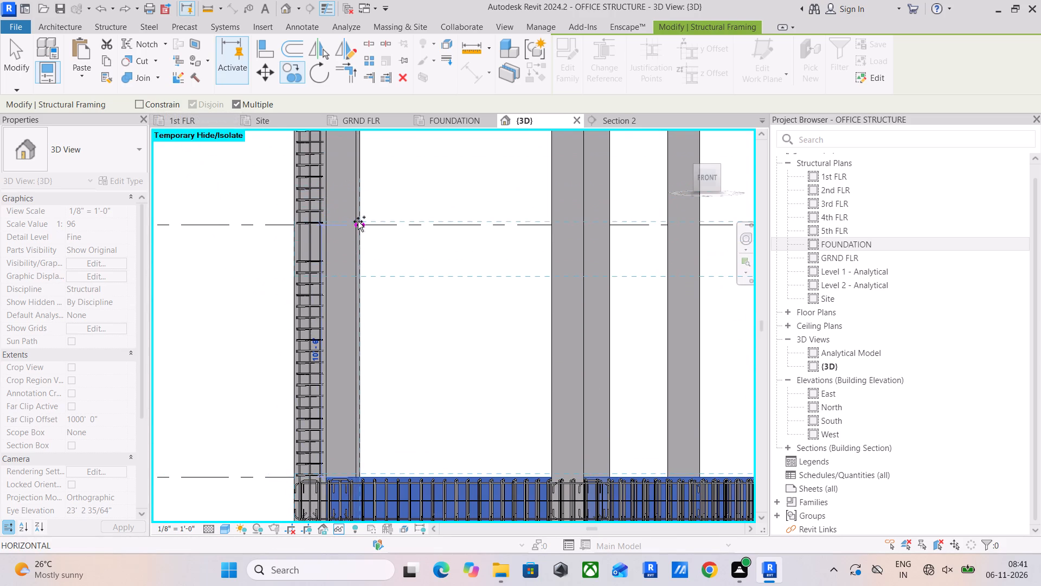
pyautogui.scroll(4, 359, 224)
pyautogui.click(359, 224)
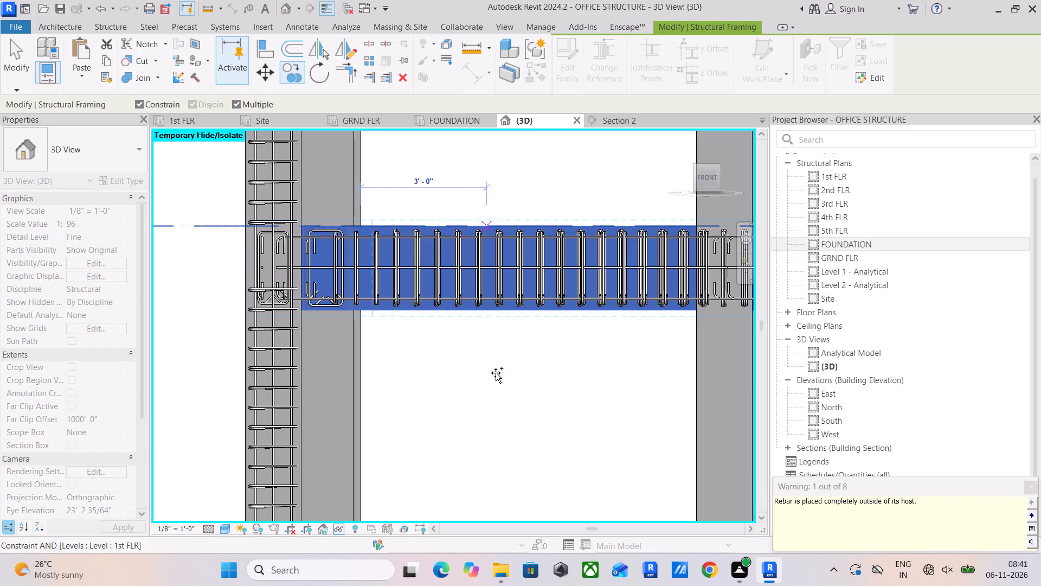
pyautogui.click(1030, 488)
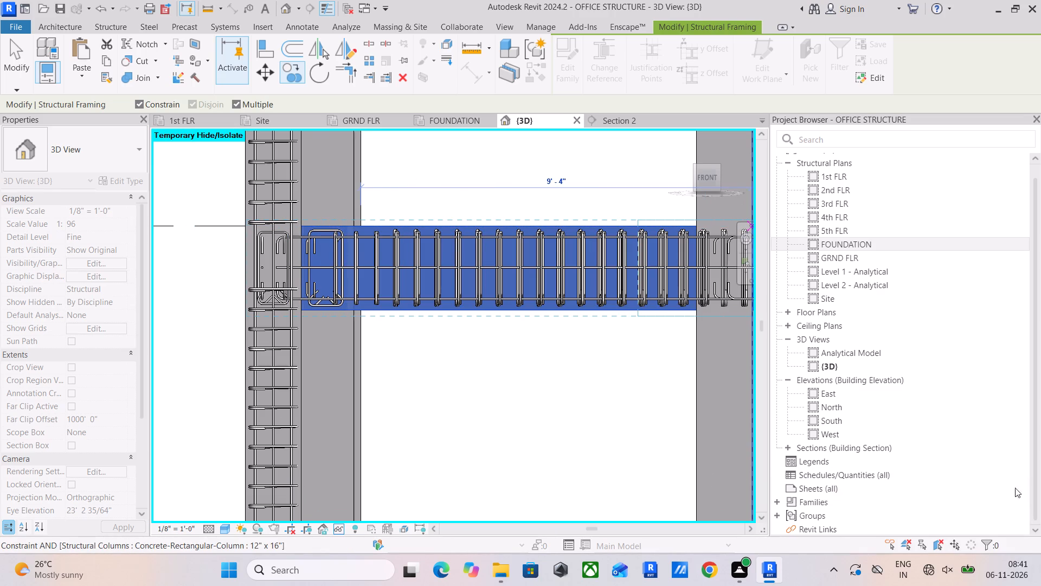
pyautogui.press('Escape')
pyautogui.press('Escape')
pyautogui.press('Escape')
# Filter the copied 1st FLR beams and rebar down to Structural Rebar only, and delete that rebar.
pyautogui.scroll(-1, 455, 294)
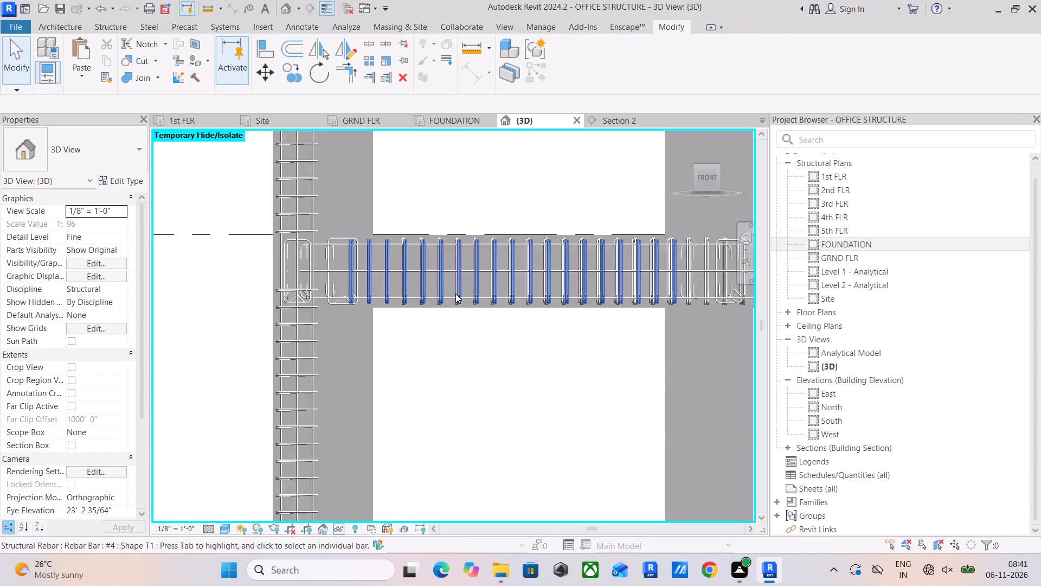
pyautogui.scroll(-2, 455, 294)
pyautogui.scroll(-3, 299, 267)
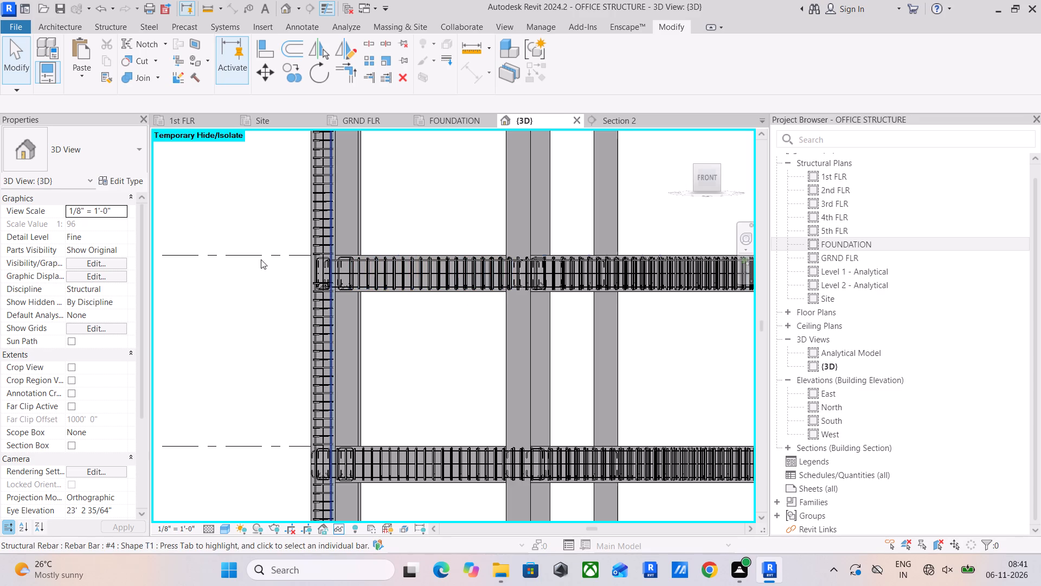
pyautogui.scroll(-4, 259, 259)
pyautogui.moveTo(303, 267); pyautogui.dragTo(269, 267, button='middle')
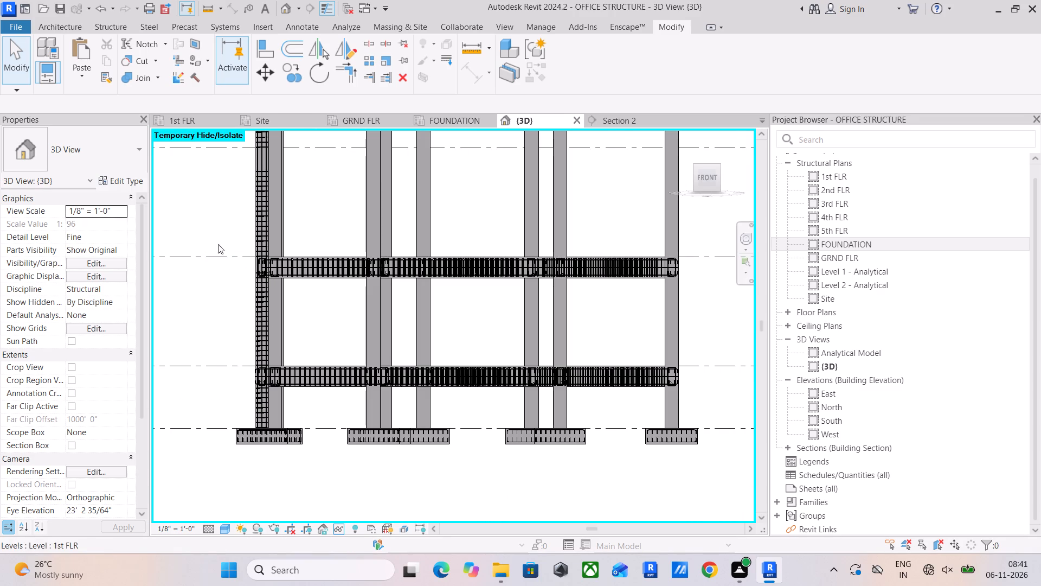
pyautogui.moveTo(213, 246); pyautogui.dragTo(731, 290)
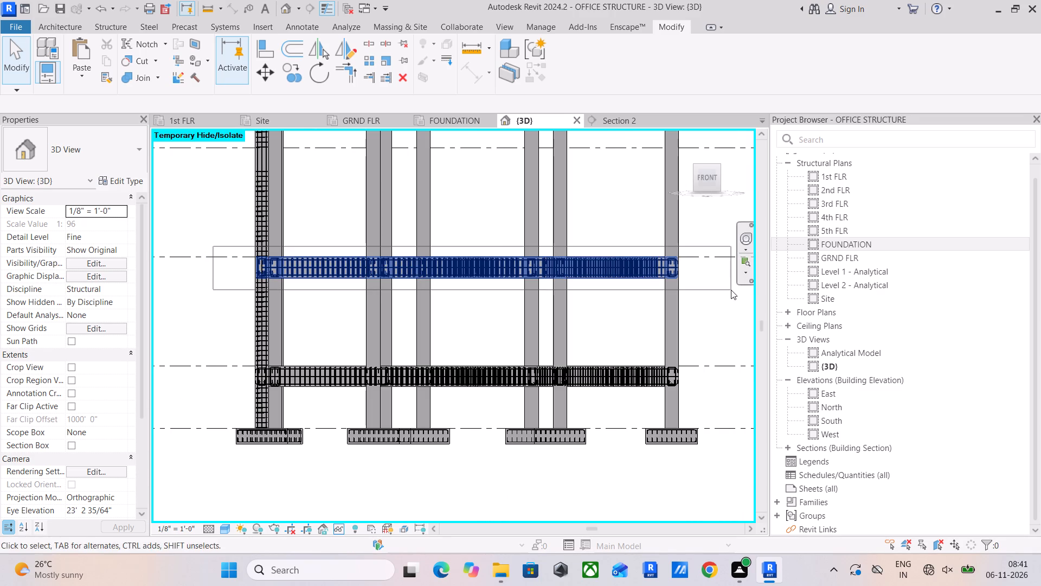
pyautogui.click(573, 56)
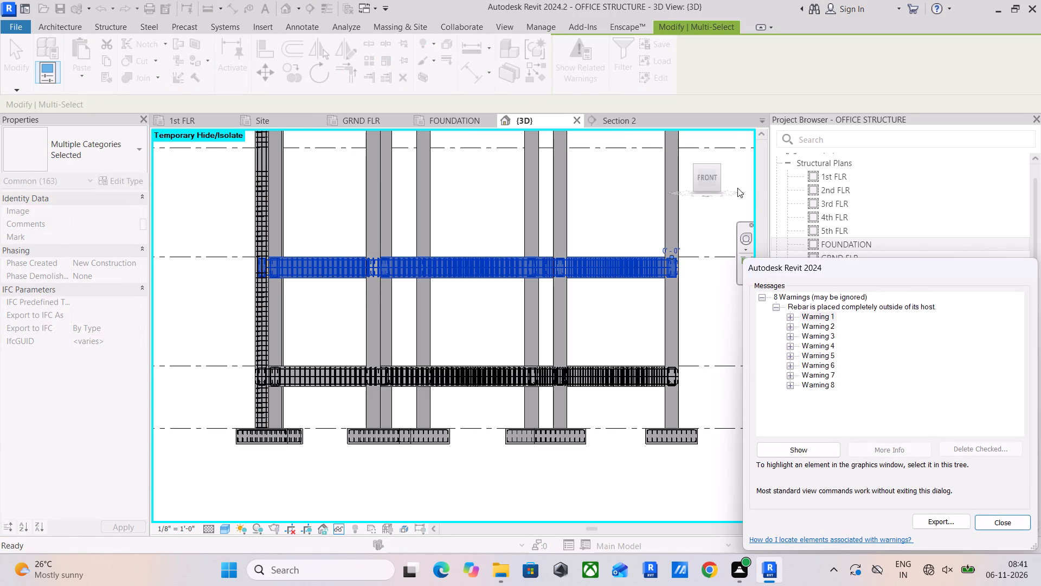
pyautogui.click(991, 524)
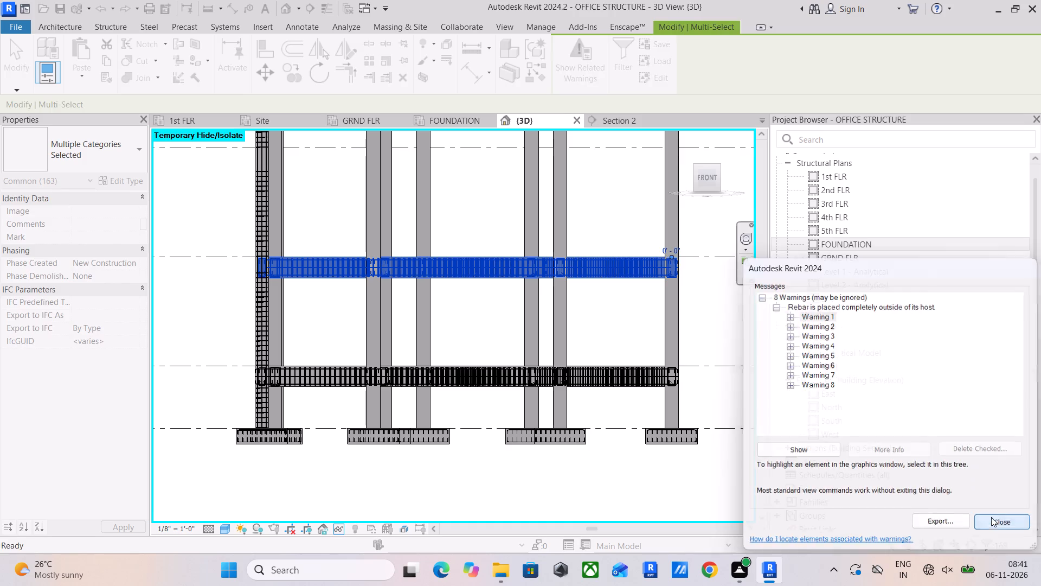
pyautogui.moveTo(181, 219); pyautogui.dragTo(457, 317)
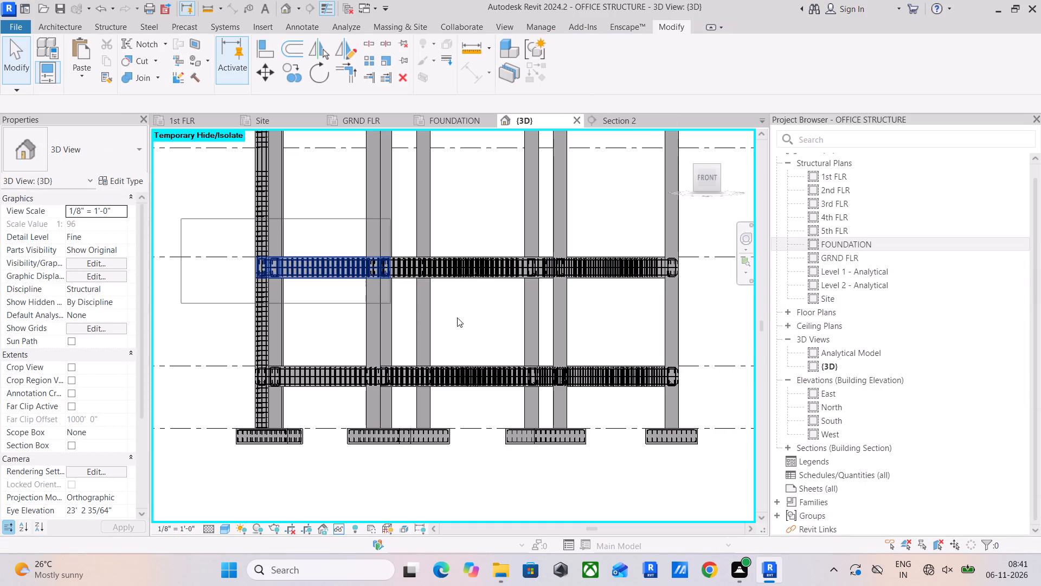
pyautogui.moveTo(457, 317); pyautogui.dragTo(713, 305)
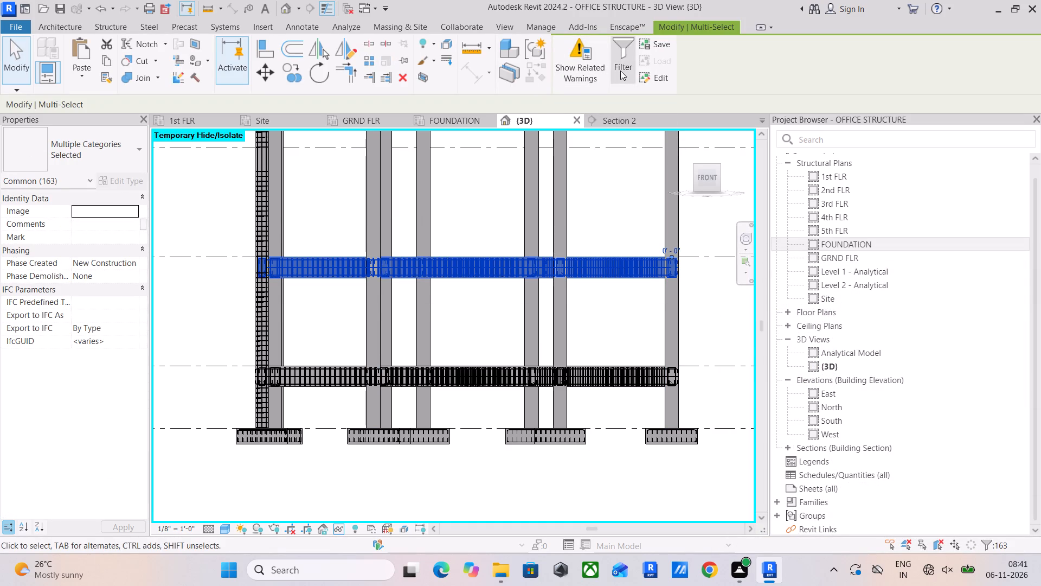
pyautogui.click(620, 71)
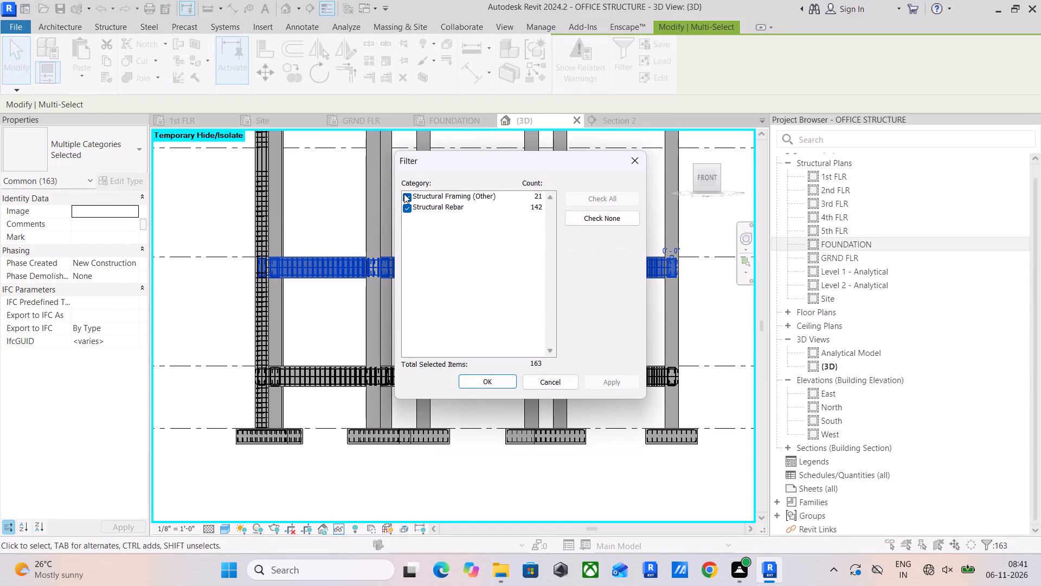
pyautogui.click(405, 194)
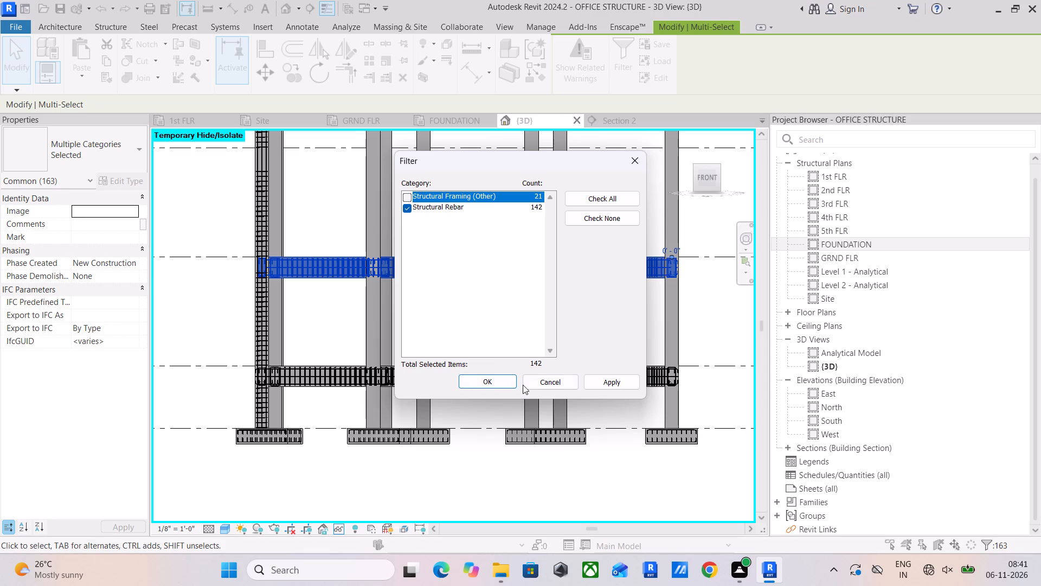
pyautogui.click(505, 381)
pyautogui.press('Delete')
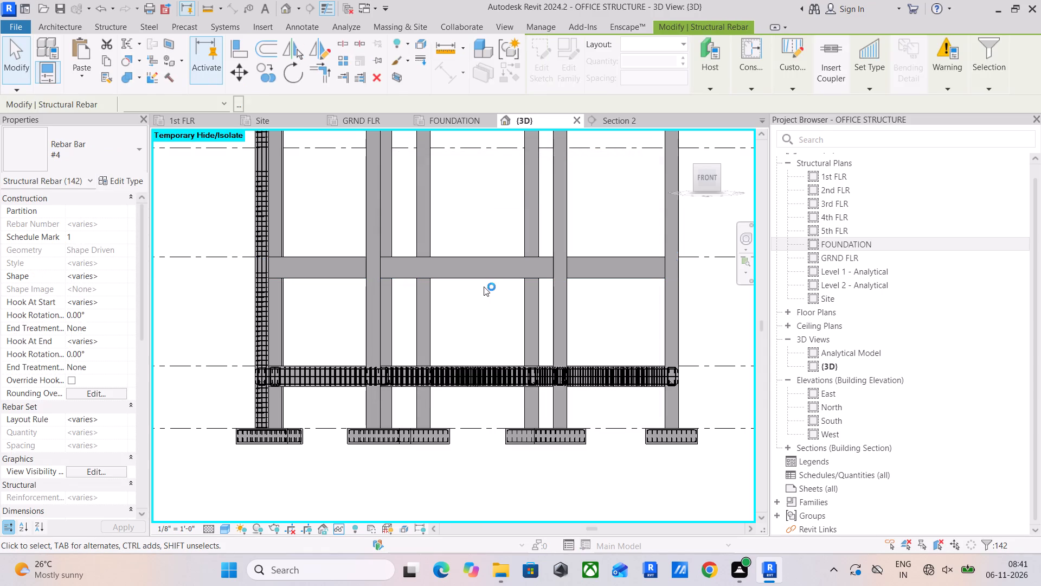
# Copy only the rebar of the GRND FLR front middle-bay beam and paste it aligned to 1st FLR.
pyautogui.keyDown('shift'); pyautogui.moveTo(251, 398); pyautogui.dragTo(303, 447, button='middle'); pyautogui.keyUp('shift')
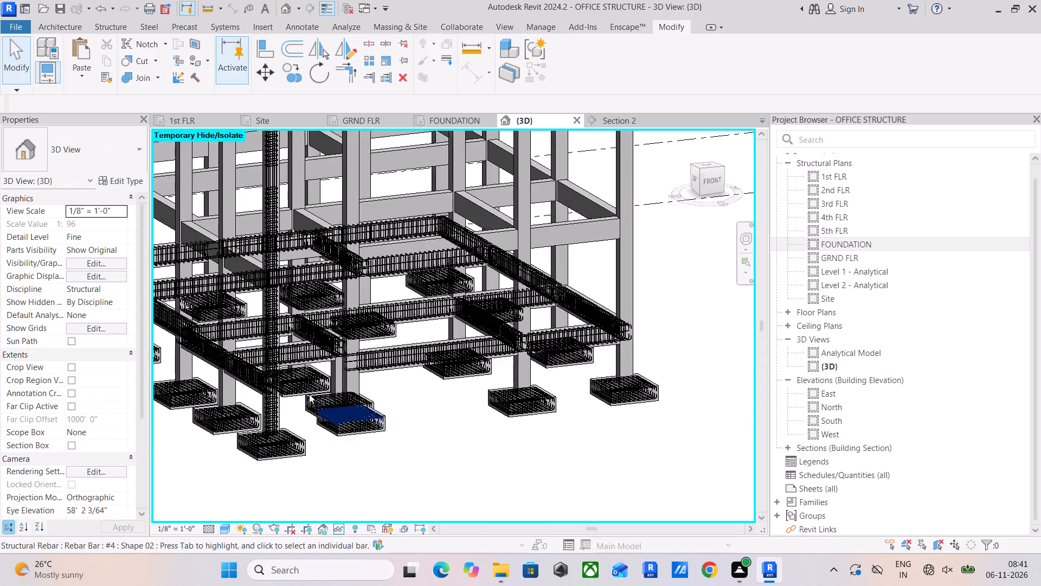
pyautogui.scroll(9, 304, 379)
pyautogui.moveTo(393, 393); pyautogui.dragTo(361, 428, button='middle')
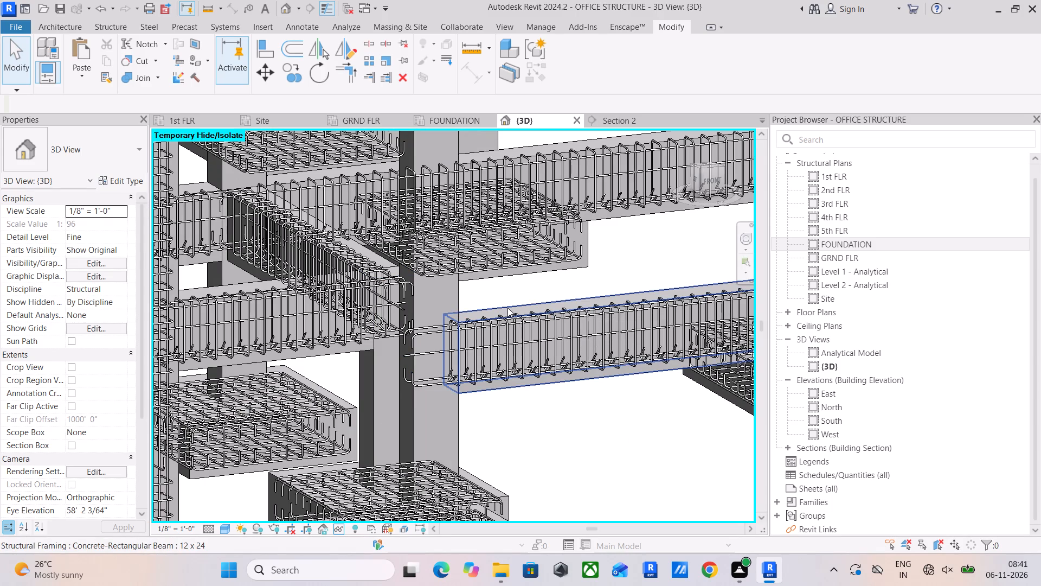
pyautogui.moveTo(595, 420); pyautogui.dragTo(548, 291)
pyautogui.click(569, 72)
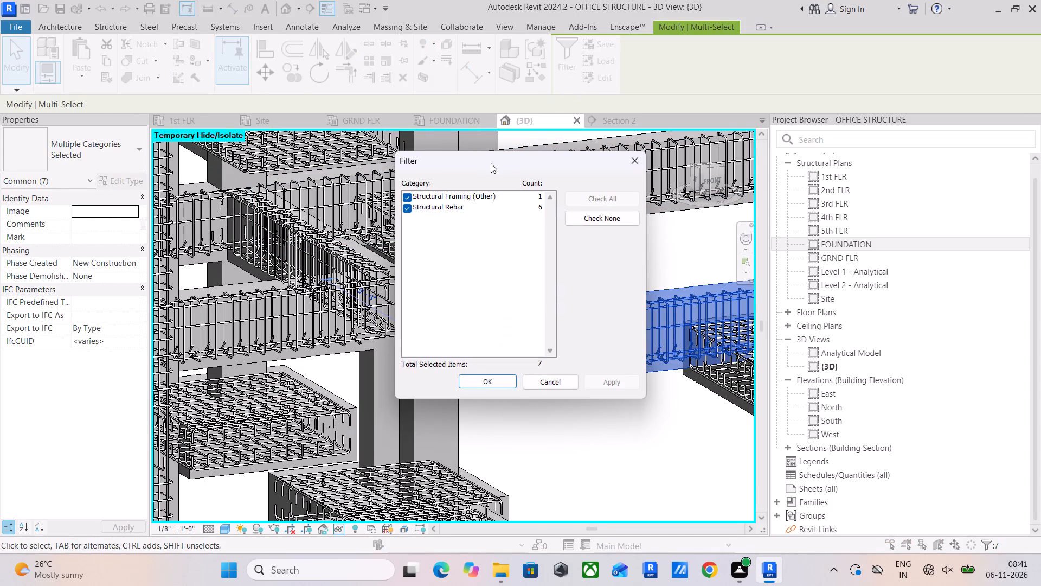
pyautogui.click(409, 196)
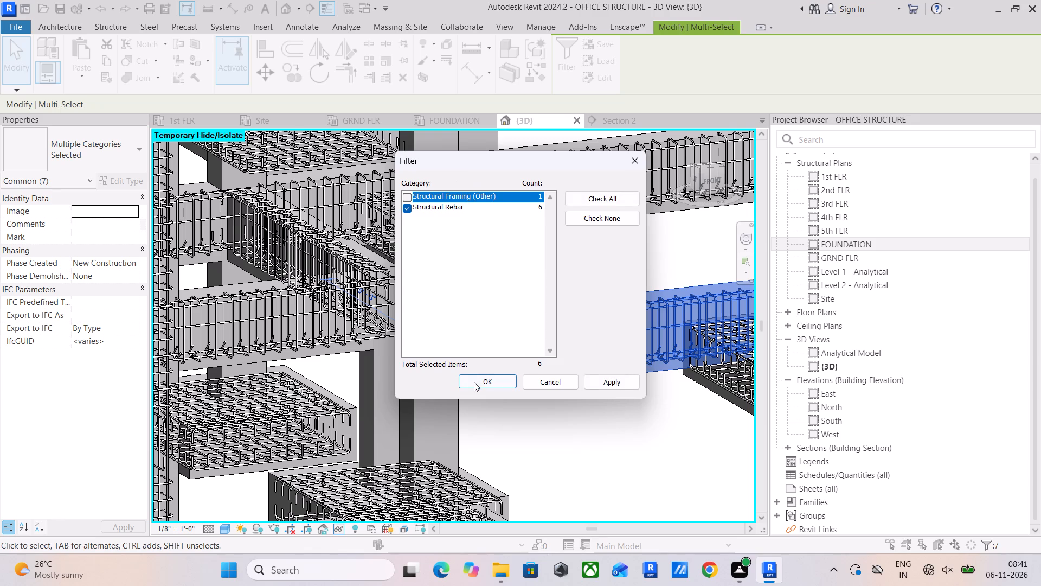
pyautogui.click(474, 382)
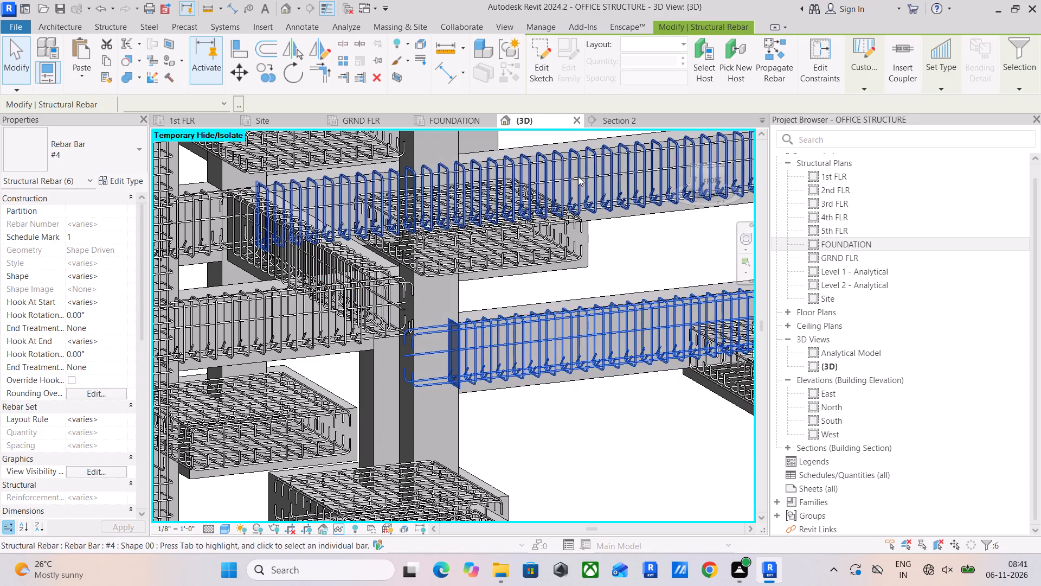
pyautogui.click(708, 181)
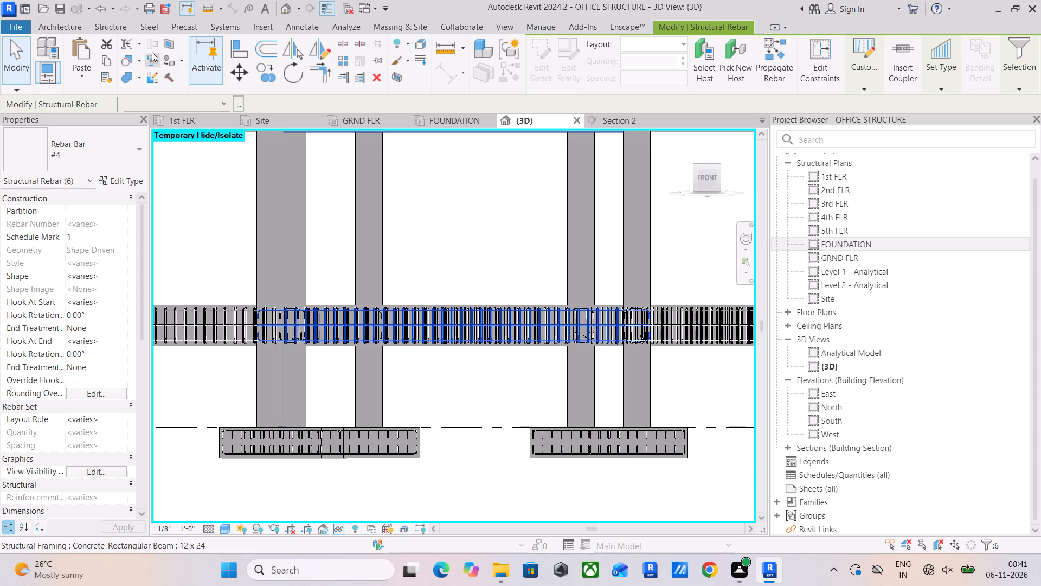
pyautogui.click(109, 62)
pyautogui.click(82, 74)
pyautogui.click(126, 125)
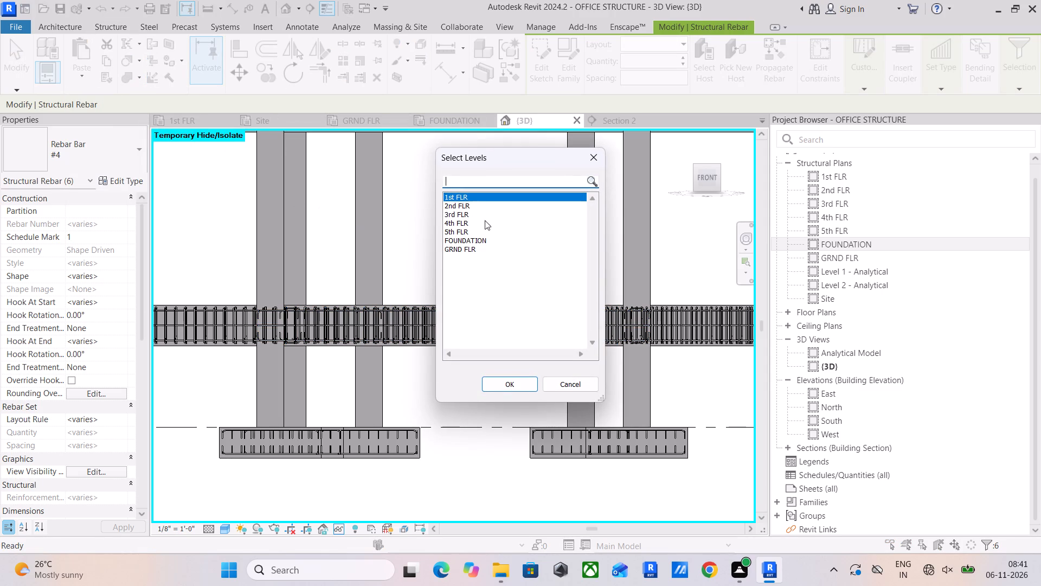
pyautogui.click(512, 391)
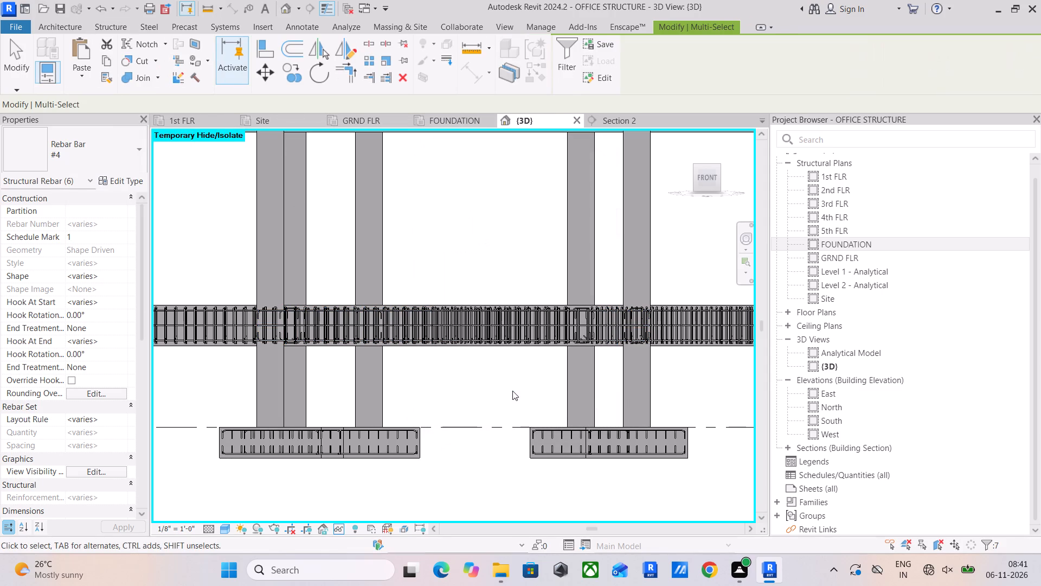
# Copy only the rebar of the adjoining GRND FLR front end-bay beam and paste it aligned to 1st FLR.
pyautogui.scroll(-2, 485, 262)
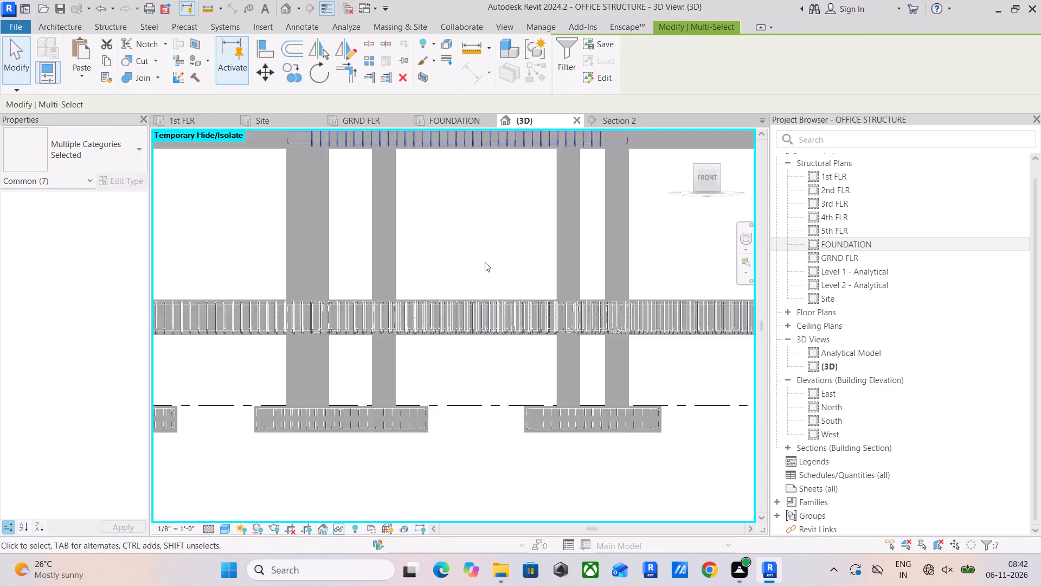
pyautogui.scroll(-1, 485, 262)
pyautogui.moveTo(485, 262); pyautogui.dragTo(488, 402, button='middle')
pyautogui.moveTo(547, 394); pyautogui.dragTo(443, 313, button='middle')
pyautogui.scroll(2, 526, 368)
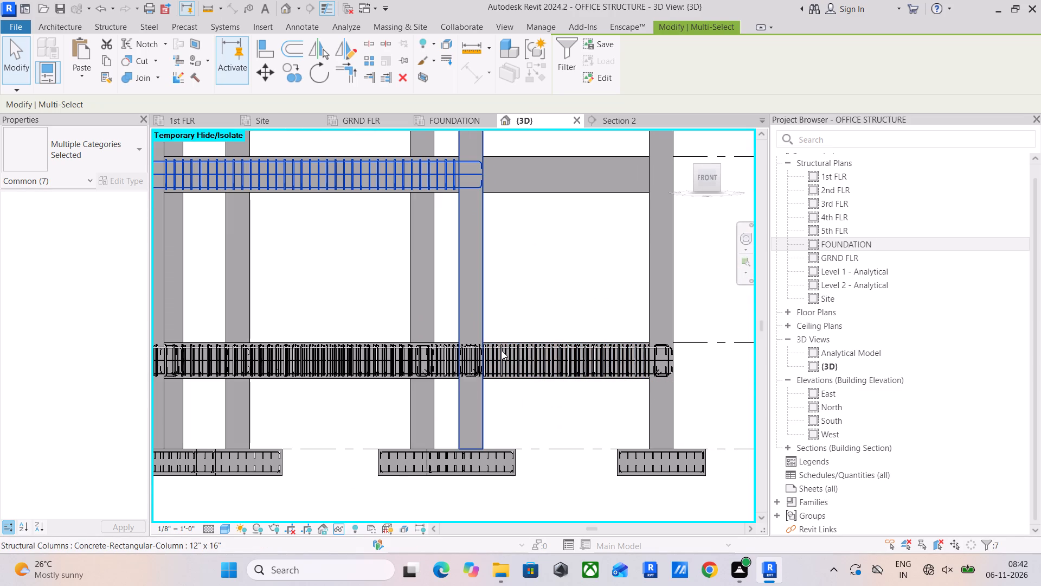
pyautogui.keyDown('shift'); pyautogui.moveTo(542, 381); pyautogui.dragTo(635, 479, button='middle'); pyautogui.keyUp('shift')
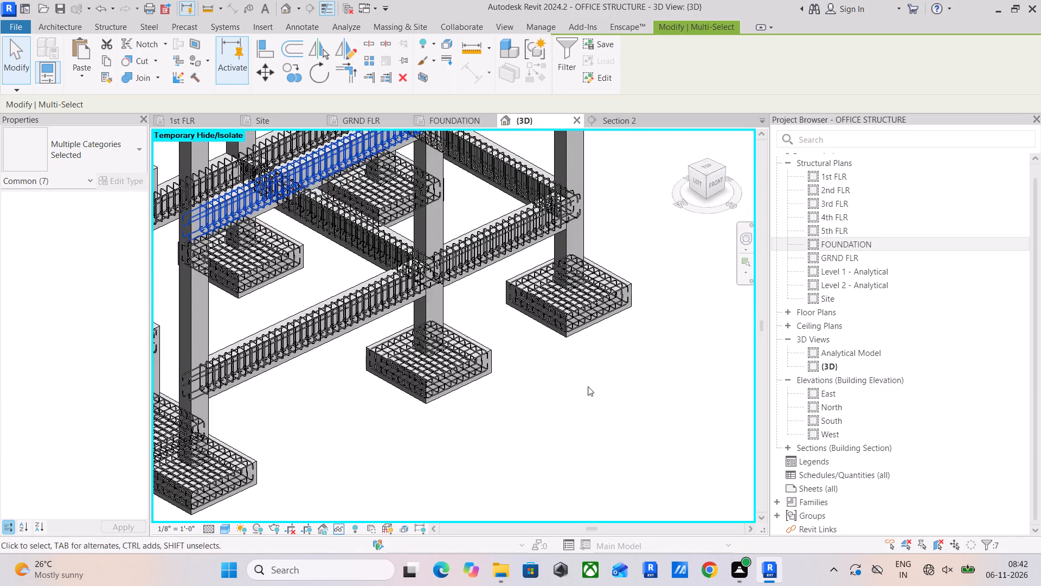
pyautogui.scroll(3, 516, 249)
pyautogui.moveTo(464, 297); pyautogui.dragTo(431, 207)
pyautogui.click(560, 59)
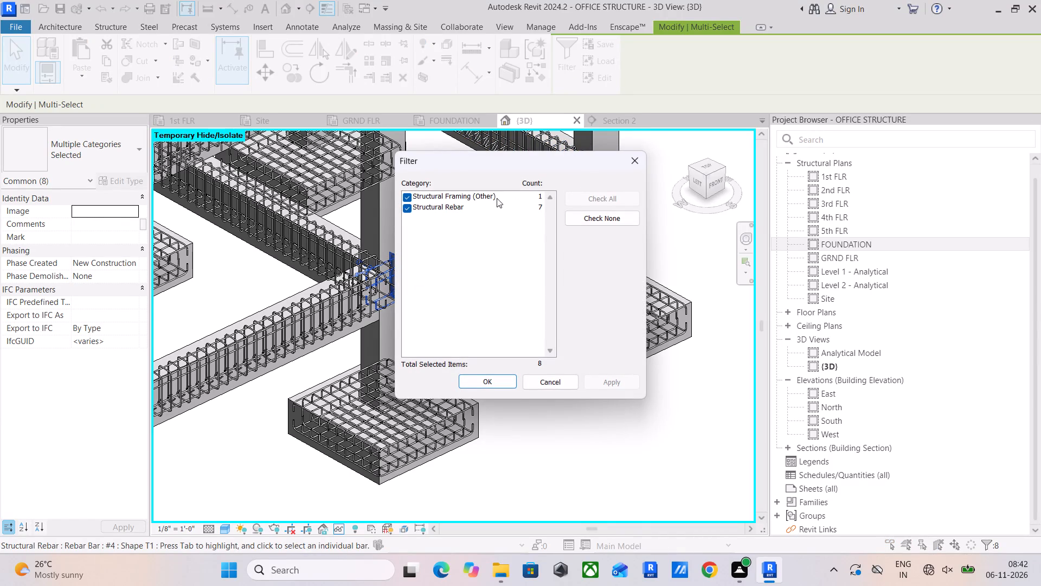
pyautogui.click(408, 194)
pyautogui.click(496, 384)
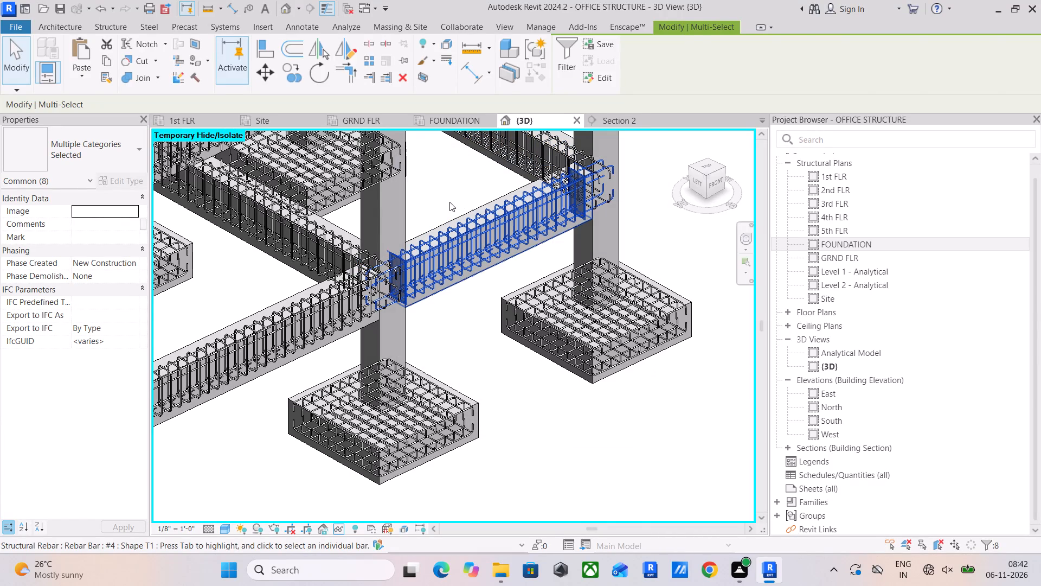
pyautogui.click(105, 63)
pyautogui.click(86, 74)
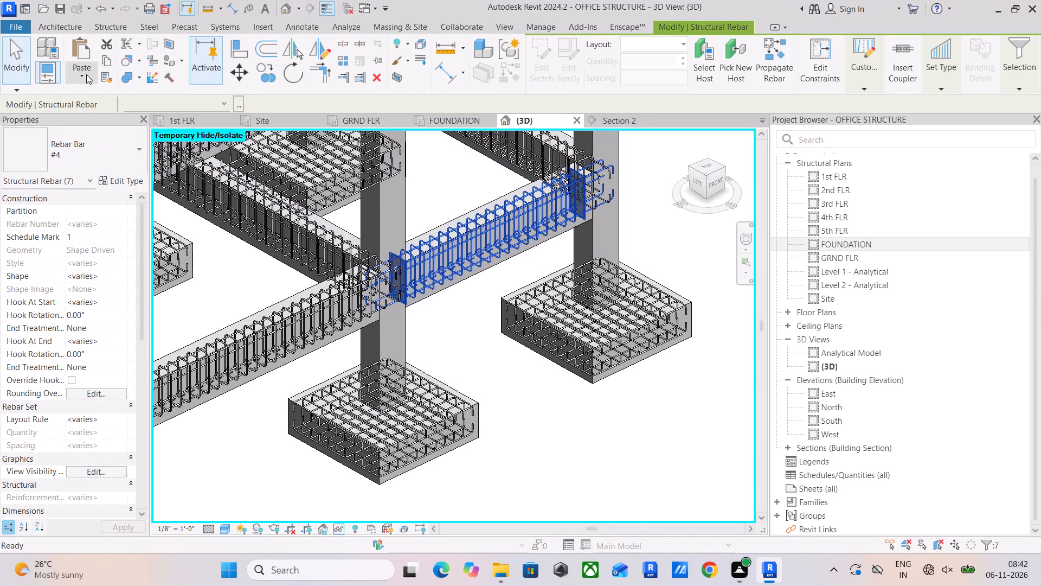
pyautogui.click(111, 133)
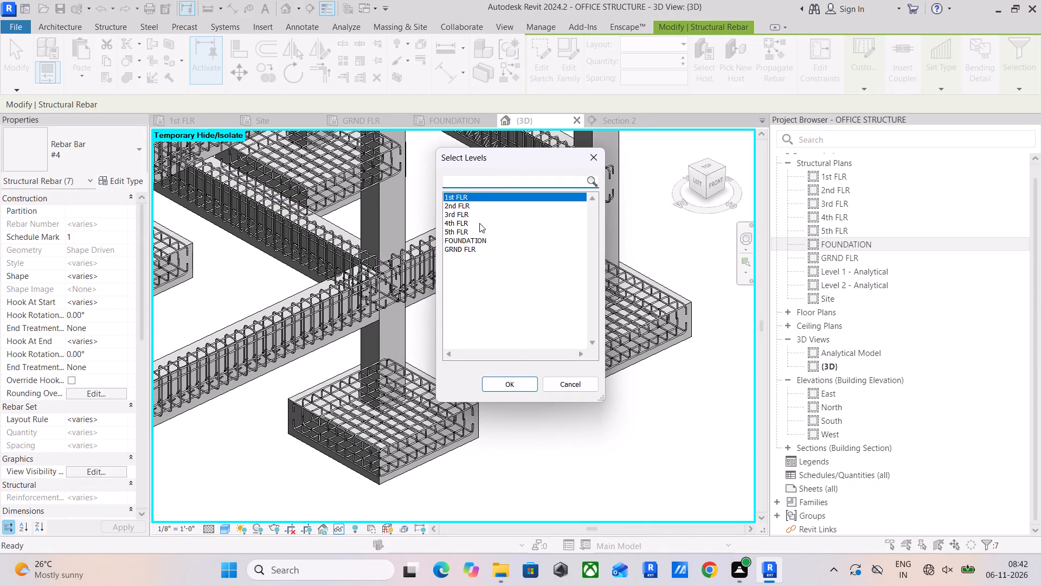
pyautogui.click(513, 385)
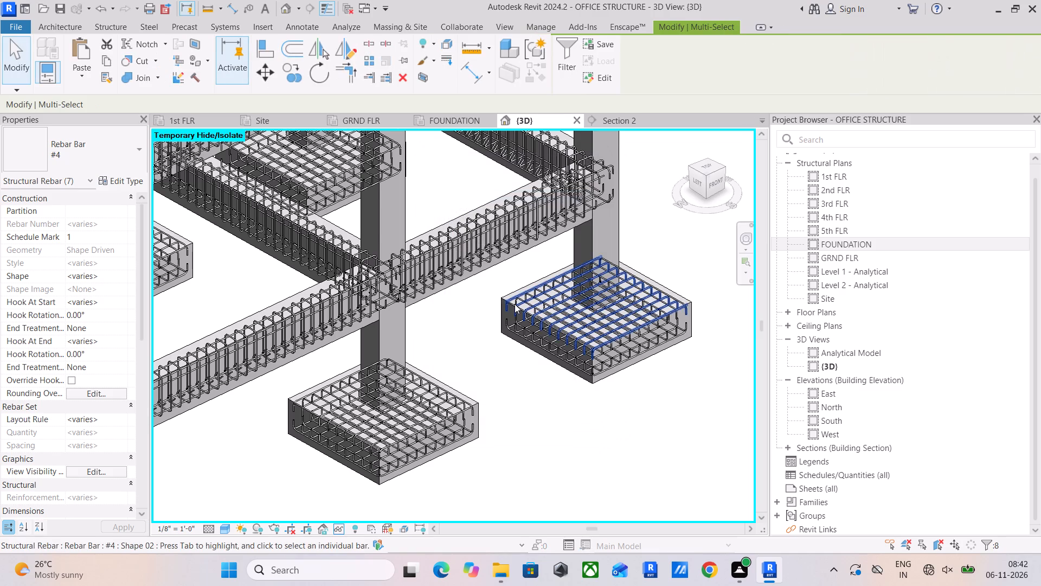
# Copy only the rebar of the GRND FLR end-bay beam on the structure's left face, beside the reinforced column, and paste it aligned to 1st FLR.
pyautogui.scroll(-4, 515, 304)
pyautogui.moveTo(492, 310); pyautogui.dragTo(603, 259, button='middle')
pyautogui.moveTo(428, 351); pyautogui.dragTo(516, 293, button='middle')
pyautogui.keyDown('shift'); pyautogui.moveTo(403, 356); pyautogui.dragTo(562, 357, button='middle'); pyautogui.keyUp('shift')
pyautogui.moveTo(553, 358); pyautogui.dragTo(163, 351, button='middle')
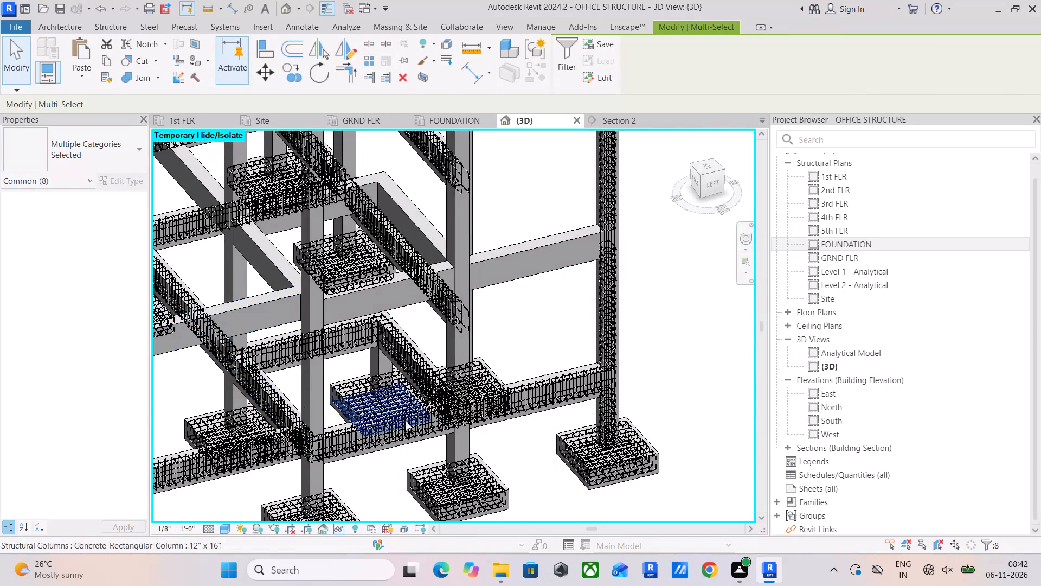
pyautogui.scroll(4, 423, 422)
pyautogui.keyDown('shift'); pyautogui.moveTo(497, 427); pyautogui.dragTo(525, 439, button='middle'); pyautogui.keyUp('shift')
pyautogui.moveTo(542, 439); pyautogui.dragTo(197, 413, button='middle')
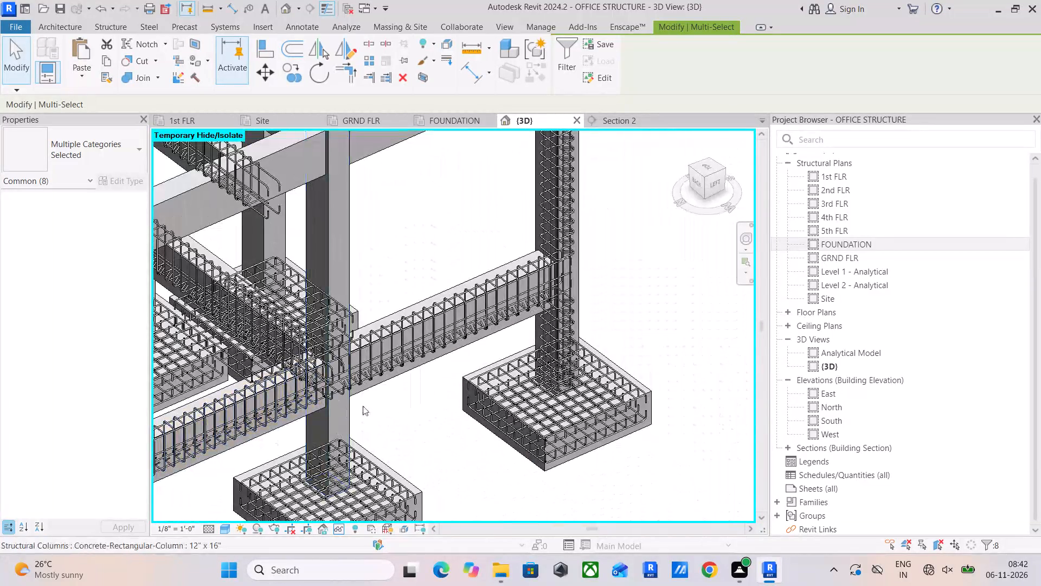
pyautogui.moveTo(433, 413); pyautogui.dragTo(417, 284)
pyautogui.click(571, 53)
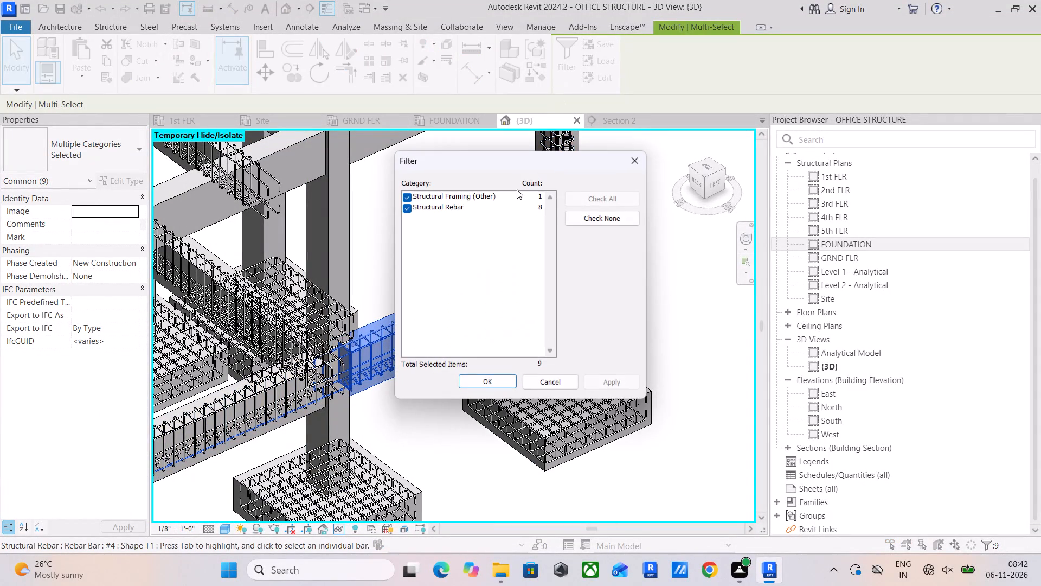
pyautogui.click(405, 195)
pyautogui.click(480, 380)
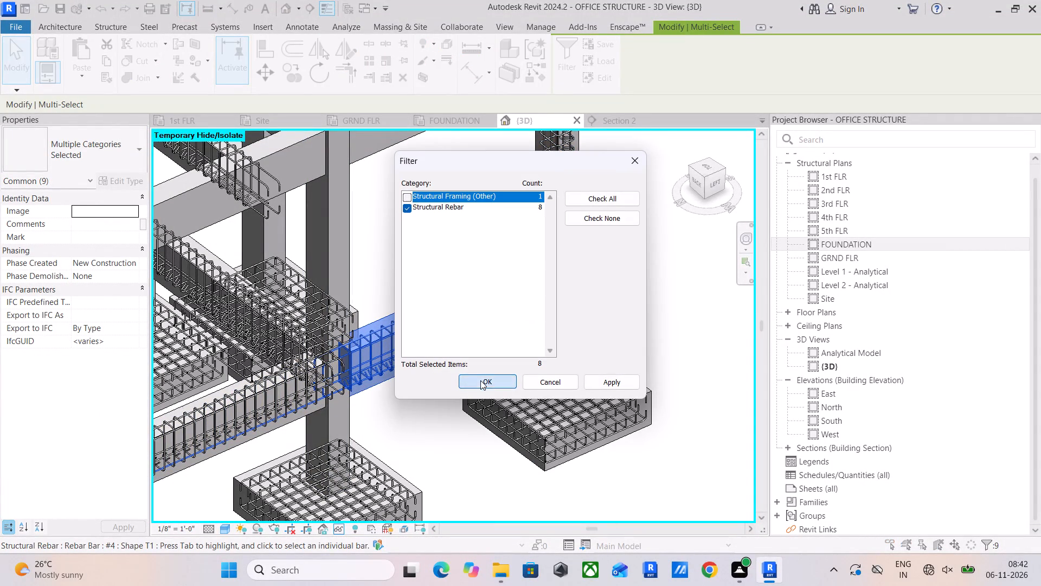
pyautogui.moveTo(420, 225); pyautogui.dragTo(435, 295, button='middle')
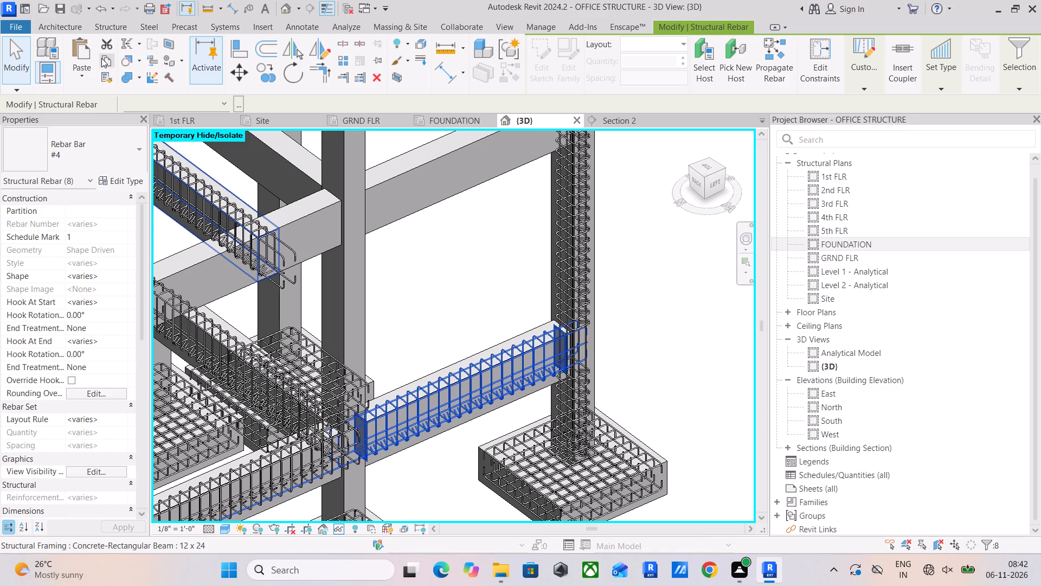
pyautogui.click(101, 58)
pyautogui.click(82, 72)
pyautogui.click(97, 118)
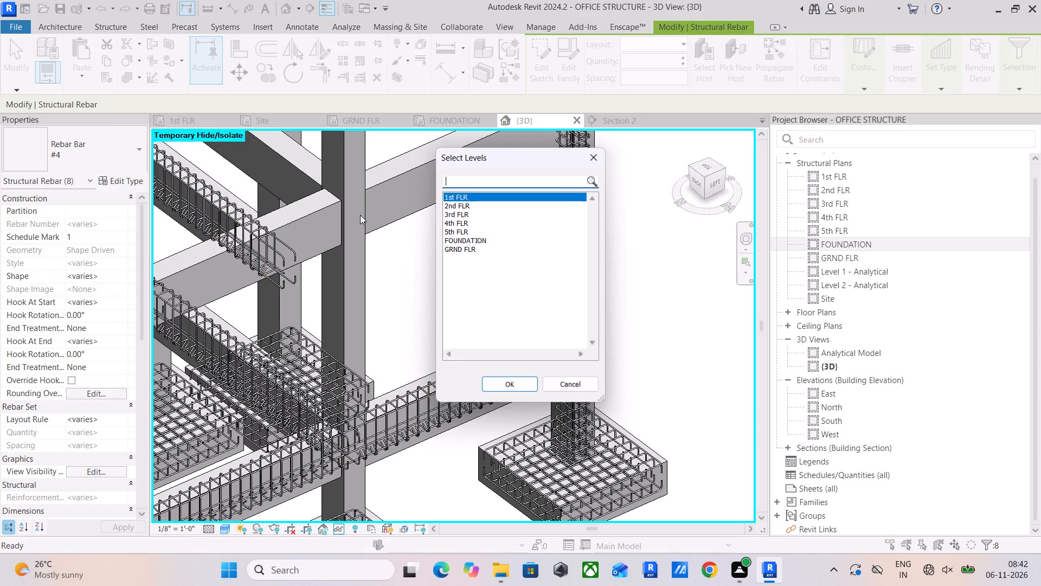
pyautogui.click(519, 385)
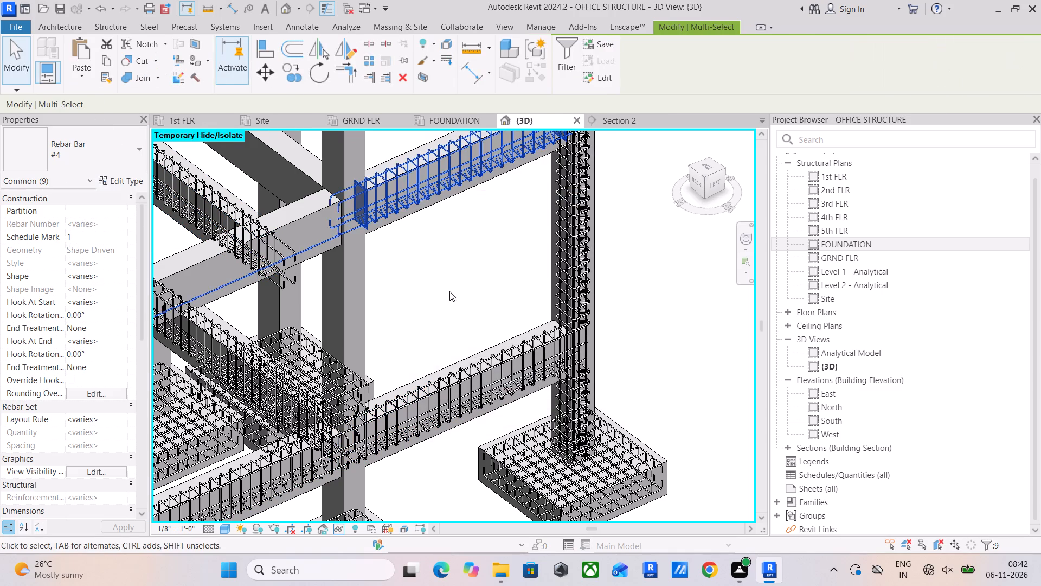
# Copy only the rebar of the adjoining GRND FLR beam on the structure's left face and paste it aligned to 1st FLR.
pyautogui.scroll(-2, 449, 291)
pyautogui.moveTo(449, 291); pyautogui.dragTo(491, 245, button='middle')
pyautogui.keyDown('shift'); pyautogui.moveTo(410, 415); pyautogui.dragTo(422, 429, button='middle'); pyautogui.keyUp('shift')
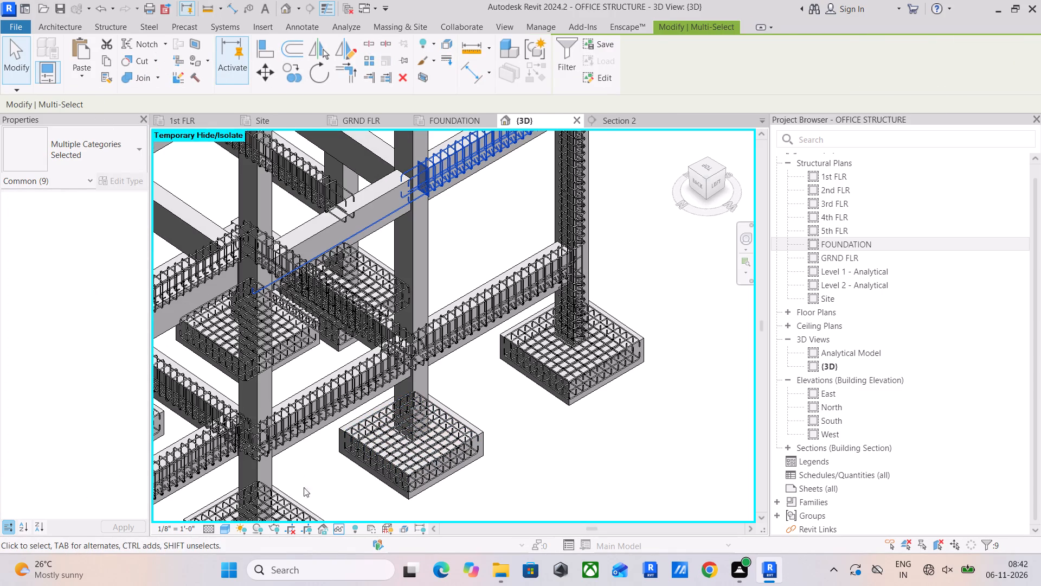
pyautogui.moveTo(312, 472); pyautogui.dragTo(291, 379)
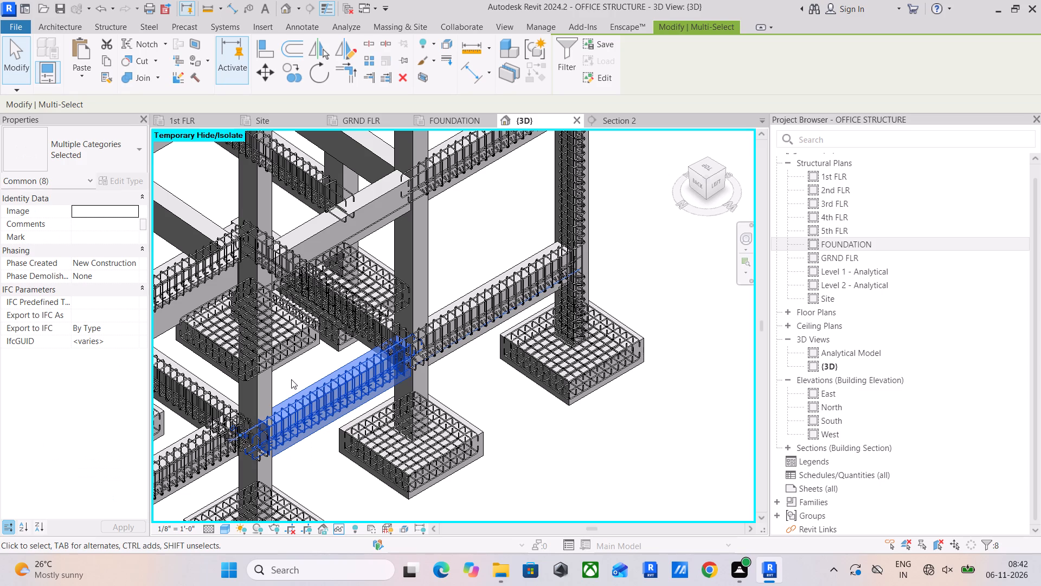
pyautogui.click(575, 72)
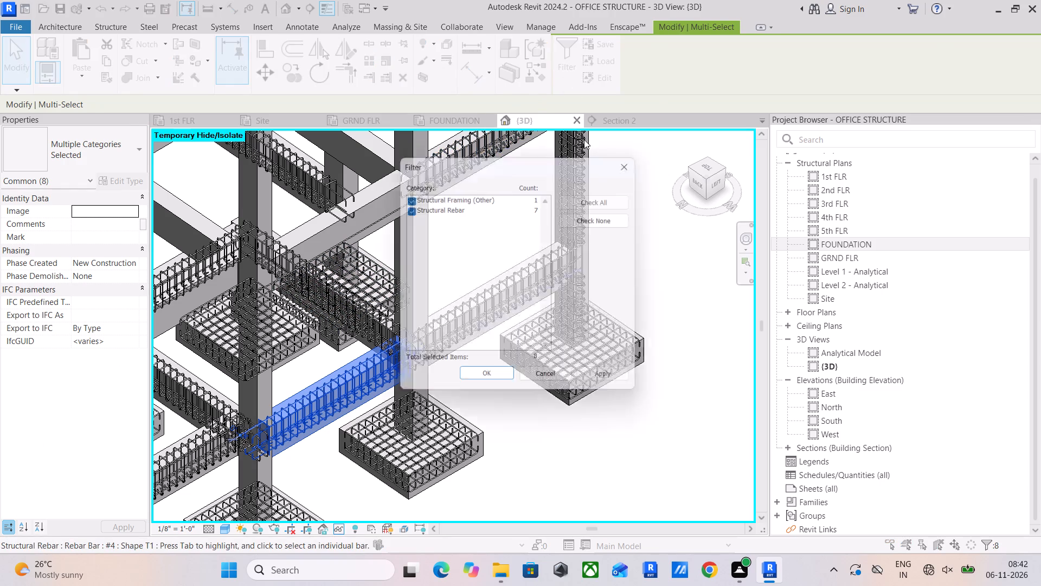
pyautogui.moveTo(404, 195); pyautogui.dragTo(408, 200)
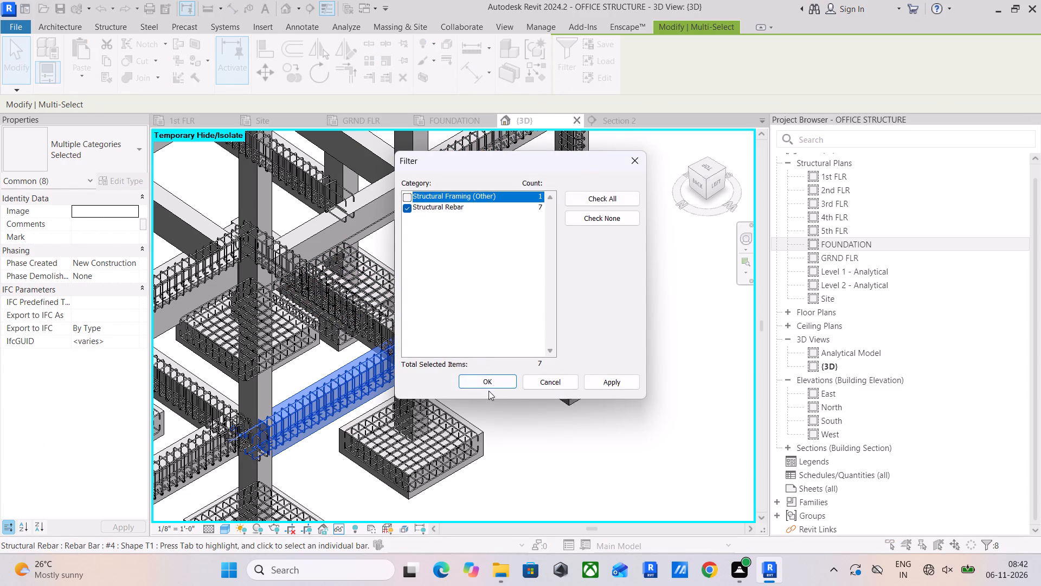
pyautogui.click(489, 388)
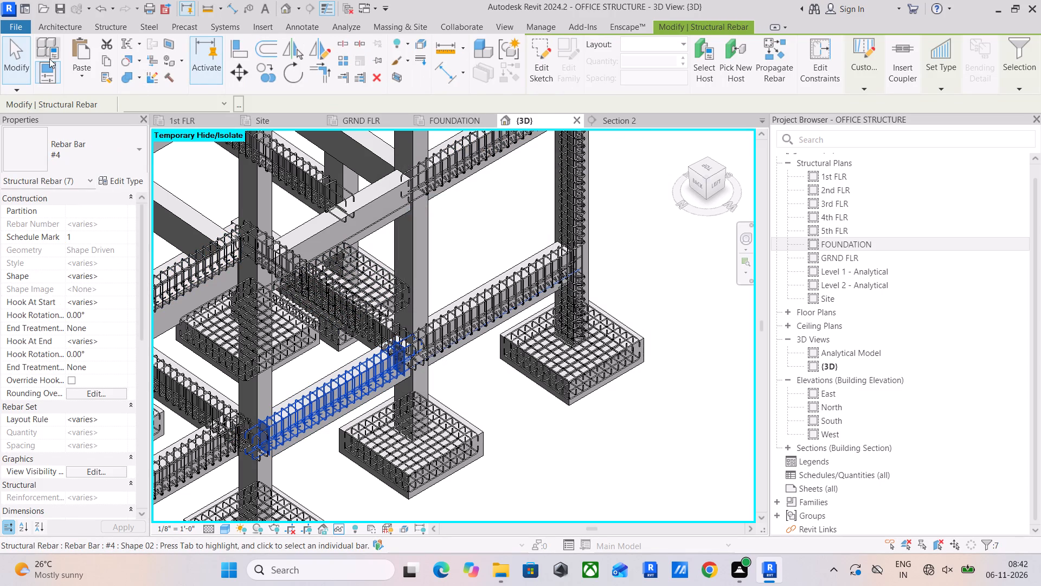
pyautogui.click(102, 62)
pyautogui.click(82, 82)
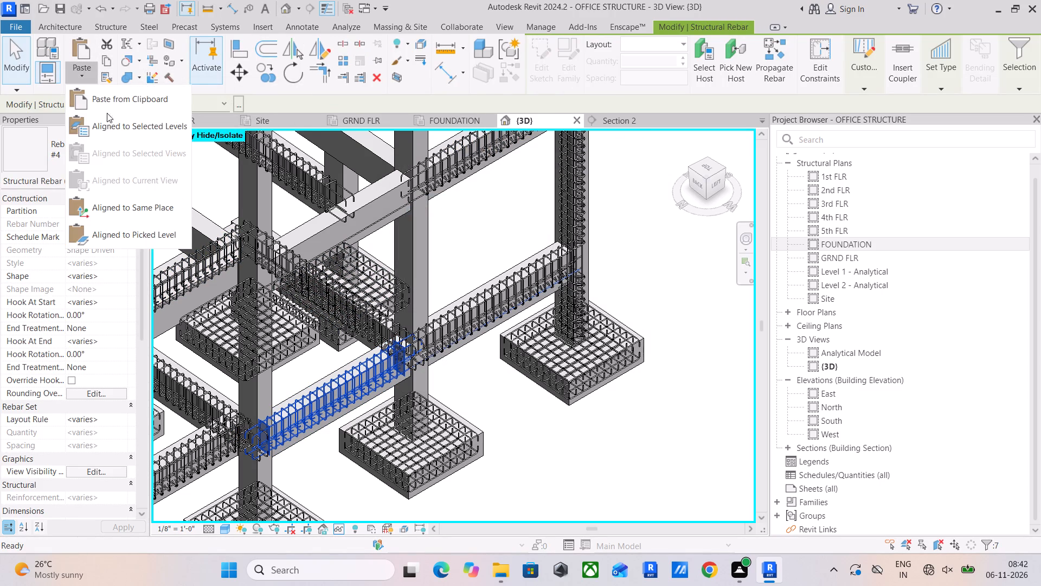
pyautogui.click(111, 122)
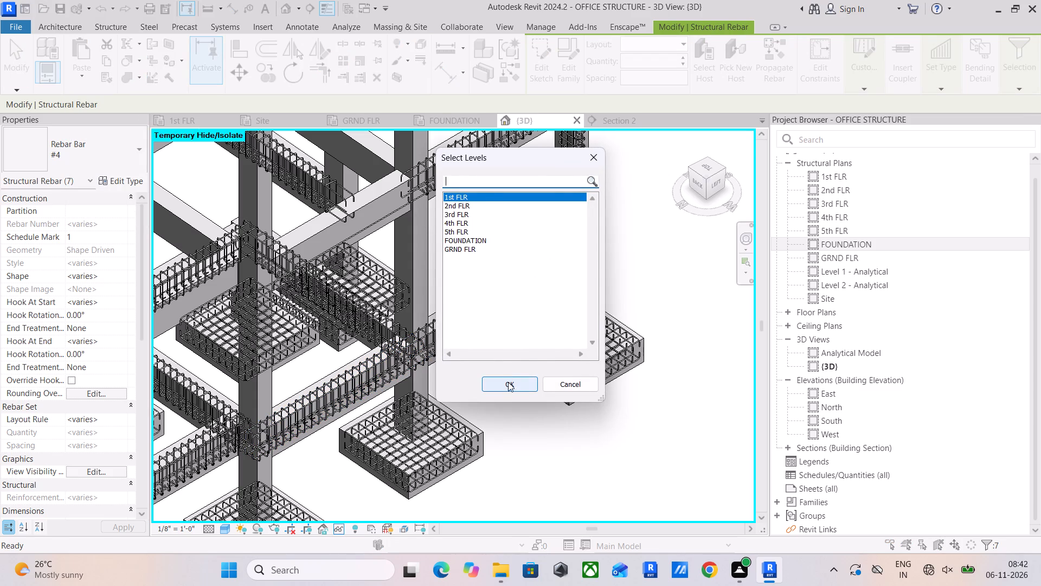
pyautogui.click(508, 383)
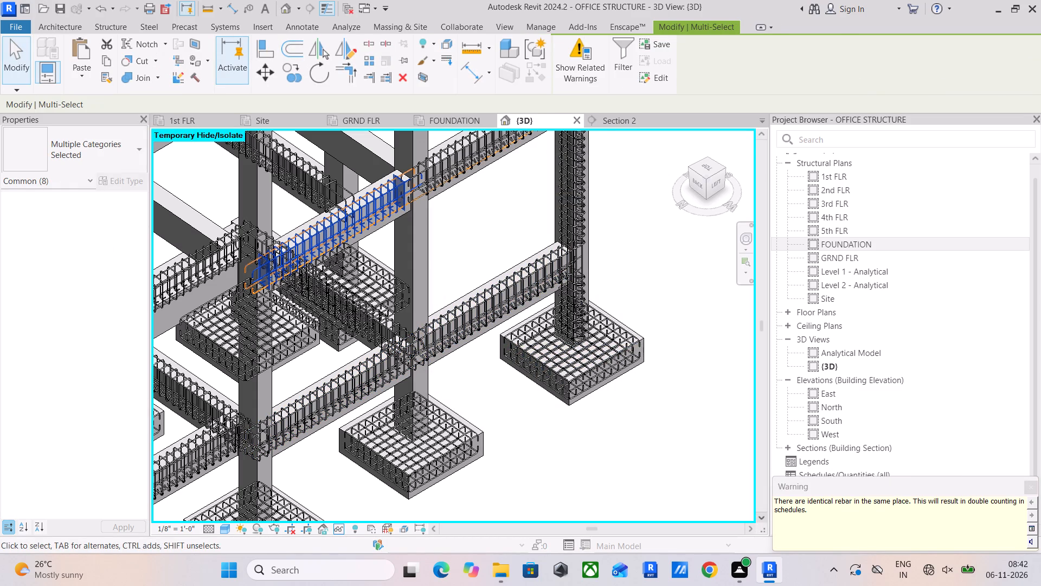
# Delete the duplicate long bottom bar, Shape 02, running through the two 1st FLR left-face beams.
pyautogui.scroll(3, 541, 232)
pyautogui.moveTo(355, 296); pyautogui.dragTo(417, 444, button='middle')
pyautogui.scroll(2, 415, 335)
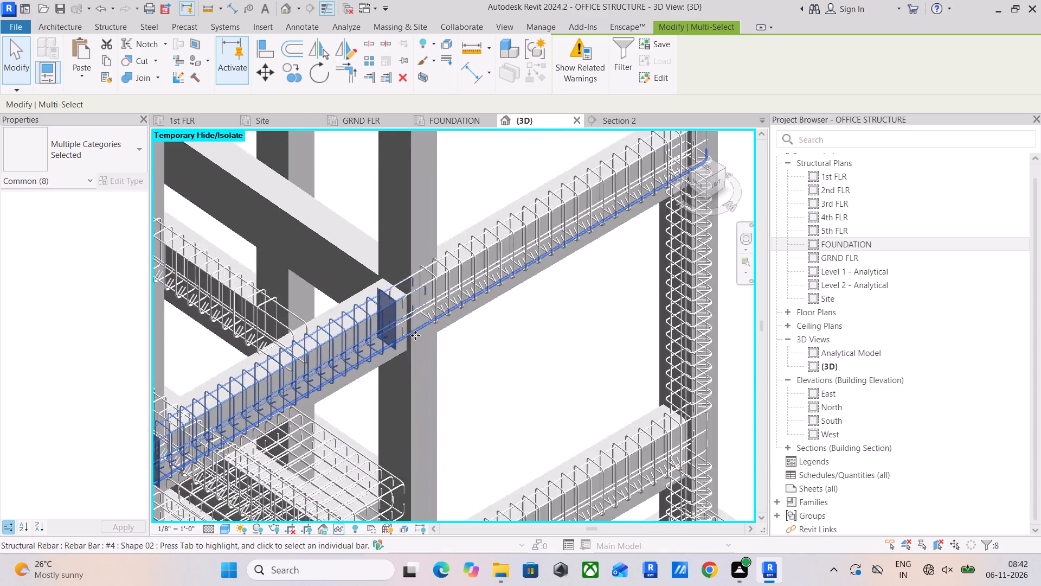
pyautogui.scroll(2, 415, 335)
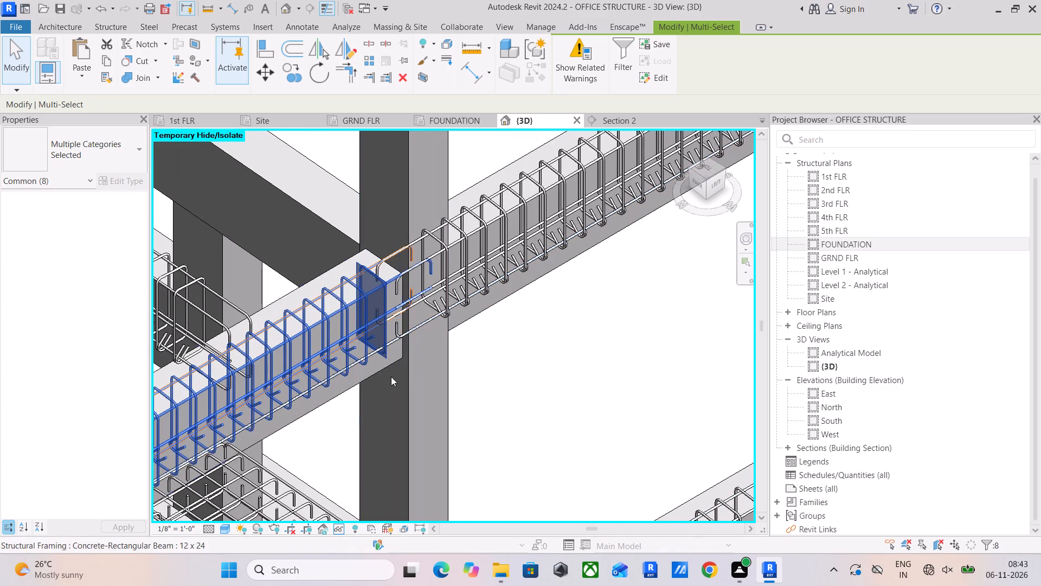
pyautogui.click(500, 365)
pyautogui.click(374, 354)
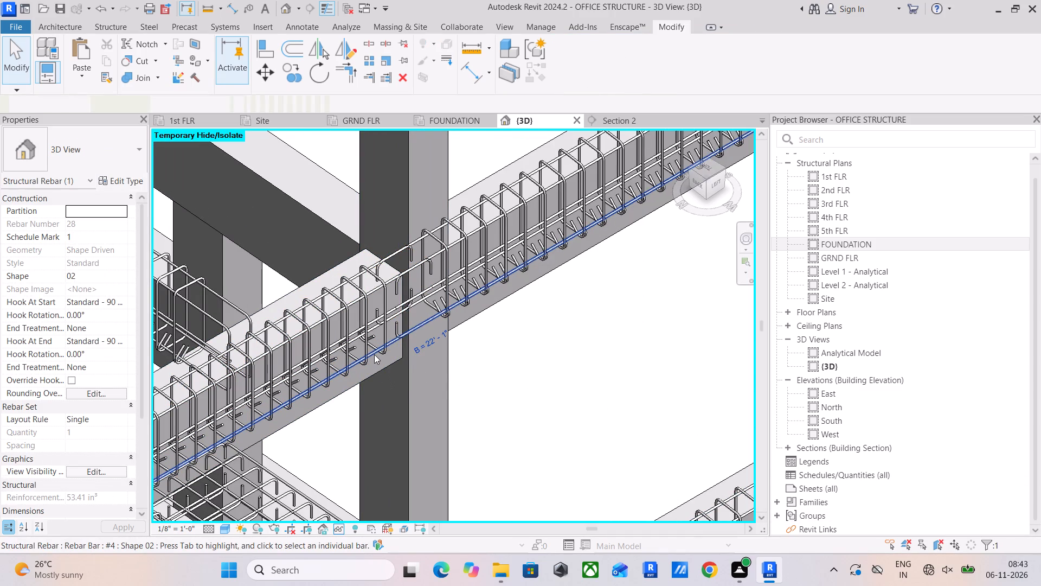
pyautogui.scroll(-4, 501, 334)
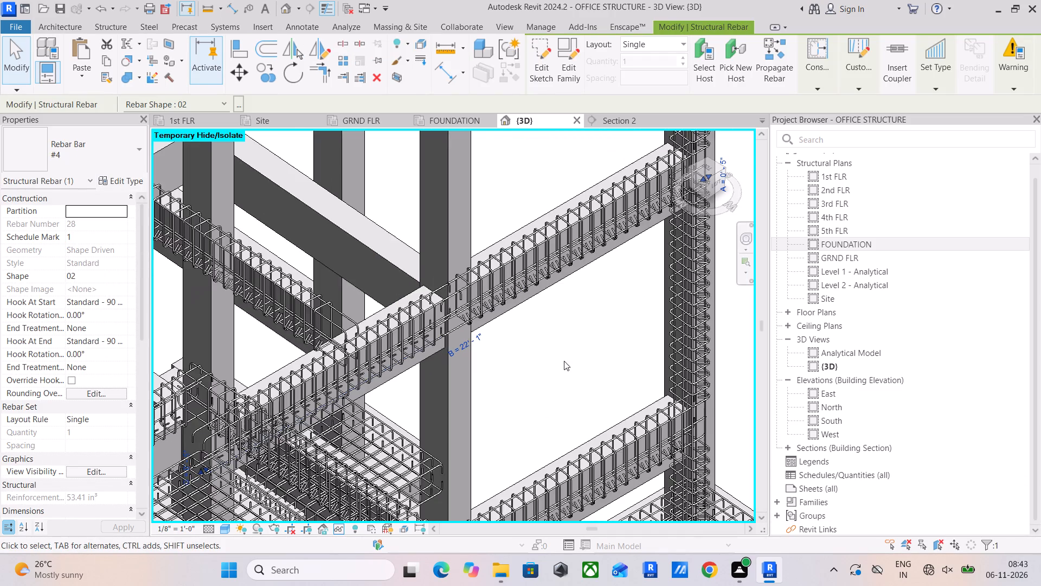
pyautogui.scroll(5, 372, 351)
pyautogui.scroll(-4, 410, 364)
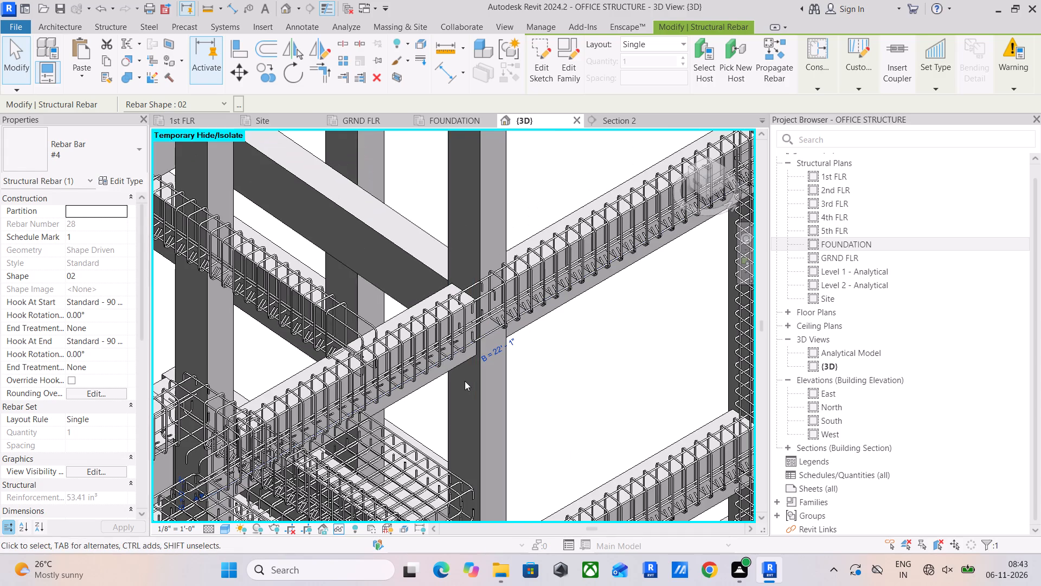
pyautogui.press('Delete')
# Delete the straight Shape 00 mid-height bar in the newly reinforced 1st FLR left-face beam.
pyautogui.scroll(4, 448, 289)
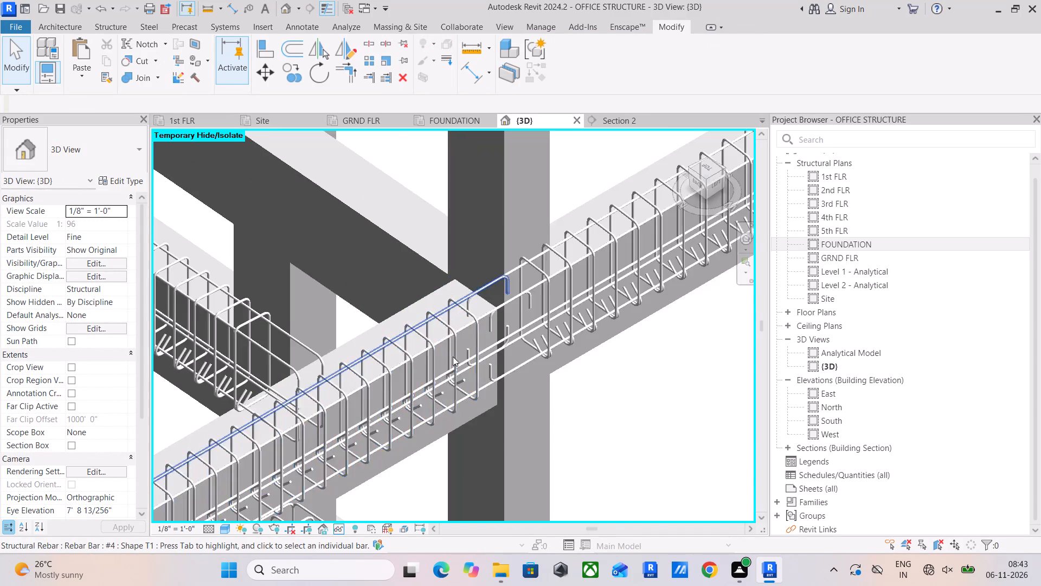
pyautogui.scroll(2, 437, 388)
pyautogui.click(415, 390)
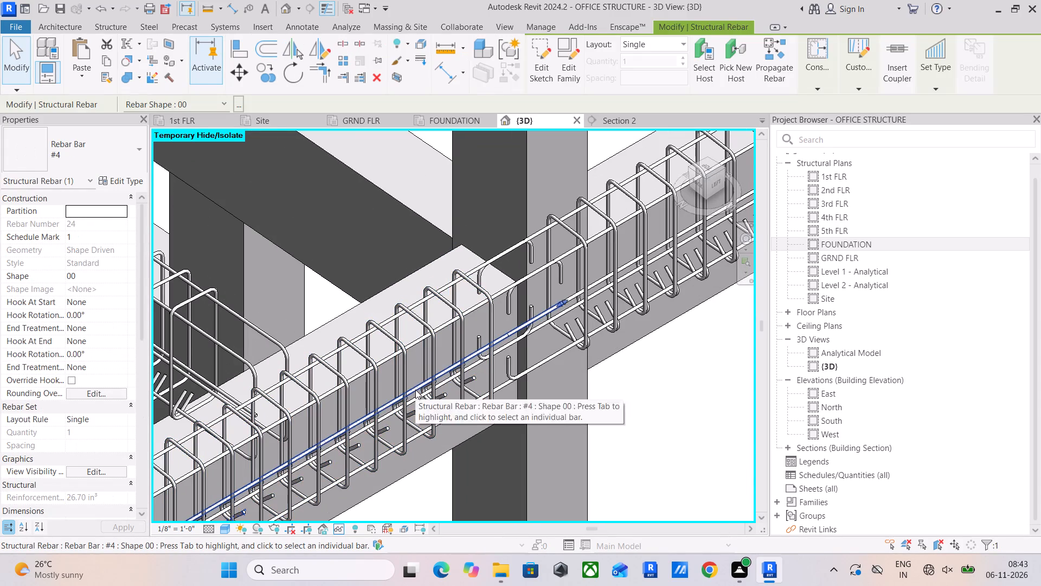
pyautogui.scroll(-3, 415, 390)
pyautogui.scroll(-3, 497, 386)
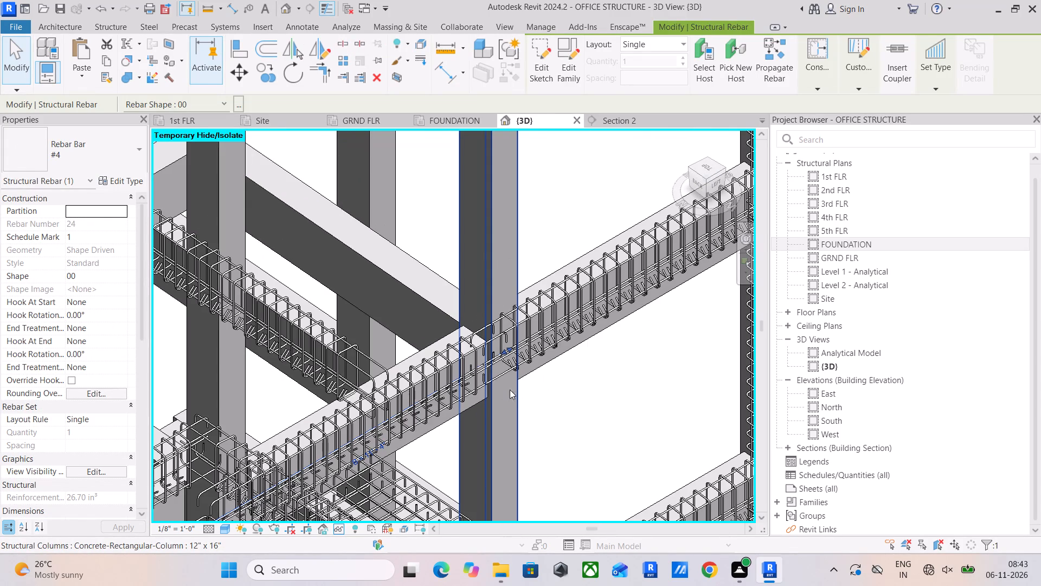
pyautogui.keyDown('shift'); pyautogui.moveTo(508, 393); pyautogui.dragTo(460, 380, button='middle'); pyautogui.keyUp('shift')
pyautogui.press('Delete')
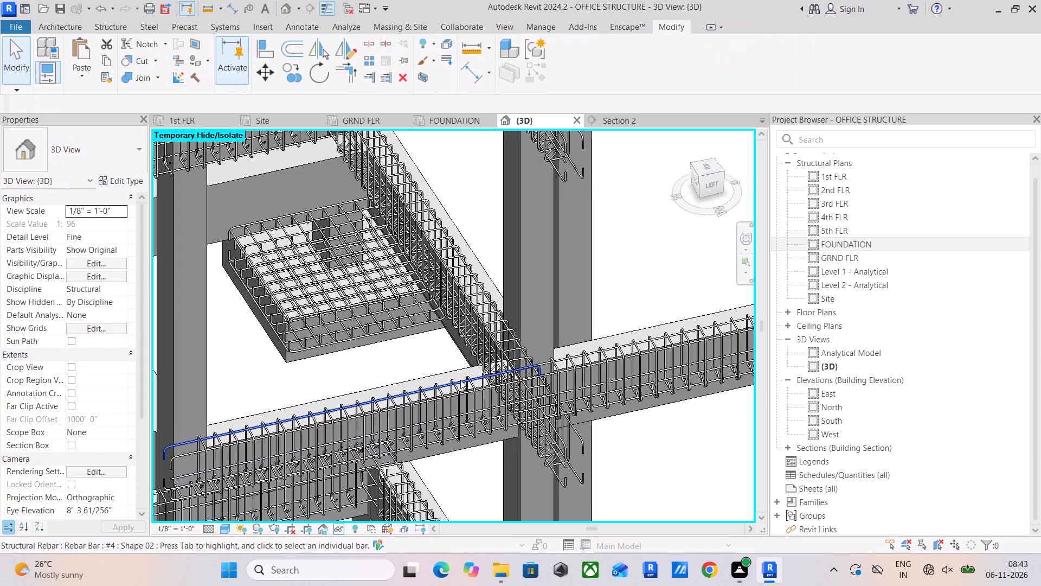
# Examine the top, middle and bottom longitudinal bars of the 1st FLR left-face beams one by one at the column joint for duplicates.
pyautogui.scroll(-1, 447, 415)
pyautogui.scroll(4, 394, 391)
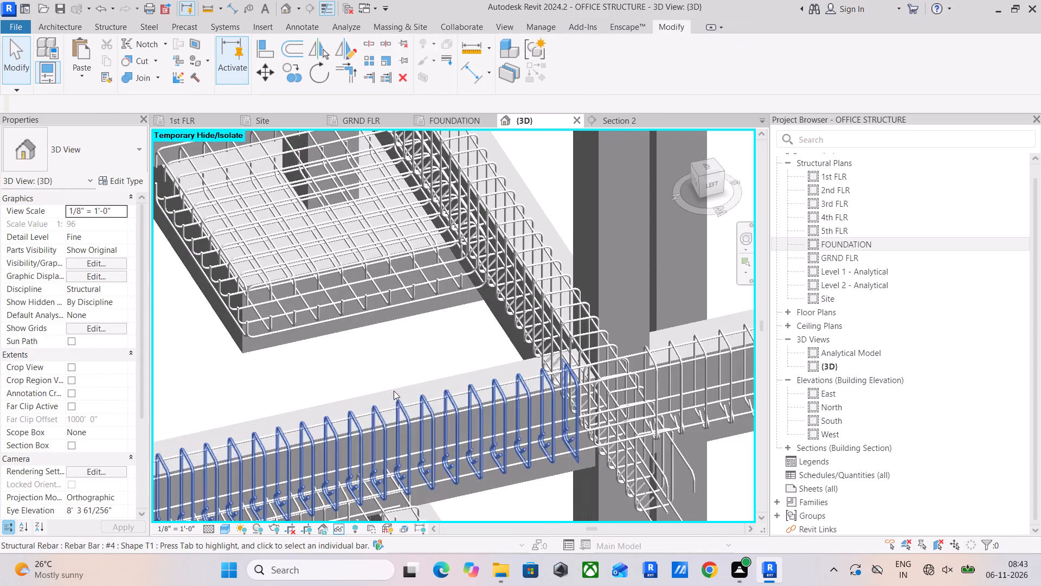
pyautogui.click(391, 410)
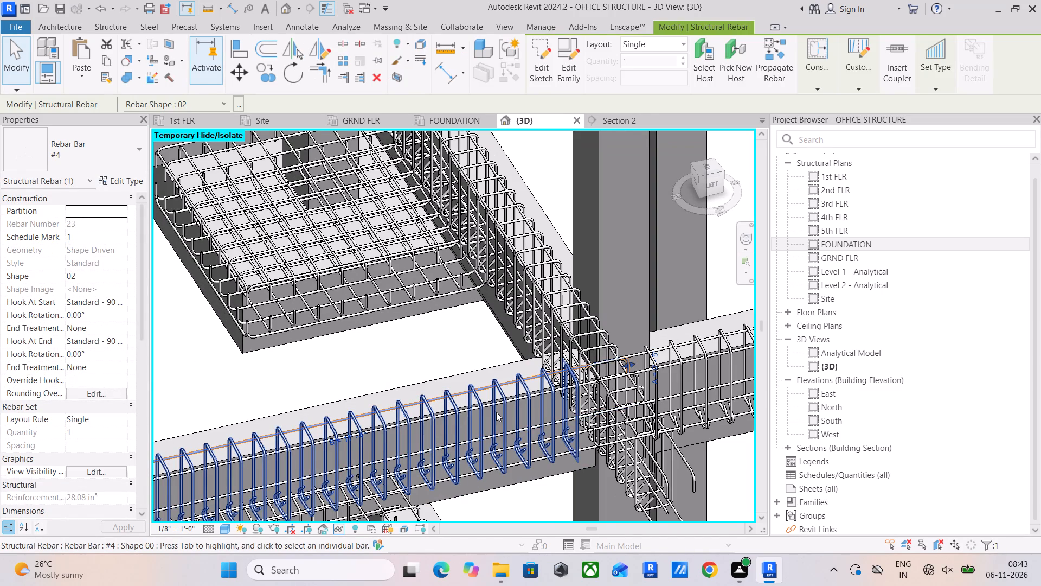
pyautogui.keyDown('shift'); pyautogui.moveTo(444, 424); pyautogui.dragTo(646, 399, button='middle'); pyautogui.keyUp('shift')
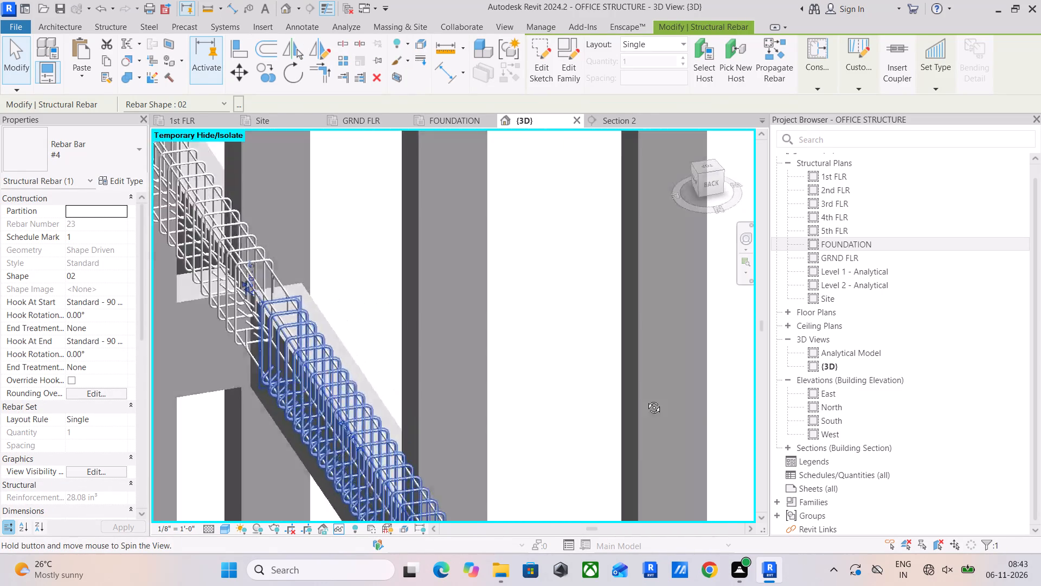
pyautogui.keyDown('shift'); pyautogui.moveTo(646, 399); pyautogui.dragTo(651, 398, button='middle'); pyautogui.keyUp('shift')
pyautogui.scroll(4, 194, 333)
pyautogui.scroll(4, 242, 303)
pyautogui.keyDown('shift'); pyautogui.moveTo(267, 342); pyautogui.dragTo(298, 359, button='middle'); pyautogui.keyUp('shift')
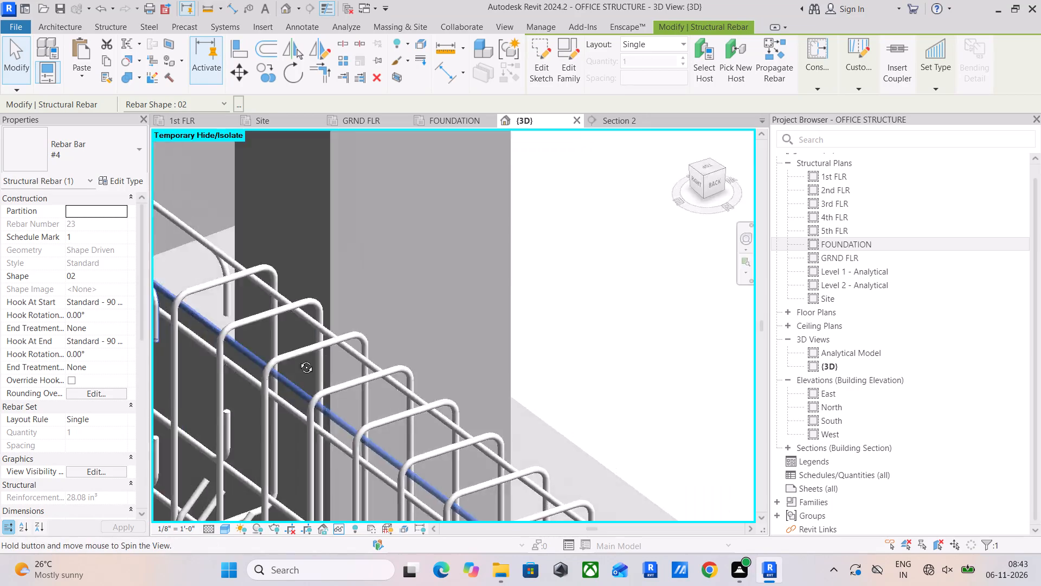
pyautogui.keyDown('shift'); pyautogui.moveTo(298, 359); pyautogui.dragTo(335, 364, button='middle'); pyautogui.keyUp('shift')
pyautogui.scroll(-4, 293, 422)
pyautogui.moveTo(293, 432); pyautogui.dragTo(445, 401, button='middle')
pyautogui.keyDown('shift'); pyautogui.moveTo(340, 422); pyautogui.dragTo(359, 423, button='middle'); pyautogui.keyUp('shift')
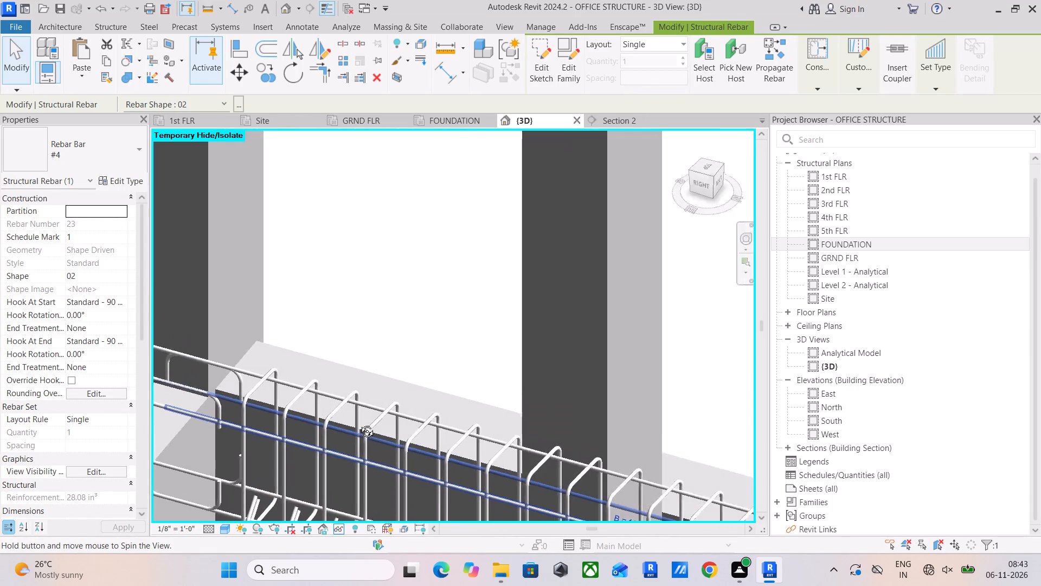
pyautogui.keyDown('shift'); pyautogui.moveTo(359, 423); pyautogui.dragTo(393, 388, button='middle'); pyautogui.keyUp('shift')
pyautogui.moveTo(325, 442); pyautogui.dragTo(470, 373, button='middle')
pyautogui.scroll(4, 325, 430)
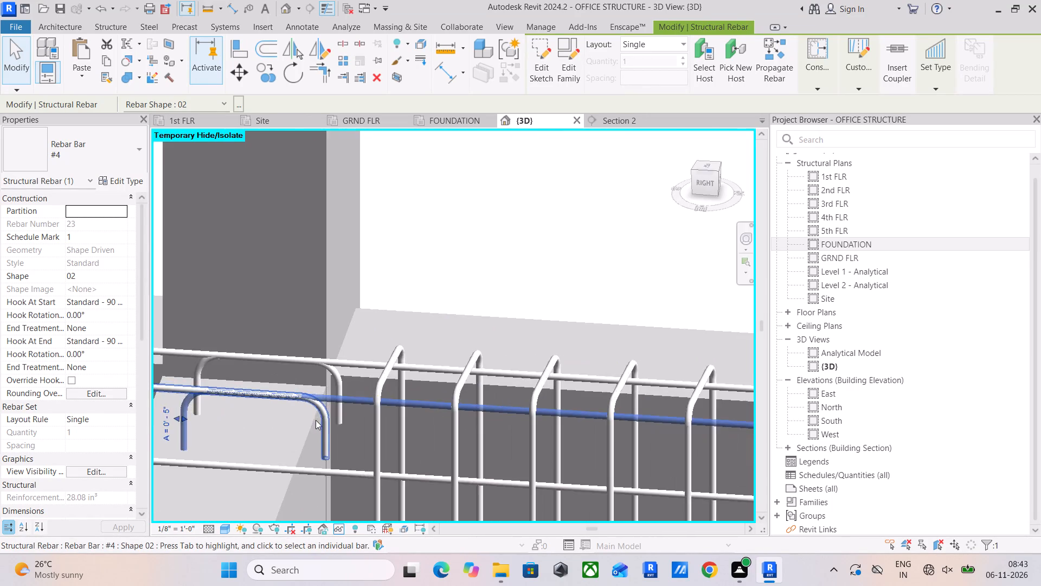
pyautogui.scroll(4, 318, 400)
pyautogui.scroll(-3, 310, 406)
pyautogui.moveTo(310, 411); pyautogui.dragTo(398, 424, button='middle')
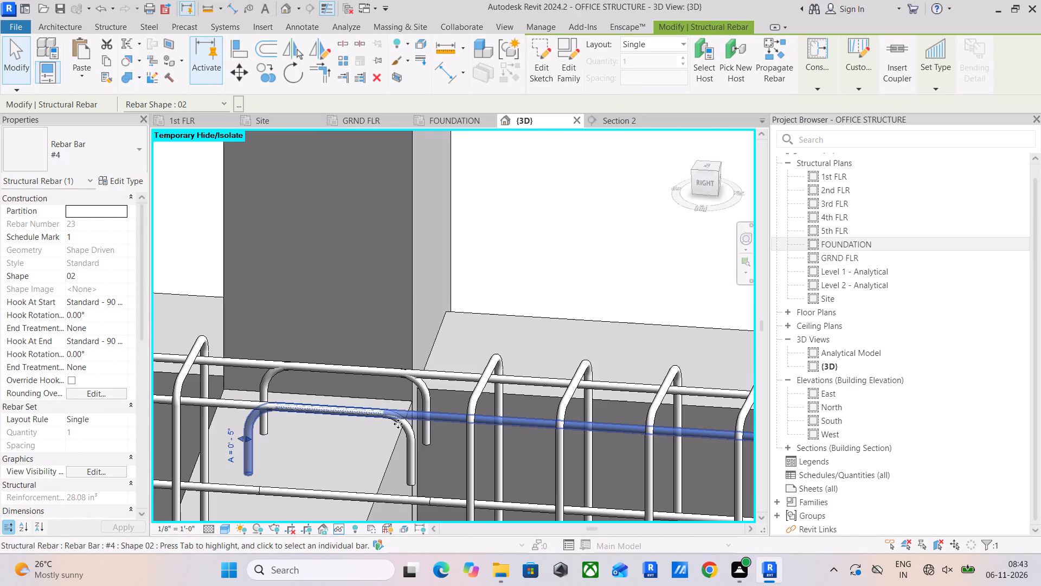
pyautogui.scroll(-5, 398, 424)
pyautogui.moveTo(448, 460); pyautogui.dragTo(405, 402, button='middle')
pyautogui.click(419, 410)
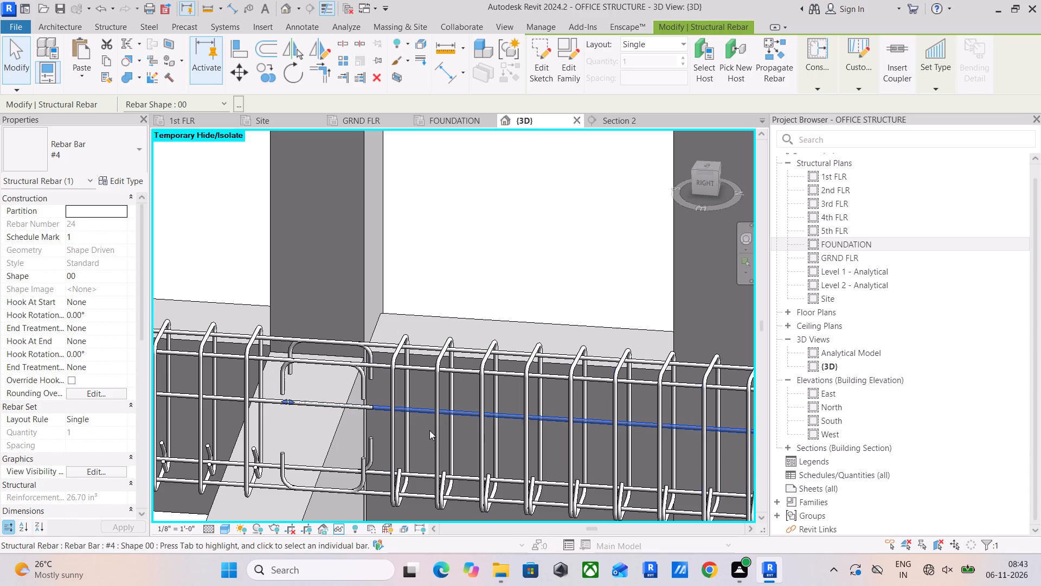
pyautogui.click(428, 474)
pyautogui.click(419, 492)
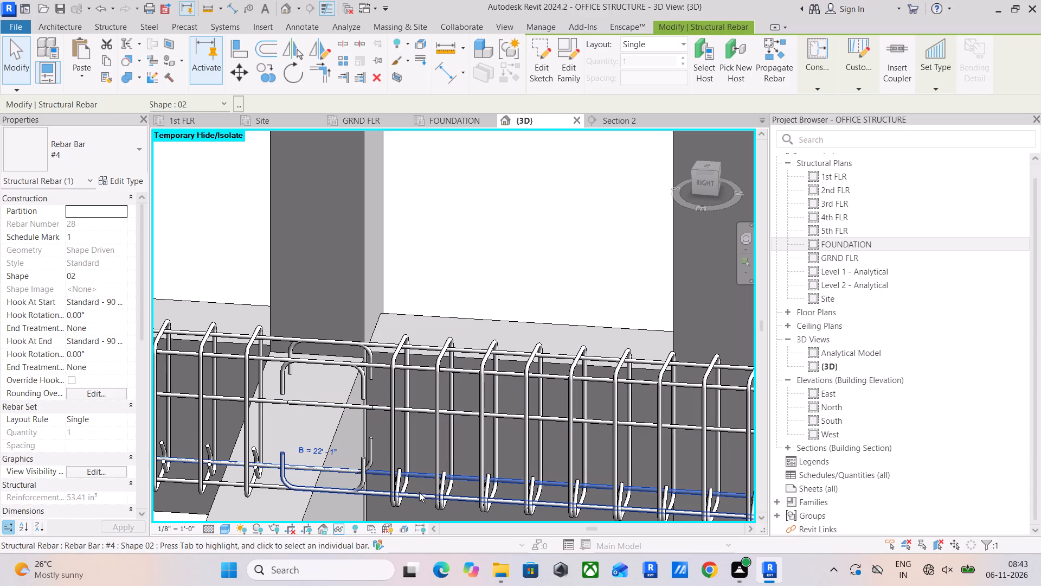
pyautogui.click(425, 472)
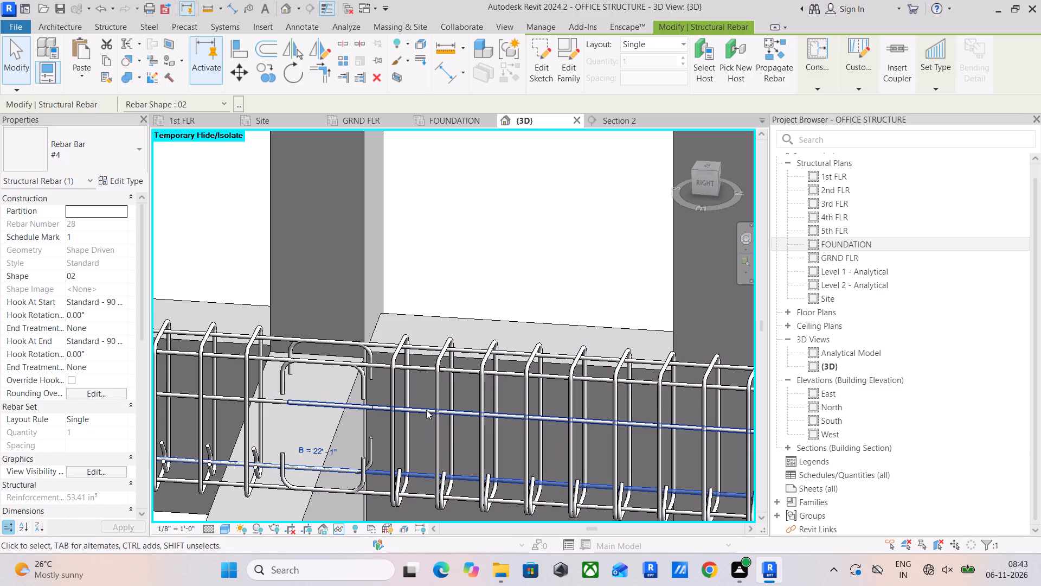
pyautogui.click(426, 409)
pyautogui.click(417, 365)
pyautogui.click(420, 346)
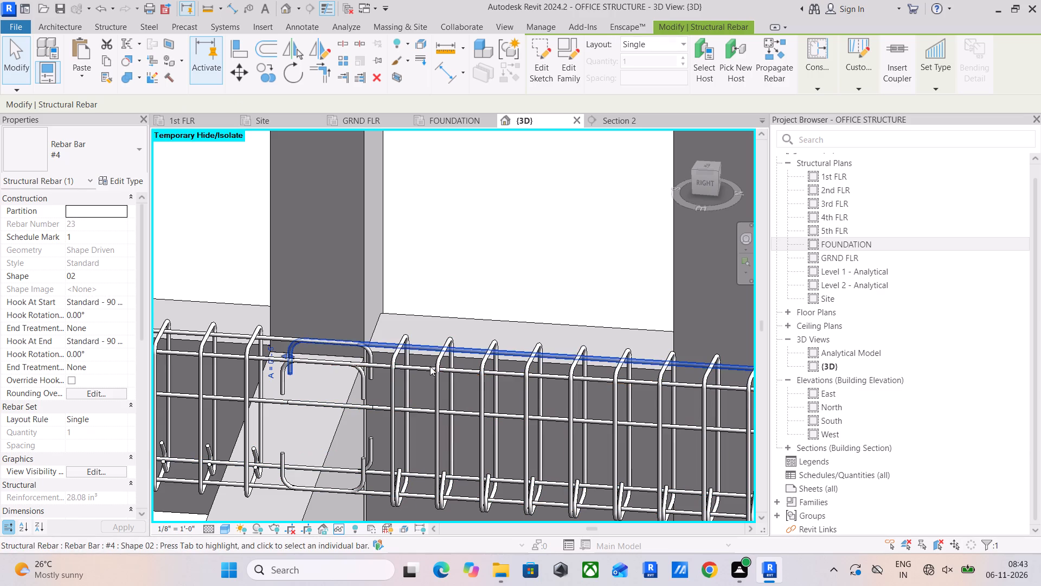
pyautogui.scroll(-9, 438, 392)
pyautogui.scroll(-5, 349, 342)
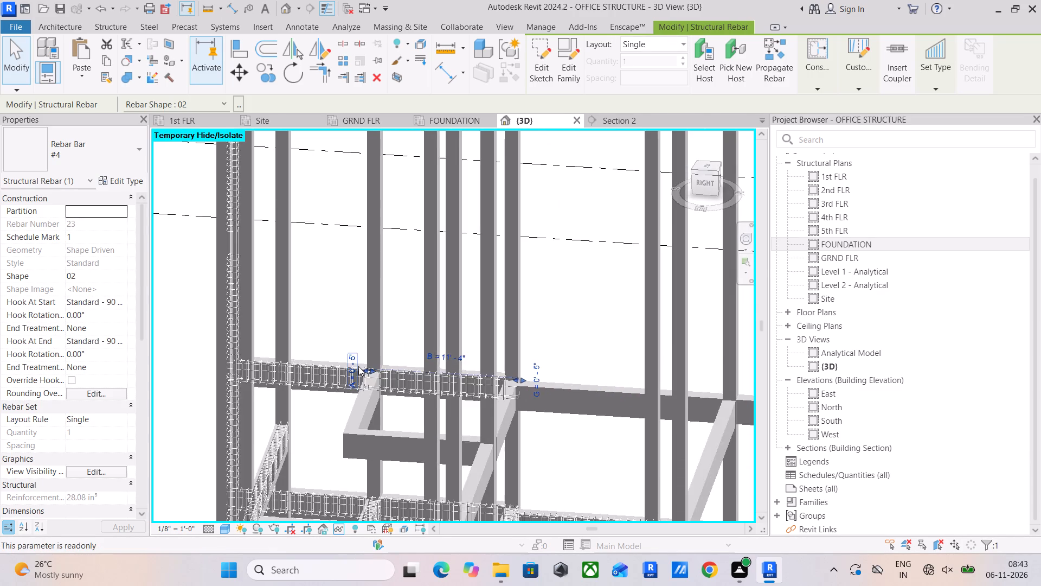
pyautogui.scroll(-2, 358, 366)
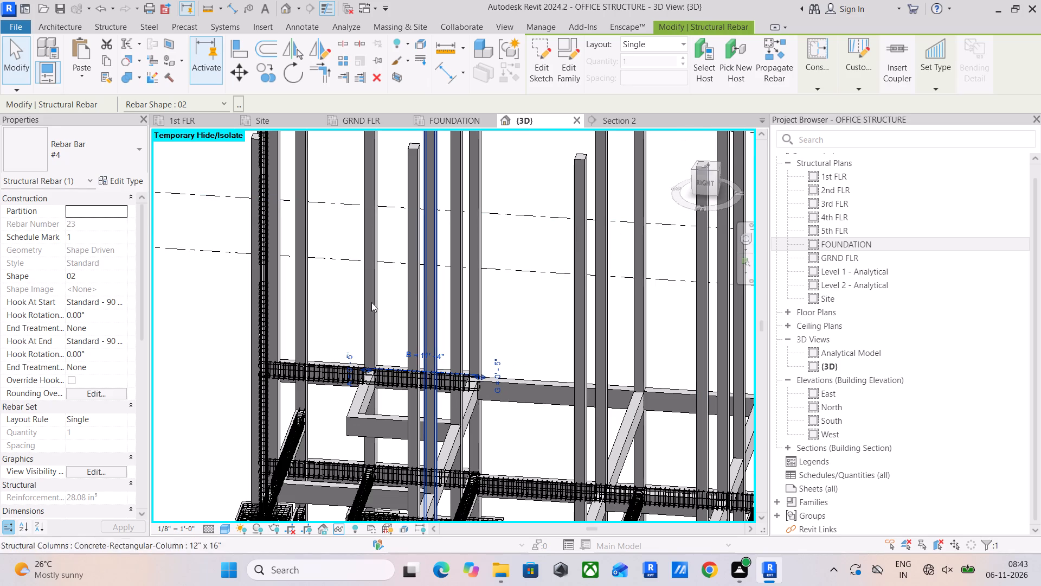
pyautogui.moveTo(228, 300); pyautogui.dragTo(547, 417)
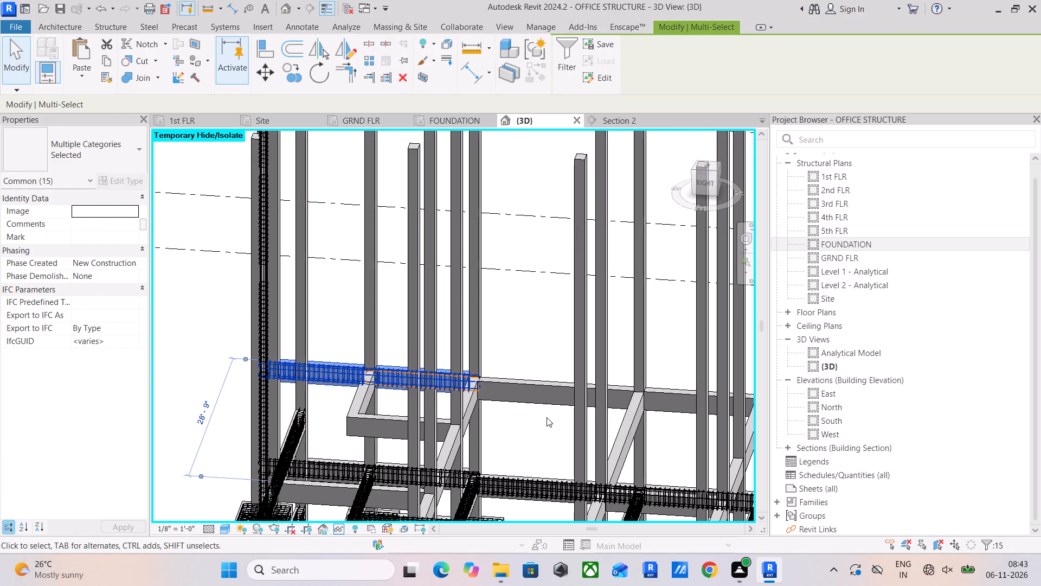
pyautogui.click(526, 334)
# Copy only the rebar of the adjoining left-face GRND FLR beam and the parallel beam behind it, and paste it aligned to 1st FLR.
pyautogui.scroll(-5, 531, 322)
pyautogui.keyDown('shift'); pyautogui.moveTo(548, 350); pyautogui.dragTo(209, 367, button='middle'); pyautogui.keyUp('shift')
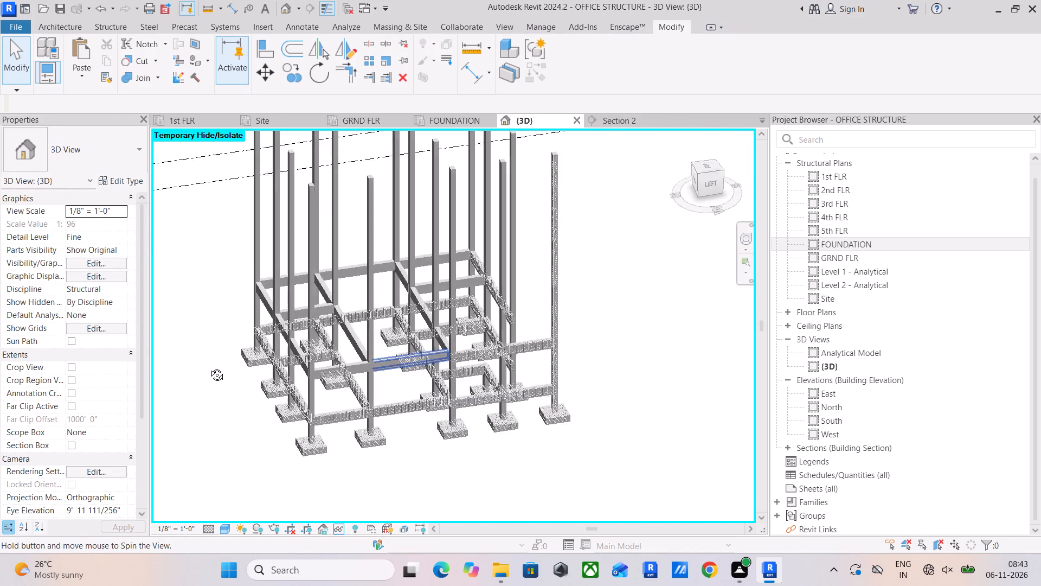
pyautogui.keyDown('shift'); pyautogui.moveTo(209, 367); pyautogui.dragTo(203, 346, button='middle'); pyautogui.keyUp('shift')
pyautogui.scroll(5, 421, 425)
pyautogui.moveTo(485, 412); pyautogui.dragTo(432, 426, button='middle')
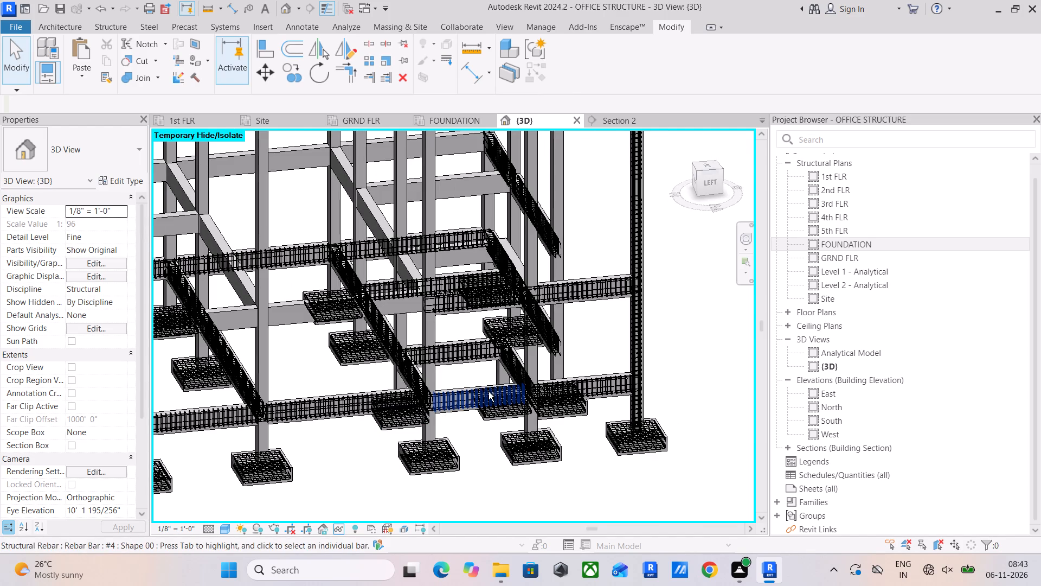
pyautogui.keyDown('shift'); pyautogui.moveTo(486, 373); pyautogui.dragTo(481, 362, button='middle'); pyautogui.keyUp('shift')
pyautogui.scroll(5, 302, 388)
pyautogui.moveTo(326, 375); pyautogui.dragTo(304, 462)
pyautogui.scroll(-3, 305, 459)
pyautogui.keyDown('shift'); pyautogui.moveTo(331, 468); pyautogui.dragTo(317, 457, button='middle'); pyautogui.keyUp('shift')
pyautogui.keyDown('shift'); pyautogui.scroll(-1, 361, 486); pyautogui.keyUp('shift')
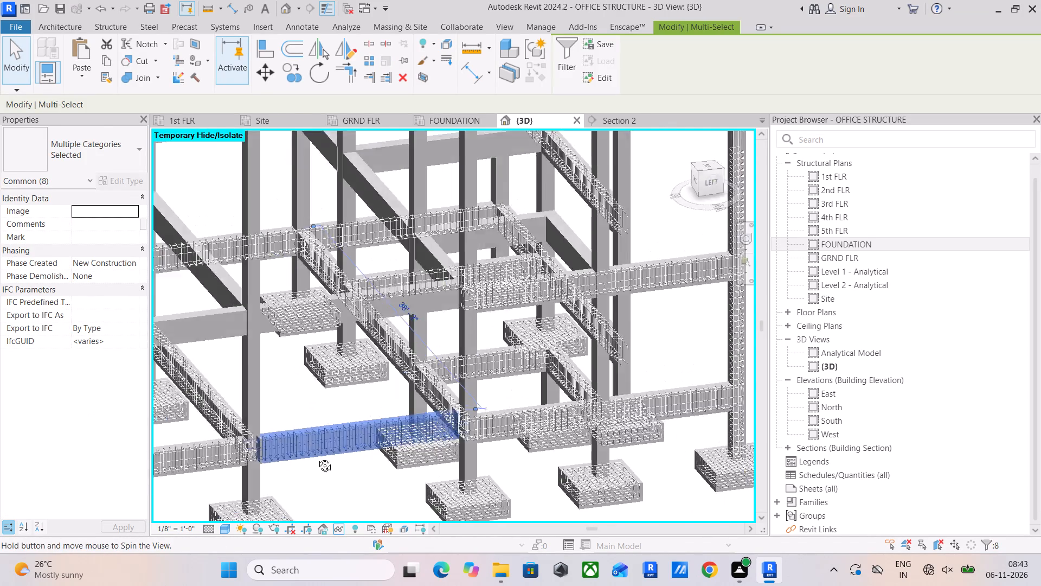
pyautogui.keyDown('shift'); pyautogui.moveTo(317, 457); pyautogui.dragTo(304, 404, button='middle'); pyautogui.keyUp('shift')
pyautogui.keyDown('shift'); pyautogui.moveTo(345, 435); pyautogui.dragTo(355, 470, button='middle'); pyautogui.keyUp('shift')
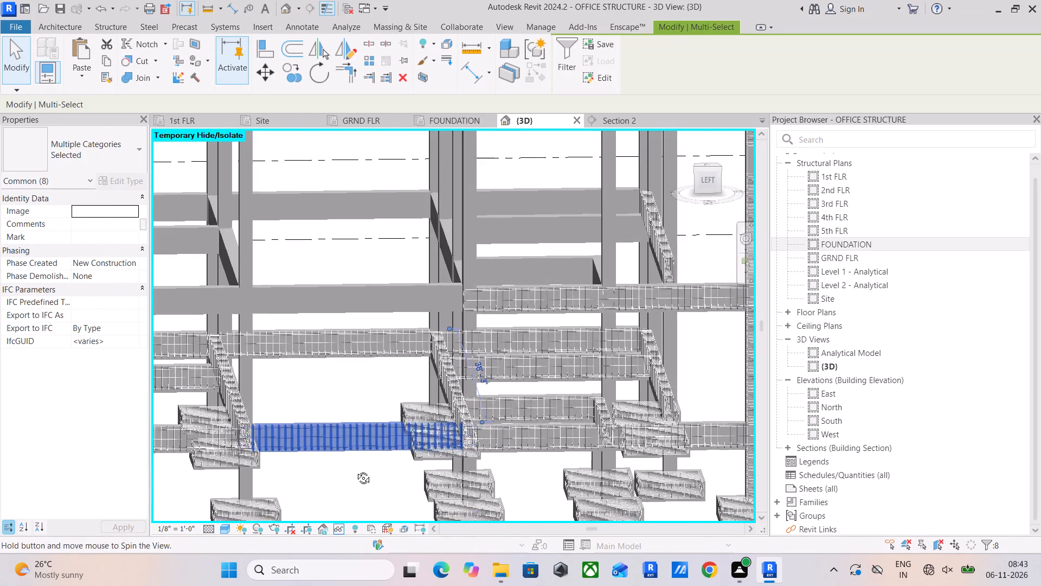
pyautogui.keyDown('shift'); pyautogui.moveTo(355, 470); pyautogui.dragTo(356, 469, button='middle'); pyautogui.keyUp('shift')
pyautogui.moveTo(346, 321); pyautogui.dragTo(330, 361)
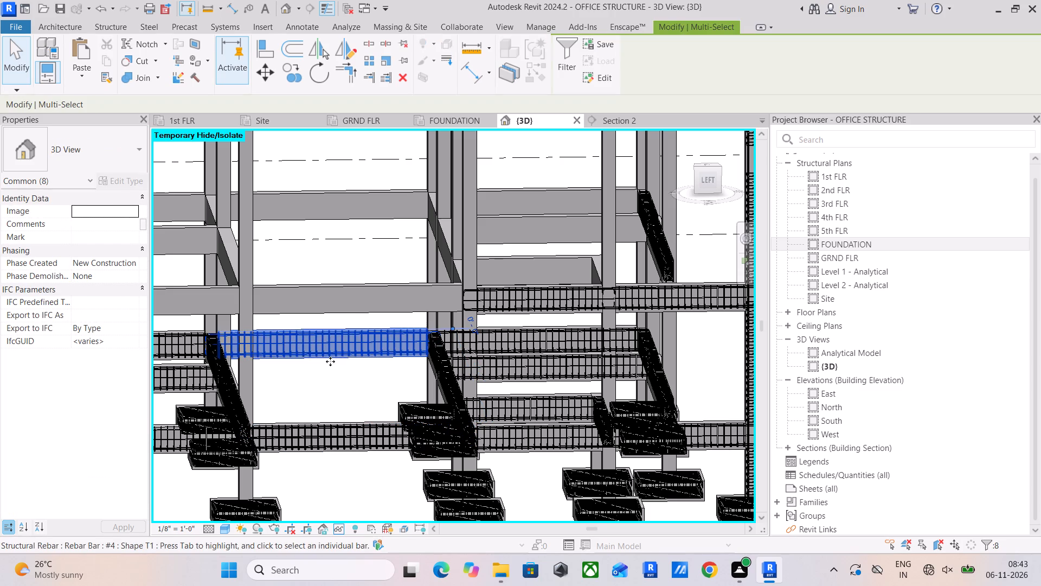
pyautogui.keyDown('ctrl'); pyautogui.moveTo(345, 380); pyautogui.dragTo(325, 477); pyautogui.keyUp('ctrl')
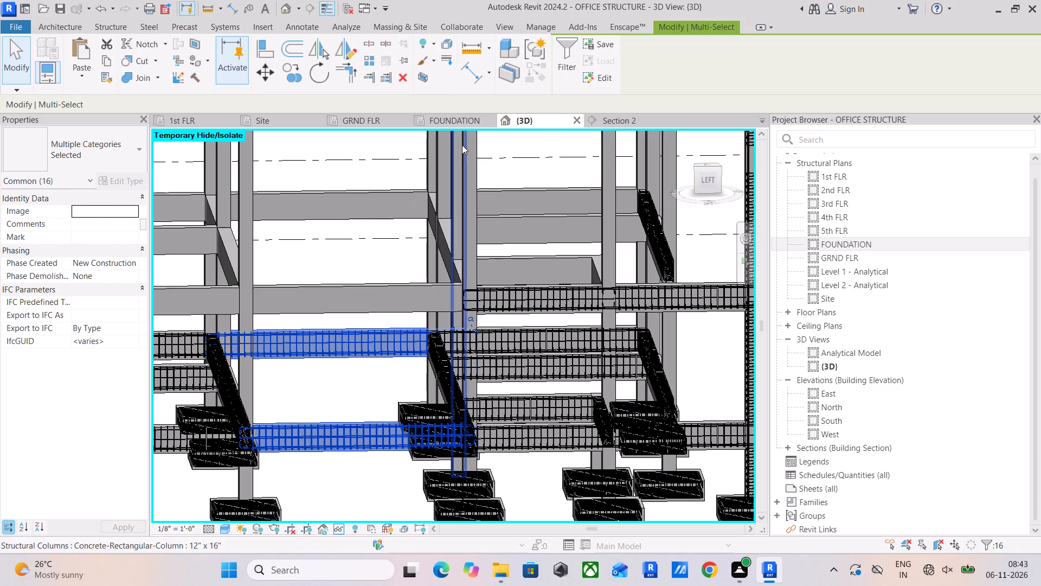
pyautogui.click(560, 61)
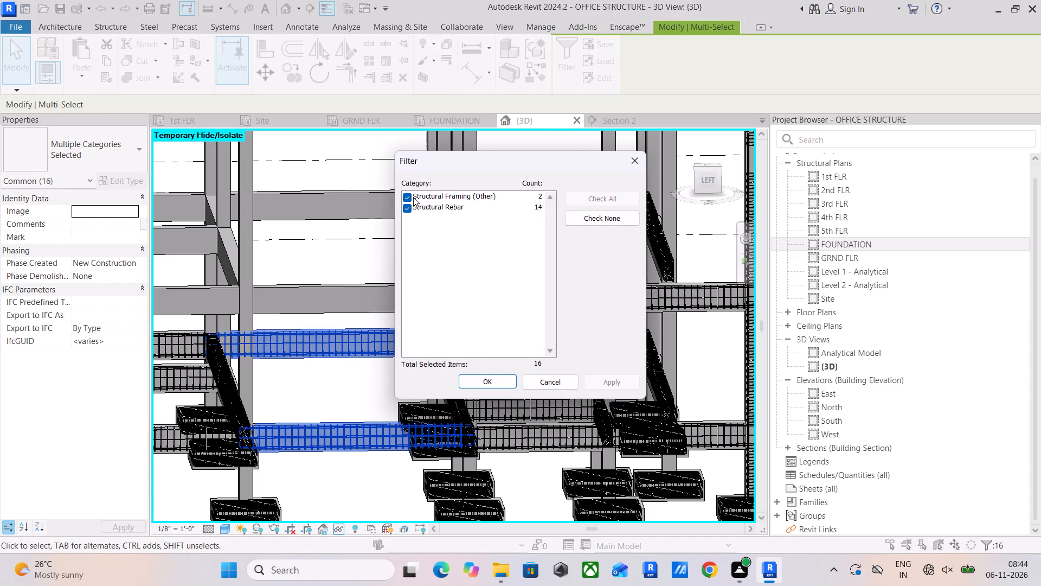
pyautogui.click(410, 197)
pyautogui.click(489, 379)
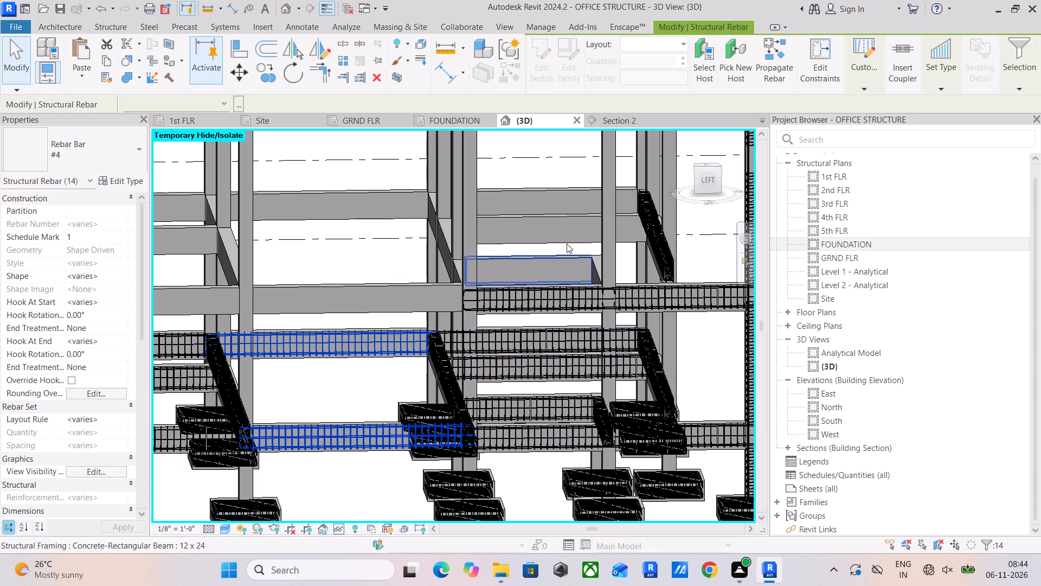
pyautogui.click(105, 61)
pyautogui.click(85, 85)
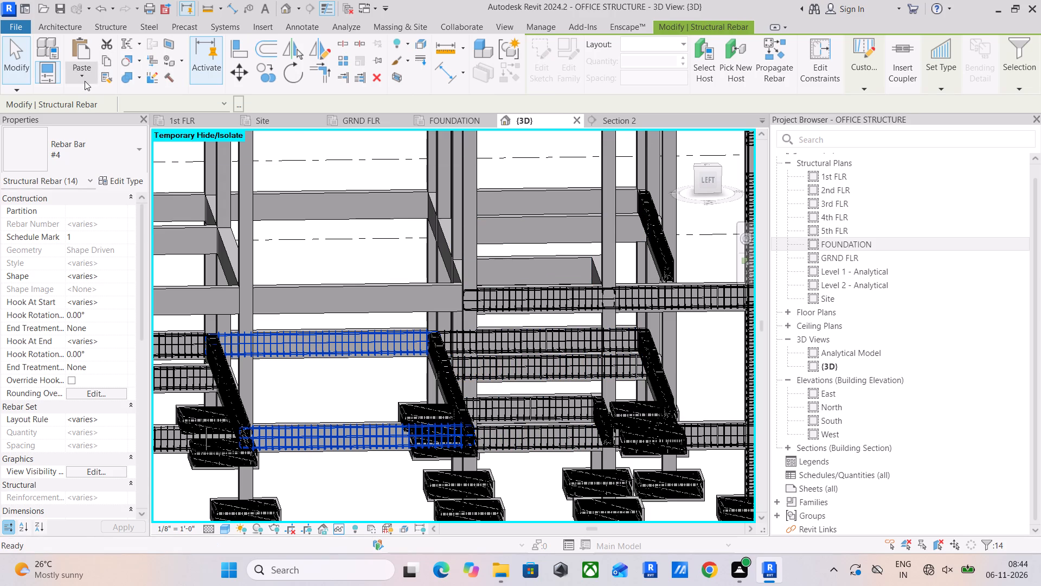
pyautogui.click(85, 81)
pyautogui.click(111, 129)
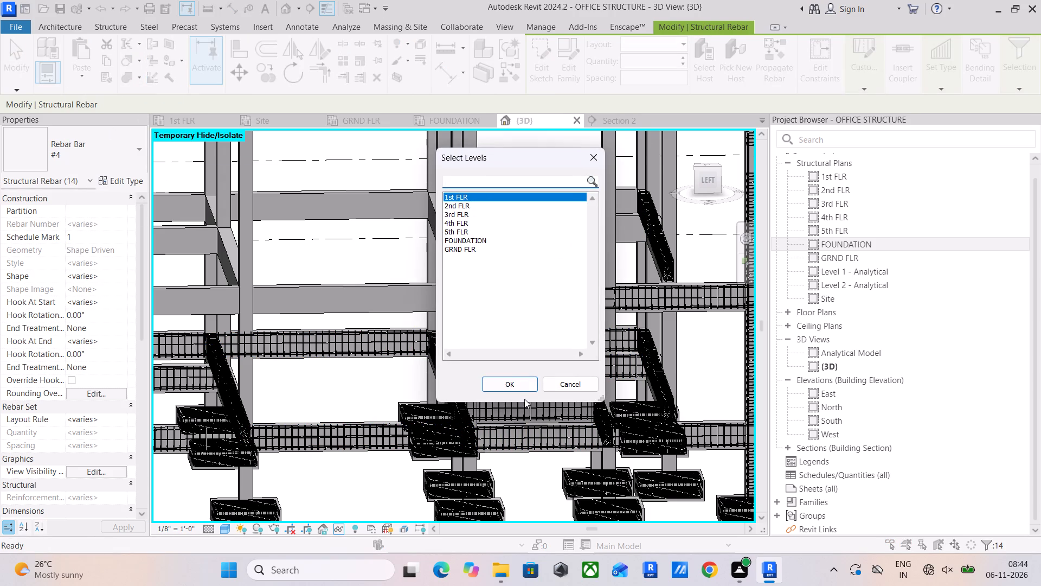
pyautogui.click(510, 383)
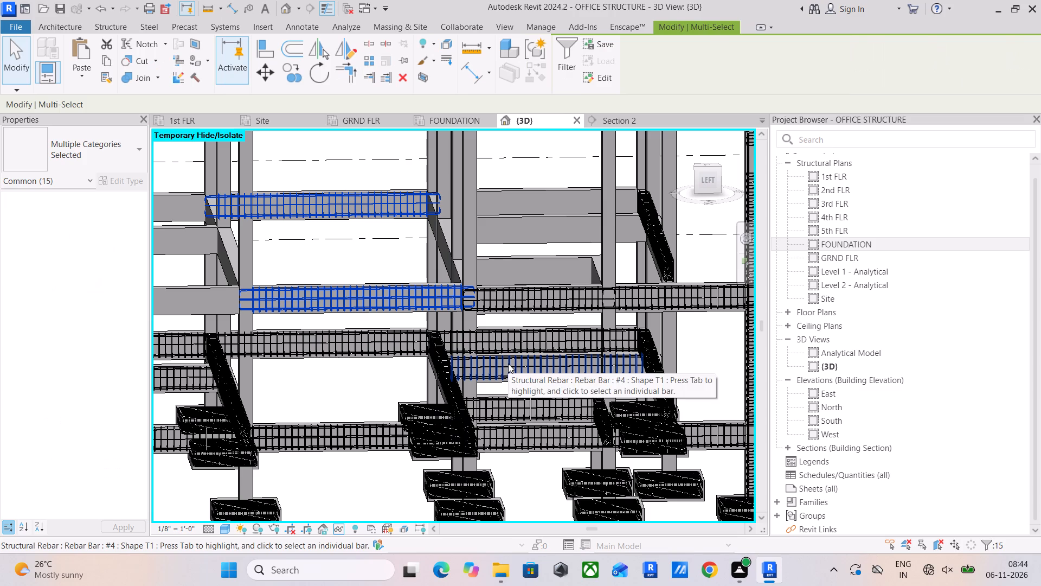
pyautogui.press('Escape')
pyautogui.press('Escape')
# Copy only the rebar of the short inner beam and two more parallel front-bay GRND FLR beams, and paste it aligned to 1st FLR.
pyautogui.scroll(4, 536, 400)
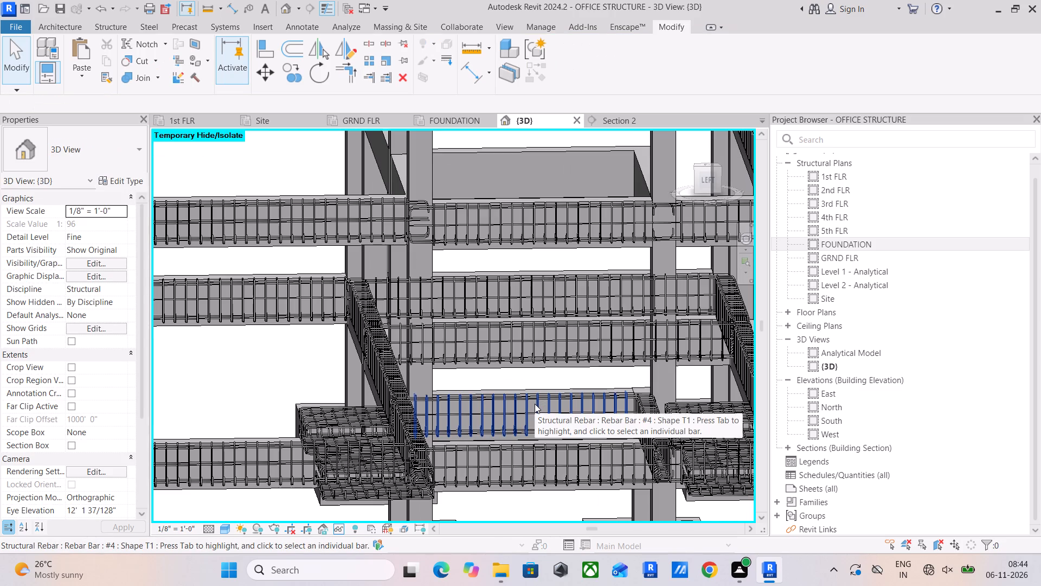
pyautogui.keyDown('shift'); pyautogui.moveTo(533, 410); pyautogui.dragTo(535, 433, button='middle'); pyautogui.keyUp('shift')
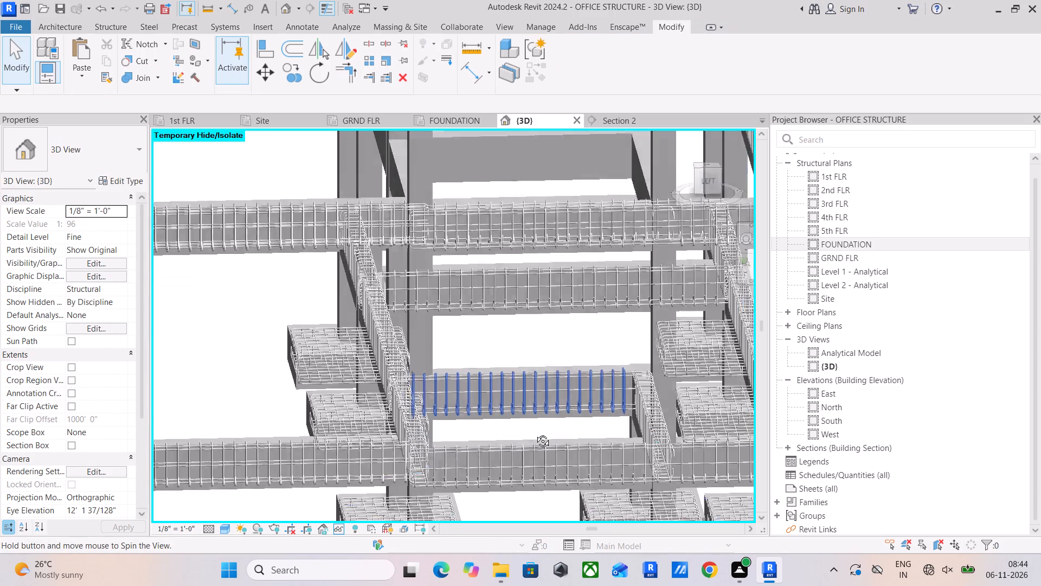
pyautogui.keyDown('shift'); pyautogui.moveTo(535, 433); pyautogui.dragTo(535, 434, button='middle'); pyautogui.keyUp('shift')
pyautogui.moveTo(542, 331); pyautogui.dragTo(520, 421)
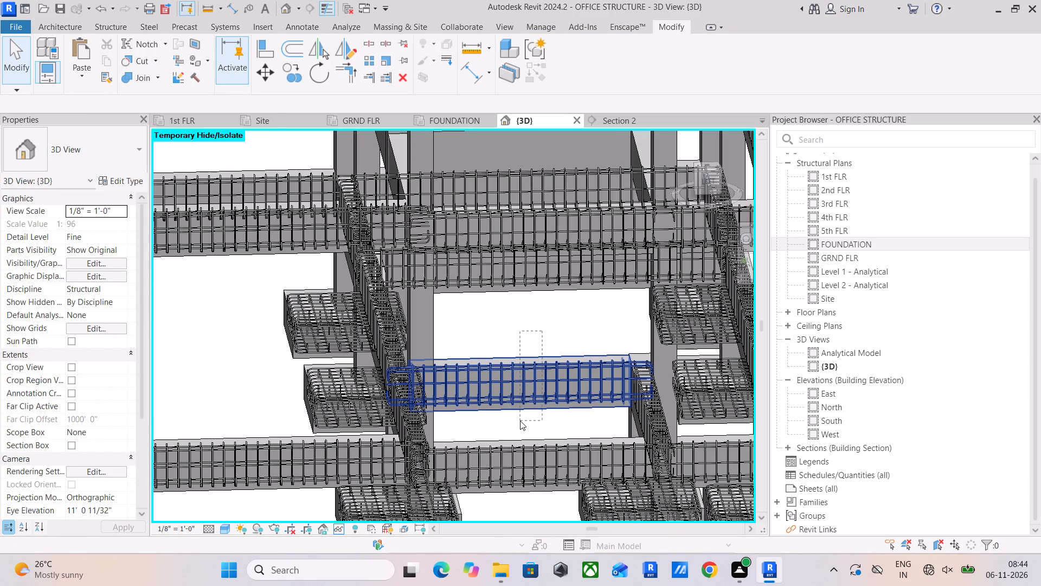
pyautogui.moveTo(520, 421); pyautogui.dragTo(520, 421)
pyautogui.keyDown('shift'); pyautogui.moveTo(530, 354); pyautogui.dragTo(531, 328, button='middle'); pyautogui.keyUp('shift')
pyautogui.keyDown('shift'); pyautogui.moveTo(531, 327); pyautogui.dragTo(531, 333, button='middle'); pyautogui.keyUp('shift')
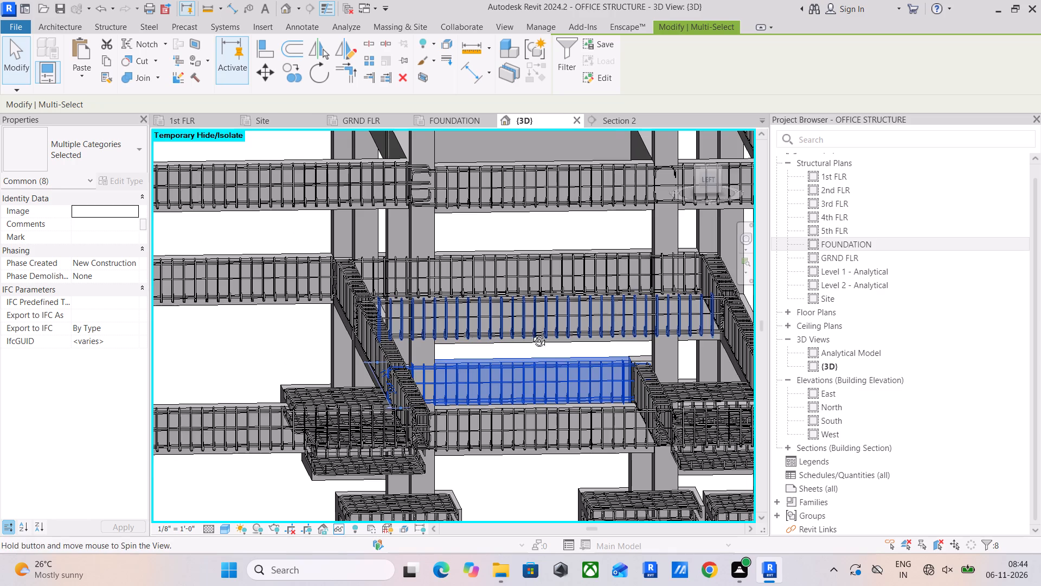
pyautogui.keyDown('shift'); pyautogui.moveTo(531, 333); pyautogui.dragTo(529, 345, button='middle'); pyautogui.keyUp('shift')
pyautogui.keyDown('shift'); pyautogui.moveTo(577, 320); pyautogui.dragTo(570, 321, button='middle'); pyautogui.keyUp('shift')
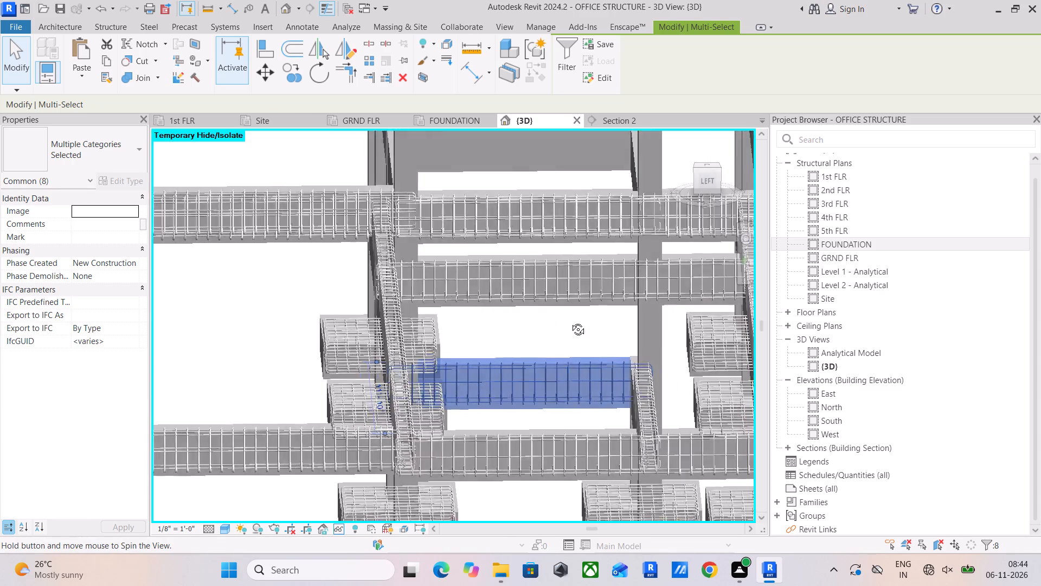
pyautogui.keyDown('shift'); pyautogui.moveTo(570, 321); pyautogui.dragTo(371, 322, button='middle'); pyautogui.keyUp('shift')
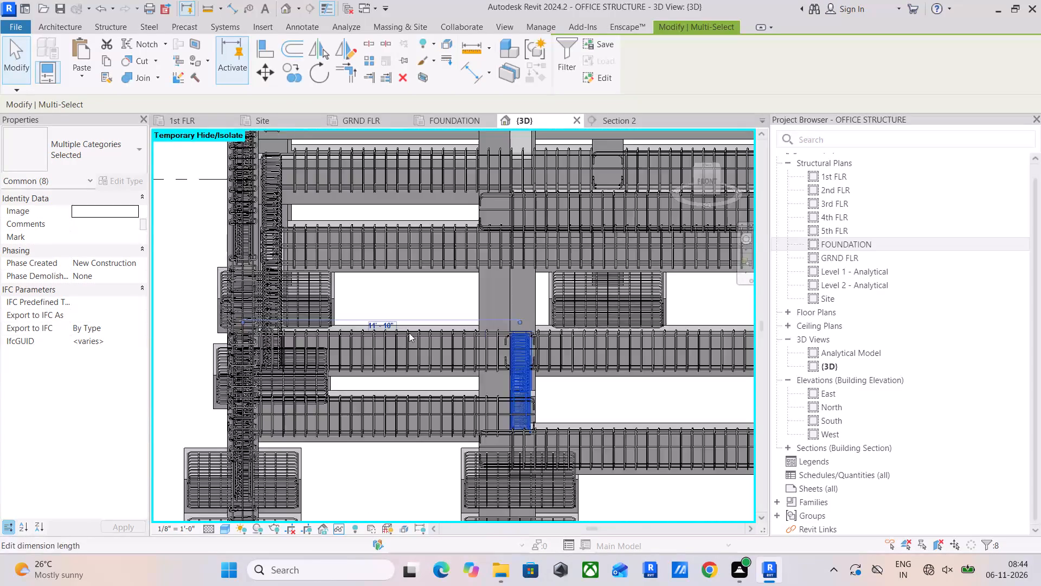
pyautogui.moveTo(409, 333); pyautogui.dragTo(0, 334, button='middle')
pyautogui.scroll(-3, 371, 423)
pyautogui.keyDown('shift'); pyautogui.moveTo(457, 445); pyautogui.dragTo(362, 477, button='middle'); pyautogui.keyUp('shift')
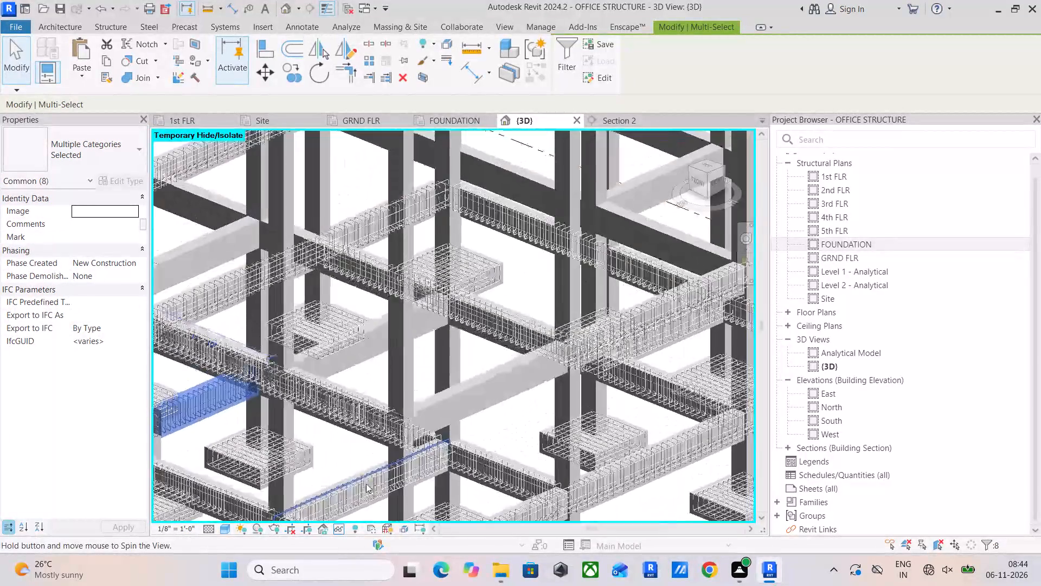
pyautogui.moveTo(365, 508); pyautogui.dragTo(362, 360, button='middle')
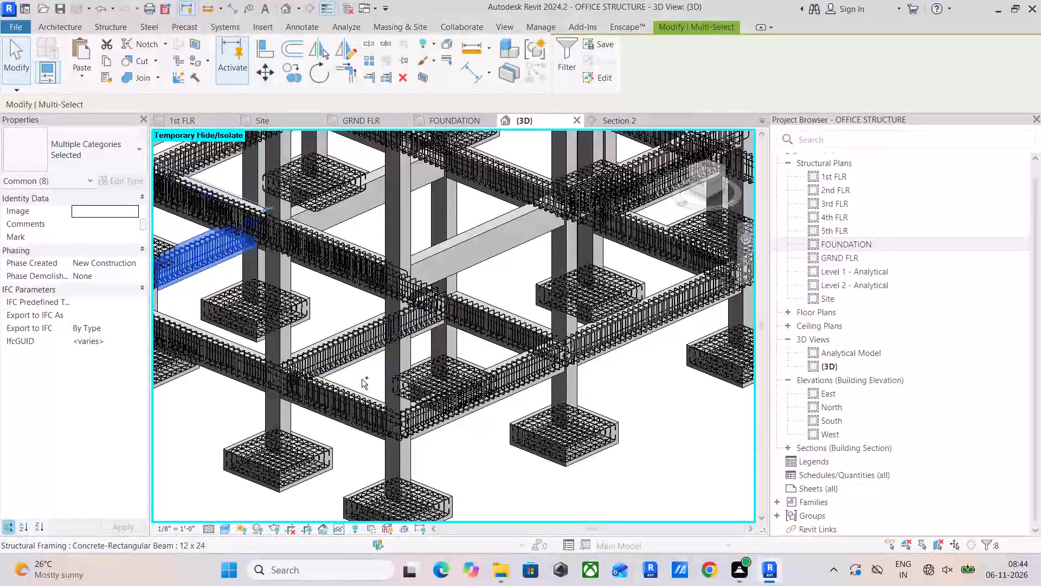
pyautogui.keyDown('ctrl'); pyautogui.moveTo(366, 372); pyautogui.dragTo(329, 316); pyautogui.keyUp('ctrl')
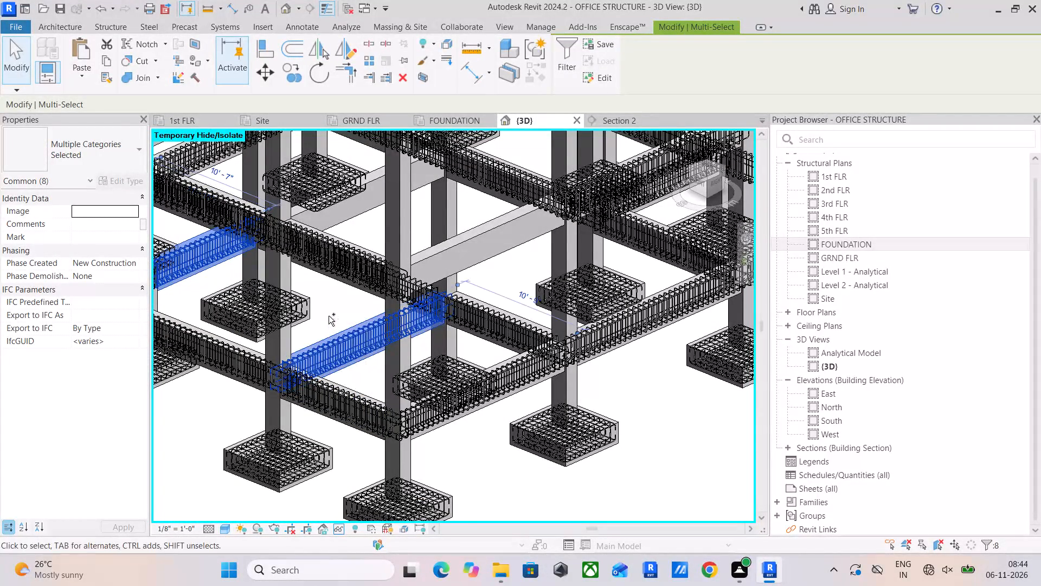
pyautogui.keyDown('shift'); pyautogui.moveTo(481, 458); pyautogui.dragTo(418, 469, button='middle'); pyautogui.keyUp('shift')
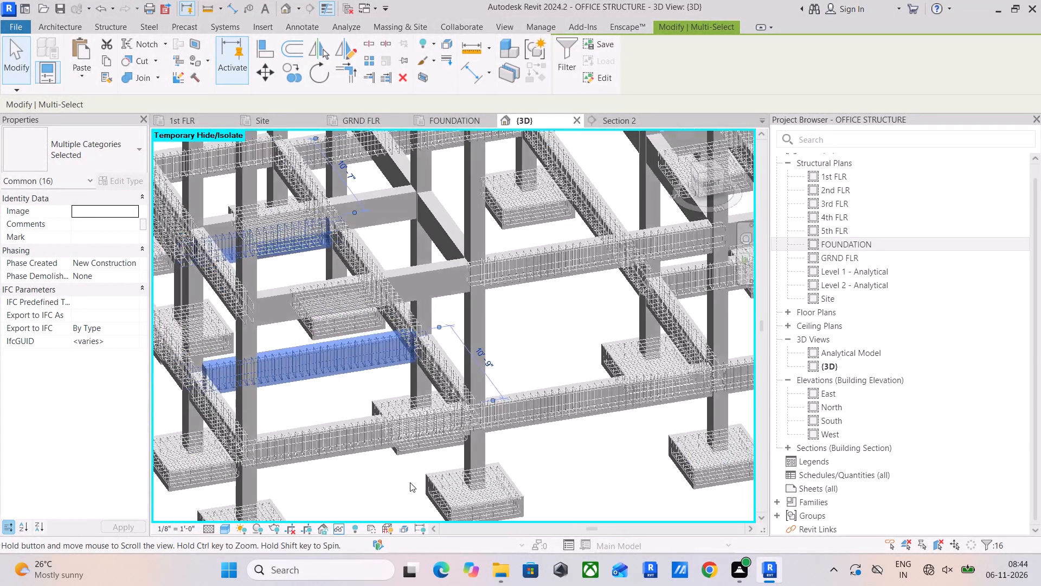
pyautogui.keyDown('ctrl'); pyautogui.moveTo(362, 486); pyautogui.dragTo(330, 410); pyautogui.keyUp('ctrl')
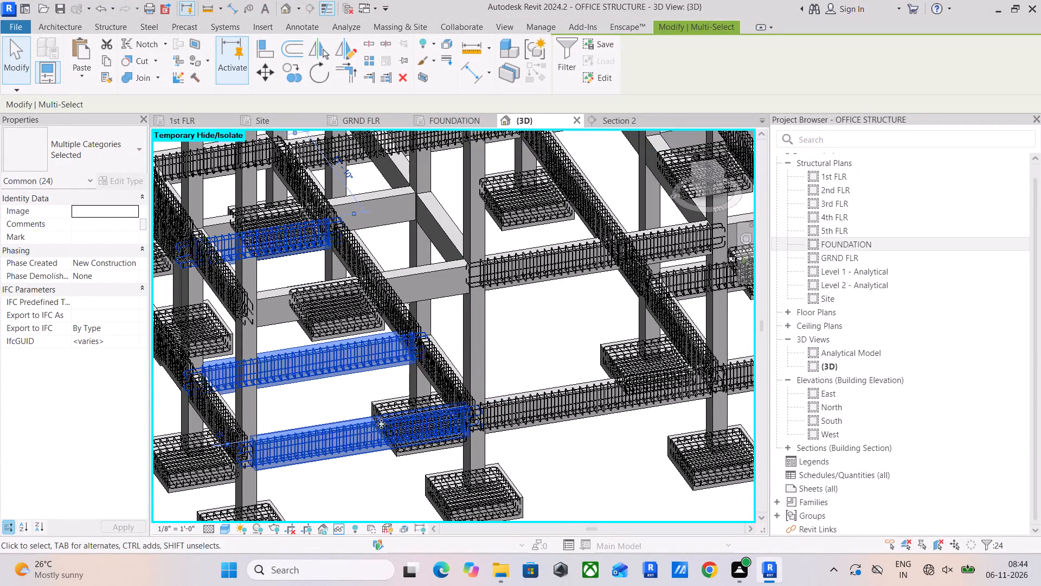
pyautogui.click(566, 64)
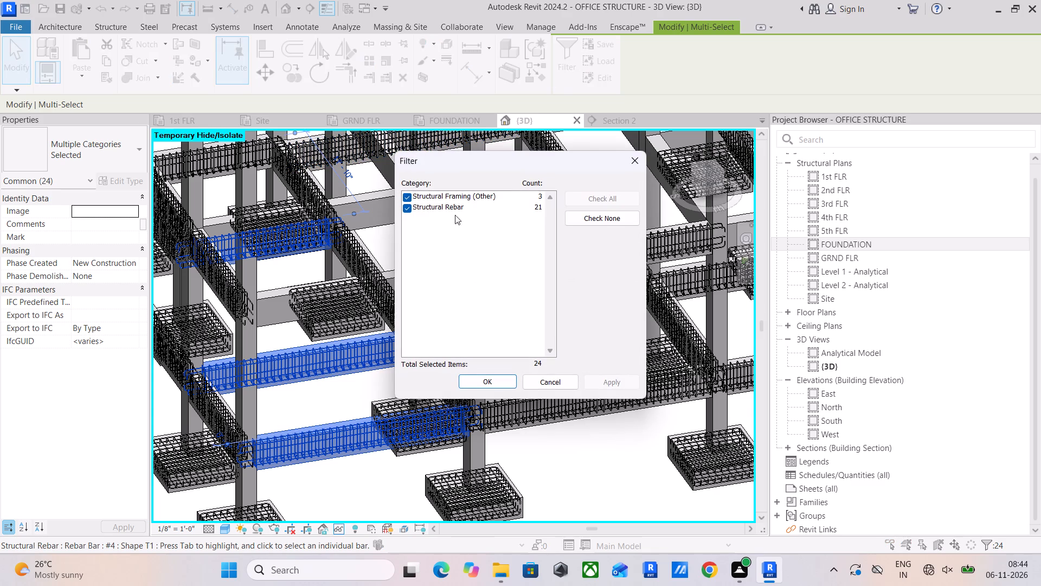
pyautogui.click(408, 195)
pyautogui.click(485, 381)
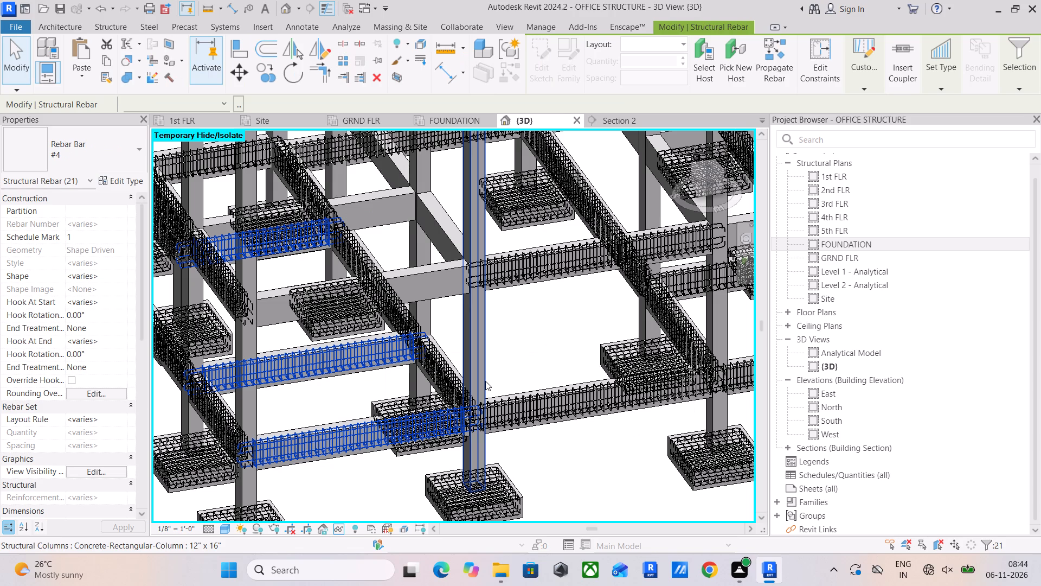
pyautogui.click(108, 62)
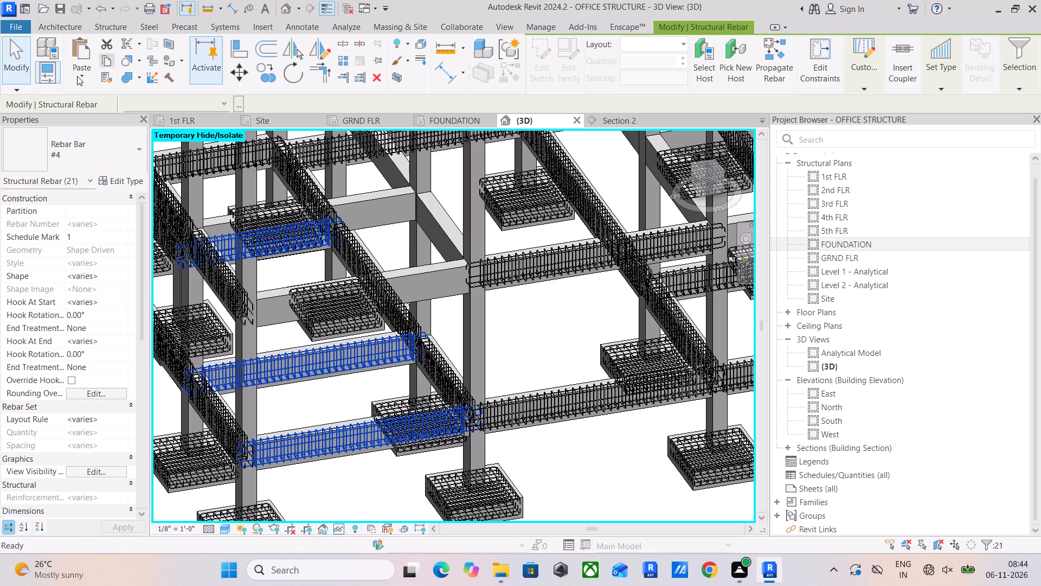
pyautogui.click(77, 76)
pyautogui.click(104, 125)
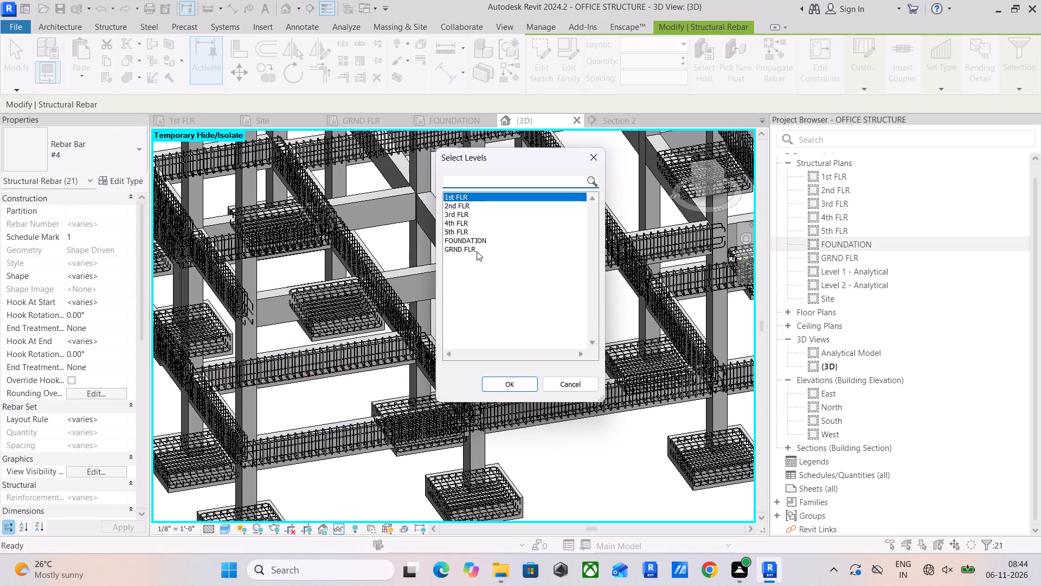
pyautogui.click(510, 391)
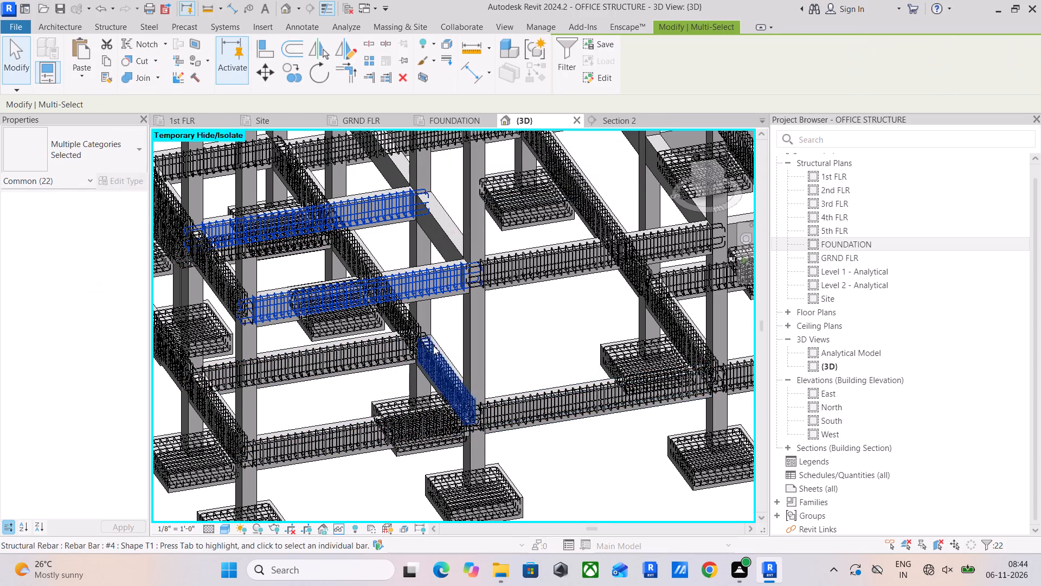
# Copy only the rebar of the two parallel GRND FLR beams in the front view's left end bay, and paste it aligned to 1st FLR.
pyautogui.scroll(-2, 383, 305)
pyautogui.keyDown('shift'); pyautogui.moveTo(380, 354); pyautogui.dragTo(469, 362, button='middle'); pyautogui.keyUp('shift')
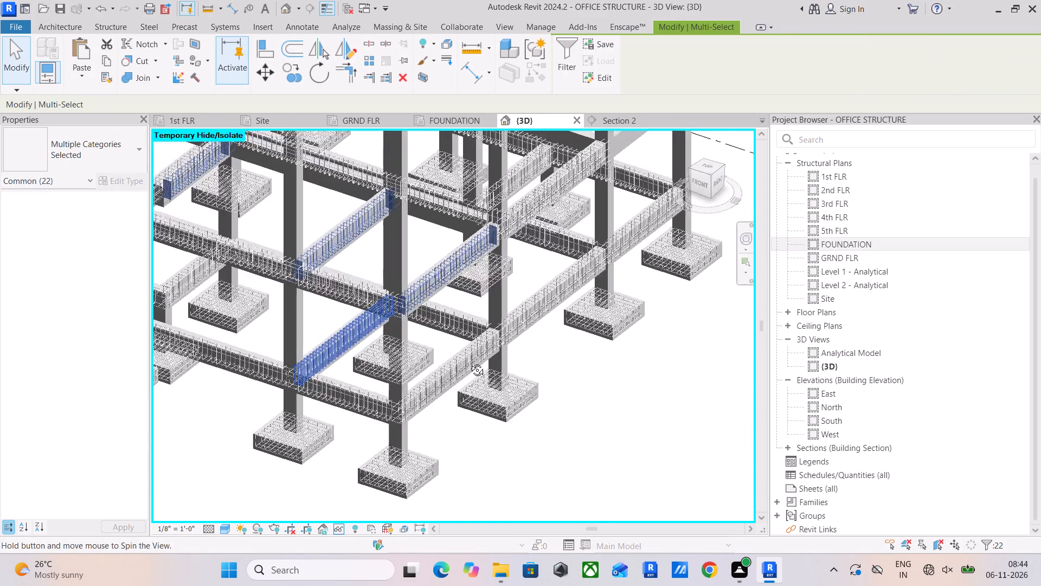
pyautogui.keyDown('shift'); pyautogui.moveTo(469, 362); pyautogui.dragTo(524, 379, button='middle'); pyautogui.keyUp('shift')
pyautogui.moveTo(468, 375); pyautogui.dragTo(652, 380, button='middle')
pyautogui.keyDown('shift'); pyautogui.moveTo(429, 384); pyautogui.dragTo(501, 385, button='middle'); pyautogui.keyUp('shift')
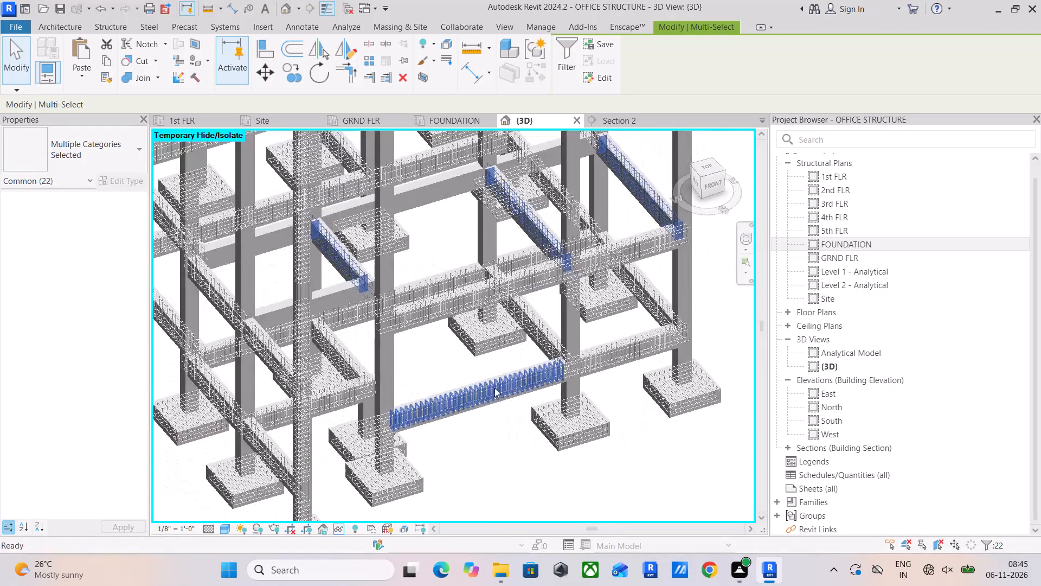
pyautogui.scroll(1, 330, 426)
pyautogui.keyDown('shift'); pyautogui.moveTo(330, 426); pyautogui.dragTo(283, 449, button='middle'); pyautogui.keyUp('shift')
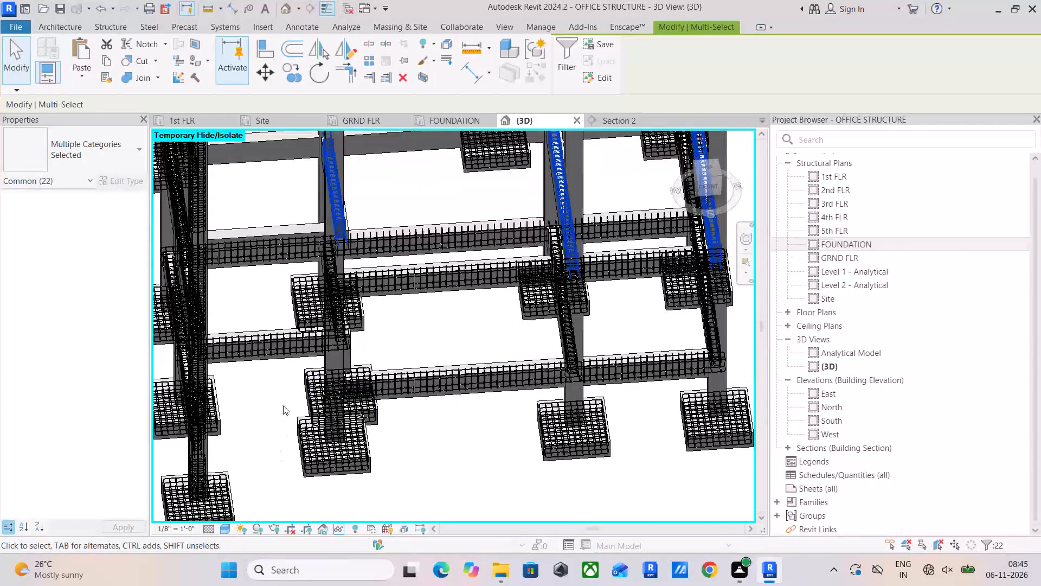
pyautogui.click(283, 405)
pyautogui.moveTo(280, 396); pyautogui.dragTo(244, 247)
pyautogui.keyDown('shift'); pyautogui.moveTo(254, 327); pyautogui.dragTo(252, 275, button='middle'); pyautogui.keyUp('shift')
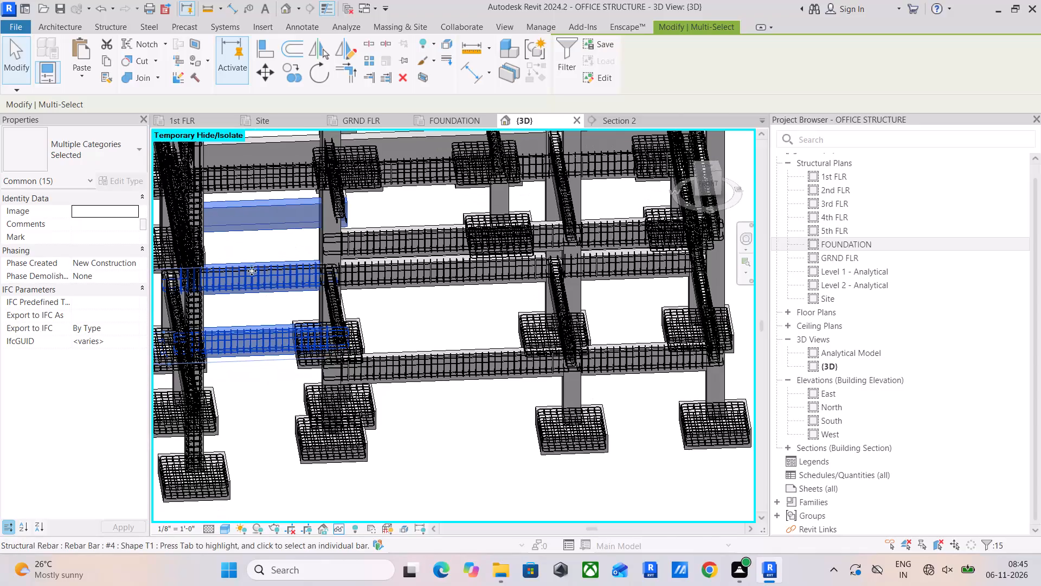
pyautogui.click(564, 55)
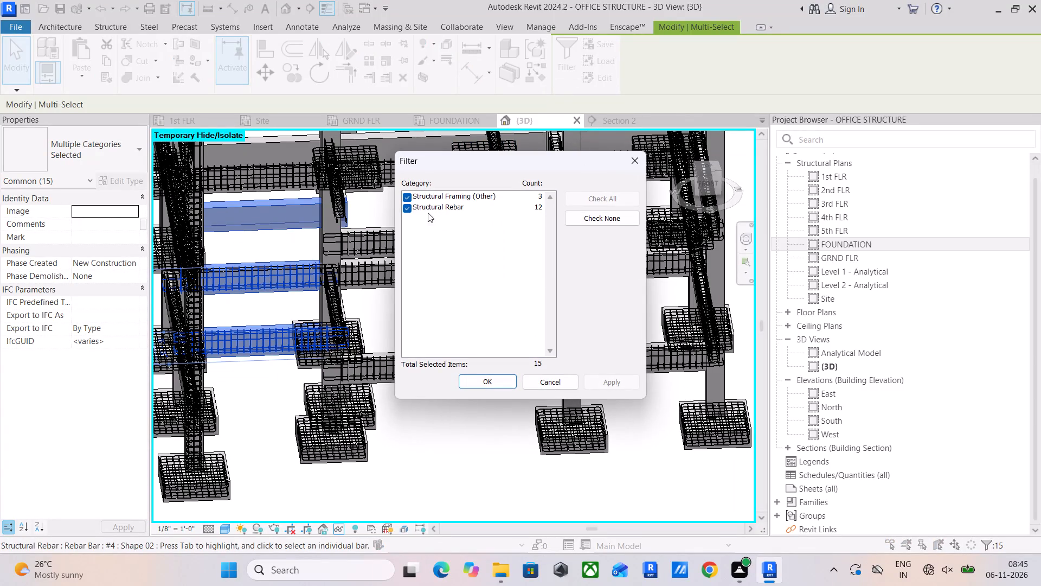
pyautogui.click(407, 196)
pyautogui.click(479, 381)
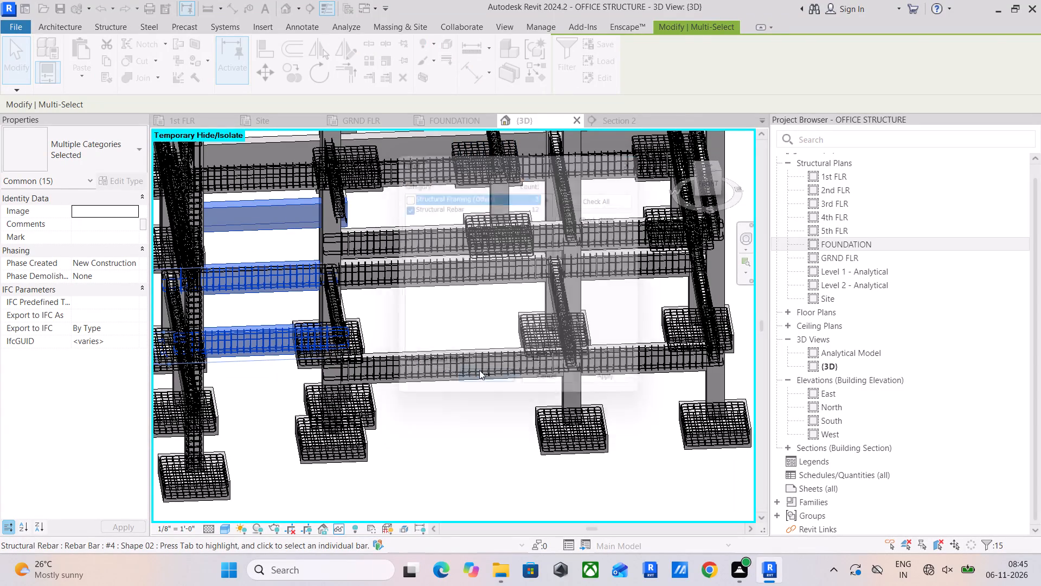
pyautogui.click(108, 63)
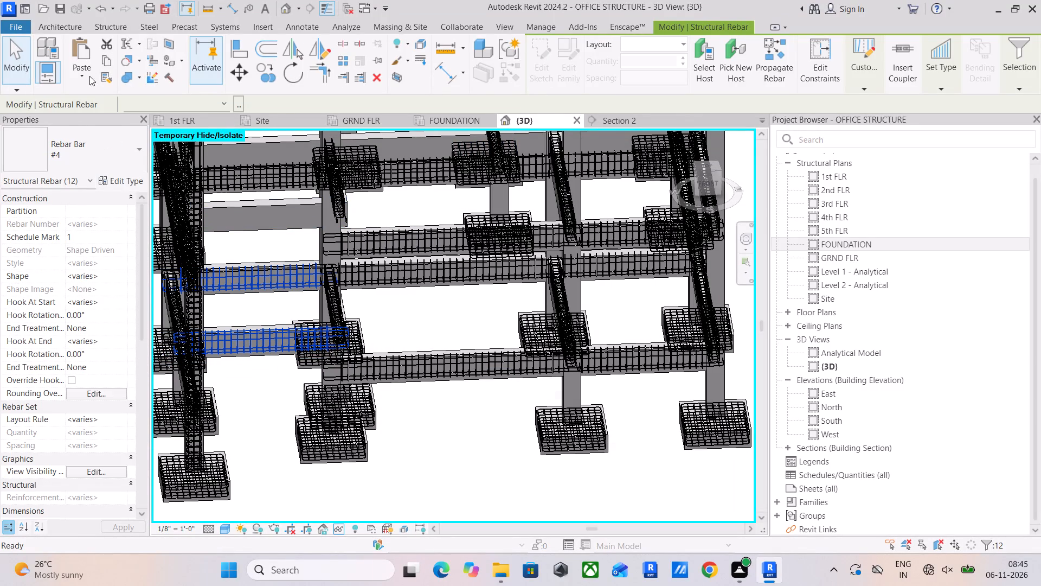
pyautogui.click(89, 76)
pyautogui.click(104, 118)
pyautogui.click(510, 384)
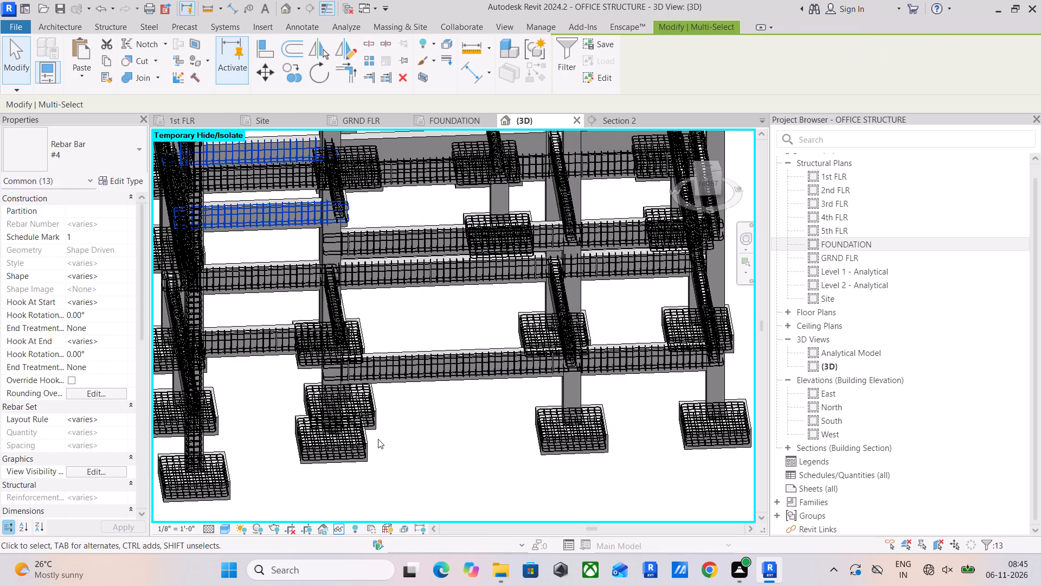
# Copy only the rebar of the two end-to-end GRND FLR beams in the row behind the front beams, and paste it aligned to 1st FLR.
pyautogui.keyDown('shift'); pyautogui.moveTo(381, 481); pyautogui.dragTo(383, 474, button='middle'); pyautogui.keyUp('shift')
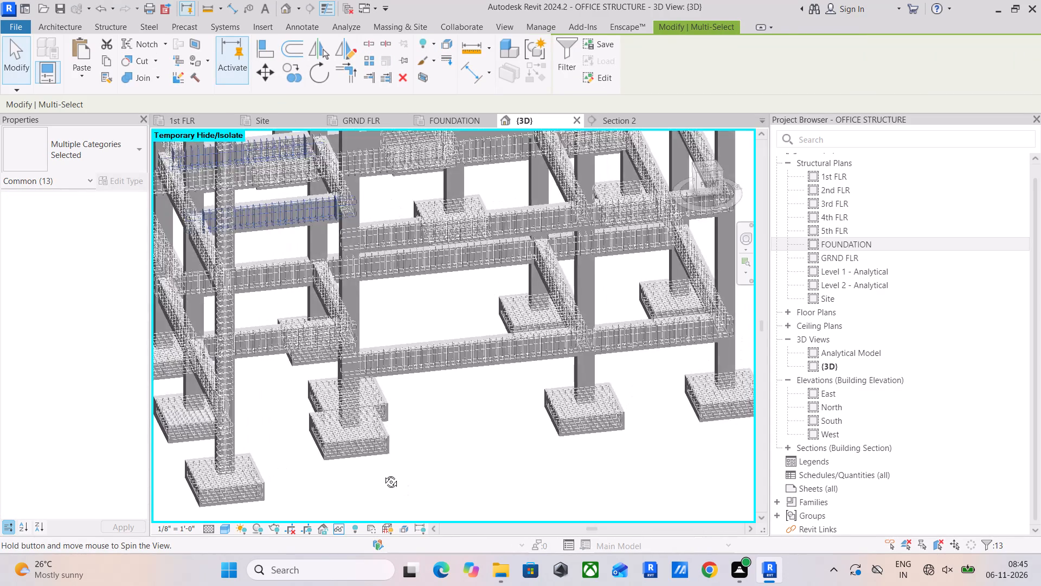
pyautogui.keyDown('shift'); pyautogui.moveTo(383, 474); pyautogui.dragTo(368, 466, button='middle'); pyautogui.keyUp('shift')
pyautogui.moveTo(437, 336); pyautogui.dragTo(376, 397, button='middle')
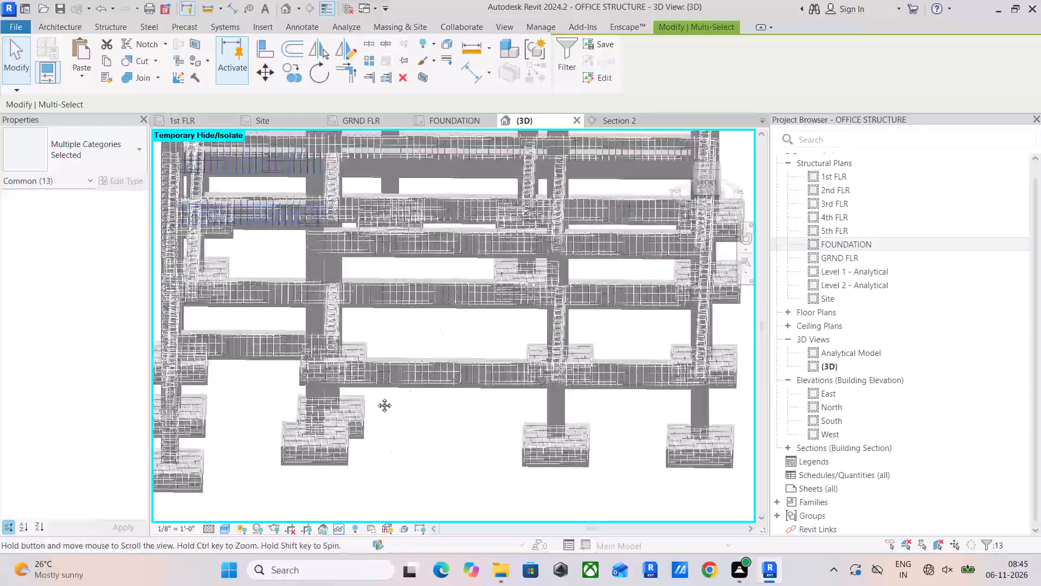
pyautogui.moveTo(376, 397); pyautogui.dragTo(335, 439, button='middle')
pyautogui.click(350, 424)
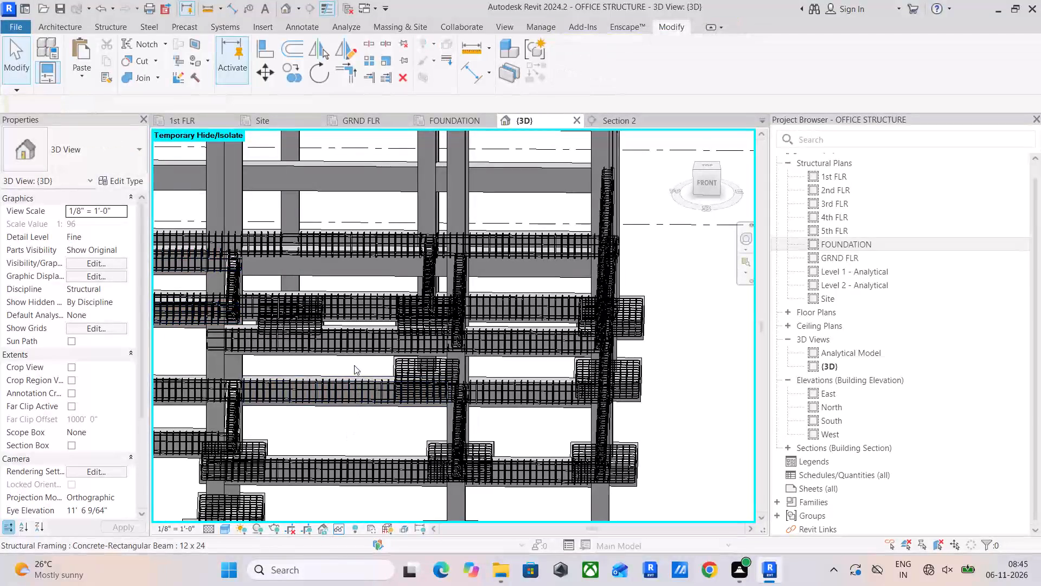
pyautogui.moveTo(354, 365); pyautogui.dragTo(326, 411)
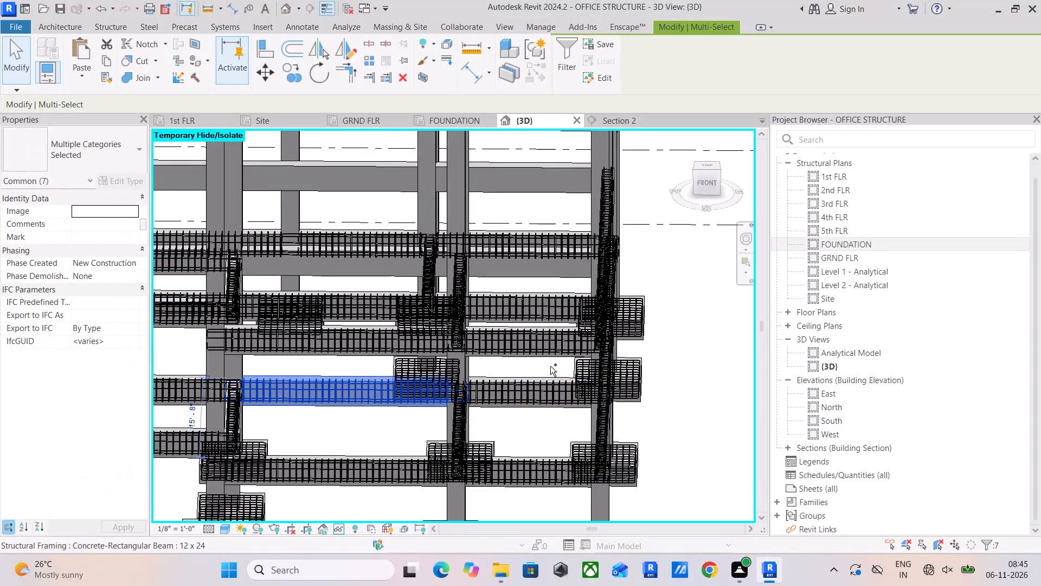
pyautogui.keyDown('ctrl'); pyautogui.moveTo(550, 365); pyautogui.dragTo(535, 415); pyautogui.keyUp('ctrl')
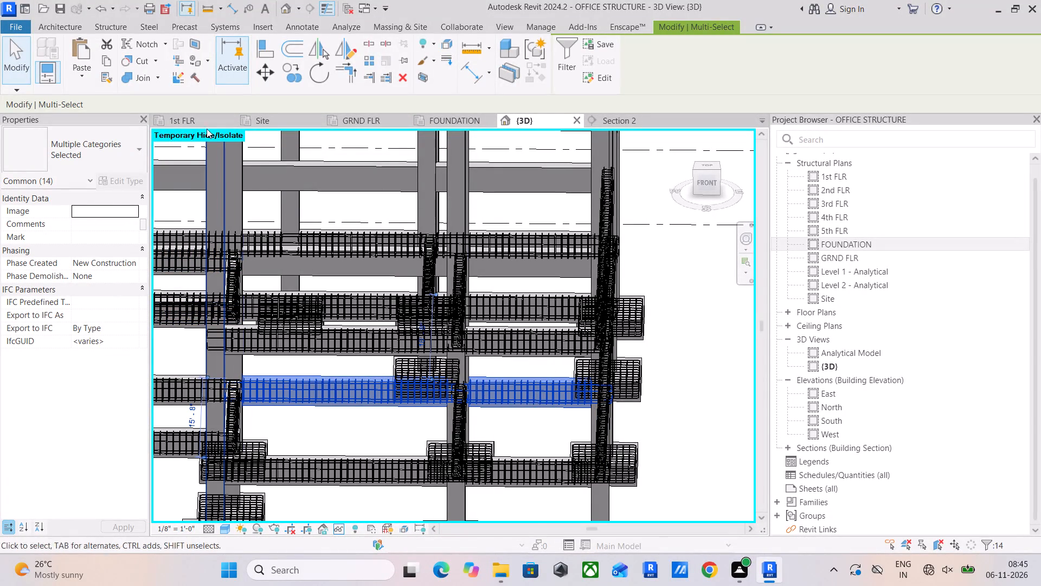
pyautogui.click(564, 54)
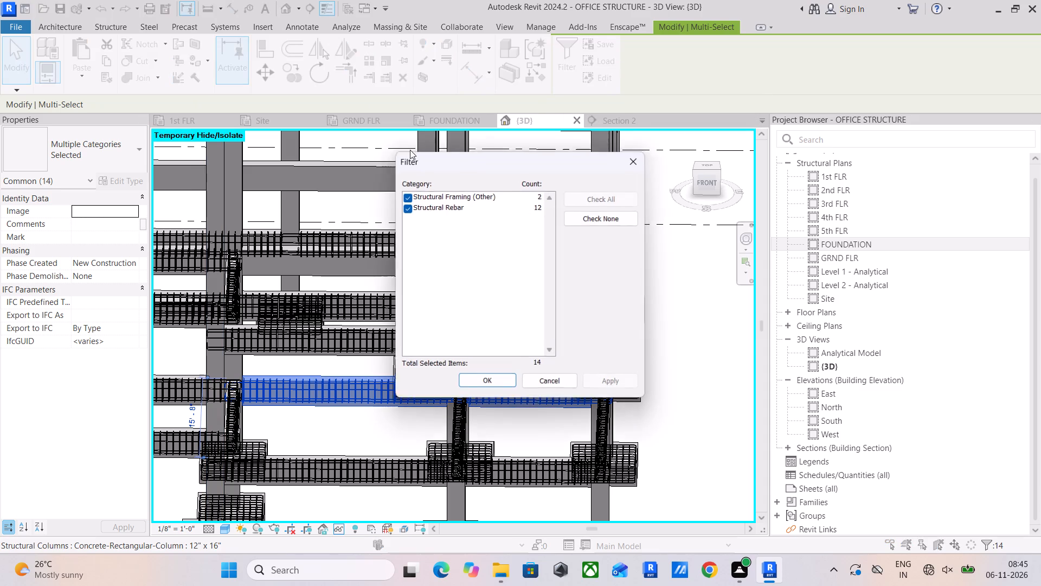
pyautogui.click(409, 199)
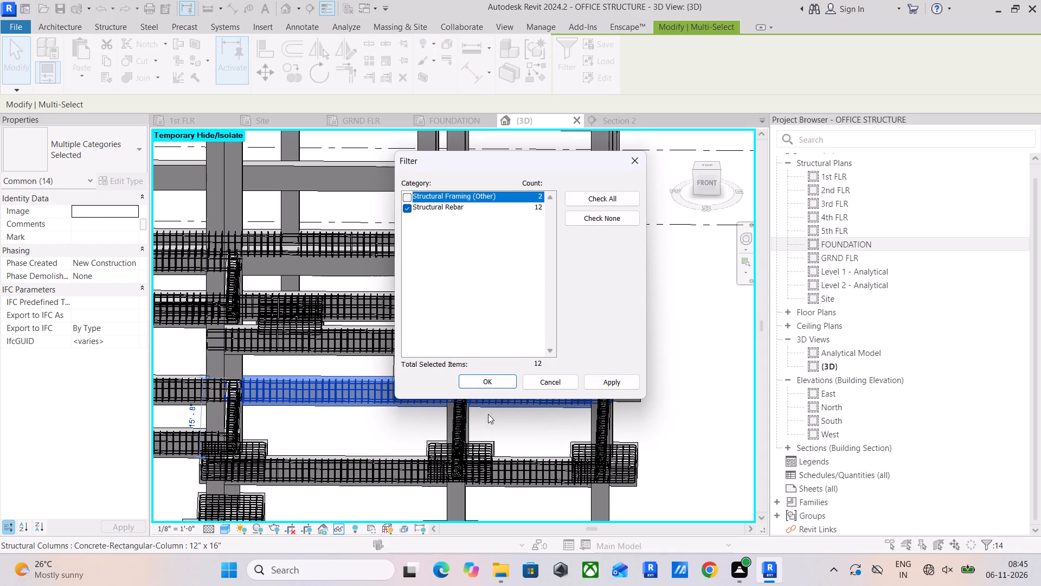
pyautogui.click(489, 383)
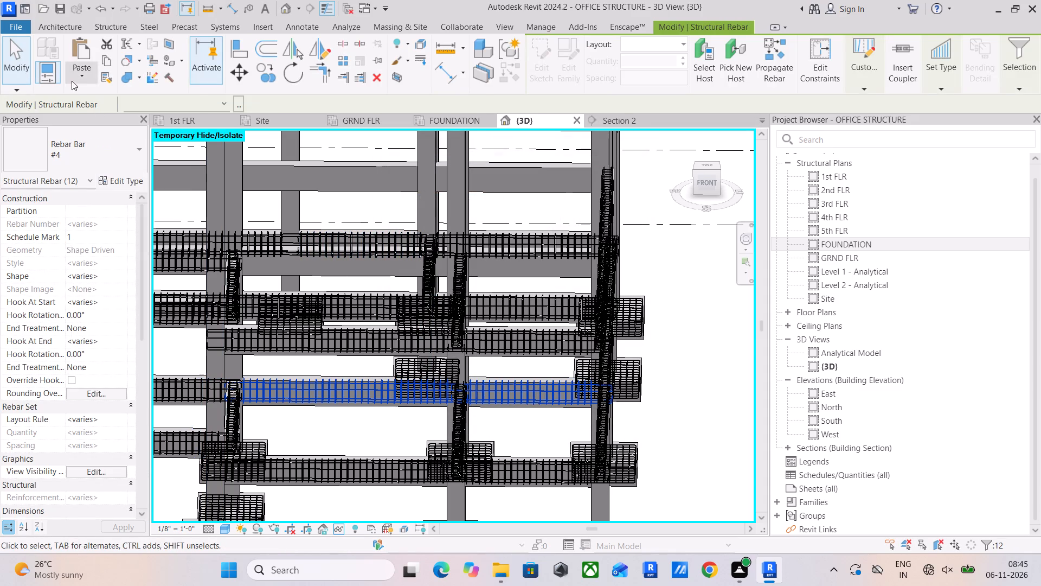
pyautogui.click(103, 60)
pyautogui.click(87, 67)
pyautogui.click(121, 122)
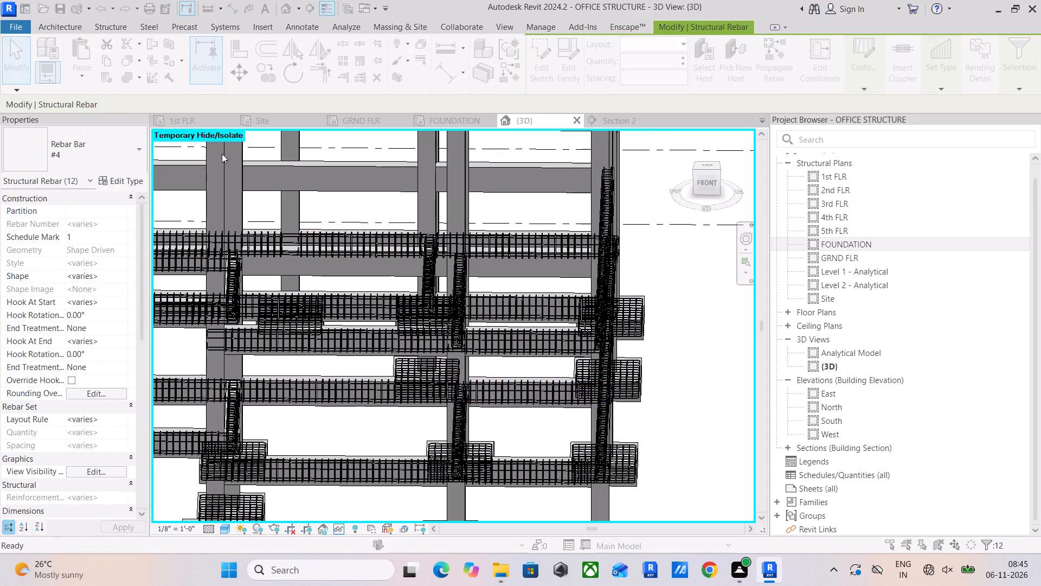
pyautogui.click(504, 381)
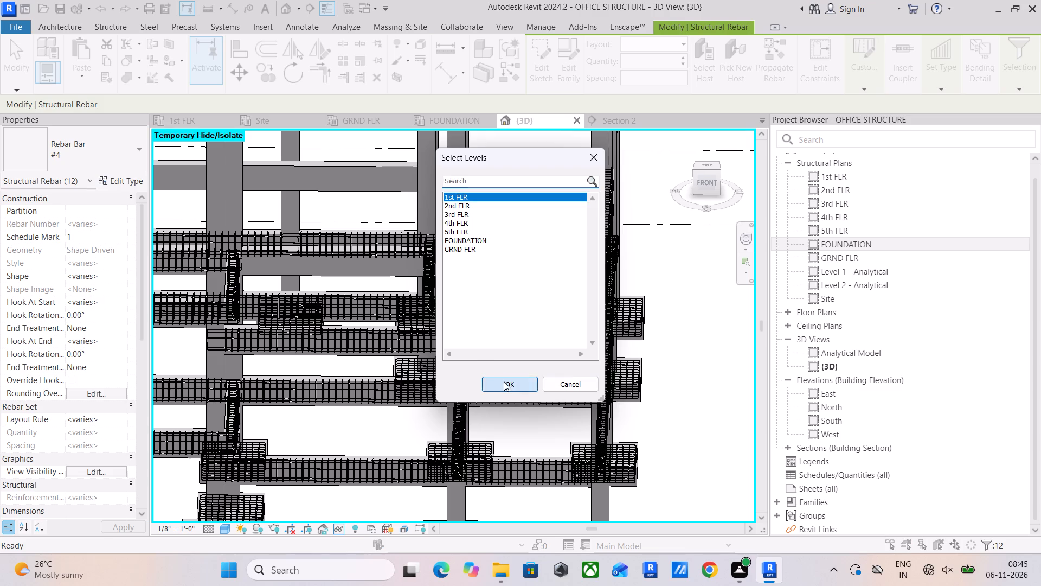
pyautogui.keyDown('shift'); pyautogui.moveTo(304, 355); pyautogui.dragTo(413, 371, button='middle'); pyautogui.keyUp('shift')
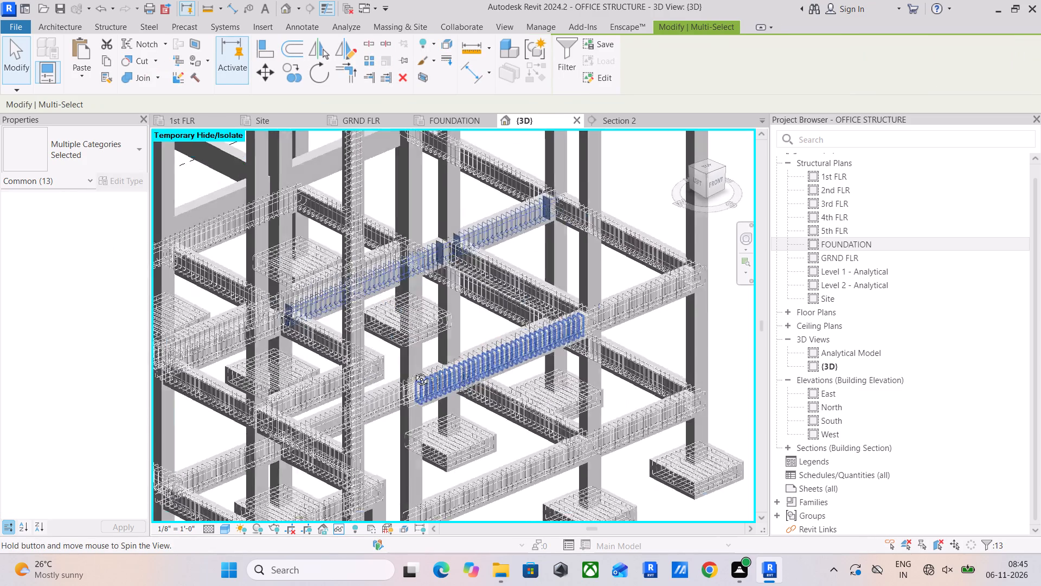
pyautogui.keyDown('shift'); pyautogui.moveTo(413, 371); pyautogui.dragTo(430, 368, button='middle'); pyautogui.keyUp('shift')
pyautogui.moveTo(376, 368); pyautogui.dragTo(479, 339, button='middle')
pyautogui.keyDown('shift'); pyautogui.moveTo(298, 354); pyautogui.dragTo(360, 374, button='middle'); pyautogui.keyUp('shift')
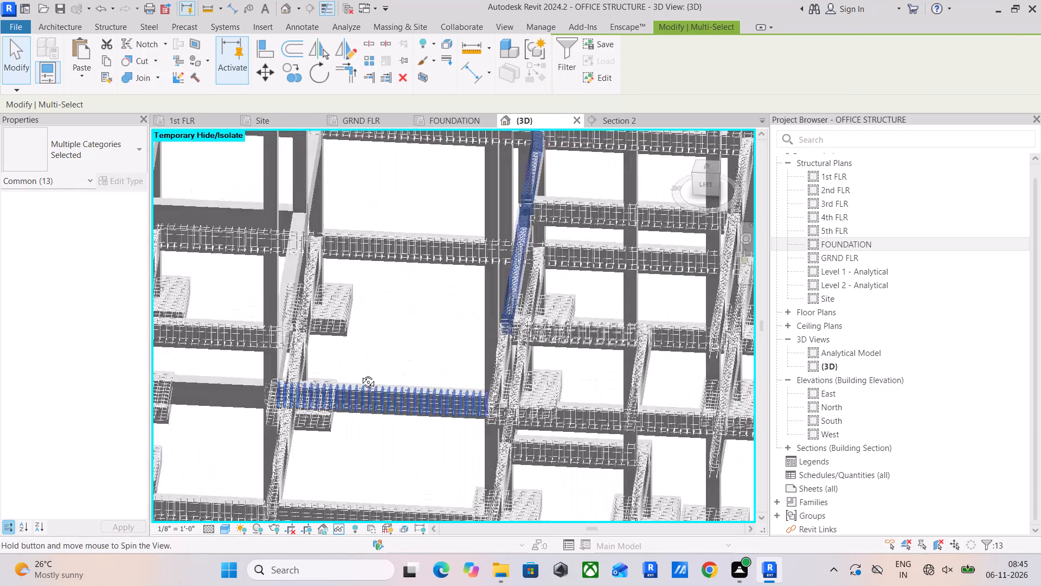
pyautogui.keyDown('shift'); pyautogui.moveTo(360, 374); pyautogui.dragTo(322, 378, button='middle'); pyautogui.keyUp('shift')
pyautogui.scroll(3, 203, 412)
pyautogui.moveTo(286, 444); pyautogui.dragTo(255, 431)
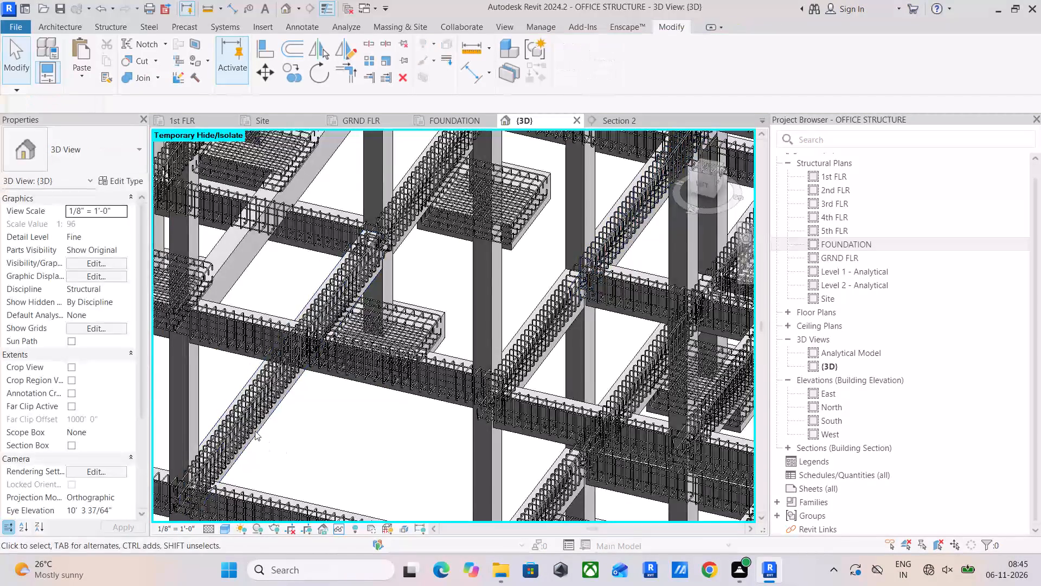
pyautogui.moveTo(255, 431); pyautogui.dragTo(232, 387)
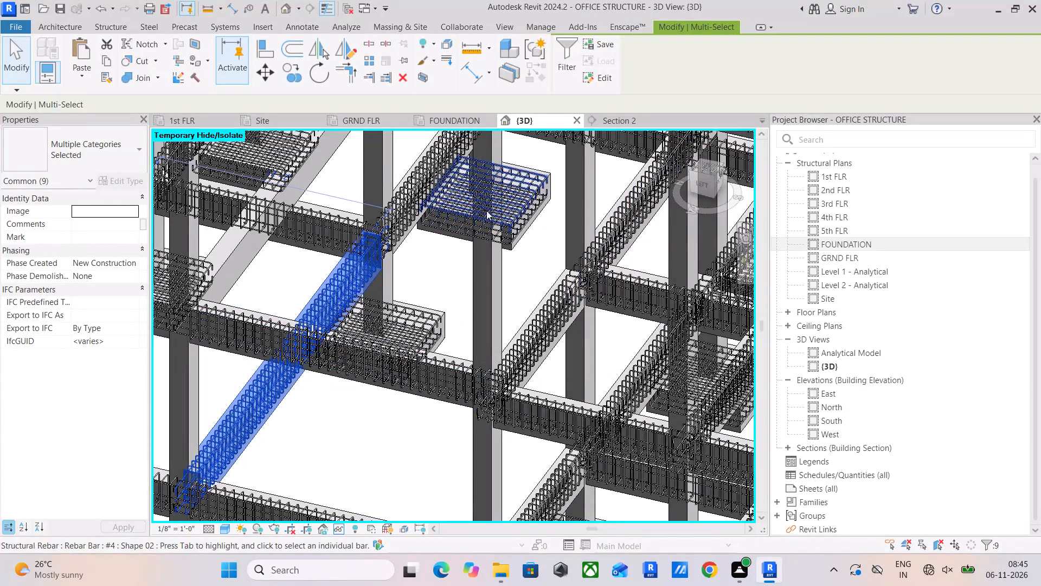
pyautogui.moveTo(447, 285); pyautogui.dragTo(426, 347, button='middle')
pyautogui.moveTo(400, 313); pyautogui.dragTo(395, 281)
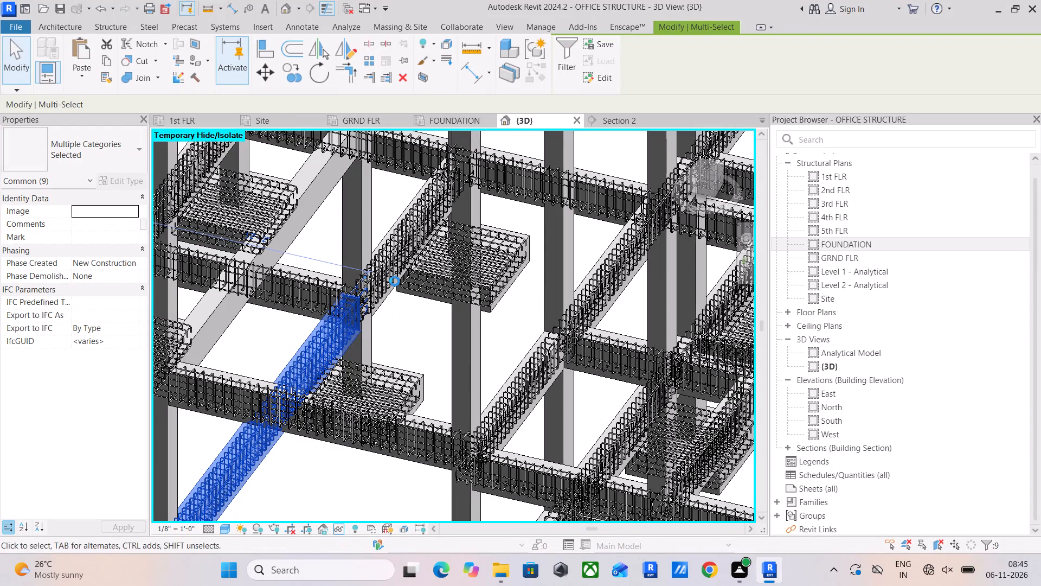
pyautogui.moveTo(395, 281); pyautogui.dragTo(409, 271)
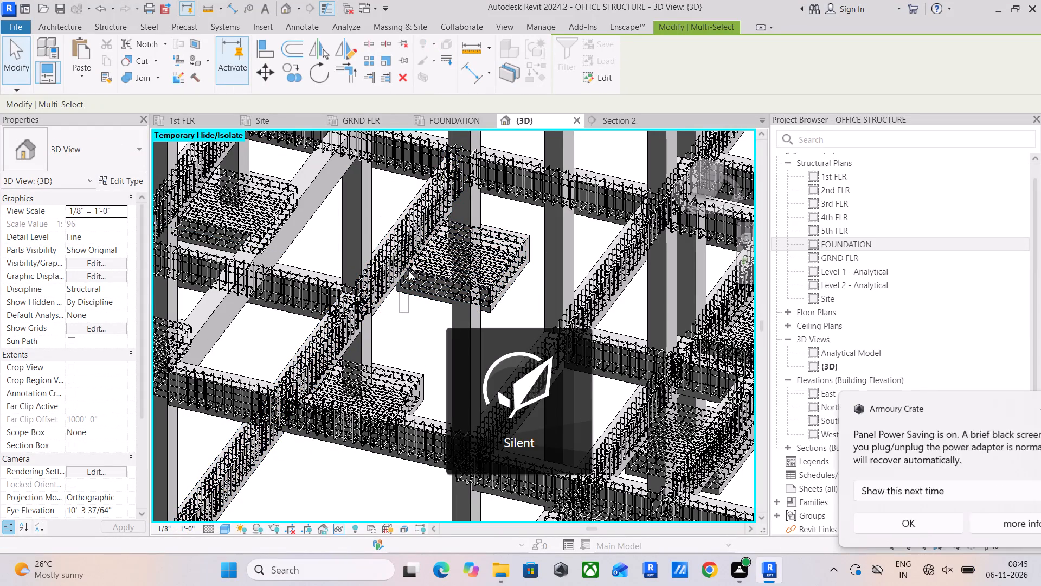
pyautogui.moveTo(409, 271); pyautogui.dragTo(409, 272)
# Copy only the rebar of the two in-line GRND FLR beams meeting at the inner column, excluding framing and footing, and paste it aligned to 1st FLR.
pyautogui.keyDown('shift'); pyautogui.moveTo(411, 310); pyautogui.dragTo(400, 329, button='middle'); pyautogui.keyUp('shift')
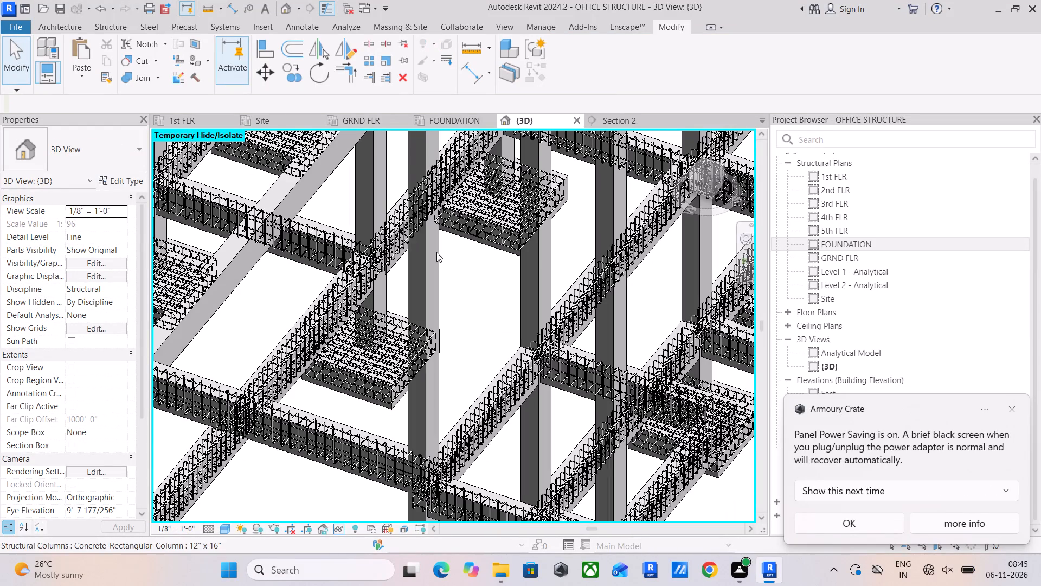
pyautogui.keyDown('shift'); pyautogui.moveTo(432, 269); pyautogui.dragTo(419, 270, button='middle'); pyautogui.keyUp('shift')
pyautogui.moveTo(462, 242); pyautogui.dragTo(460, 234)
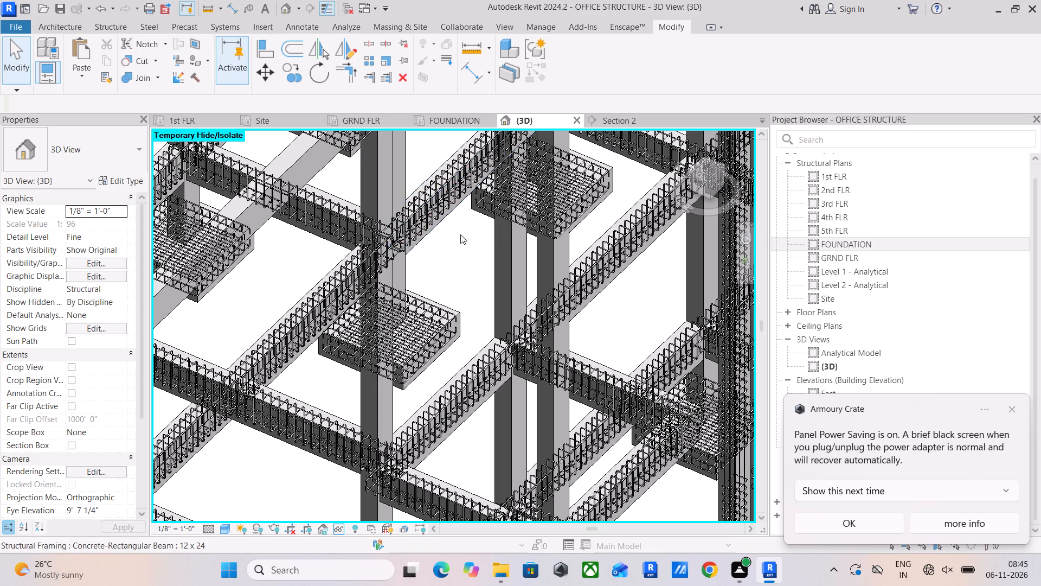
pyautogui.moveTo(460, 234); pyautogui.dragTo(425, 169)
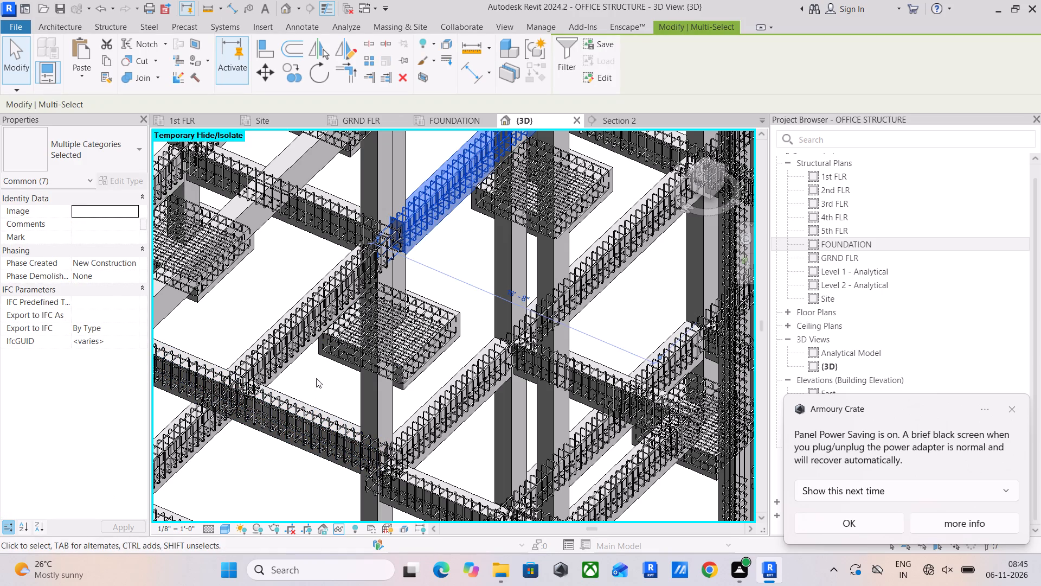
pyautogui.keyDown('ctrl'); pyautogui.moveTo(320, 373); pyautogui.dragTo(278, 322); pyautogui.keyUp('ctrl')
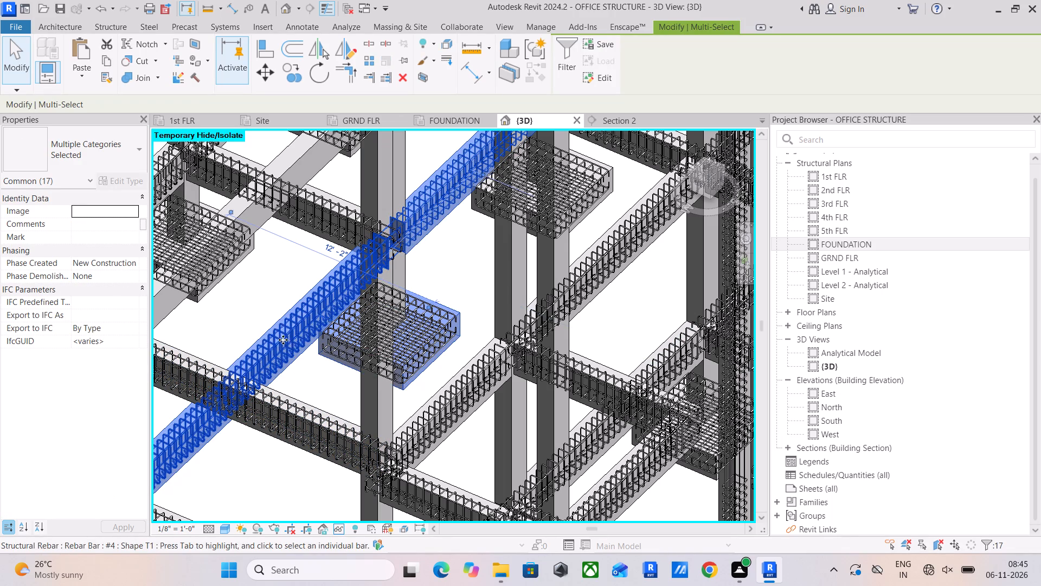
pyautogui.click(561, 50)
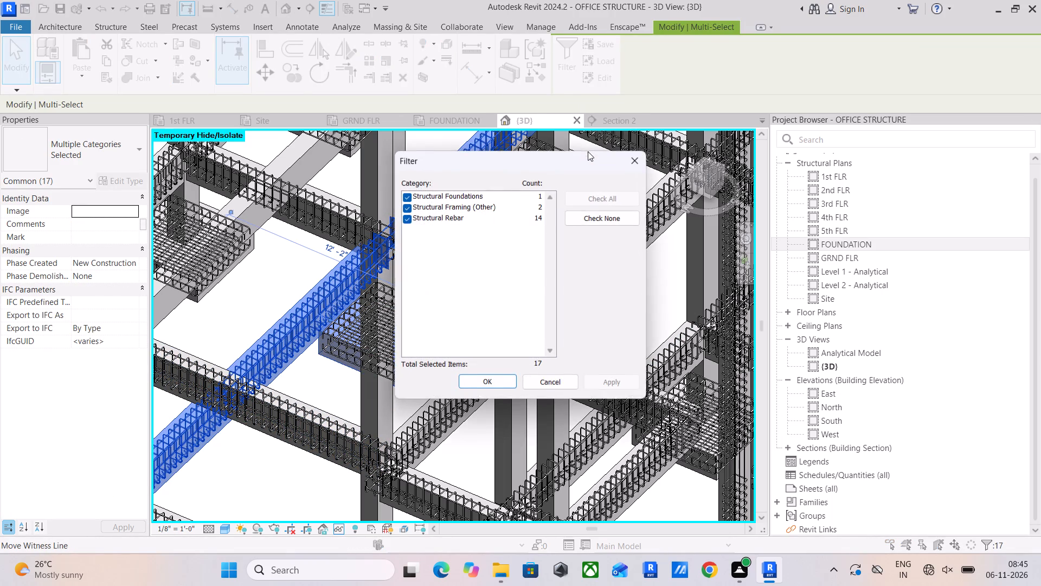
pyautogui.click(409, 206)
pyautogui.click(409, 200)
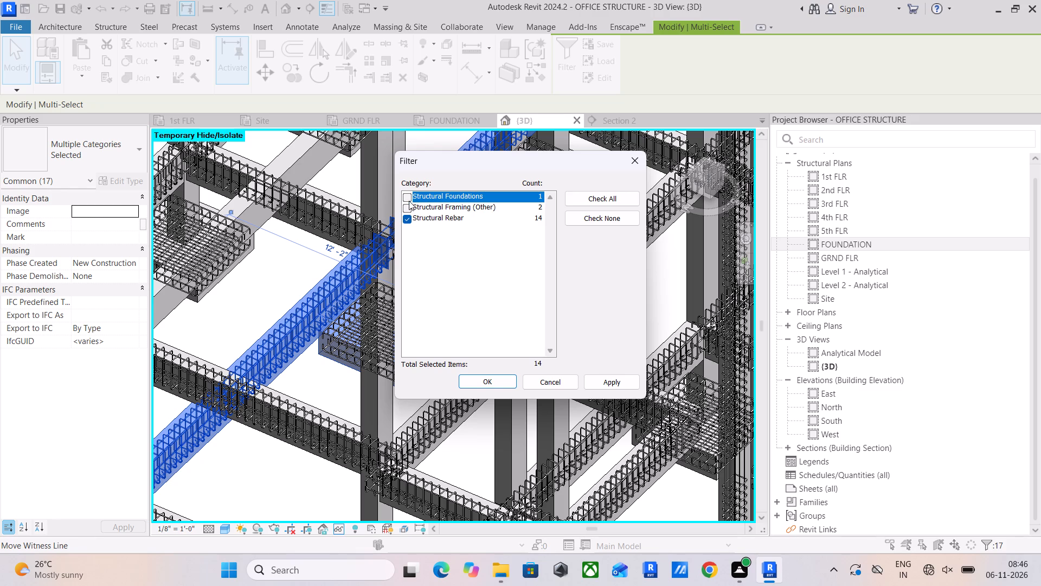
pyautogui.click(509, 395)
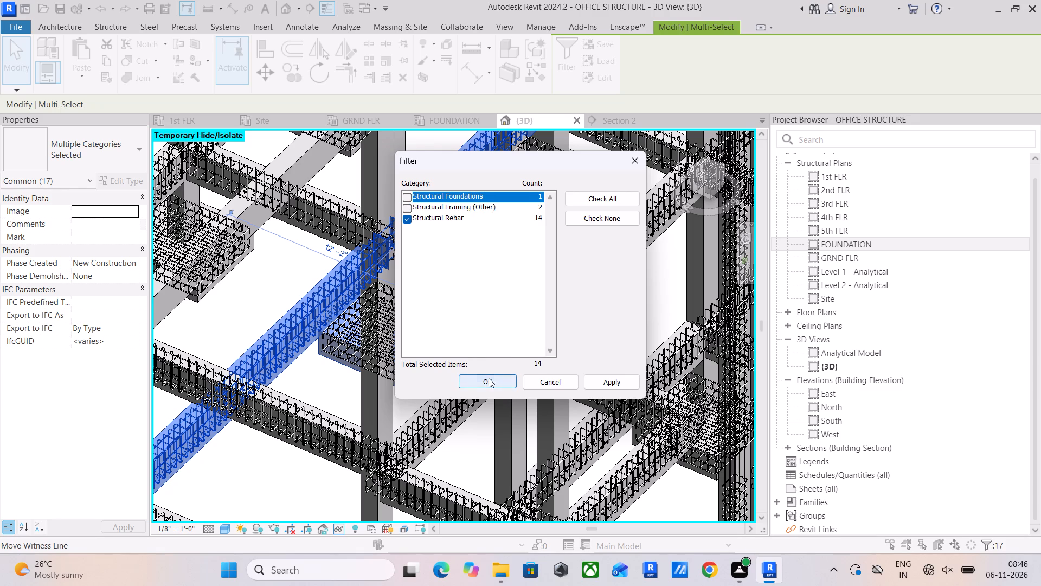
pyautogui.click(489, 378)
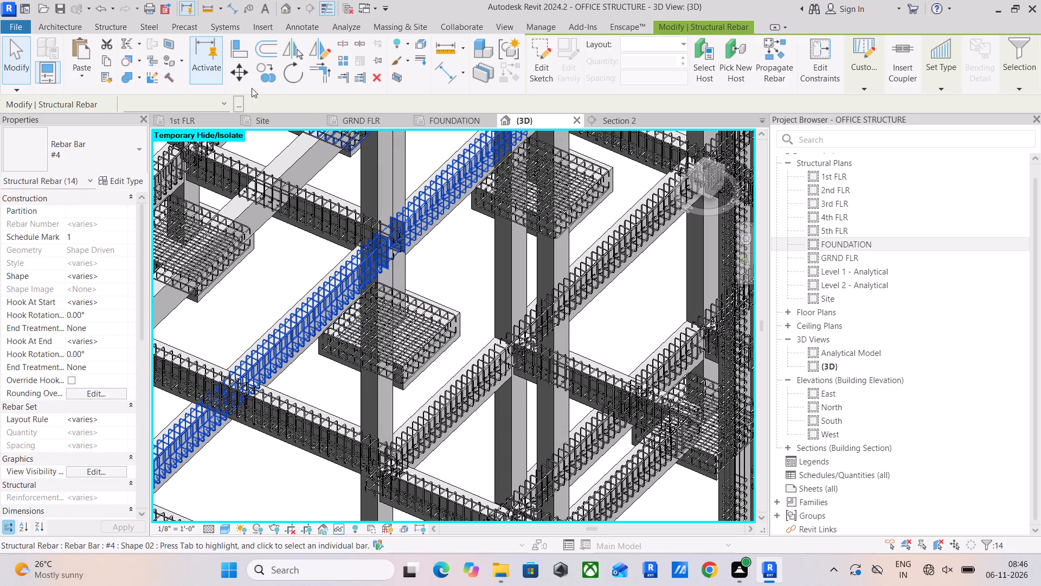
pyautogui.click(107, 61)
pyautogui.click(86, 70)
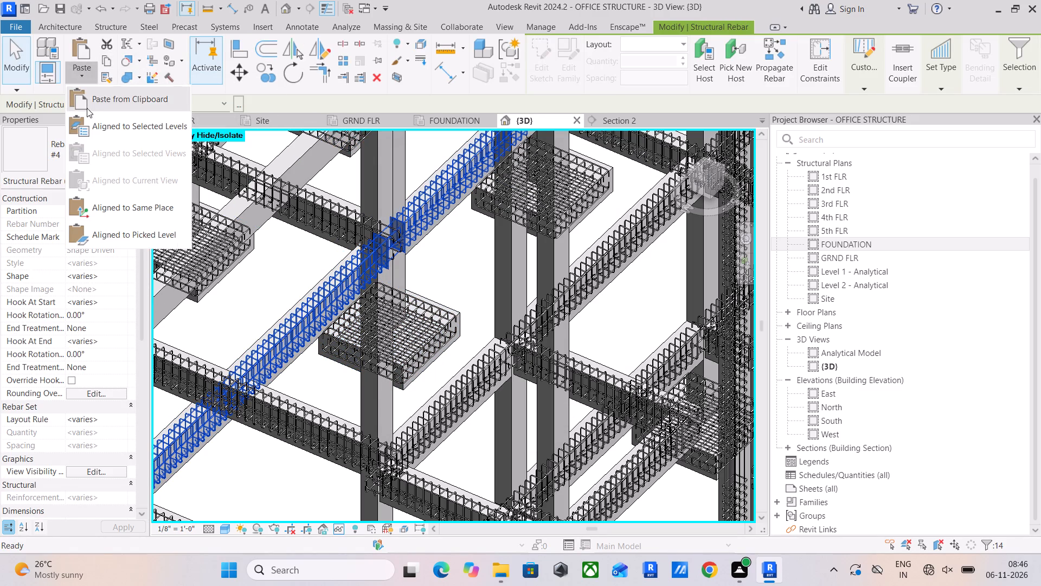
pyautogui.click(105, 129)
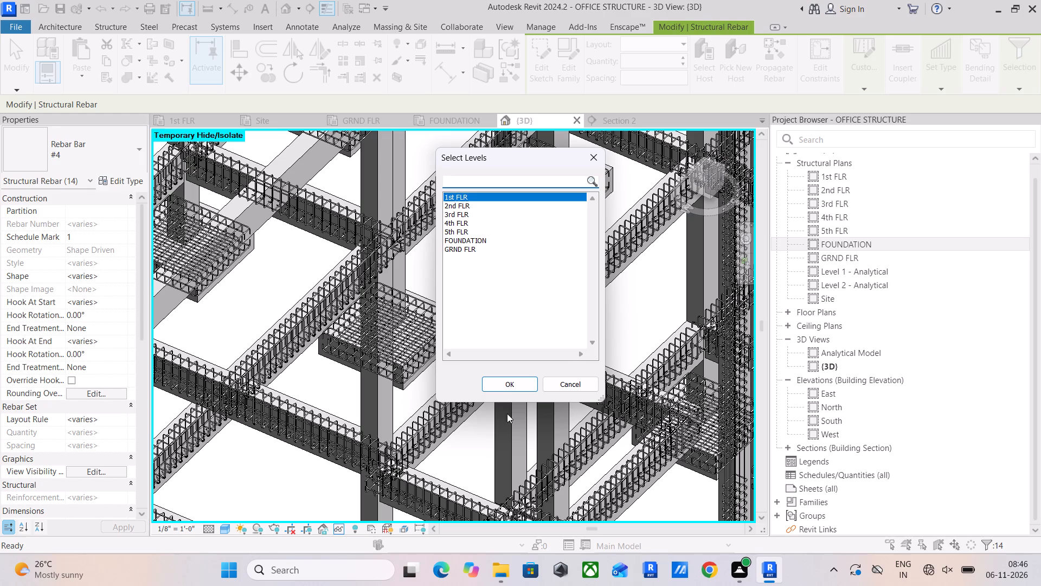
pyautogui.click(506, 385)
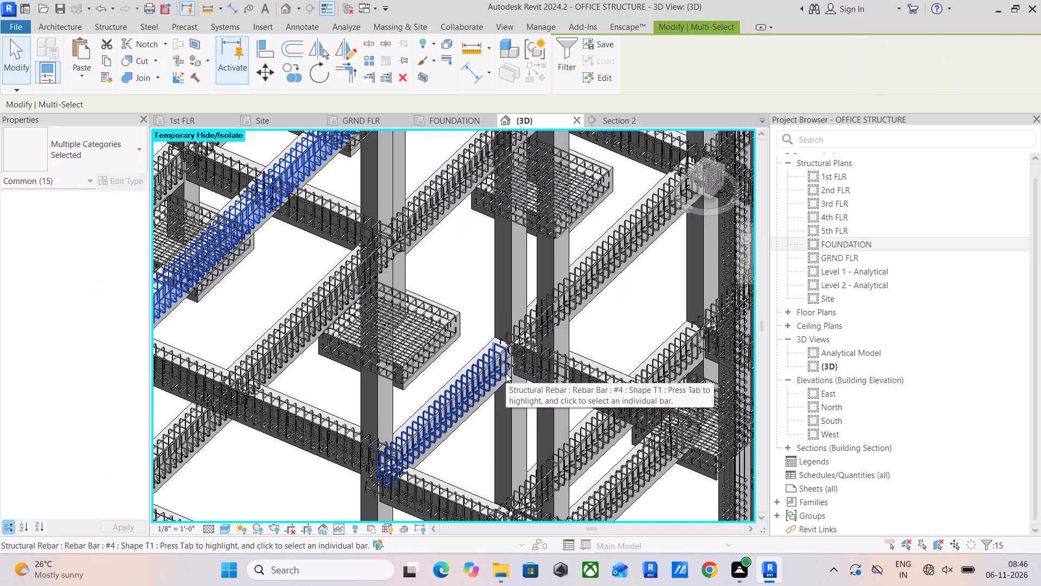
# Copy only the rebar of the three parallel short GRND FLR cross beams along the back-left outer bay, and paste it aligned to 1st FLR.
pyautogui.click(472, 249)
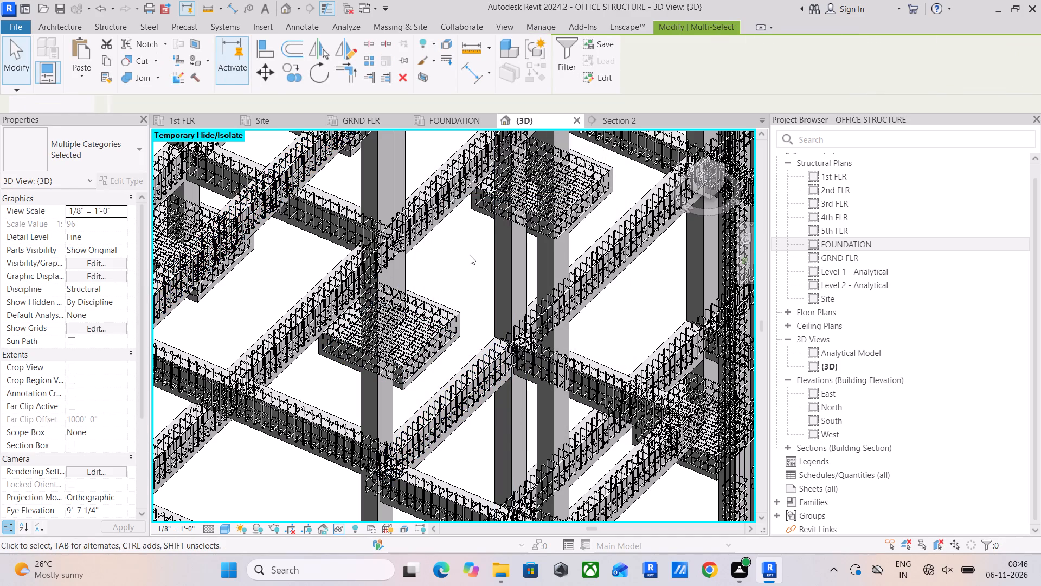
pyautogui.scroll(-3, 467, 253)
pyautogui.keyDown('ctrl'); pyautogui.moveTo(465, 261); pyautogui.dragTo(510, 239, button='middle'); pyautogui.keyUp('ctrl')
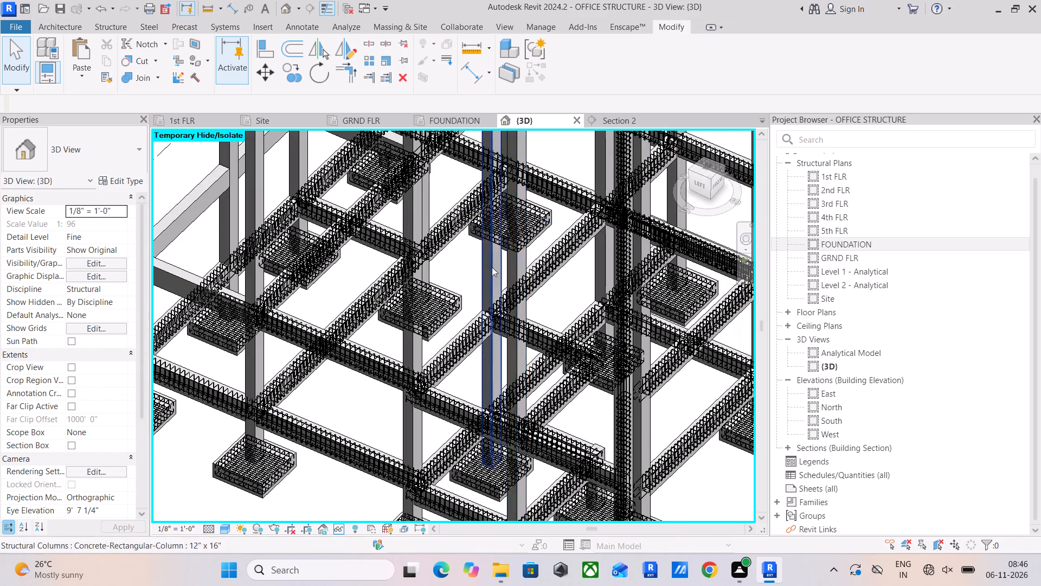
pyautogui.keyDown('shift'); pyautogui.moveTo(487, 280); pyautogui.dragTo(637, 219, button='middle'); pyautogui.keyUp('shift')
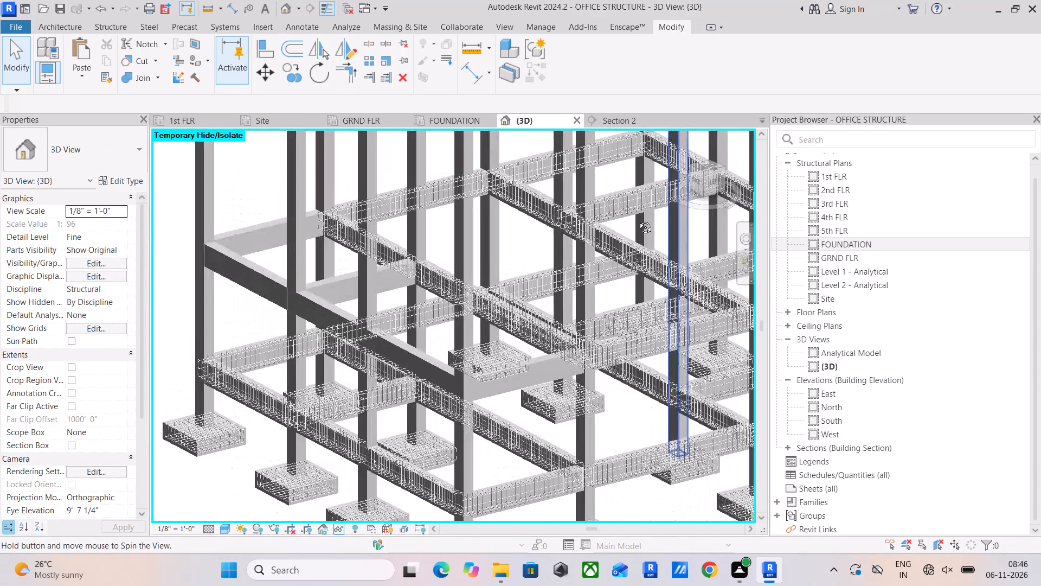
pyautogui.keyDown('shift'); pyautogui.moveTo(637, 219); pyautogui.dragTo(640, 221, button='middle'); pyautogui.keyUp('shift')
pyautogui.keyDown('shift'); pyautogui.moveTo(613, 276); pyautogui.dragTo(628, 305, button='middle'); pyautogui.keyUp('shift')
pyautogui.moveTo(629, 310); pyautogui.dragTo(615, 187, button='middle')
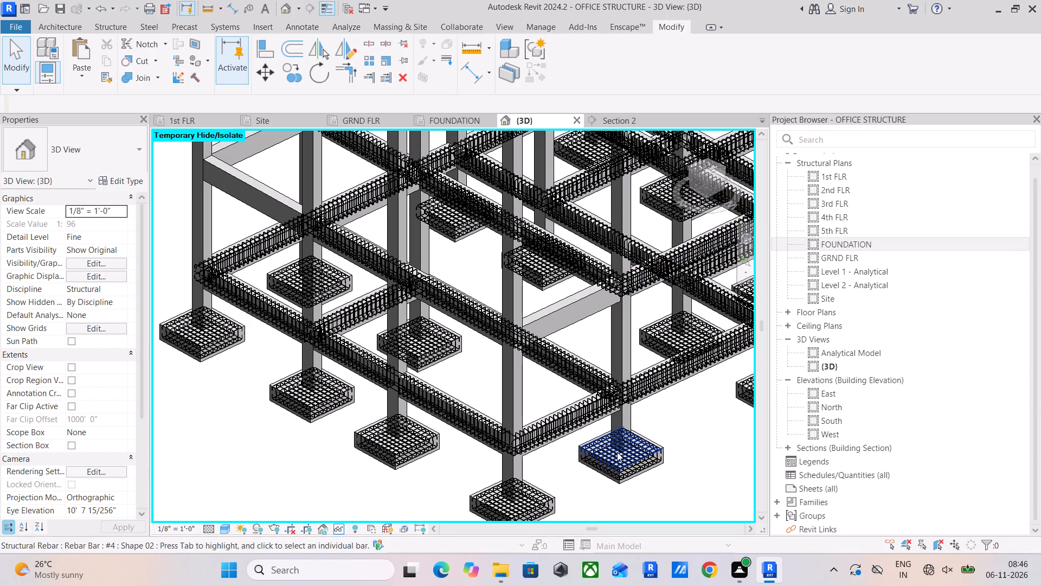
pyautogui.moveTo(559, 452); pyautogui.dragTo(549, 410)
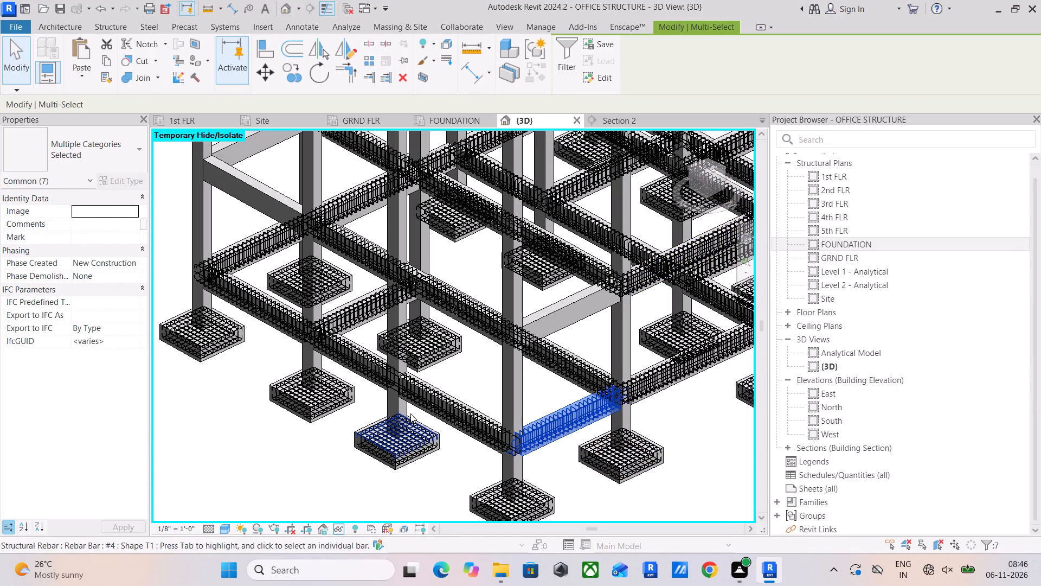
pyautogui.scroll(7, 365, 328)
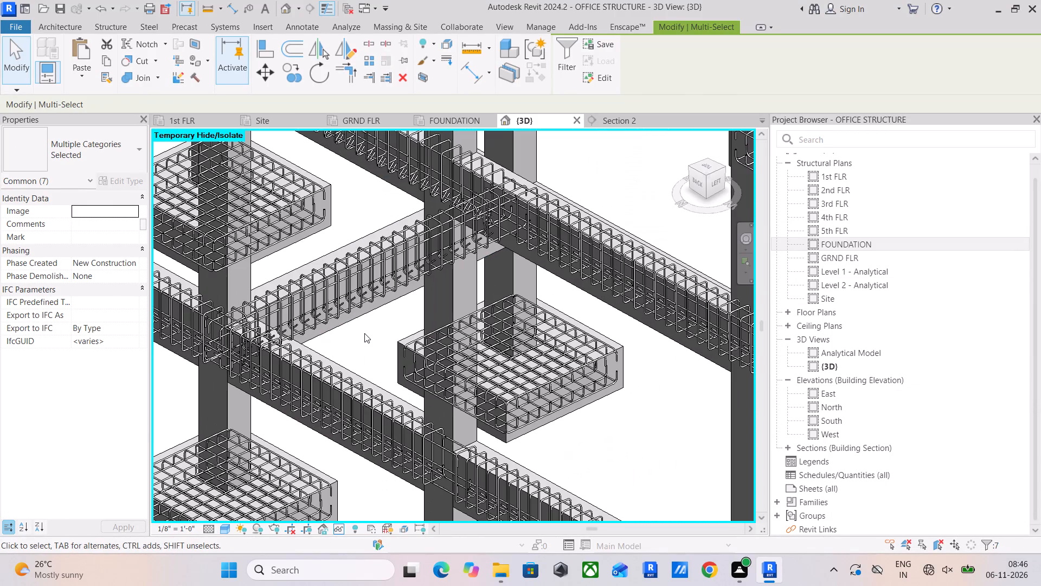
pyautogui.keyDown('ctrl'); pyautogui.moveTo(367, 333); pyautogui.dragTo(333, 238); pyautogui.keyUp('ctrl')
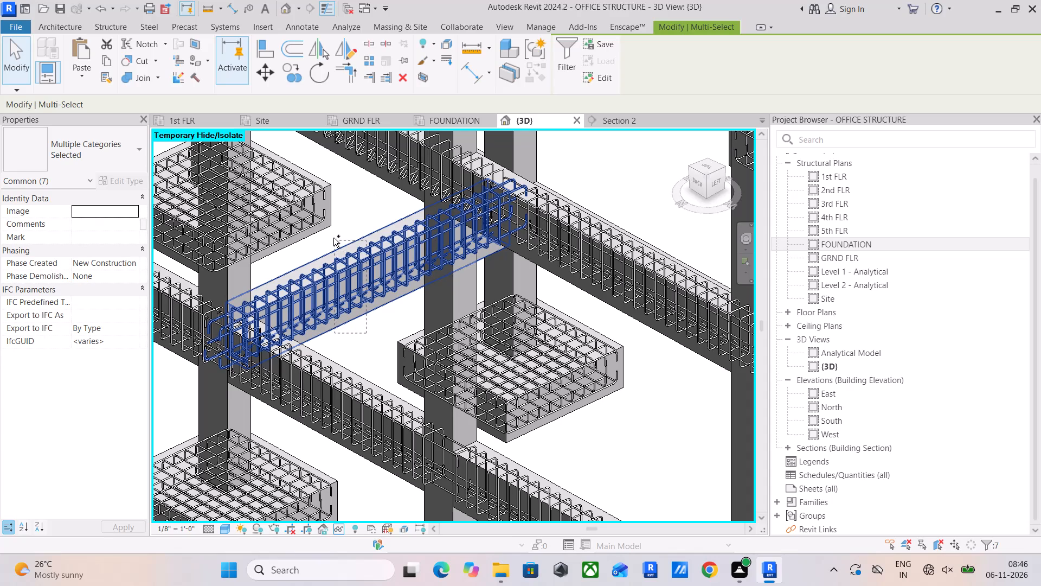
pyautogui.keyDown('ctrl'); pyautogui.moveTo(333, 238); pyautogui.dragTo(343, 250); pyautogui.keyUp('ctrl')
pyautogui.scroll(-3, 343, 250)
pyautogui.moveTo(363, 281); pyautogui.dragTo(401, 345, button='middle')
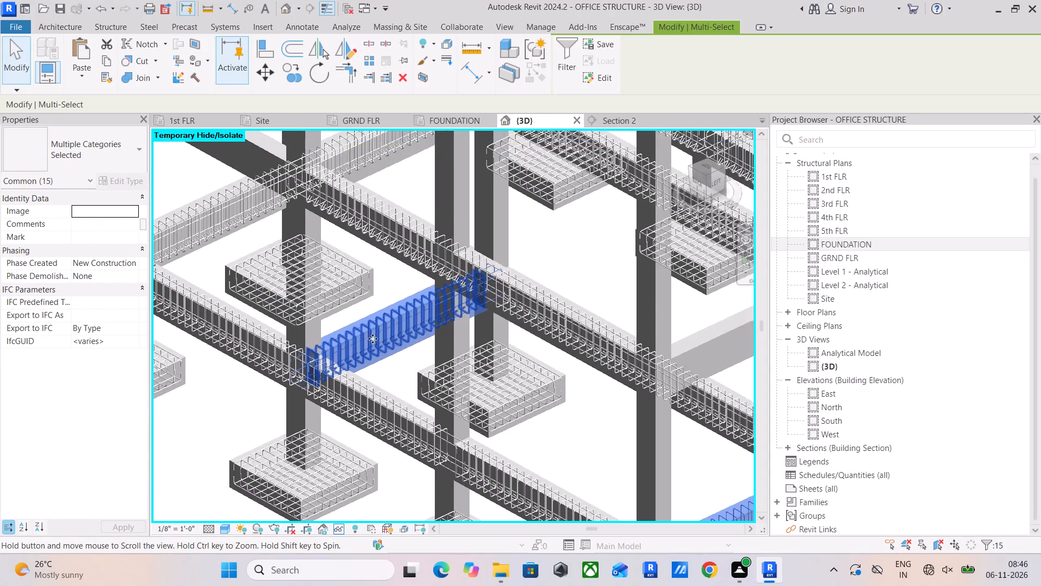
pyautogui.moveTo(266, 278); pyautogui.dragTo(441, 392, button='middle')
pyautogui.scroll(3, 371, 372)
pyautogui.keyDown('ctrl'); pyautogui.moveTo(388, 380); pyautogui.dragTo(385, 374); pyautogui.keyUp('ctrl')
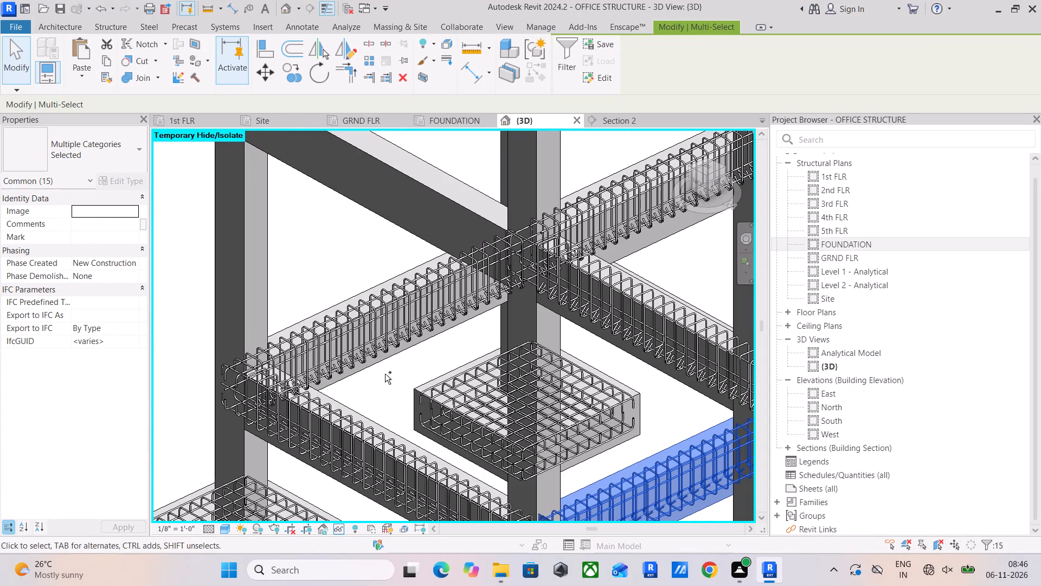
pyautogui.keyDown('ctrl'); pyautogui.moveTo(385, 374); pyautogui.dragTo(349, 301); pyautogui.keyUp('ctrl')
pyautogui.scroll(-9, 350, 301)
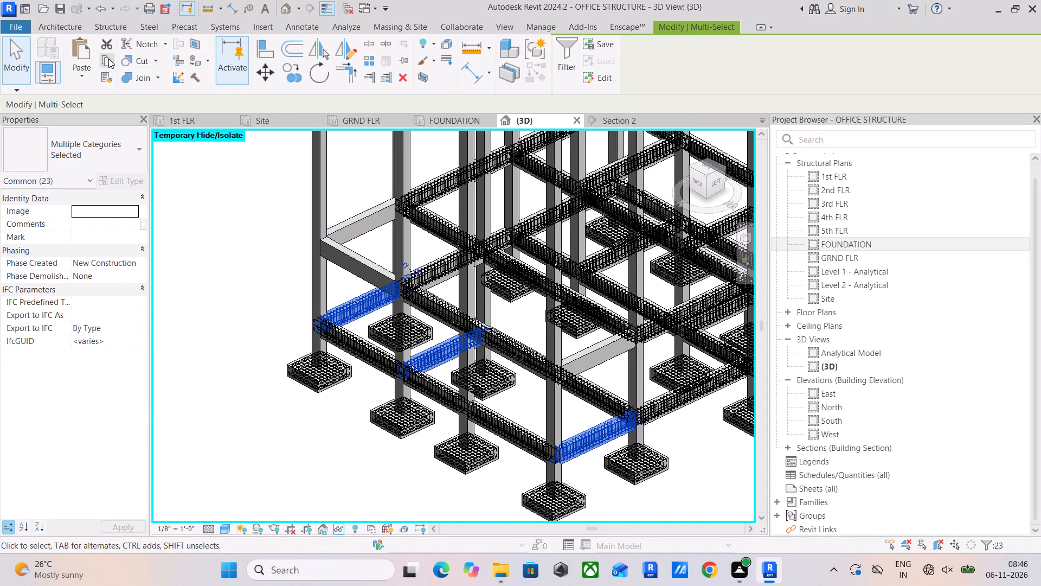
pyautogui.click(566, 57)
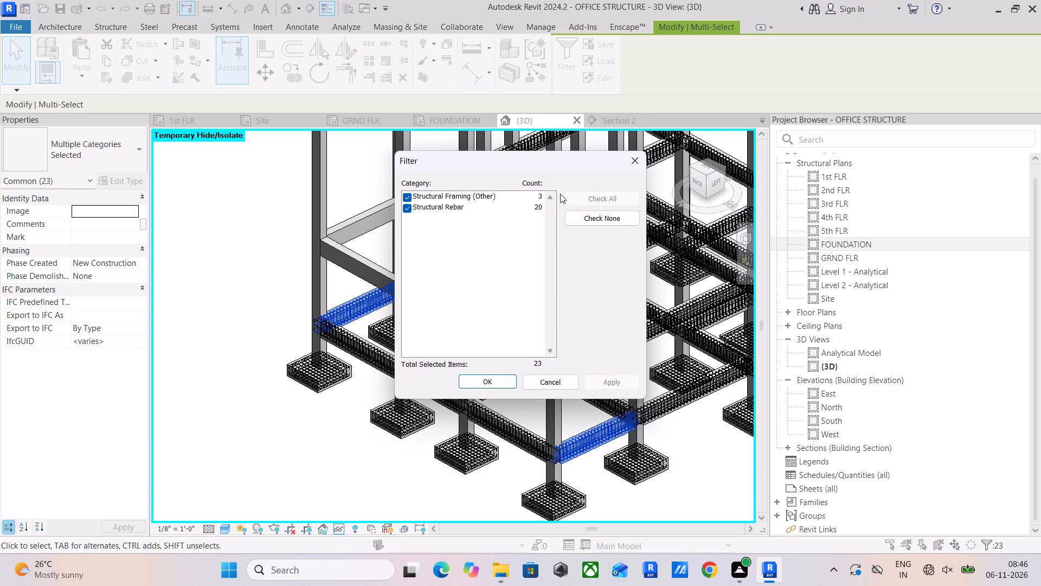
pyautogui.click(406, 198)
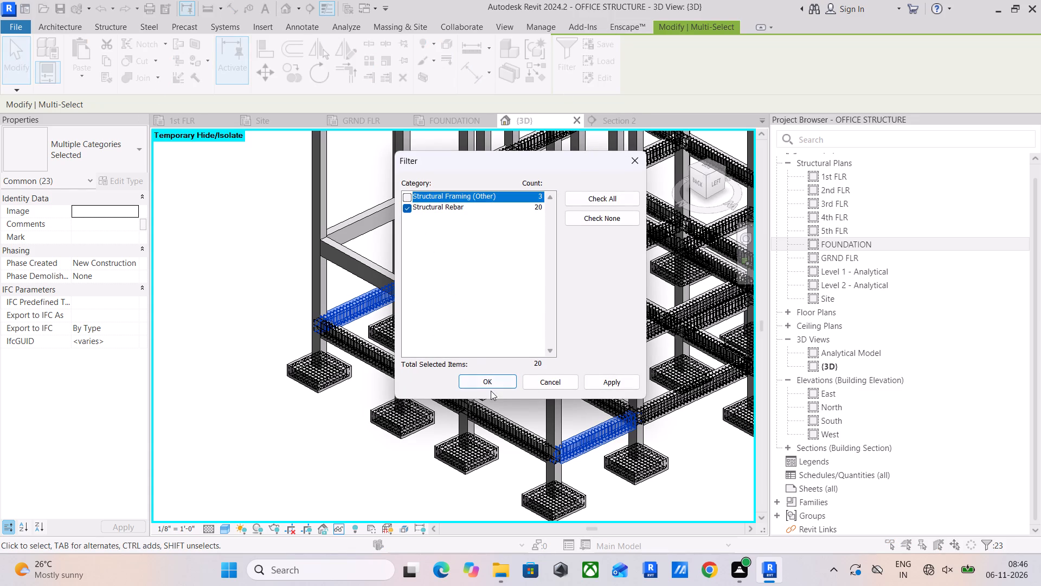
pyautogui.click(491, 391)
pyautogui.click(491, 386)
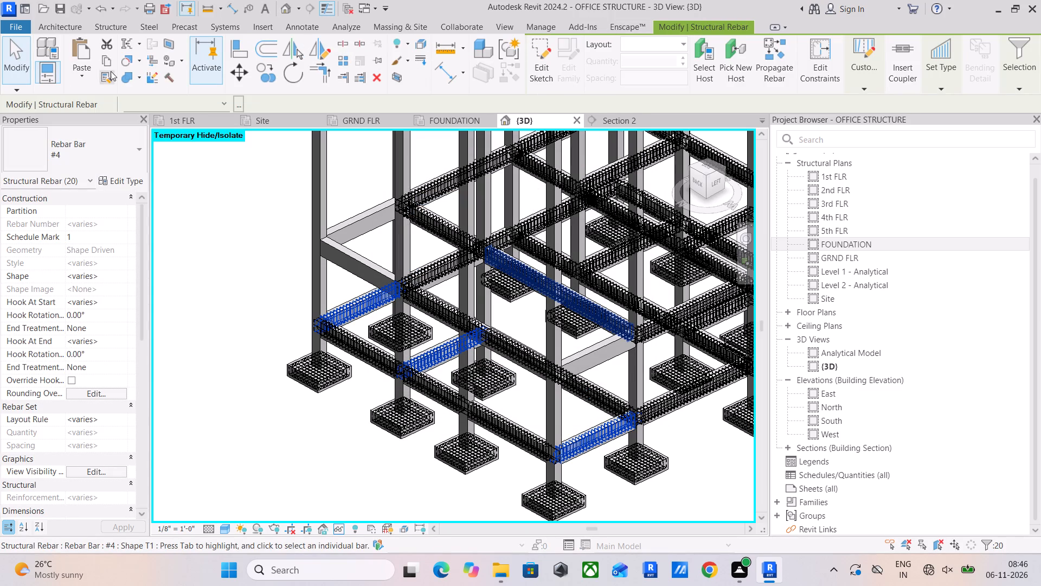
pyautogui.moveTo(107, 65); pyautogui.dragTo(101, 66)
pyautogui.click(77, 79)
pyautogui.click(121, 128)
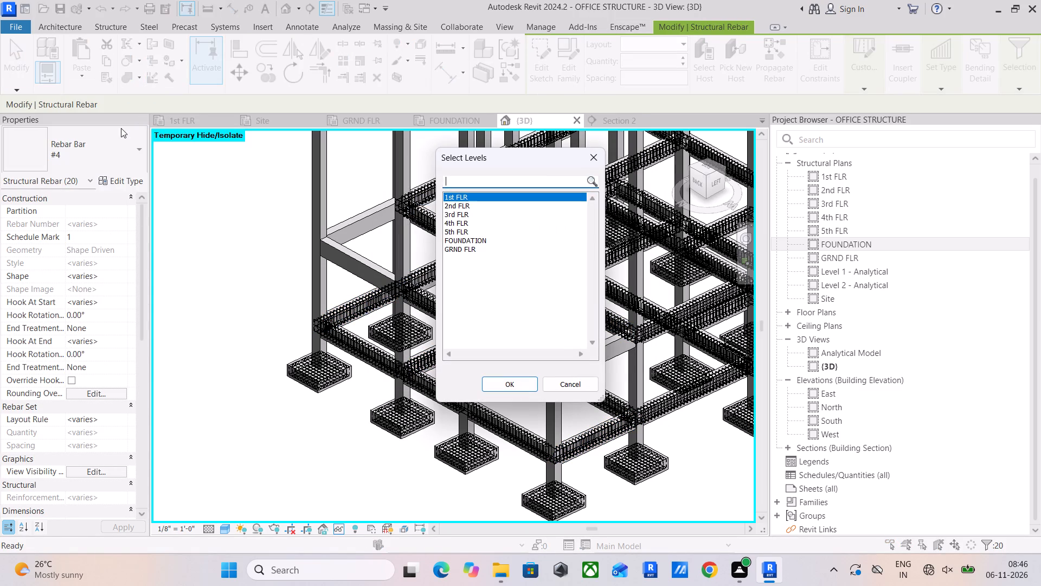
pyautogui.click(504, 383)
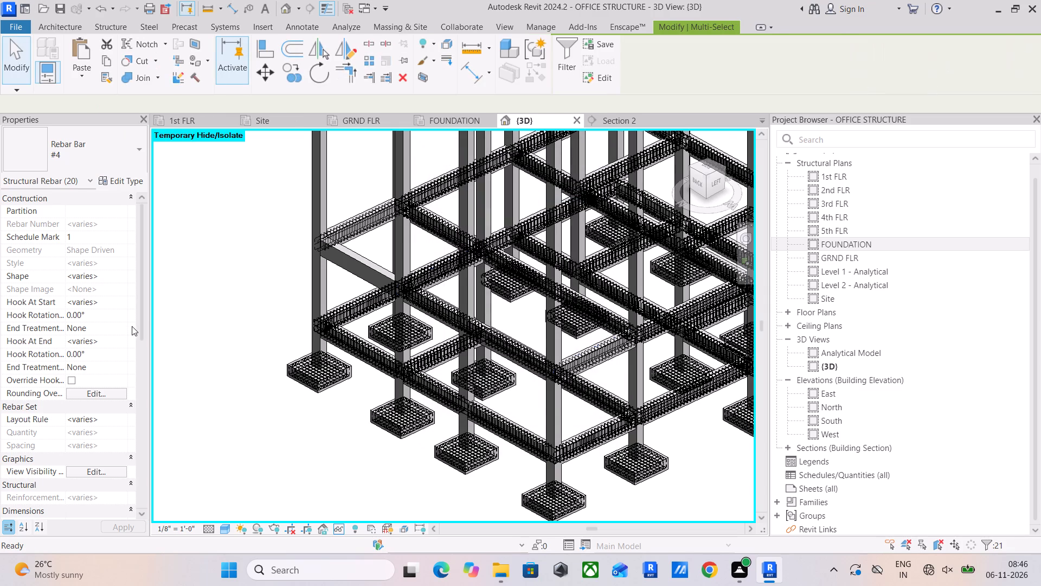
pyautogui.click(191, 323)
# Copy only the rebar of the GRND FLR perimeter beam in the outer corner bay, excluding framing, and paste it aligned to 1st FLR.
pyautogui.scroll(2, 361, 365)
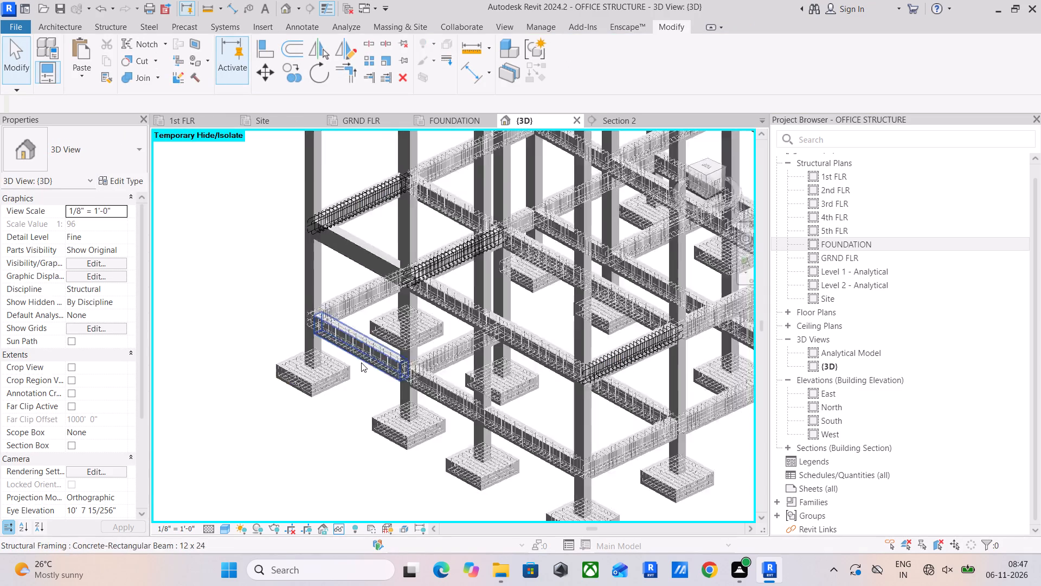
pyautogui.scroll(5, 361, 362)
pyautogui.moveTo(348, 259); pyautogui.dragTo(323, 289)
pyautogui.scroll(5, 256, 268)
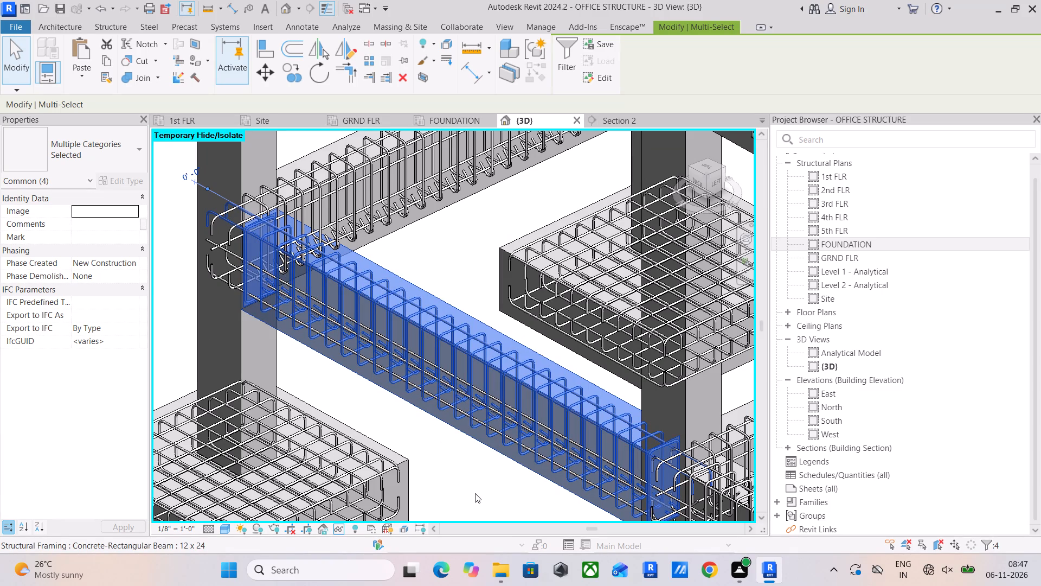
pyautogui.keyDown('ctrl'); pyautogui.moveTo(484, 491); pyautogui.dragTo(465, 399); pyautogui.keyUp('ctrl')
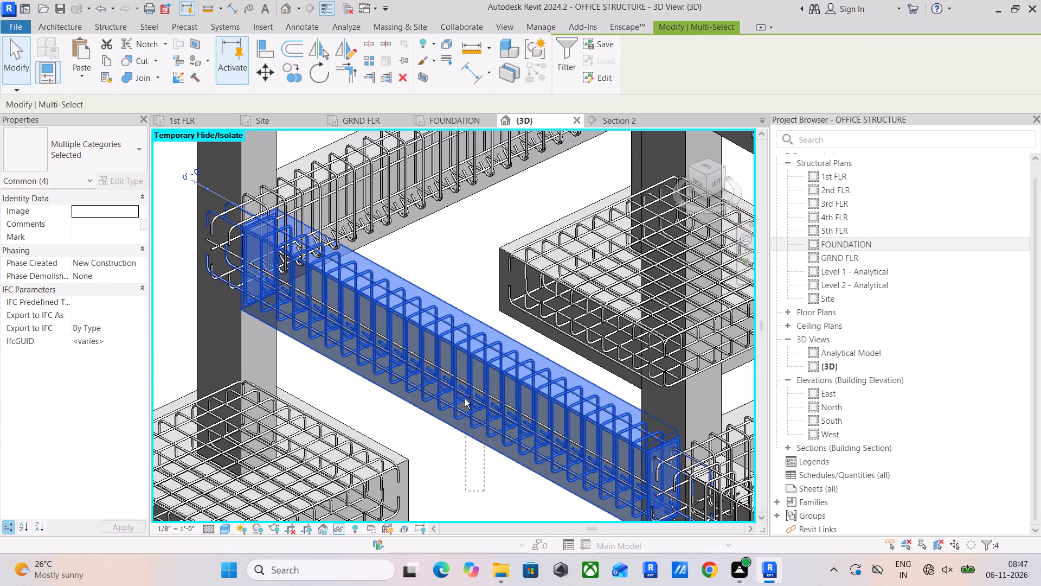
pyautogui.keyDown('ctrl'); pyautogui.moveTo(465, 399); pyautogui.dragTo(468, 384); pyautogui.keyUp('ctrl')
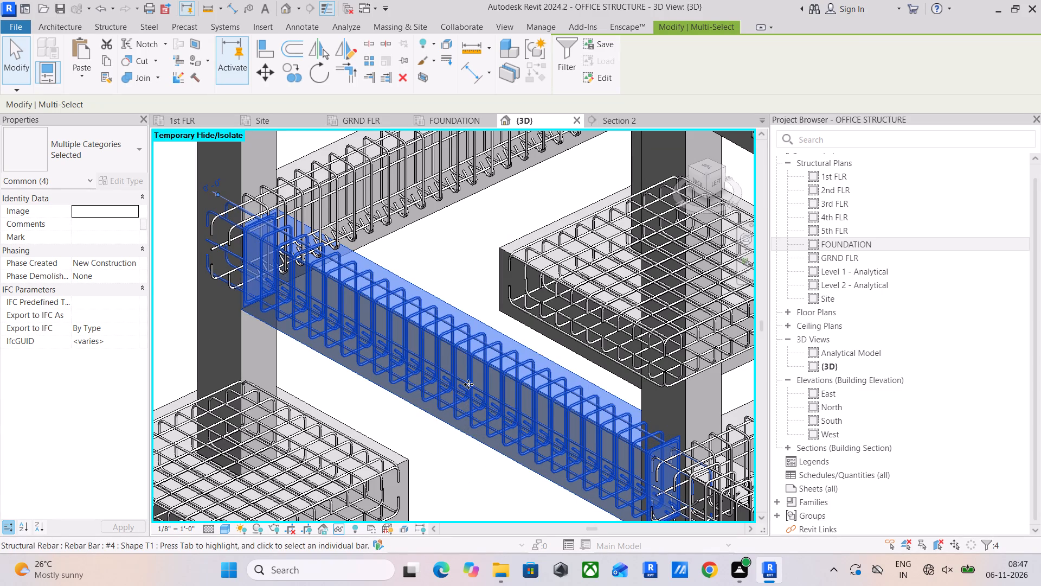
pyautogui.scroll(-3, 472, 379)
pyautogui.moveTo(472, 379); pyautogui.dragTo(475, 320, button='middle')
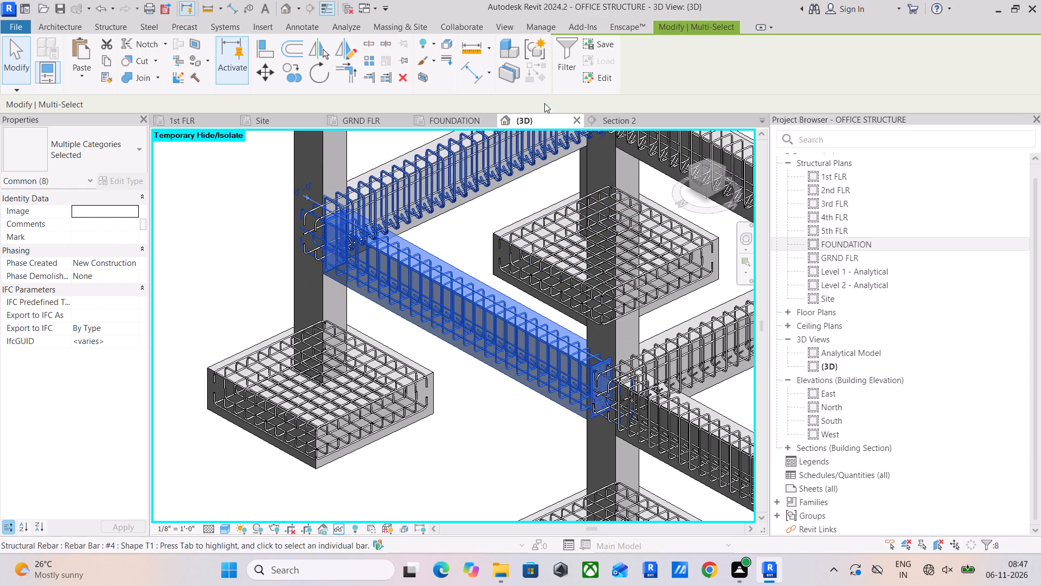
pyautogui.click(557, 58)
pyautogui.click(409, 198)
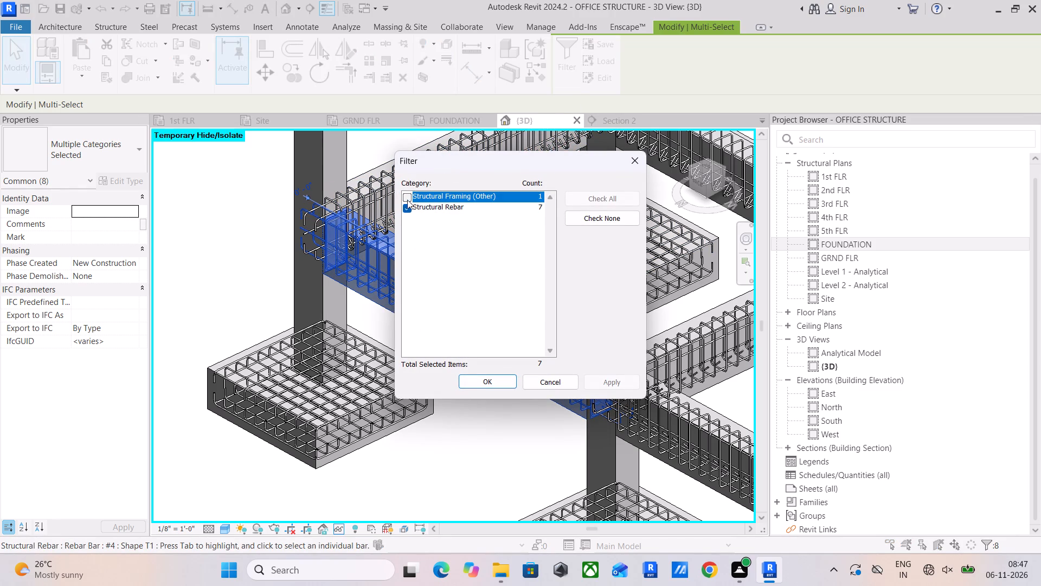
pyautogui.click(511, 386)
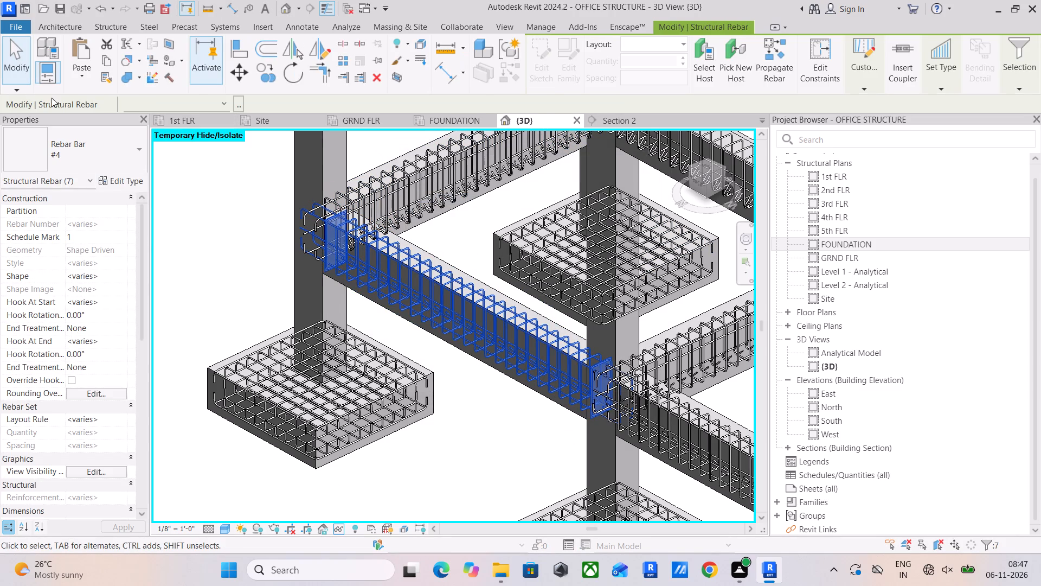
pyautogui.click(108, 63)
pyautogui.click(84, 73)
pyautogui.click(97, 119)
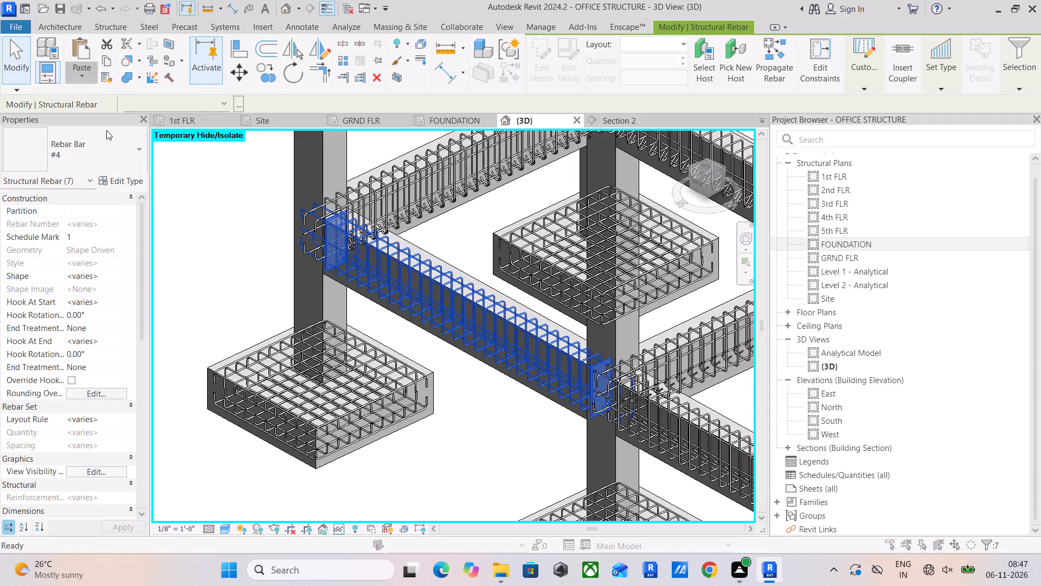
pyautogui.click(494, 384)
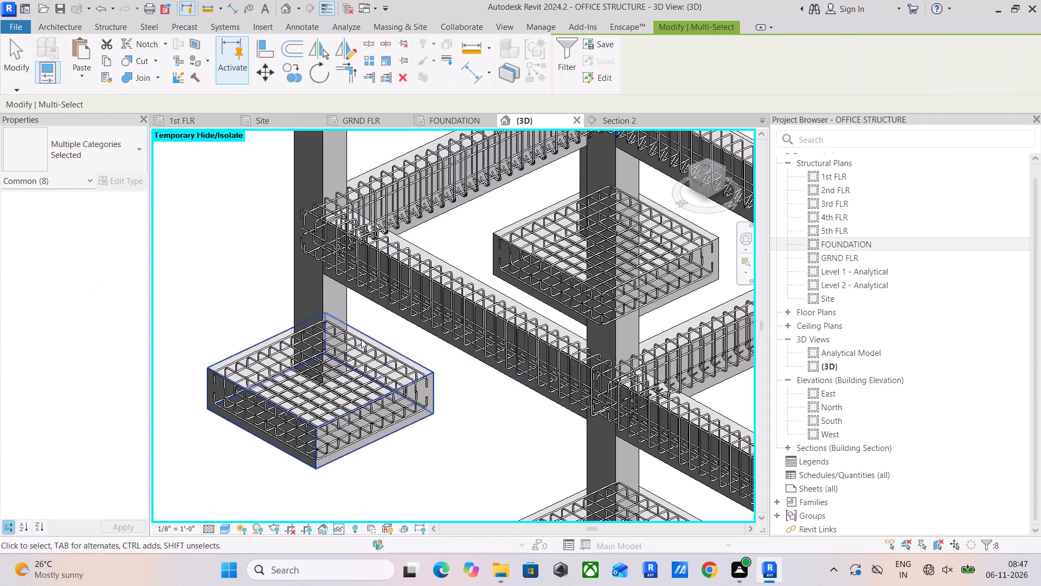
pyautogui.click(191, 251)
# In the Left view, shorten the end column's lower tie set to 18 ties so it stops just beneath the 1st FLR beam.
pyautogui.scroll(-7, 281, 270)
pyautogui.moveTo(374, 281); pyautogui.dragTo(327, 331, button='middle')
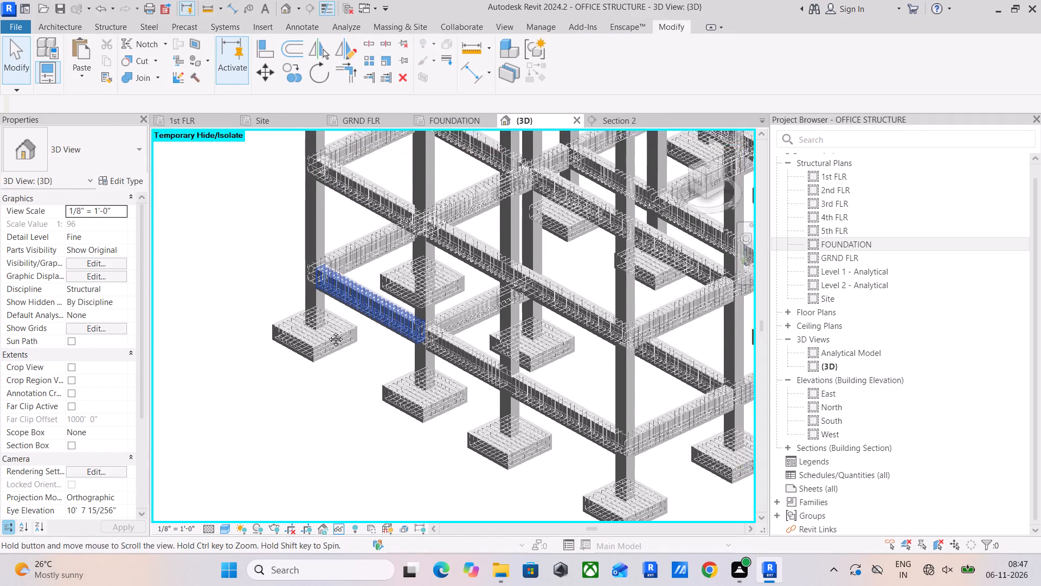
pyautogui.moveTo(327, 331); pyautogui.dragTo(317, 348, button='middle')
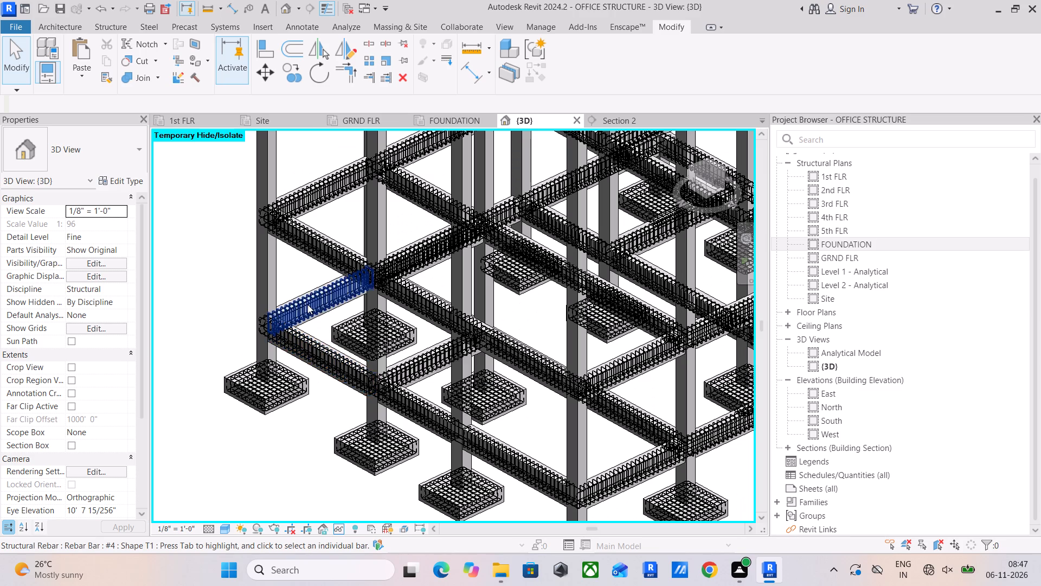
pyautogui.moveTo(352, 308); pyautogui.dragTo(118, 467, button='middle')
pyautogui.moveTo(273, 387); pyautogui.dragTo(258, 285, button='middle')
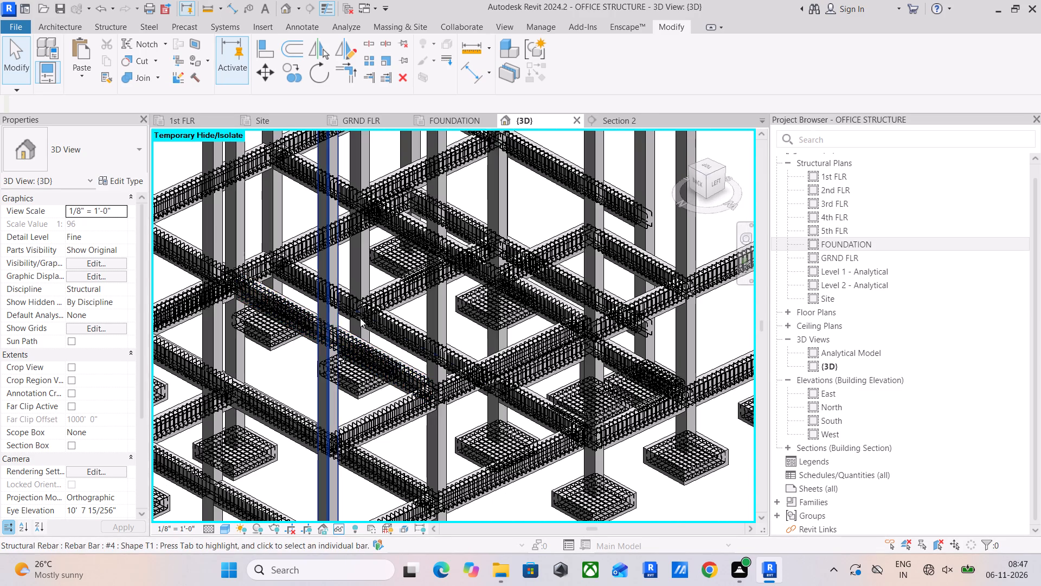
pyautogui.moveTo(368, 317); pyautogui.dragTo(254, 375, button='middle')
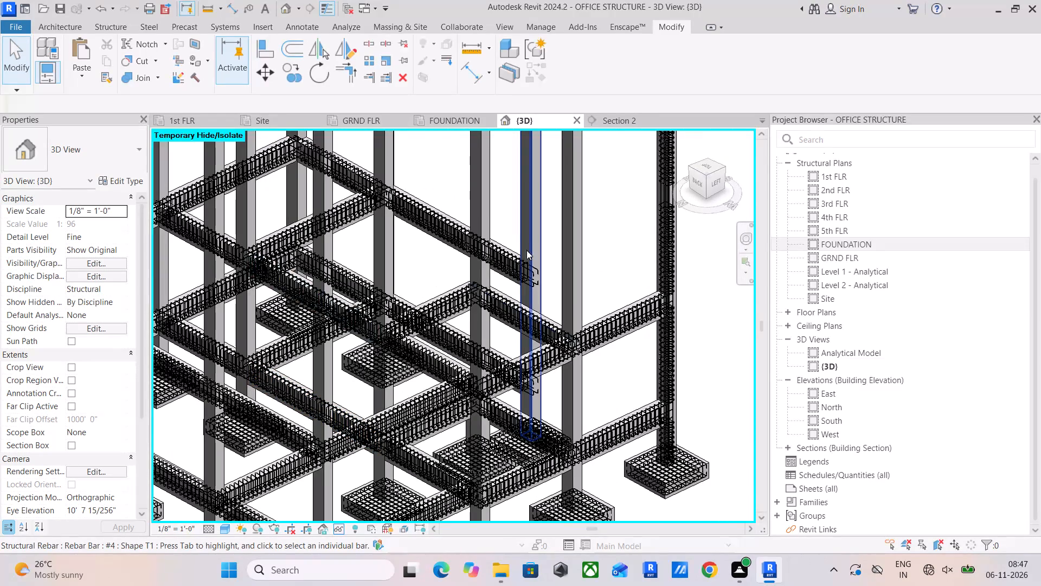
pyautogui.click(710, 187)
pyautogui.click(710, 182)
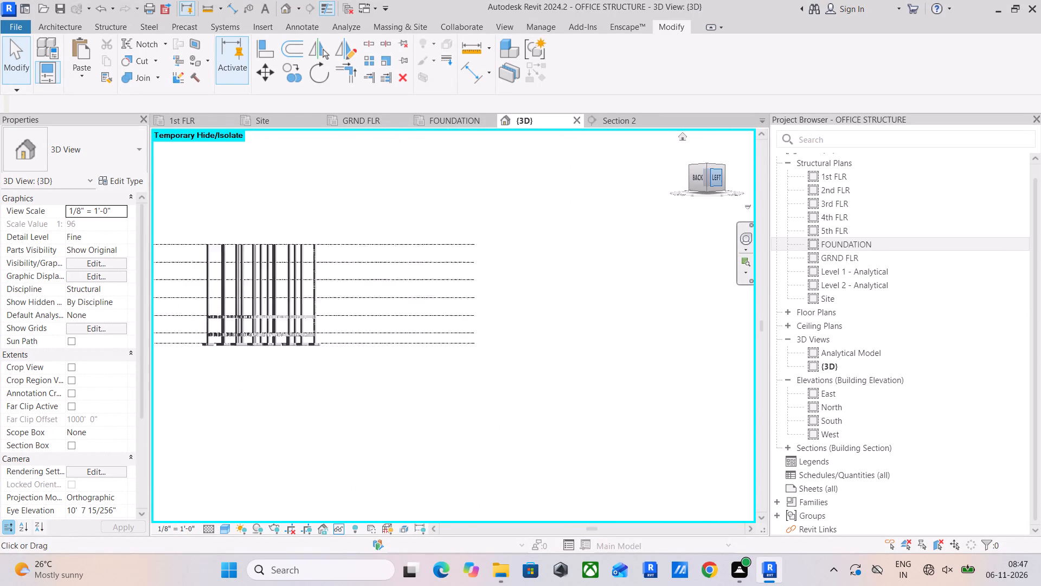
pyautogui.click(714, 178)
pyautogui.scroll(5, 448, 390)
pyautogui.scroll(13, 433, 292)
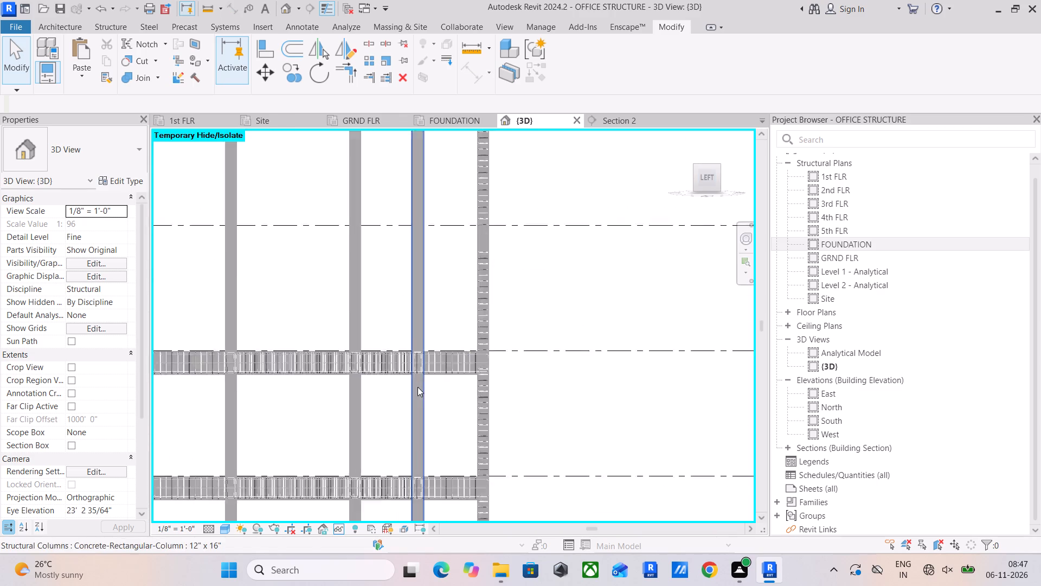
pyautogui.scroll(8, 417, 387)
pyautogui.scroll(4, 575, 333)
pyautogui.click(542, 316)
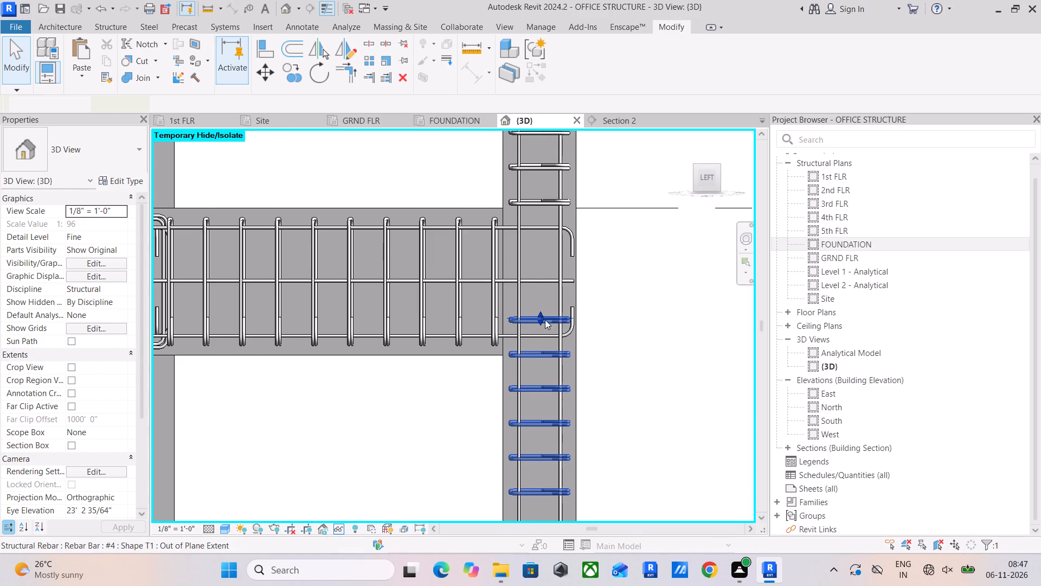
pyautogui.moveTo(540, 321); pyautogui.dragTo(532, 365)
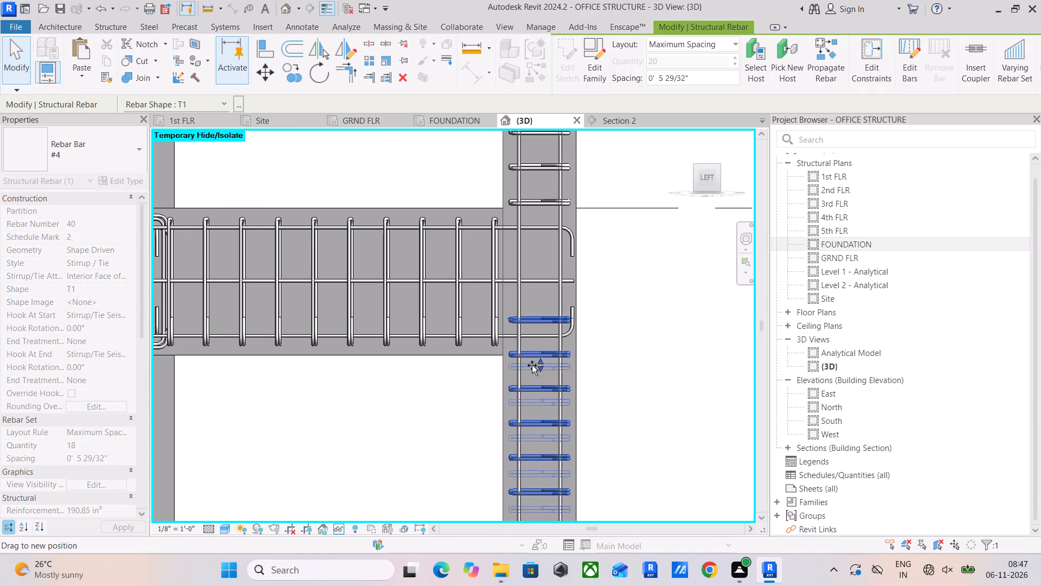
pyautogui.moveTo(532, 365); pyautogui.dragTo(532, 361)
pyautogui.scroll(-4, 657, 315)
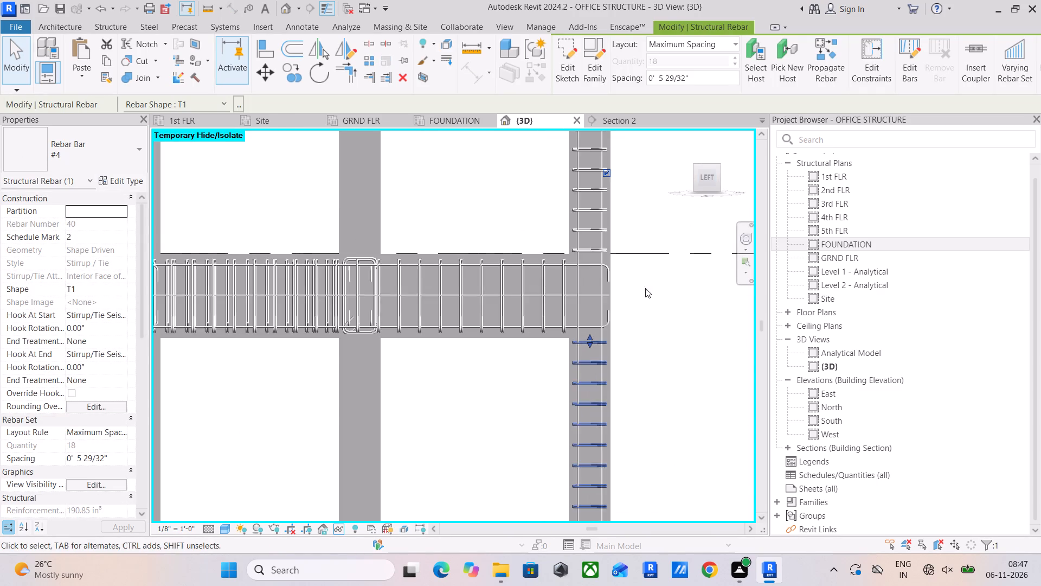
# Delete the end column's four tie sets above the 1st FLR beam, up to 5th FLR, keeping the shortened 18-tie set.
pyautogui.click(580, 246)
pyautogui.scroll(-5, 640, 252)
pyautogui.scroll(-4, 633, 432)
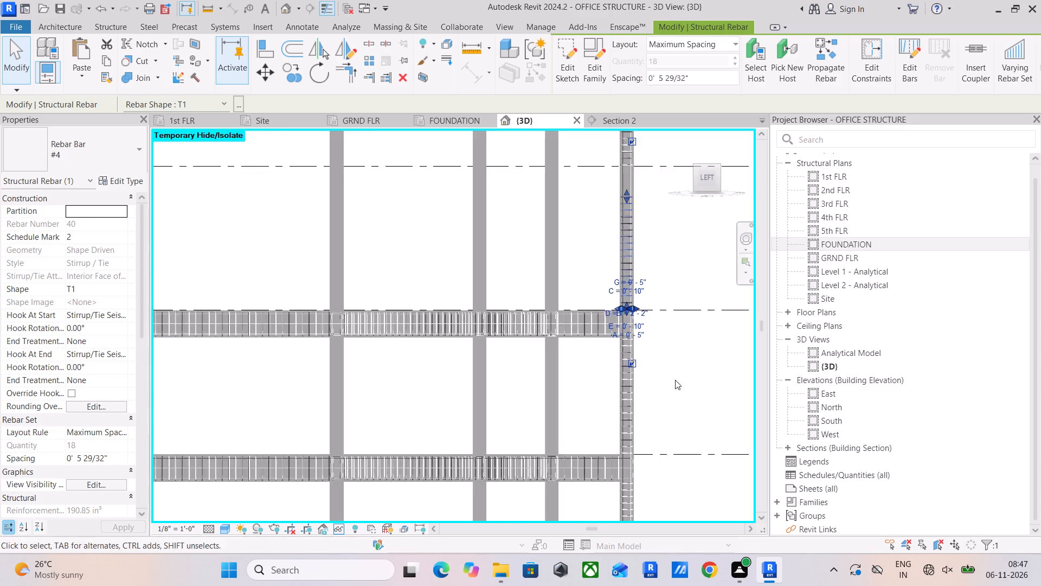
pyautogui.scroll(-2, 675, 380)
pyautogui.moveTo(651, 399); pyautogui.dragTo(604, 475, button='middle')
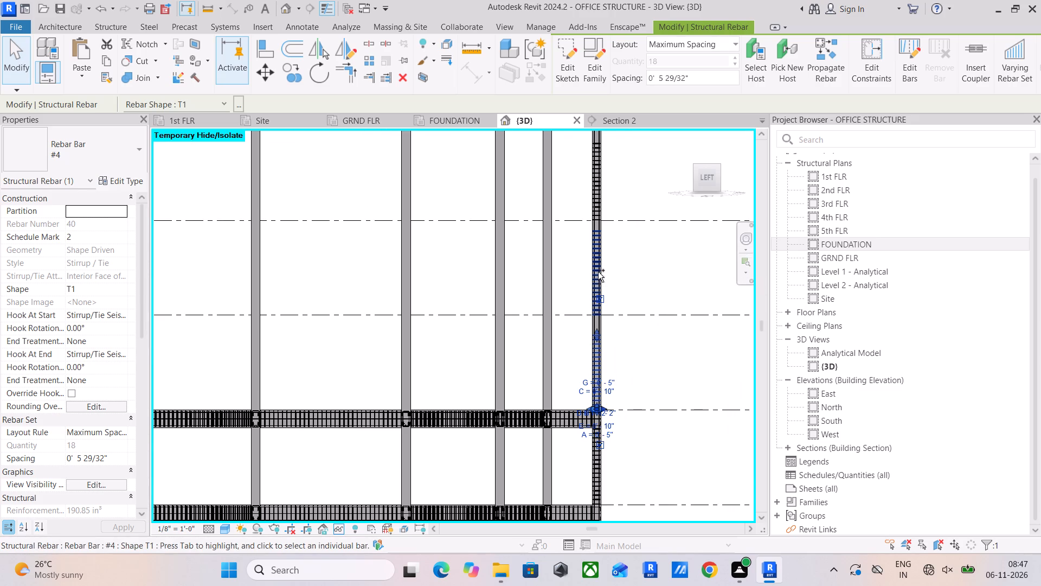
pyautogui.keyDown('ctrl'); pyautogui.click(598, 272); pyautogui.keyUp('ctrl')
pyautogui.moveTo(613, 225); pyautogui.dragTo(613, 339, button='middle')
pyautogui.keyDown('ctrl'); pyautogui.click(595, 275); pyautogui.keyUp('ctrl')
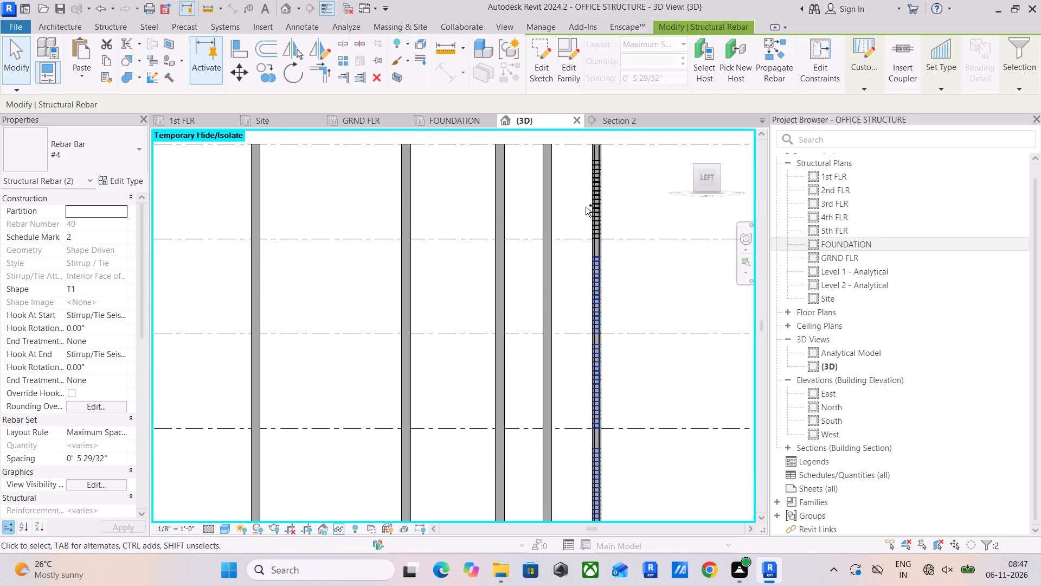
pyautogui.keyDown('ctrl'); pyautogui.click(602, 205); pyautogui.keyUp('ctrl')
pyautogui.moveTo(618, 237); pyautogui.dragTo(608, 361, button='middle')
pyautogui.press('Delete')
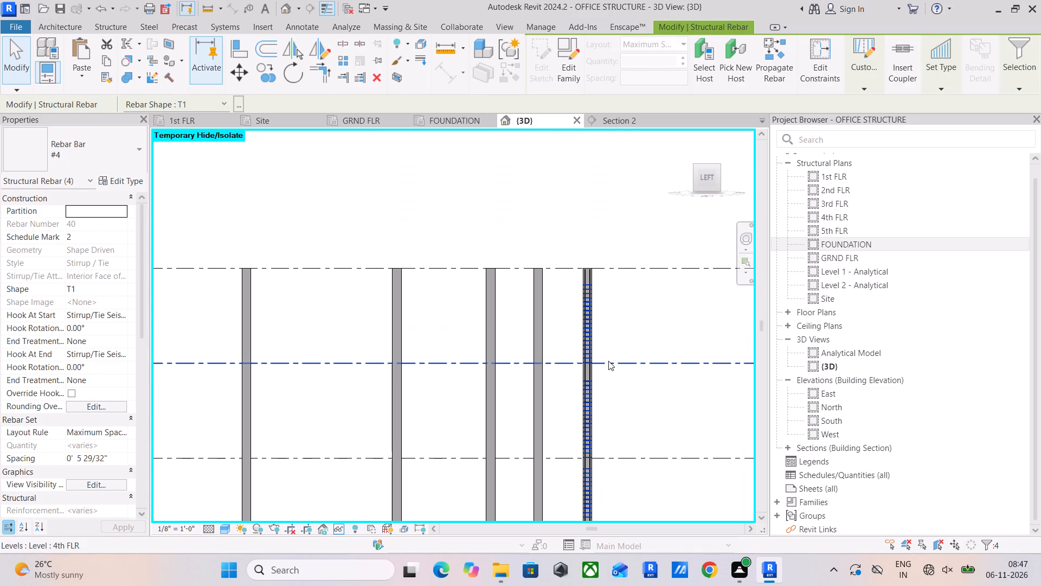
# Copy the end column's 18-tie set from GRND FLR level up to 1st, 2nd, 3rd and 4th FLR using multiple copies.
pyautogui.moveTo(748, 386); pyautogui.dragTo(625, 150, button='middle')
pyautogui.scroll(2, 423, 439)
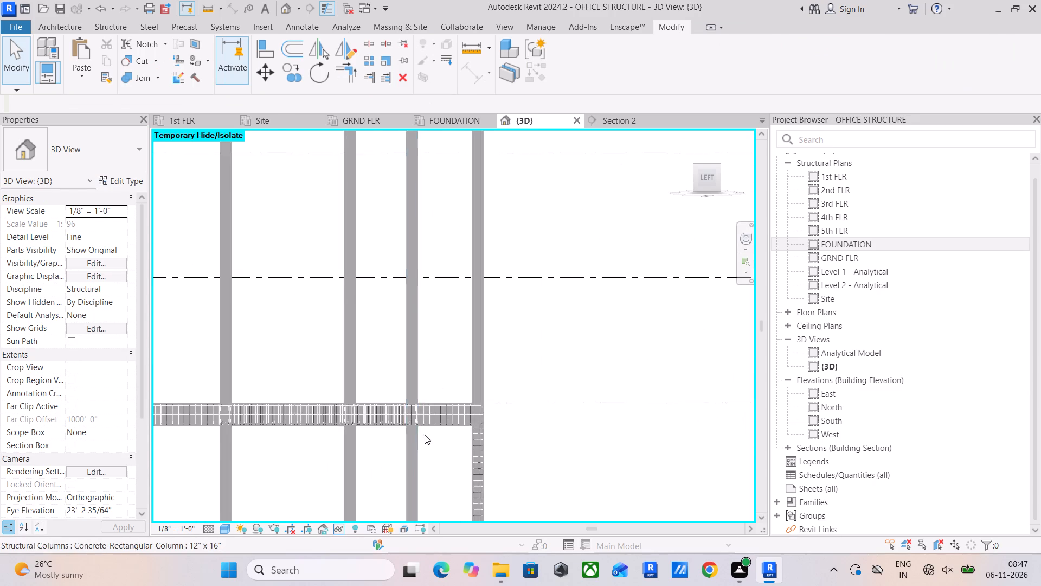
pyautogui.scroll(4, 454, 445)
pyautogui.click(493, 417)
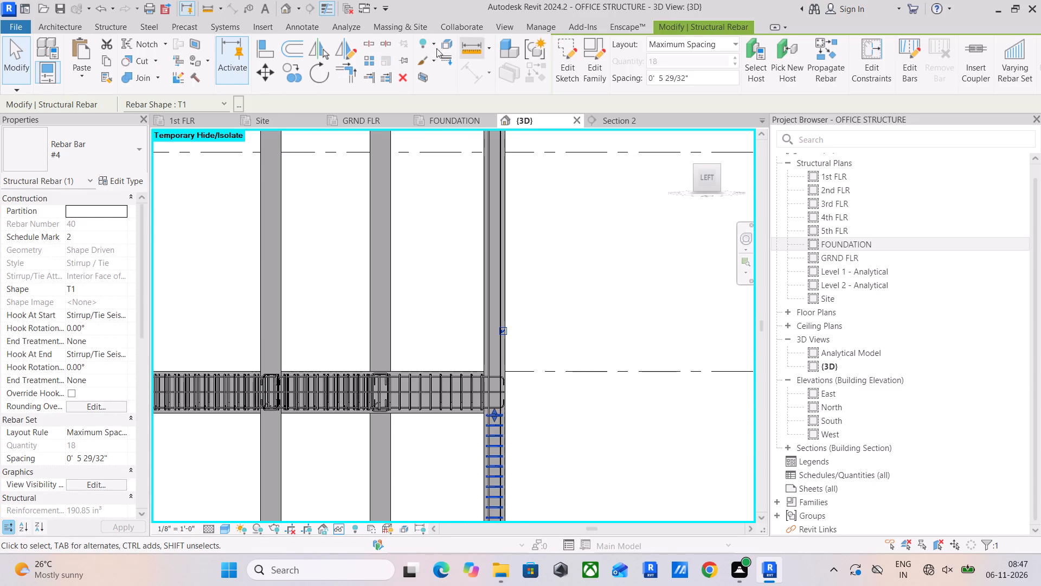
pyautogui.click(286, 73)
pyautogui.moveTo(416, 370); pyautogui.dragTo(423, 207, button='middle')
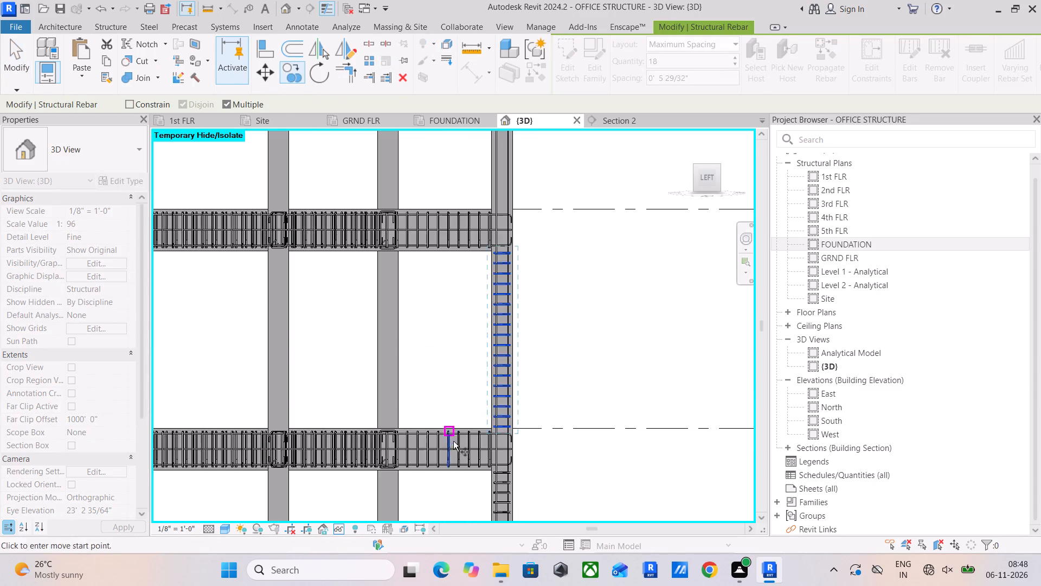
pyautogui.moveTo(453, 442); pyautogui.dragTo(460, 377, button='middle')
pyautogui.scroll(8, 514, 353)
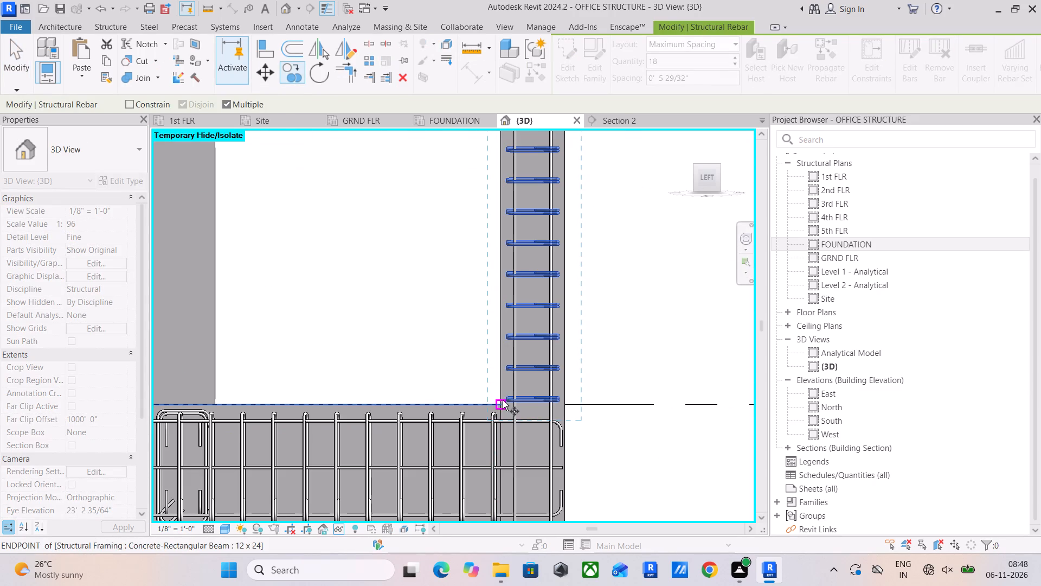
pyautogui.click(501, 402)
pyautogui.scroll(-4, 494, 277)
pyautogui.moveTo(494, 277); pyautogui.dragTo(498, 585, button='middle')
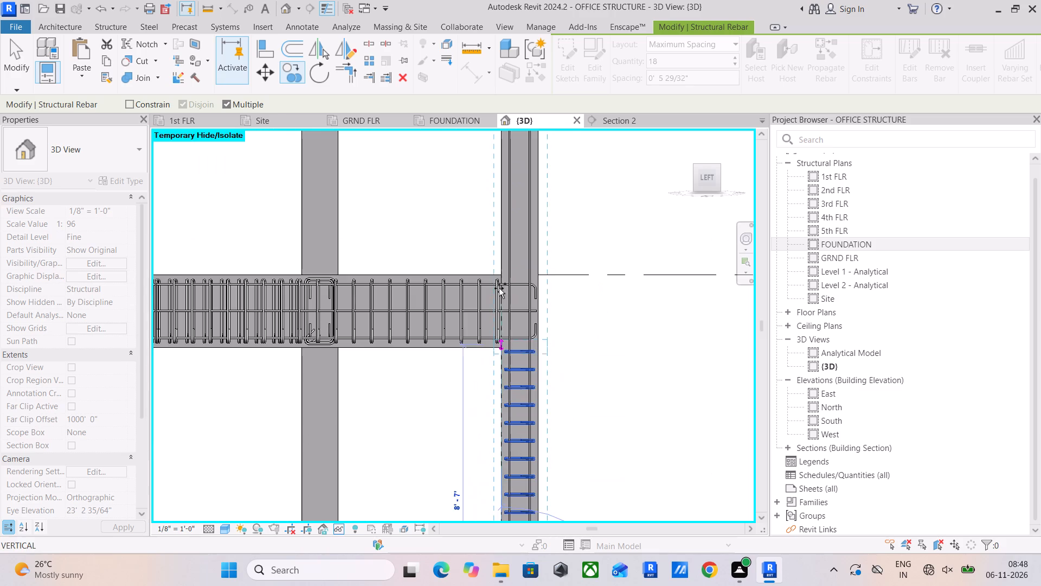
pyautogui.scroll(8, 500, 259)
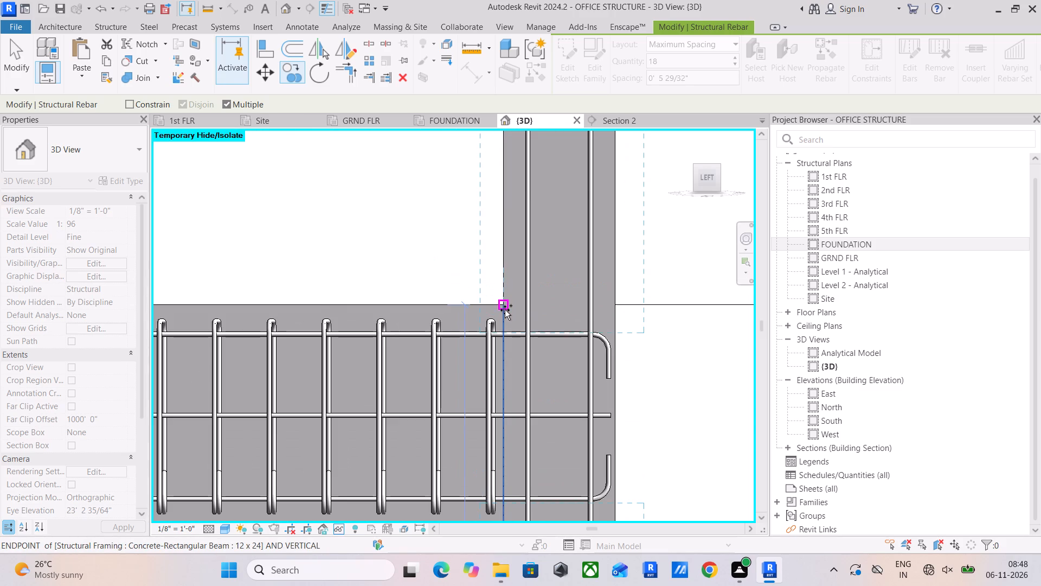
pyautogui.click(505, 310)
pyautogui.scroll(-9, 520, 286)
pyautogui.scroll(-5, 555, 334)
pyautogui.moveTo(556, 355); pyautogui.dragTo(543, 538, button='middle')
pyautogui.scroll(9, 518, 359)
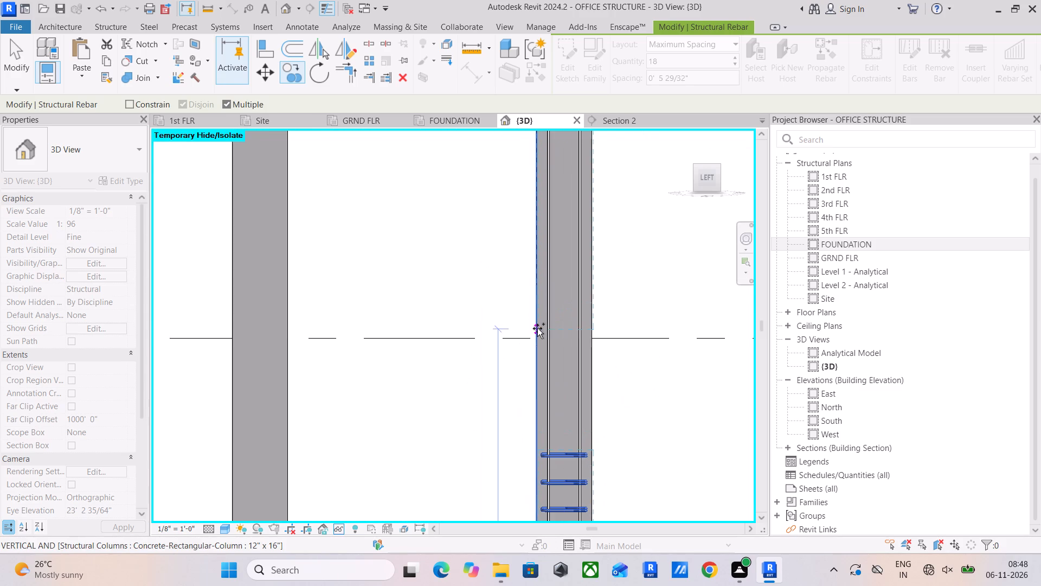
pyautogui.click(538, 339)
pyautogui.scroll(-5, 560, 272)
pyautogui.moveTo(560, 284); pyautogui.dragTo(542, 535, button='middle')
pyautogui.scroll(-2, 560, 357)
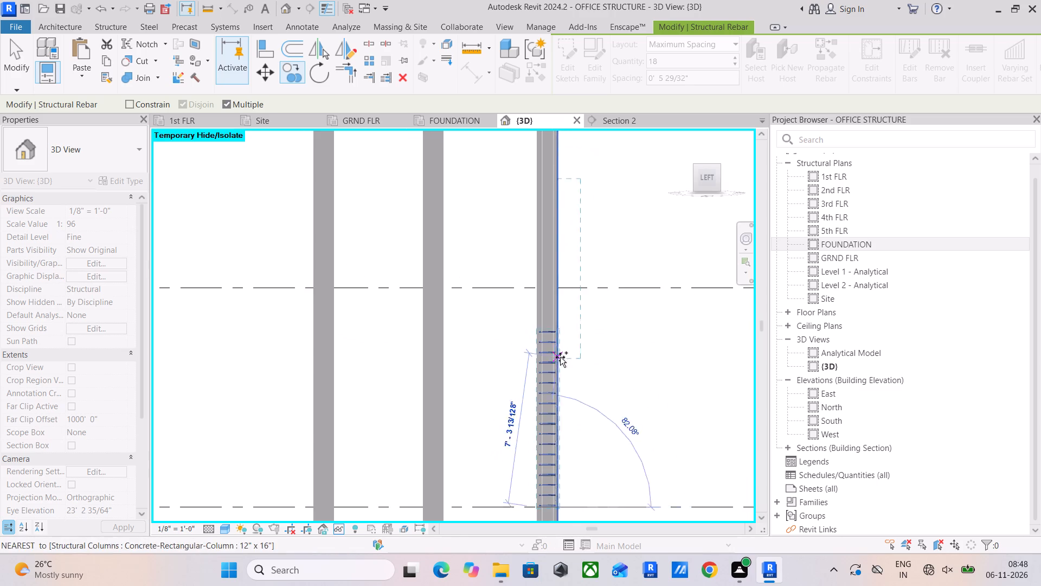
pyautogui.scroll(4, 533, 269)
pyautogui.click(543, 300)
pyautogui.scroll(-4, 575, 241)
pyautogui.moveTo(576, 261); pyautogui.dragTo(578, 303, button='middle')
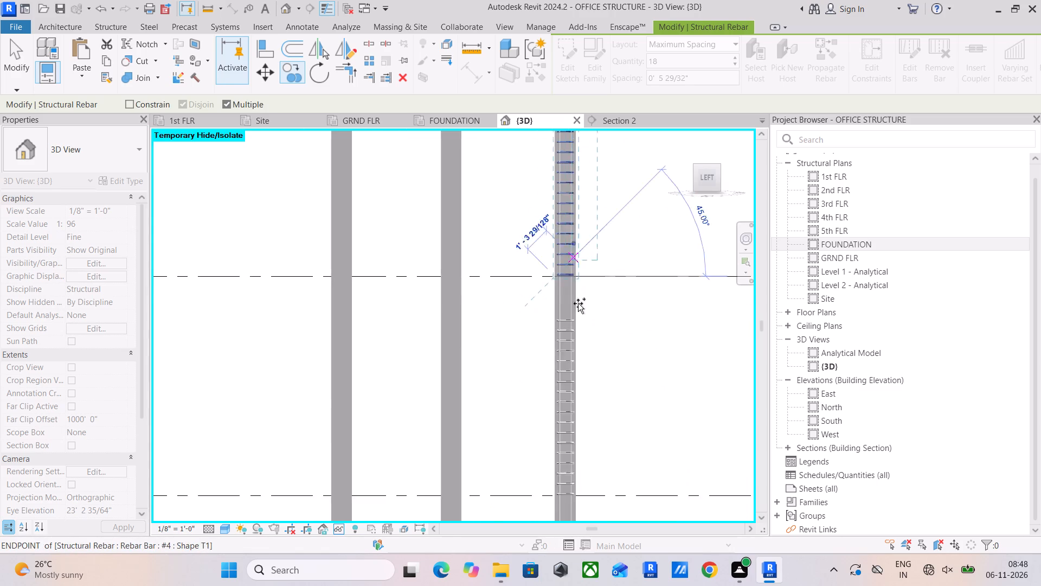
pyautogui.moveTo(578, 303); pyautogui.dragTo(548, 514, button='middle')
pyautogui.click(525, 311)
pyautogui.scroll(-4, 532, 279)
pyautogui.moveTo(532, 279); pyautogui.dragTo(499, 528, button='middle')
pyautogui.moveTo(548, 432); pyautogui.dragTo(564, 294, button='middle')
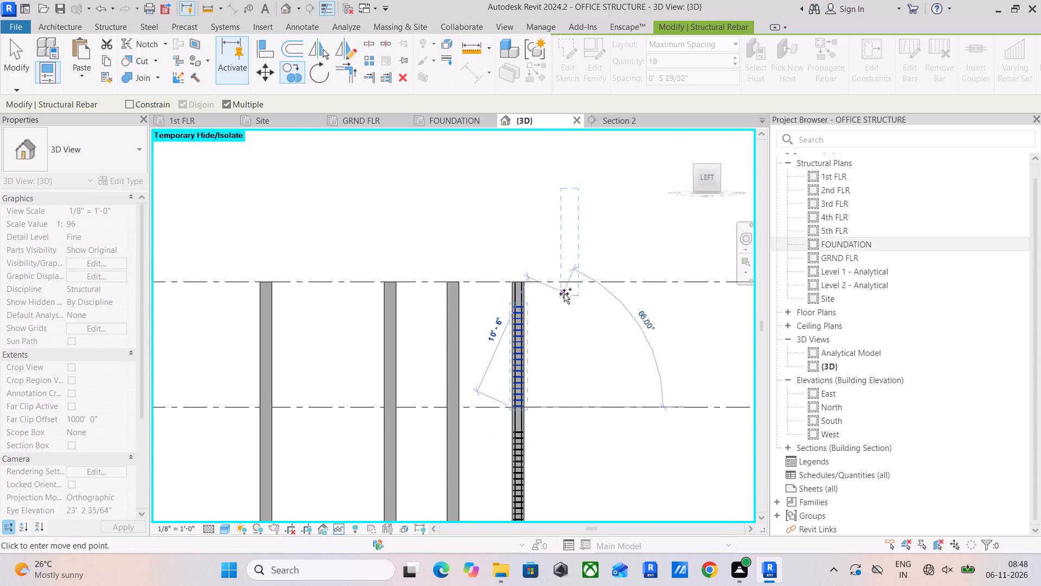
pyautogui.press('Escape')
pyautogui.press('Escape')
pyautogui.press('Escape')
pyautogui.press('Escape')
# Propagate the end column's rebar, choosing the five other columns visible in the Left view as destination hosts.
pyautogui.scroll(-2, 544, 319)
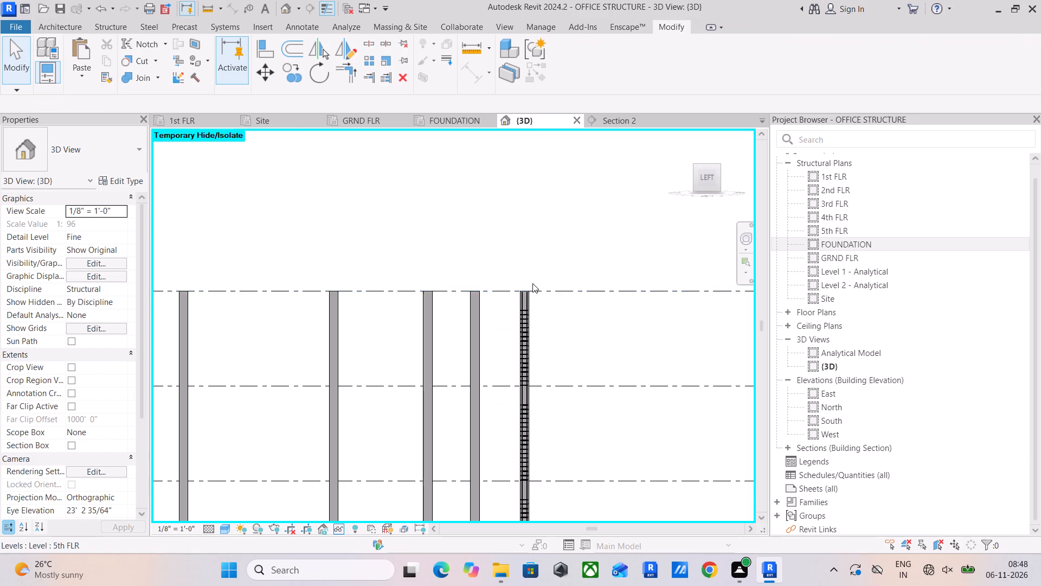
pyautogui.scroll(4, 532, 283)
pyautogui.scroll(4, 490, 313)
pyautogui.click(523, 301)
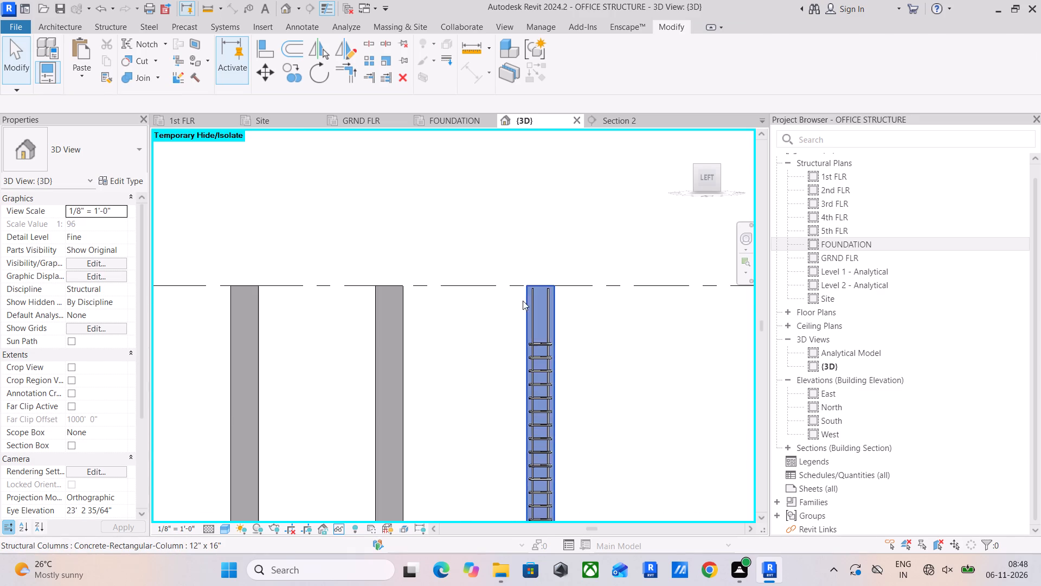
pyautogui.scroll(-5, 541, 437)
pyautogui.click(697, 60)
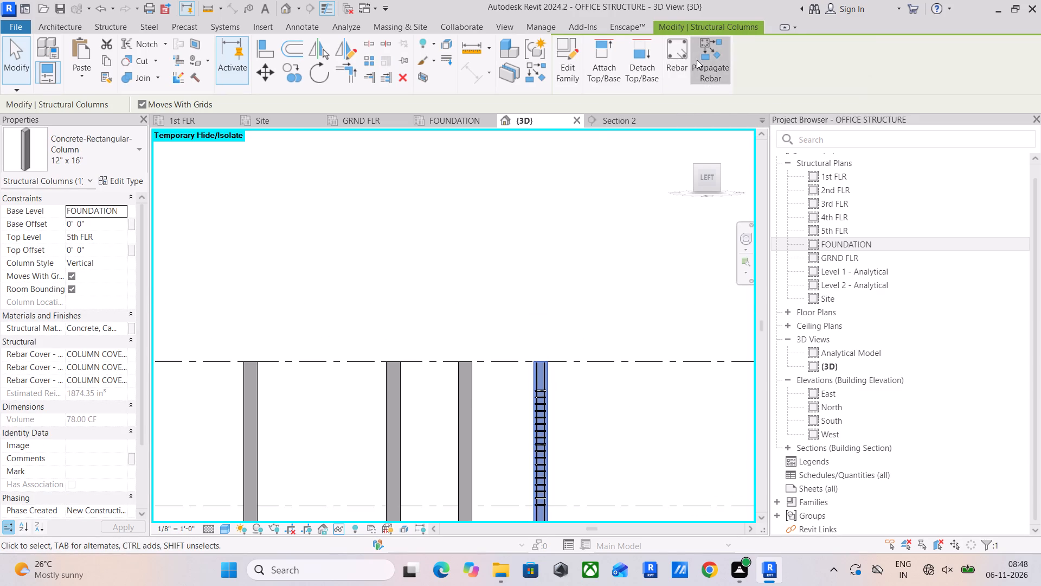
pyautogui.click(455, 412)
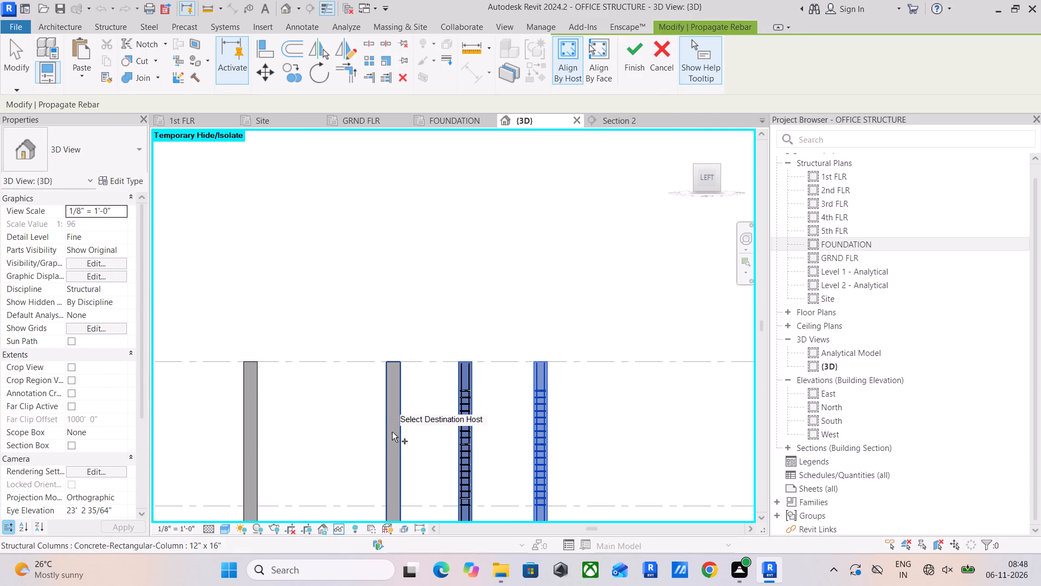
pyautogui.click(392, 432)
pyautogui.click(249, 426)
pyautogui.scroll(-3, 325, 472)
pyautogui.moveTo(359, 470); pyautogui.dragTo(621, 374, button='middle')
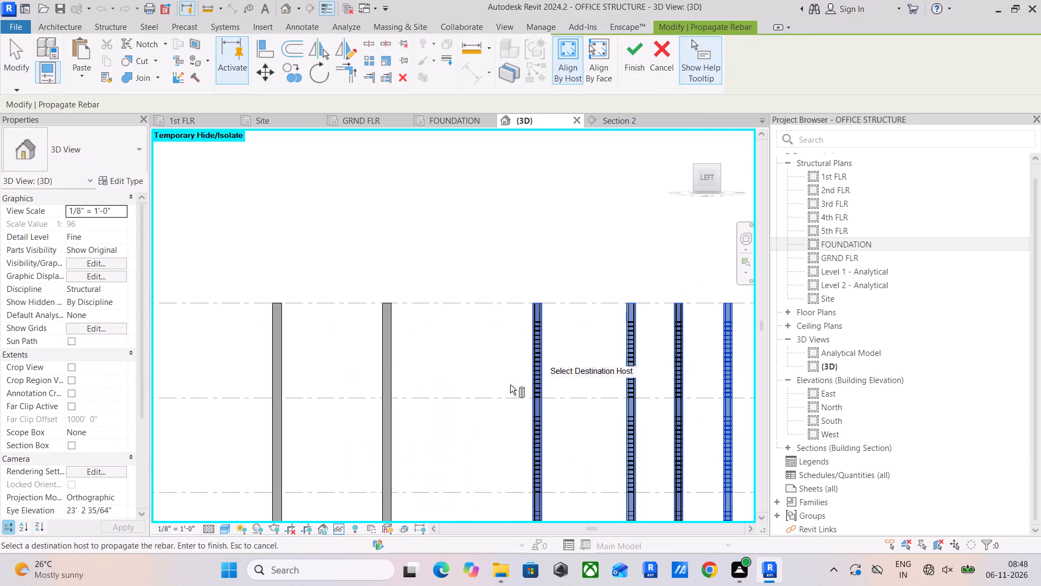
pyautogui.click(384, 362)
pyautogui.click(280, 361)
# Add all remaining bare 12" x 16" columns of the structure as destination hosts and finish the rebar propagation.
pyautogui.scroll(-3, 378, 412)
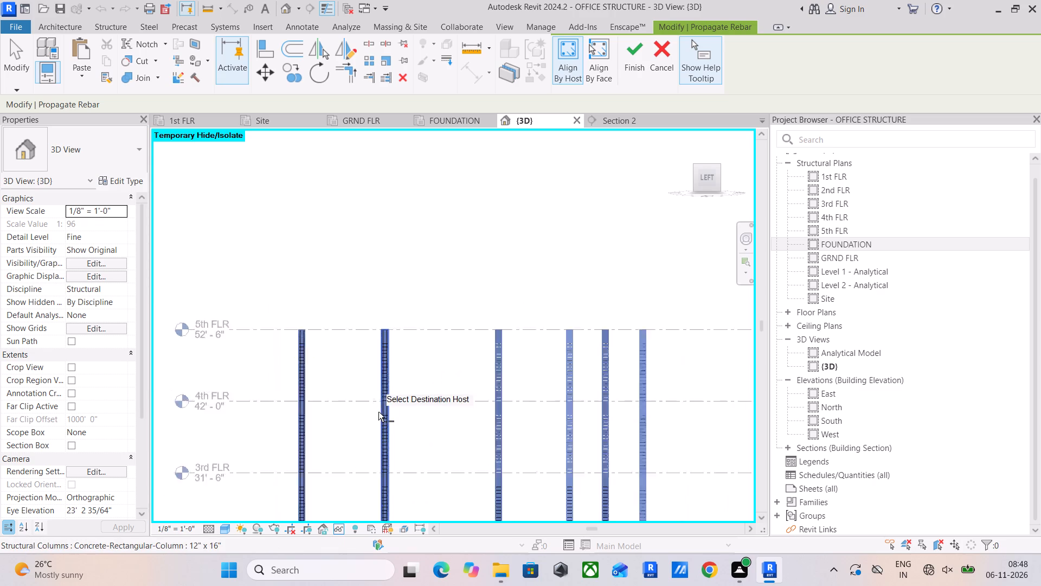
pyautogui.keyDown('shift'); pyautogui.moveTo(385, 416); pyautogui.dragTo(466, 487, button='middle'); pyautogui.keyUp('shift')
pyautogui.click(555, 409)
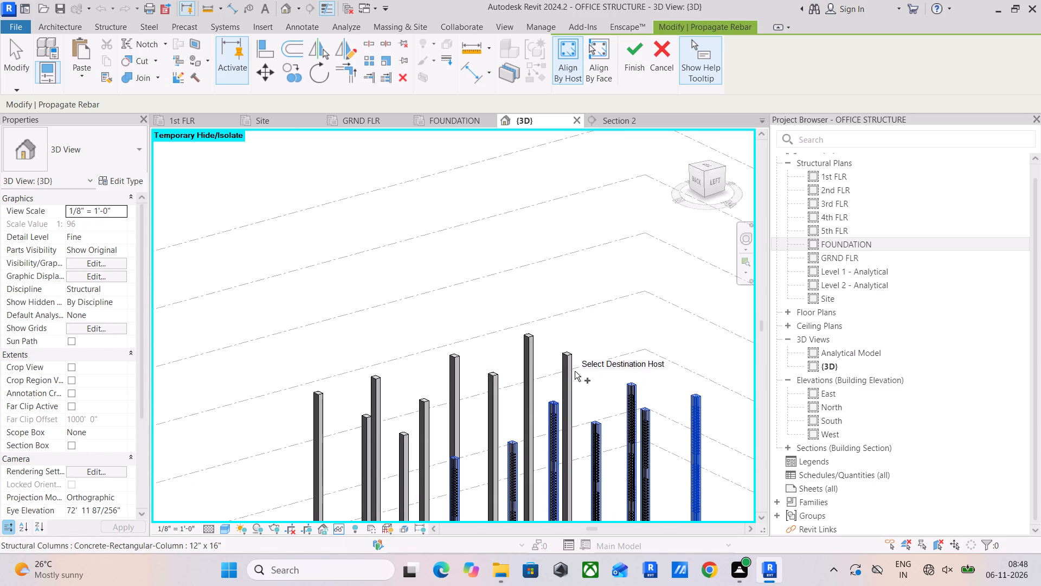
pyautogui.click(574, 366)
pyautogui.click(533, 345)
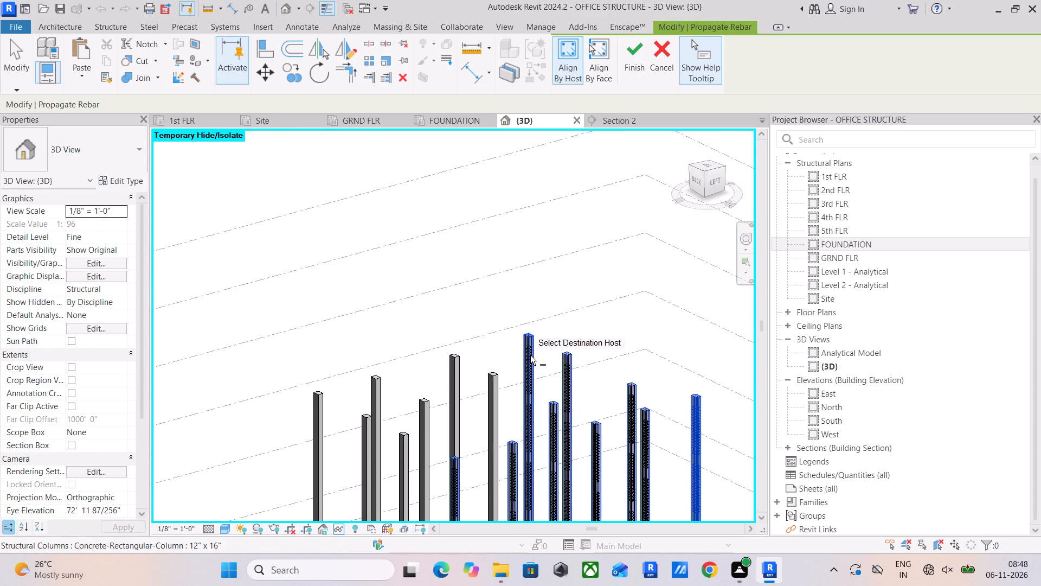
pyautogui.click(453, 368)
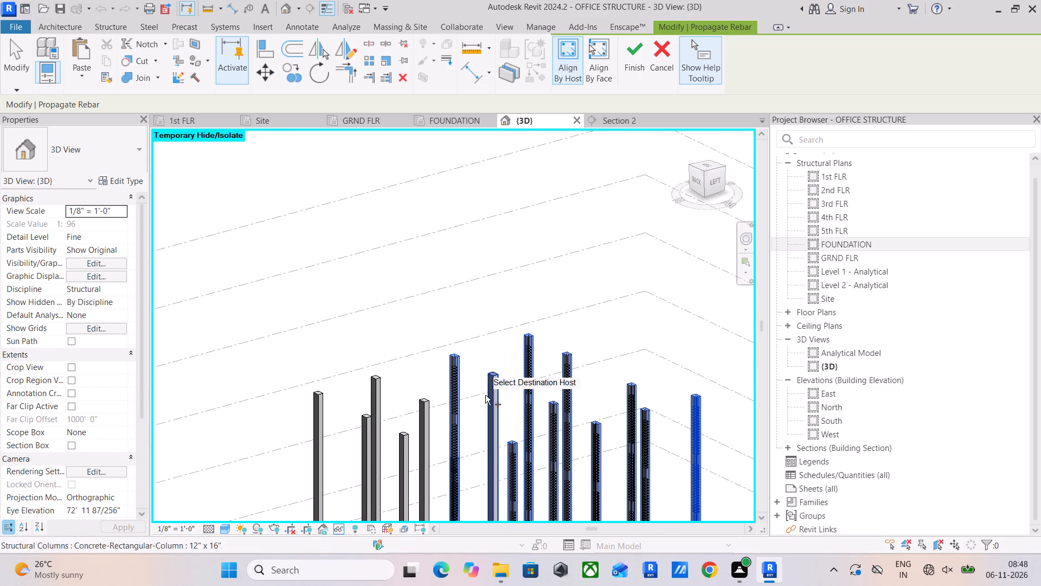
pyautogui.click(490, 393)
pyautogui.click(420, 416)
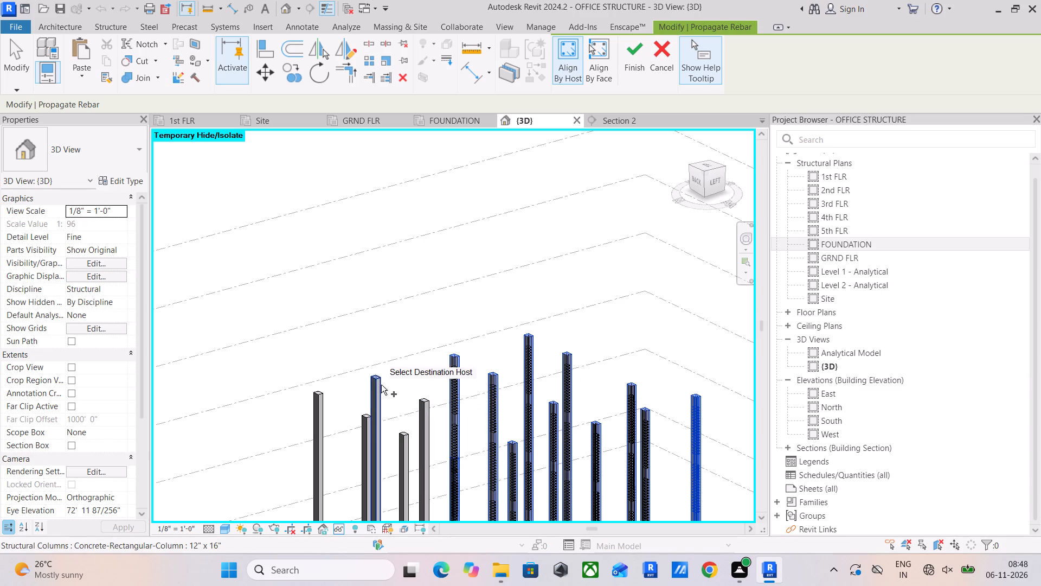
pyautogui.click(381, 385)
pyautogui.click(429, 414)
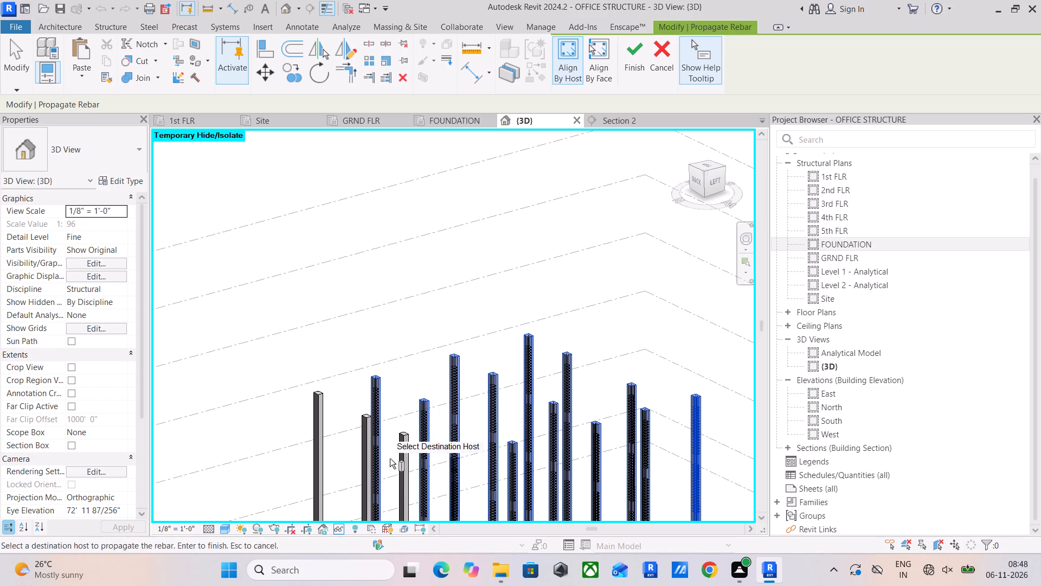
pyautogui.click(403, 444)
pyautogui.scroll(5, 362, 418)
pyautogui.click(369, 419)
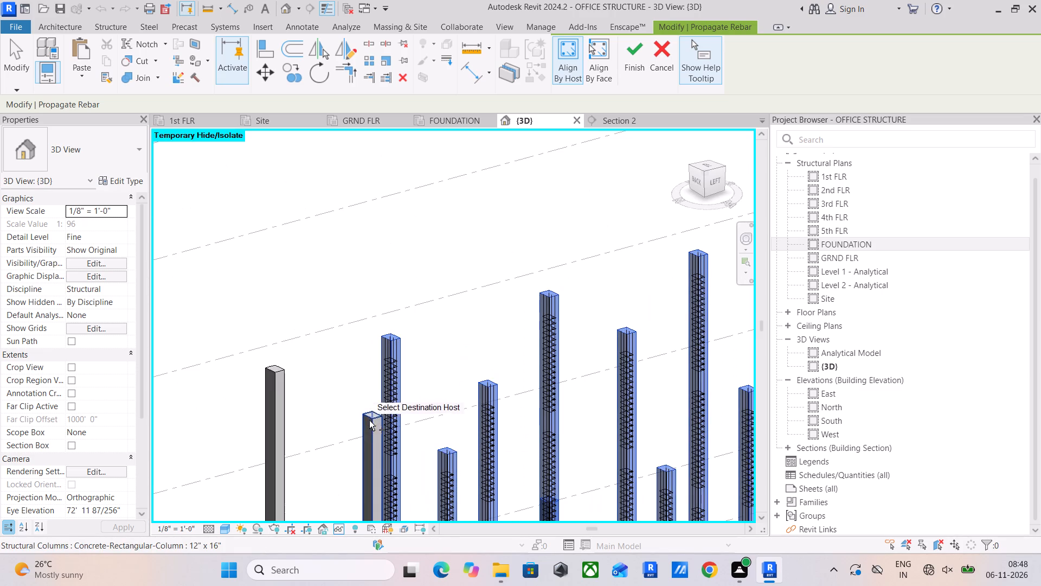
pyautogui.click(272, 384)
pyautogui.scroll(-9, 346, 451)
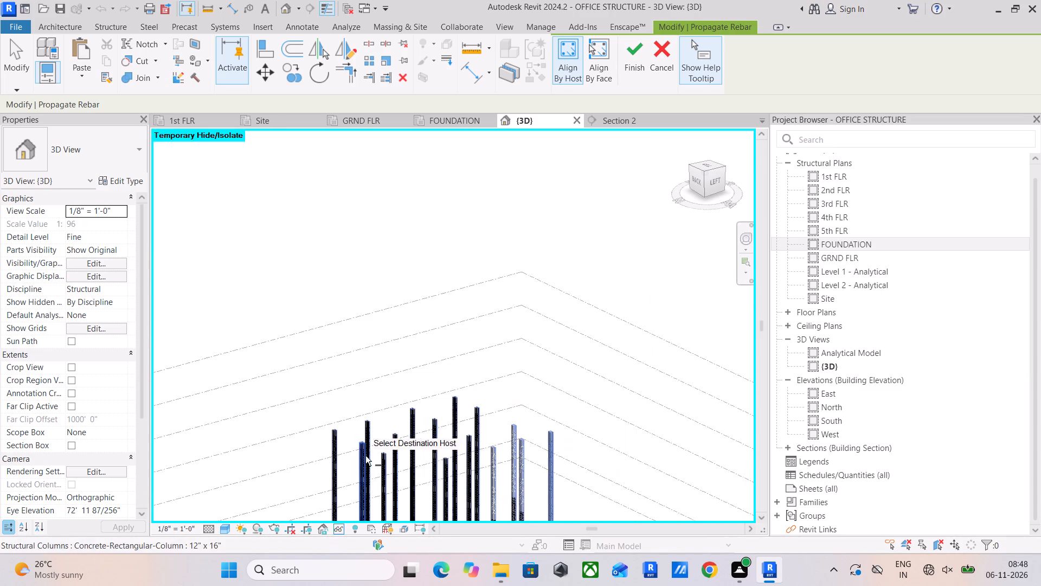
pyautogui.moveTo(393, 403); pyautogui.dragTo(397, 312, button='middle')
pyautogui.click(632, 54)
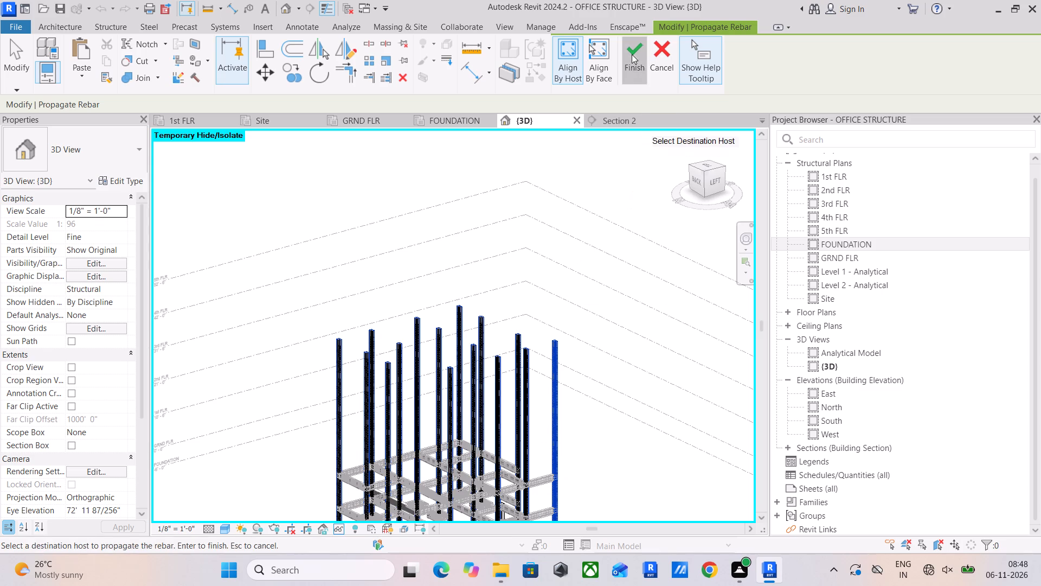
# Examine the propagated column reinforcement and the GRND FLR and 1st FLR beam rebar across the whole structure.
pyautogui.scroll(7, 412, 340)
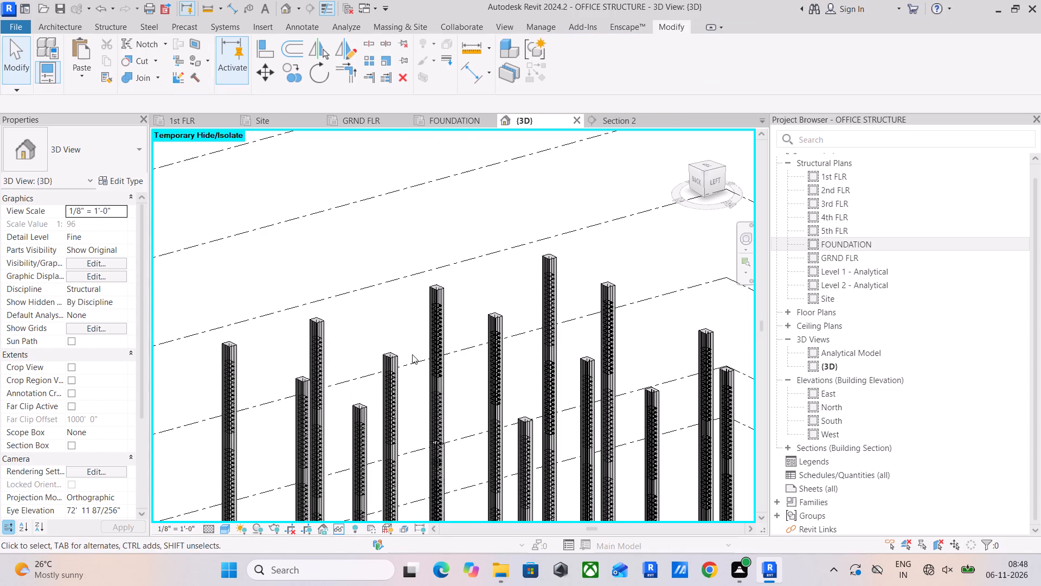
pyautogui.moveTo(430, 403); pyautogui.dragTo(421, 169, button='middle')
pyautogui.scroll(-2, 429, 372)
pyautogui.moveTo(428, 378); pyautogui.dragTo(445, 226, button='middle')
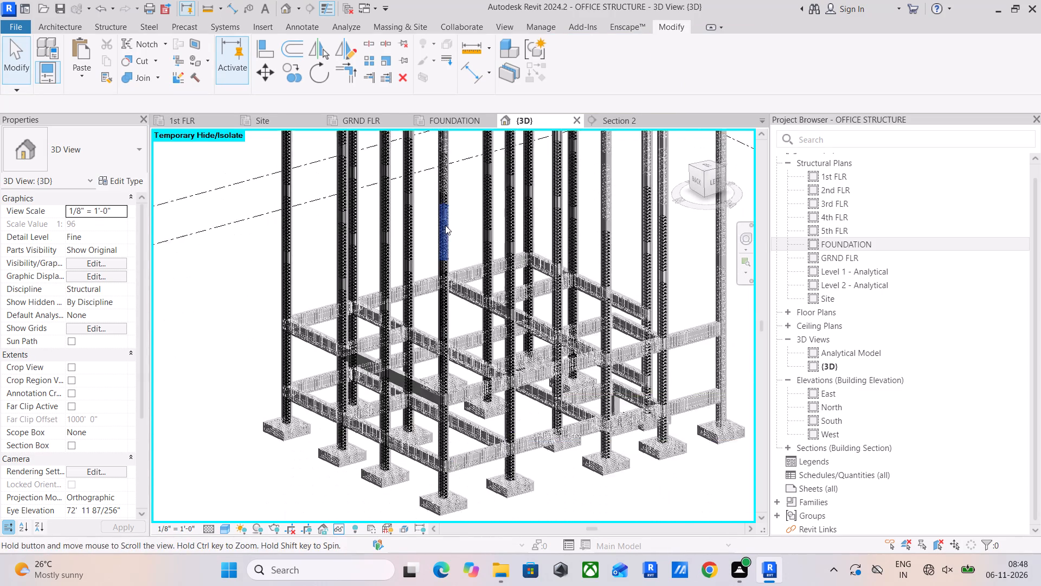
pyautogui.scroll(-1, 495, 385)
pyautogui.moveTo(502, 396); pyautogui.dragTo(449, 416, button='middle')
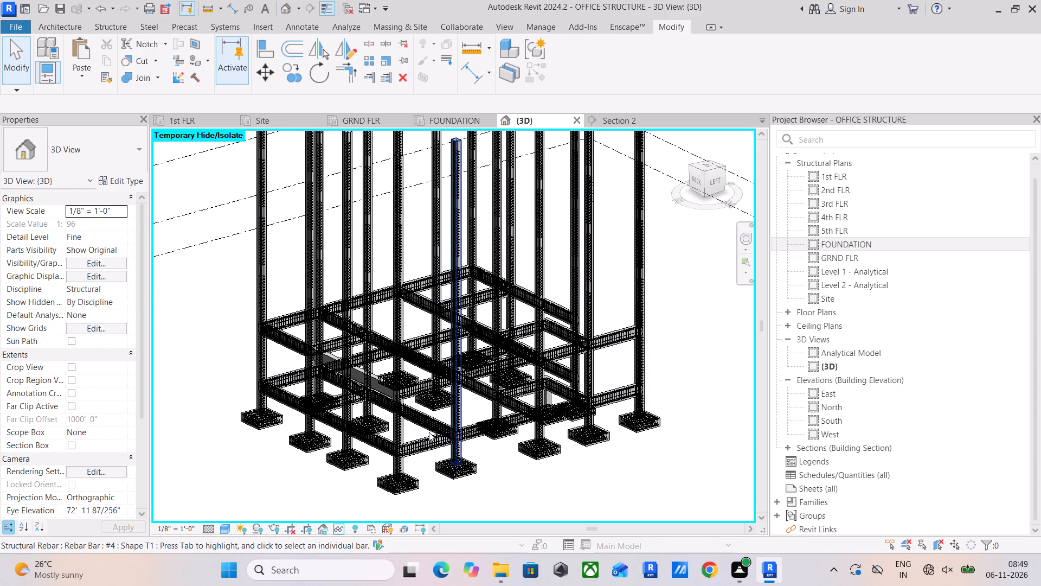
pyautogui.scroll(-3, 417, 445)
pyautogui.moveTo(470, 348); pyautogui.dragTo(478, 337, button='middle')
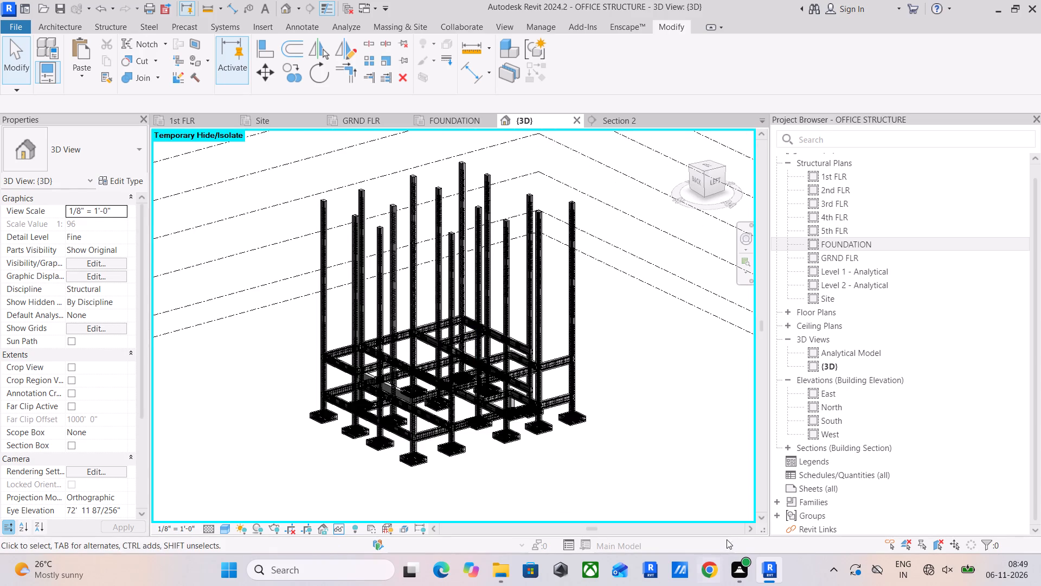